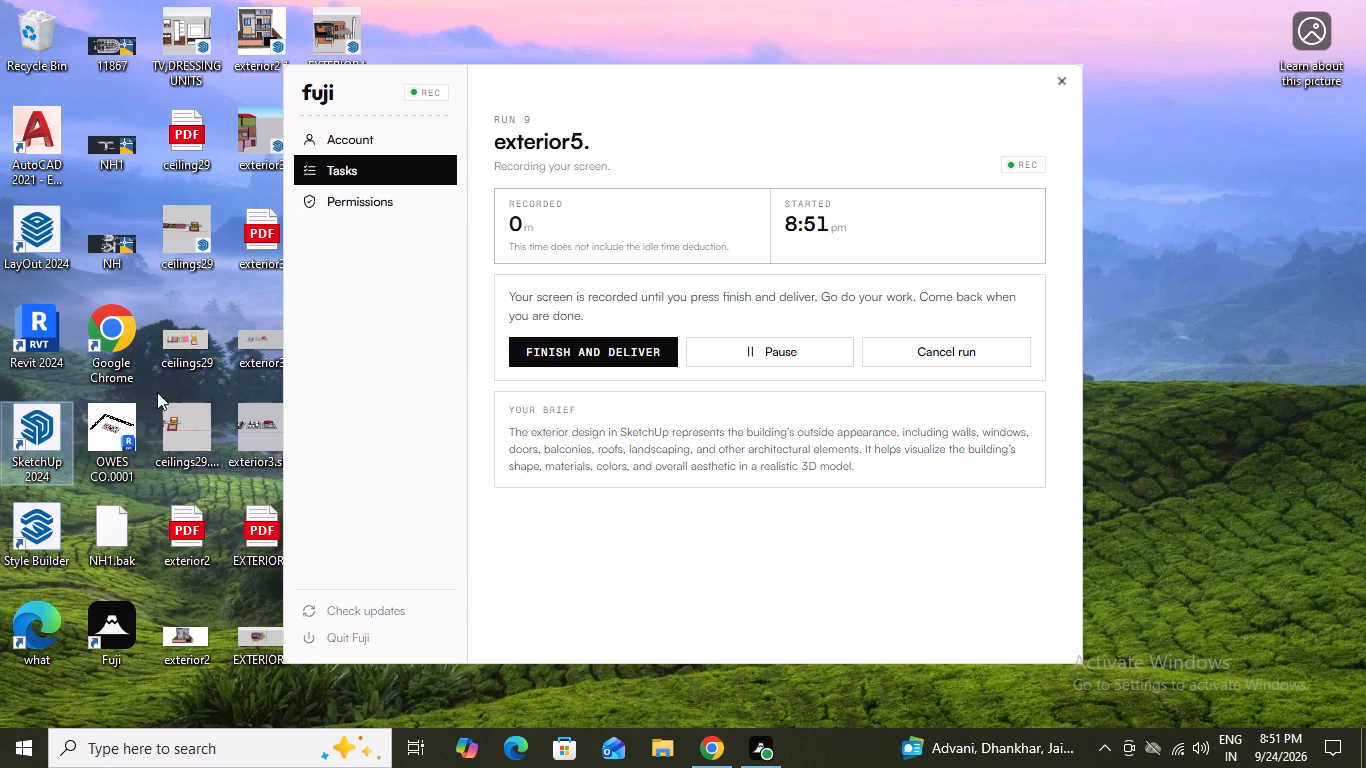
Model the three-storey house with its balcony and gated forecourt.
Launch SketchUp 2024 and open the first EXTERIOR4 model among the recent files.
{"action": "left_click", "coordinate": [36, 434]}
{"action": "scroll", "coordinate": [199, 489], "scroll_direction": "down", "scroll_amount": 4}
{"action": "double_click", "coordinate": [43, 446]}
{"action": "double_click", "coordinate": [48, 430]}
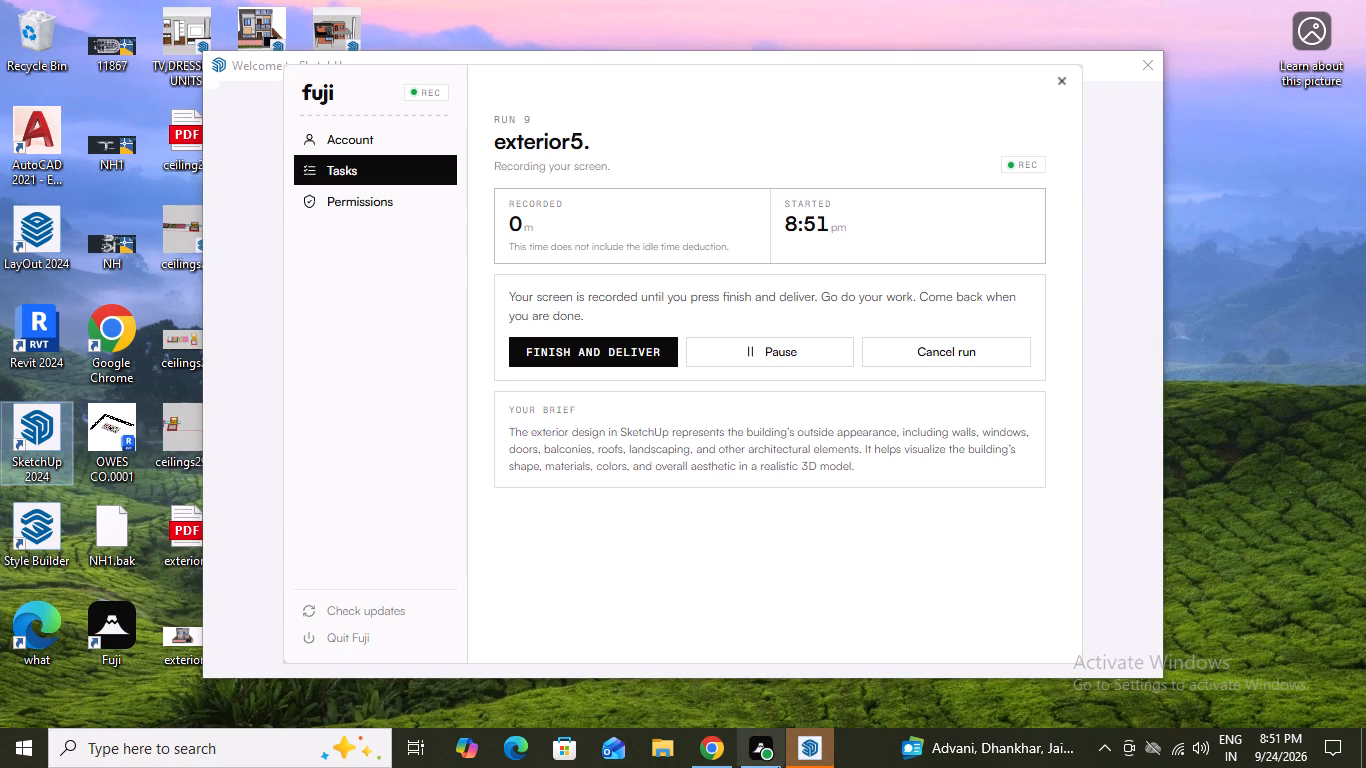
{"action": "left_click", "coordinate": [815, 748]}
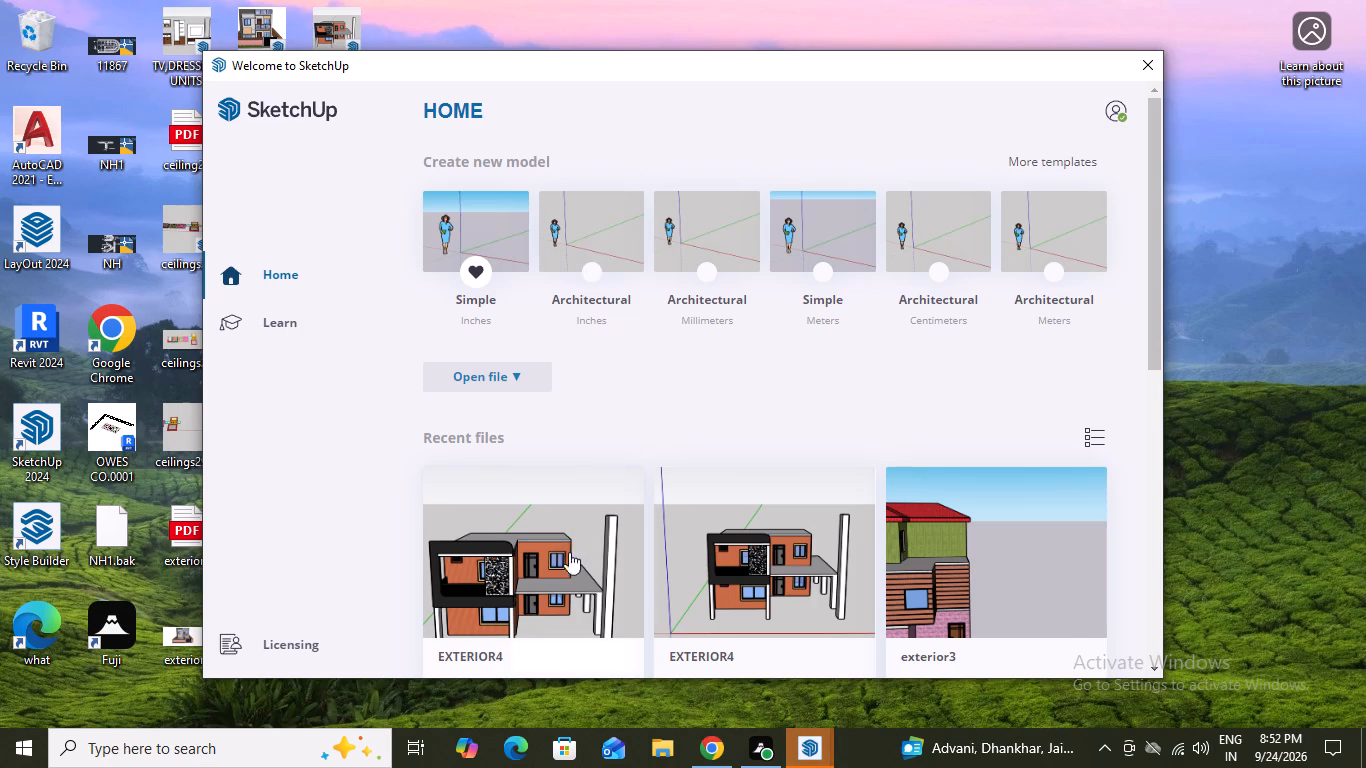
{"action": "double_click", "coordinate": [532, 570]}
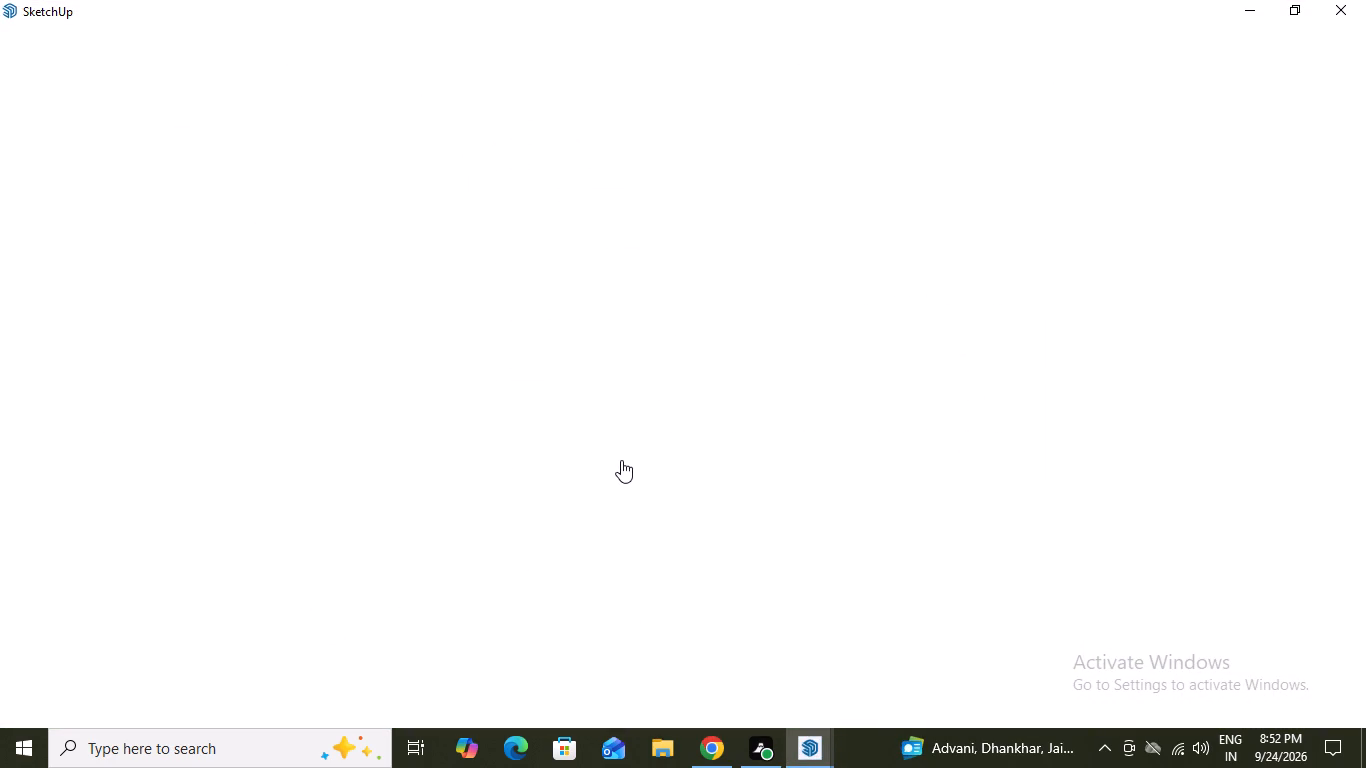
Examine the two-storey house exterior from several angles, including the front balcony, patterned screen, side canopy and columns.
{"action": "scroll", "coordinate": [621, 460], "scroll_direction": "up", "scroll_amount": 2}
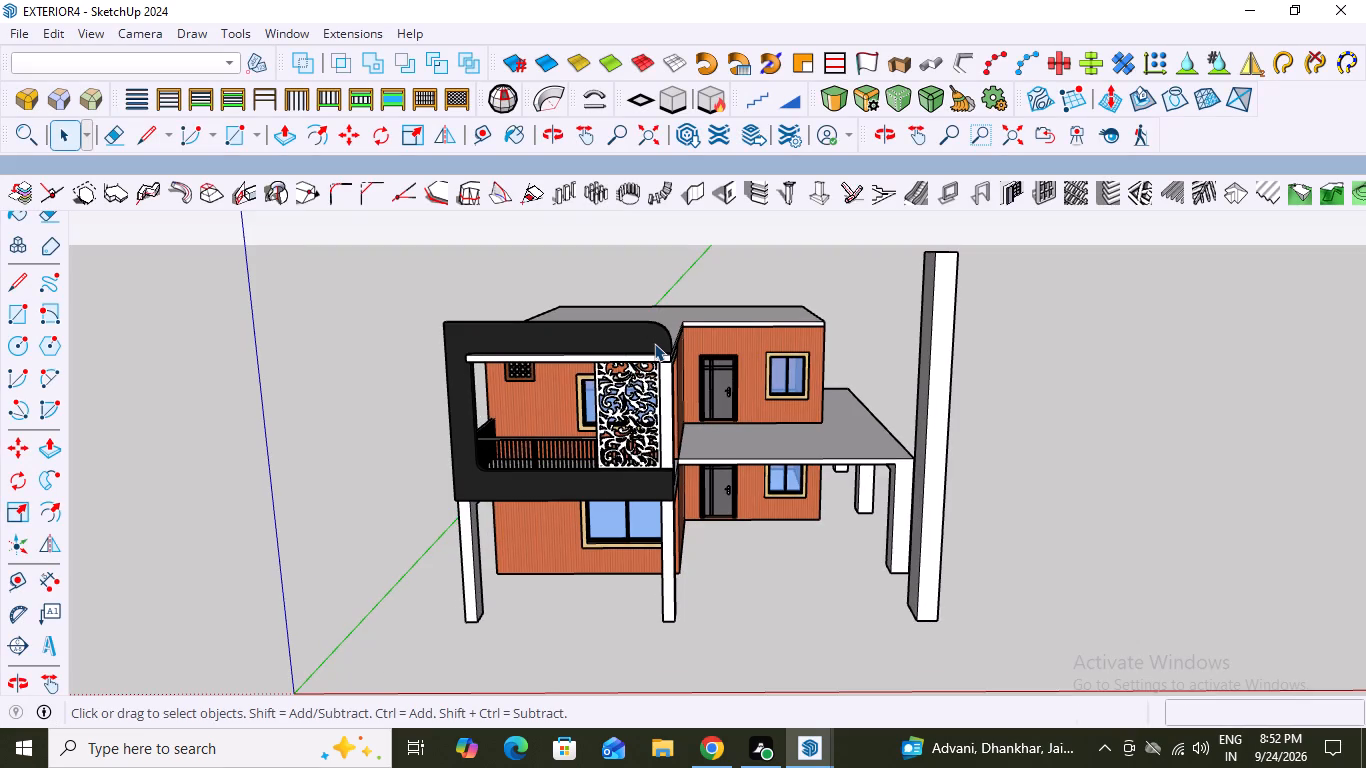
{"action": "scroll", "coordinate": [693, 416], "scroll_direction": "down", "scroll_amount": 4}
{"action": "scroll", "coordinate": [851, 347], "scroll_direction": "up", "scroll_amount": 5}
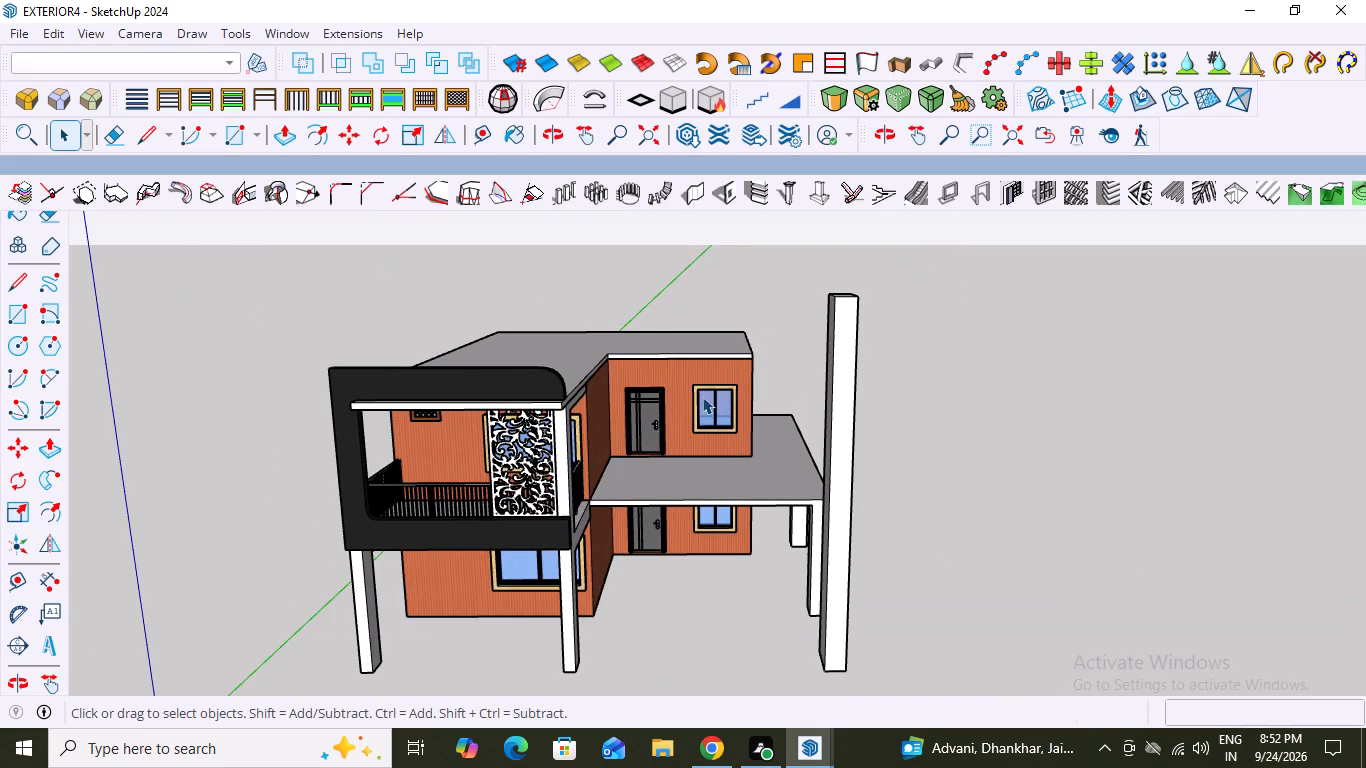
{"action": "middle_click_drag", "start_coordinate": [522, 402], "coordinate": [570, 417]}
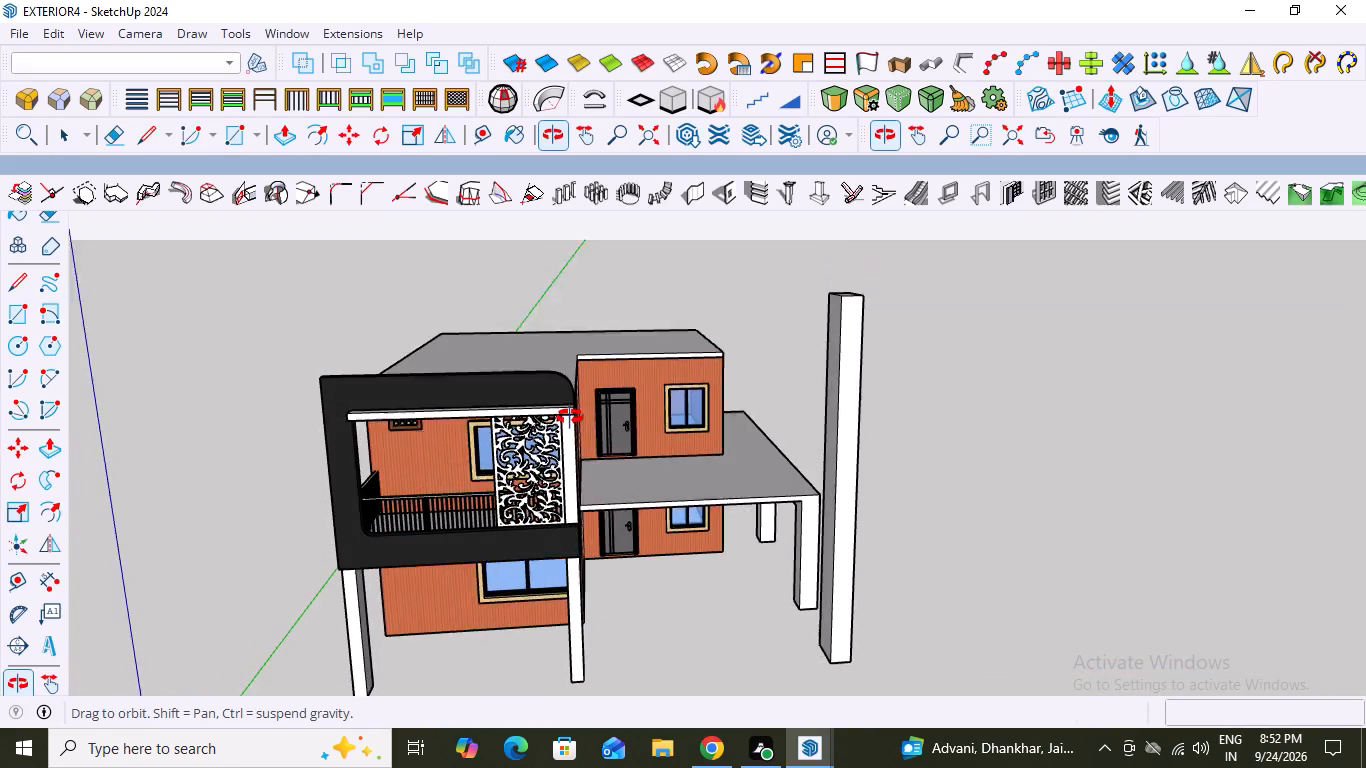
{"action": "middle_click_drag", "start_coordinate": [570, 417], "coordinate": [568, 432]}
{"action": "scroll", "coordinate": [474, 443], "scroll_direction": "up", "scroll_amount": 7}
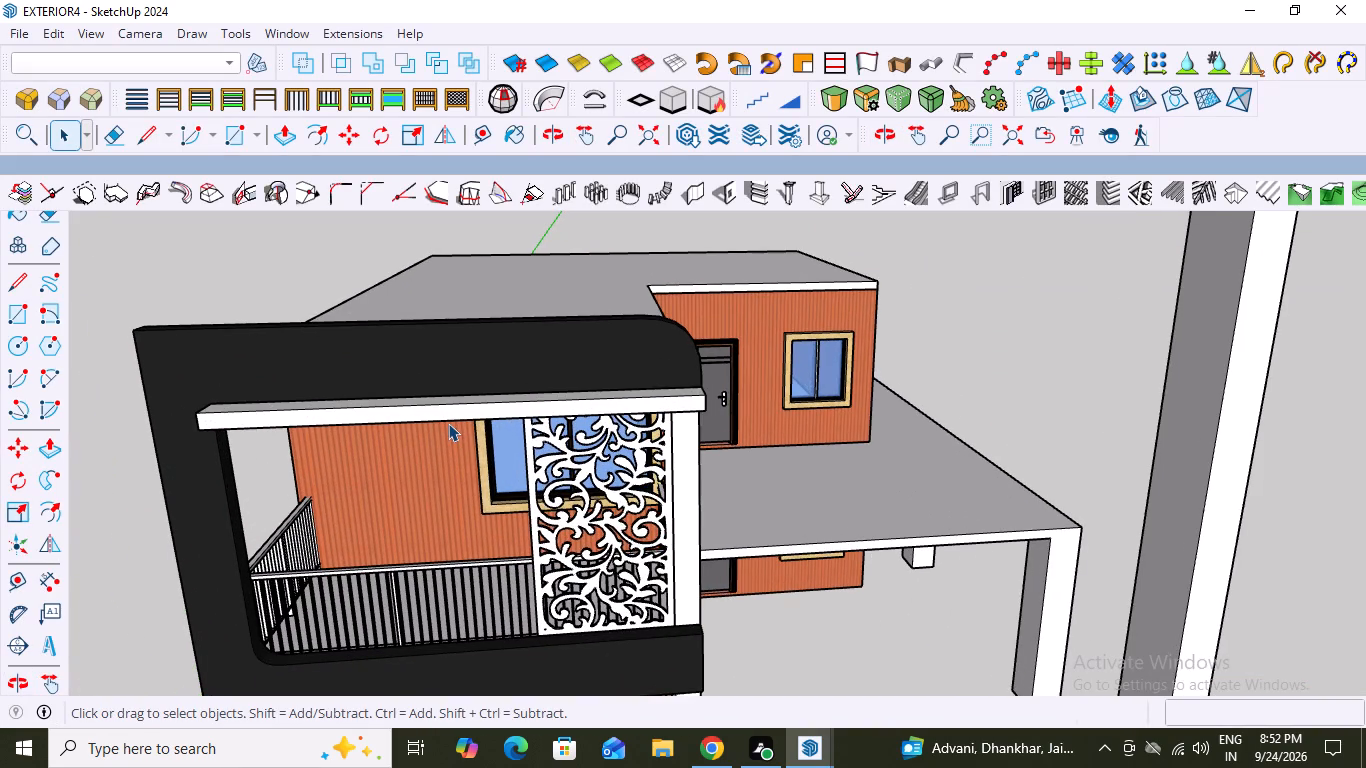
{"action": "scroll", "coordinate": [448, 423], "scroll_direction": "down", "scroll_amount": 8}
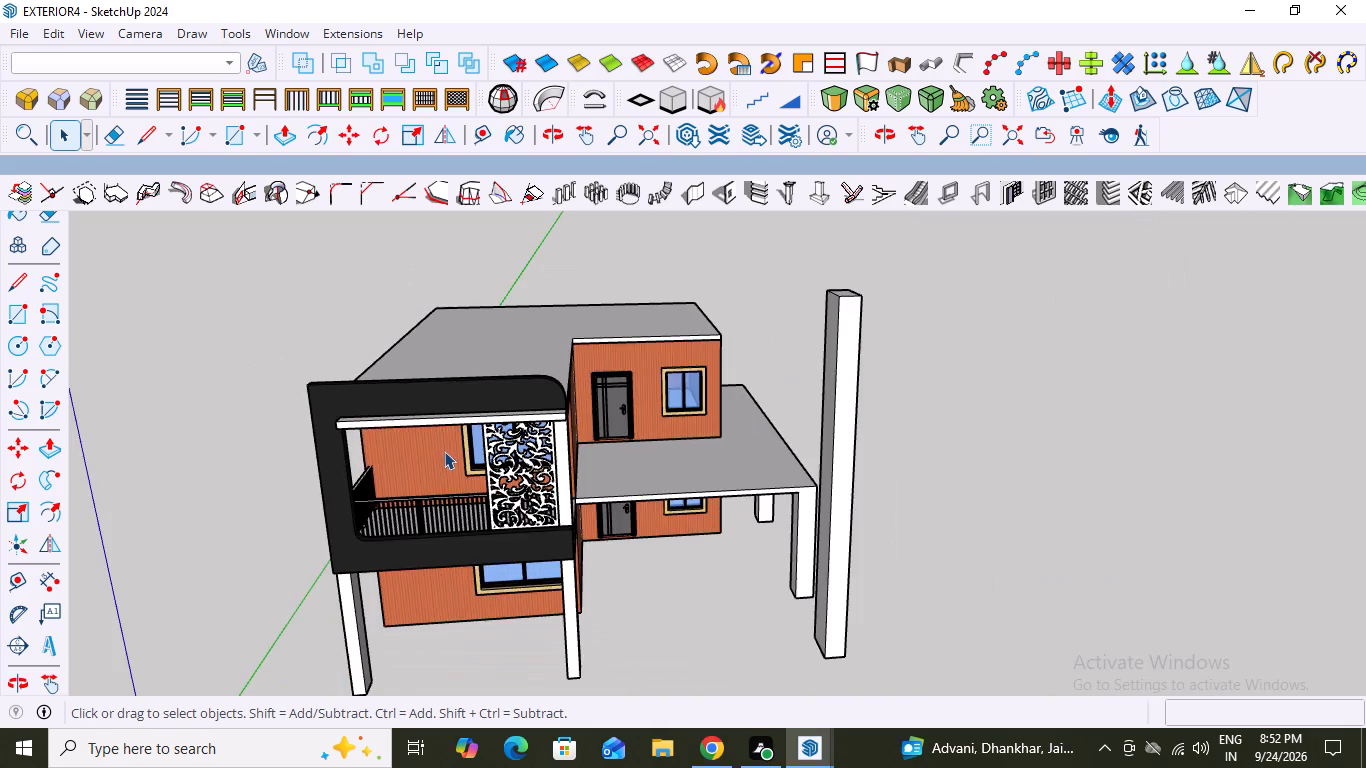
{"action": "middle_click_drag", "start_coordinate": [439, 451], "coordinate": [440, 370]}
{"action": "scroll", "coordinate": [548, 402], "scroll_direction": "down", "scroll_amount": 4}
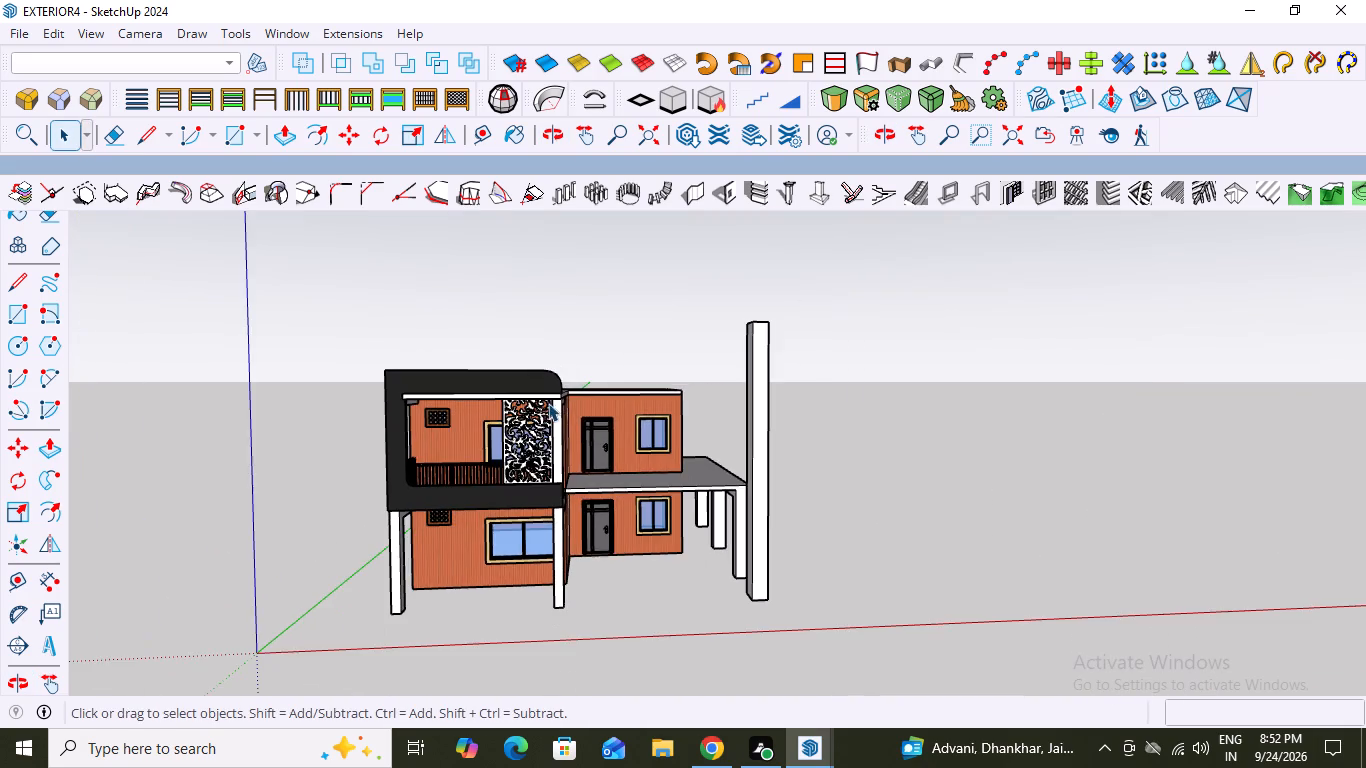
{"action": "middle_click_drag", "start_coordinate": [539, 397], "coordinate": [516, 312]}
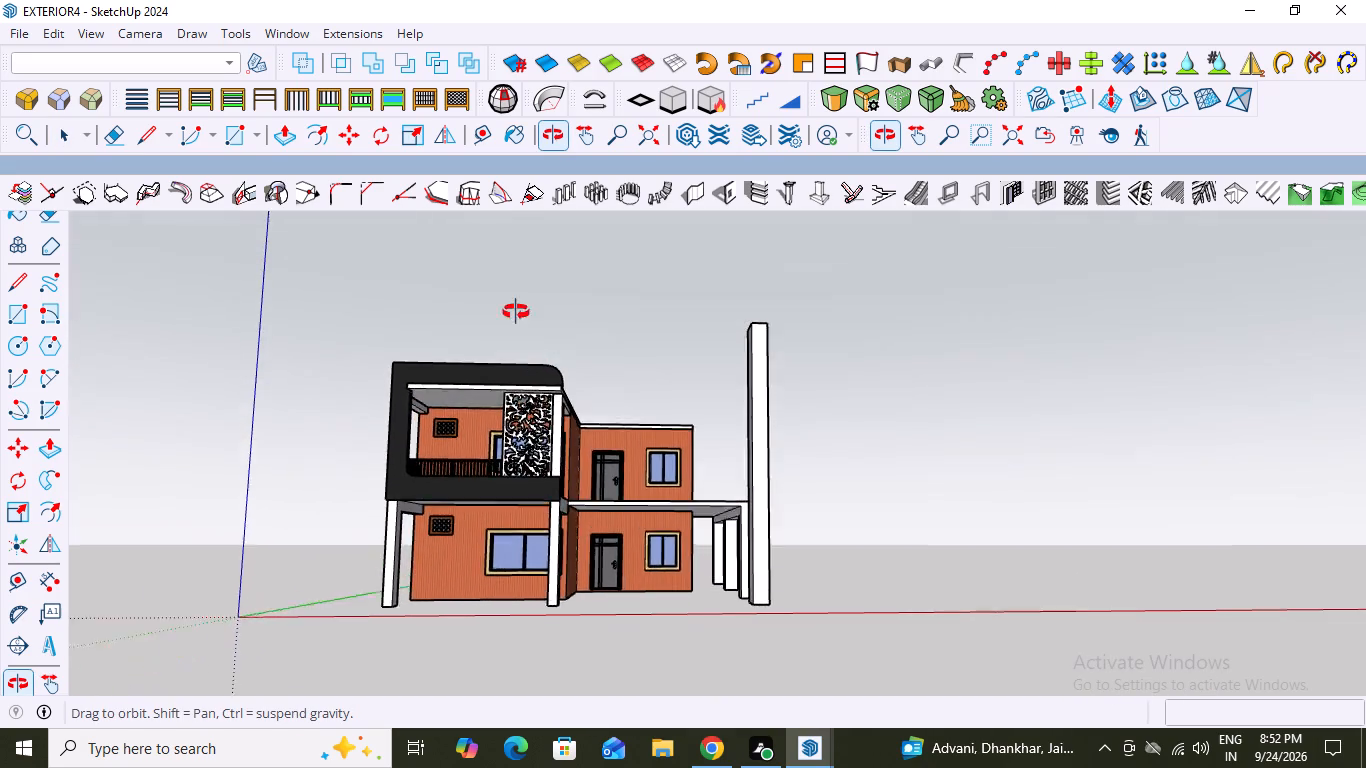
{"action": "middle_click_drag", "start_coordinate": [516, 312], "coordinate": [518, 304]}
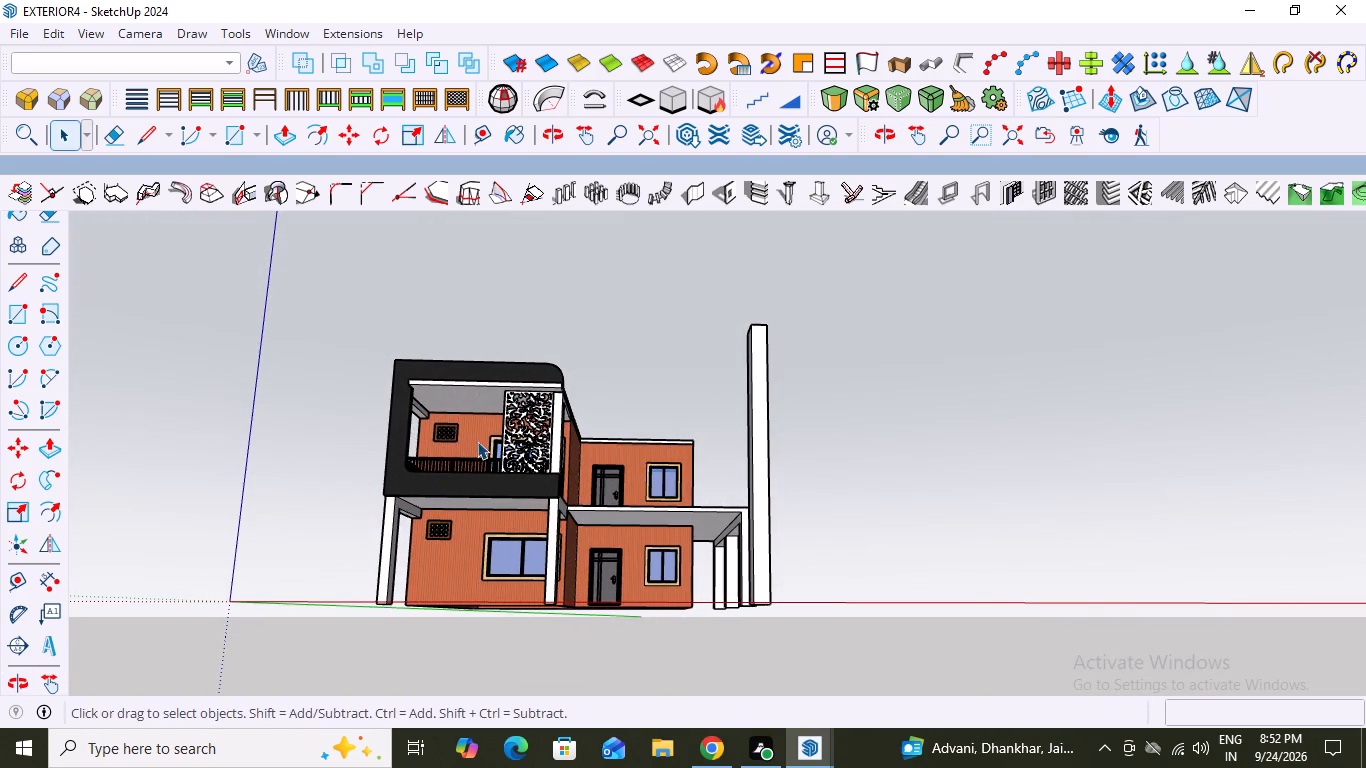
{"action": "scroll", "coordinate": [477, 442], "scroll_direction": "down", "scroll_amount": 2}
{"action": "middle_click_drag", "start_coordinate": [642, 532], "coordinate": [684, 544]}
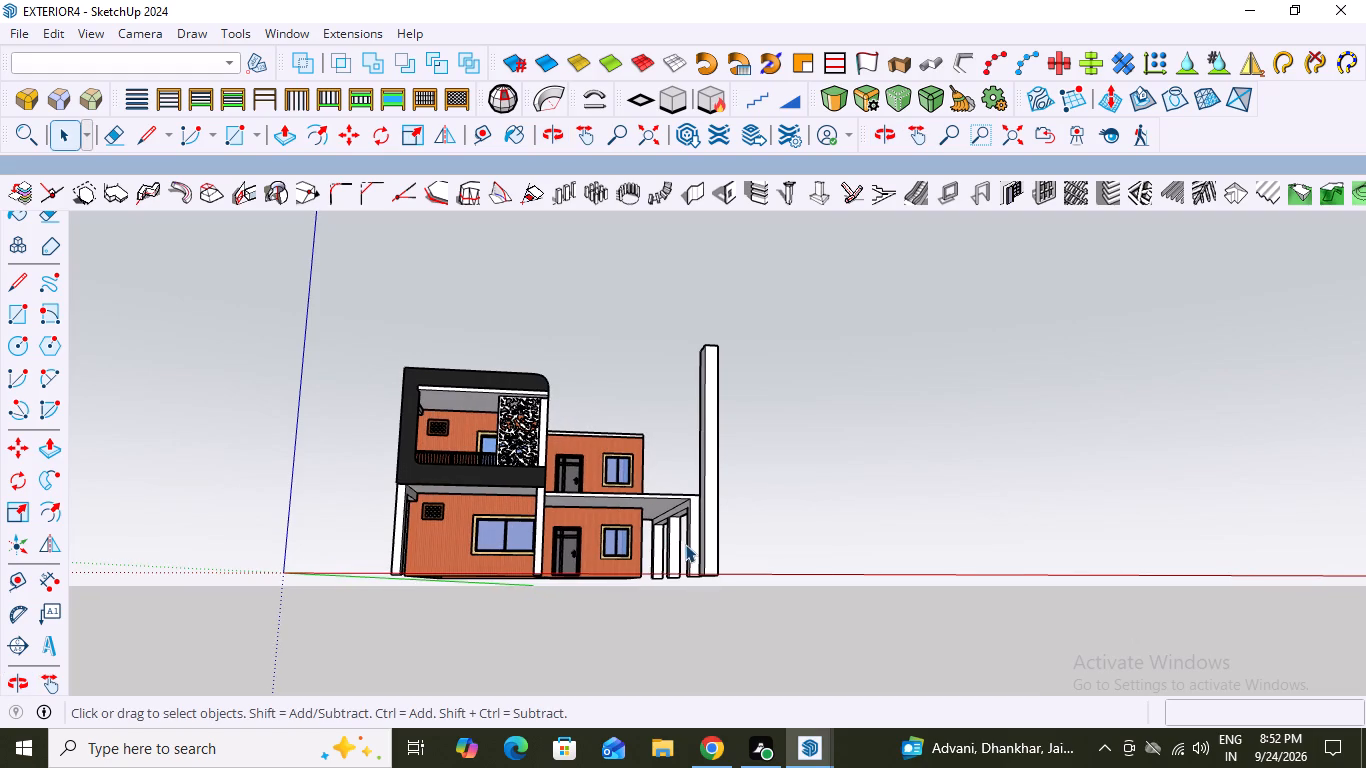
{"action": "scroll", "coordinate": [685, 544], "scroll_direction": "up", "scroll_amount": 1}
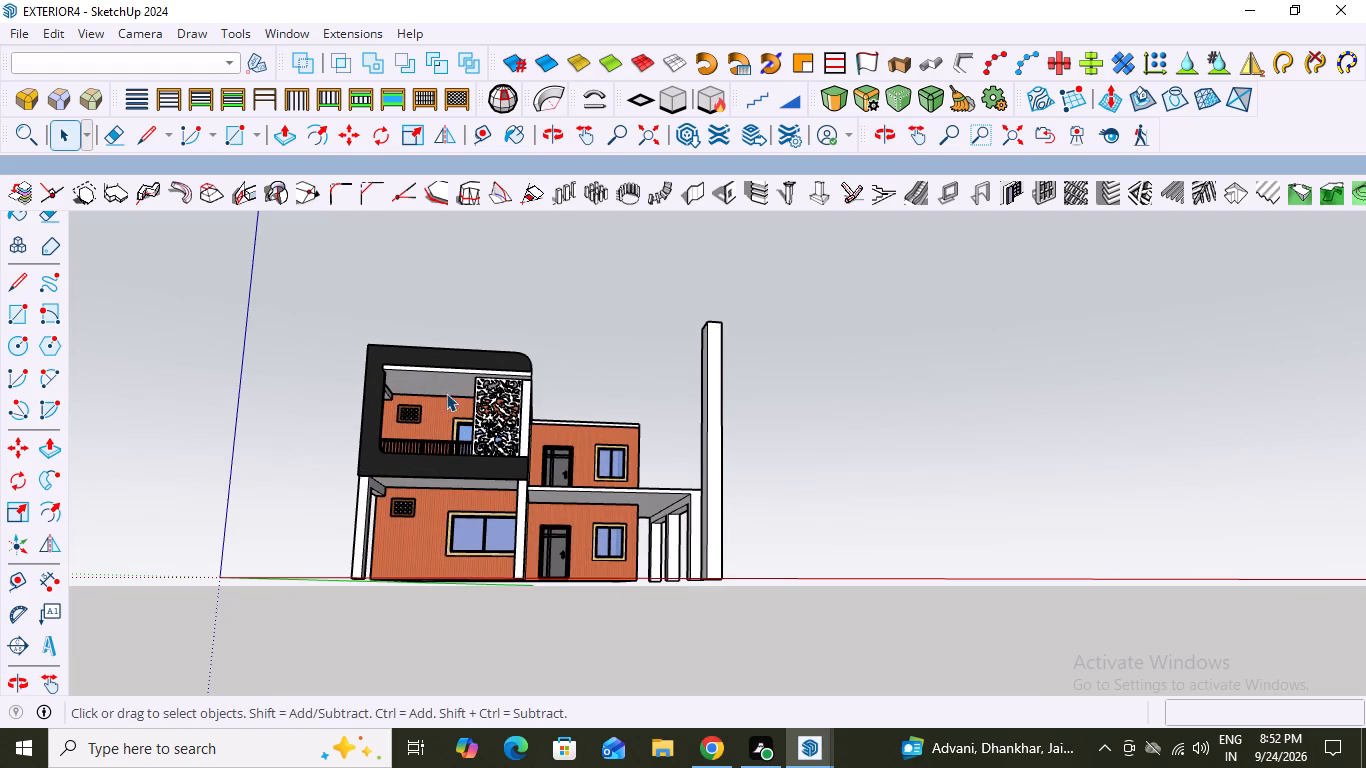
{"action": "middle_click", "coordinate": [392, 437]}
{"action": "middle_click", "coordinate": [391, 438]}
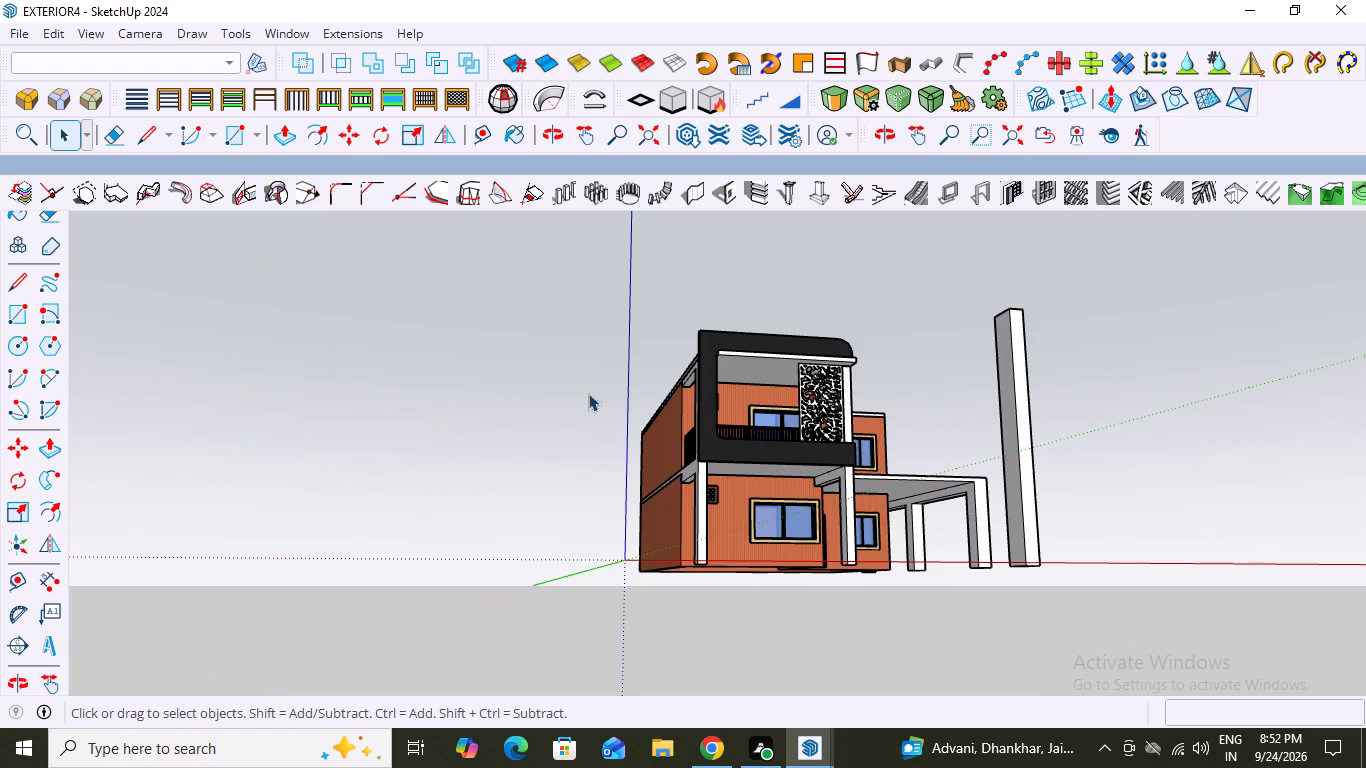
{"action": "scroll", "coordinate": [787, 363], "scroll_direction": "down", "scroll_amount": 2}
{"action": "middle_click_drag", "start_coordinate": [775, 391], "coordinate": [703, 517]}
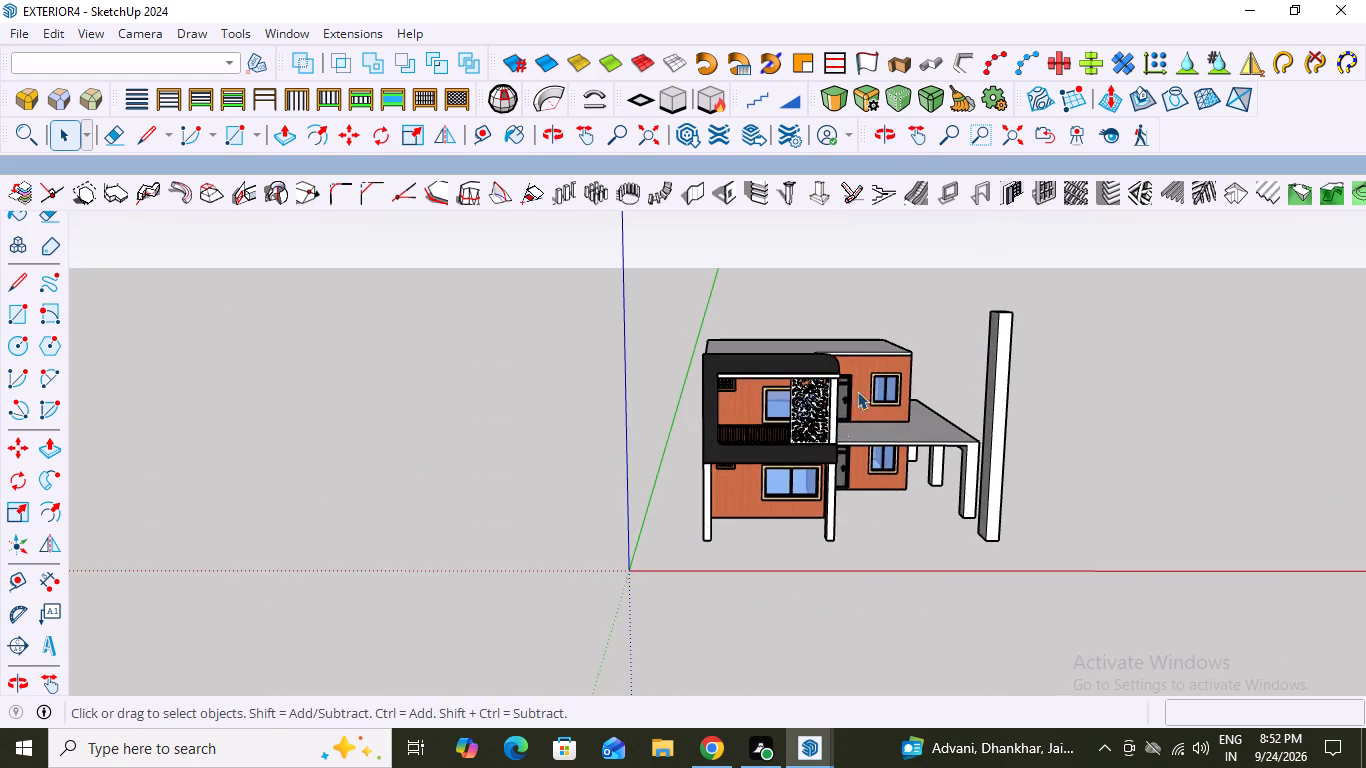
{"action": "scroll", "coordinate": [890, 310], "scroll_direction": "up", "scroll_amount": 4}
{"action": "scroll", "coordinate": [741, 428], "scroll_direction": "up", "scroll_amount": 7}
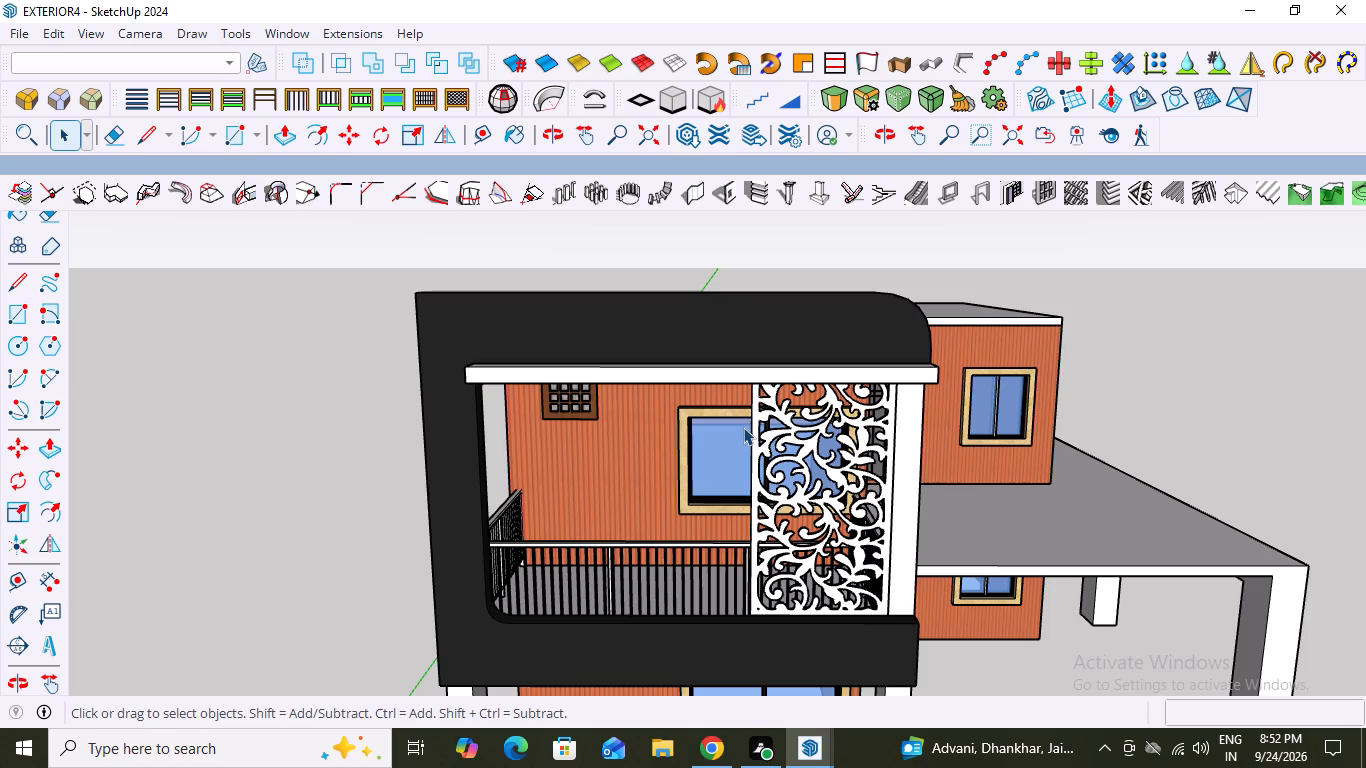
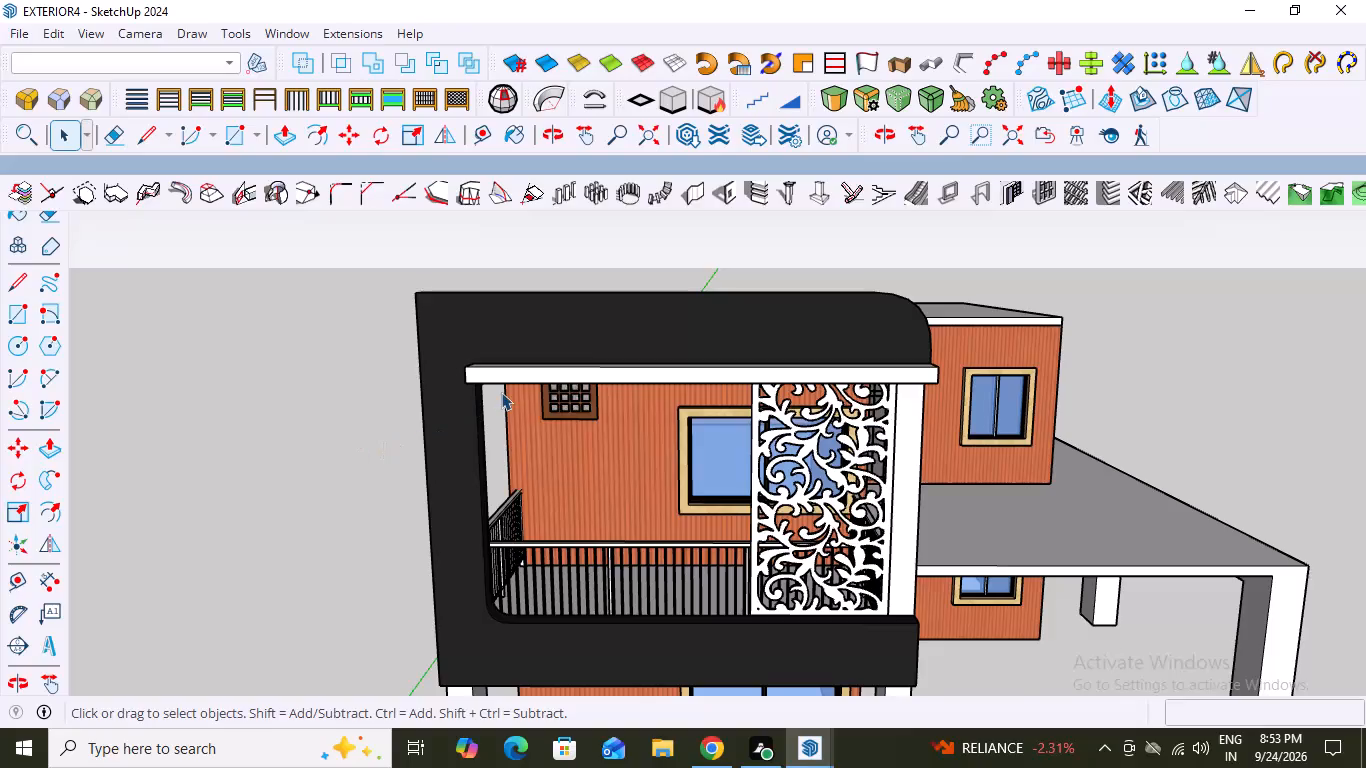
Examine the house from the front and both sides, including the balcony frame, patterned screen, side canopy and tall freestanding column.
{"action": "scroll", "coordinate": [501, 392], "scroll_direction": "down", "scroll_amount": 10}
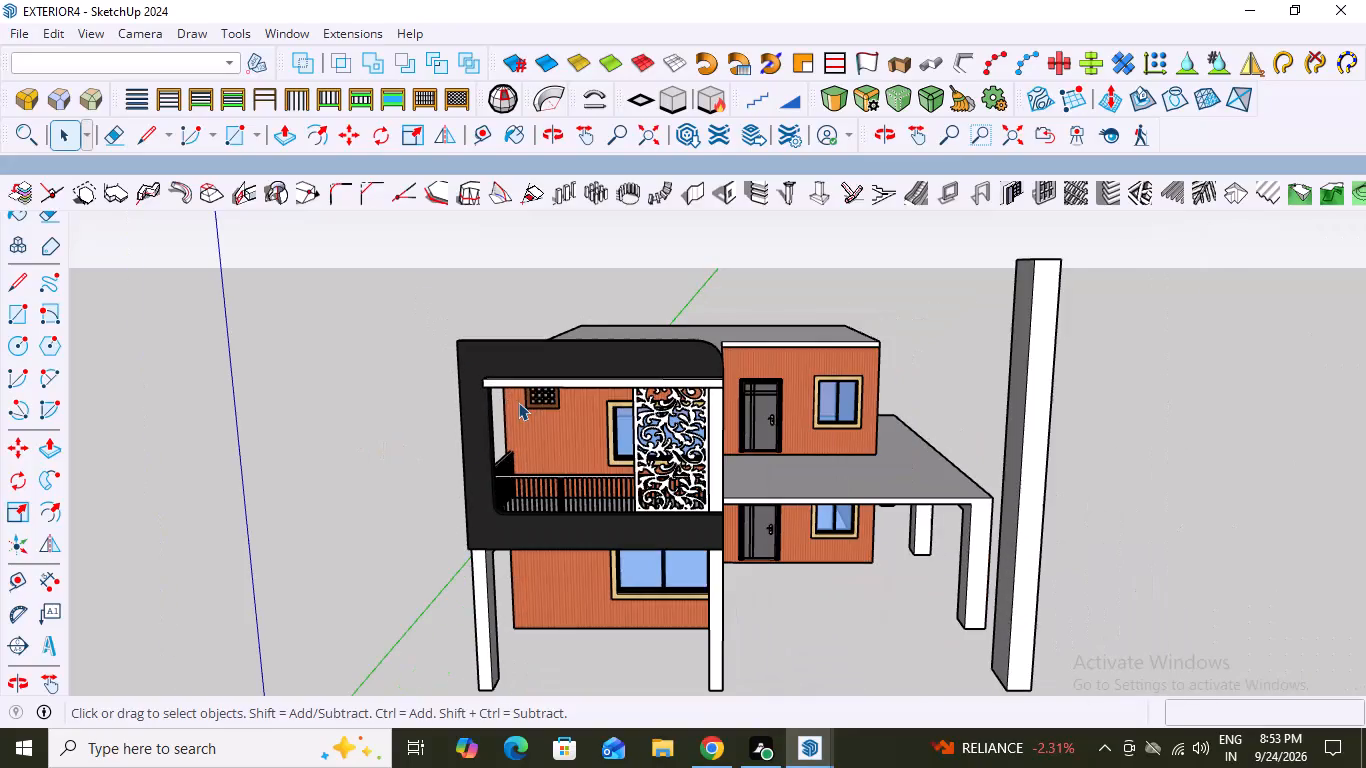
{"action": "scroll", "coordinate": [658, 463], "scroll_direction": "up", "scroll_amount": 4}
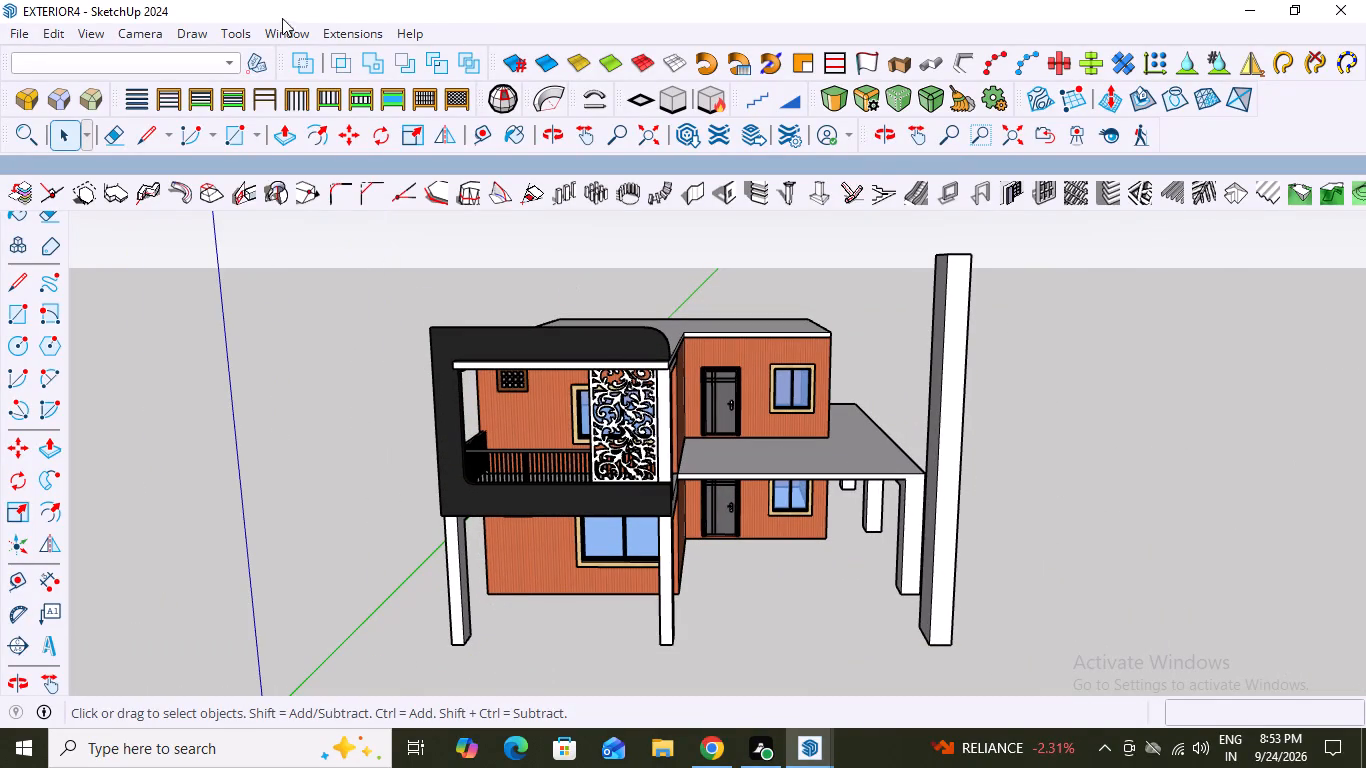
{"action": "scroll", "coordinate": [688, 517], "scroll_direction": "up", "scroll_amount": 4}
{"action": "scroll", "coordinate": [537, 387], "scroll_direction": "down", "scroll_amount": 2}
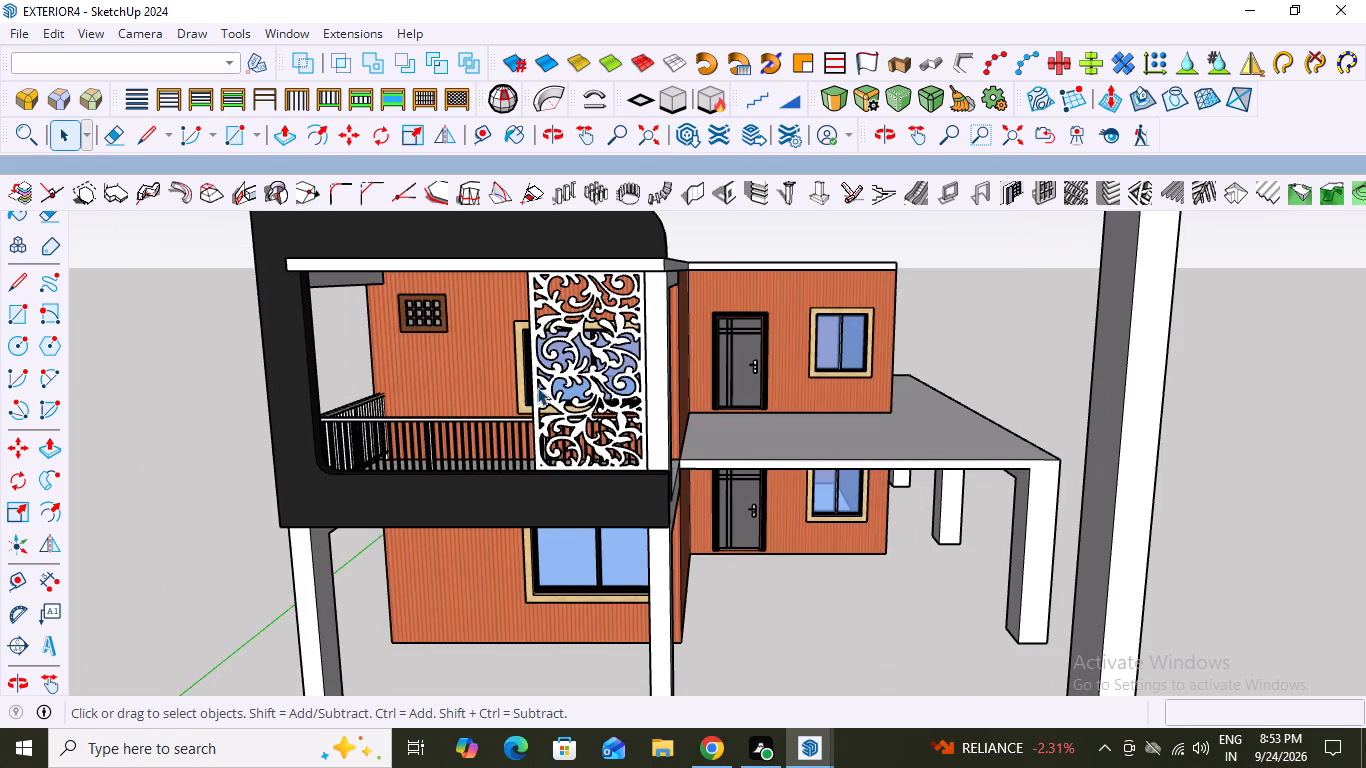
{"action": "scroll", "coordinate": [537, 387], "scroll_direction": "down", "scroll_amount": 2}
{"action": "middle_click_drag", "start_coordinate": [710, 426], "coordinate": [1081, 418]}
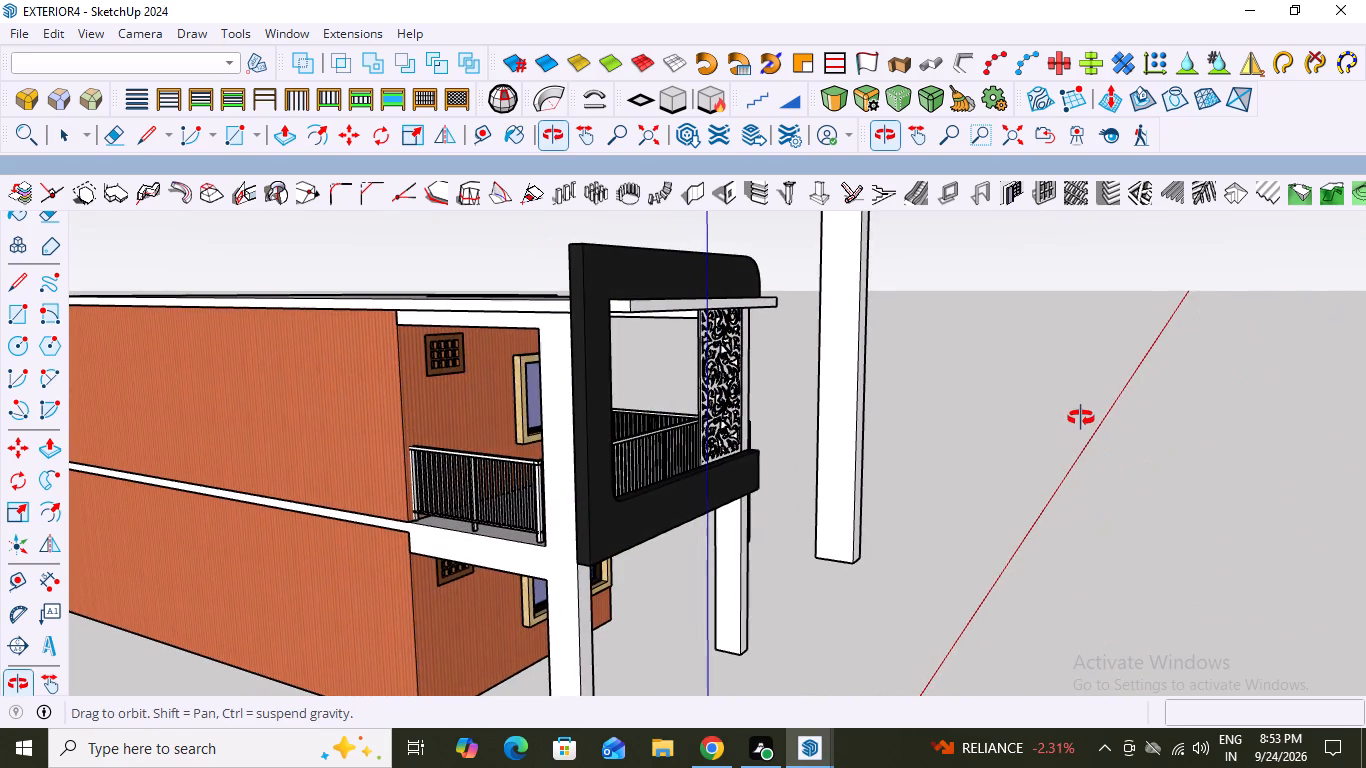
{"action": "middle_click_drag", "start_coordinate": [1081, 418], "coordinate": [488, 393]}
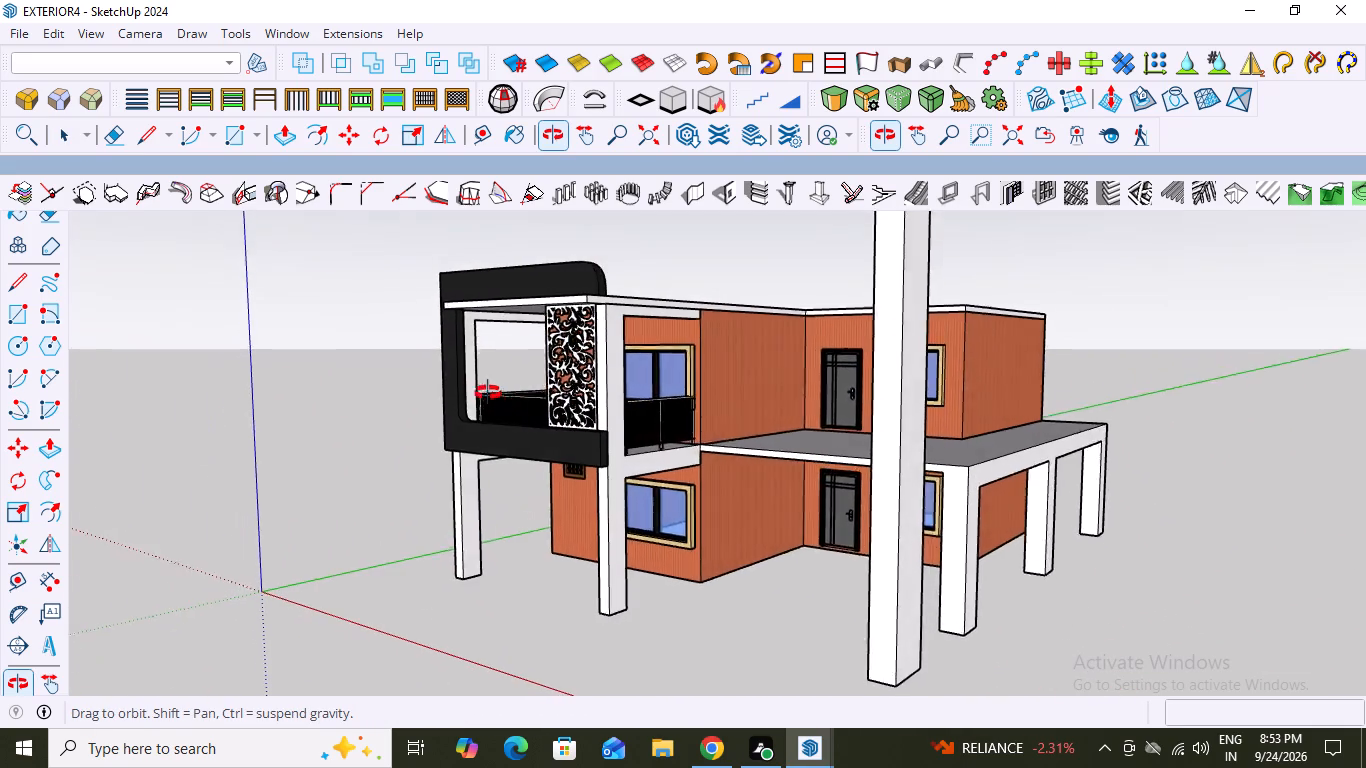
{"action": "middle_click_drag", "start_coordinate": [488, 393], "coordinate": [815, 385]}
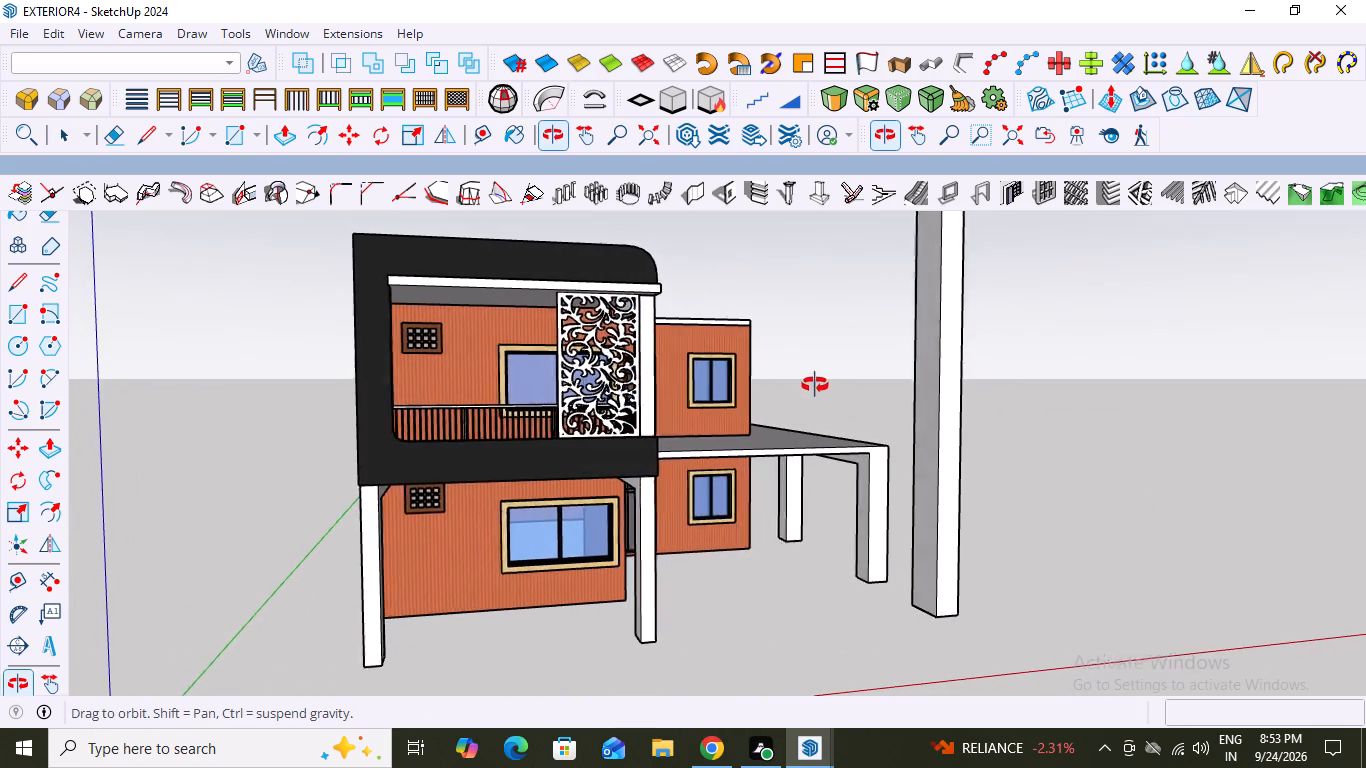
{"action": "middle_click_drag", "start_coordinate": [815, 385], "coordinate": [724, 407]}
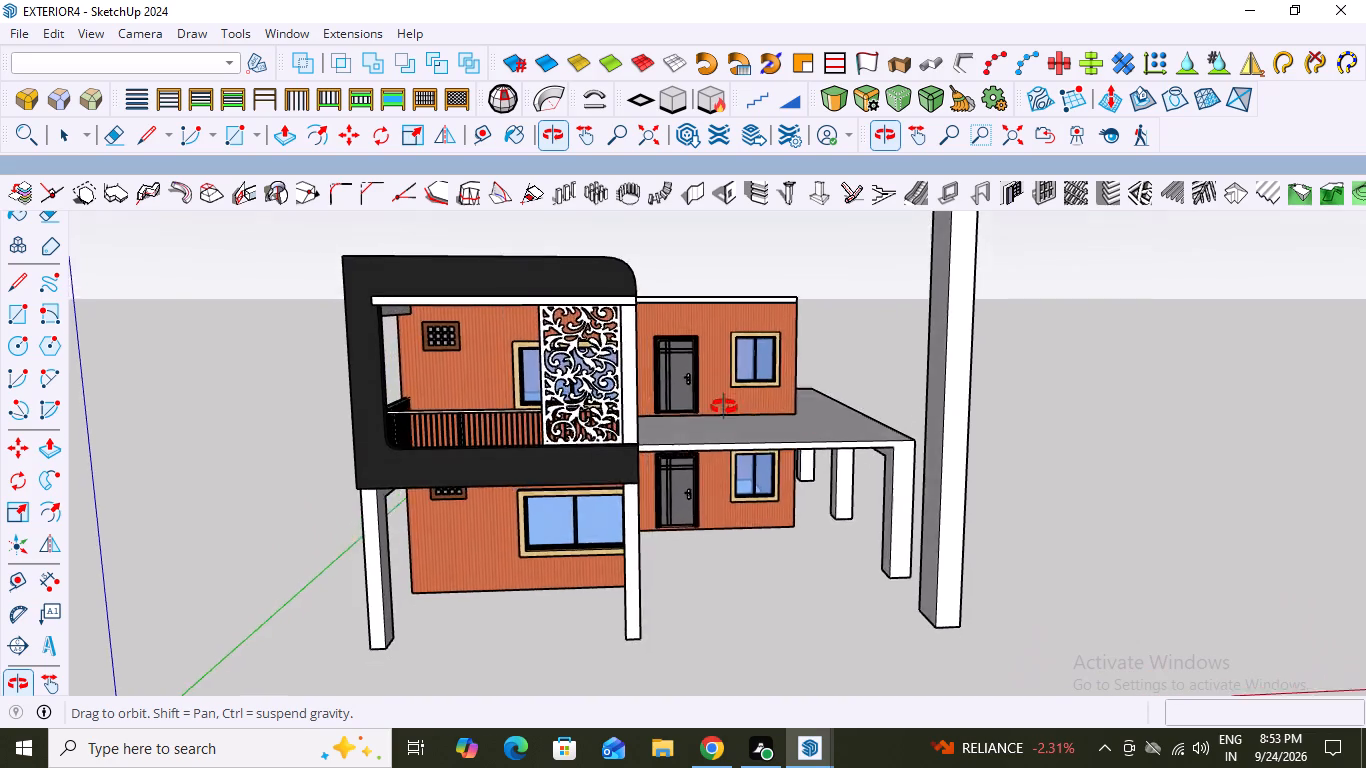
{"action": "middle_click_drag", "start_coordinate": [724, 407], "coordinate": [555, 436]}
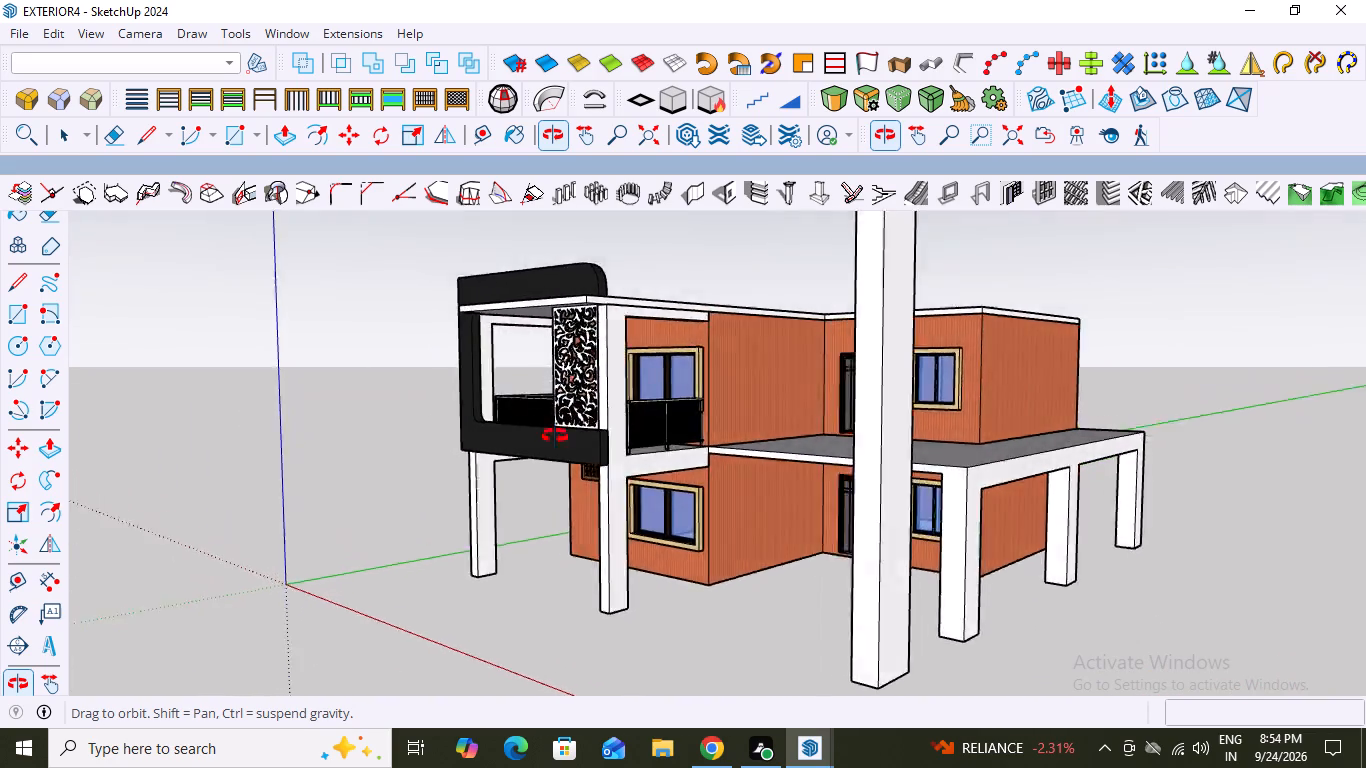
{"action": "middle_click_drag", "start_coordinate": [555, 436], "coordinate": [762, 471]}
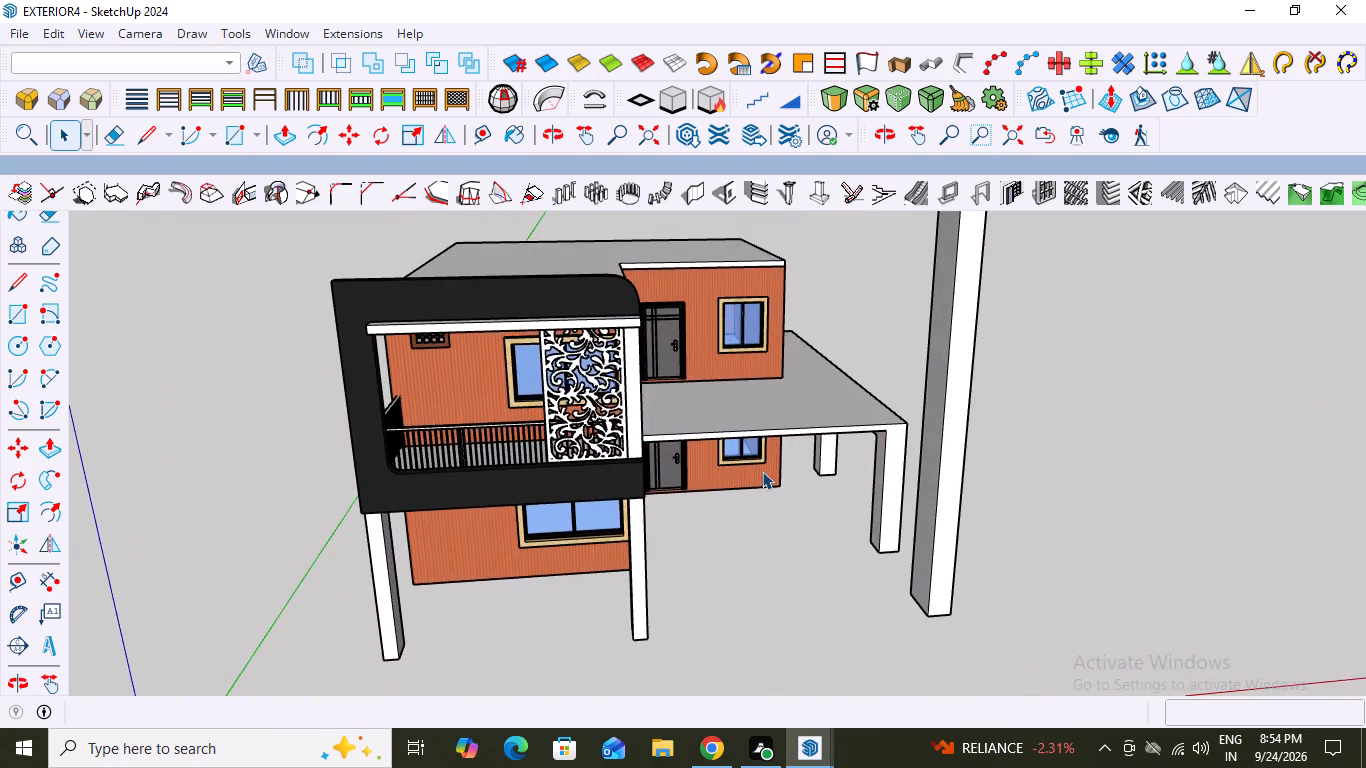
{"action": "scroll", "coordinate": [762, 471], "scroll_direction": "down", "scroll_amount": 8}
{"action": "middle_click_drag", "start_coordinate": [735, 513], "coordinate": [693, 457]}
{"action": "scroll", "coordinate": [693, 457], "scroll_direction": "up", "scroll_amount": 9}
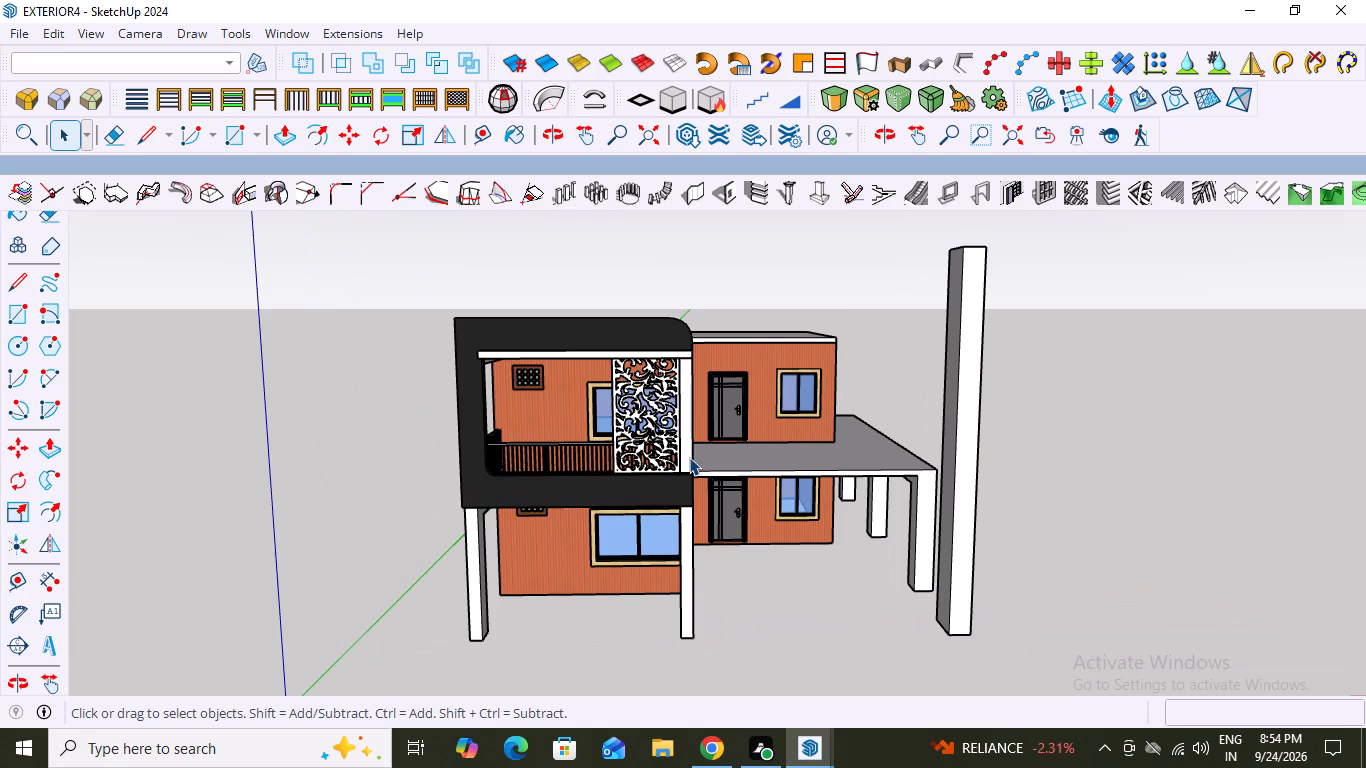
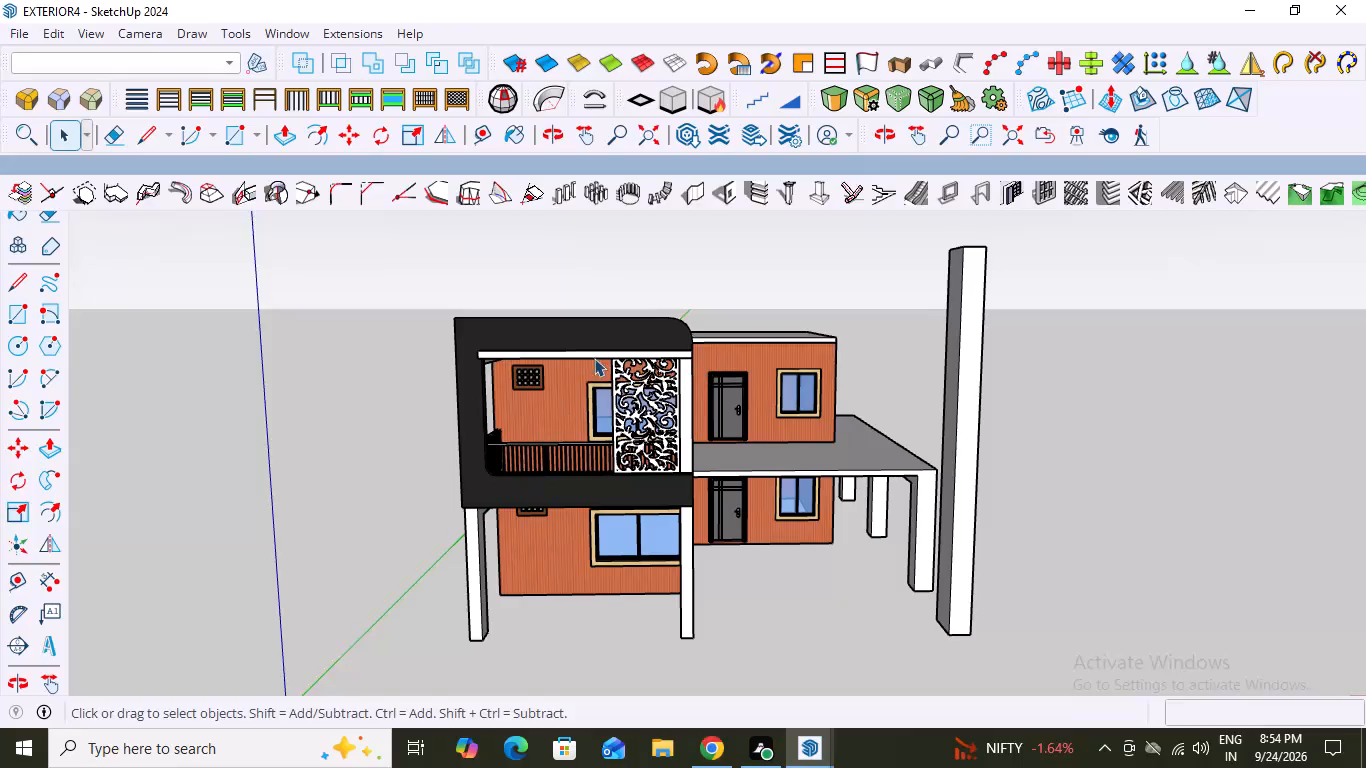
Examine the house from the front, the canopy side and above, checking the balcony frame, roof slab edge and freestanding column.
{"action": "middle_click_drag", "start_coordinate": [594, 355], "coordinate": [610, 327]}
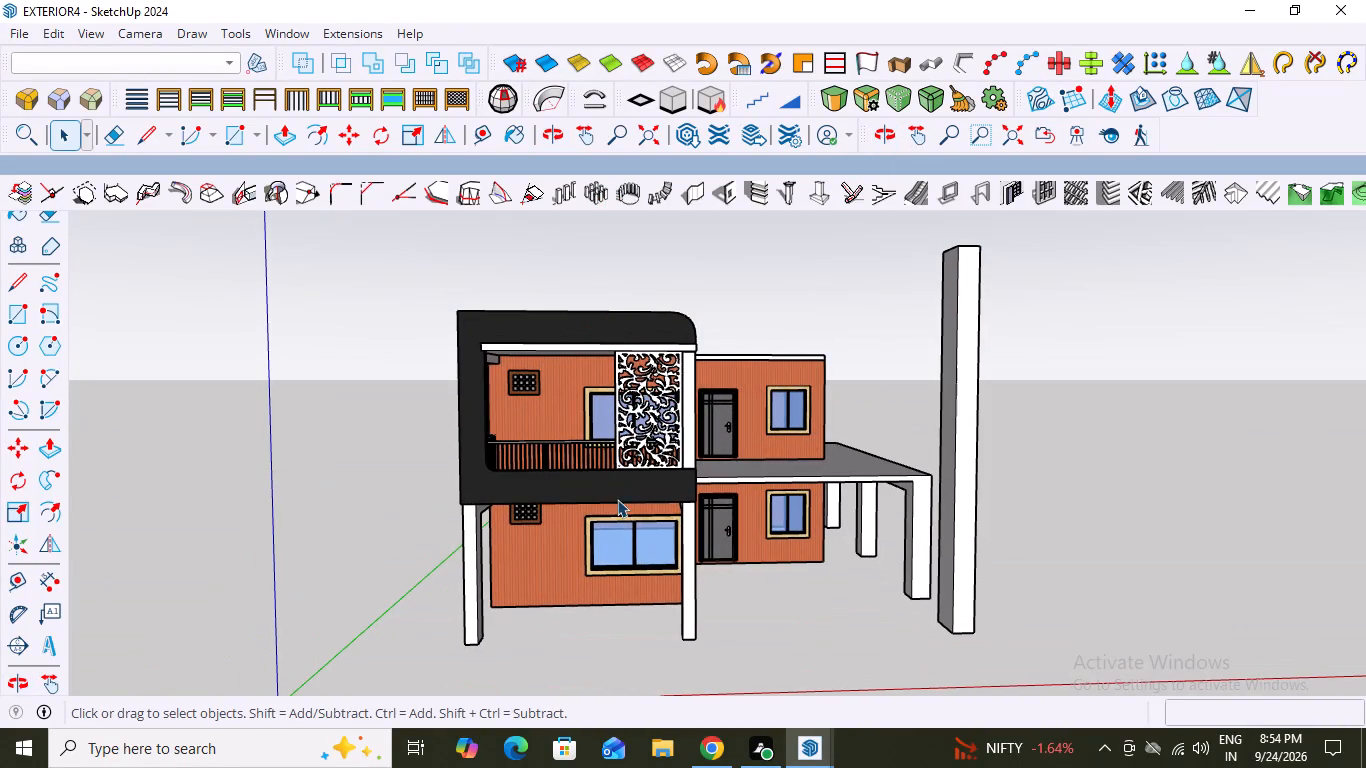
{"action": "scroll", "coordinate": [577, 389], "scroll_direction": "up", "scroll_amount": 2}
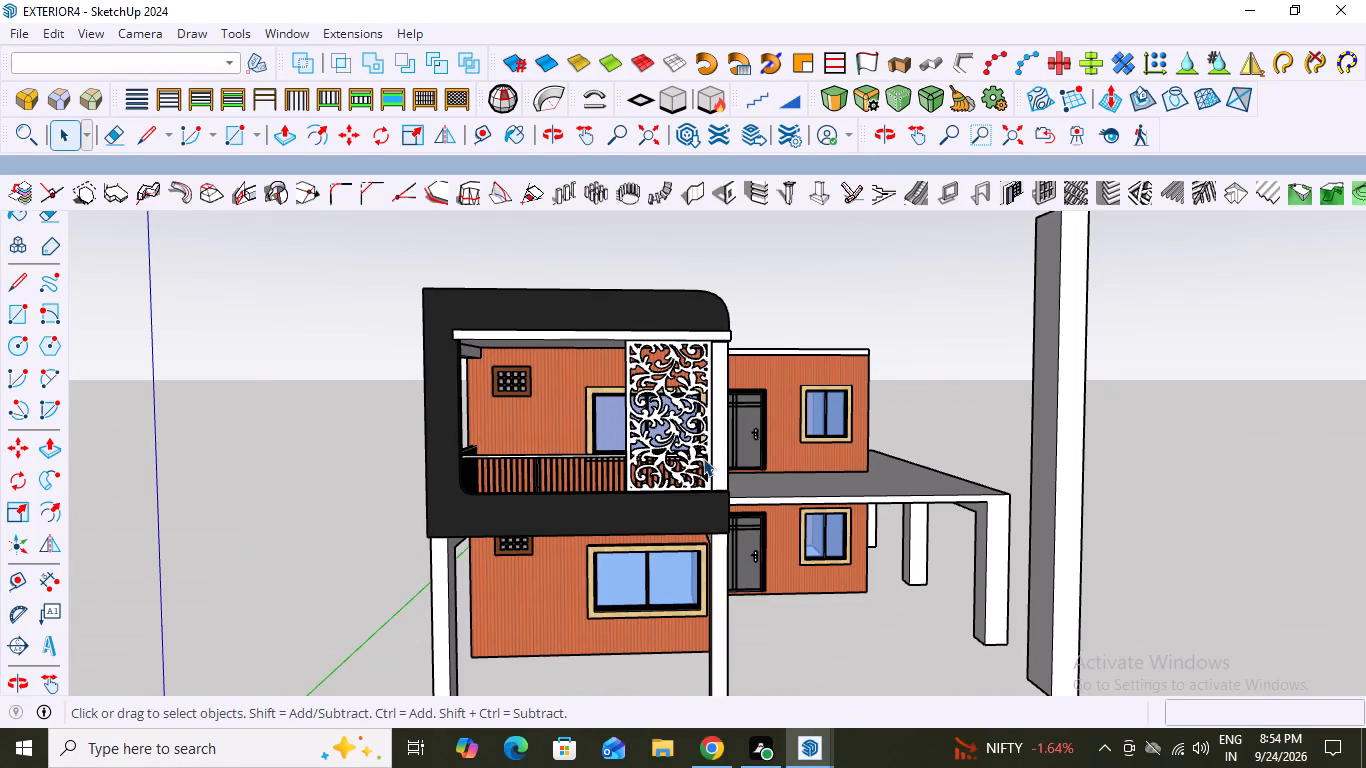
{"action": "scroll", "coordinate": [786, 455], "scroll_direction": "down", "scroll_amount": 3}
{"action": "middle_click_drag", "start_coordinate": [851, 430], "coordinate": [865, 459]}
{"action": "scroll", "coordinate": [847, 440], "scroll_direction": "down", "scroll_amount": 1}
{"action": "scroll", "coordinate": [805, 402], "scroll_direction": "up", "scroll_amount": 3}
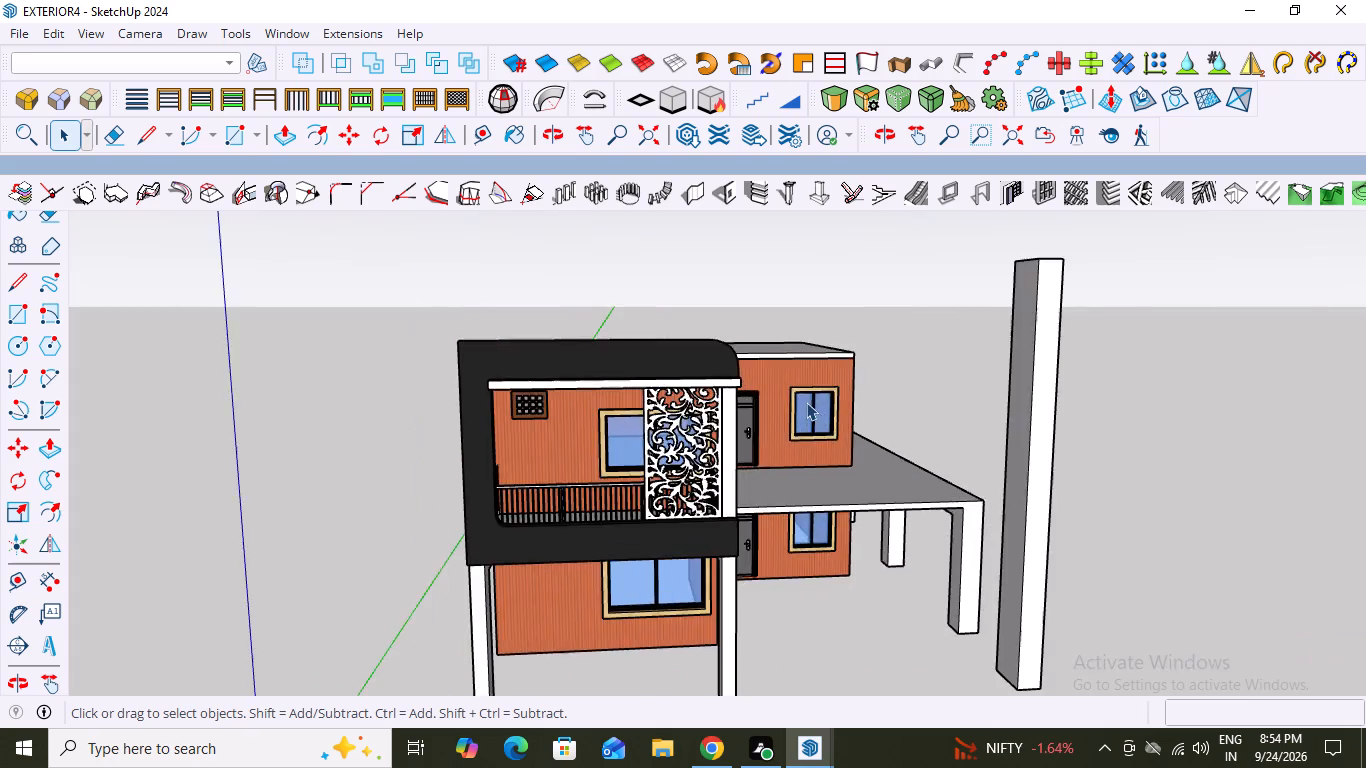
{"action": "scroll", "coordinate": [806, 402], "scroll_direction": "up", "scroll_amount": 4}
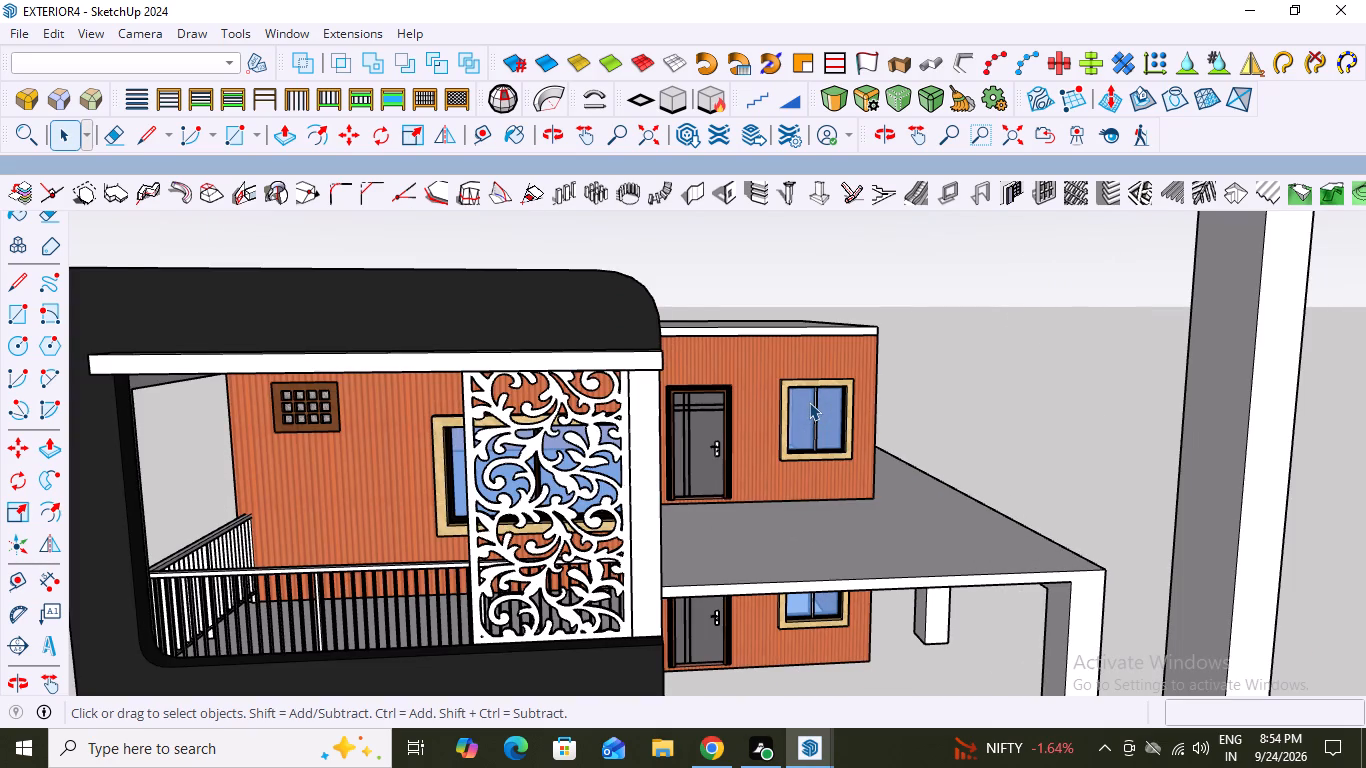
{"action": "scroll", "coordinate": [809, 402], "scroll_direction": "down", "scroll_amount": 6}
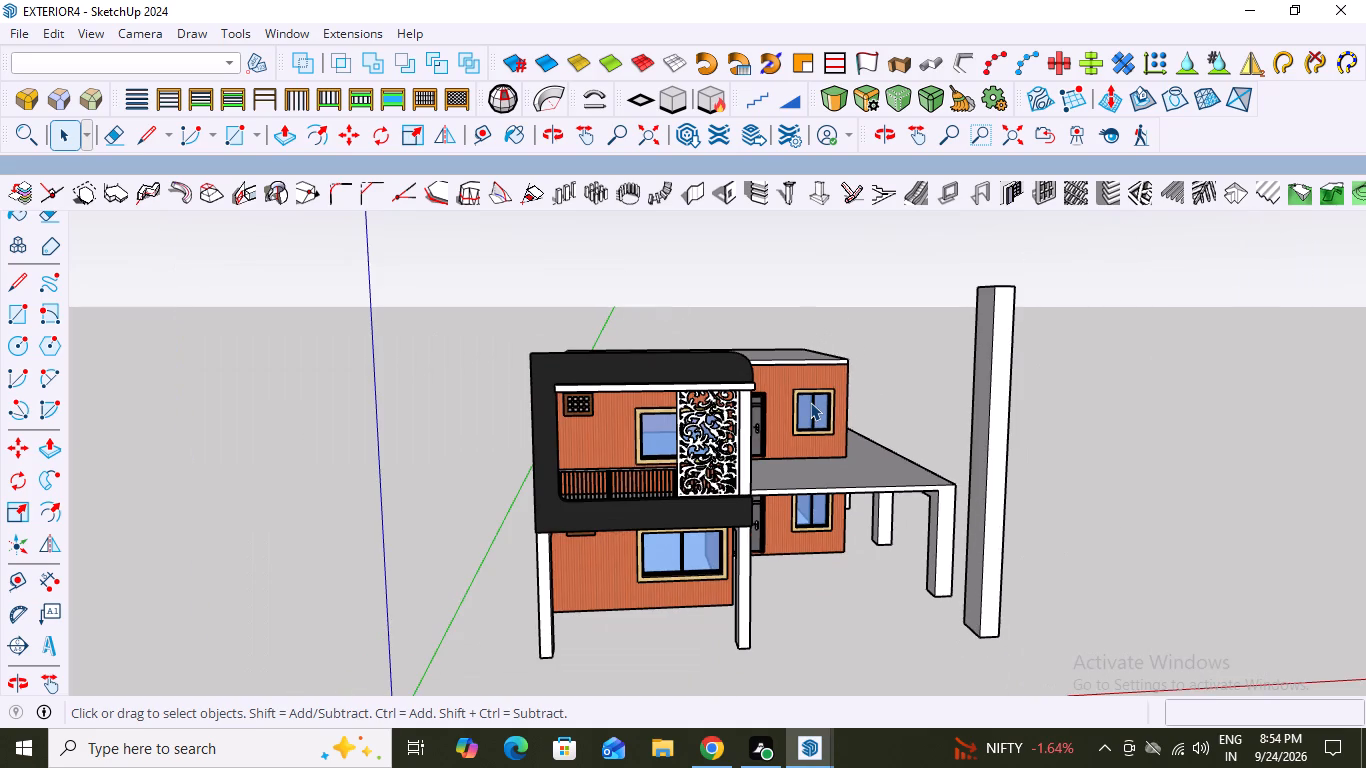
{"action": "middle_click_drag", "start_coordinate": [838, 389], "coordinate": [422, 434]}
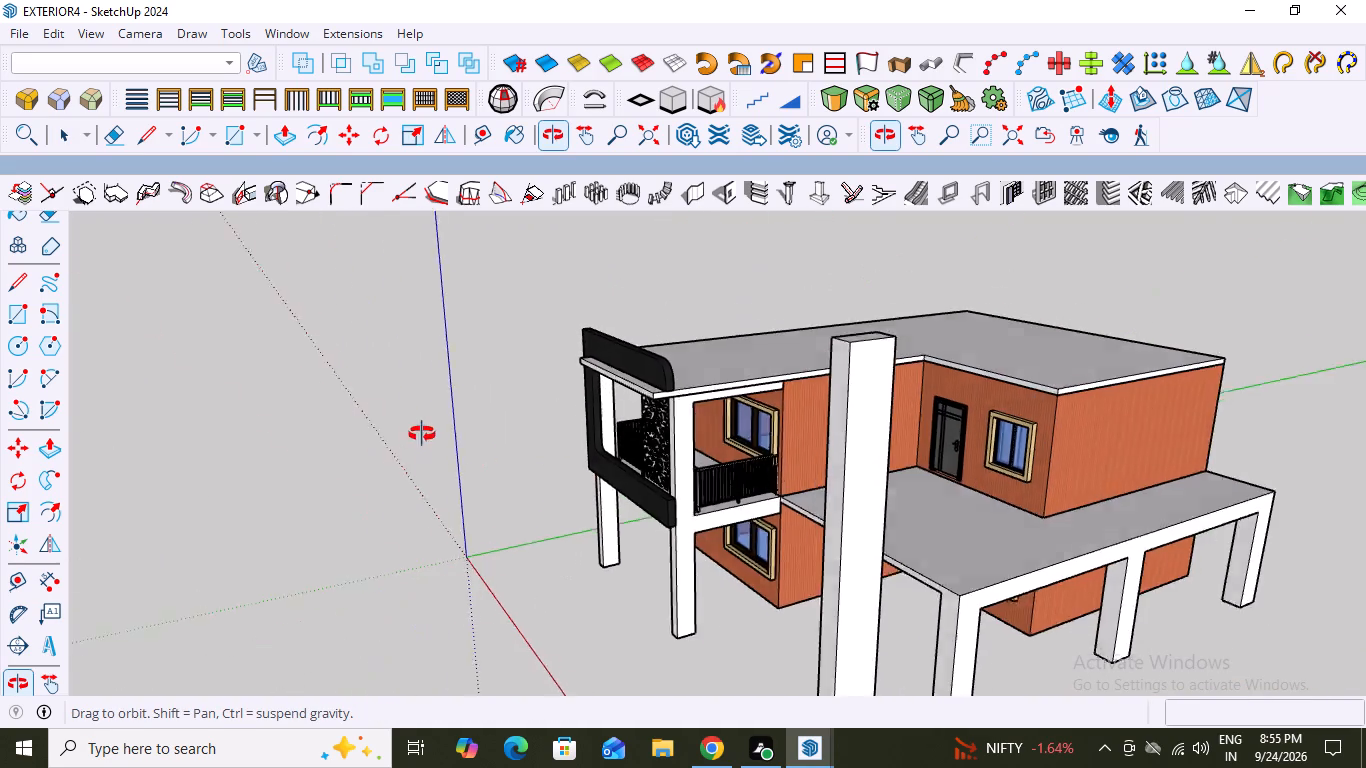
{"action": "middle_click_drag", "start_coordinate": [422, 434], "coordinate": [983, 487]}
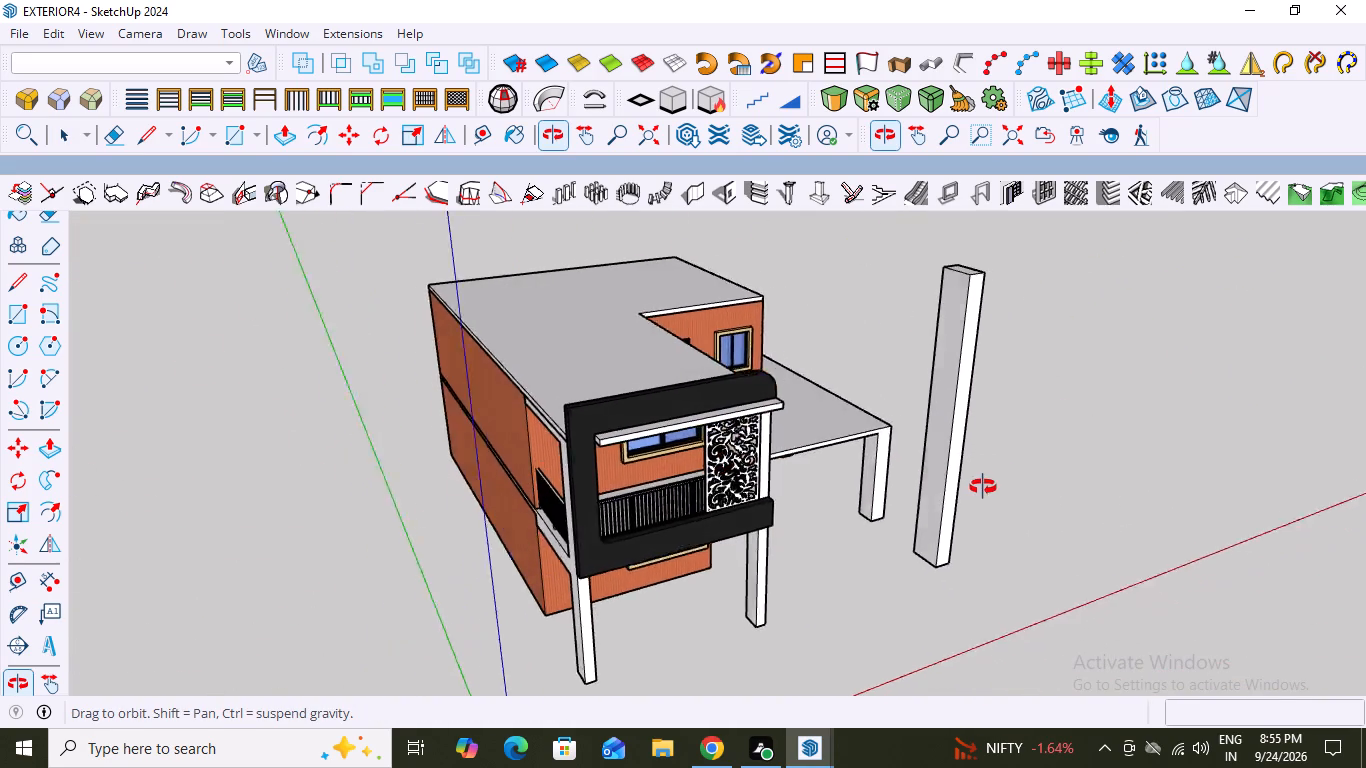
{"action": "middle_click_drag", "start_coordinate": [983, 487], "coordinate": [952, 501]}
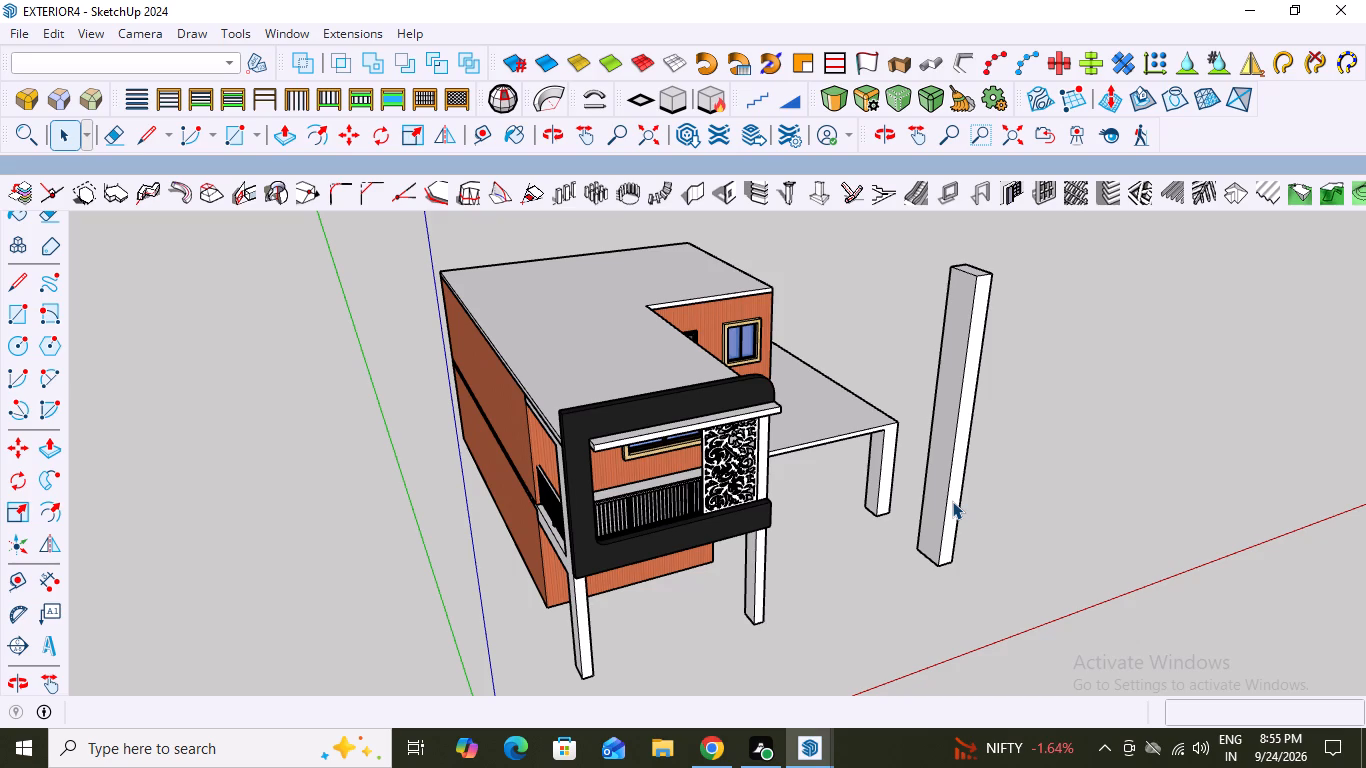
{"action": "scroll", "coordinate": [957, 498], "scroll_direction": "down", "scroll_amount": 5}
{"action": "middle_click_drag", "start_coordinate": [890, 500], "coordinate": [792, 522]}
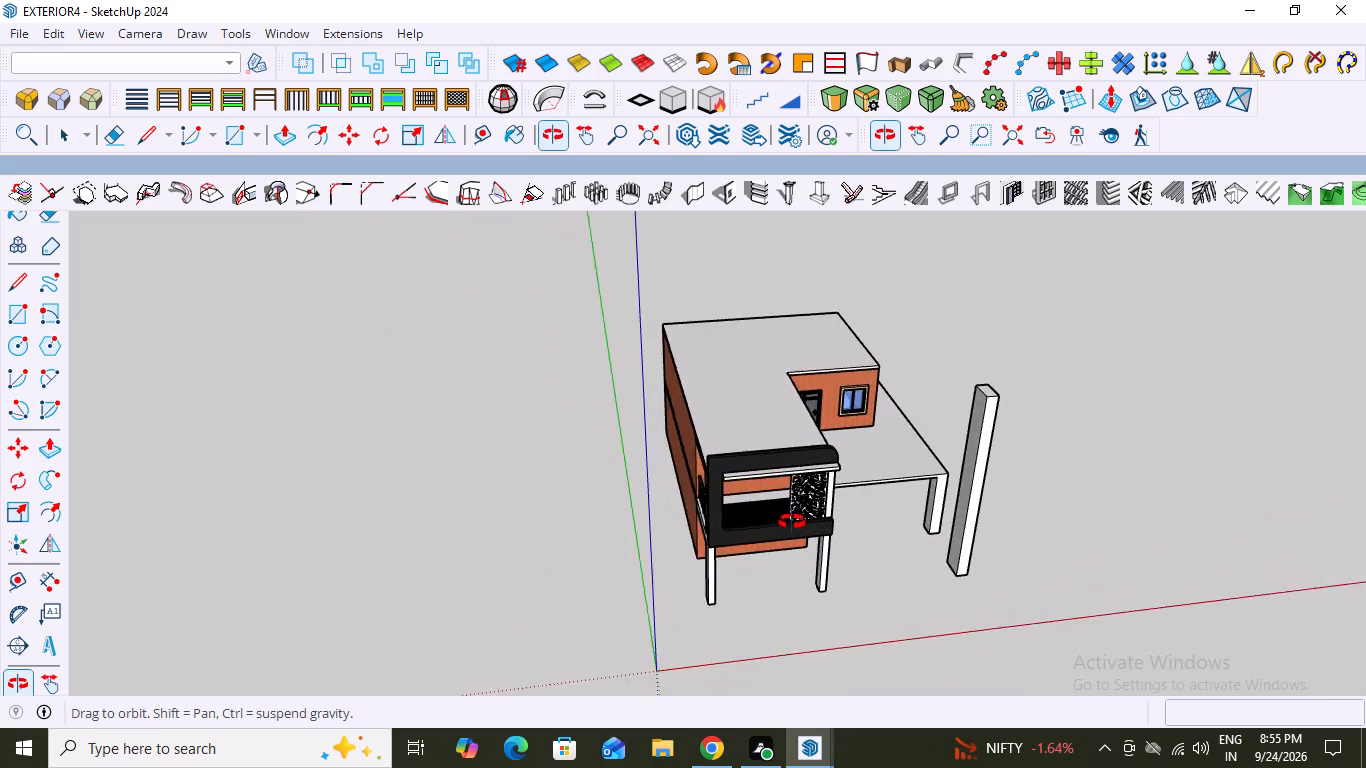
{"action": "middle_click_drag", "start_coordinate": [792, 522], "coordinate": [734, 495]}
{"action": "scroll", "coordinate": [906, 525], "scroll_direction": "up", "scroll_amount": 9}
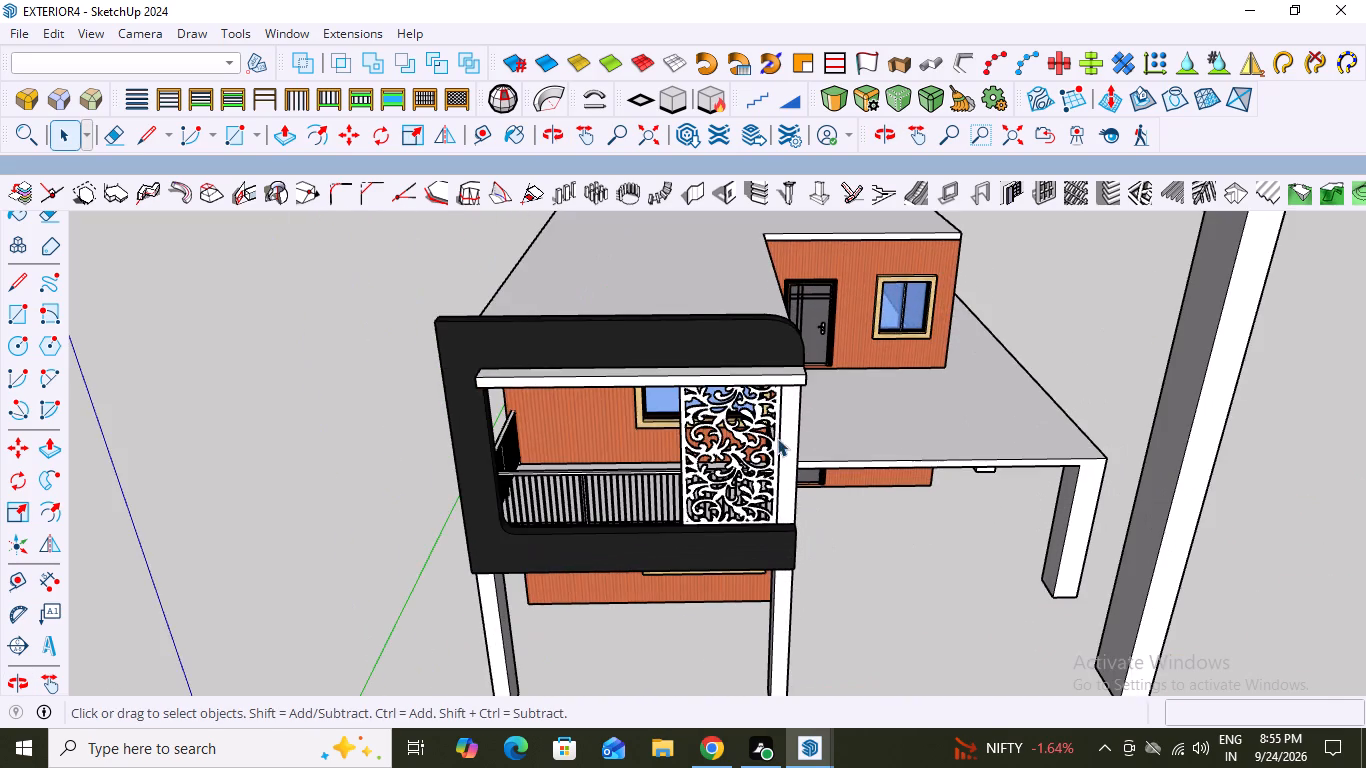
{"action": "scroll", "coordinate": [752, 431], "scroll_direction": "down", "scroll_amount": 6}
{"action": "middle_click_drag", "start_coordinate": [710, 404], "coordinate": [741, 286]}
{"action": "middle_click", "coordinate": [741, 286]}
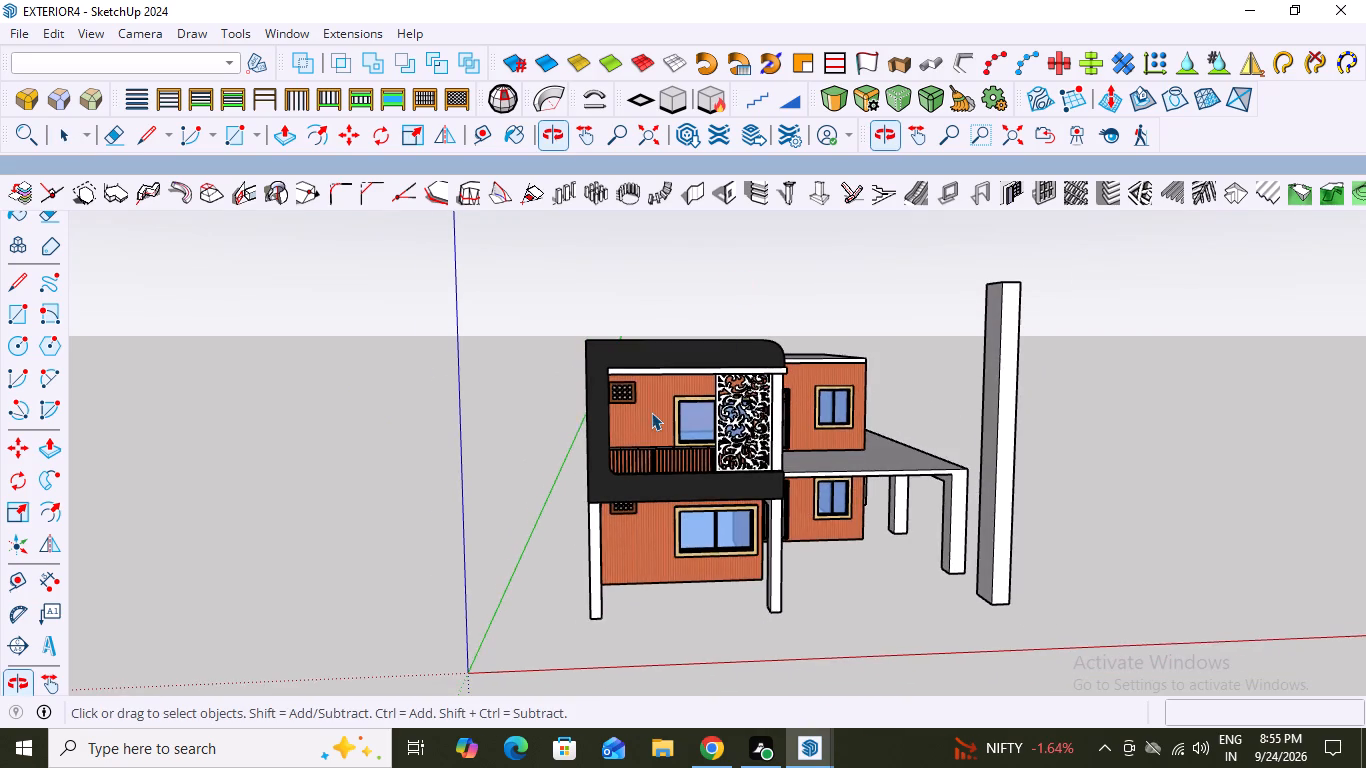
Push the roof slab's projecting front edge face back behind the dark balcony frame, flush with the corner column's front face.
{"action": "scroll", "coordinate": [654, 411], "scroll_direction": "up", "scroll_amount": 5}
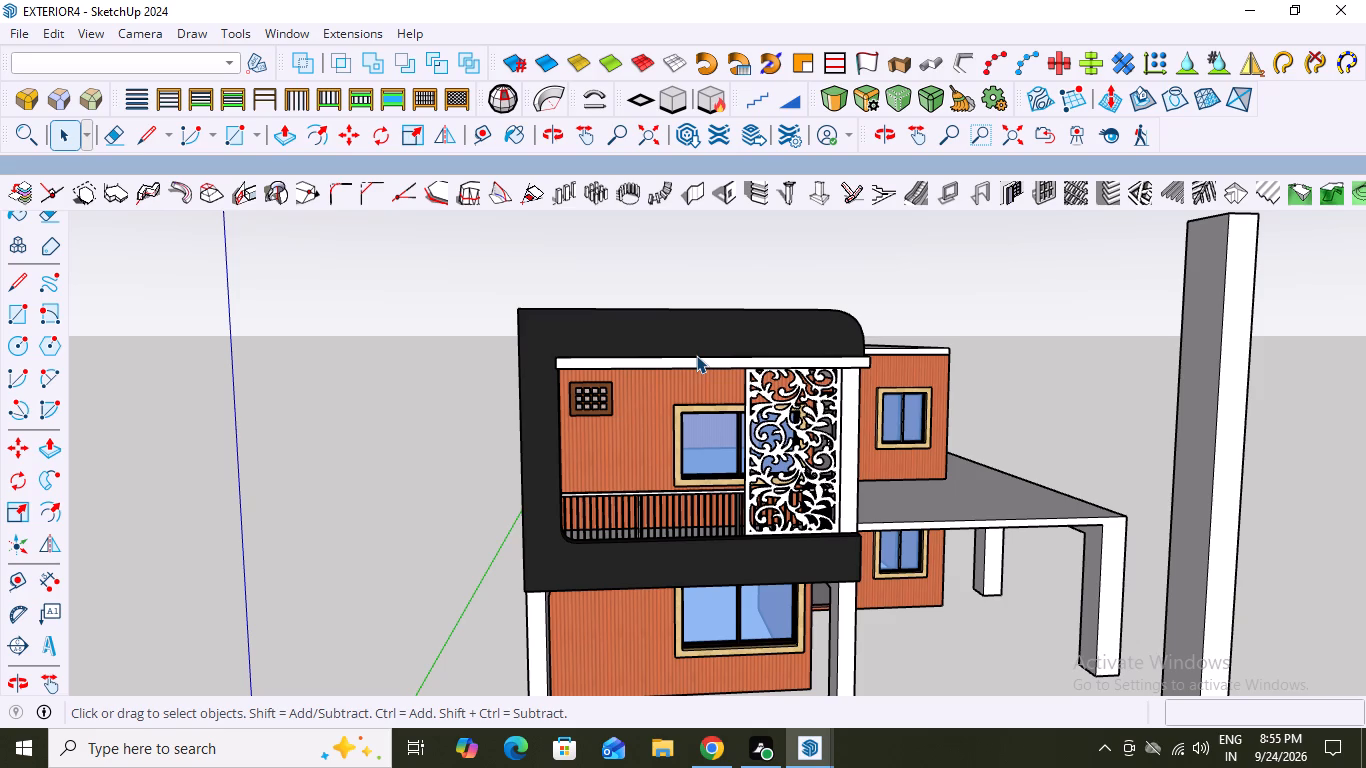
{"action": "scroll", "coordinate": [801, 355], "scroll_direction": "up", "scroll_amount": 3}
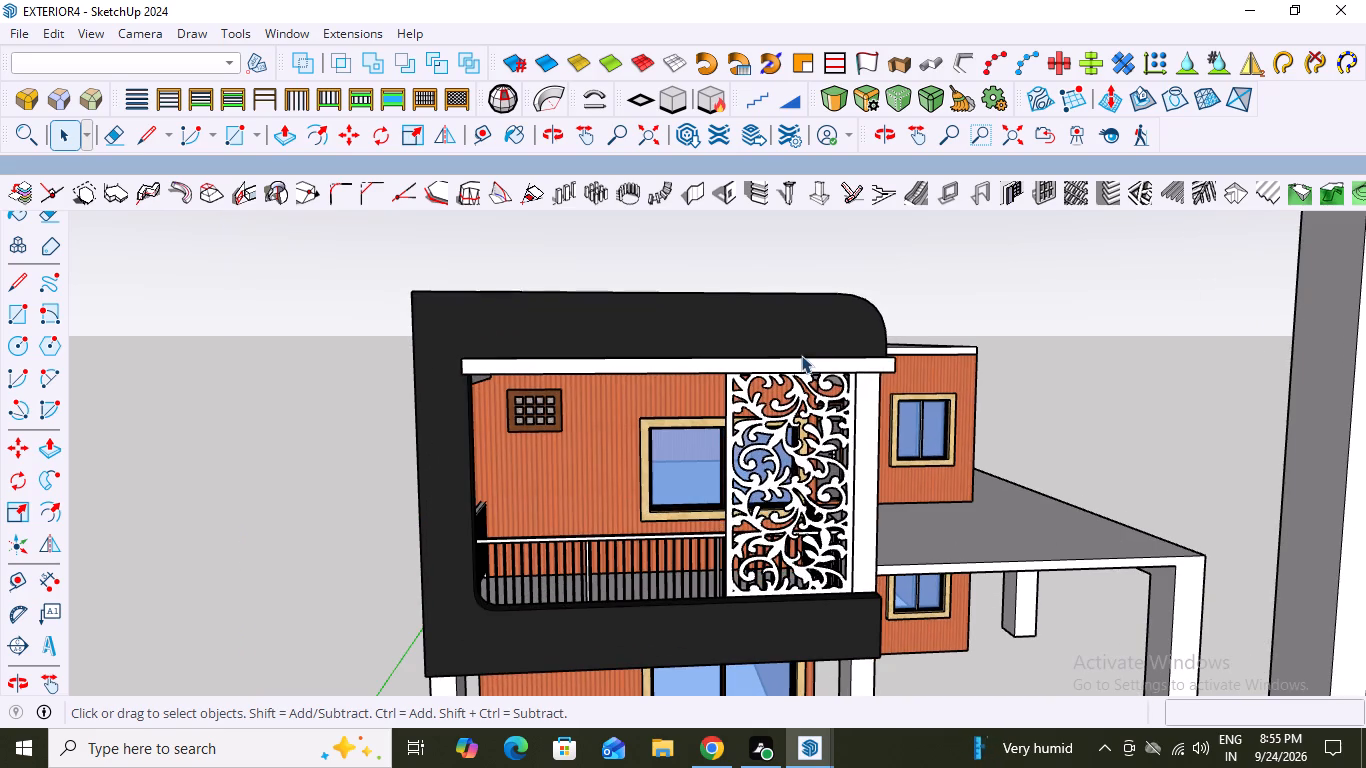
{"action": "left_click", "coordinate": [801, 359]}
{"action": "double_click", "coordinate": [801, 359]}
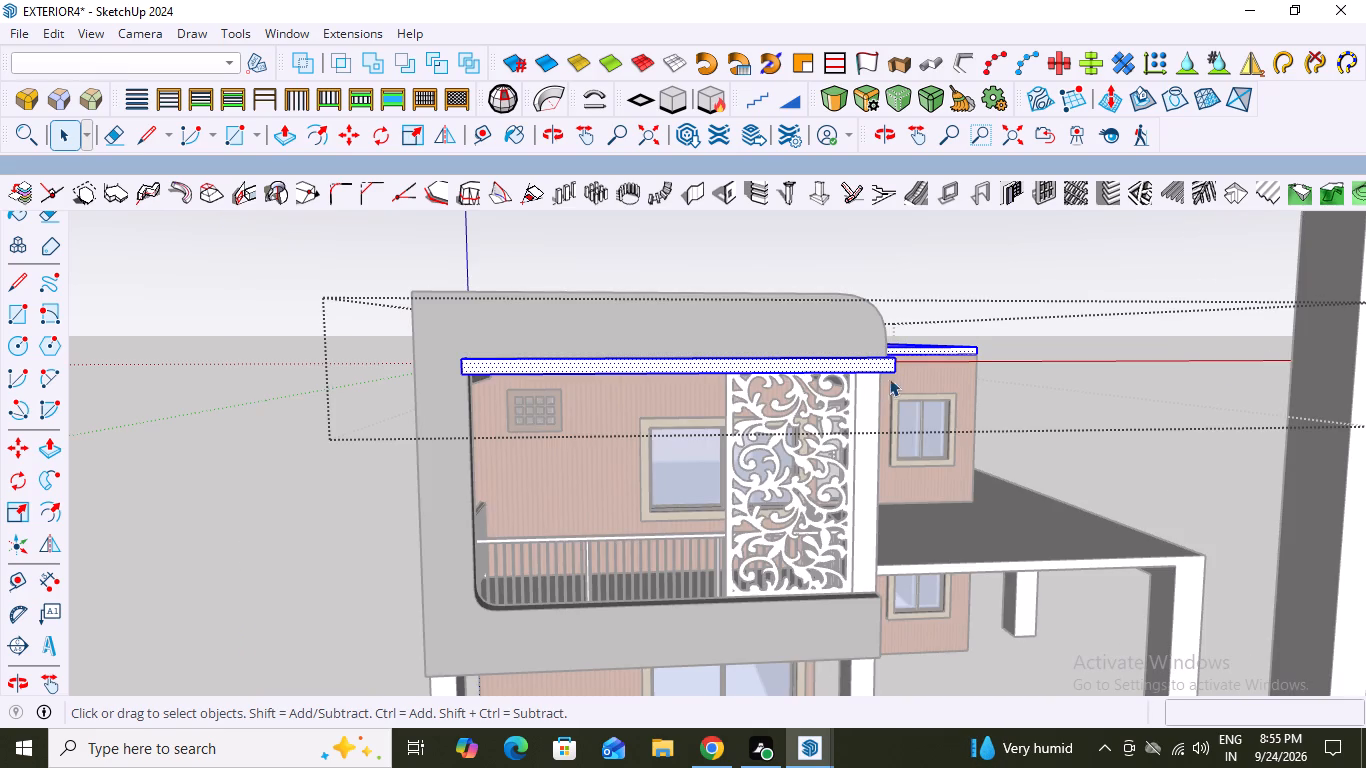
{"action": "middle_click", "coordinate": [717, 380]}
{"action": "double_click", "coordinate": [721, 359]}
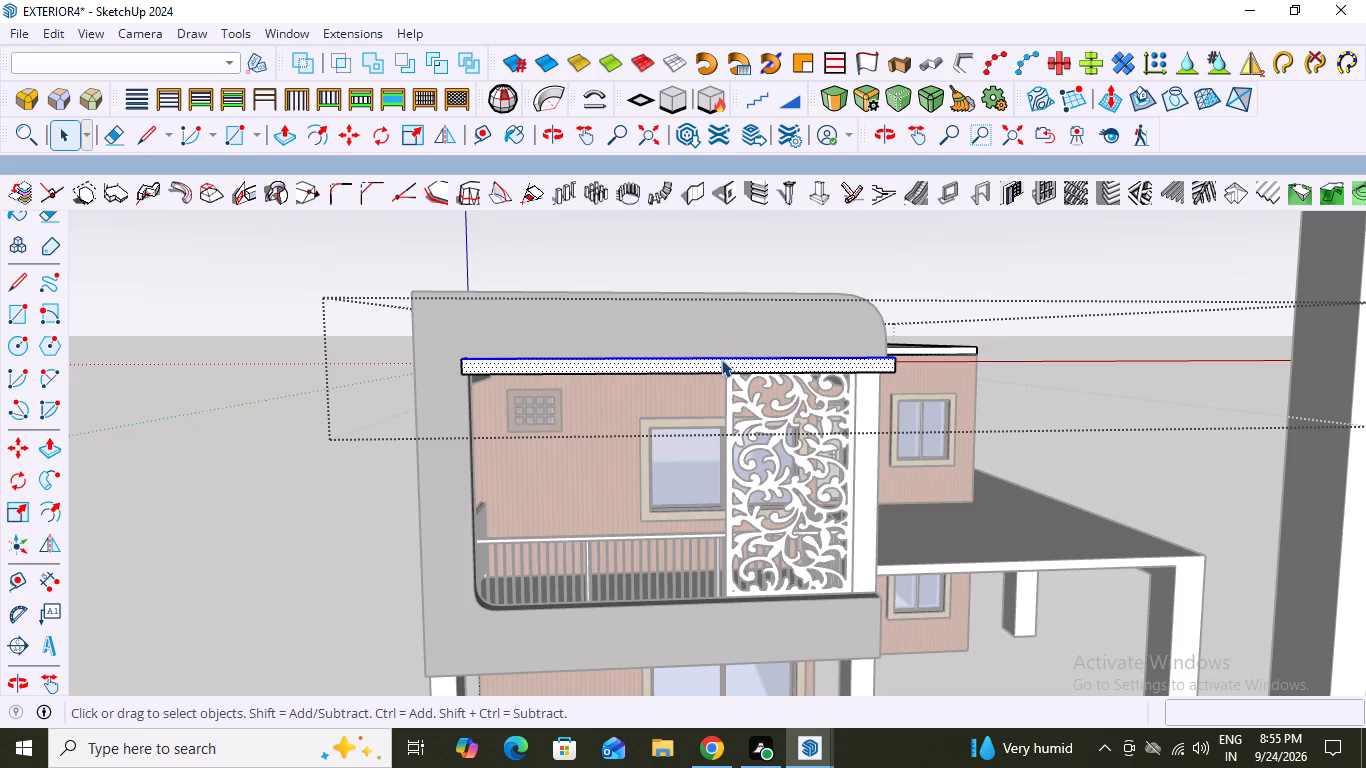
{"action": "double_click", "coordinate": [721, 364]}
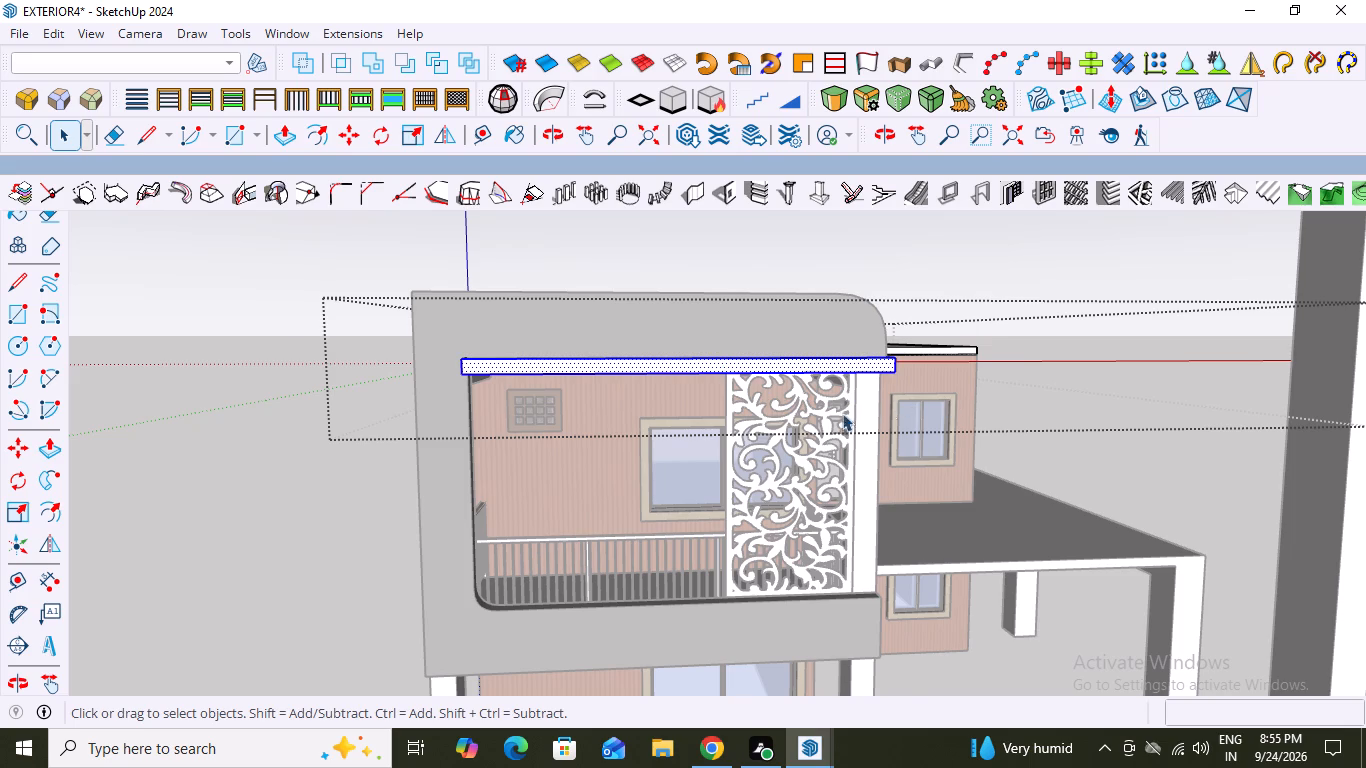
{"action": "scroll", "coordinate": [680, 438], "scroll_direction": "up", "scroll_amount": 1}
{"action": "scroll", "coordinate": [703, 413], "scroll_direction": "down", "scroll_amount": 5}
{"action": "scroll", "coordinate": [910, 331], "scroll_direction": "down", "scroll_amount": 1}
{"action": "middle_click_drag", "start_coordinate": [886, 339], "coordinate": [613, 393]}
{"action": "scroll", "coordinate": [618, 394], "scroll_direction": "up", "scroll_amount": 5}
{"action": "key", "text": "p"}
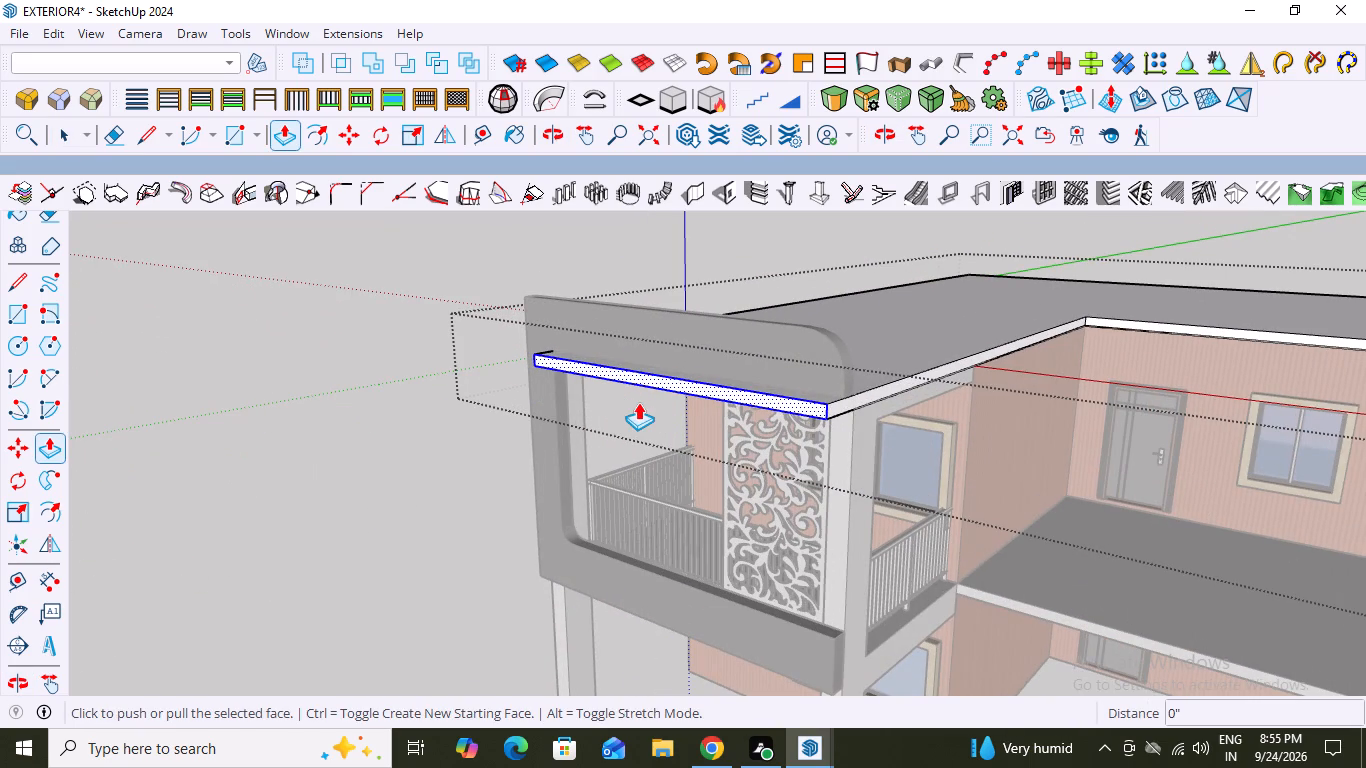
{"action": "scroll", "coordinate": [673, 413], "scroll_direction": "up", "scroll_amount": 5}
{"action": "left_click", "coordinate": [805, 351]}
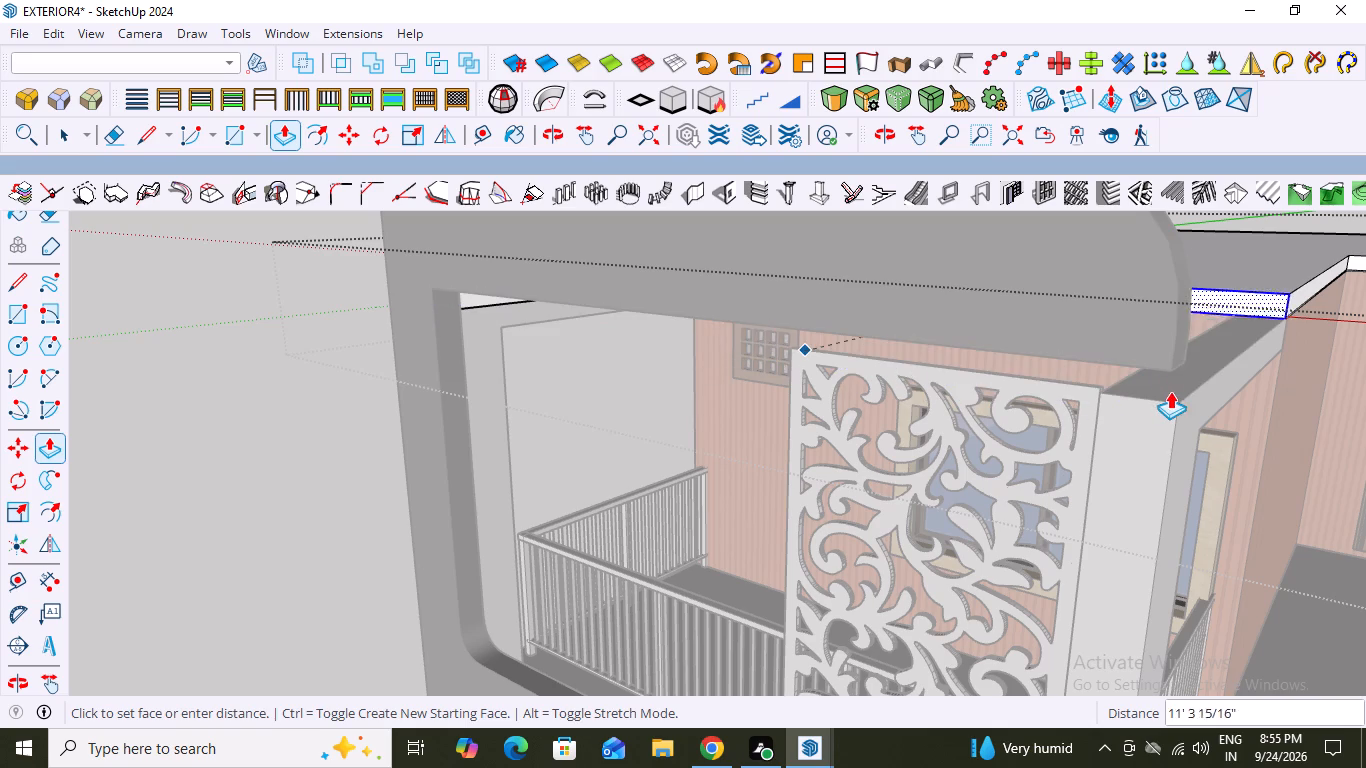
{"action": "left_click", "coordinate": [1177, 409]}
{"action": "middle_click_drag", "start_coordinate": [827, 408], "coordinate": [1061, 255]}
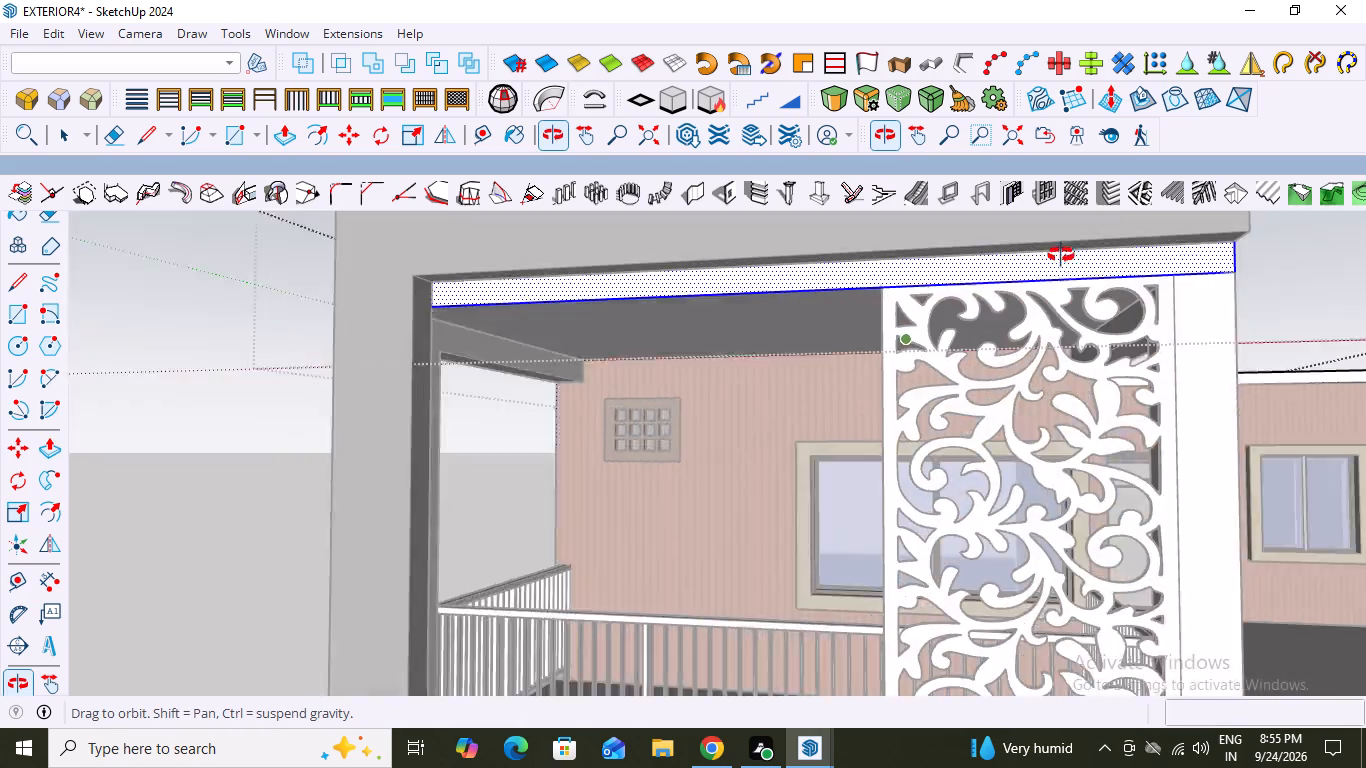
{"action": "middle_click_drag", "start_coordinate": [1061, 255], "coordinate": [1096, 320]}
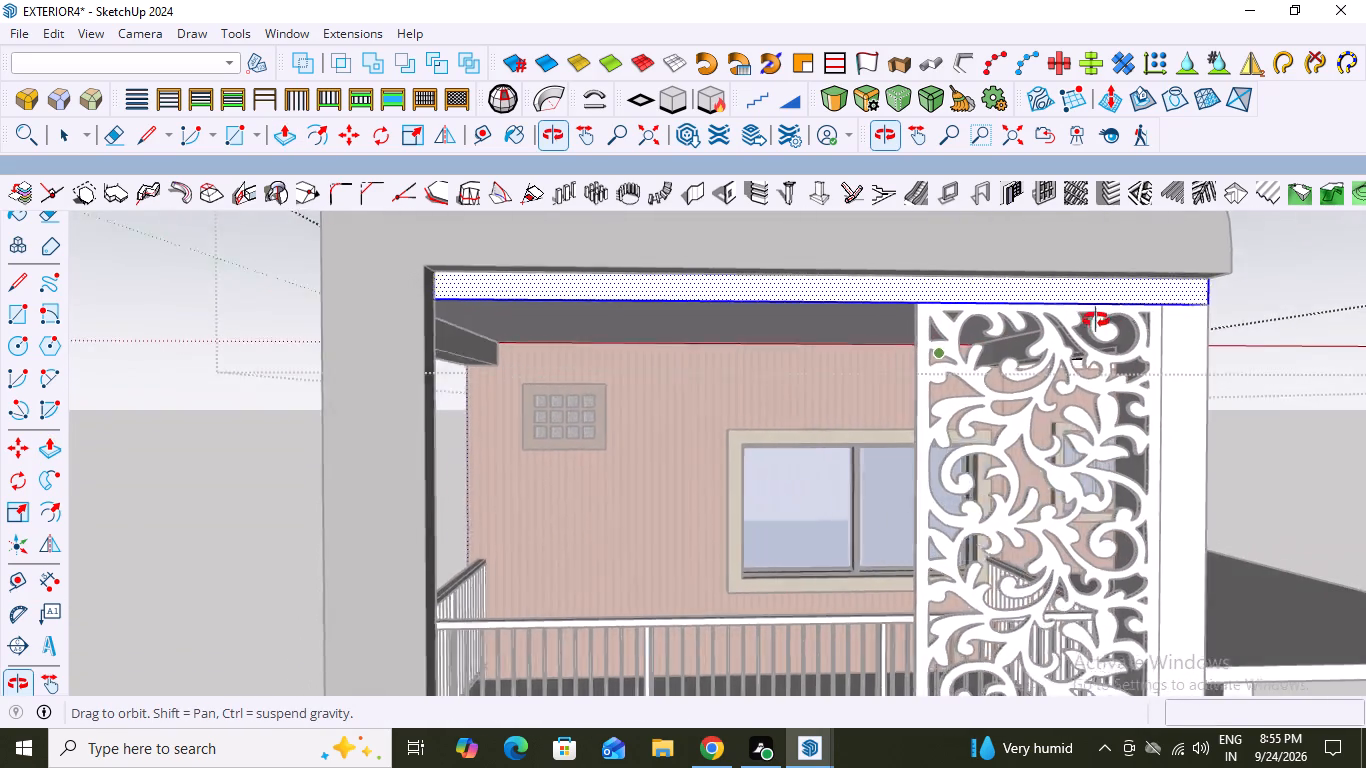
{"action": "middle_click_drag", "start_coordinate": [1096, 320], "coordinate": [1108, 316]}
{"action": "key", "text": "space"}
{"action": "left_click", "coordinate": [796, 455]}
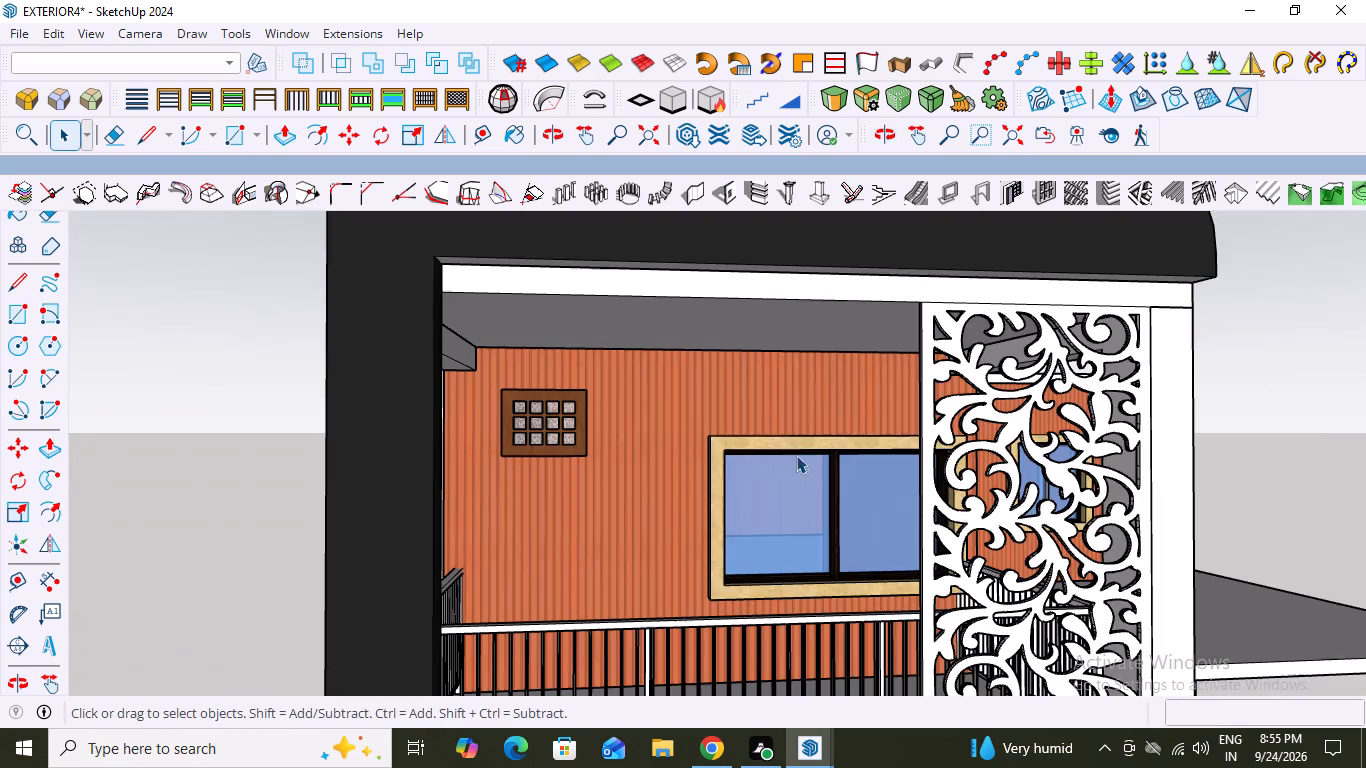
Draw a rectangle about 14' 5 3/8" by 6" over the roof slab's front edge, spanning from the frame's inner corner to the corner column.
{"action": "scroll", "coordinate": [1079, 275], "scroll_direction": "up", "scroll_amount": 4}
{"action": "scroll", "coordinate": [946, 307], "scroll_direction": "down", "scroll_amount": 5}
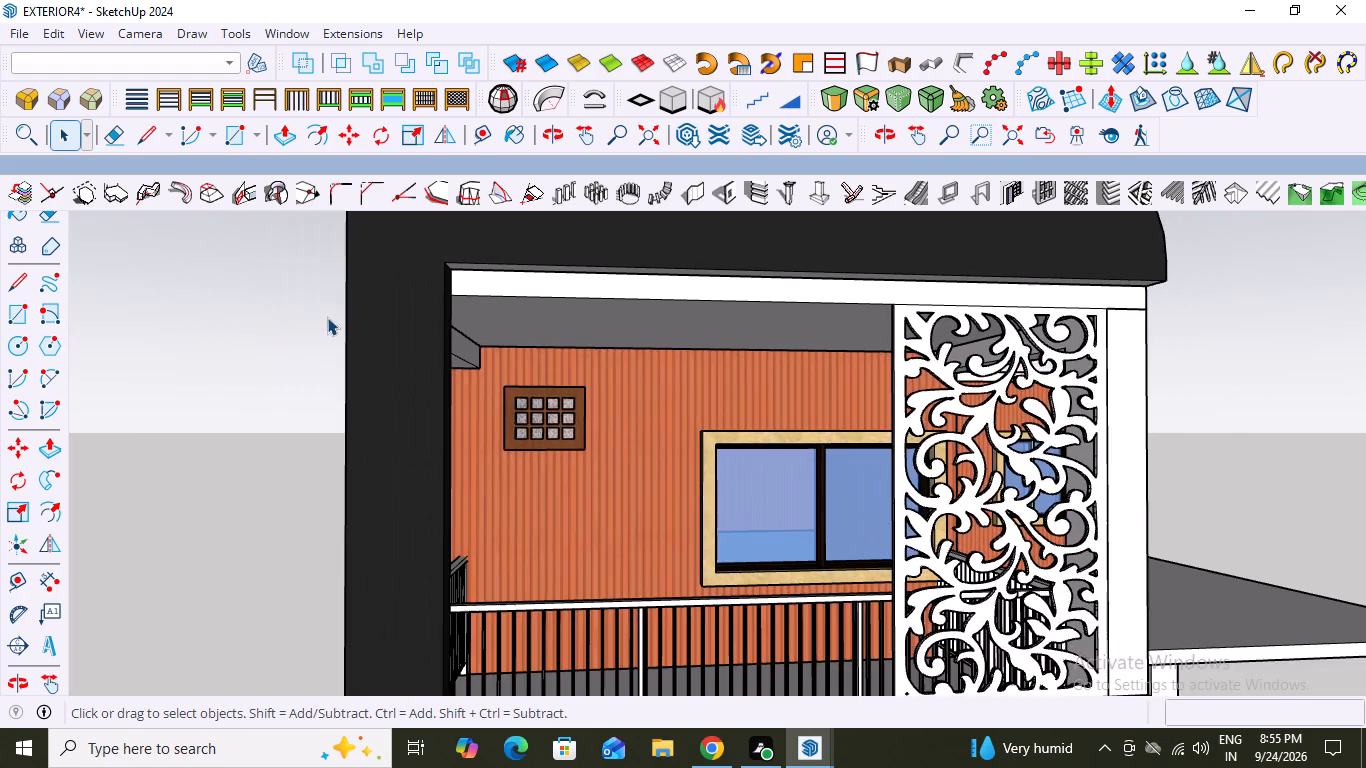
{"action": "scroll", "coordinate": [446, 244], "scroll_direction": "up", "scroll_amount": 4}
{"action": "middle_click_drag", "start_coordinate": [526, 277], "coordinate": [486, 239]}
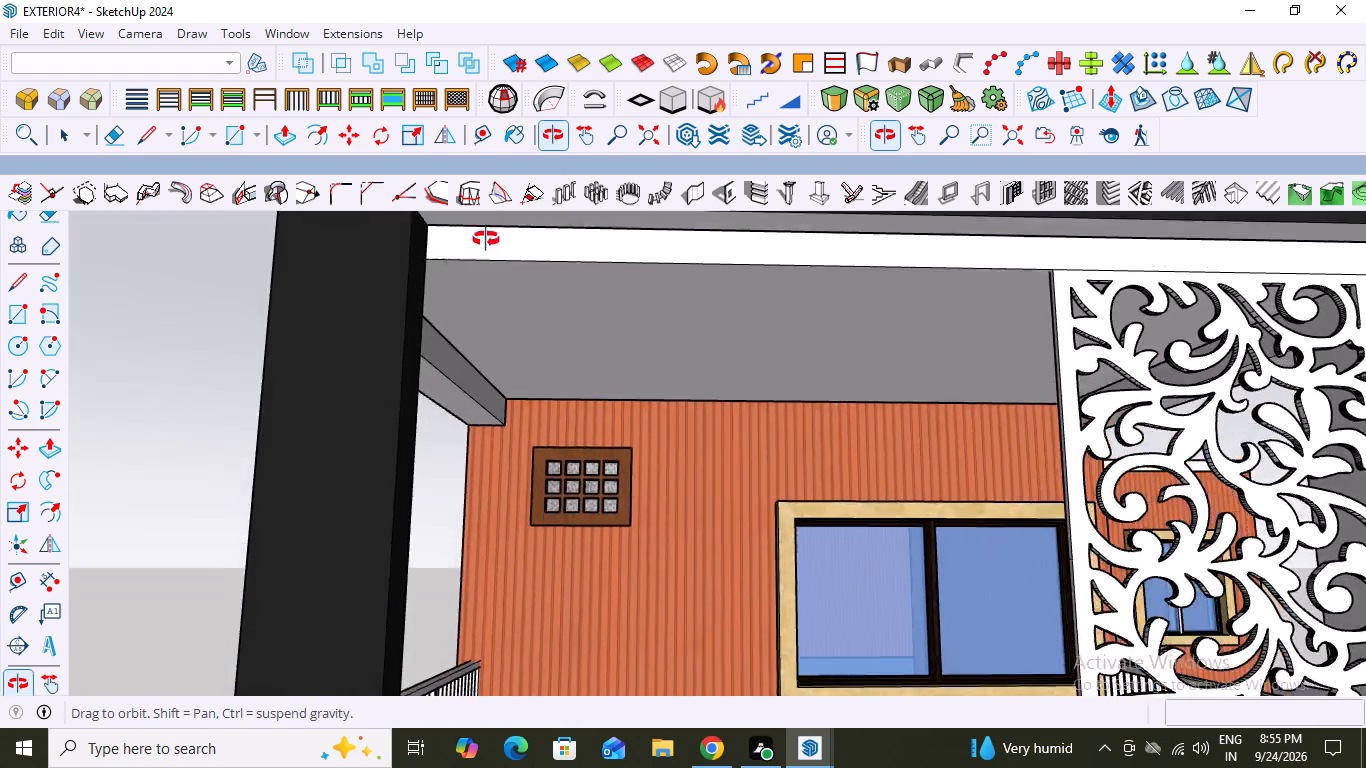
{"action": "middle_click_drag", "start_coordinate": [486, 239], "coordinate": [496, 293]}
{"action": "scroll", "coordinate": [497, 293], "scroll_direction": "up", "scroll_amount": 1}
{"action": "scroll", "coordinate": [395, 346], "scroll_direction": "down", "scroll_amount": 2}
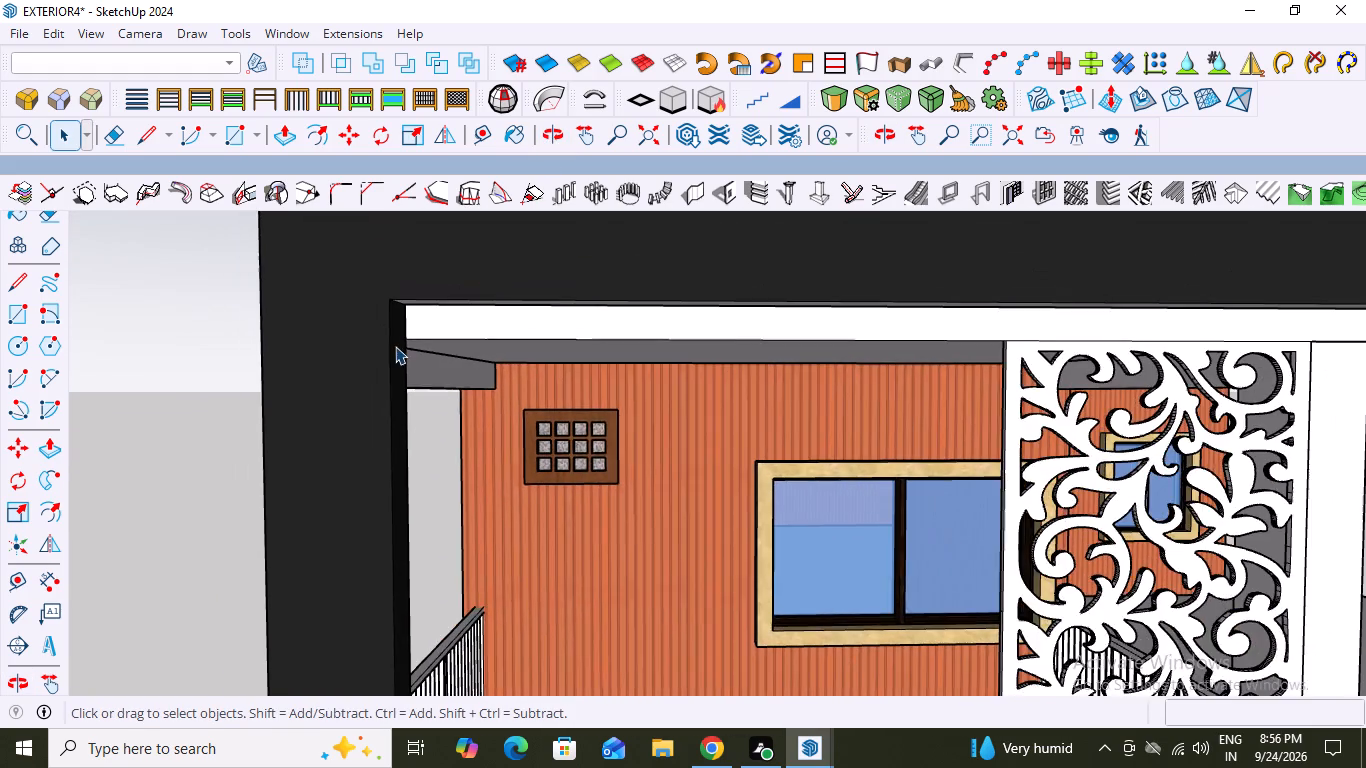
{"action": "scroll", "coordinate": [401, 349], "scroll_direction": "down", "scroll_amount": 1}
{"action": "scroll", "coordinate": [393, 360], "scroll_direction": "up", "scroll_amount": 2}
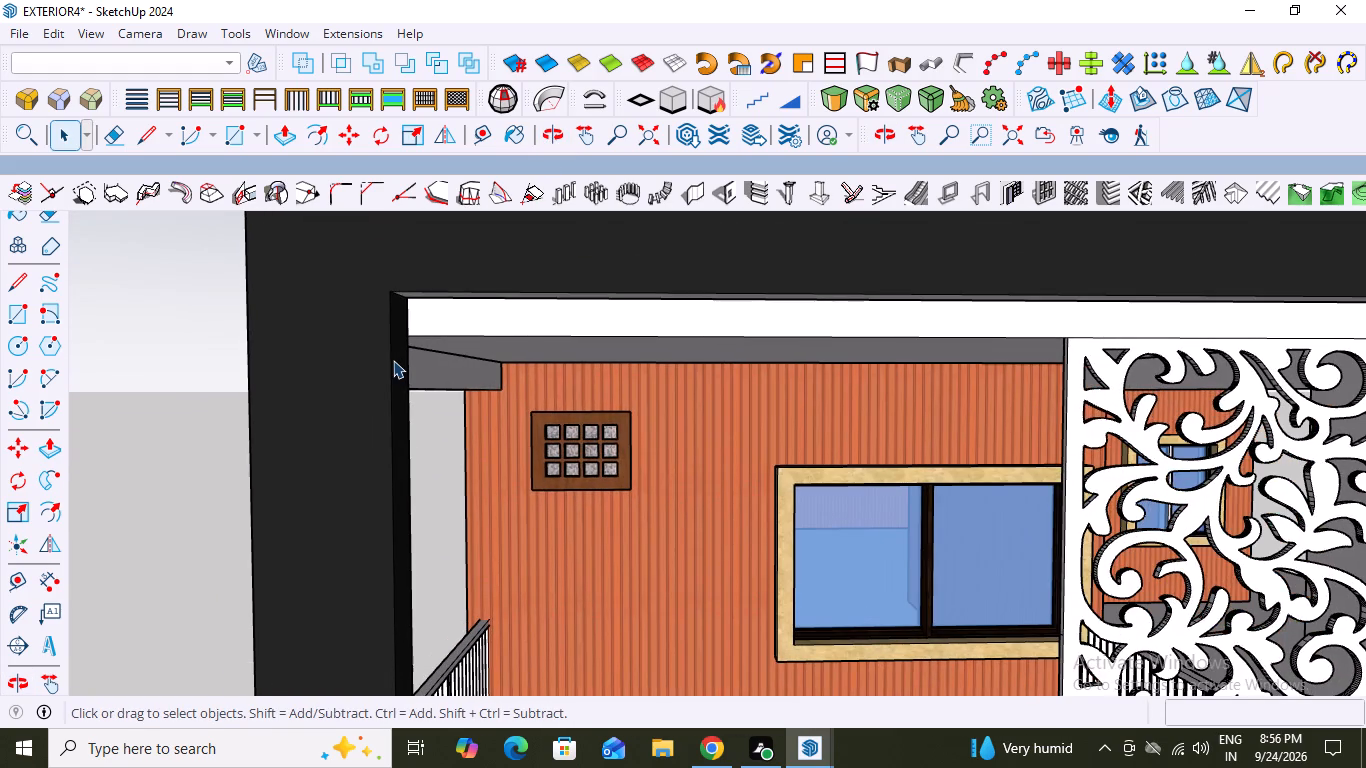
{"action": "key", "text": "r"}
{"action": "scroll", "coordinate": [394, 336], "scroll_direction": "down", "scroll_amount": 9}
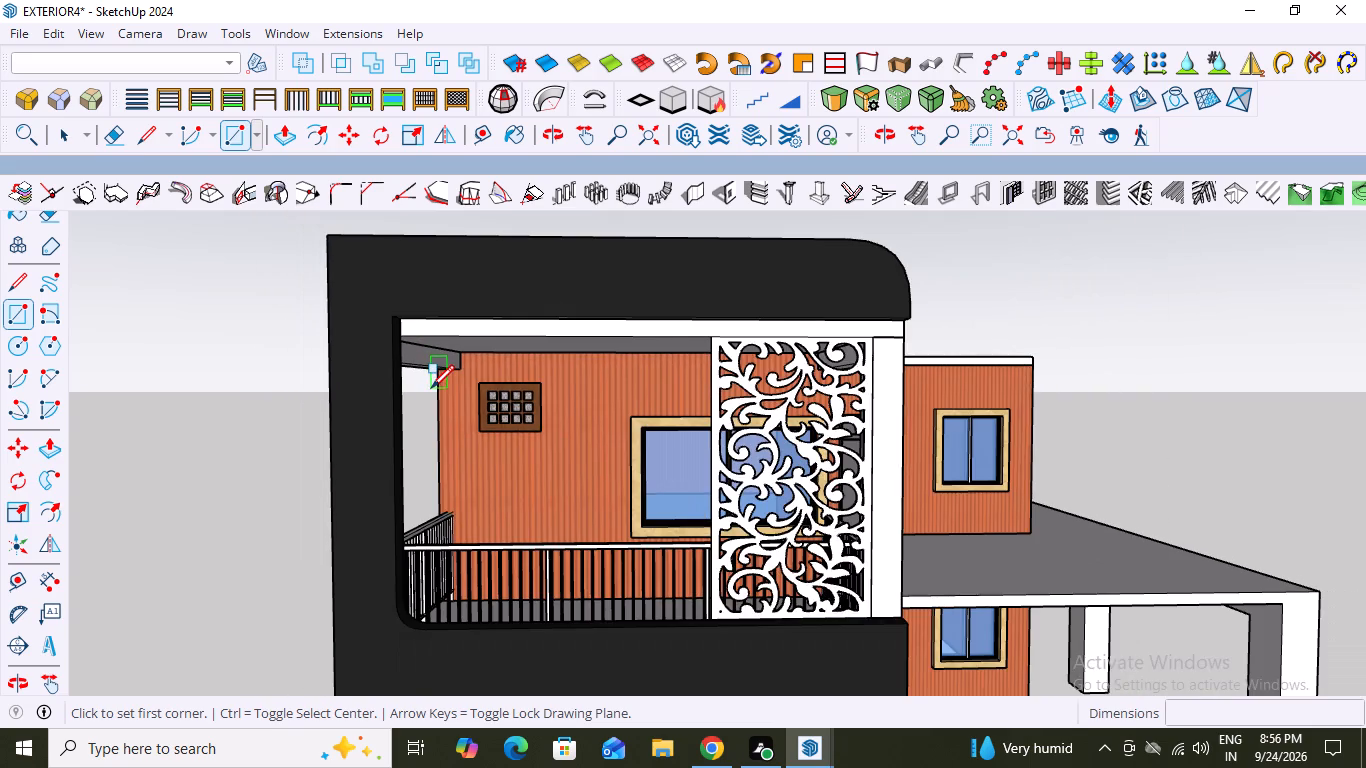
{"action": "scroll", "coordinate": [431, 388], "scroll_direction": "up", "scroll_amount": 3}
{"action": "scroll", "coordinate": [377, 272], "scroll_direction": "up", "scroll_amount": 7}
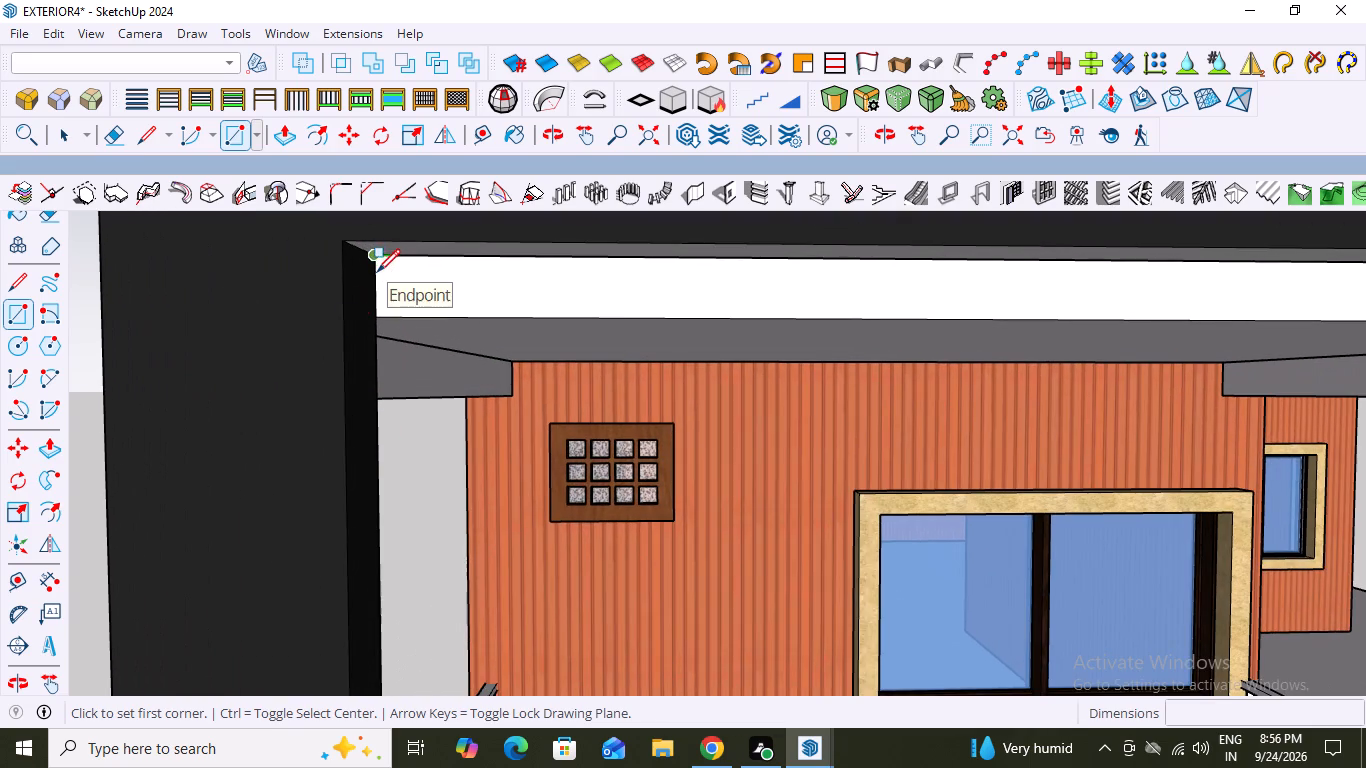
{"action": "left_click", "coordinate": [376, 255]}
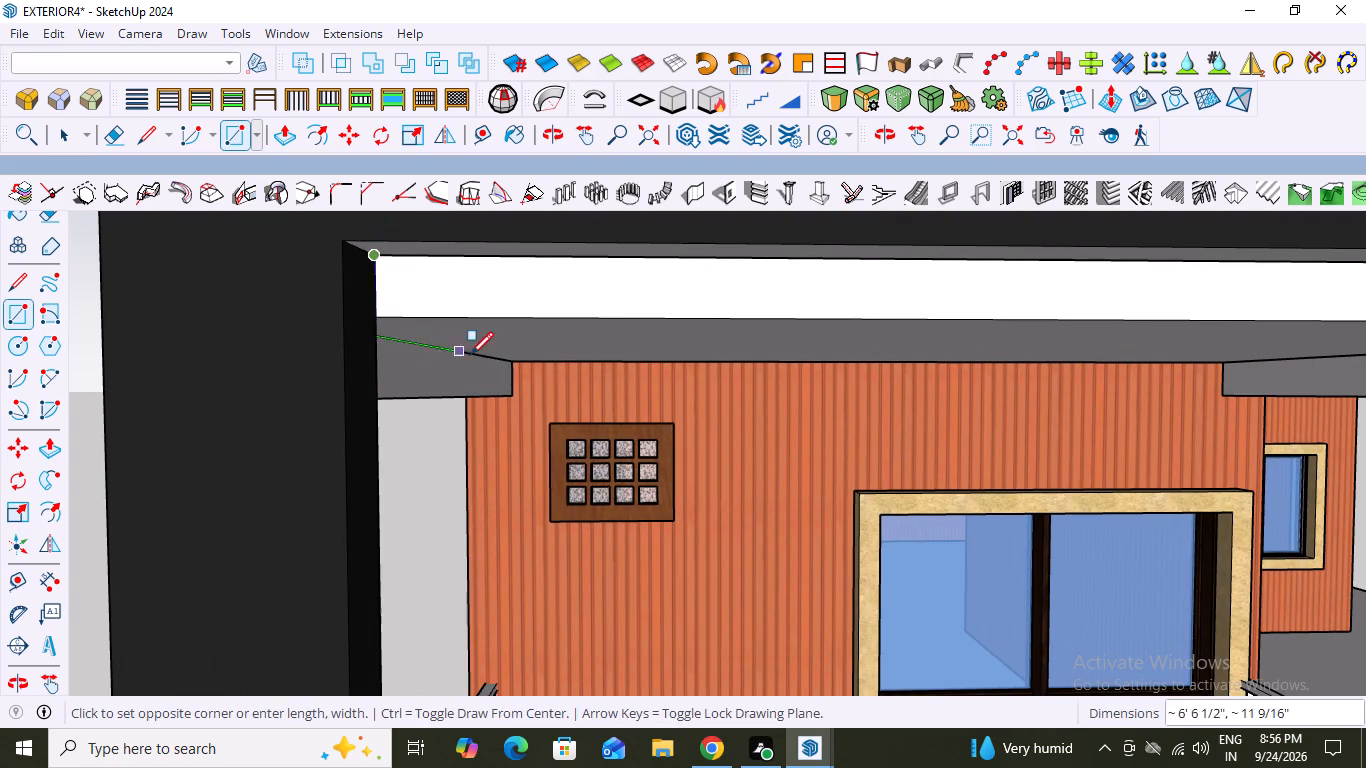
{"action": "scroll", "coordinate": [470, 354], "scroll_direction": "down", "scroll_amount": 9}
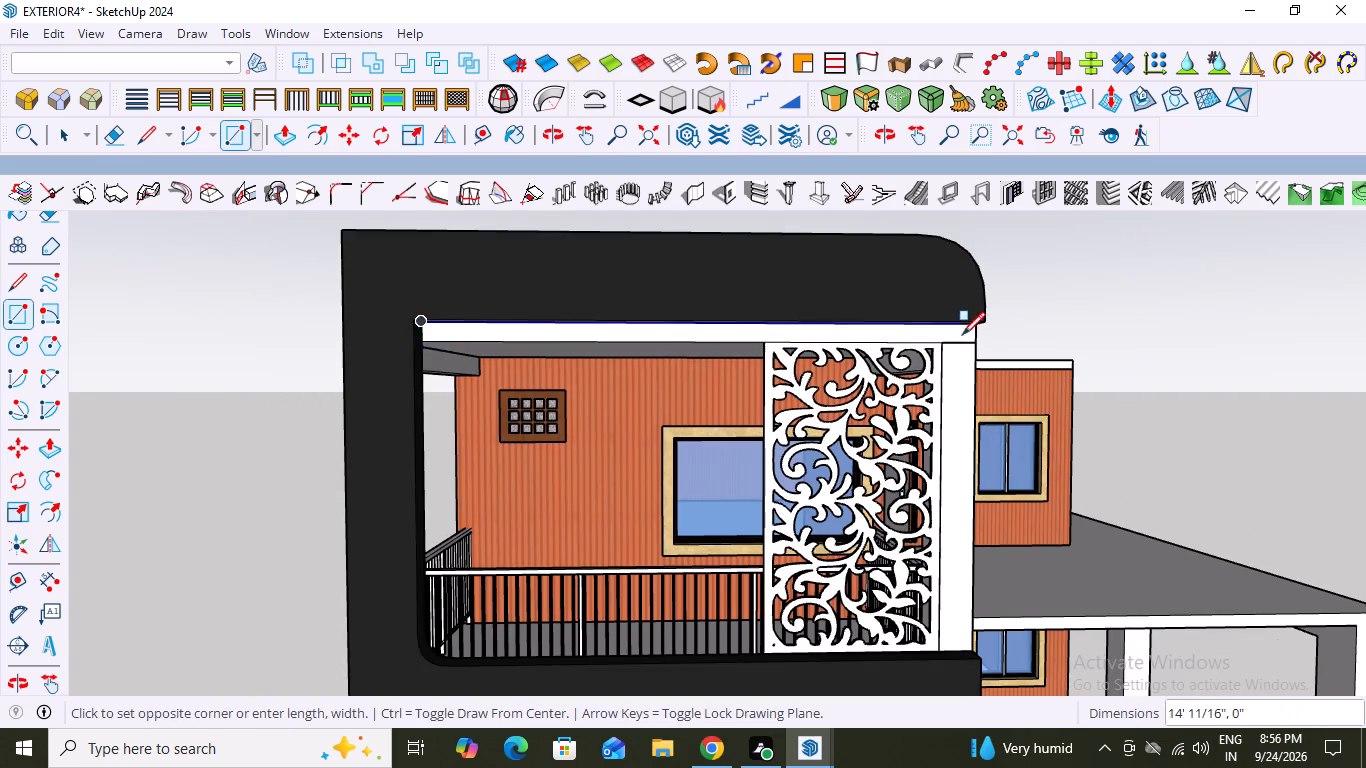
{"action": "scroll", "coordinate": [962, 335], "scroll_direction": "up", "scroll_amount": 10}
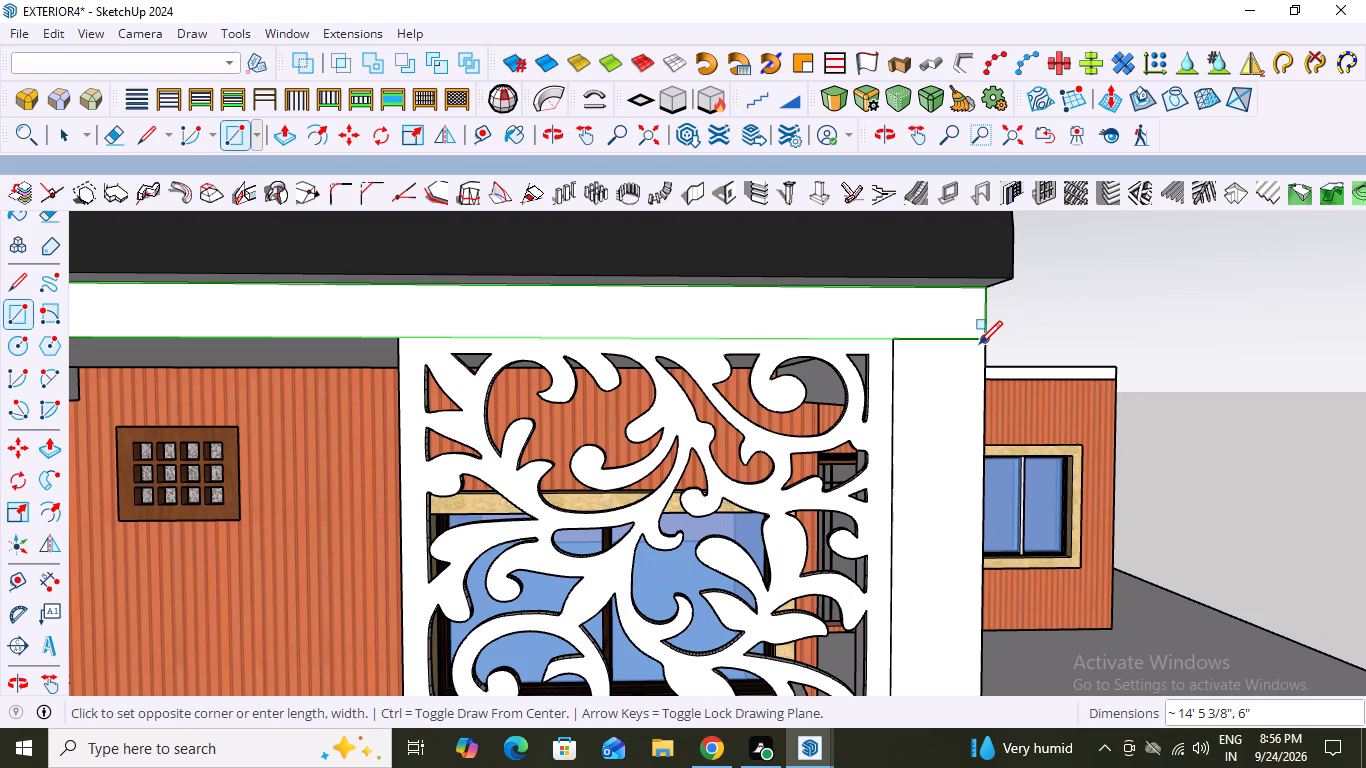
{"action": "left_click", "coordinate": [983, 339]}
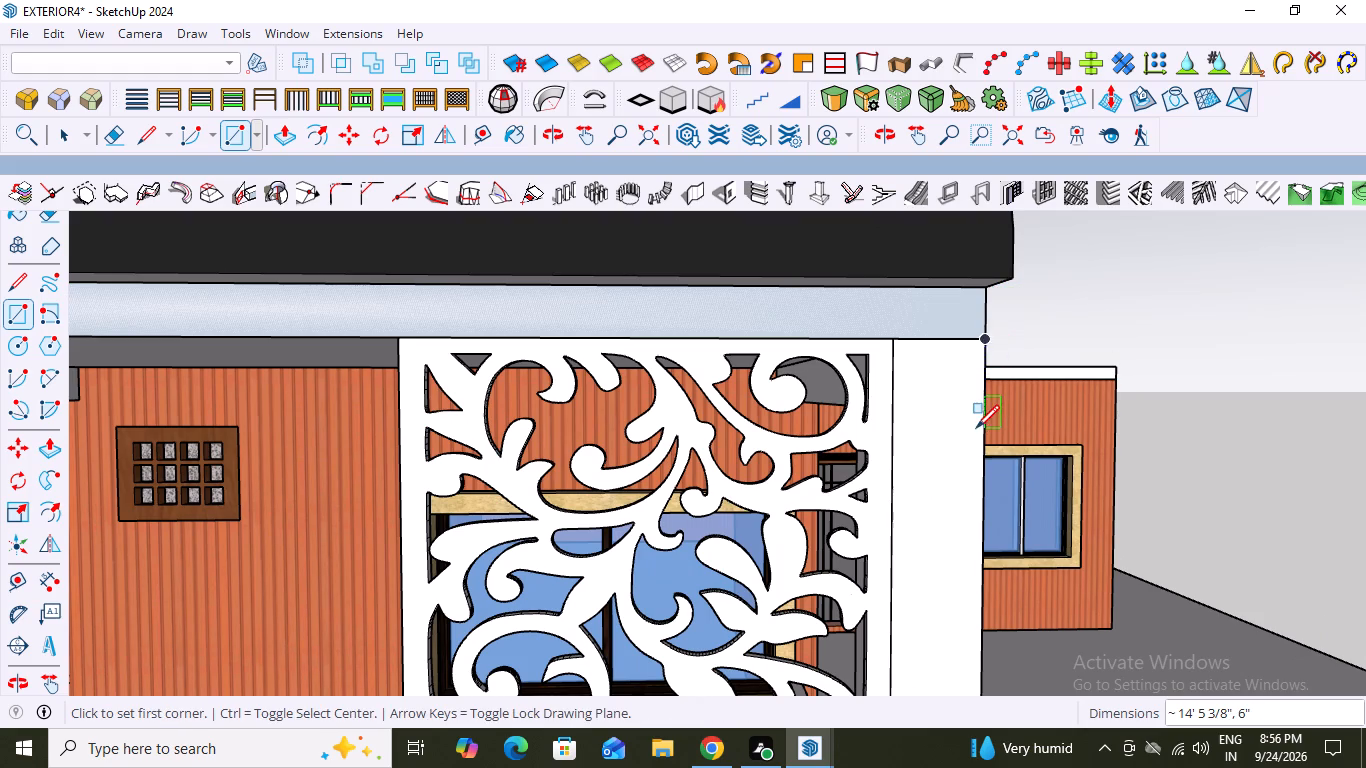
Make the new rectangle above the balcony, with its edges, into a group.
{"action": "key", "text": "space"}
{"action": "double_click", "coordinate": [771, 312]}
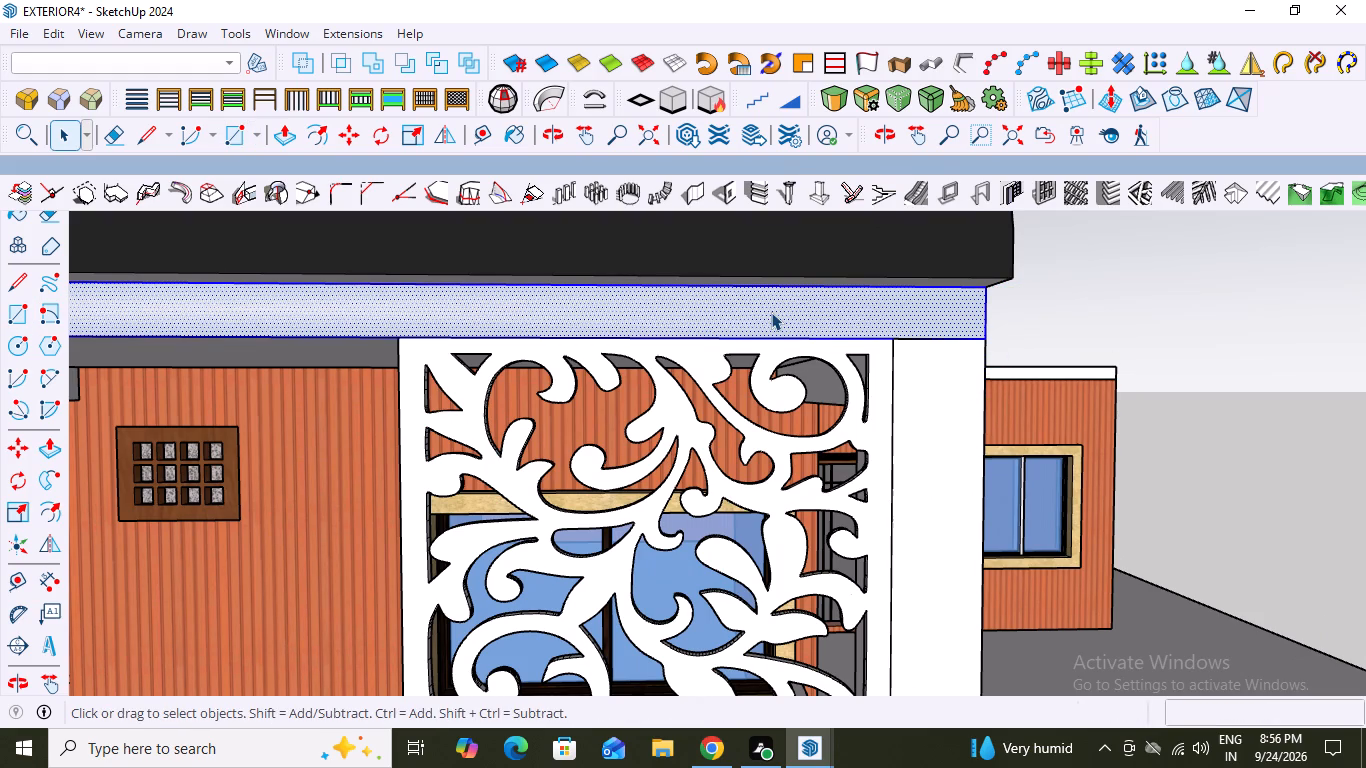
{"action": "right_click", "coordinate": [771, 312]}
{"action": "left_click", "coordinate": [807, 182]}
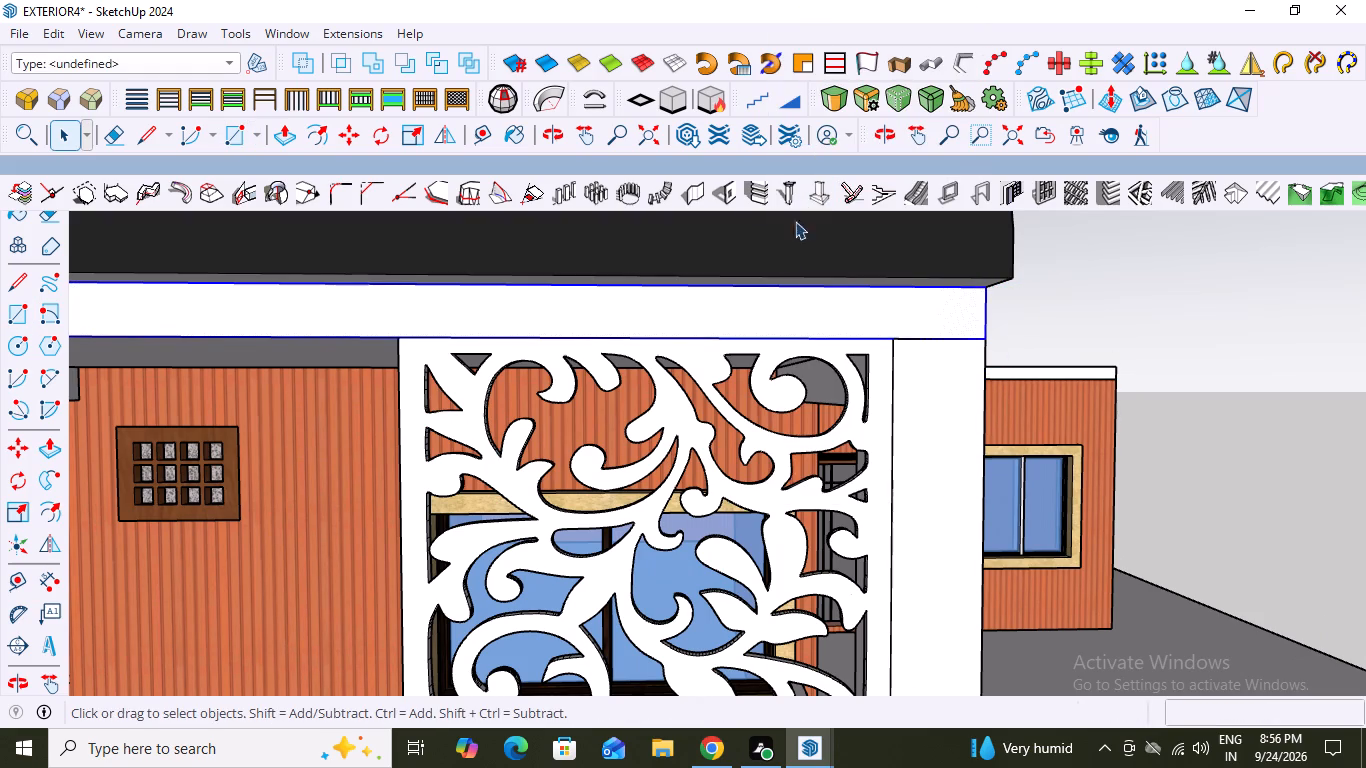
Pull the front face of the roof slab strip above the balcony outward about 1' 1", past the dark frame.
{"action": "double_click", "coordinate": [762, 320]}
{"action": "double_click", "coordinate": [762, 320]}
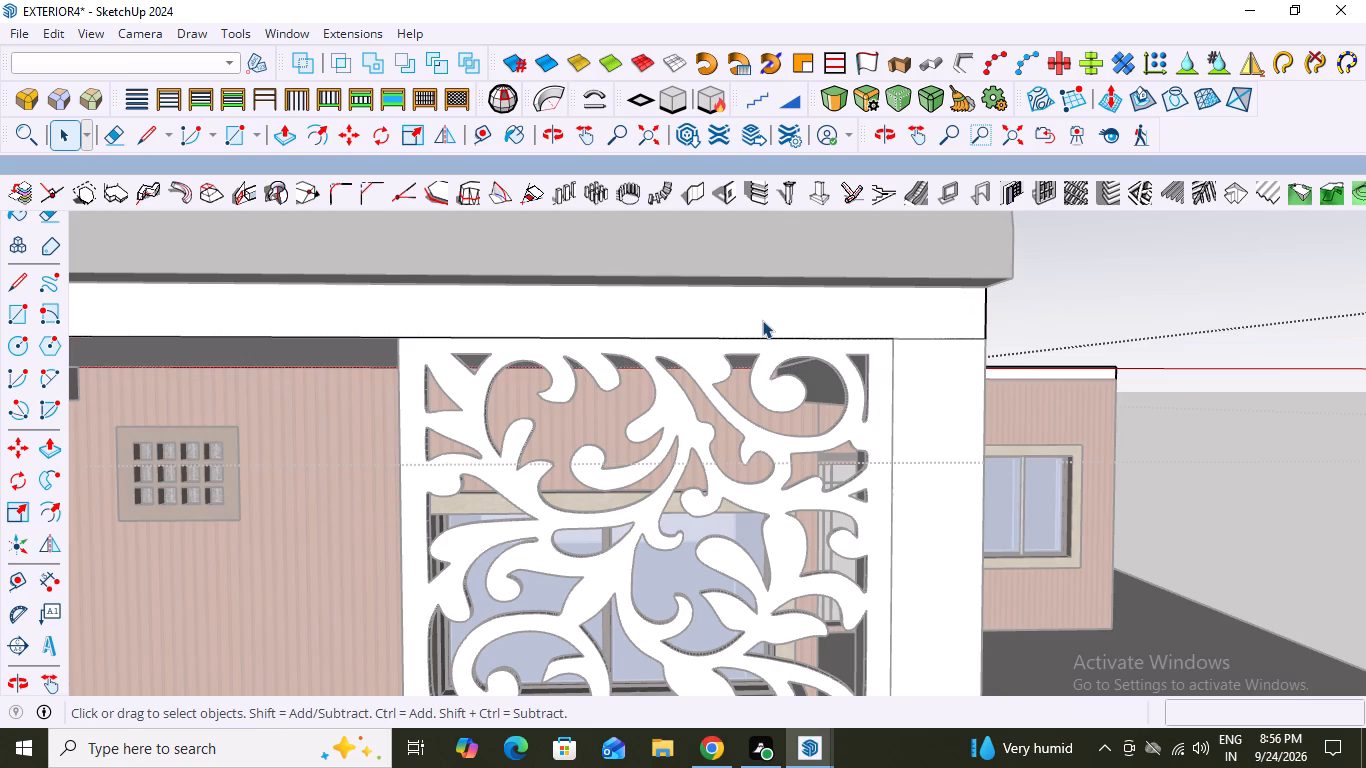
{"action": "left_click", "coordinate": [762, 314]}
{"action": "key", "text": "p"}
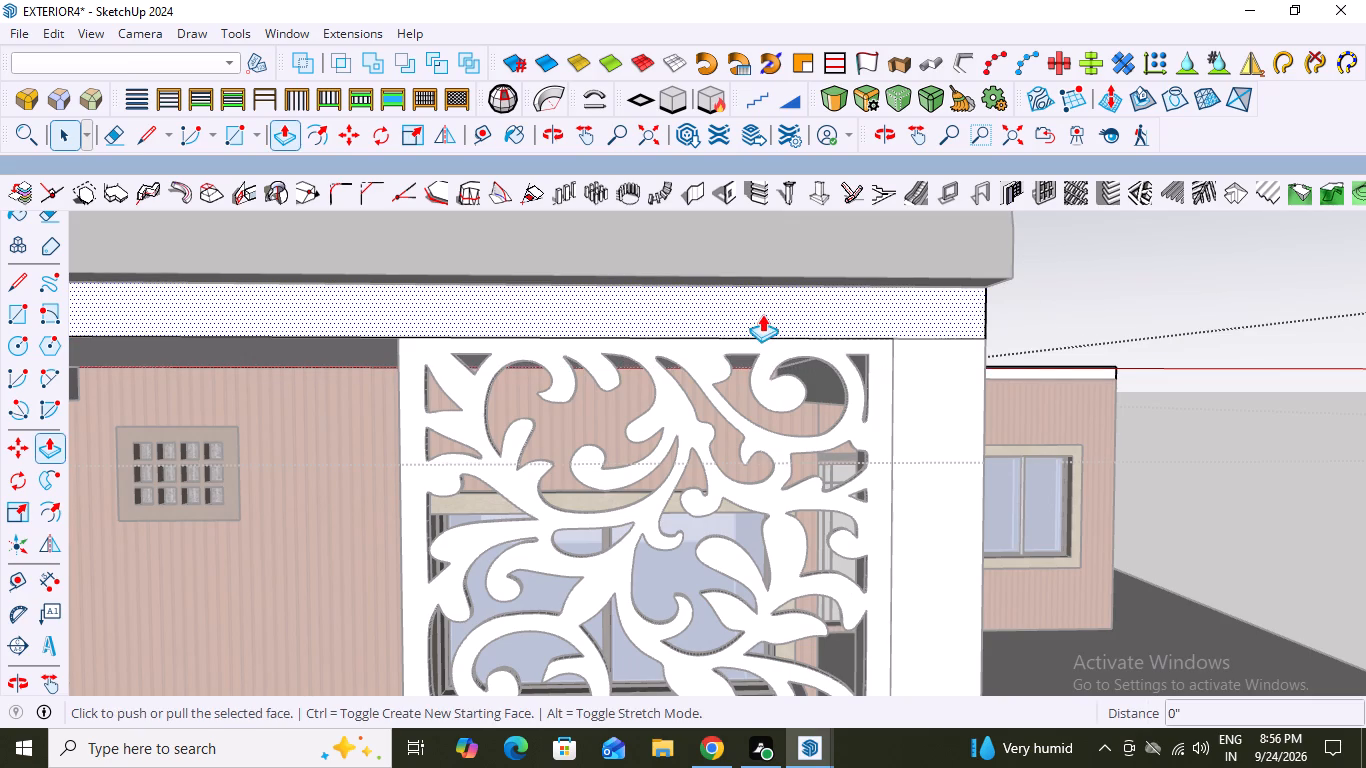
{"action": "left_click", "coordinate": [769, 301]}
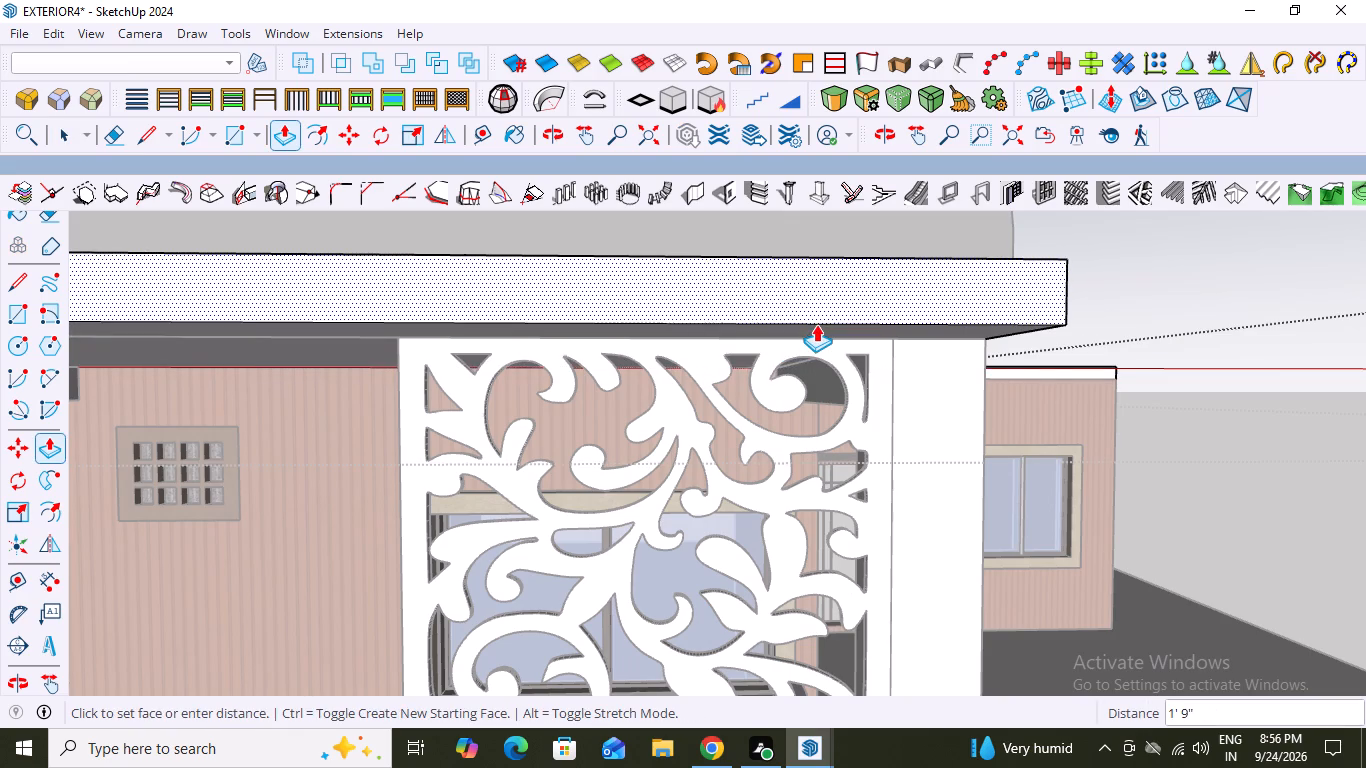
{"action": "middle_click_drag", "start_coordinate": [817, 325], "coordinate": [506, 447]}
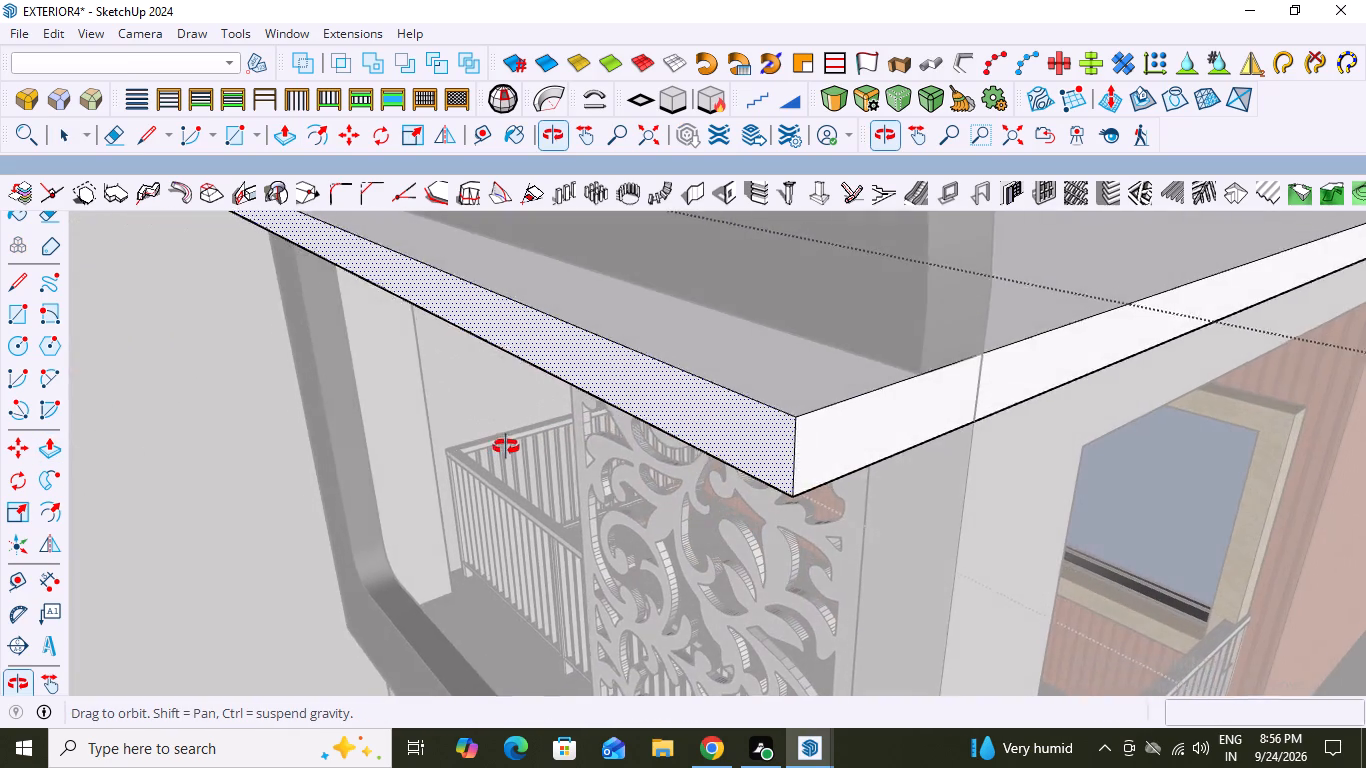
{"action": "middle_click_drag", "start_coordinate": [506, 447], "coordinate": [518, 440]}
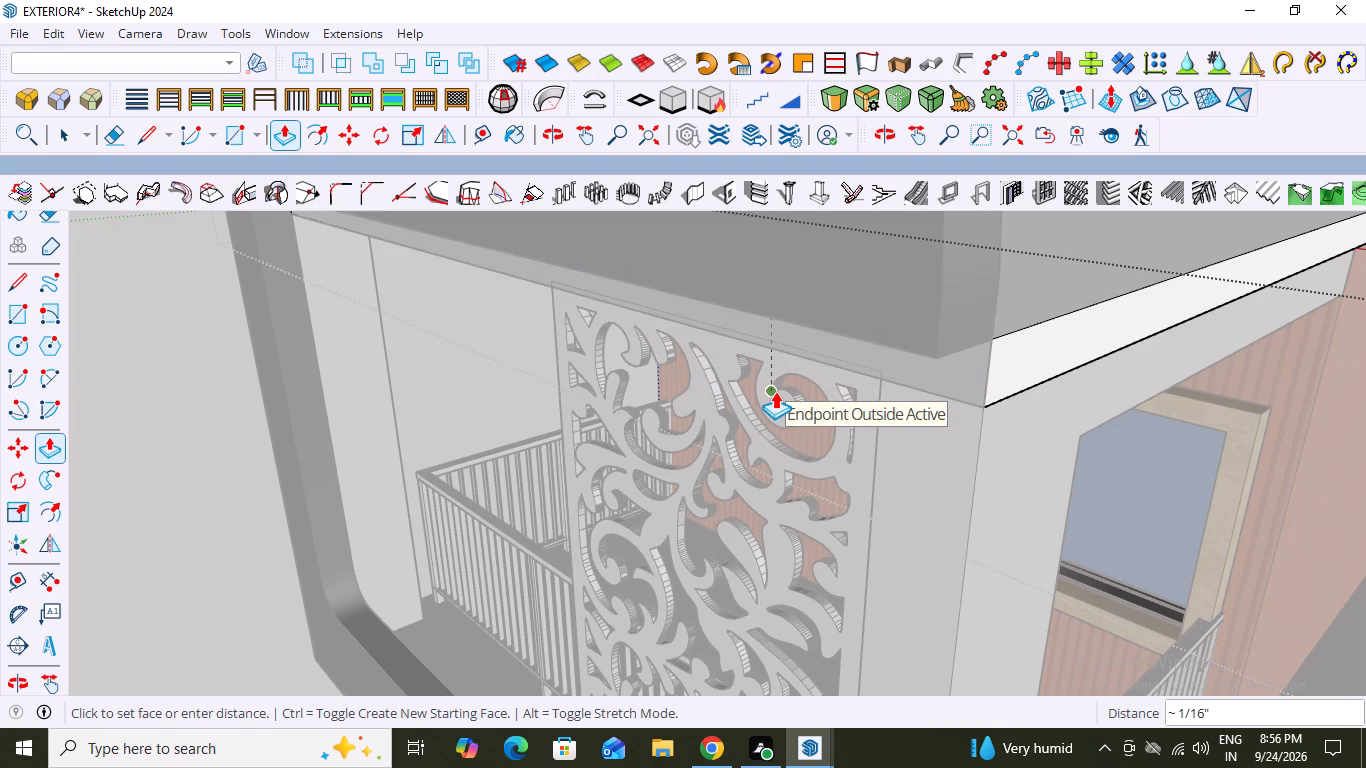
{"action": "scroll", "coordinate": [775, 391], "scroll_direction": "down", "scroll_amount": 3}
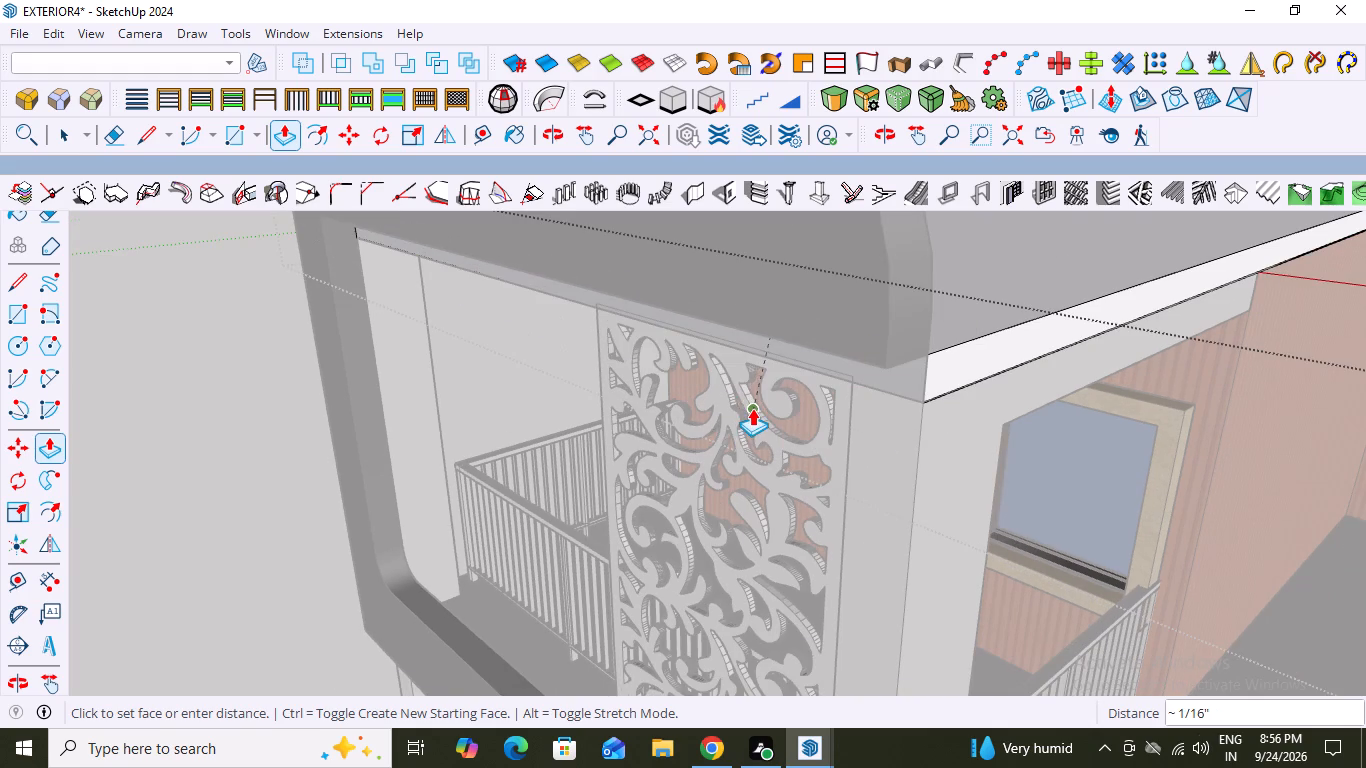
{"action": "middle_click_drag", "start_coordinate": [726, 429], "coordinate": [760, 436]}
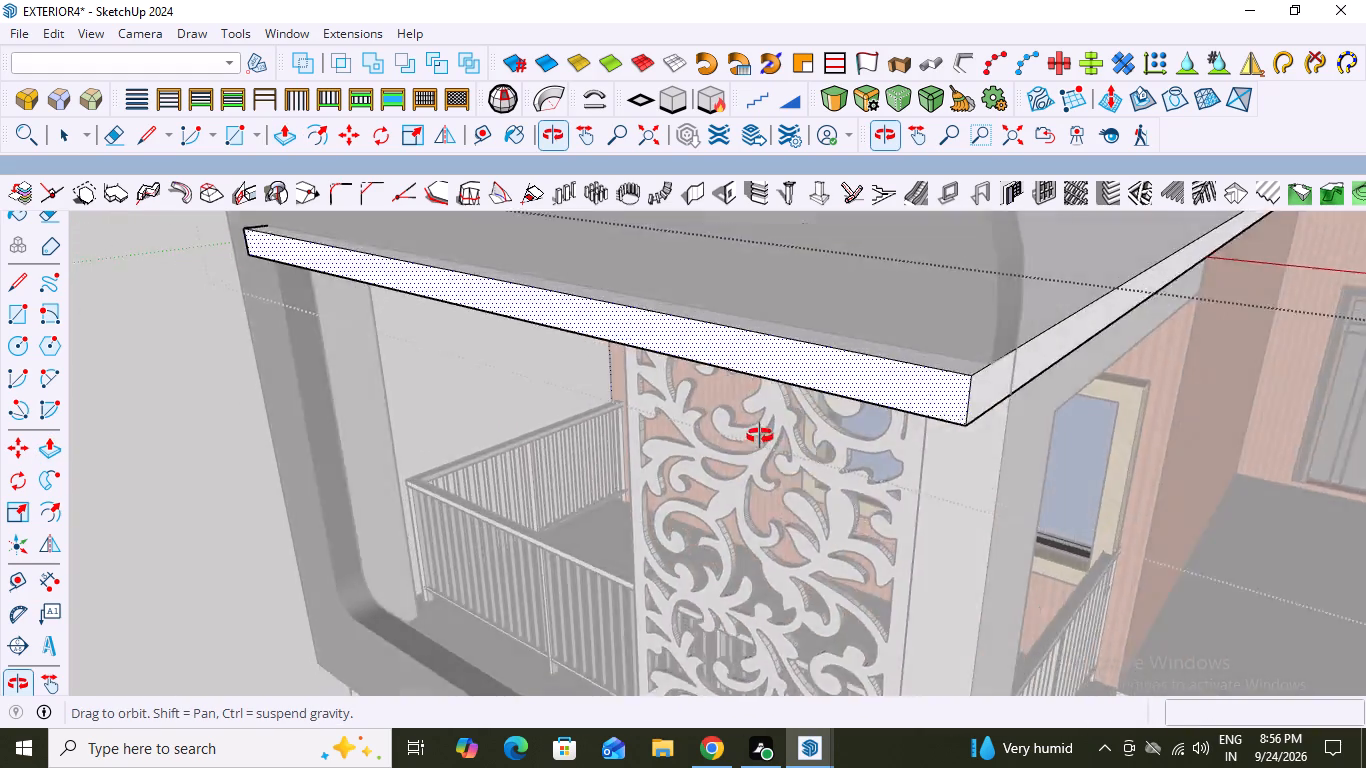
{"action": "middle_click_drag", "start_coordinate": [760, 436], "coordinate": [609, 444]}
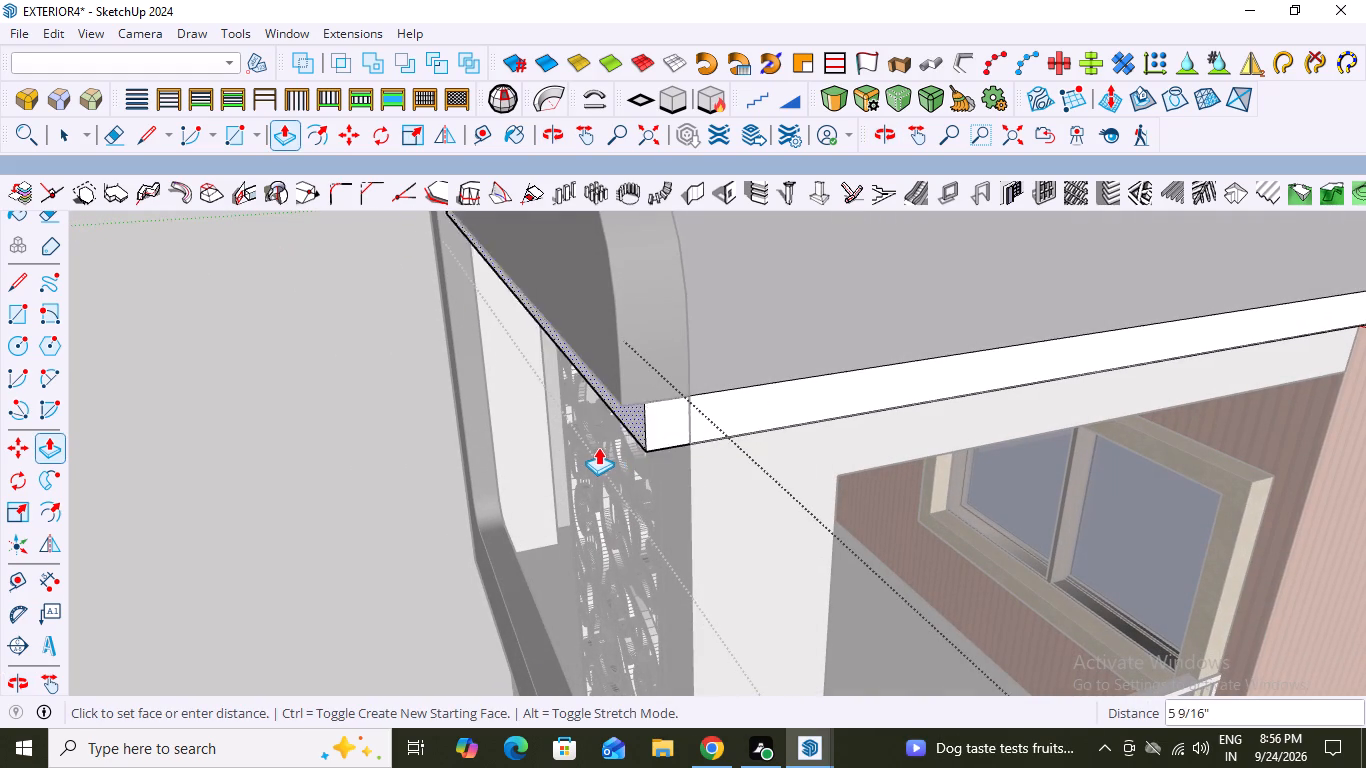
{"action": "scroll", "coordinate": [587, 452], "scroll_direction": "up", "scroll_amount": 4}
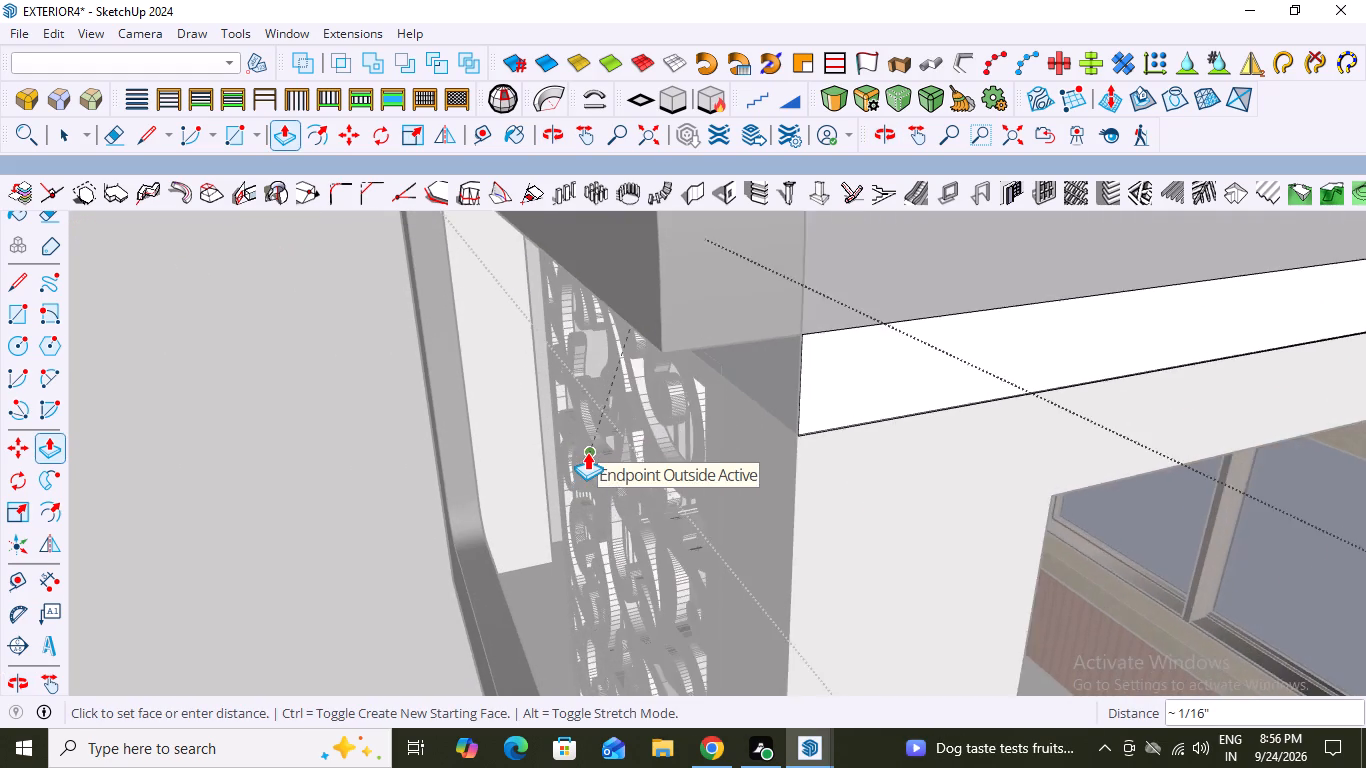
{"action": "scroll", "coordinate": [587, 452], "scroll_direction": "up", "scroll_amount": 2}
{"action": "scroll", "coordinate": [763, 492], "scroll_direction": "down", "scroll_amount": 3}
{"action": "middle_click_drag", "start_coordinate": [740, 499], "coordinate": [618, 514]}
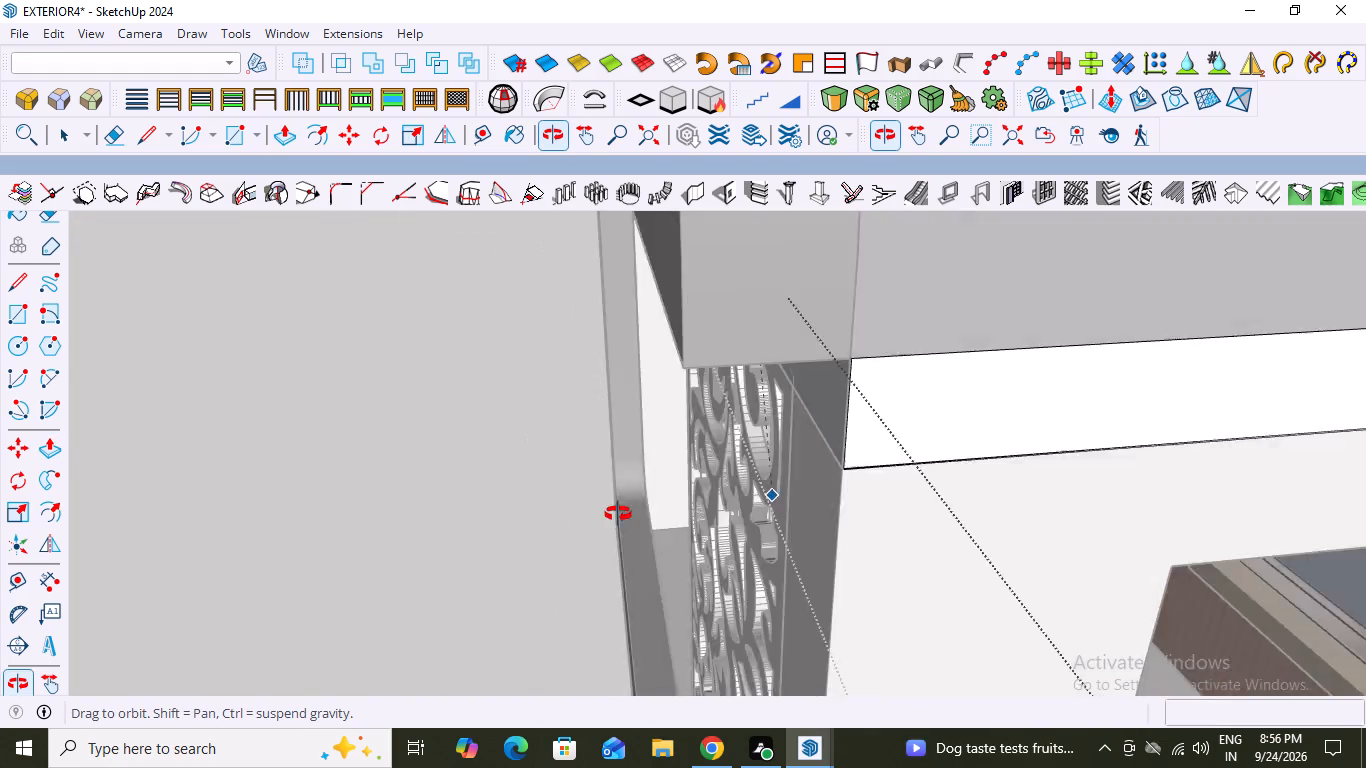
{"action": "middle_click_drag", "start_coordinate": [618, 514], "coordinate": [637, 488]}
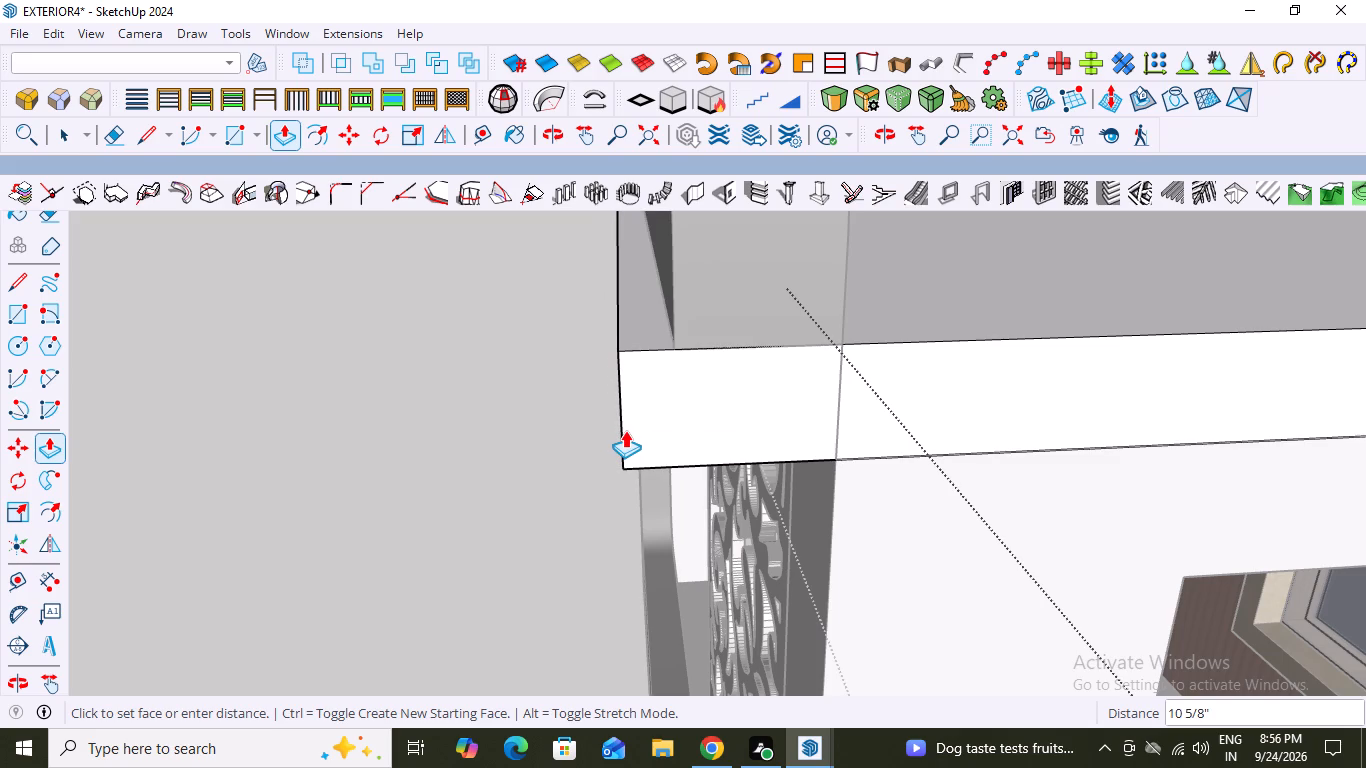
{"action": "middle_click_drag", "start_coordinate": [625, 430], "coordinate": [1075, 396]}
{"action": "scroll", "coordinate": [1079, 398], "scroll_direction": "down", "scroll_amount": 3}
{"action": "middle_click_drag", "start_coordinate": [1075, 396], "coordinate": [1075, 395]}
{"action": "scroll", "coordinate": [1075, 367], "scroll_direction": "down", "scroll_amount": 2}
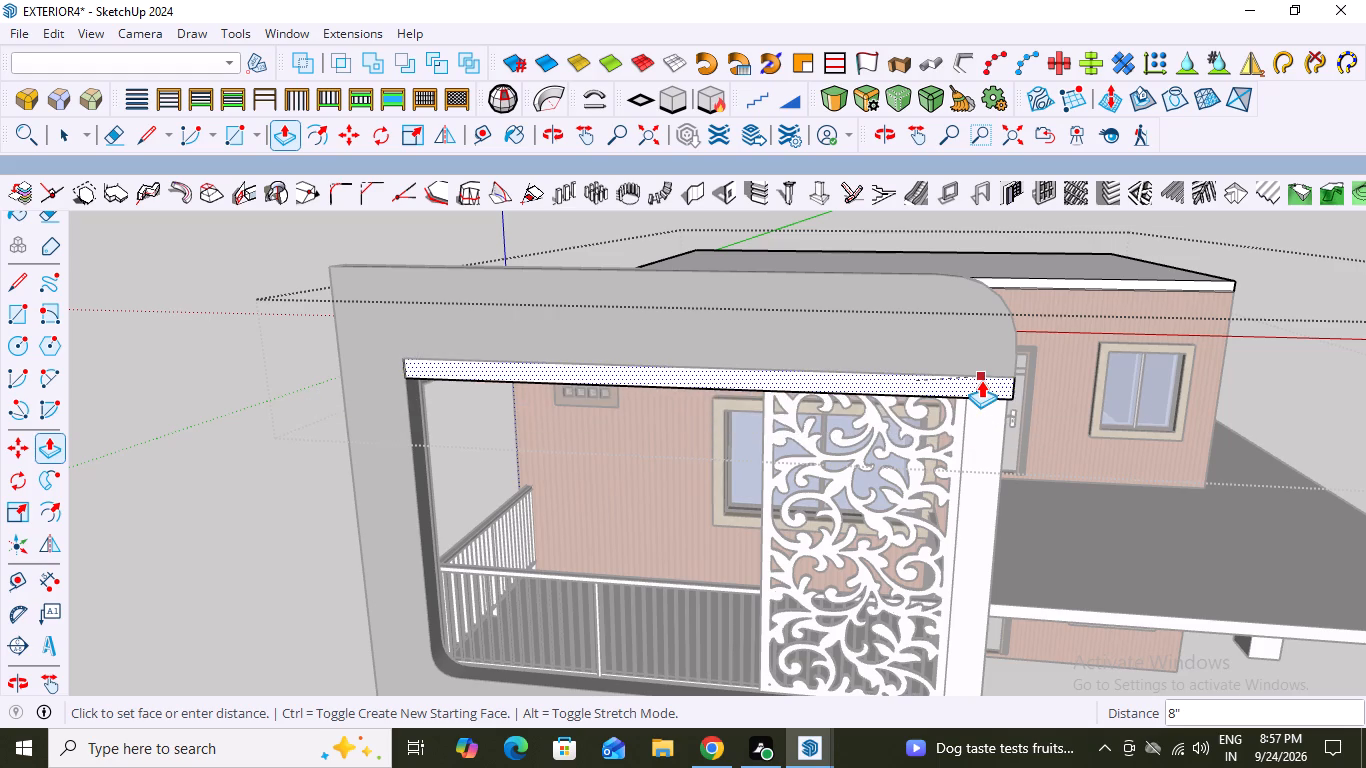
{"action": "middle_click_drag", "start_coordinate": [982, 381], "coordinate": [575, 467]}
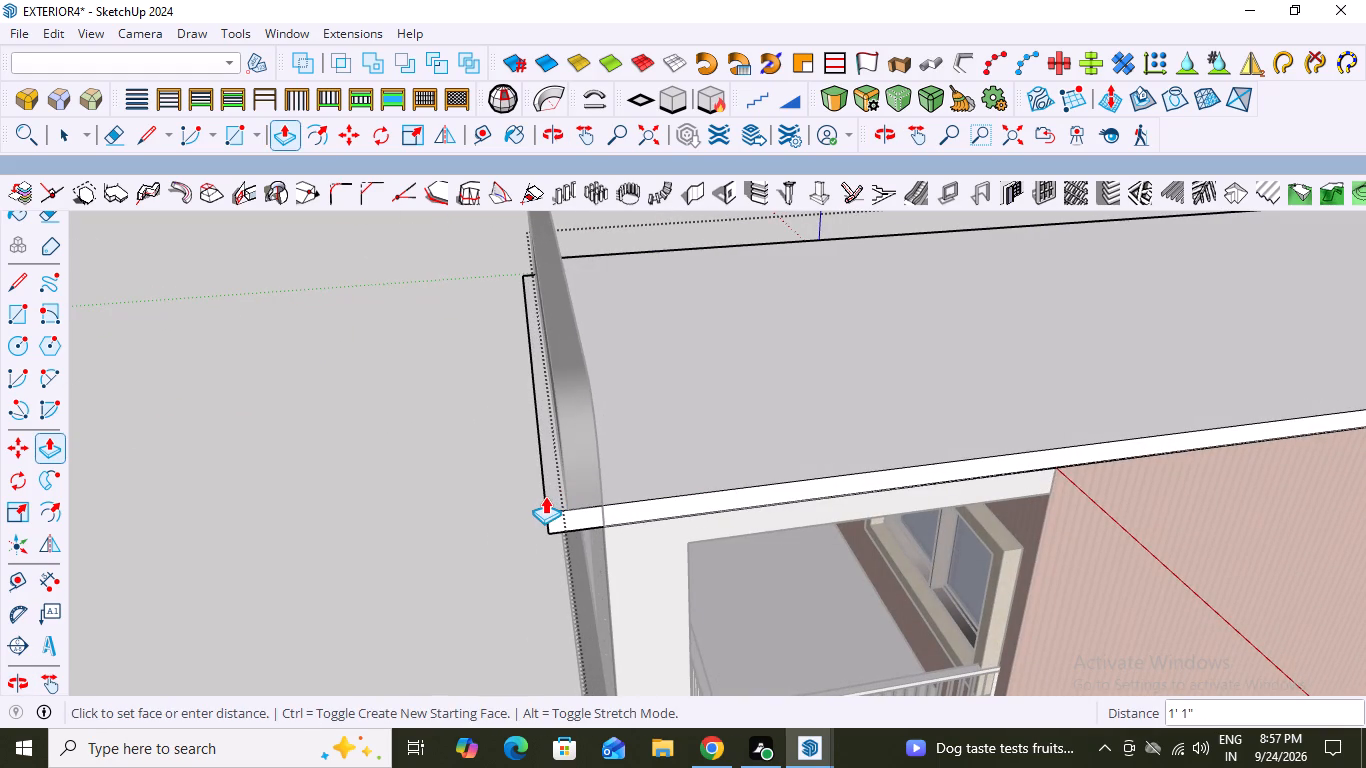
{"action": "left_click", "coordinate": [545, 496]}
{"action": "key", "text": "space"}
{"action": "left_click", "coordinate": [452, 574]}
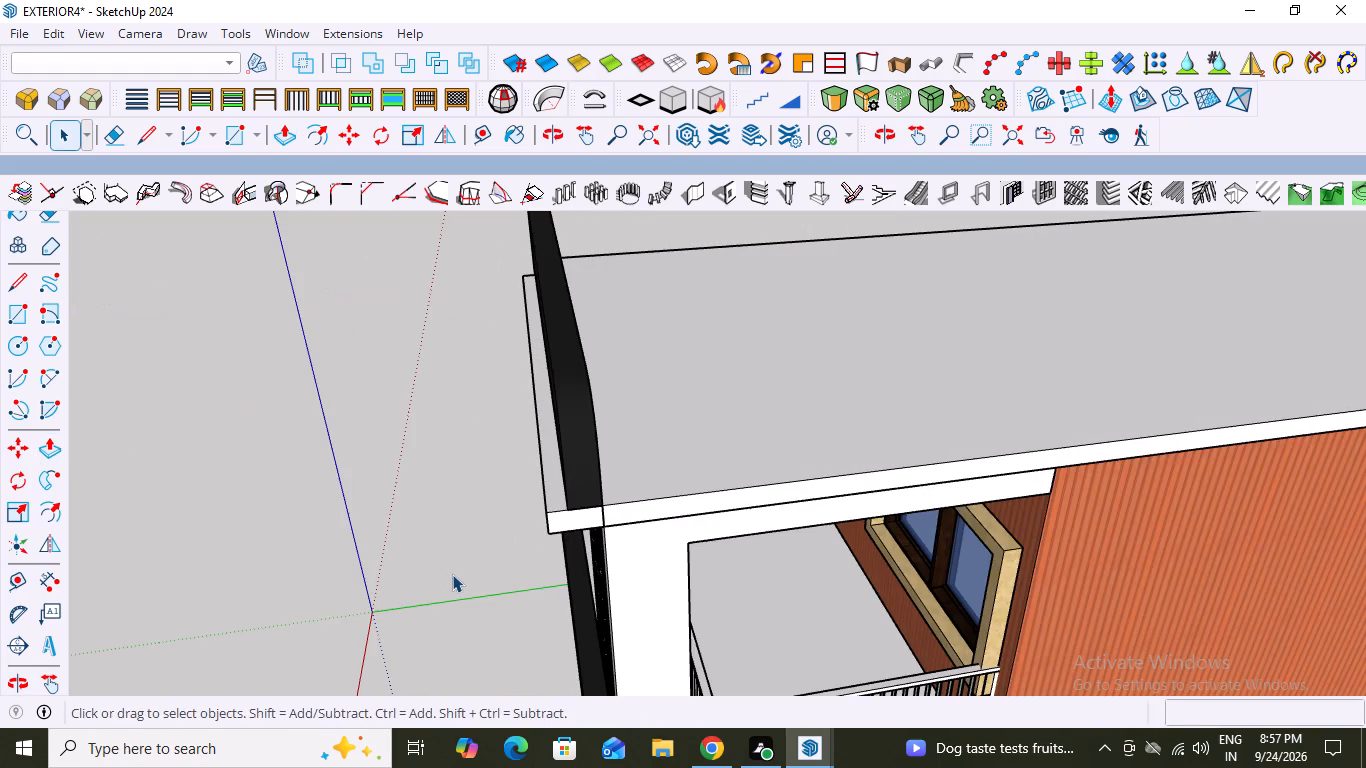
Examine the projecting strip from the front, the column side, above and below against the dark balcony frame.
{"action": "middle_click_drag", "start_coordinate": [417, 534], "coordinate": [878, 417]}
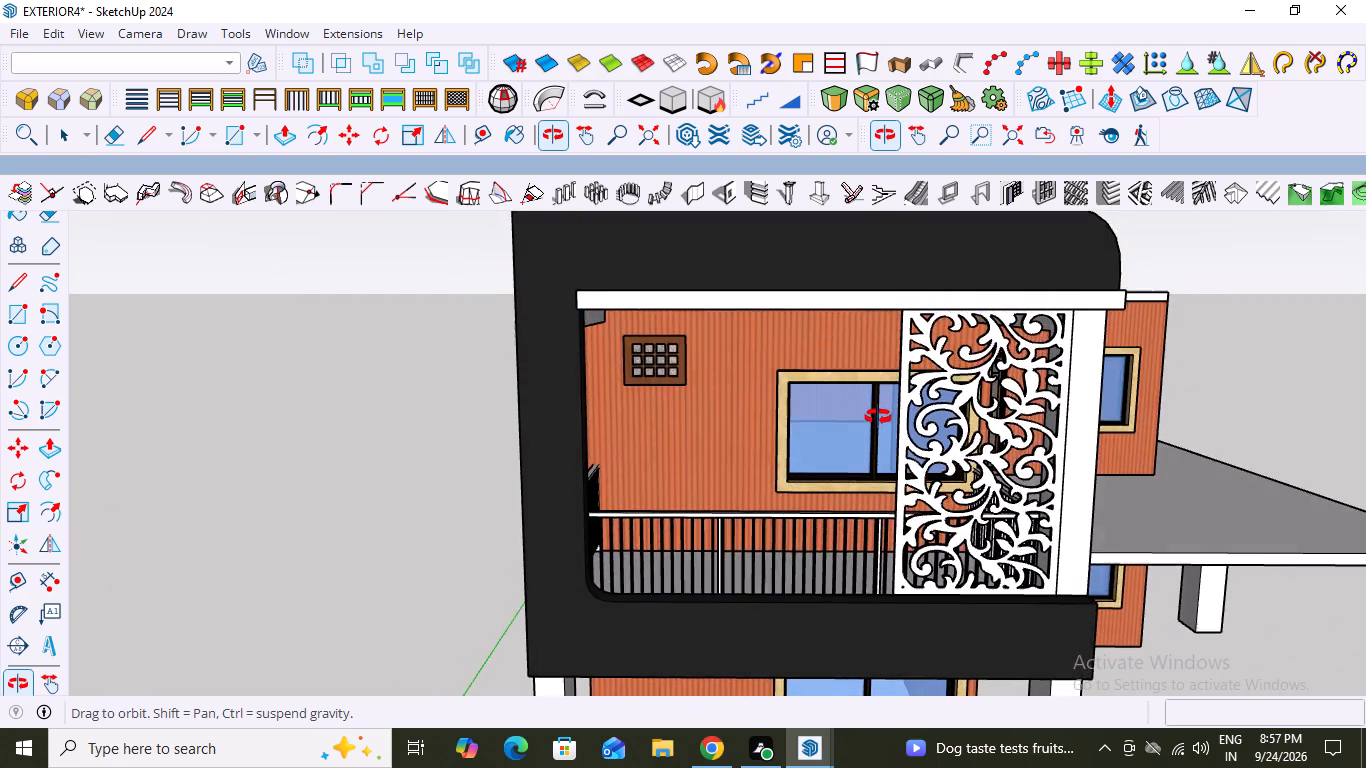
{"action": "middle_click_drag", "start_coordinate": [878, 417], "coordinate": [440, 476]}
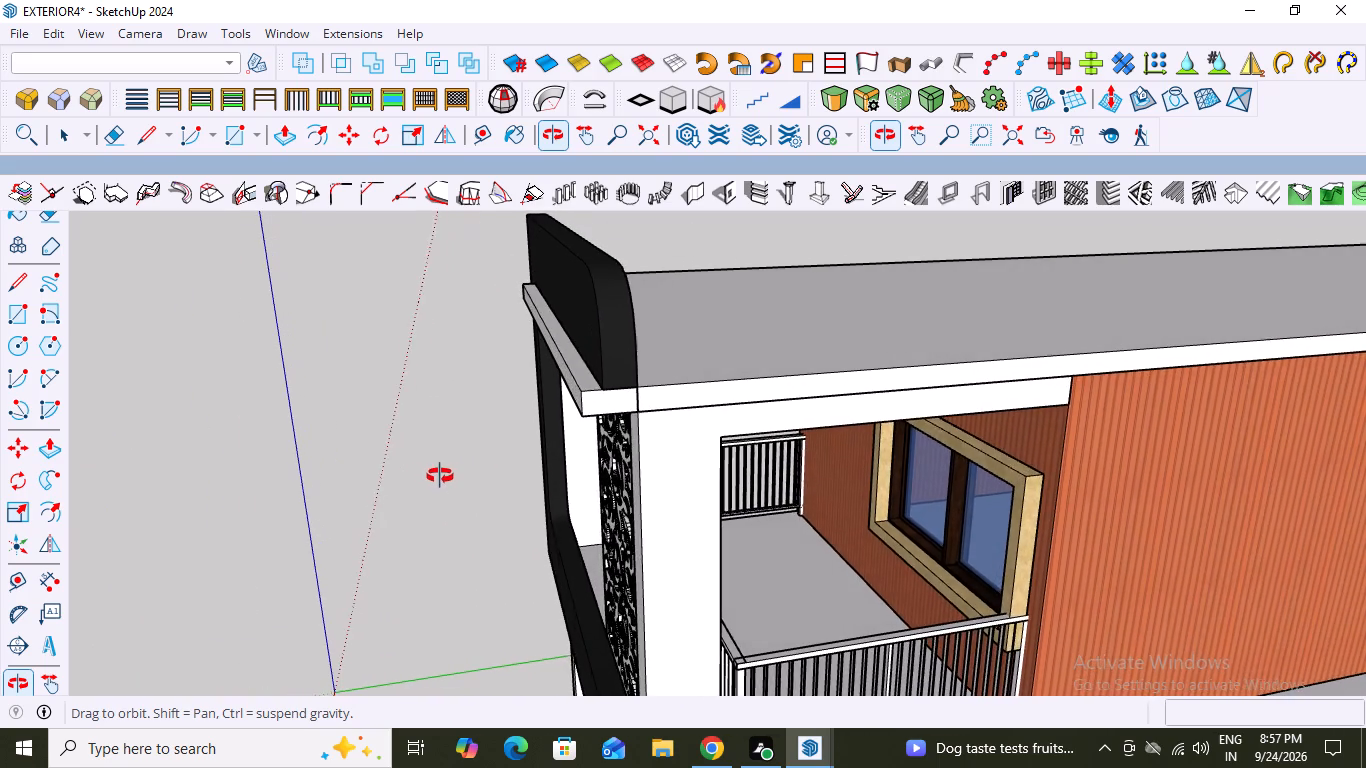
{"action": "middle_click_drag", "start_coordinate": [440, 476], "coordinate": [549, 494]}
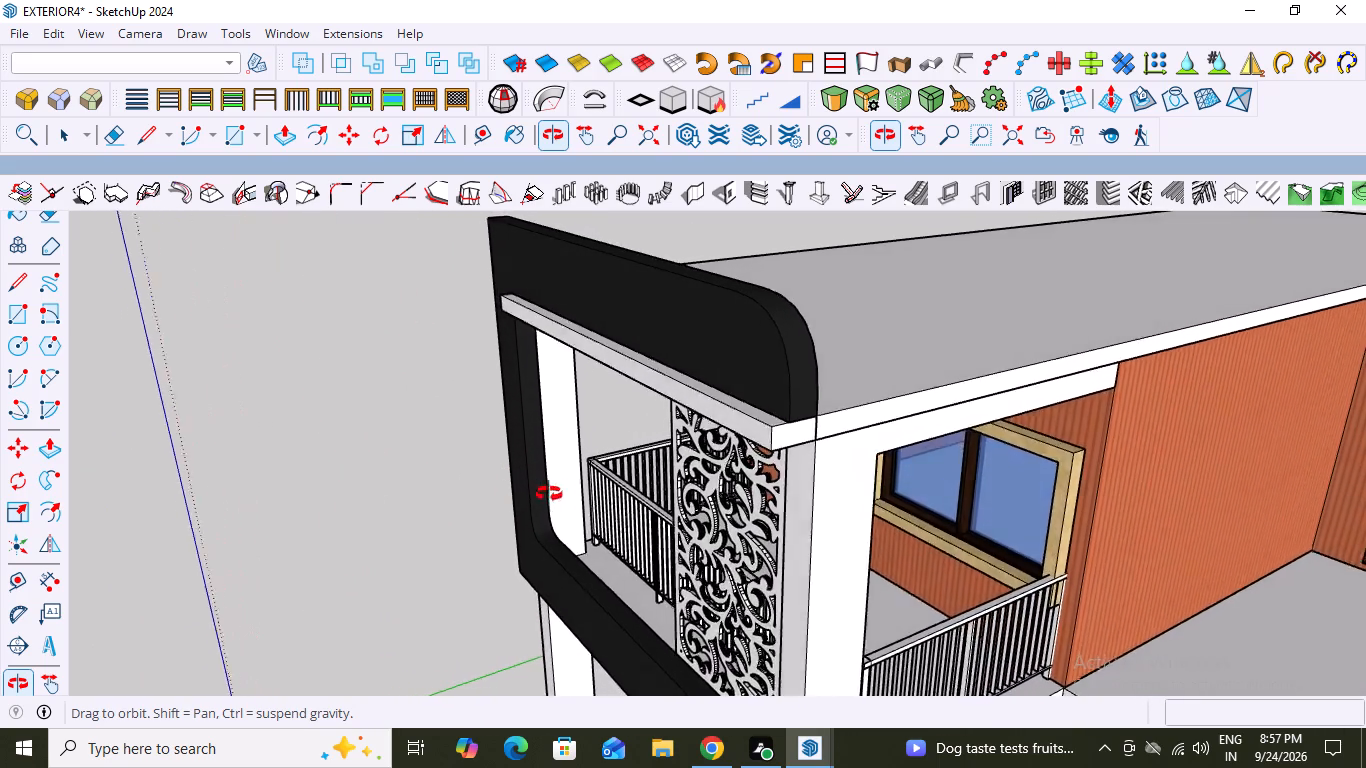
{"action": "middle_click_drag", "start_coordinate": [549, 494], "coordinate": [979, 444]}
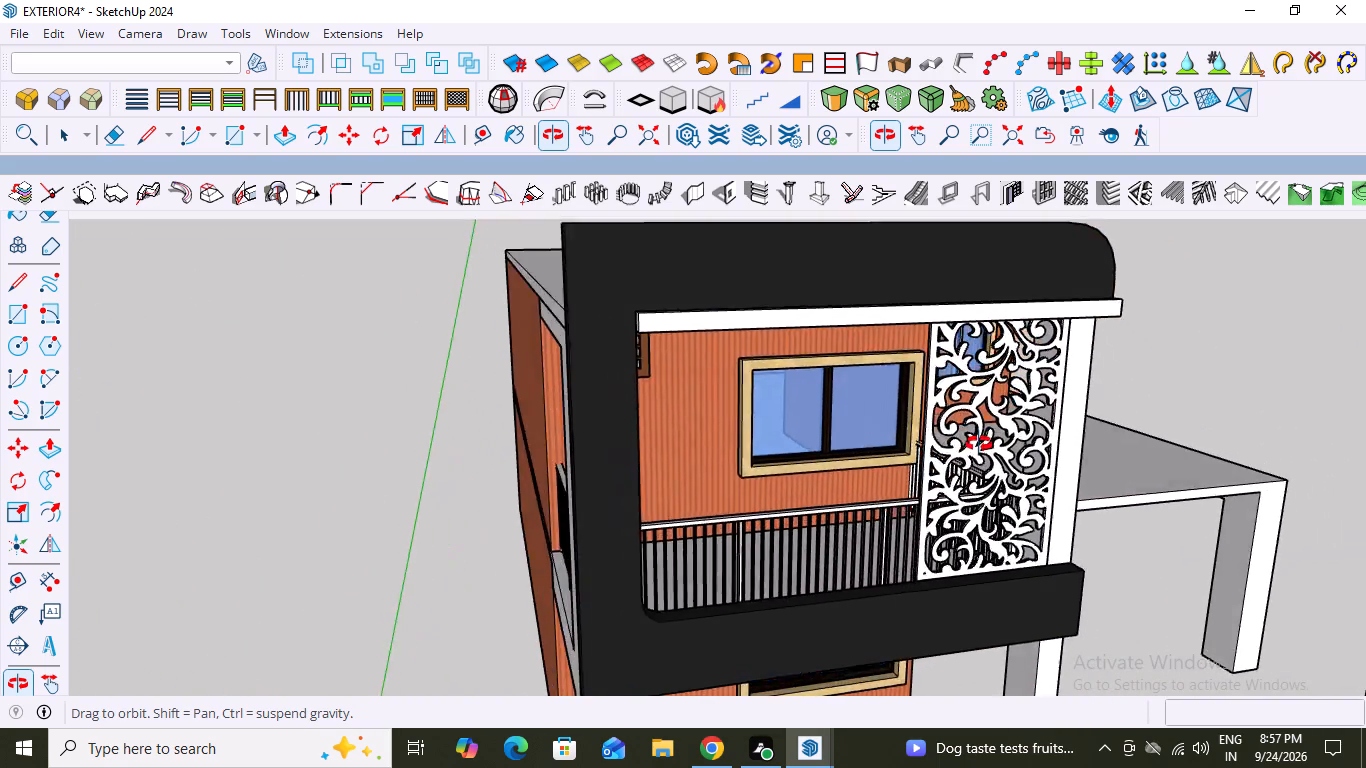
{"action": "middle_click_drag", "start_coordinate": [979, 444], "coordinate": [584, 602]}
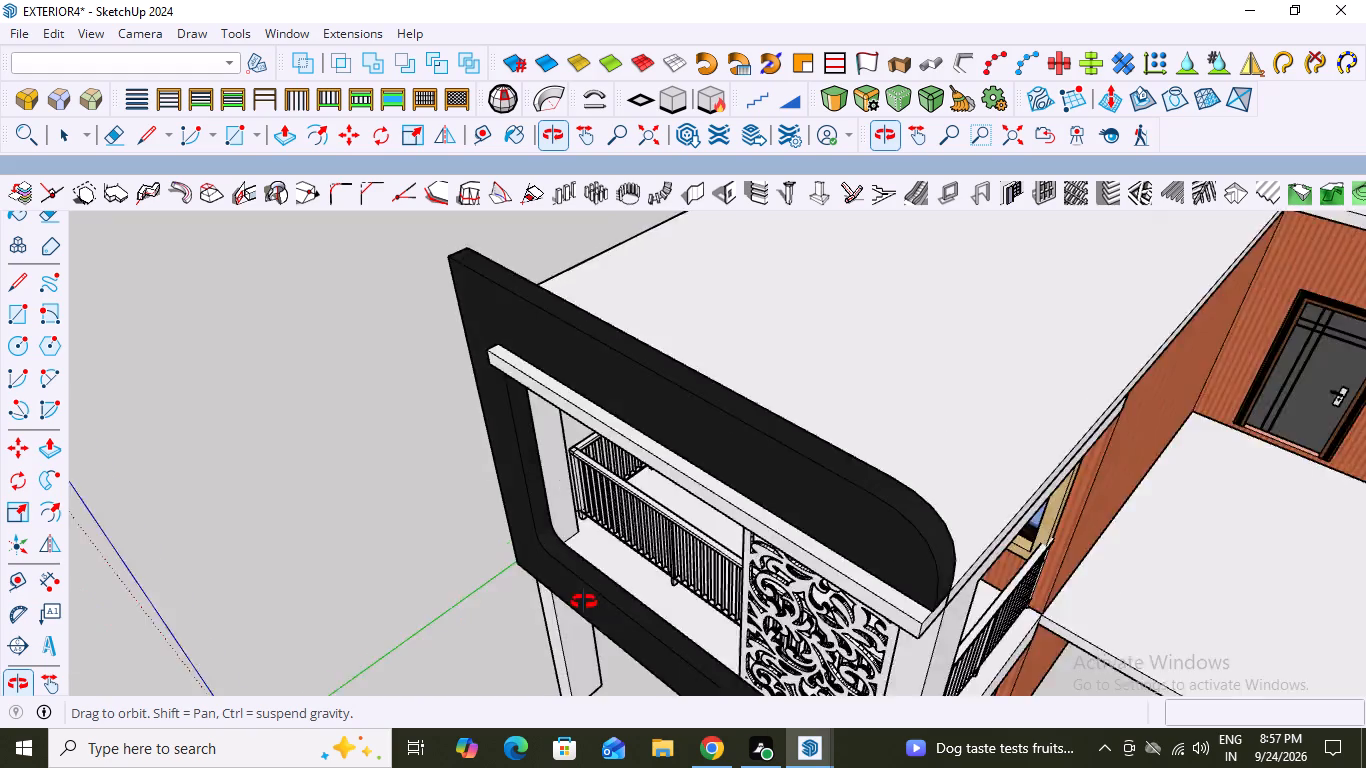
{"action": "middle_click_drag", "start_coordinate": [584, 602], "coordinate": [332, 468]}
{"action": "scroll", "coordinate": [335, 460], "scroll_direction": "down", "scroll_amount": 1}
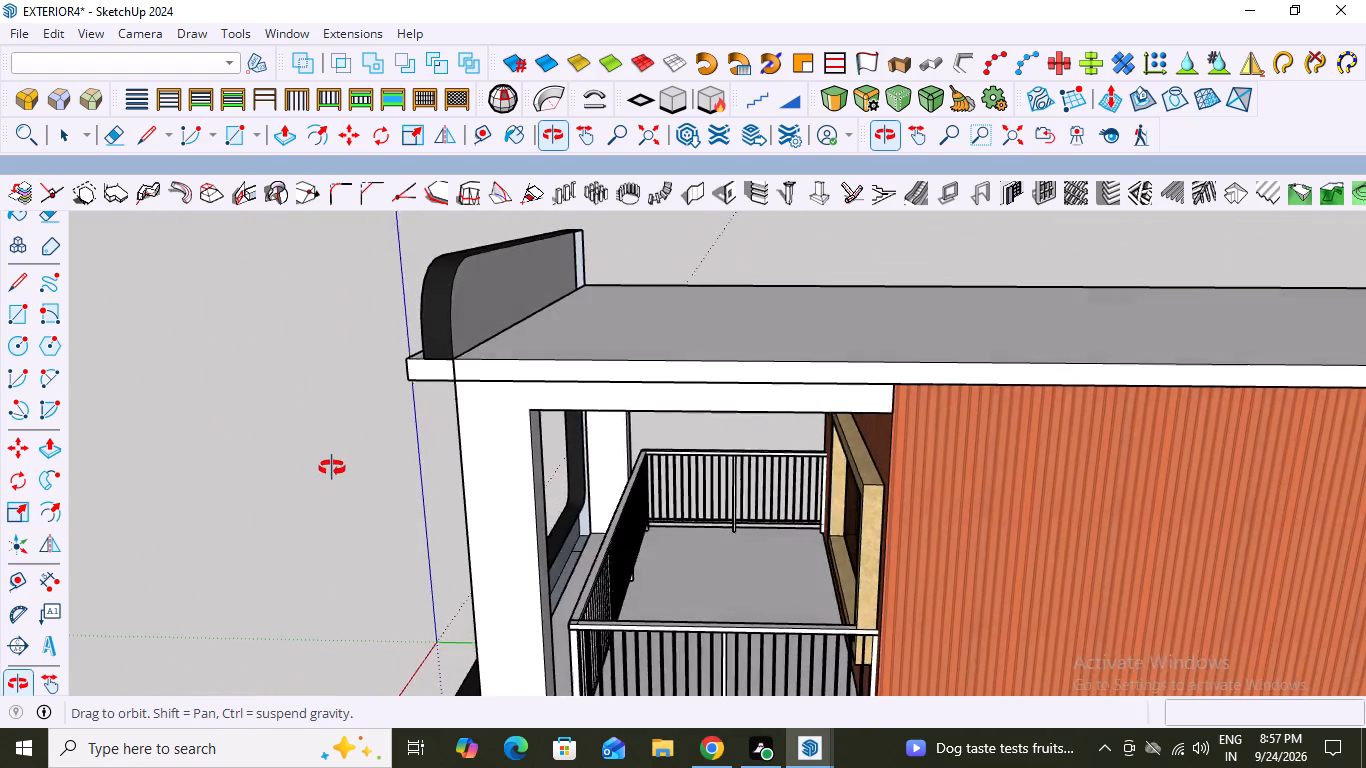
{"action": "middle_click_drag", "start_coordinate": [332, 468], "coordinate": [512, 486]}
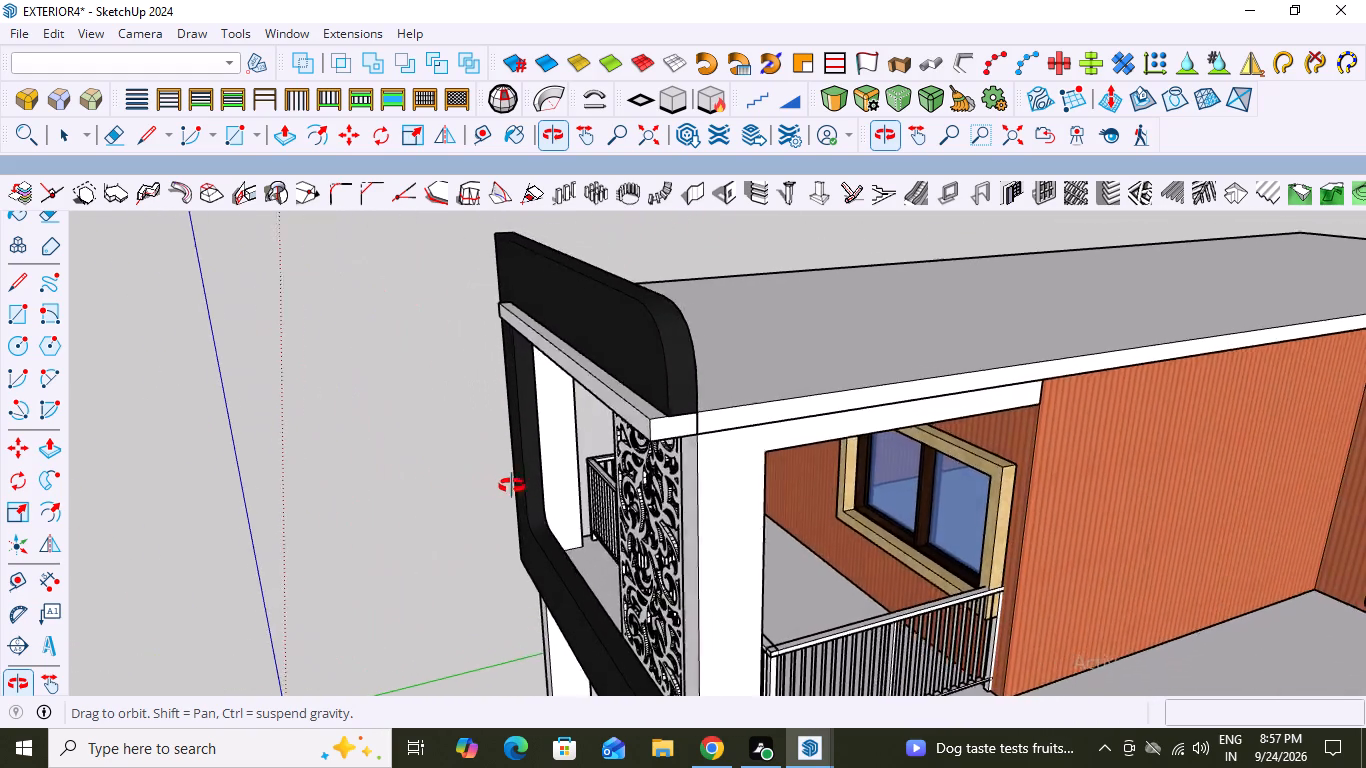
{"action": "middle_click_drag", "start_coordinate": [512, 486], "coordinate": [815, 273]}
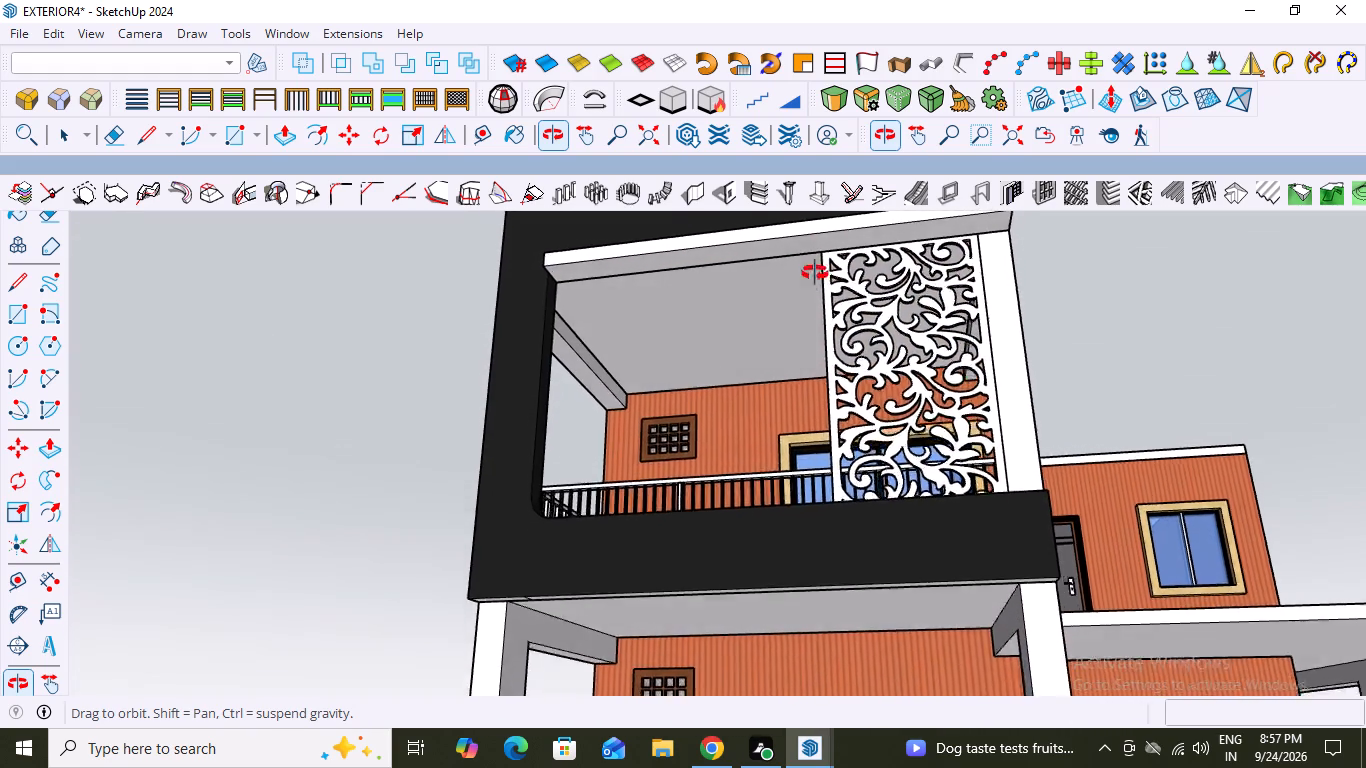
{"action": "middle_click_drag", "start_coordinate": [815, 273], "coordinate": [1024, 432]}
Select the projecting strip's front face and draw a full-height two-point arc at its column-side end, bulging inward 1 3/8".
{"action": "left_click", "coordinate": [792, 327]}
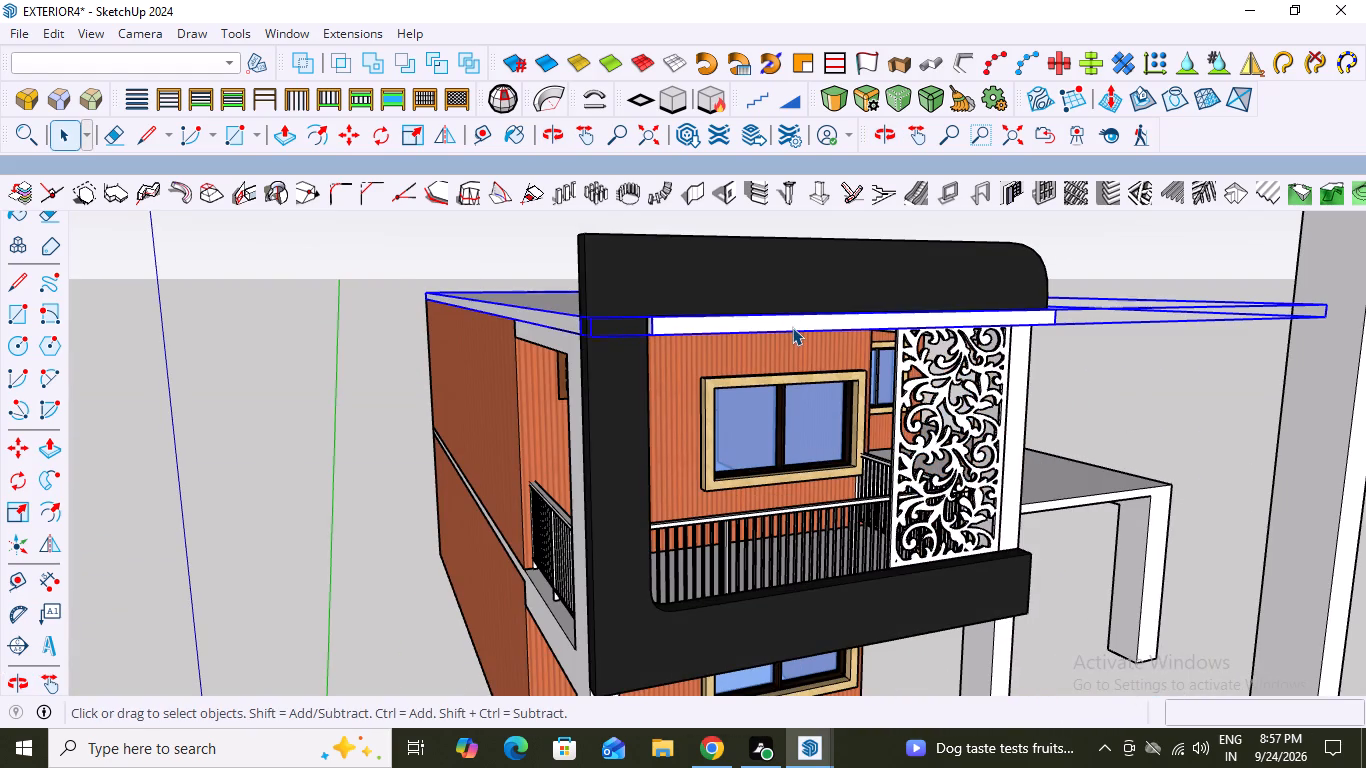
{"action": "double_click", "coordinate": [792, 327]}
{"action": "left_click", "coordinate": [792, 327]}
{"action": "double_click", "coordinate": [792, 327]}
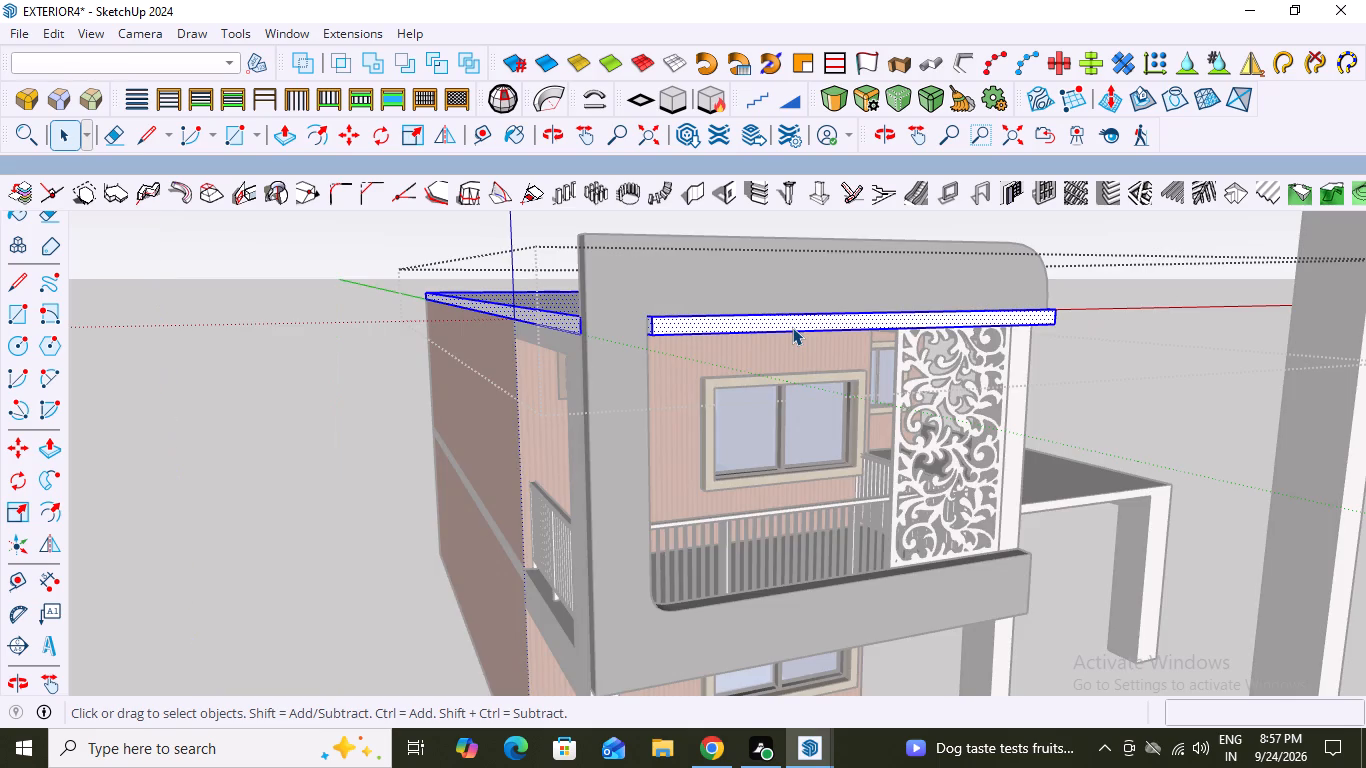
{"action": "left_click", "coordinate": [792, 327]}
{"action": "left_click", "coordinate": [792, 327]}
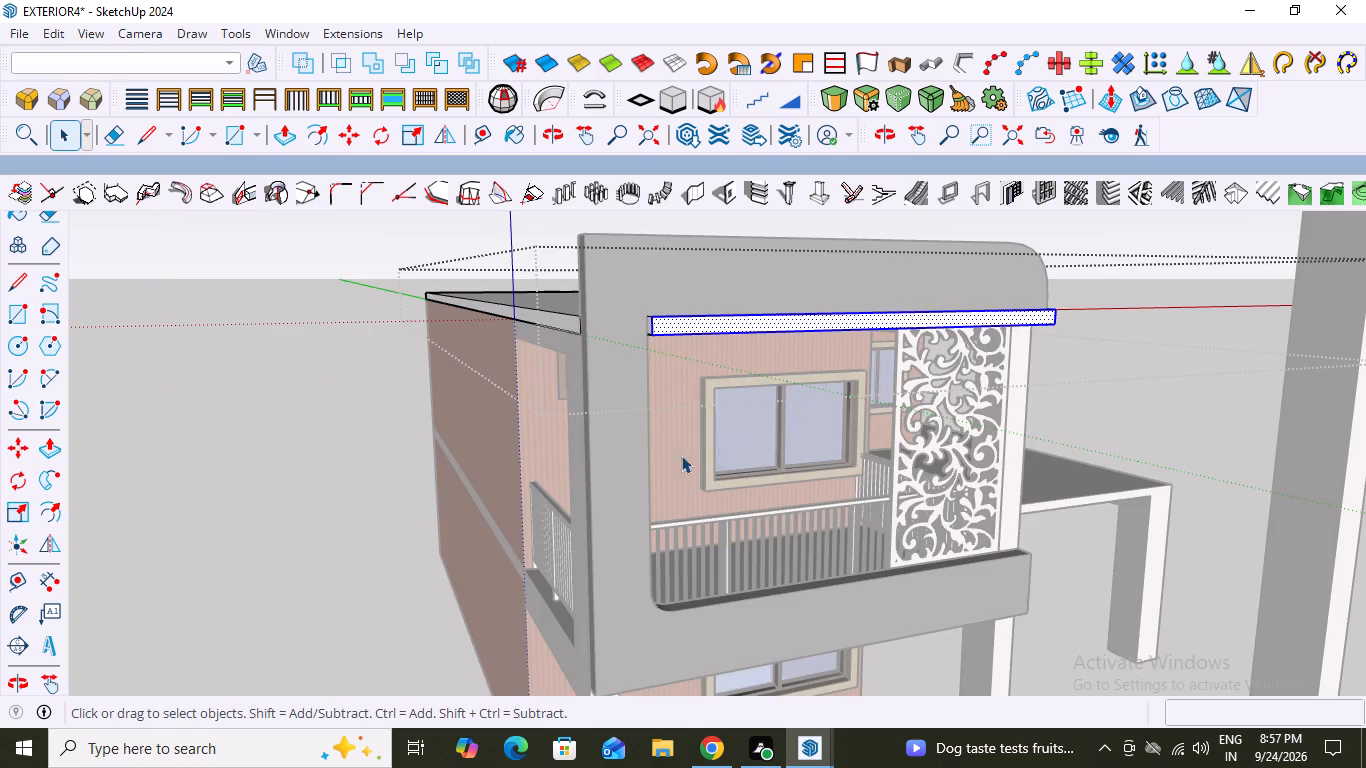
{"action": "scroll", "coordinate": [806, 382], "scroll_direction": "down", "scroll_amount": 2}
{"action": "scroll", "coordinate": [1034, 330], "scroll_direction": "up", "scroll_amount": 8}
{"action": "middle_click_drag", "start_coordinate": [1035, 329], "coordinate": [843, 388]}
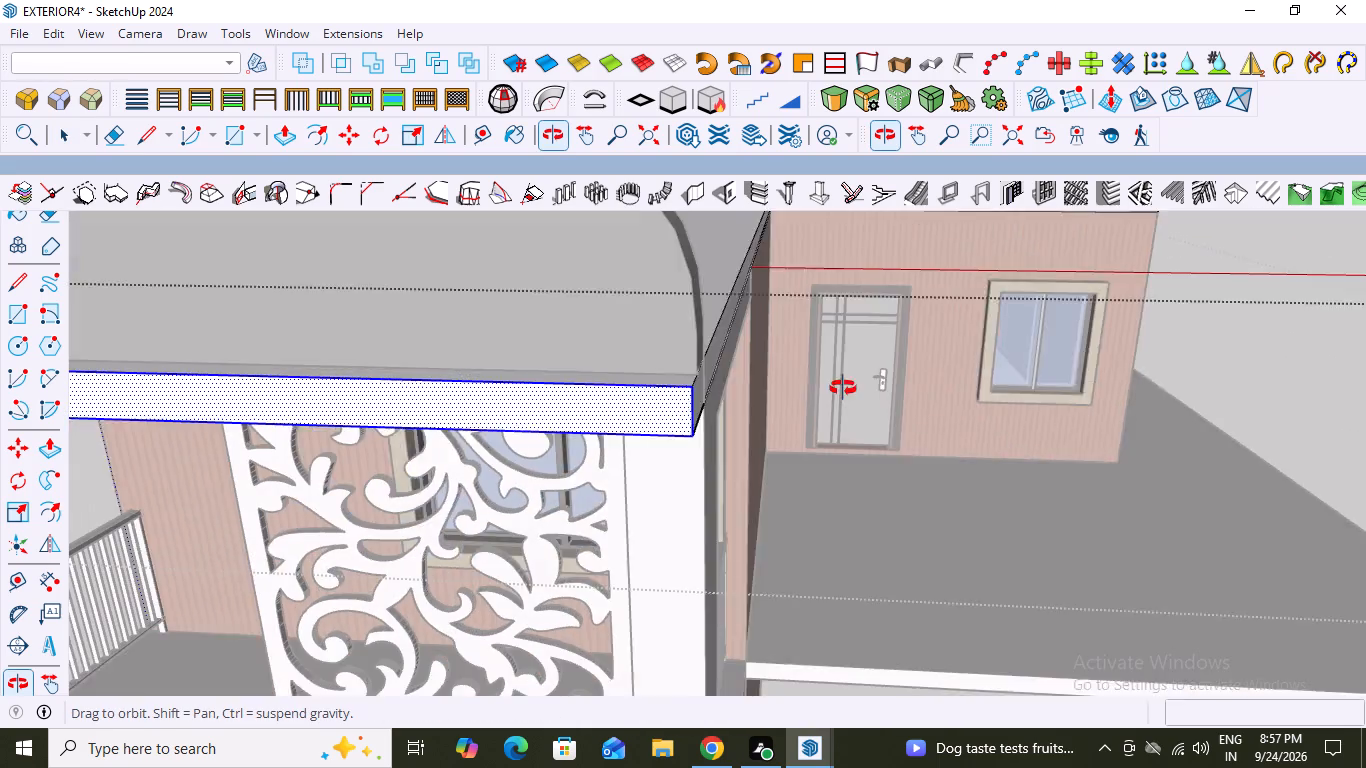
{"action": "middle_click_drag", "start_coordinate": [843, 388], "coordinate": [830, 361]}
{"action": "scroll", "coordinate": [642, 377], "scroll_direction": "up", "scroll_amount": 10}
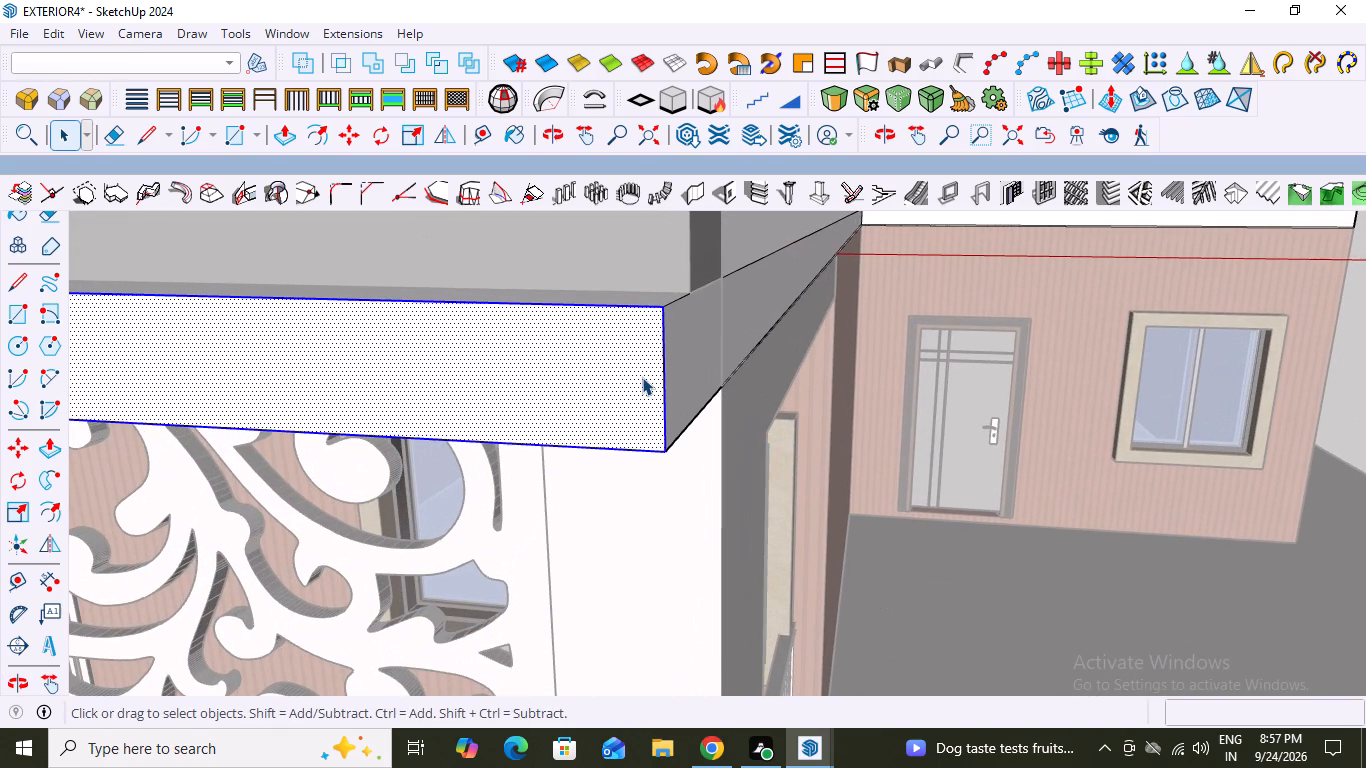
{"action": "key", "text": "a"}
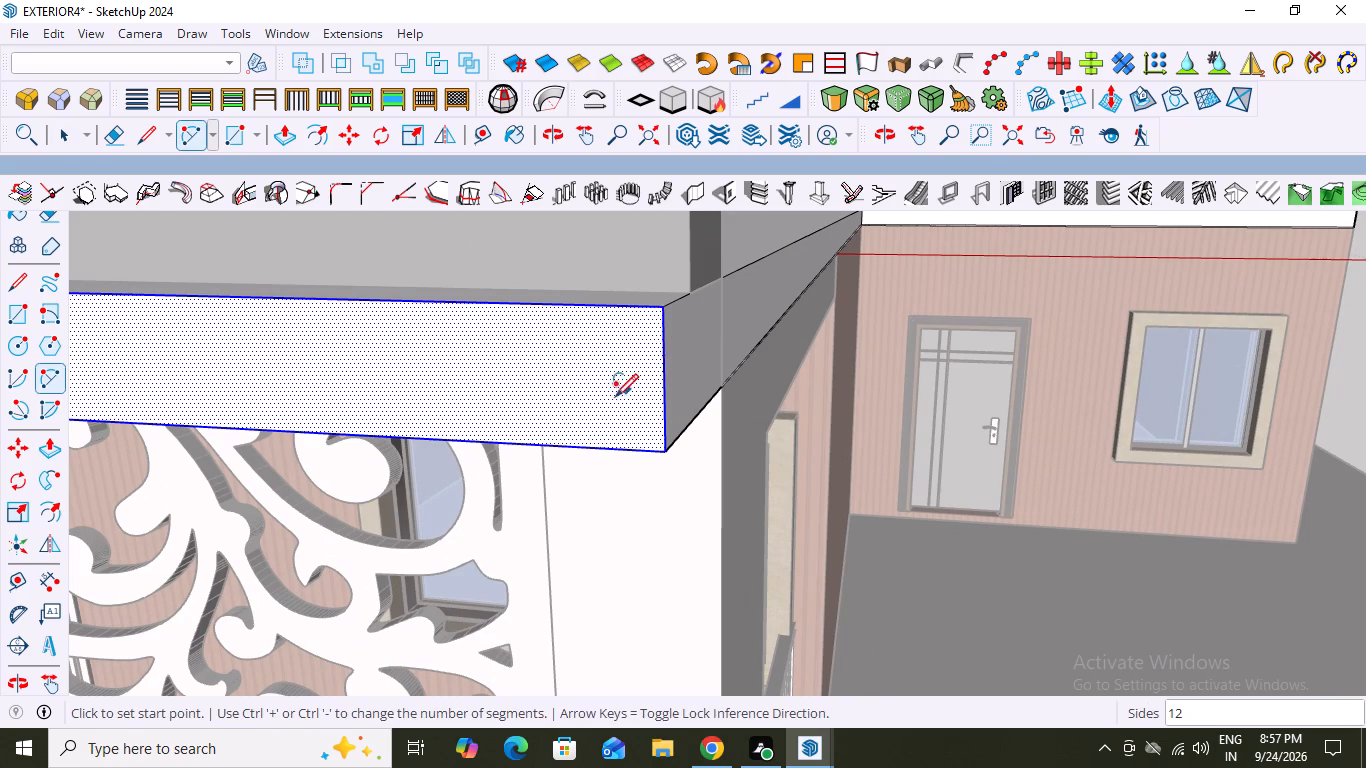
{"action": "left_click", "coordinate": [663, 310]}
{"action": "left_click", "coordinate": [660, 457]}
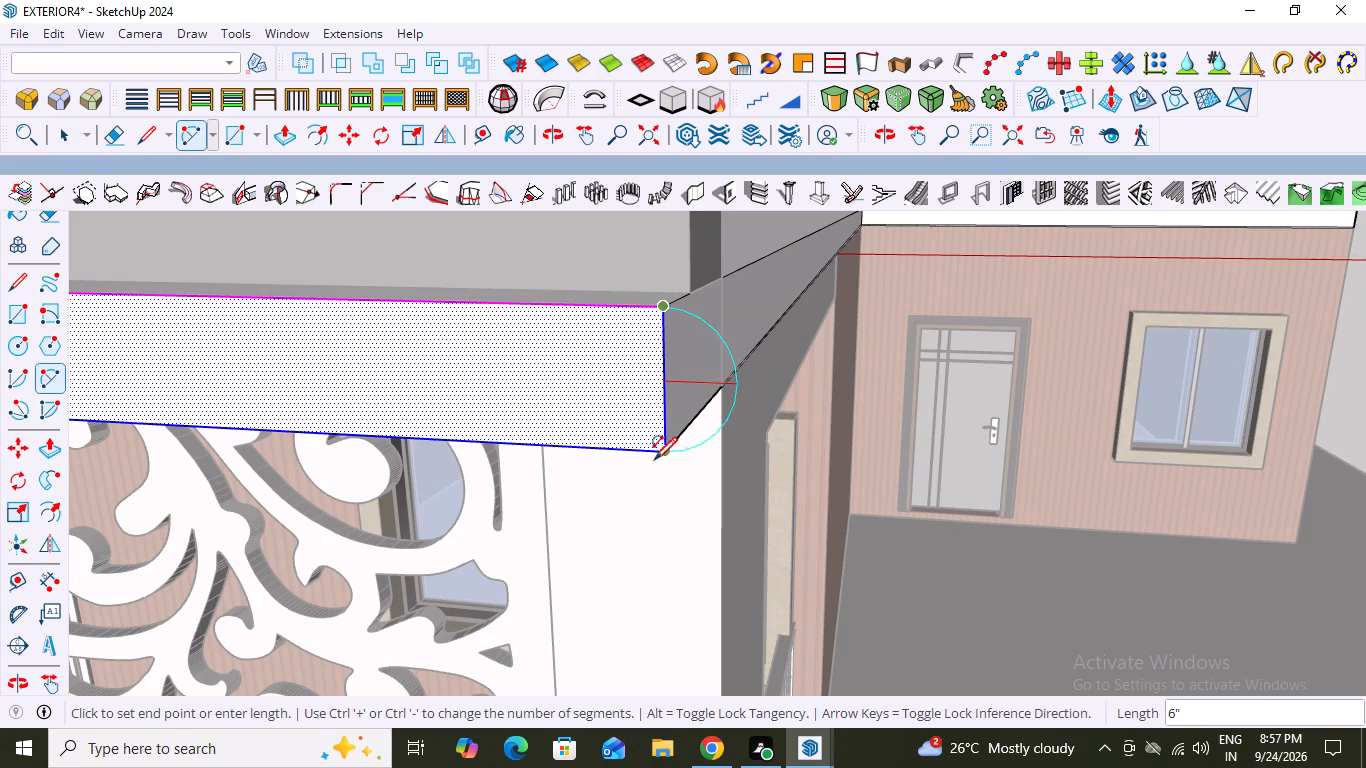
{"action": "left_click", "coordinate": [632, 368]}
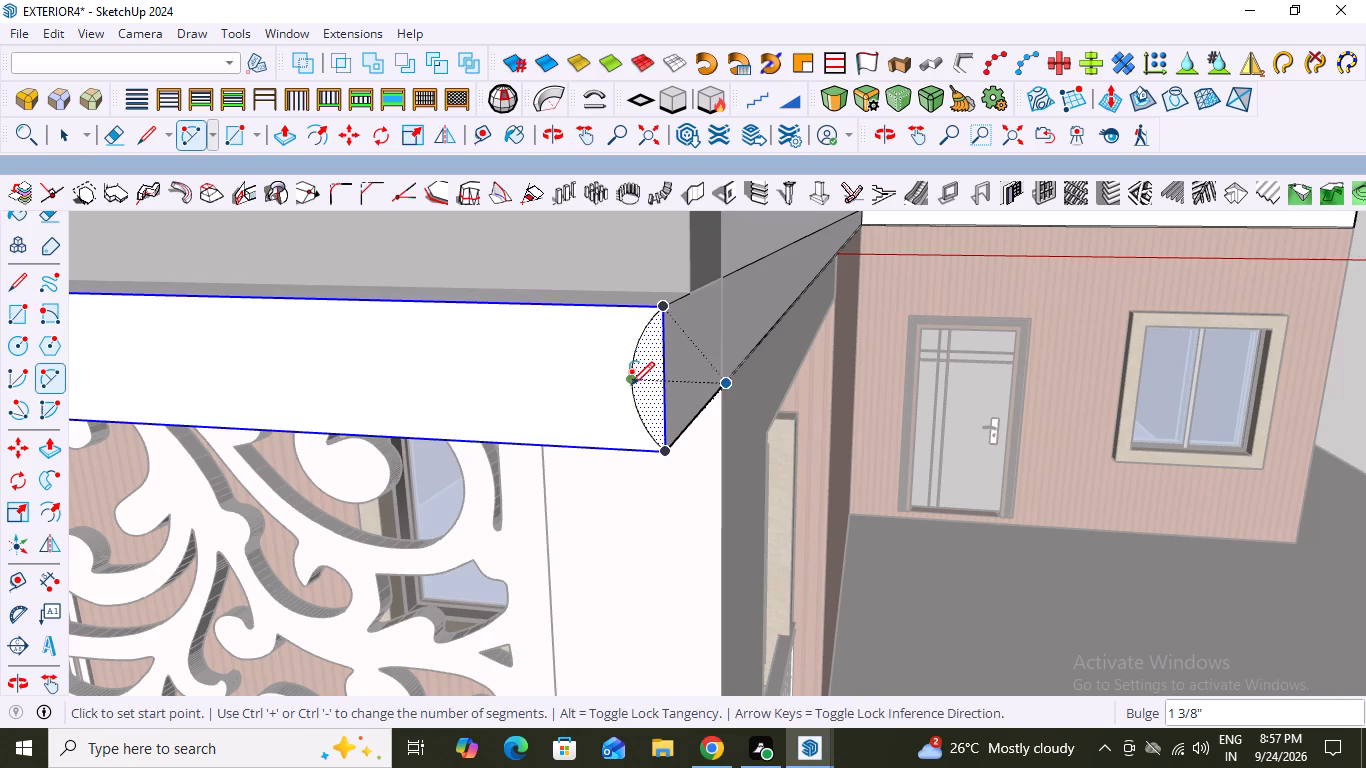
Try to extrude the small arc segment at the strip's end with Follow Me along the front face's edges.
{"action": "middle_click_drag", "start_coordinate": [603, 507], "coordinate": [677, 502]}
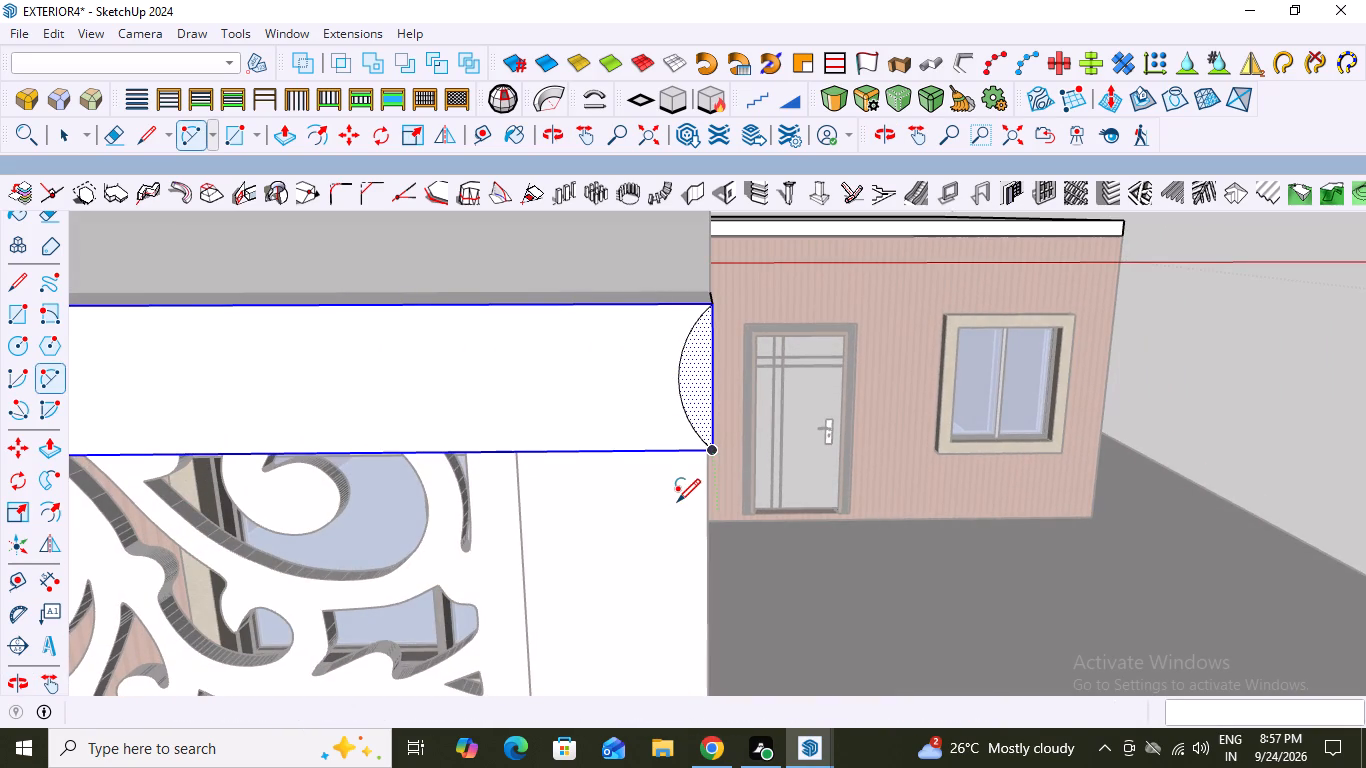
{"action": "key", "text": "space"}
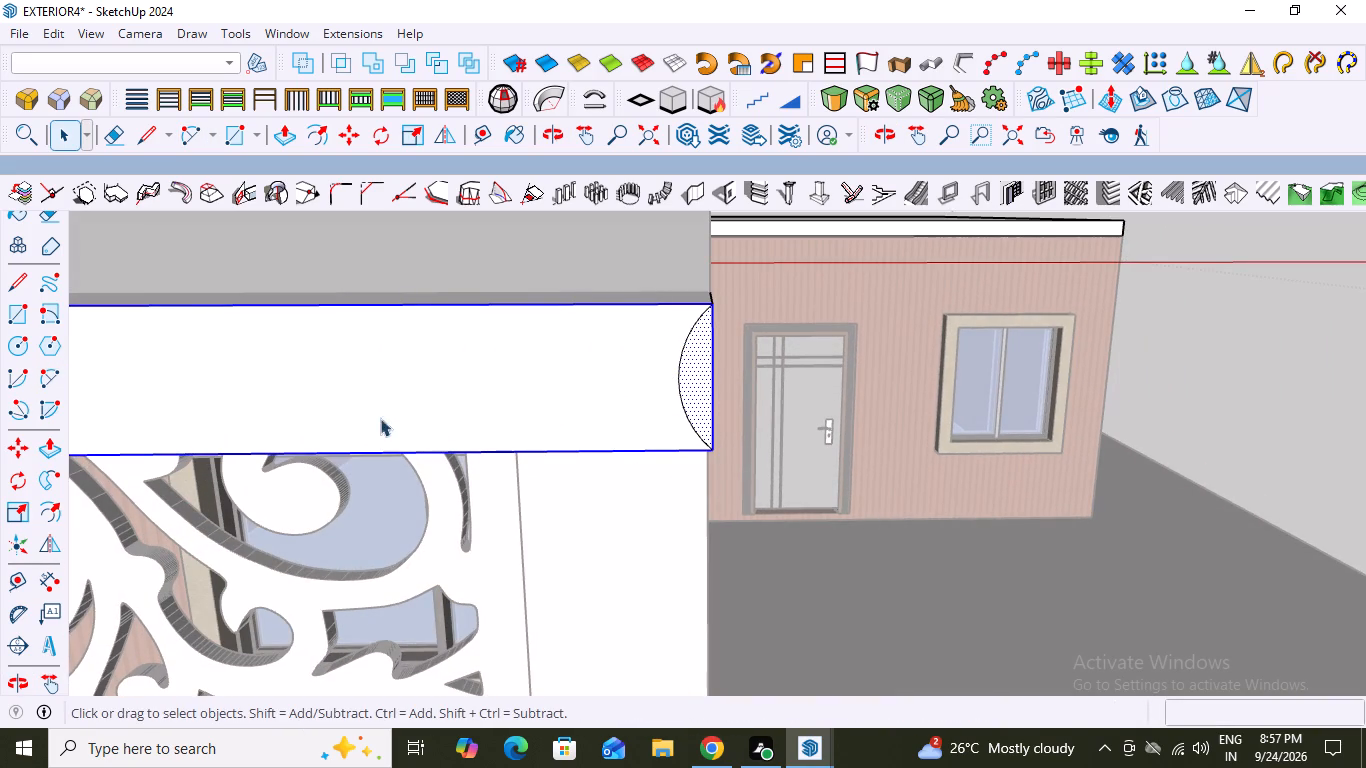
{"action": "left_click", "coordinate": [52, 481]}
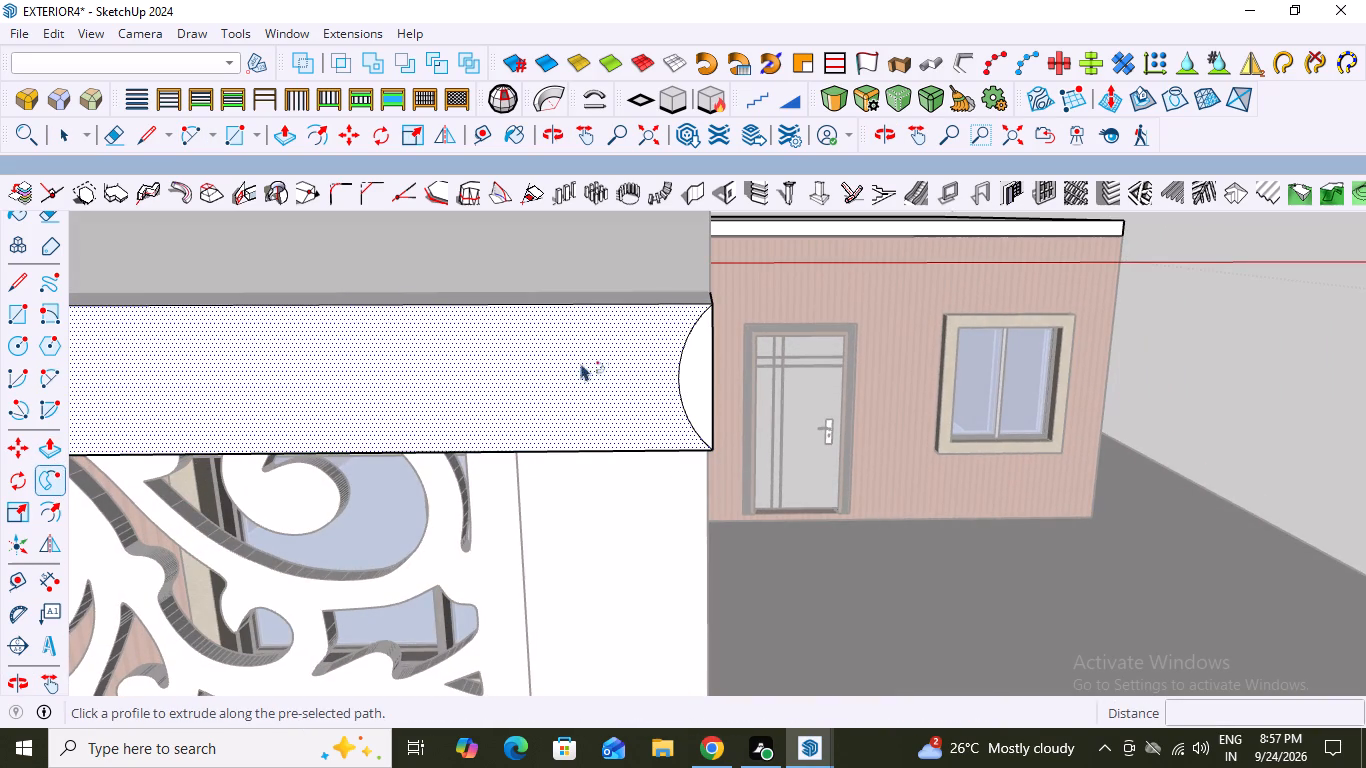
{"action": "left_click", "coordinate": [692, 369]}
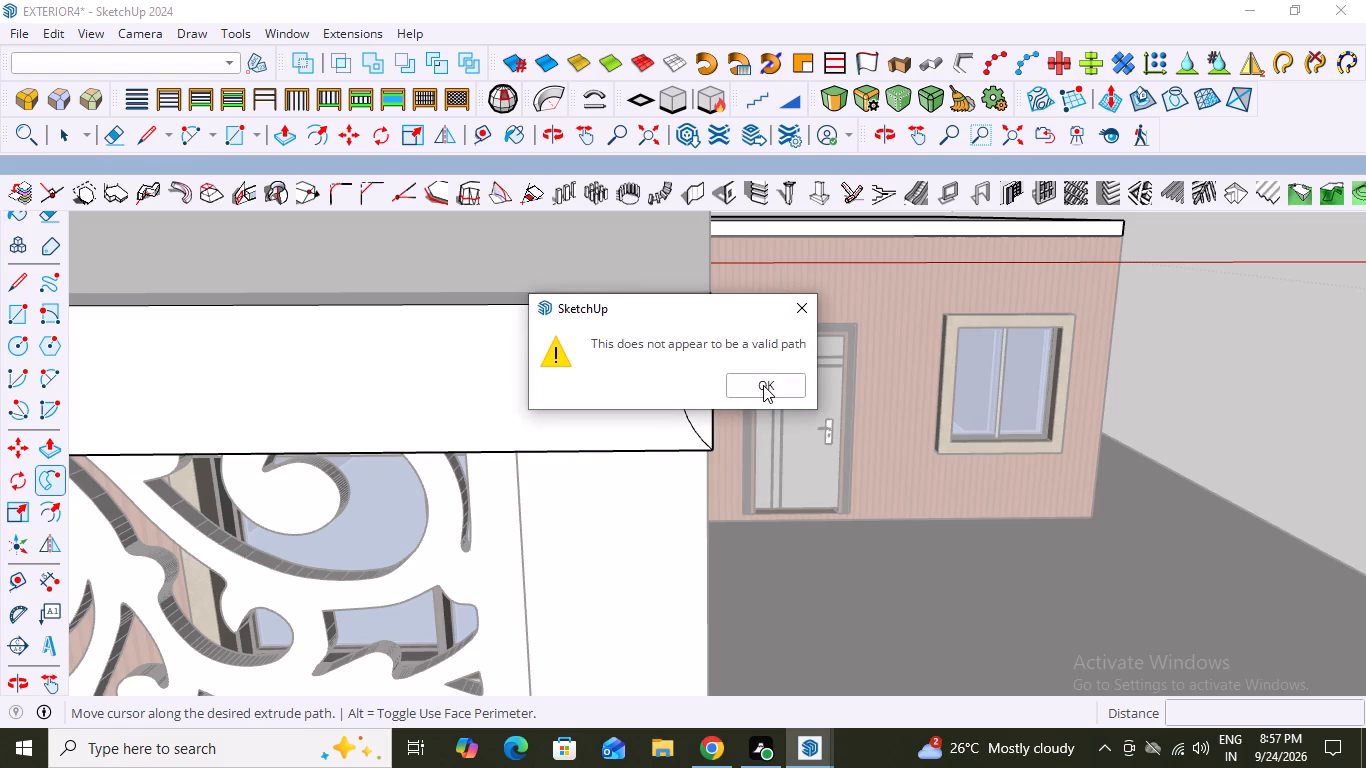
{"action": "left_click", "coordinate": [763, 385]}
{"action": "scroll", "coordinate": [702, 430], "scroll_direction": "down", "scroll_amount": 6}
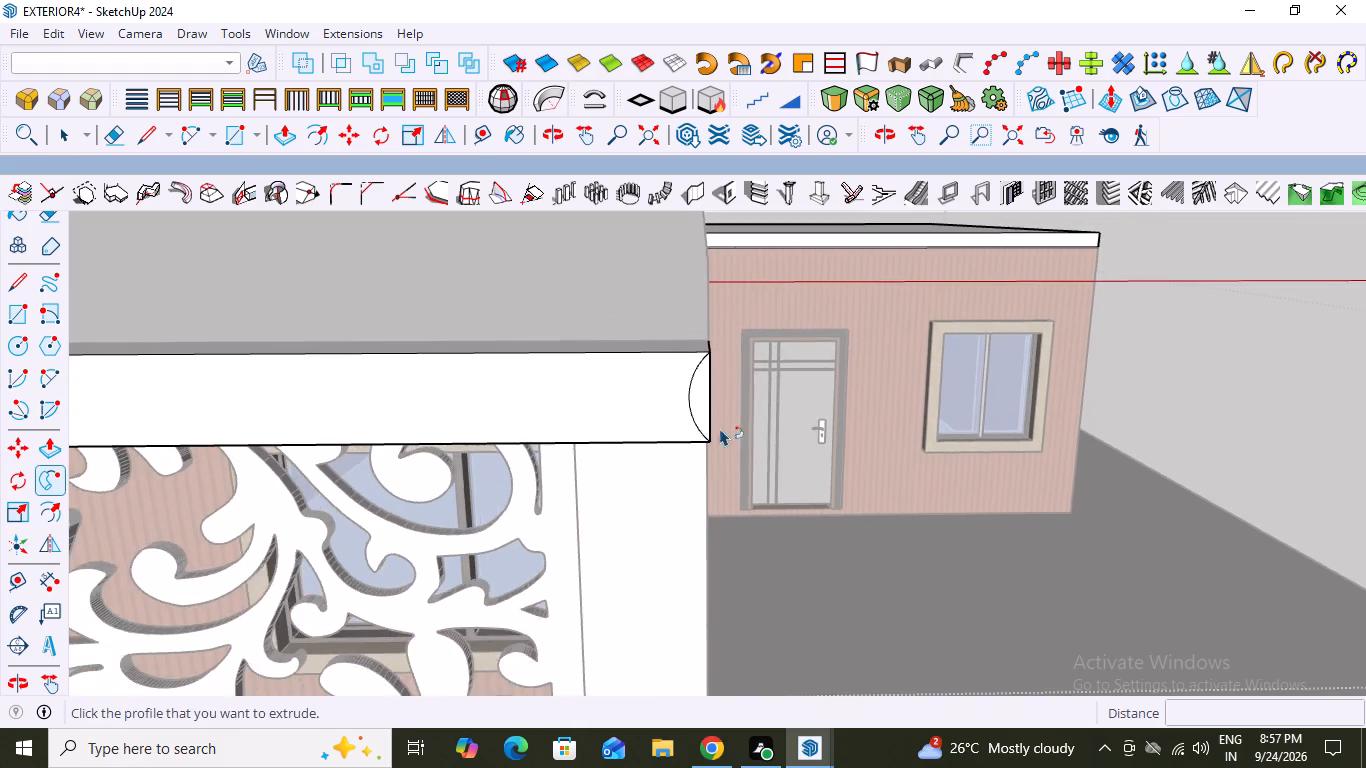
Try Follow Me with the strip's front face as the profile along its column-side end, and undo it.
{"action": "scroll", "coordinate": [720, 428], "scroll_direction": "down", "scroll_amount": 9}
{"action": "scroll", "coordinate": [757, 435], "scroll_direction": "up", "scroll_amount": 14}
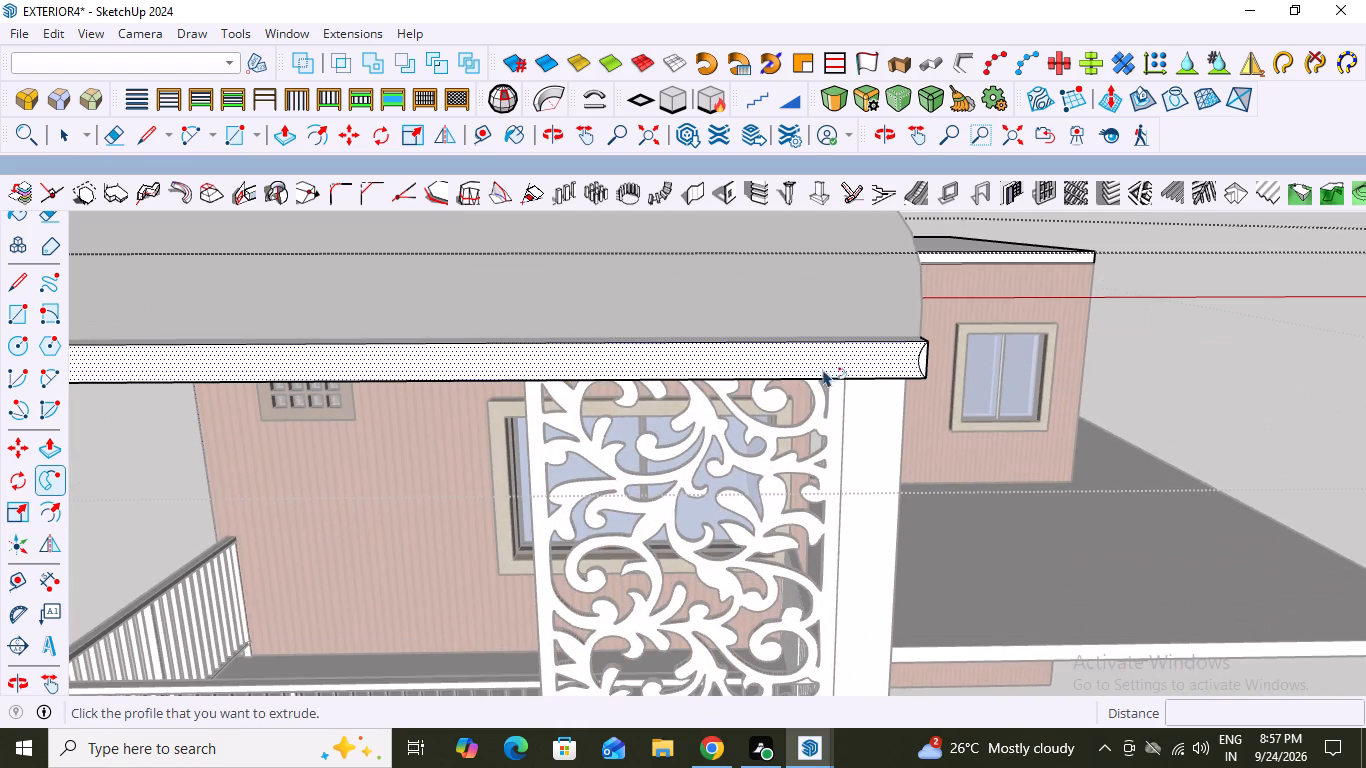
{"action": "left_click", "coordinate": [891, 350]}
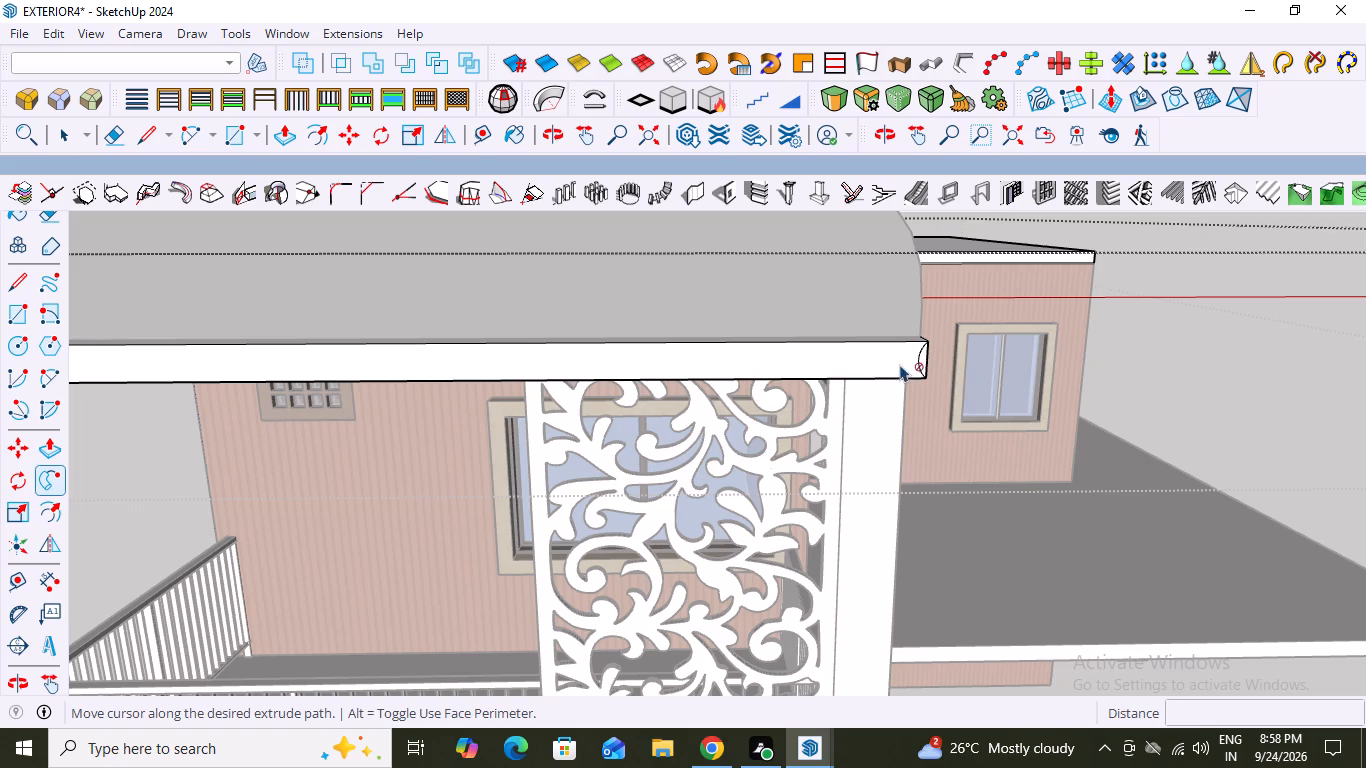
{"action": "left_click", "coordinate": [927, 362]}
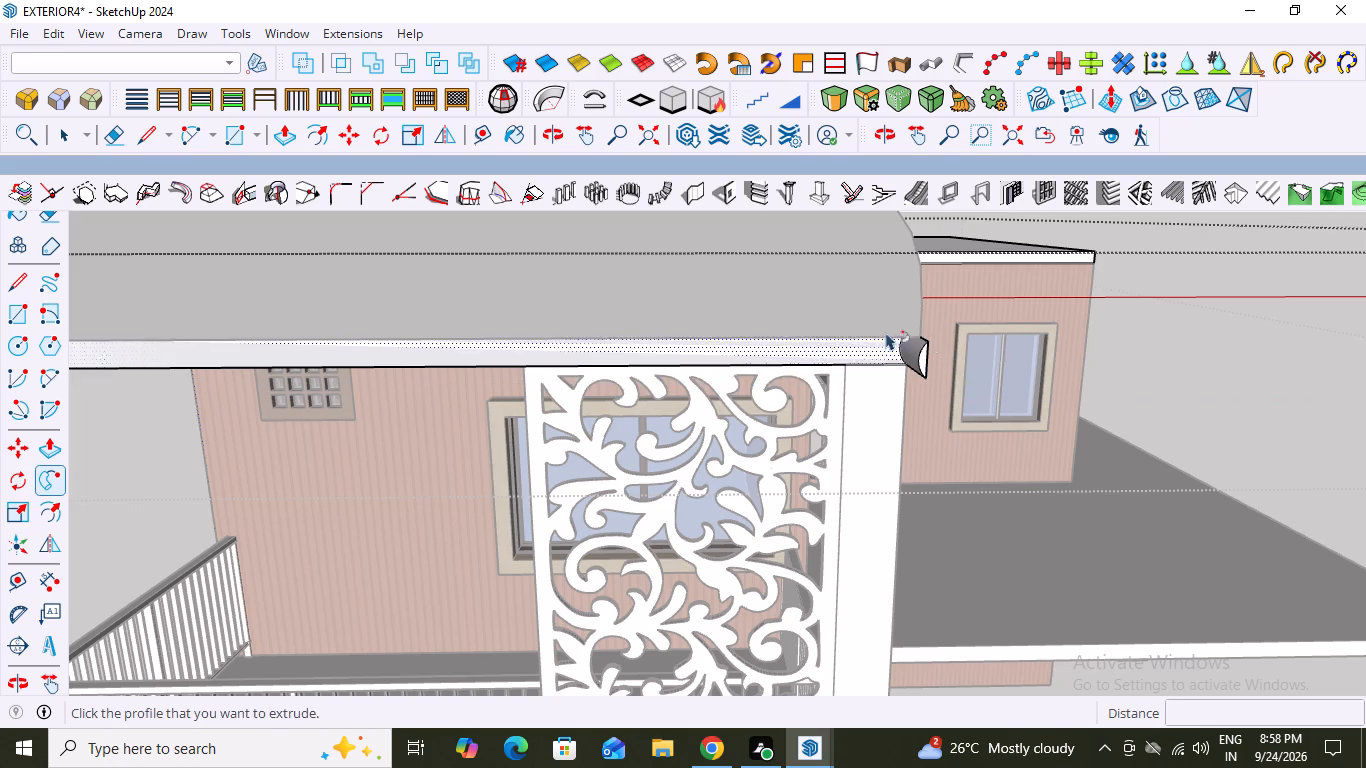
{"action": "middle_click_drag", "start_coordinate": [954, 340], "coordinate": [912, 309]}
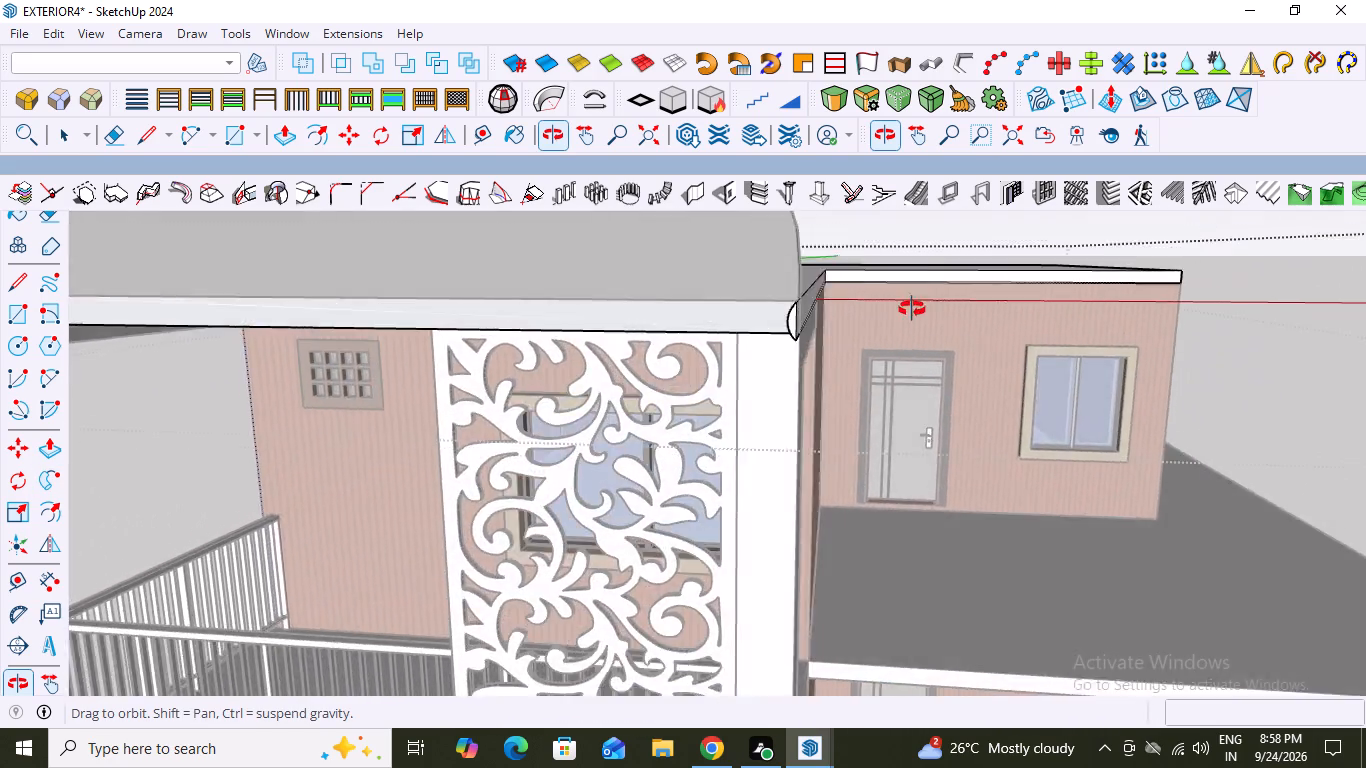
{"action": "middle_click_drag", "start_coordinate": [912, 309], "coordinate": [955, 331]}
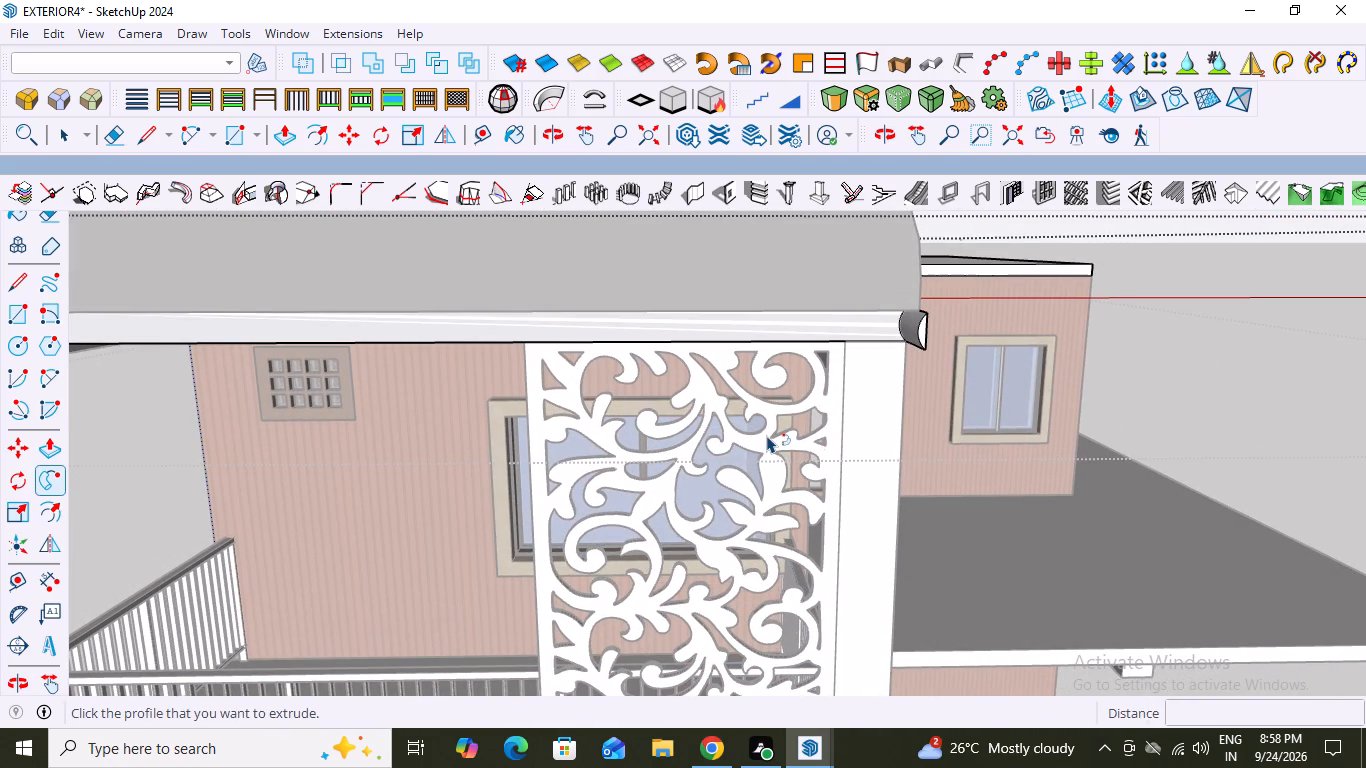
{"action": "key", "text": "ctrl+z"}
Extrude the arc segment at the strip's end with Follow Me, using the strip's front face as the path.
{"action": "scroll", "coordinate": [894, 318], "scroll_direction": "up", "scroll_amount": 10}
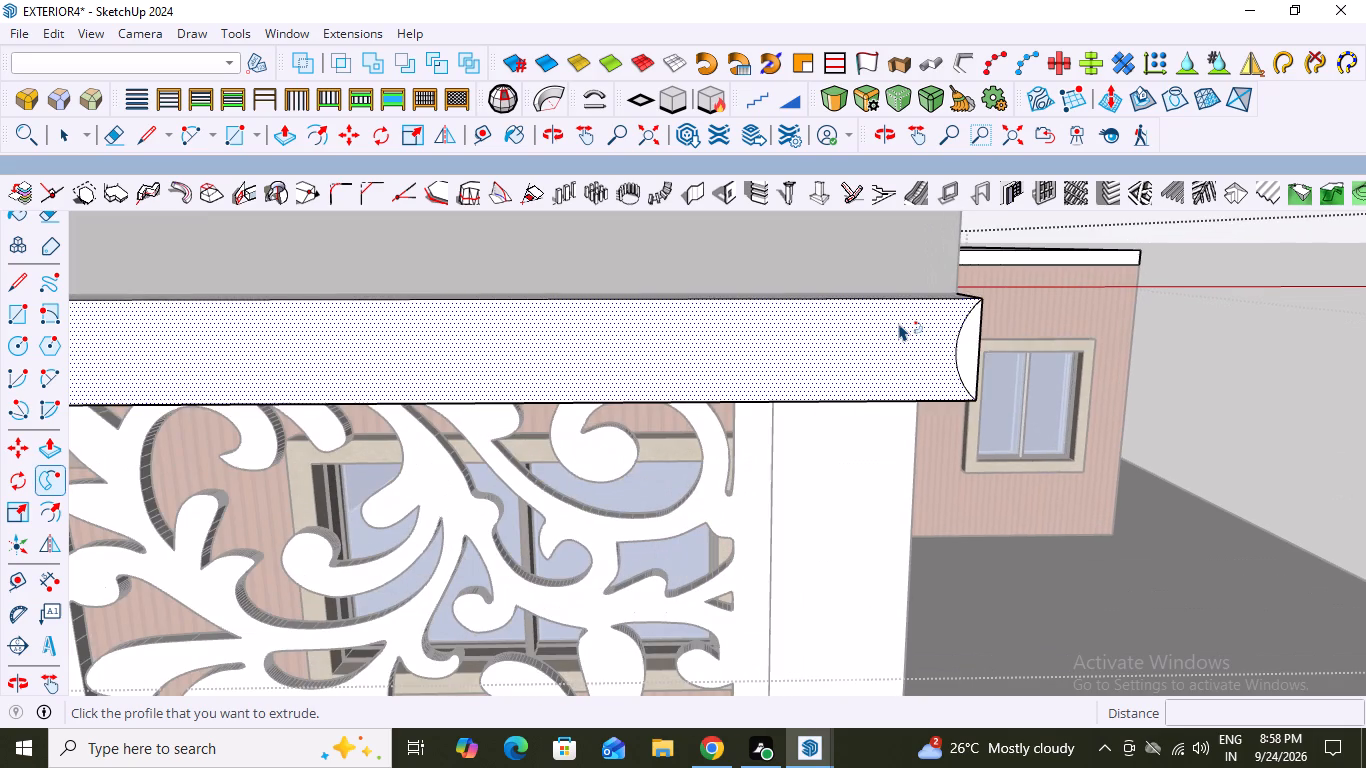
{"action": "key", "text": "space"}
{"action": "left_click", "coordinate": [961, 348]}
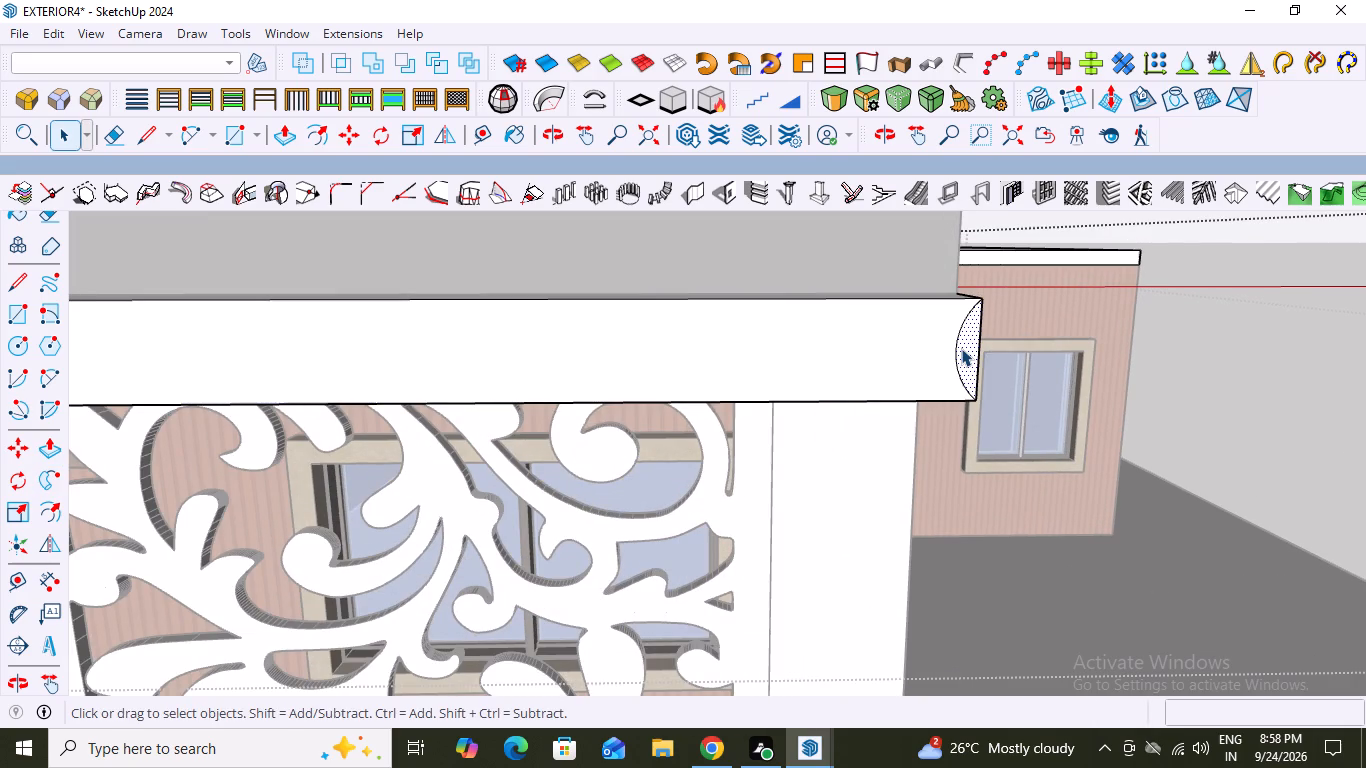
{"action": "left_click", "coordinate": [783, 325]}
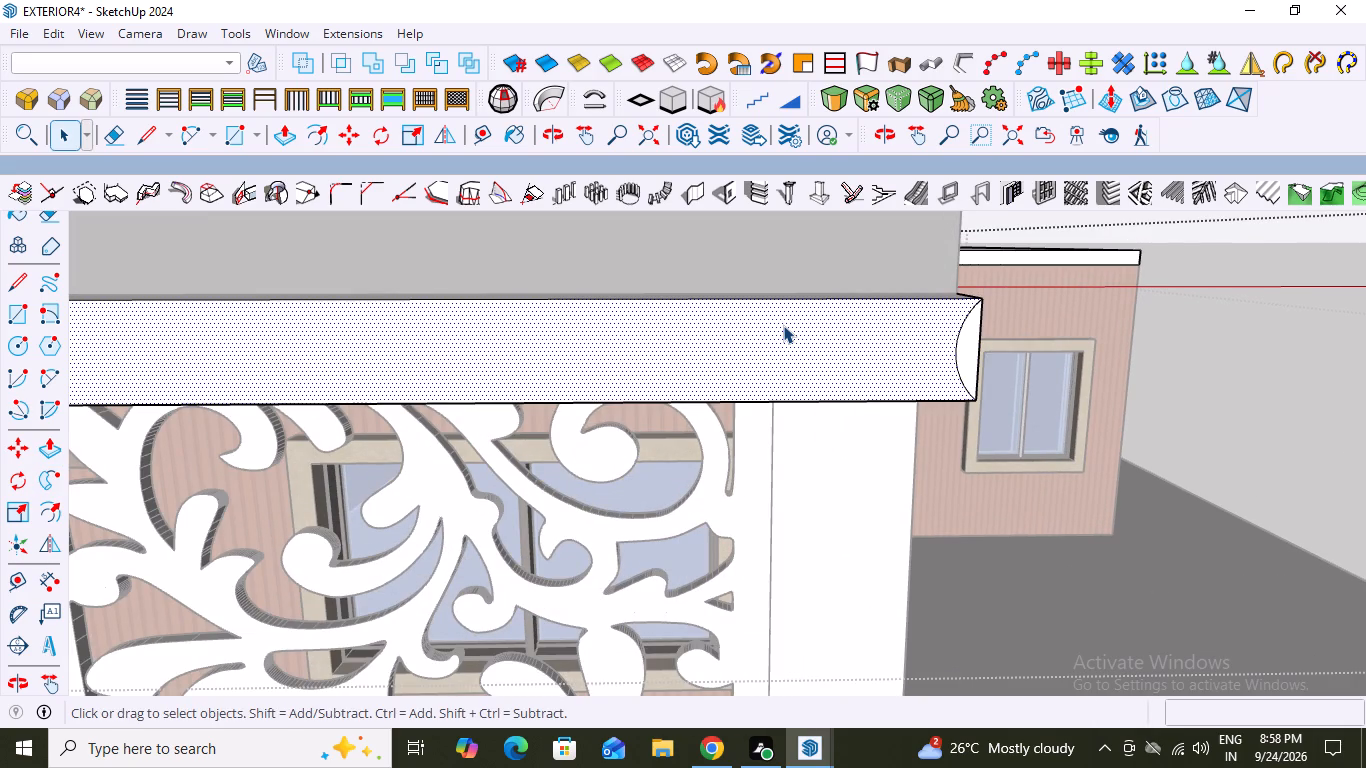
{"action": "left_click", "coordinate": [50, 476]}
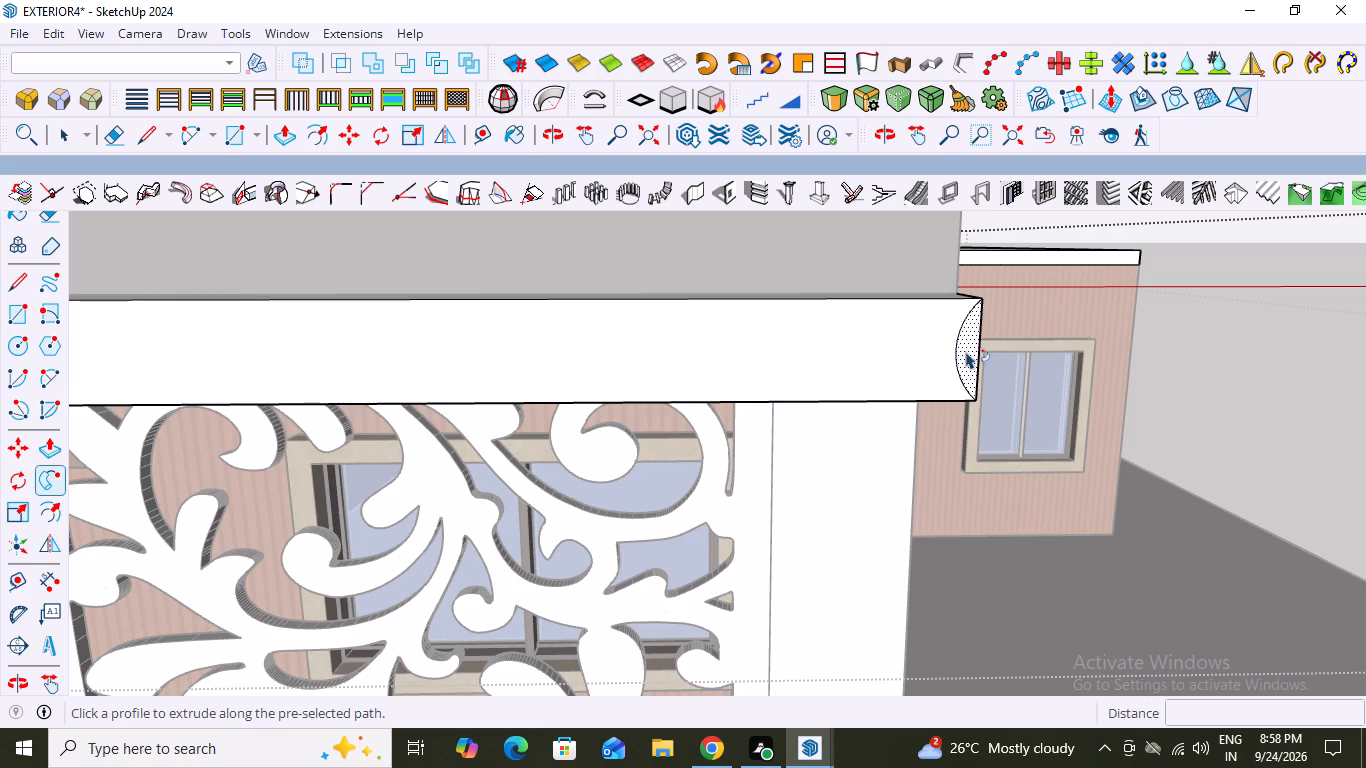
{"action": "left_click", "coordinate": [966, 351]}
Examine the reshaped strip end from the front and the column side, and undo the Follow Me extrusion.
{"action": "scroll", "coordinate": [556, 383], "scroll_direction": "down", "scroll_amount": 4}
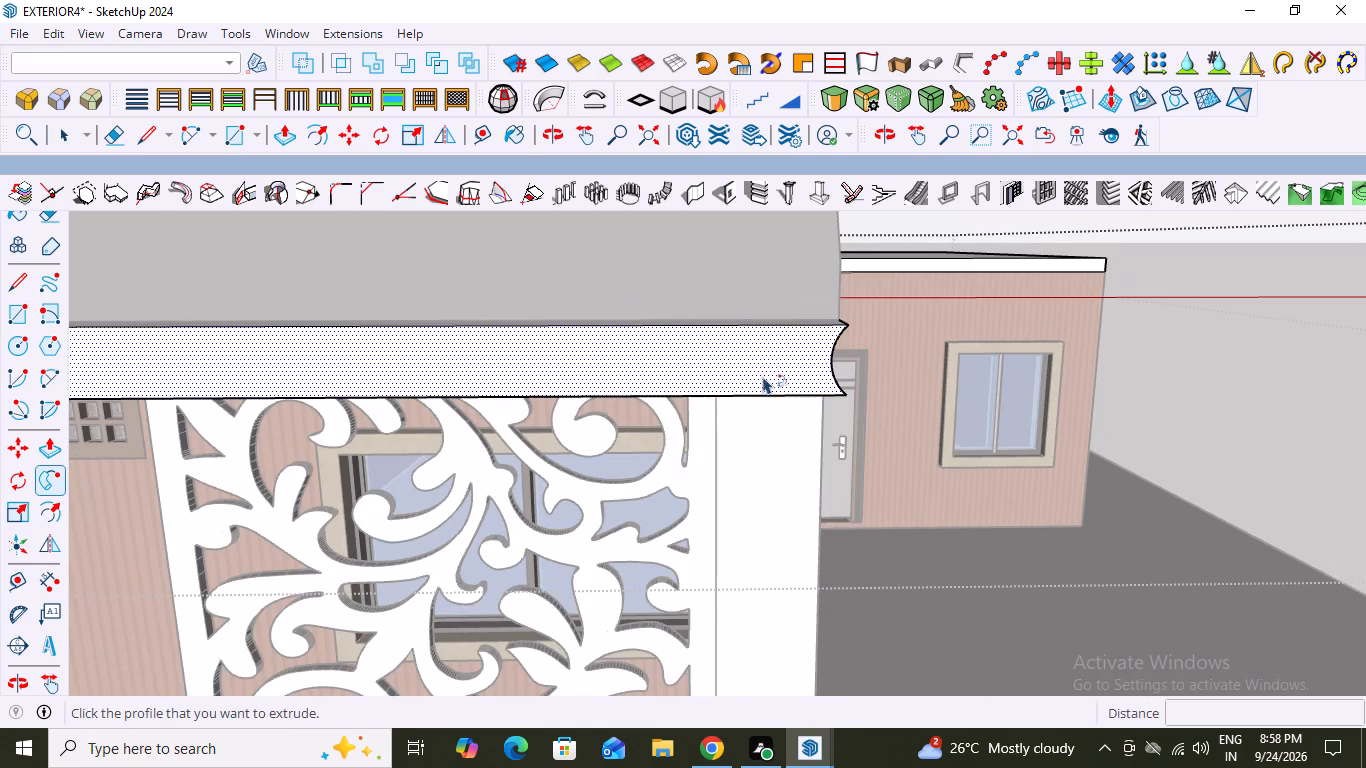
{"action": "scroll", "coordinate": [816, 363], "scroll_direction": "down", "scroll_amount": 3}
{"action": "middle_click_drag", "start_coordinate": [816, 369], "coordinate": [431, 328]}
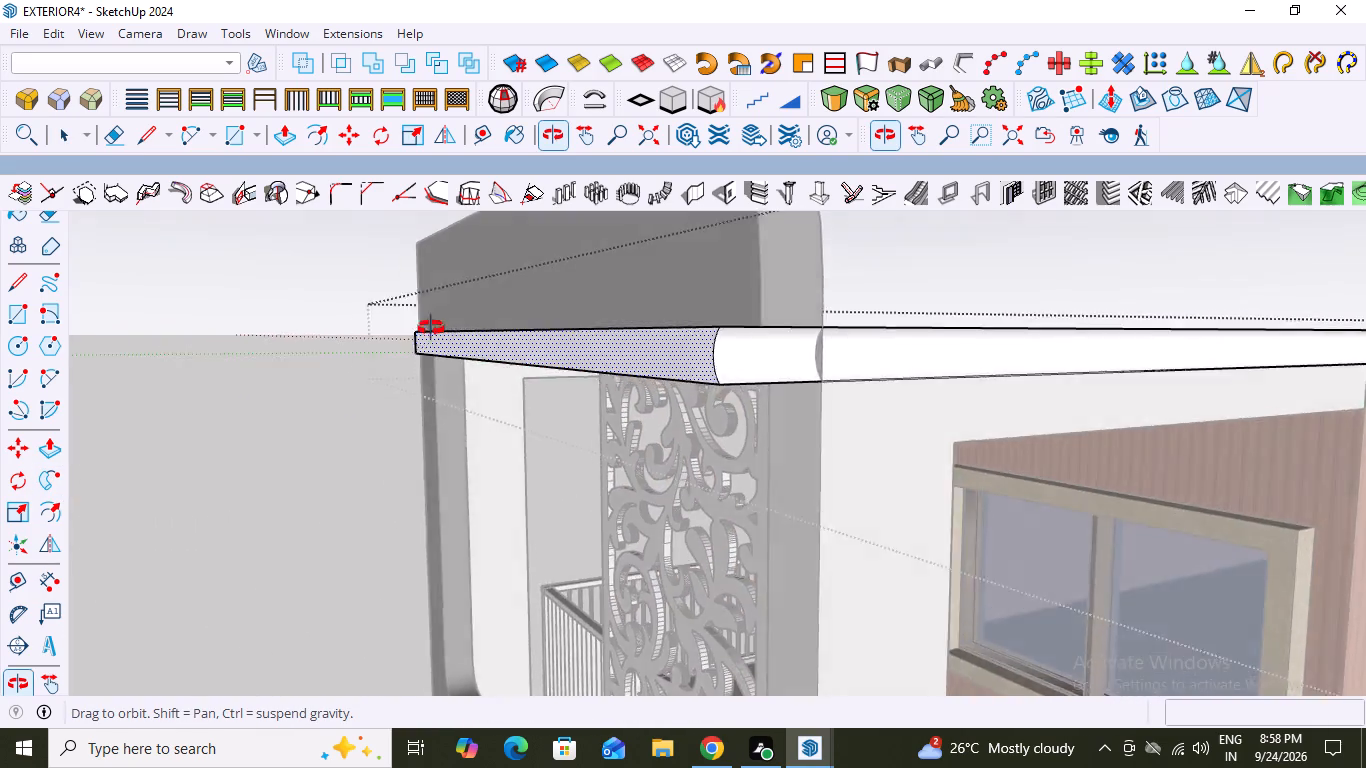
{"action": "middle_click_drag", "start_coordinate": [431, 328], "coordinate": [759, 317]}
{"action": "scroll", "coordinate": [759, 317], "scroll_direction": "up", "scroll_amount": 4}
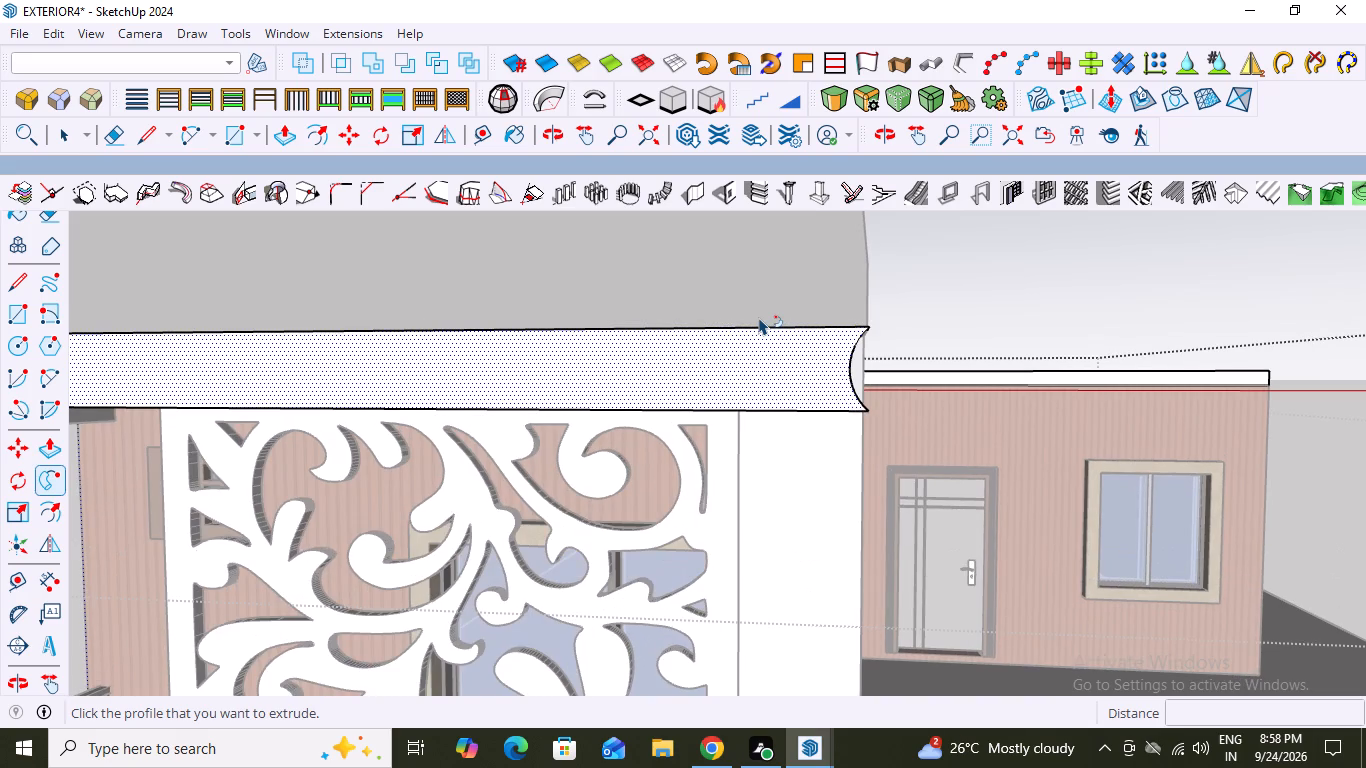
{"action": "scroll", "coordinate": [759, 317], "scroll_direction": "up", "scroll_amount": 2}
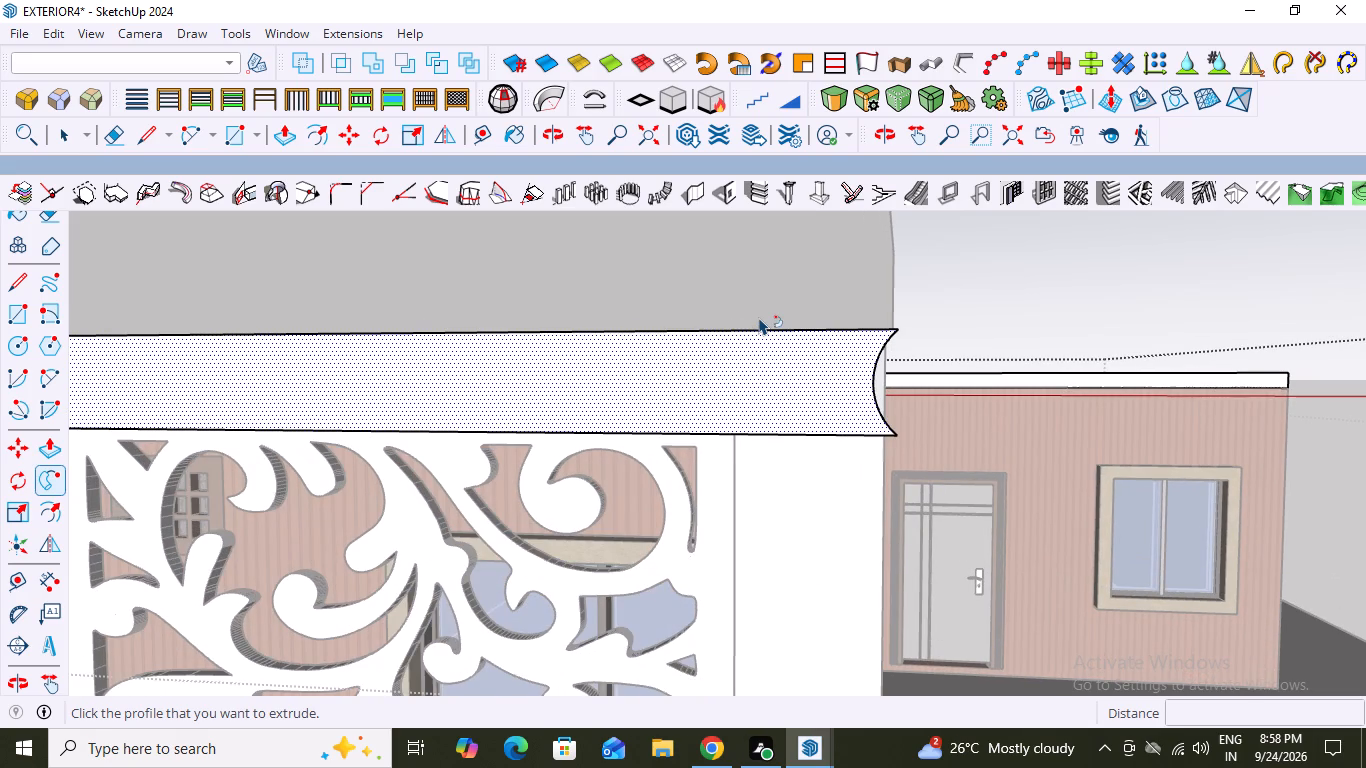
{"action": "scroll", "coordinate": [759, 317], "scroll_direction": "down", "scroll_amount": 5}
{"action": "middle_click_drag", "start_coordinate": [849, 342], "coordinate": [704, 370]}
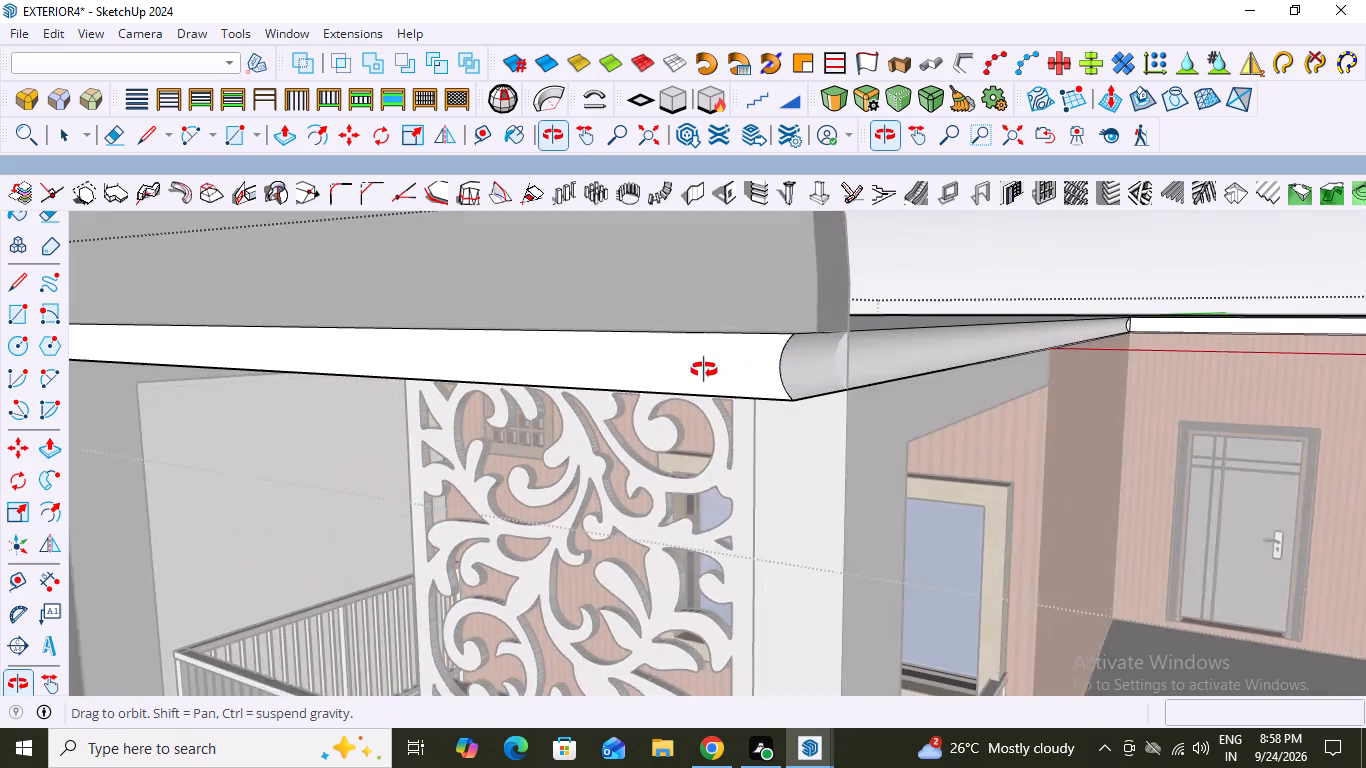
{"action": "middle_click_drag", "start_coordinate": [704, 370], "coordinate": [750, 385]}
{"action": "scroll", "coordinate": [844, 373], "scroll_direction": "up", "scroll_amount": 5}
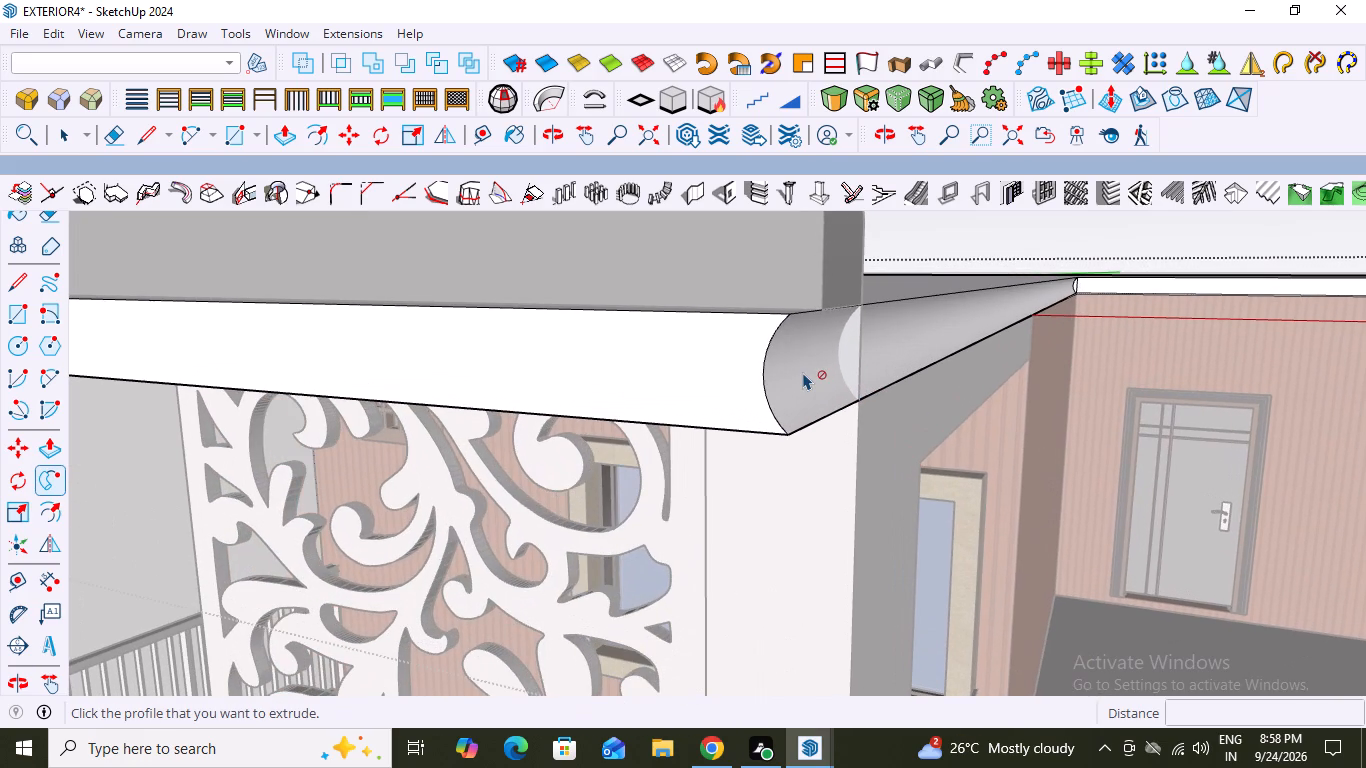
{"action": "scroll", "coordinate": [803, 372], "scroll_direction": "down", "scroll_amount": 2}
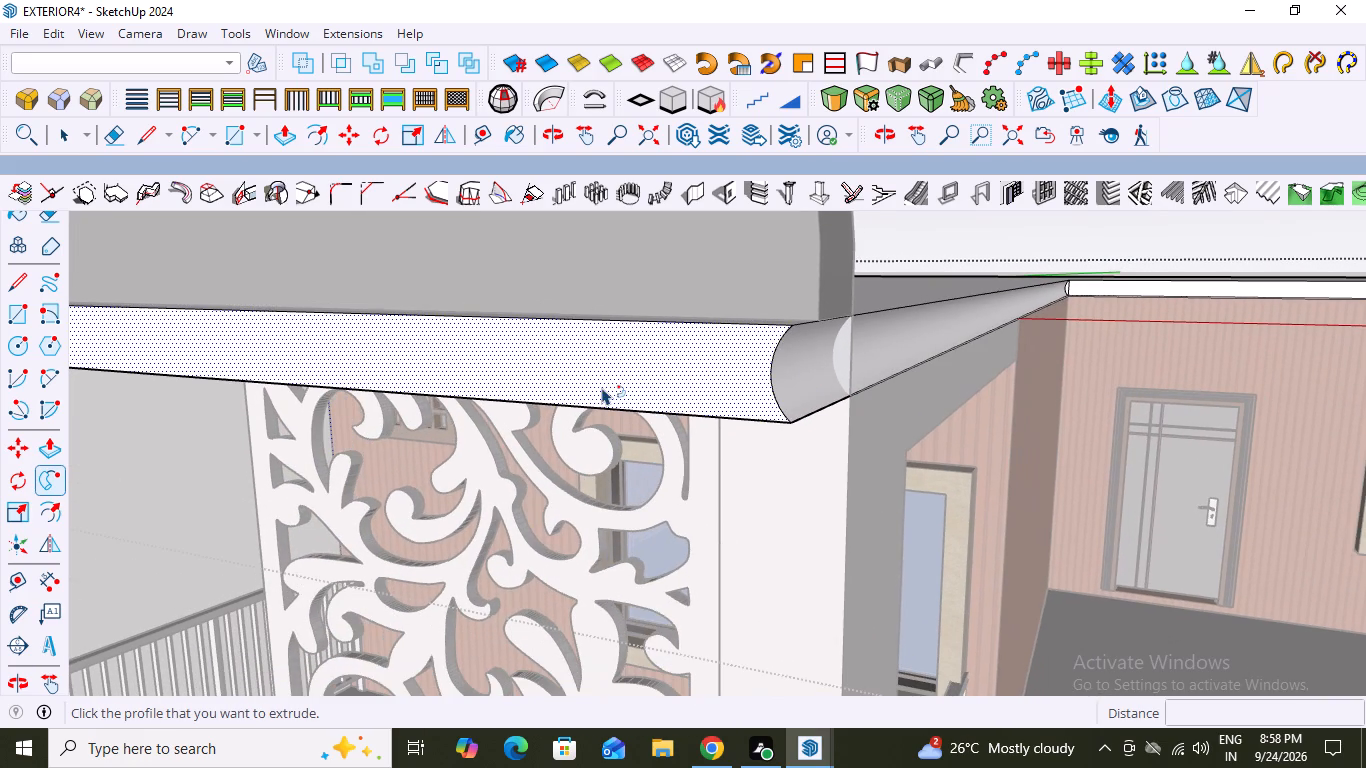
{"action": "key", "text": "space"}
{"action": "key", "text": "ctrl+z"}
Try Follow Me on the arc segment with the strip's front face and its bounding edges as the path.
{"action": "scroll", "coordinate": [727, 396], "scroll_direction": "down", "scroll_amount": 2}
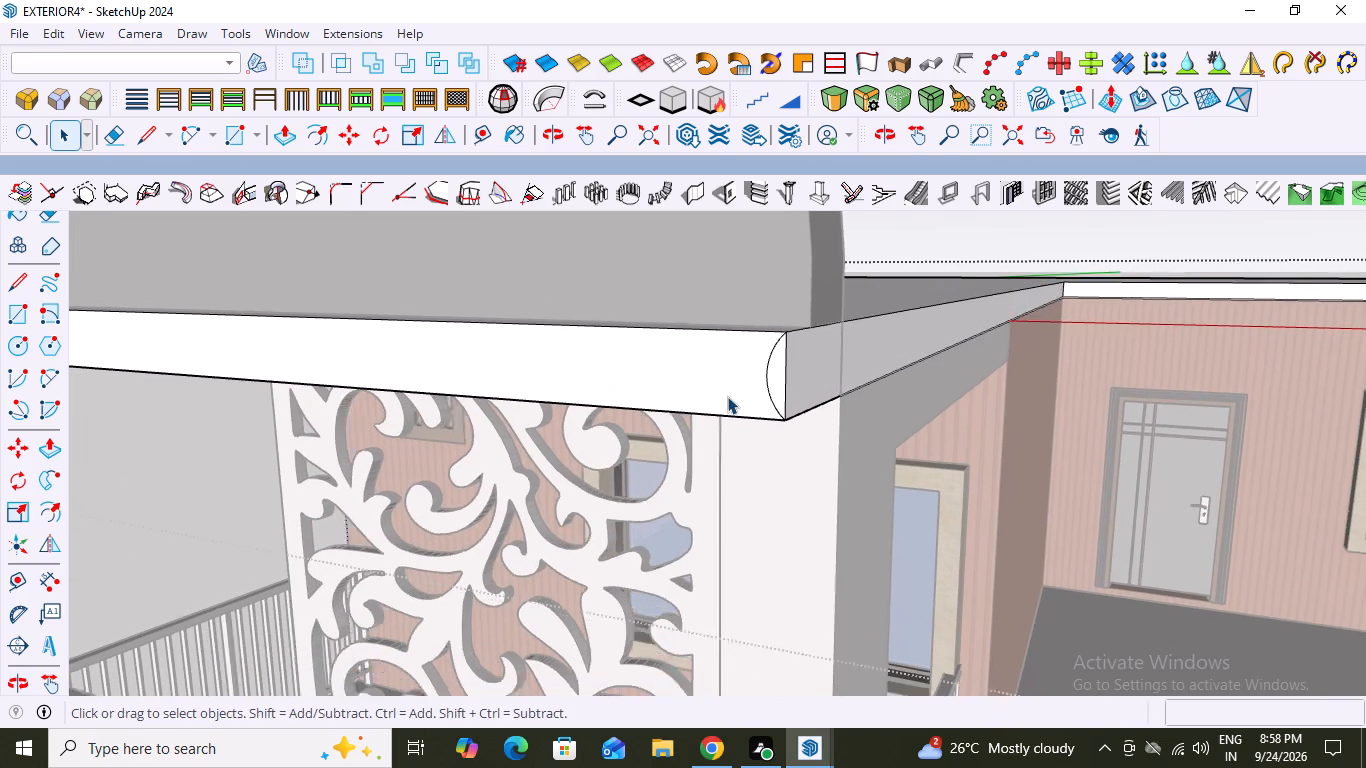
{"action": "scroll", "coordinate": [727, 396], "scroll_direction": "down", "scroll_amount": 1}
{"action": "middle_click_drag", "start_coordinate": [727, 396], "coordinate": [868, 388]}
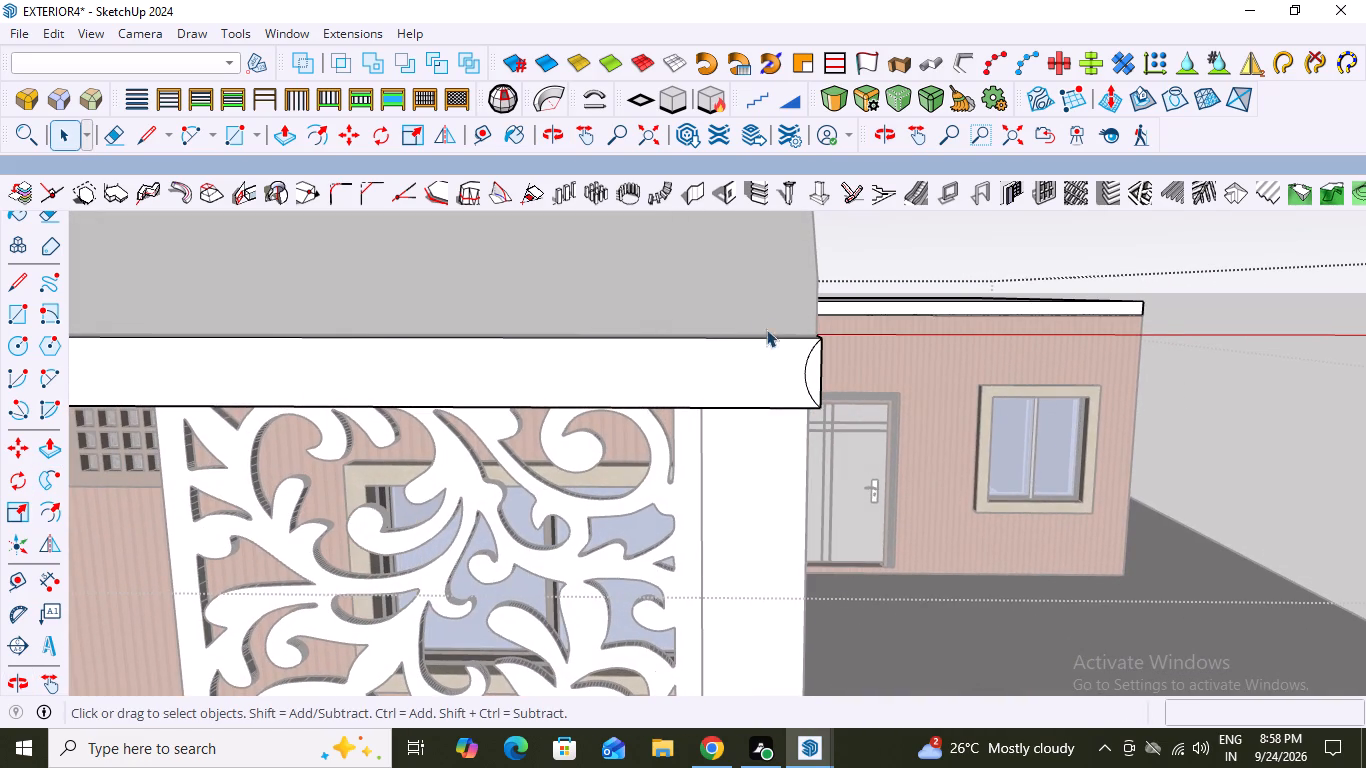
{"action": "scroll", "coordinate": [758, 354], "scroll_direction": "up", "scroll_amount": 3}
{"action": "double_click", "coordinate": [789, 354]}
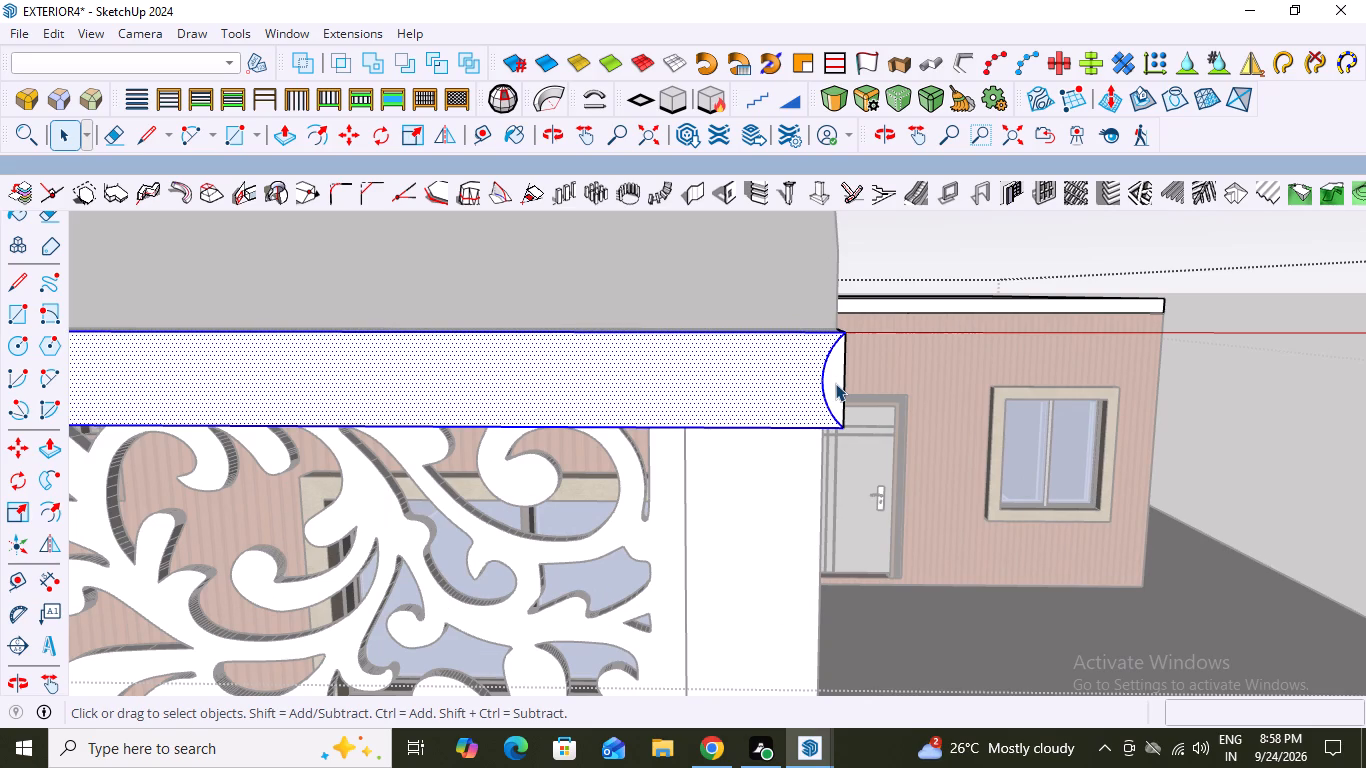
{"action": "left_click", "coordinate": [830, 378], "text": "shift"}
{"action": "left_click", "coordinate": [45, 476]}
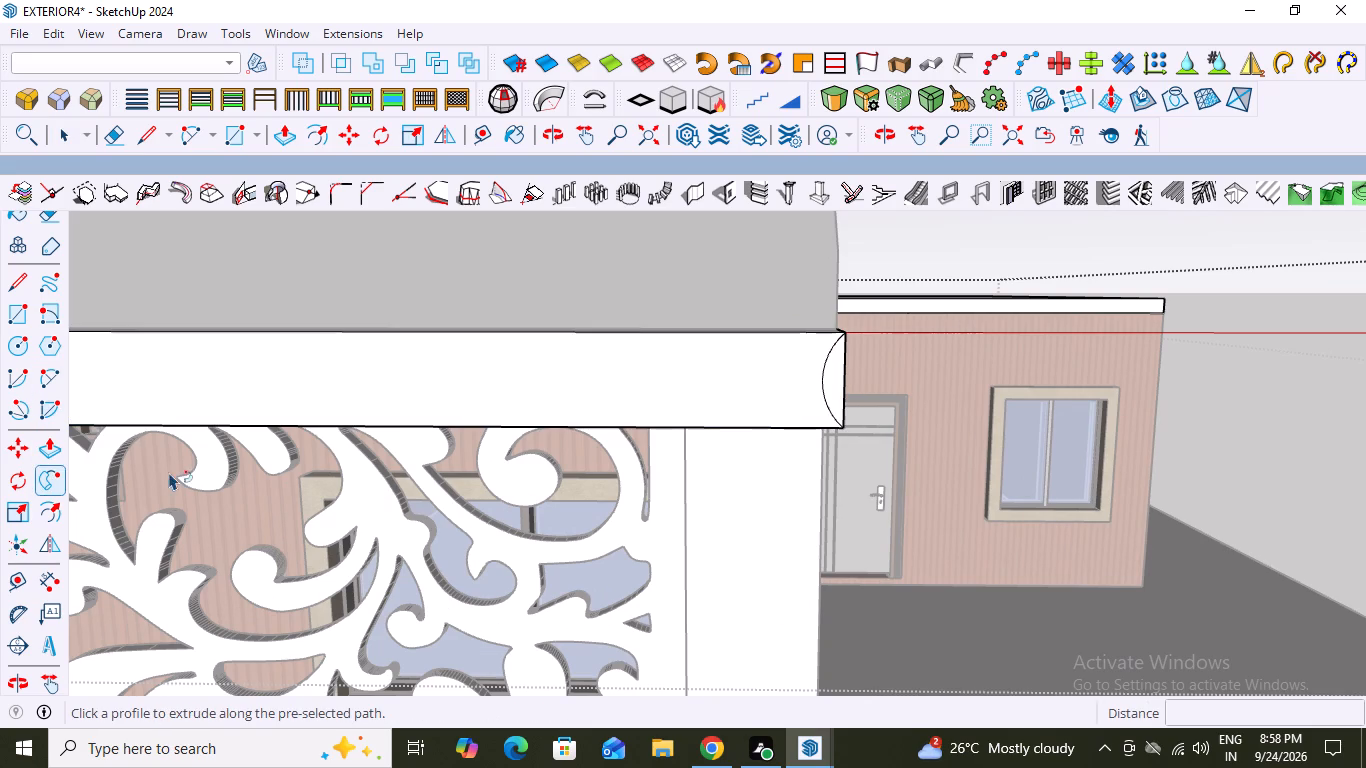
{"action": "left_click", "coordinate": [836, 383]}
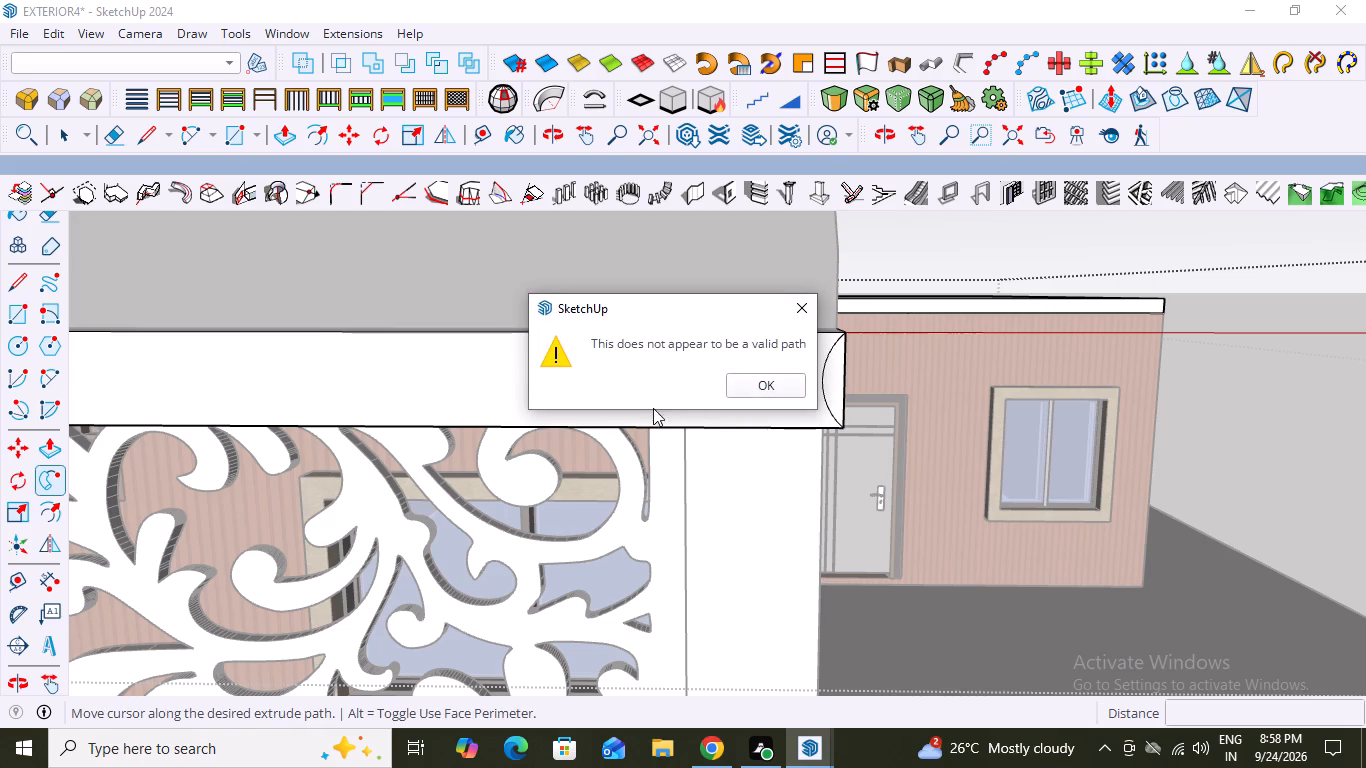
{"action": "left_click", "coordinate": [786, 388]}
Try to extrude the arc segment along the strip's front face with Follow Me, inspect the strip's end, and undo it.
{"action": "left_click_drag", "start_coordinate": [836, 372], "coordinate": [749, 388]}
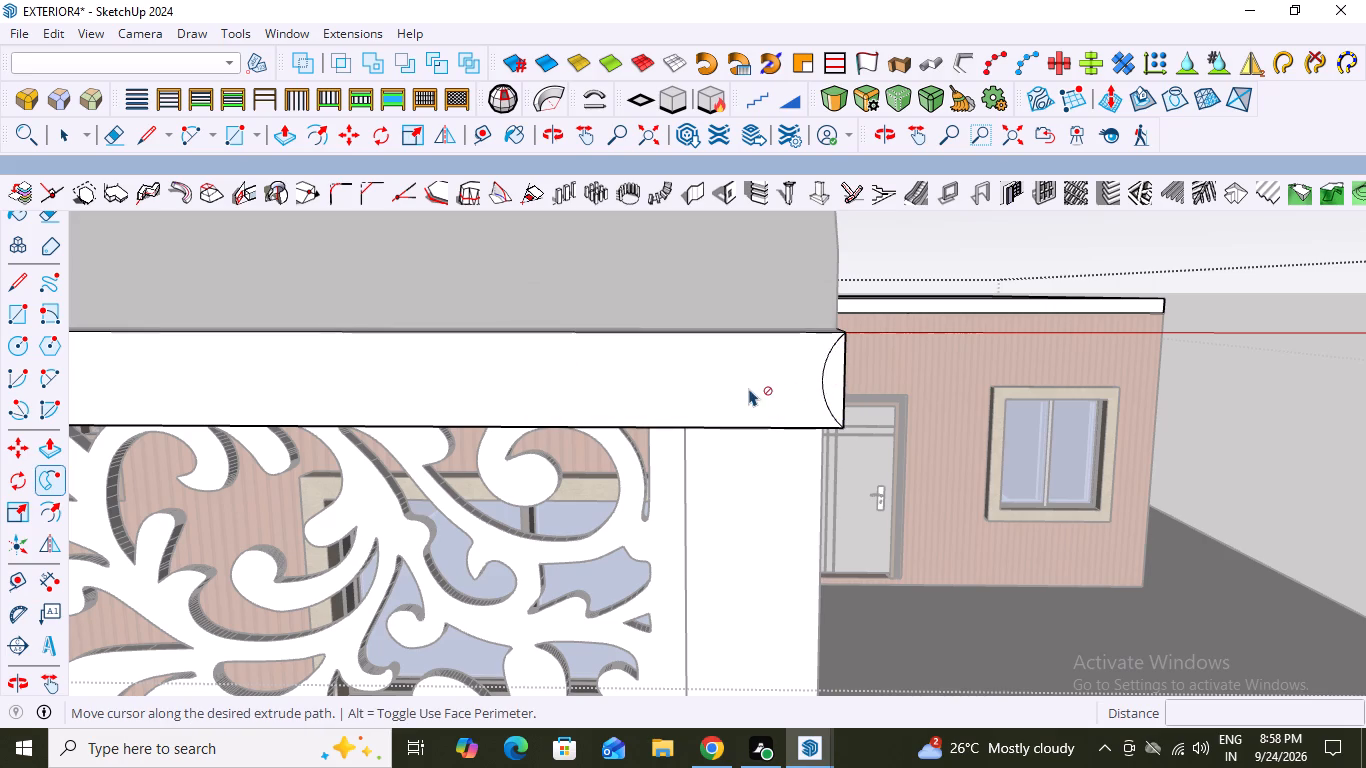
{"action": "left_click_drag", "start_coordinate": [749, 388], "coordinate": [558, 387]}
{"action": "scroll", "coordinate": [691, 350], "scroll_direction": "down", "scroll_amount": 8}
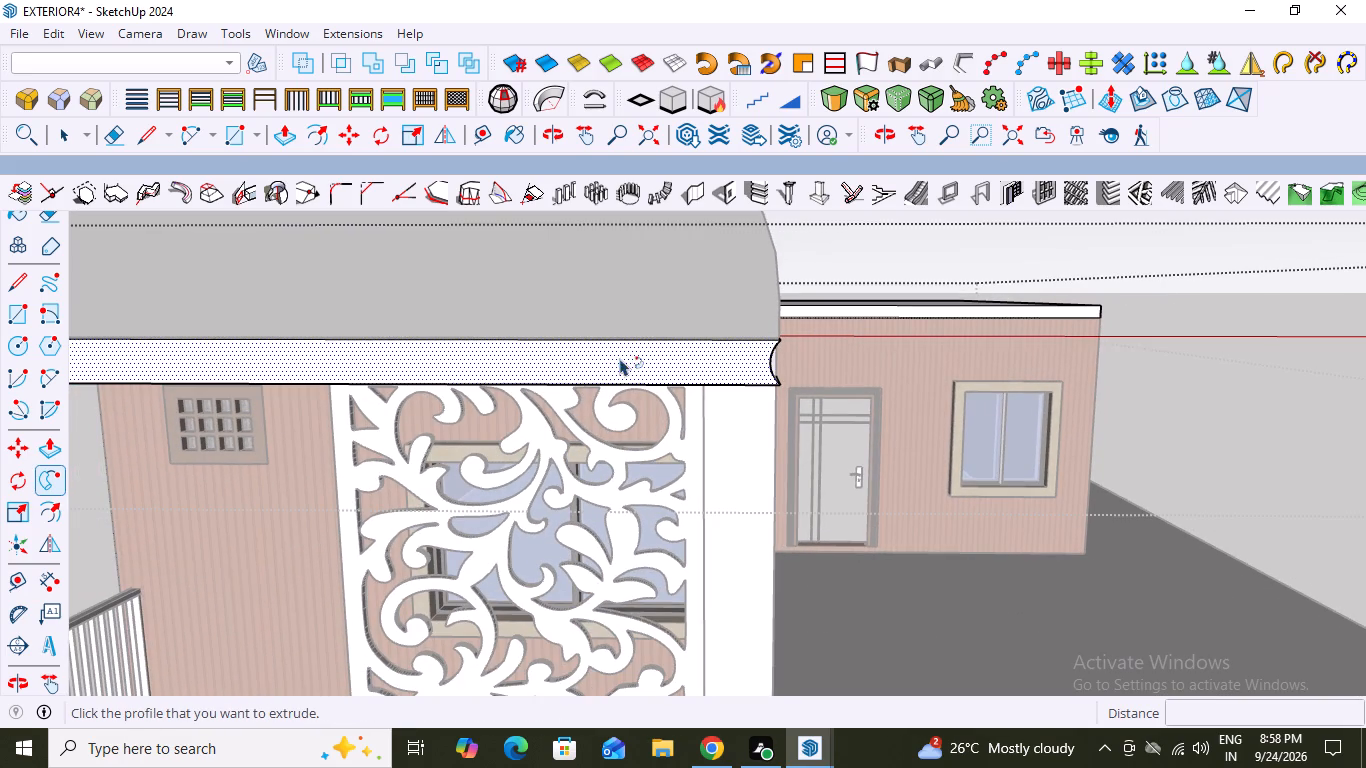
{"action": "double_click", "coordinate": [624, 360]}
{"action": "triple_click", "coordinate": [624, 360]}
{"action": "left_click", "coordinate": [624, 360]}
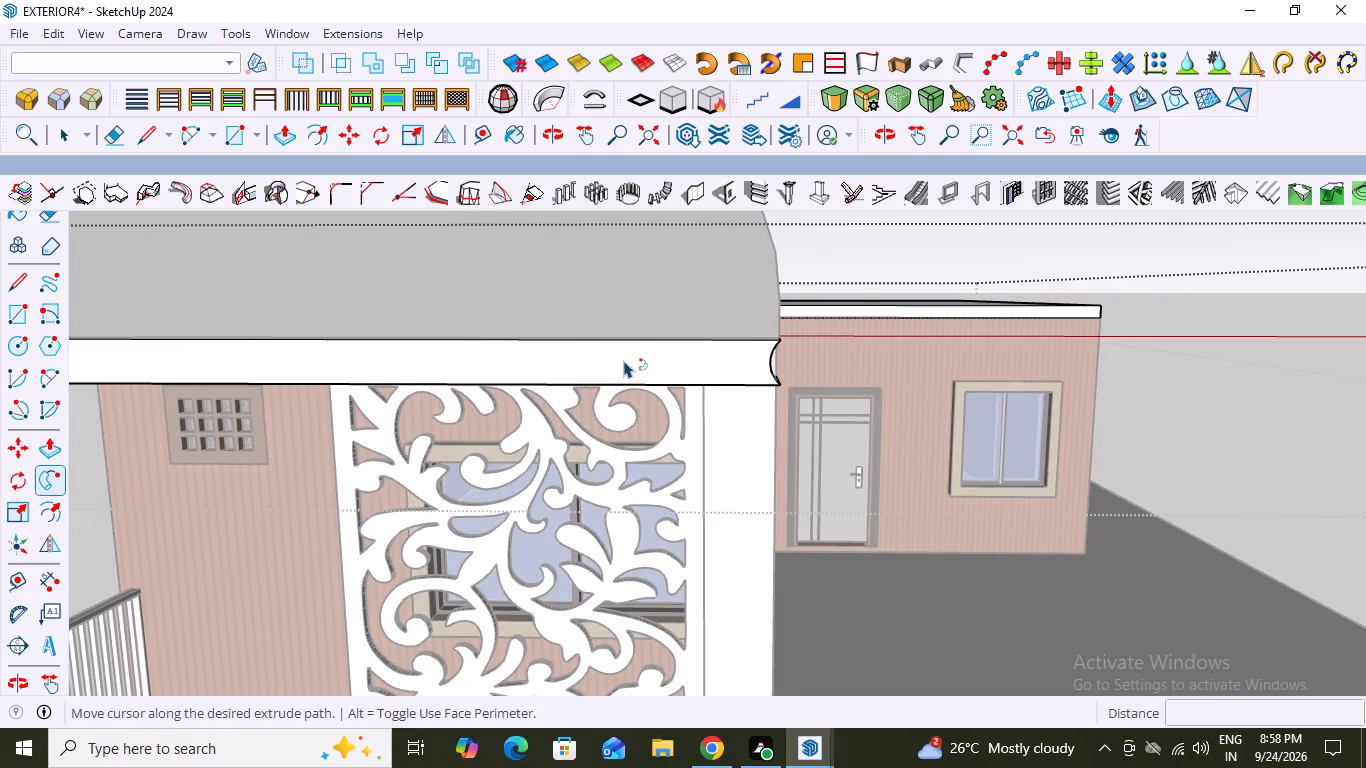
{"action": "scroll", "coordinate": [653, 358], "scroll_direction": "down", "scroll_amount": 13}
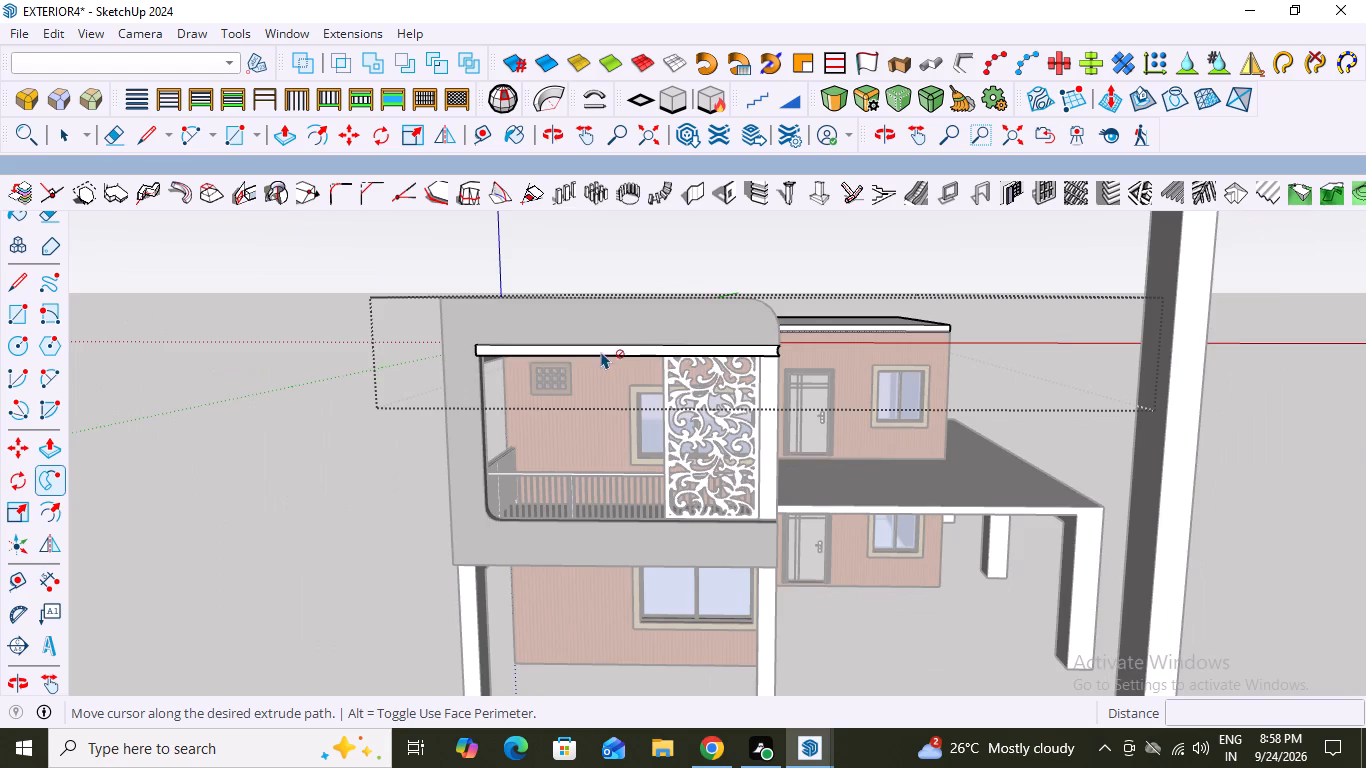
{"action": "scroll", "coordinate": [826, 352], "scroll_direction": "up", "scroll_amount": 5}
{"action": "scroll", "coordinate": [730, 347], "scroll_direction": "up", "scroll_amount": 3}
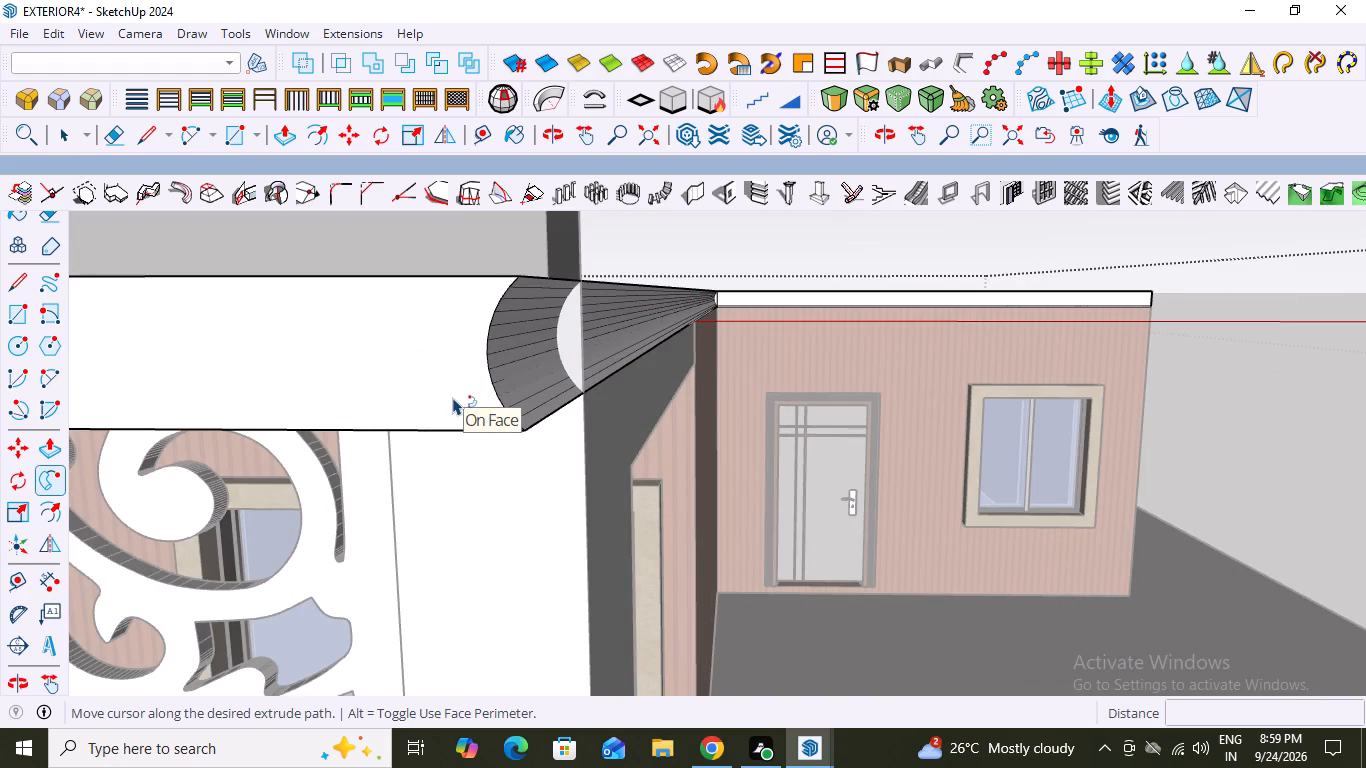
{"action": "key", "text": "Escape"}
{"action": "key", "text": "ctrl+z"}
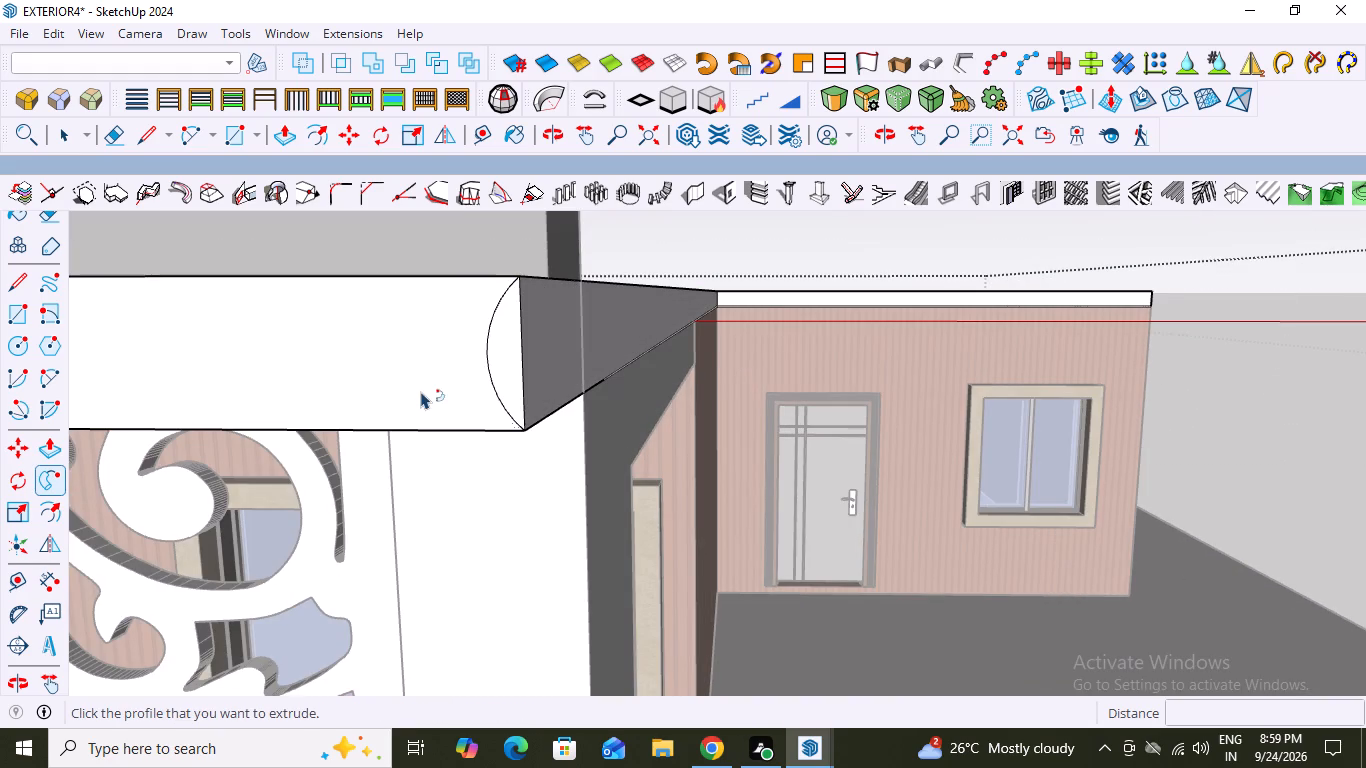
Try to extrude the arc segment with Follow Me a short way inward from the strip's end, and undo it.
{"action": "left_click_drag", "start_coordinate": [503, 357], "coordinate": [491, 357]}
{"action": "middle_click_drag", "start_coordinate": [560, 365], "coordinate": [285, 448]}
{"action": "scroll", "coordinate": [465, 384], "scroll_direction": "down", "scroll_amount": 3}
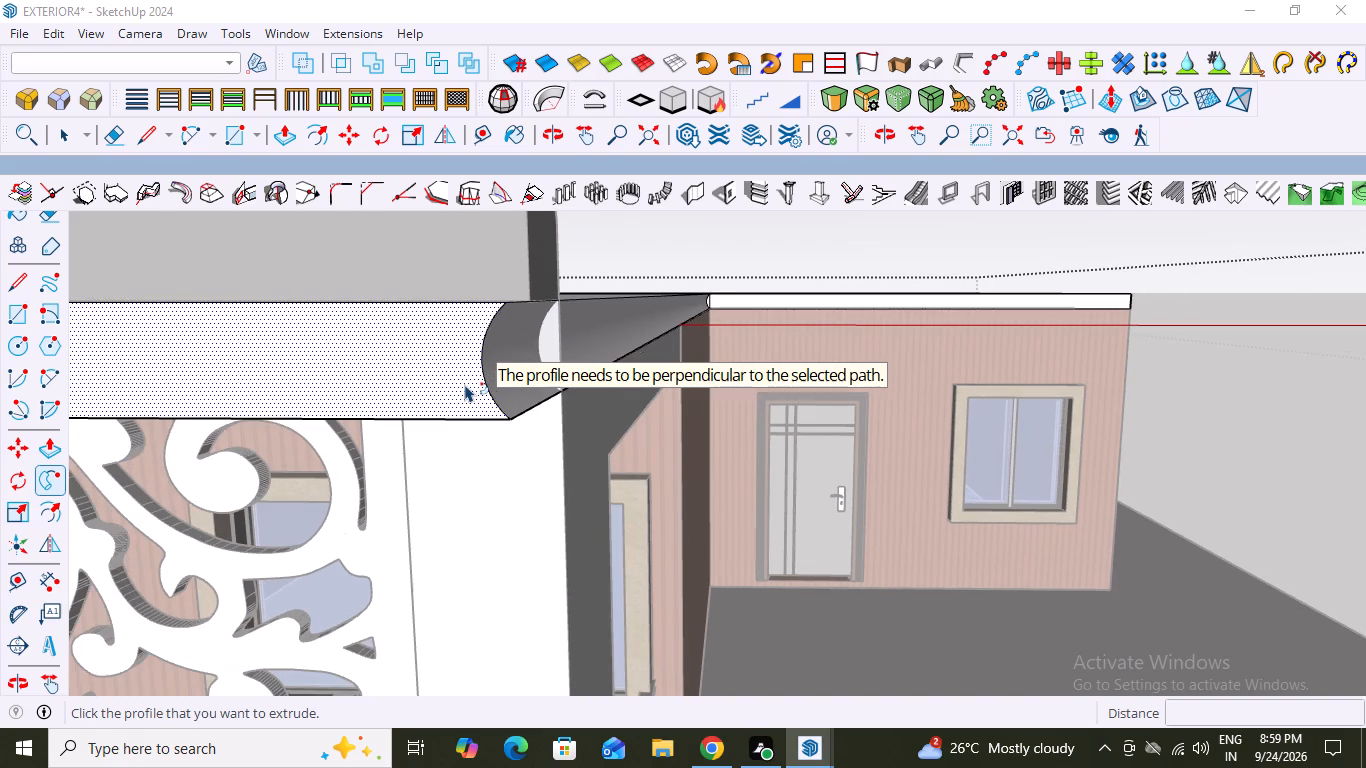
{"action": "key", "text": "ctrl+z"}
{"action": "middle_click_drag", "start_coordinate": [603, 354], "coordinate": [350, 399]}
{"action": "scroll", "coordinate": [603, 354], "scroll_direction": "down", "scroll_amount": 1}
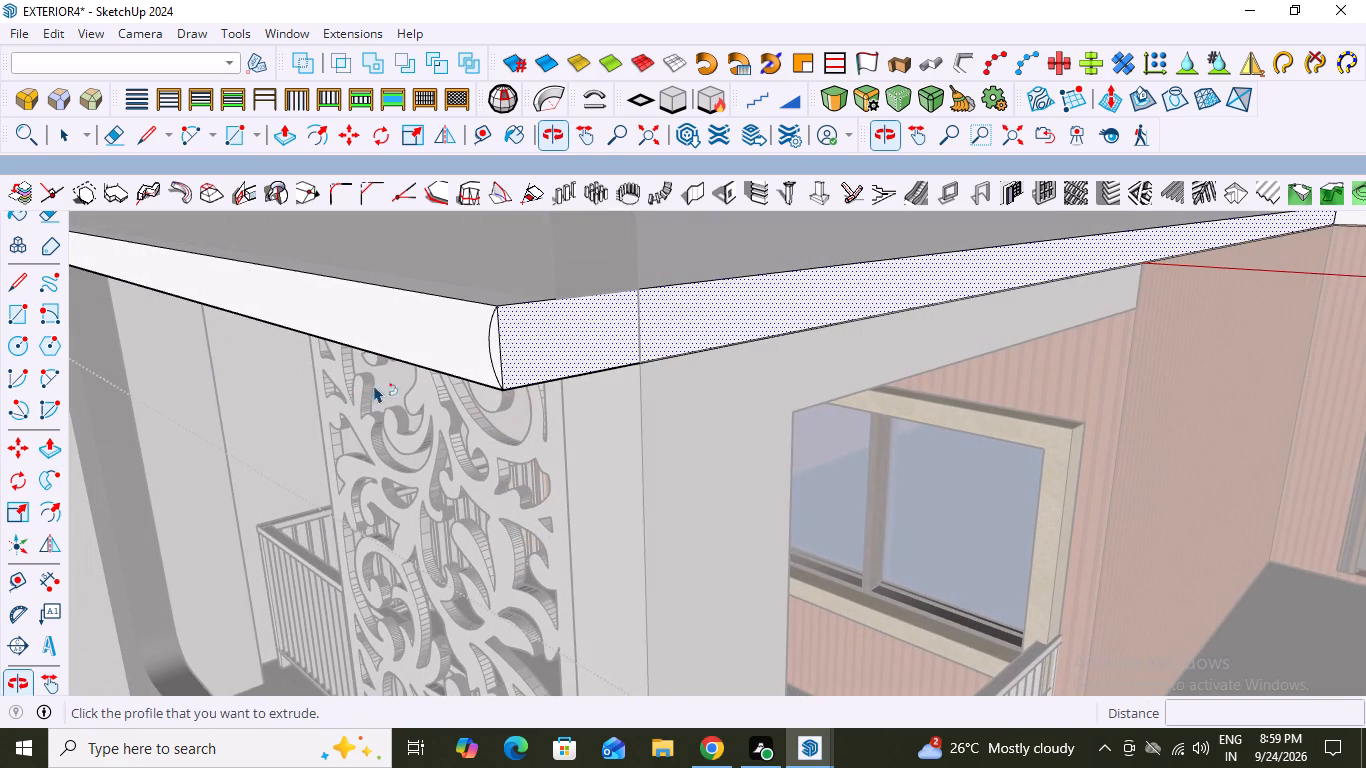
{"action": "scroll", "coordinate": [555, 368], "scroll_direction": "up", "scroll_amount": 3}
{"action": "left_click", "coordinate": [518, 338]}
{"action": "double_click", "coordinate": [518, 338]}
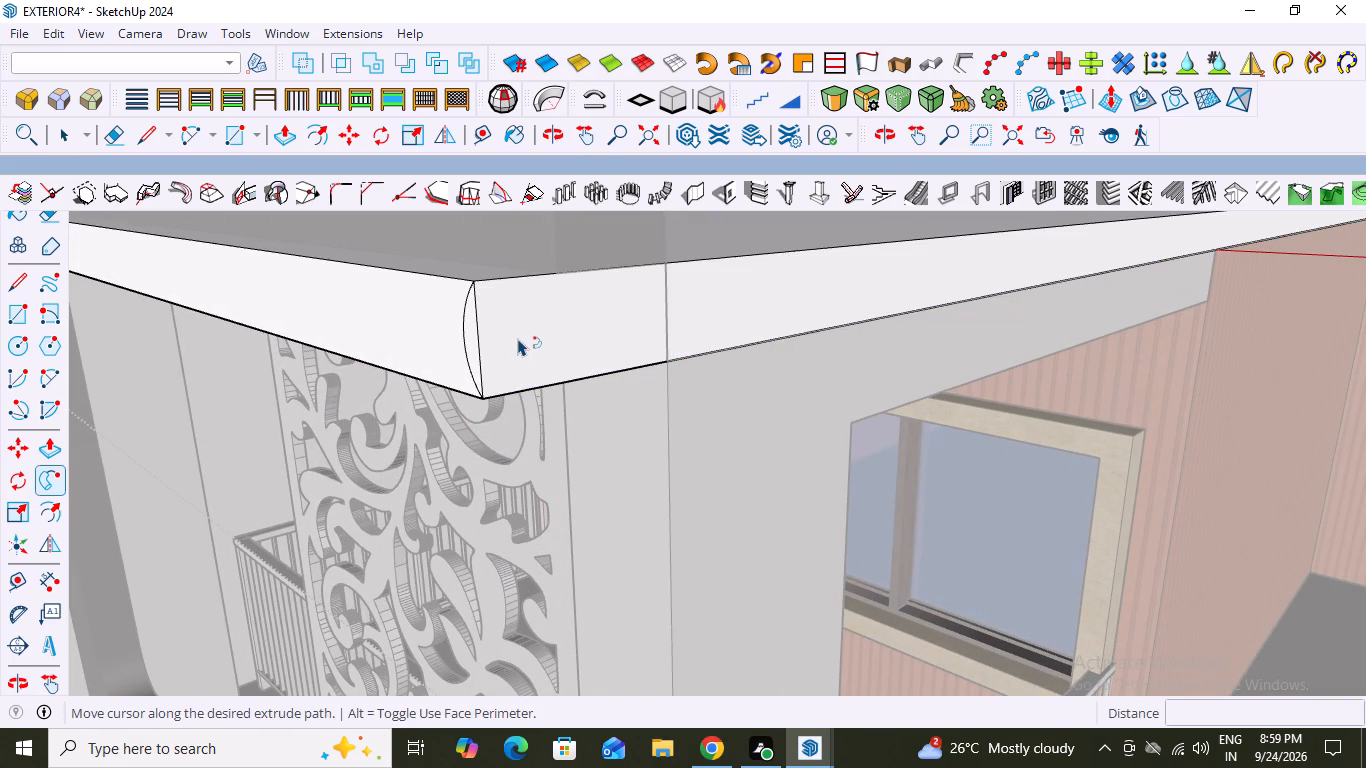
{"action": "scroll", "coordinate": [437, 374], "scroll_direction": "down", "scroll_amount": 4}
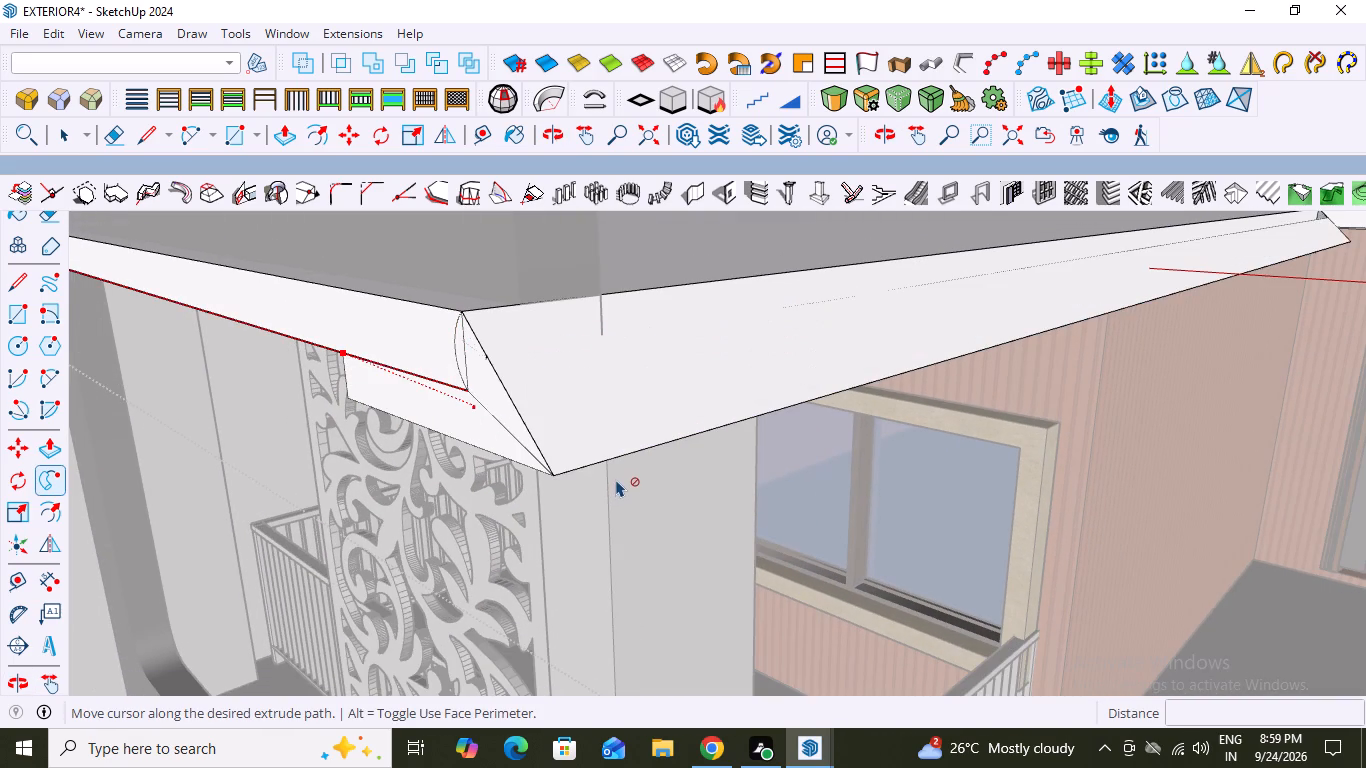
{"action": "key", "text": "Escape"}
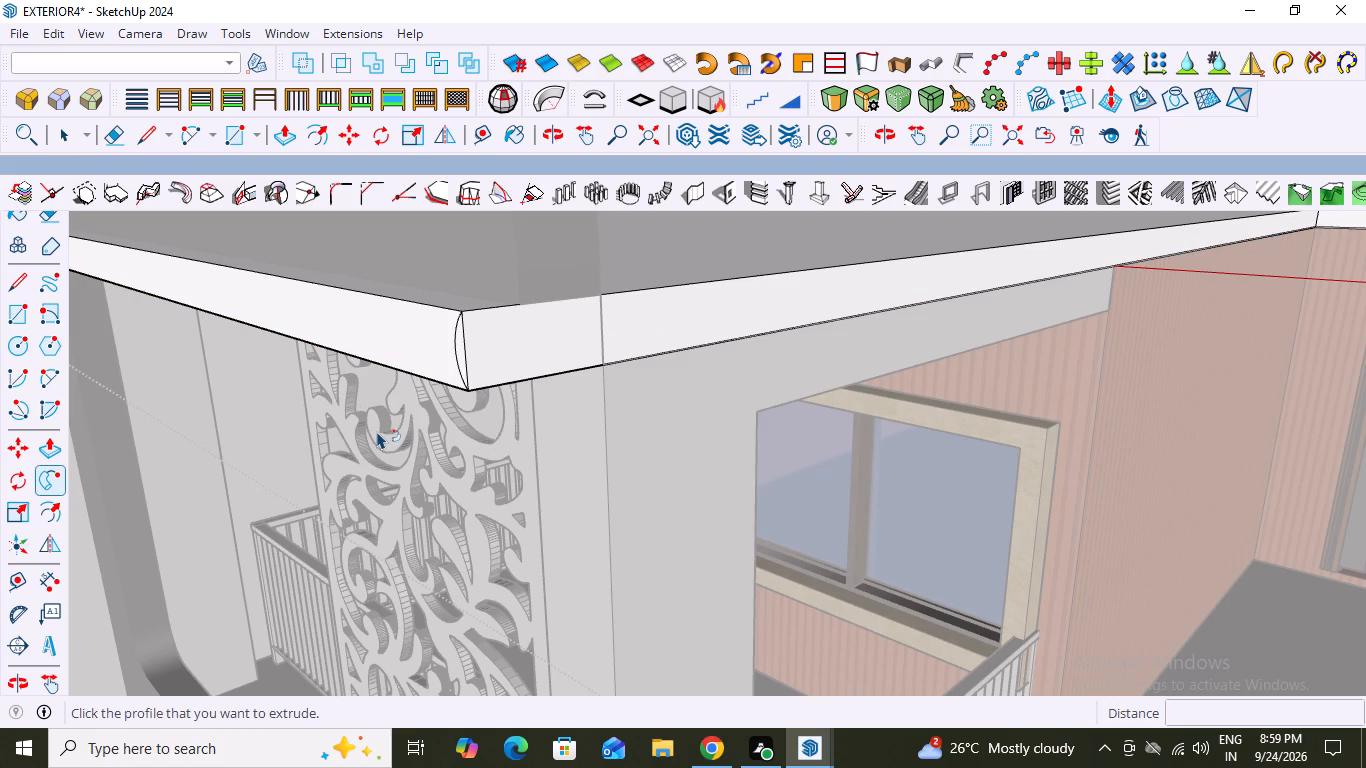
Undo the arc drawn at the column-side end of the strip's front face.
{"action": "key", "text": "ctrl+z"}
{"action": "key", "text": "space"}
{"action": "key", "text": "space"}
{"action": "key", "text": "space"}
{"action": "scroll", "coordinate": [377, 431], "scroll_direction": "down", "scroll_amount": 10}
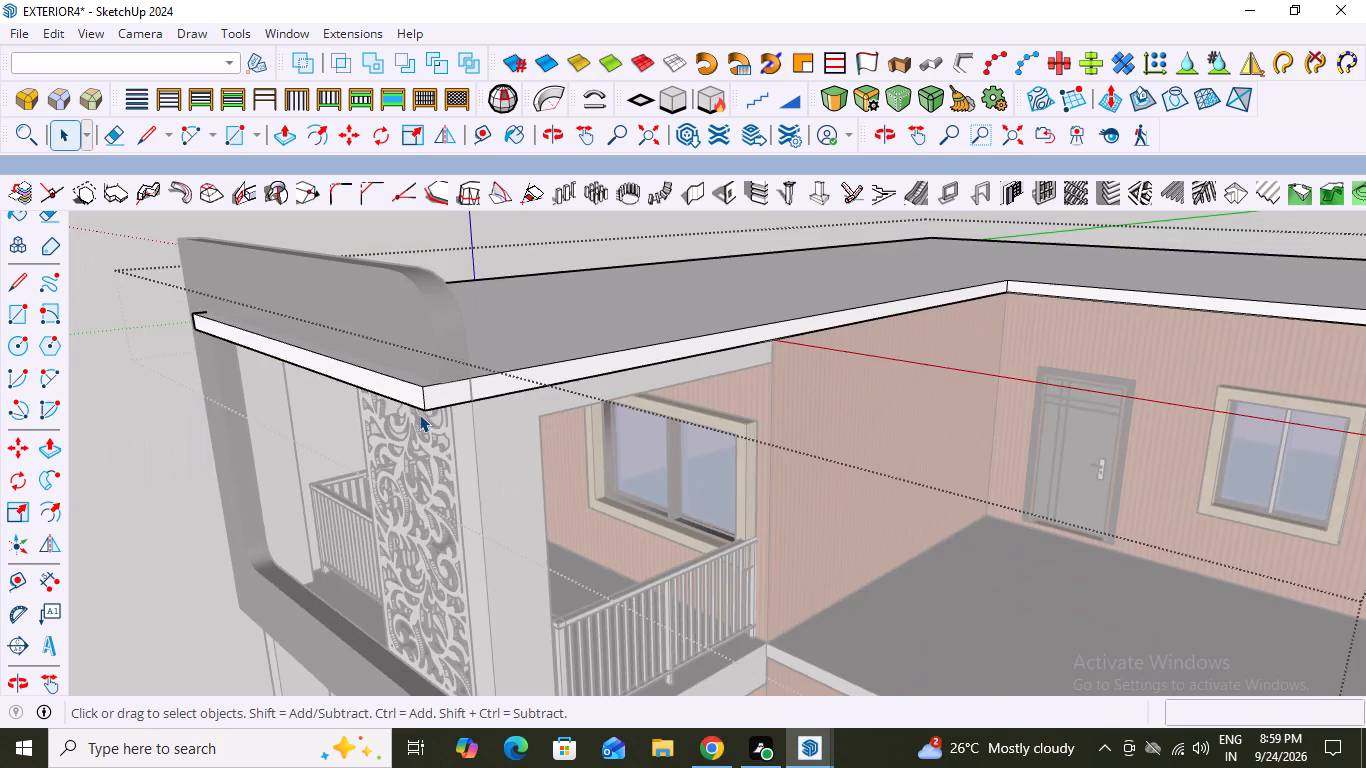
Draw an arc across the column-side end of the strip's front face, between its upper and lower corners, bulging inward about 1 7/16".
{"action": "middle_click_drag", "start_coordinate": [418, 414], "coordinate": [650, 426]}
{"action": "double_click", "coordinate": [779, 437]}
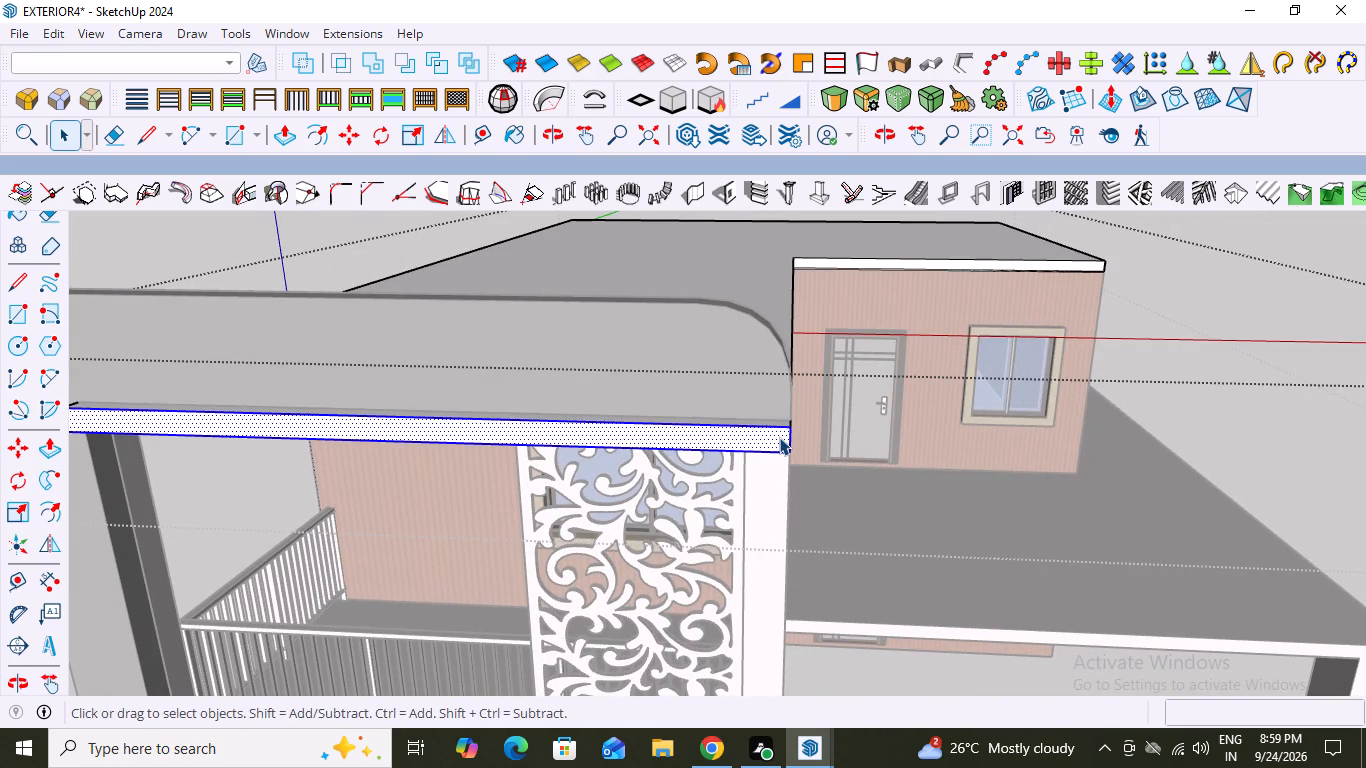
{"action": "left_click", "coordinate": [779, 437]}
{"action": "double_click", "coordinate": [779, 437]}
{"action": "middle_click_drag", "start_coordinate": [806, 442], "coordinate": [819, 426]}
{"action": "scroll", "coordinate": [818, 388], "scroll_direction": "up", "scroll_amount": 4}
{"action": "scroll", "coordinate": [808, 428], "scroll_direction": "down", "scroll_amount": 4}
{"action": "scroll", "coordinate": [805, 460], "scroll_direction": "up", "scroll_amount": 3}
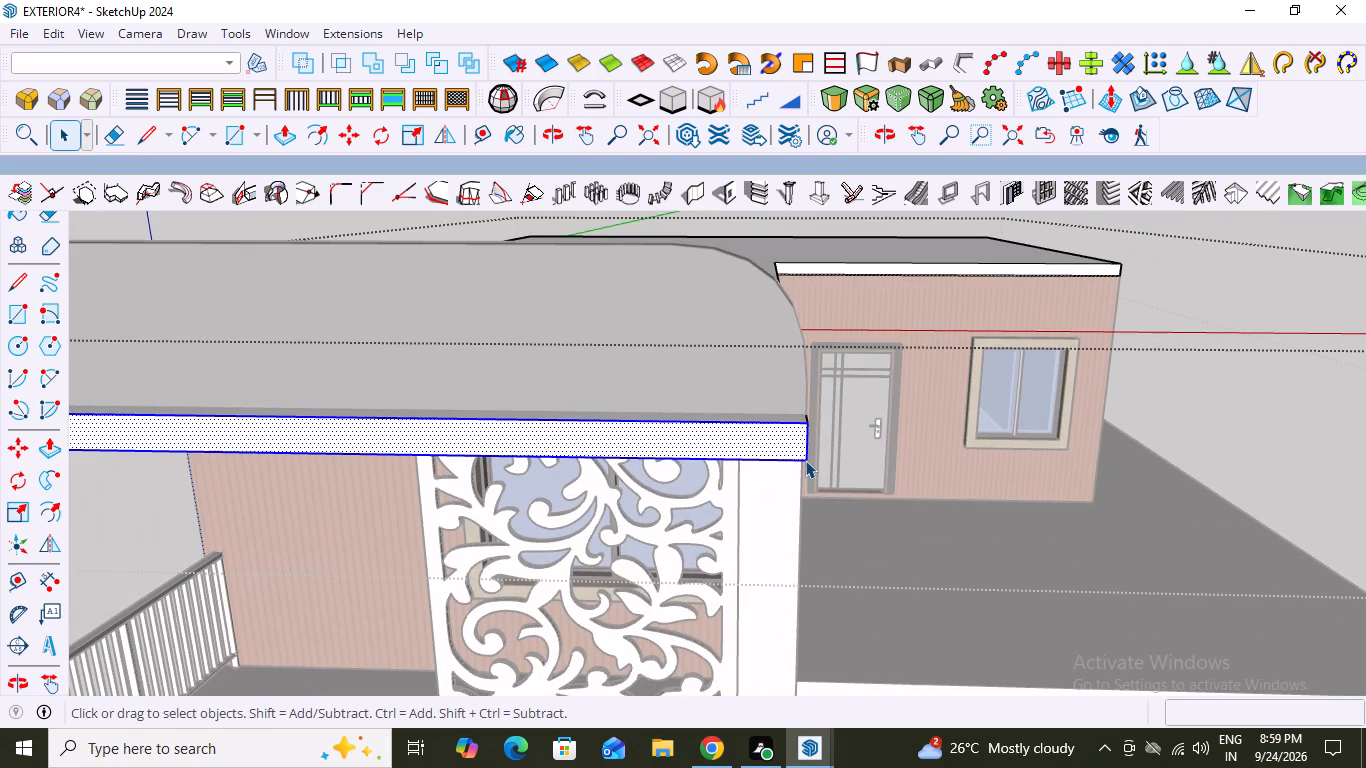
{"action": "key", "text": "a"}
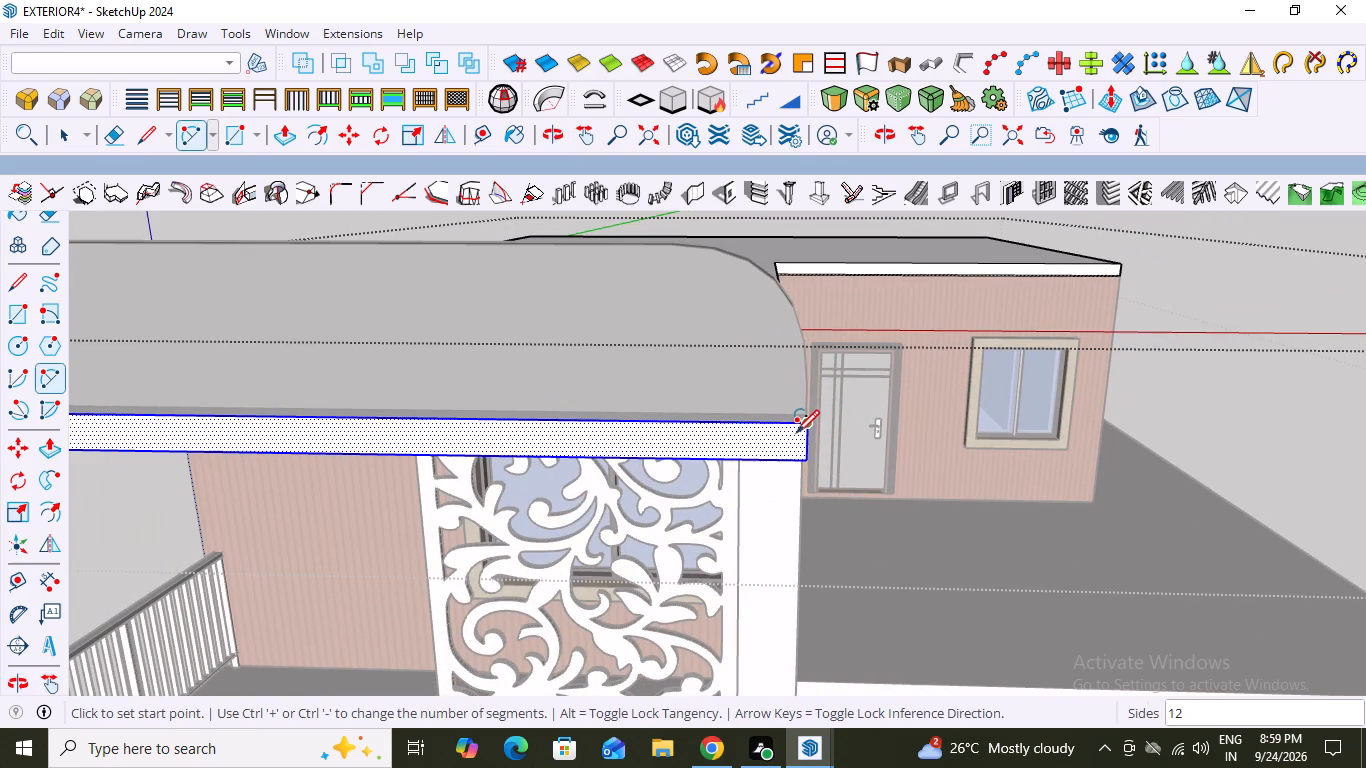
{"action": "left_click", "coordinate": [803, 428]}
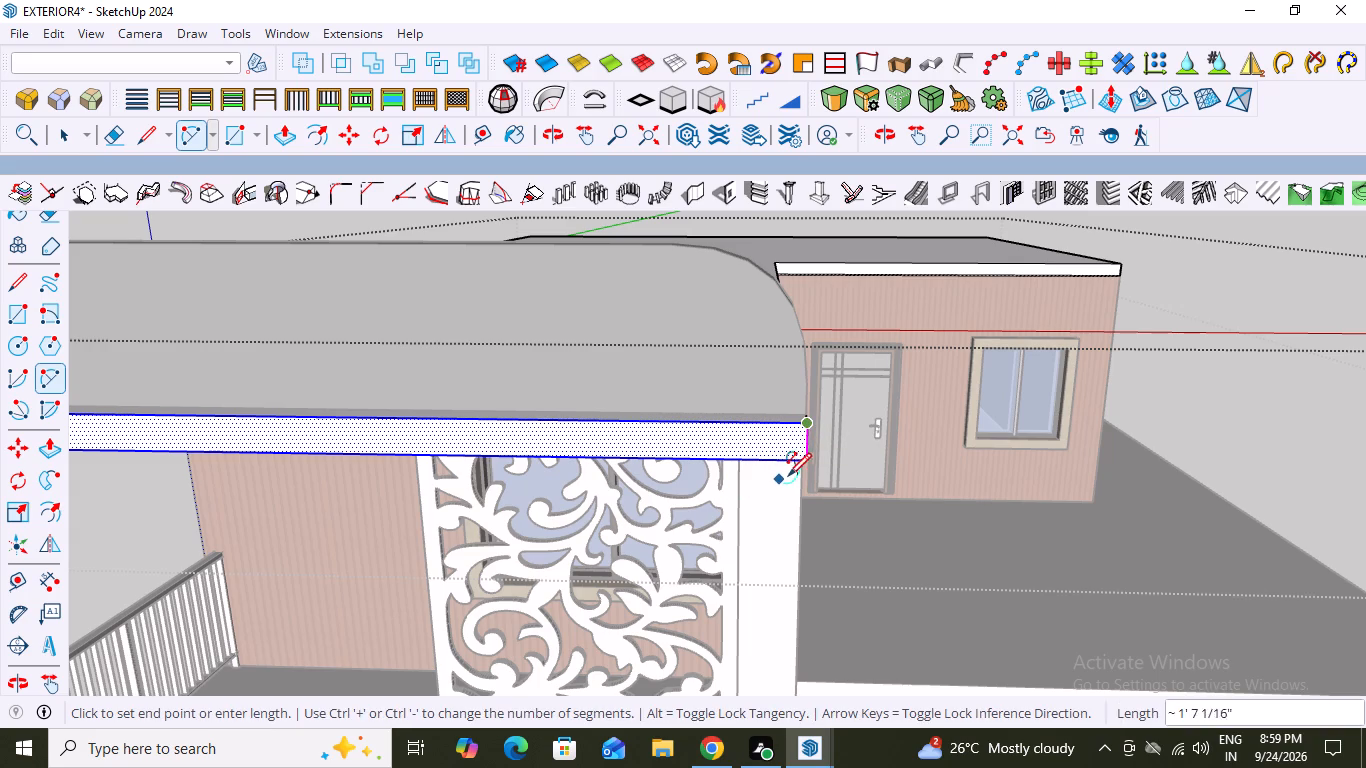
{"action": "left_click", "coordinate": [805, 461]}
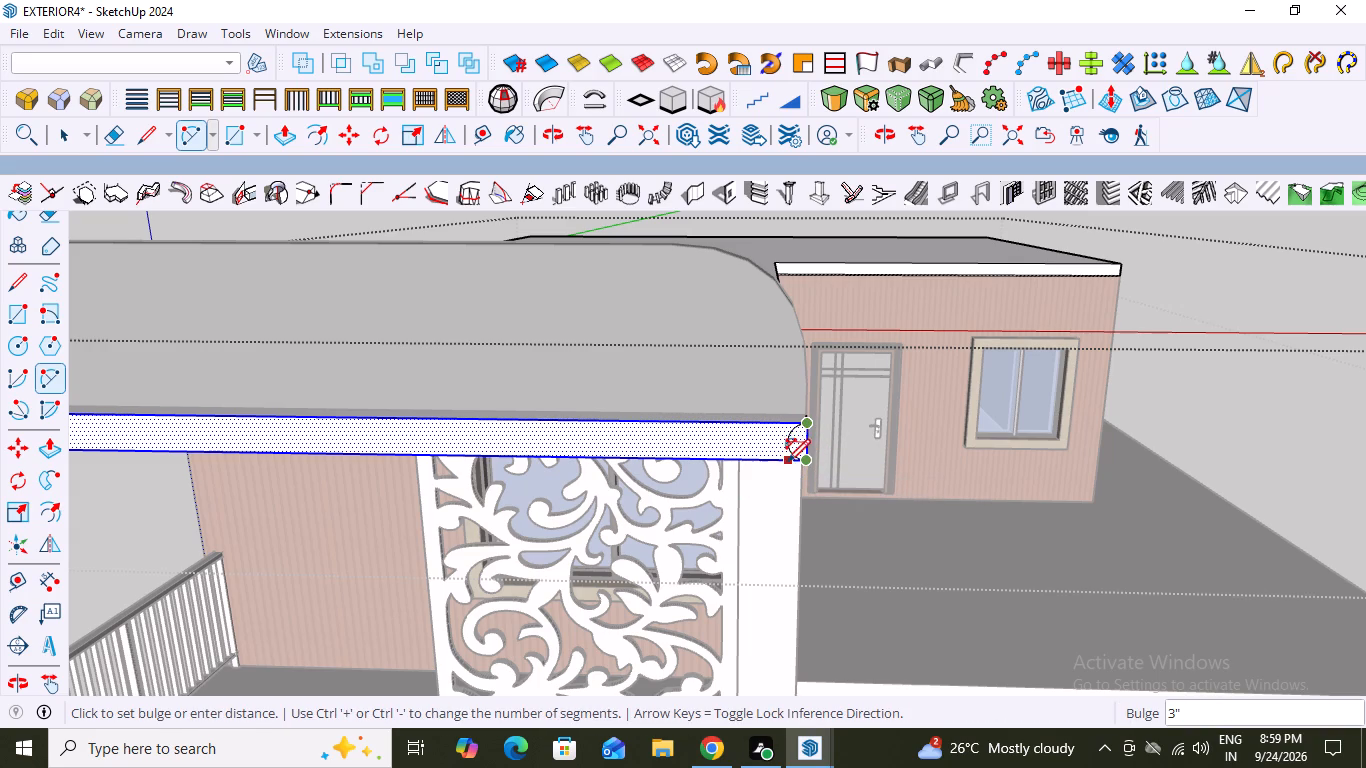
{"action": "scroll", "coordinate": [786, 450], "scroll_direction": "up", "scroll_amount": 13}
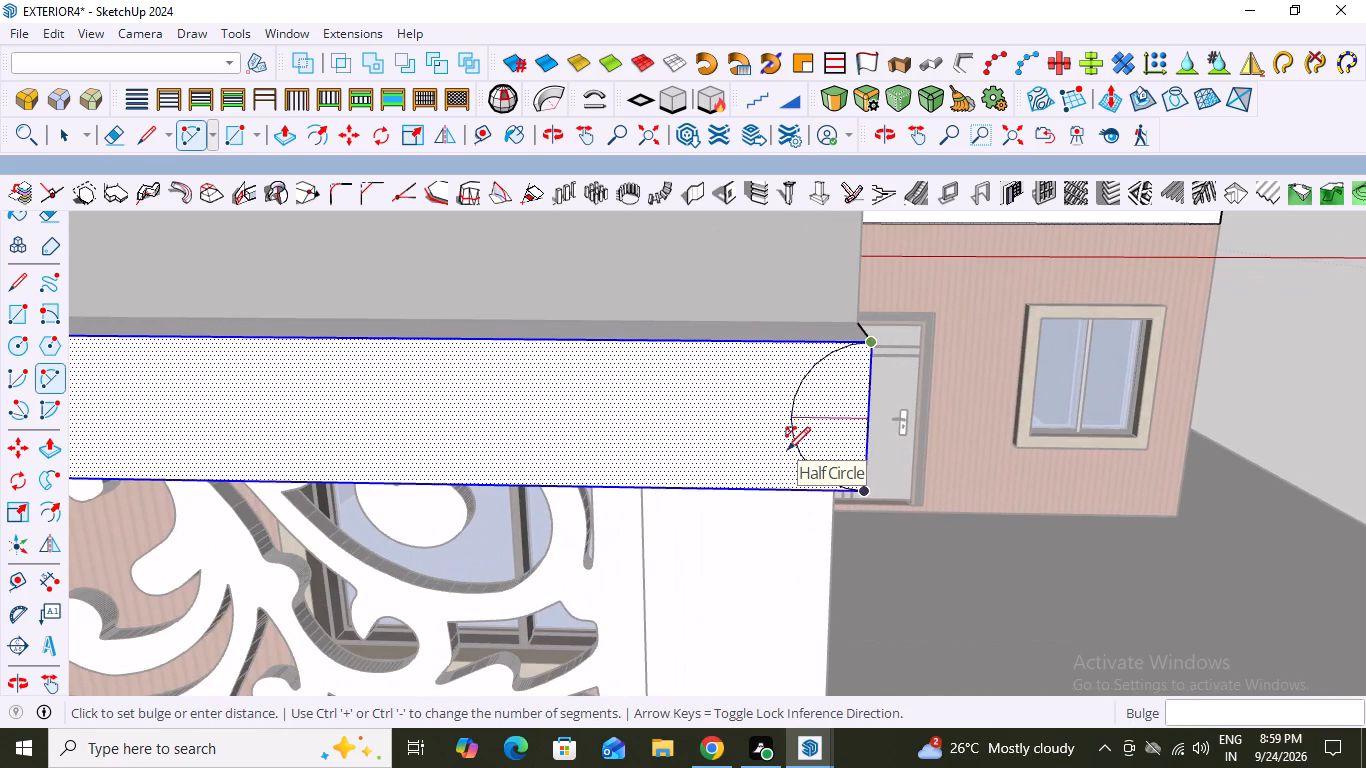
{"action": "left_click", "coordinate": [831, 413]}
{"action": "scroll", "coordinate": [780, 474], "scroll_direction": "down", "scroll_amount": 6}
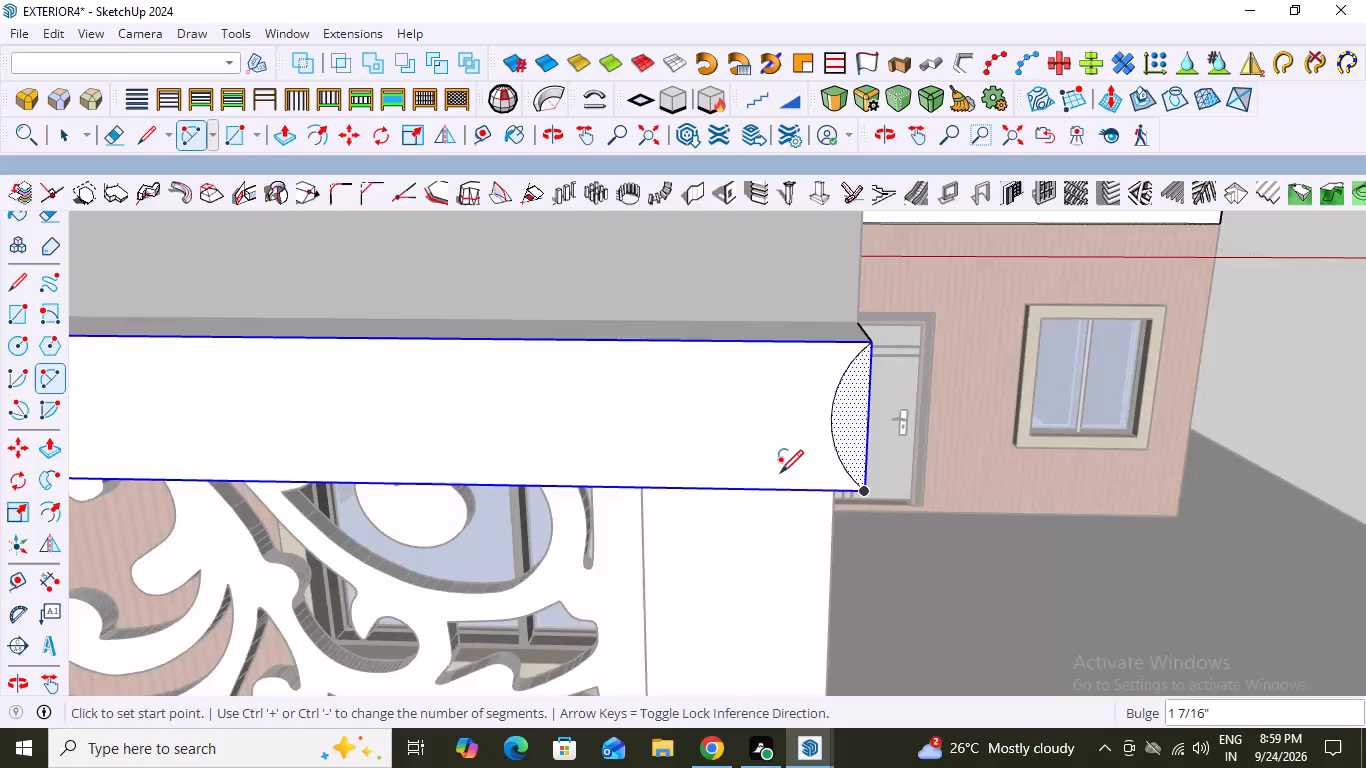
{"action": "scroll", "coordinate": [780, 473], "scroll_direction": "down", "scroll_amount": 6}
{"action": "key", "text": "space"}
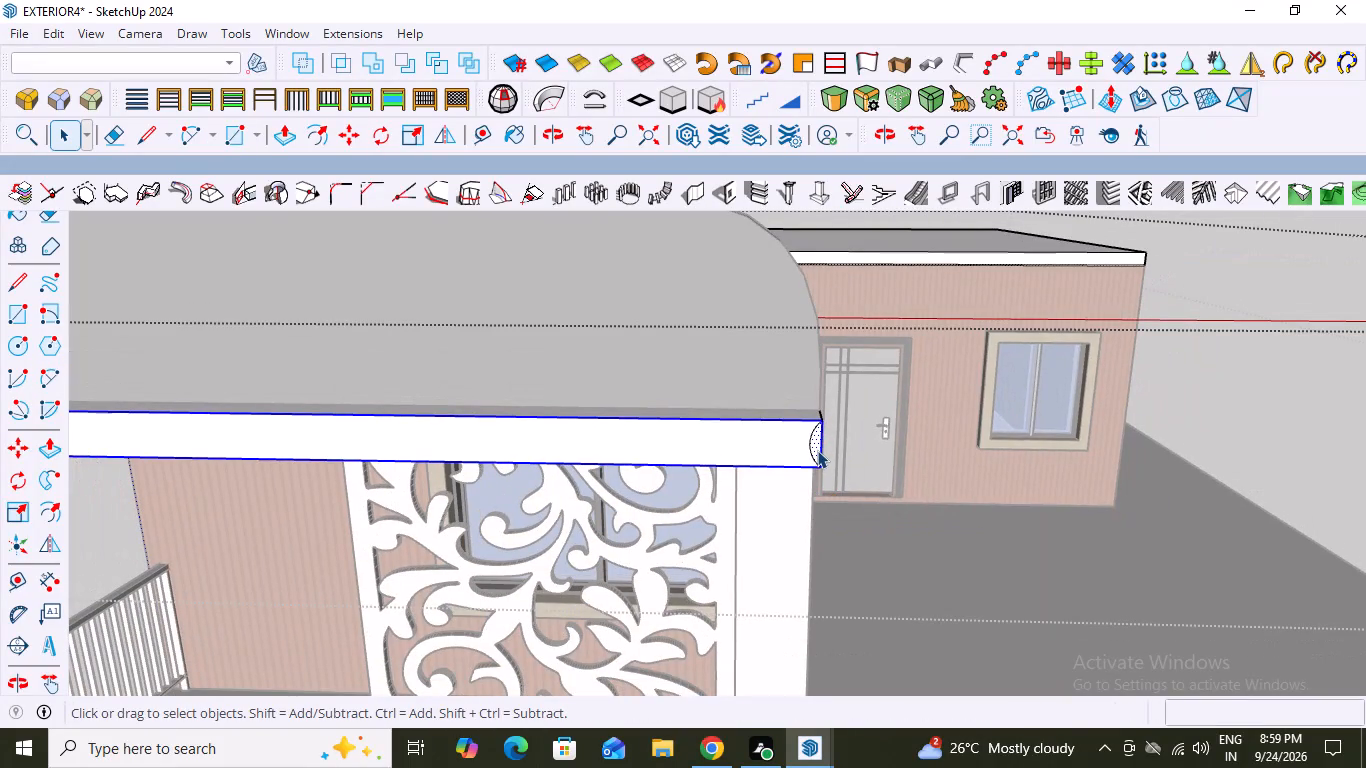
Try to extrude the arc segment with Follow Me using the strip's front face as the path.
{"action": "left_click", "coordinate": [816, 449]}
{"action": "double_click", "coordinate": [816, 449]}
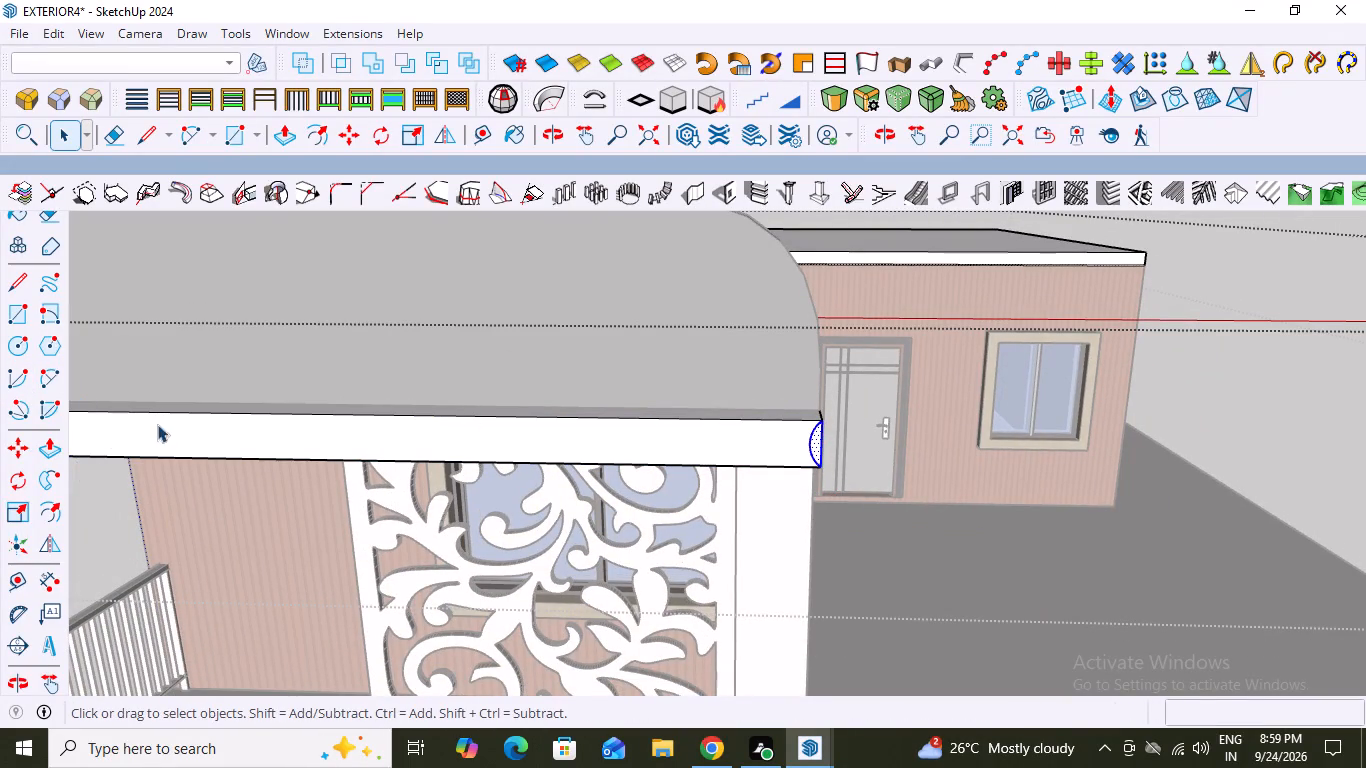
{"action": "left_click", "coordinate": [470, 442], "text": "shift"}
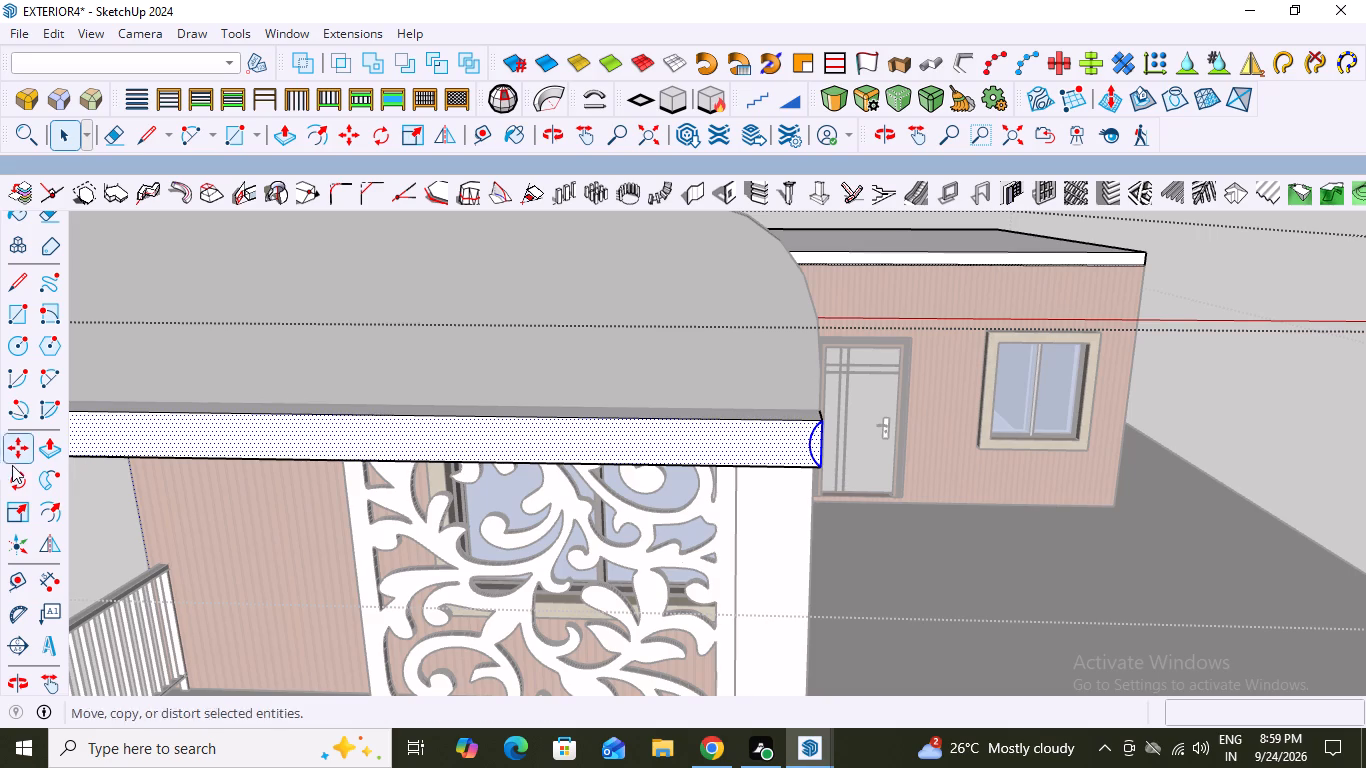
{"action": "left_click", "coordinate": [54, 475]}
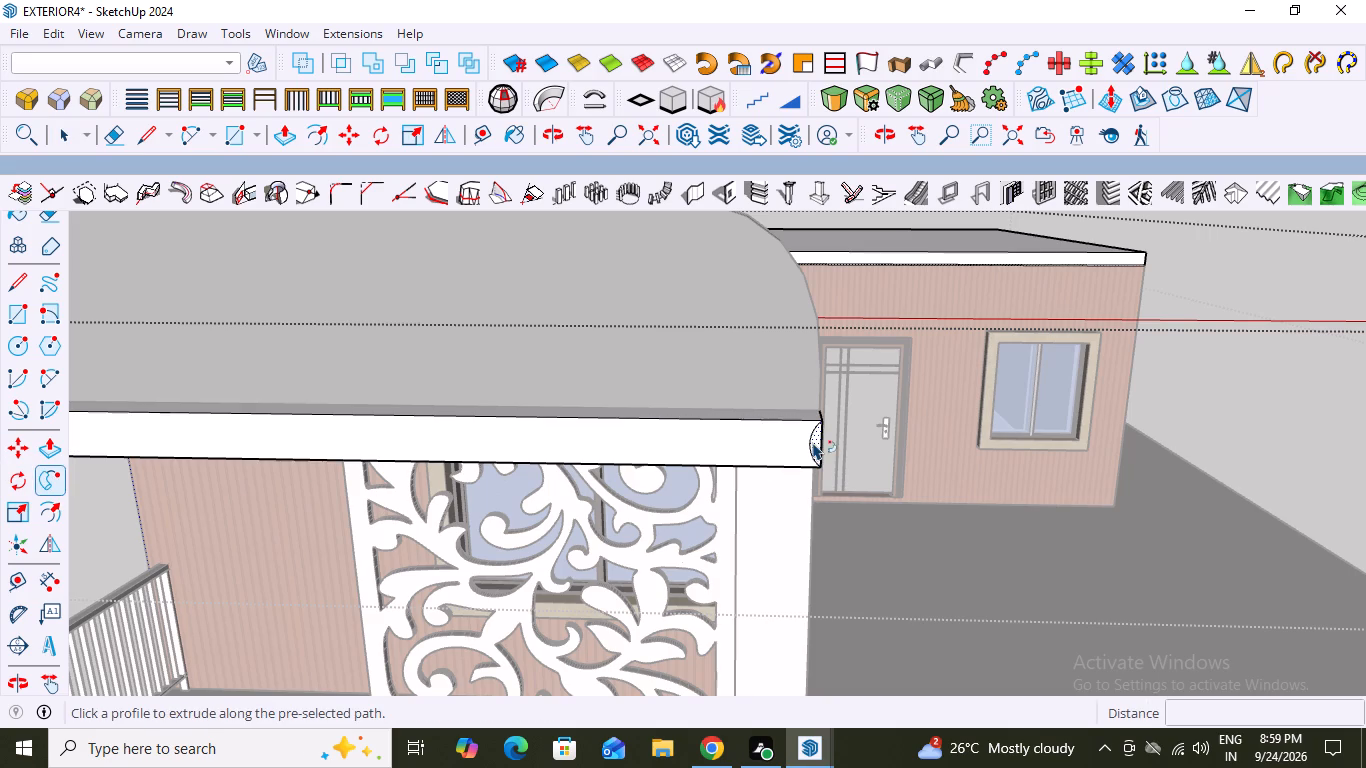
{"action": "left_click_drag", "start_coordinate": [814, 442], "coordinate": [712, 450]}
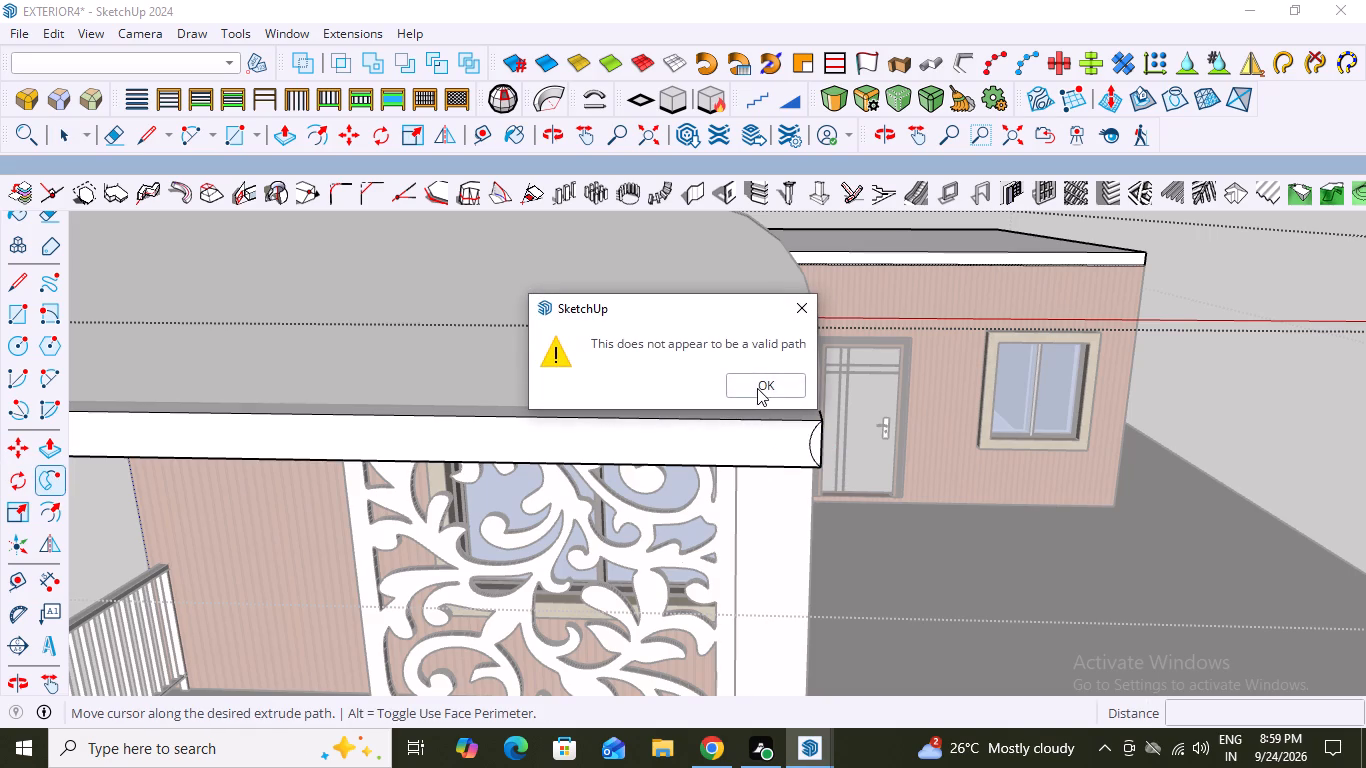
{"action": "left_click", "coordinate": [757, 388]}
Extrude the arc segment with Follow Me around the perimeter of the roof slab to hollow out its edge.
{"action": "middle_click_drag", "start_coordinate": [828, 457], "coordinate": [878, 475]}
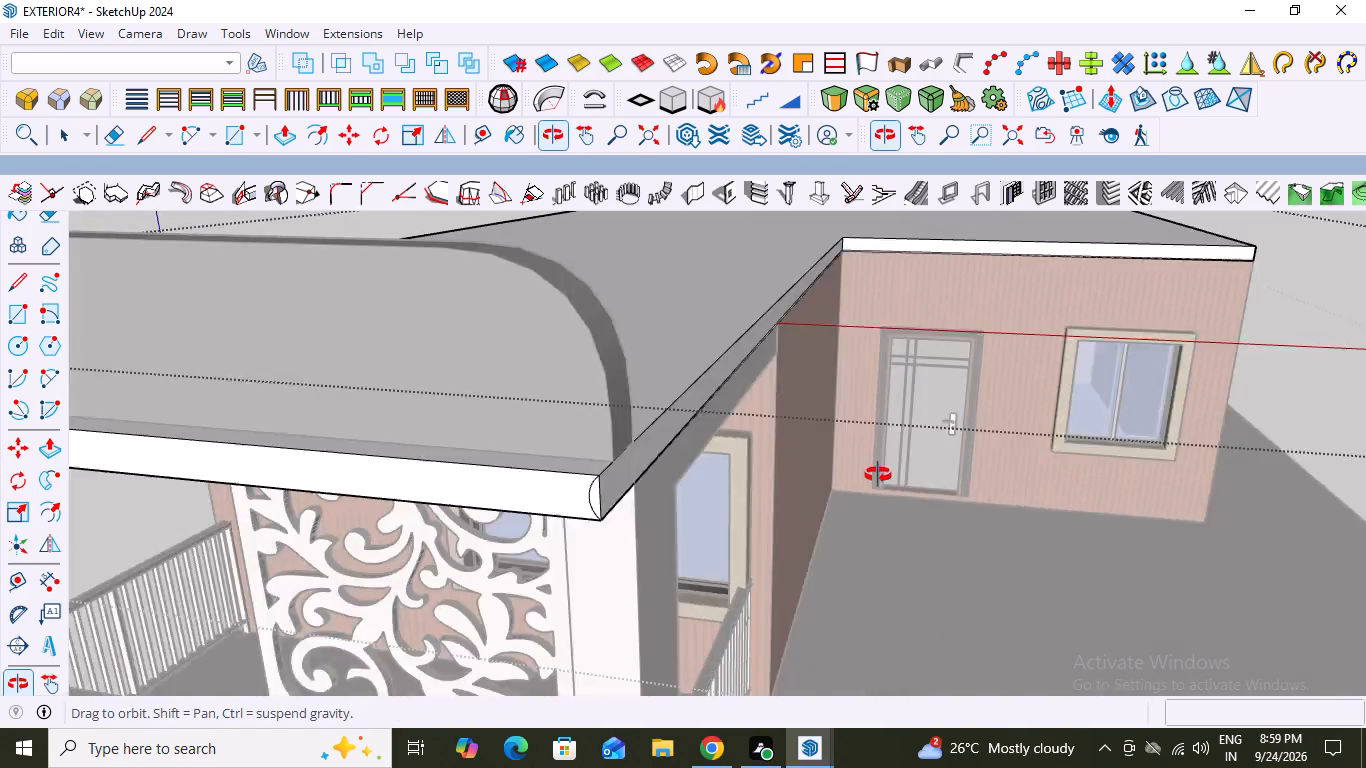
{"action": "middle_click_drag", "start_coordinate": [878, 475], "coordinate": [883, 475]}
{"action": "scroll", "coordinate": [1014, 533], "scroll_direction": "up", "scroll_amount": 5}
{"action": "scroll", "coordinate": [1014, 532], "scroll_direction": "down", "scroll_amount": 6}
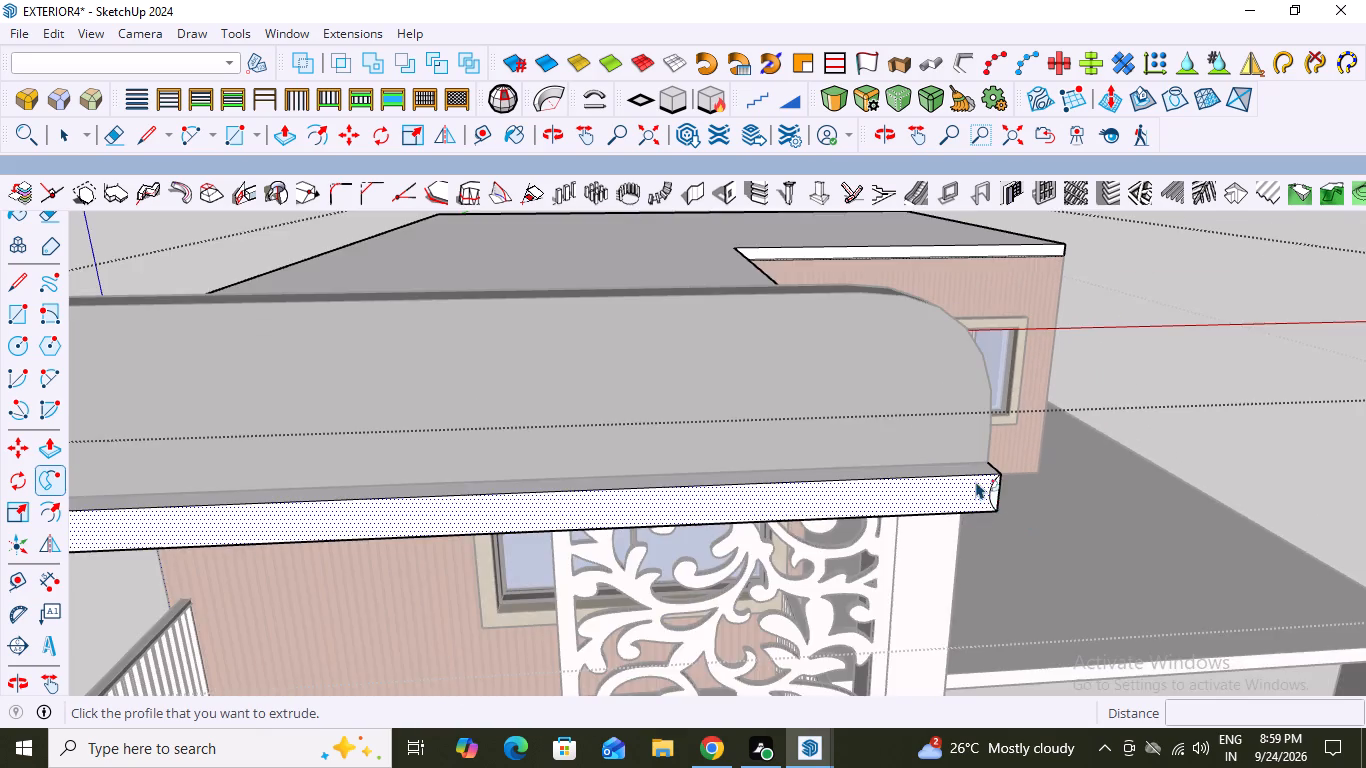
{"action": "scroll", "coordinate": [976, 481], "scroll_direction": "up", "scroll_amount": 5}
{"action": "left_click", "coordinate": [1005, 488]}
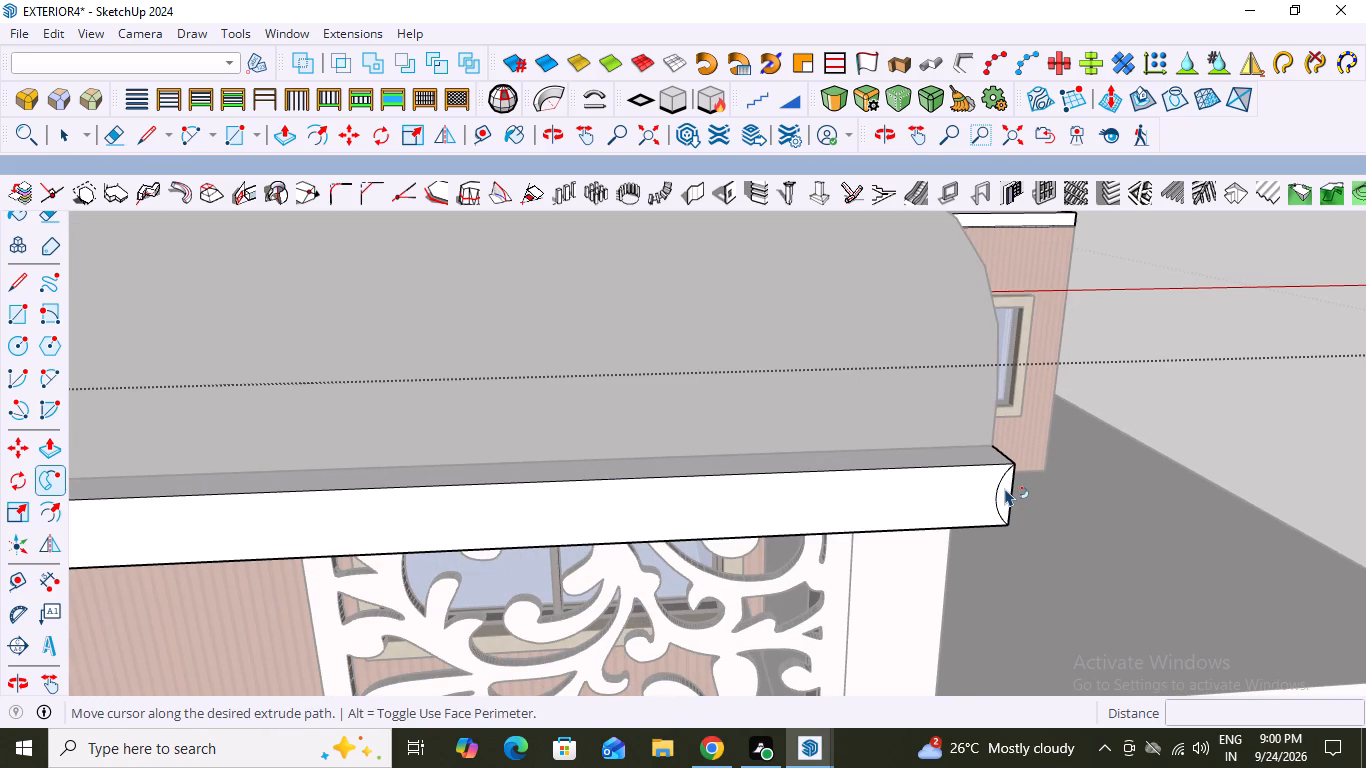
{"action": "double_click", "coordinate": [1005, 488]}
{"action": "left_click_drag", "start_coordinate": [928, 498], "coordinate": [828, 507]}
Inspect the curved slab edge along the balcony side, the column corner and the strip's front from several angles.
{"action": "scroll", "coordinate": [828, 507], "scroll_direction": "down", "scroll_amount": 4}
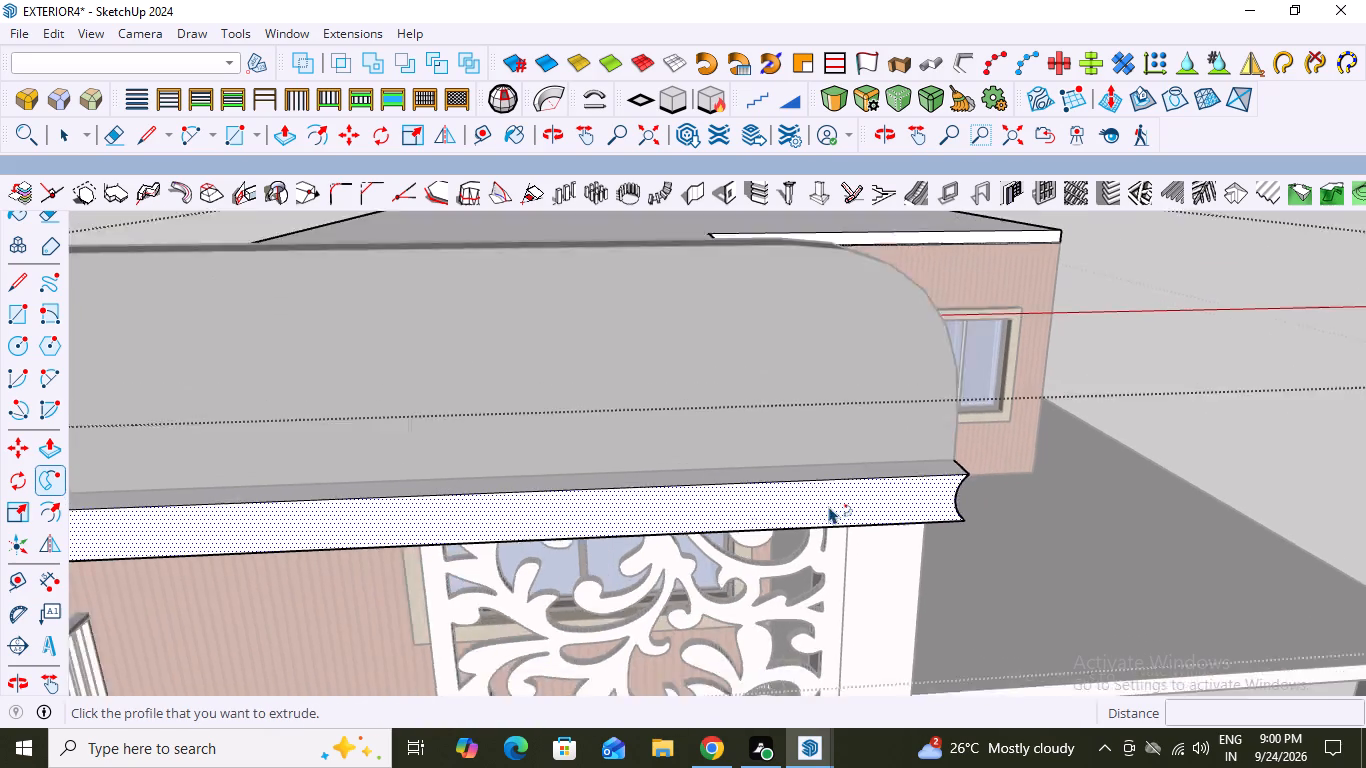
{"action": "scroll", "coordinate": [829, 506], "scroll_direction": "down", "scroll_amount": 4}
{"action": "middle_click_drag", "start_coordinate": [605, 517], "coordinate": [356, 476]}
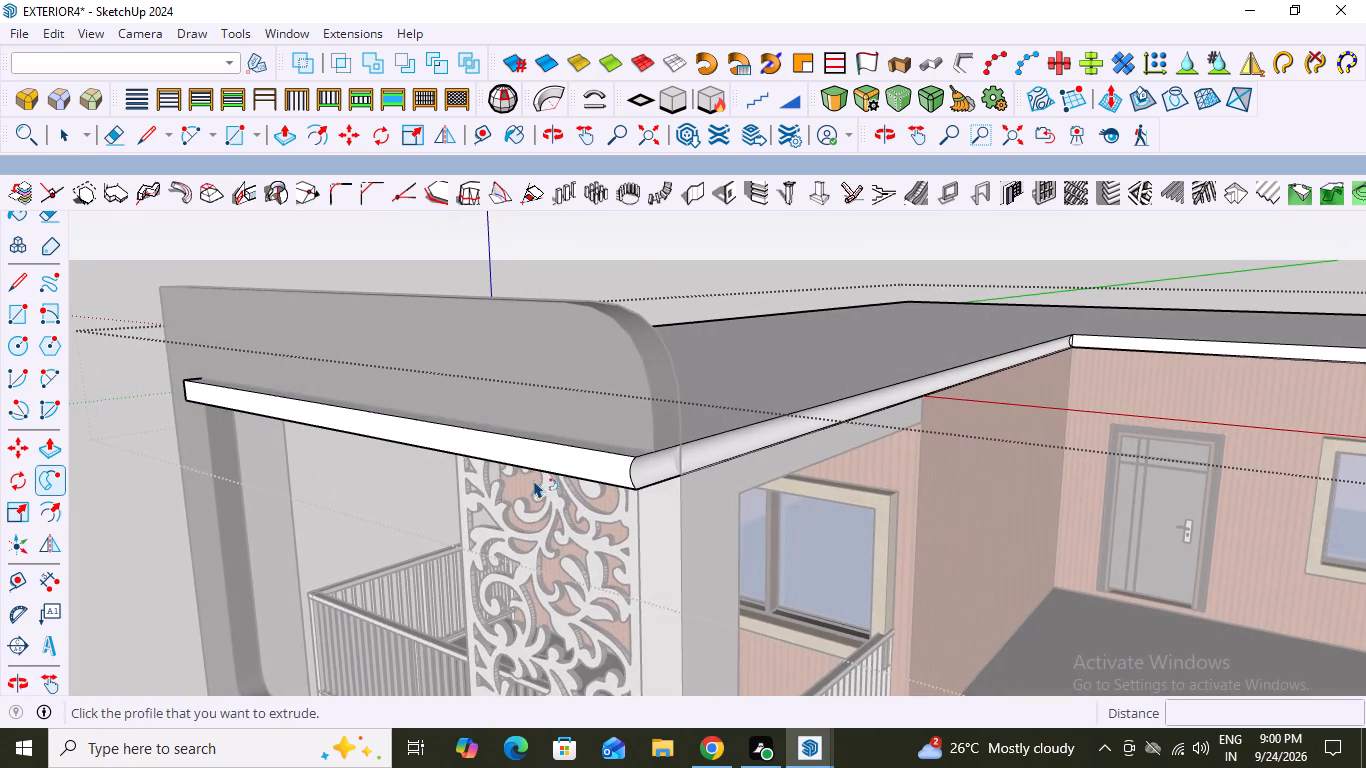
{"action": "scroll", "coordinate": [656, 472], "scroll_direction": "up", "scroll_amount": 7}
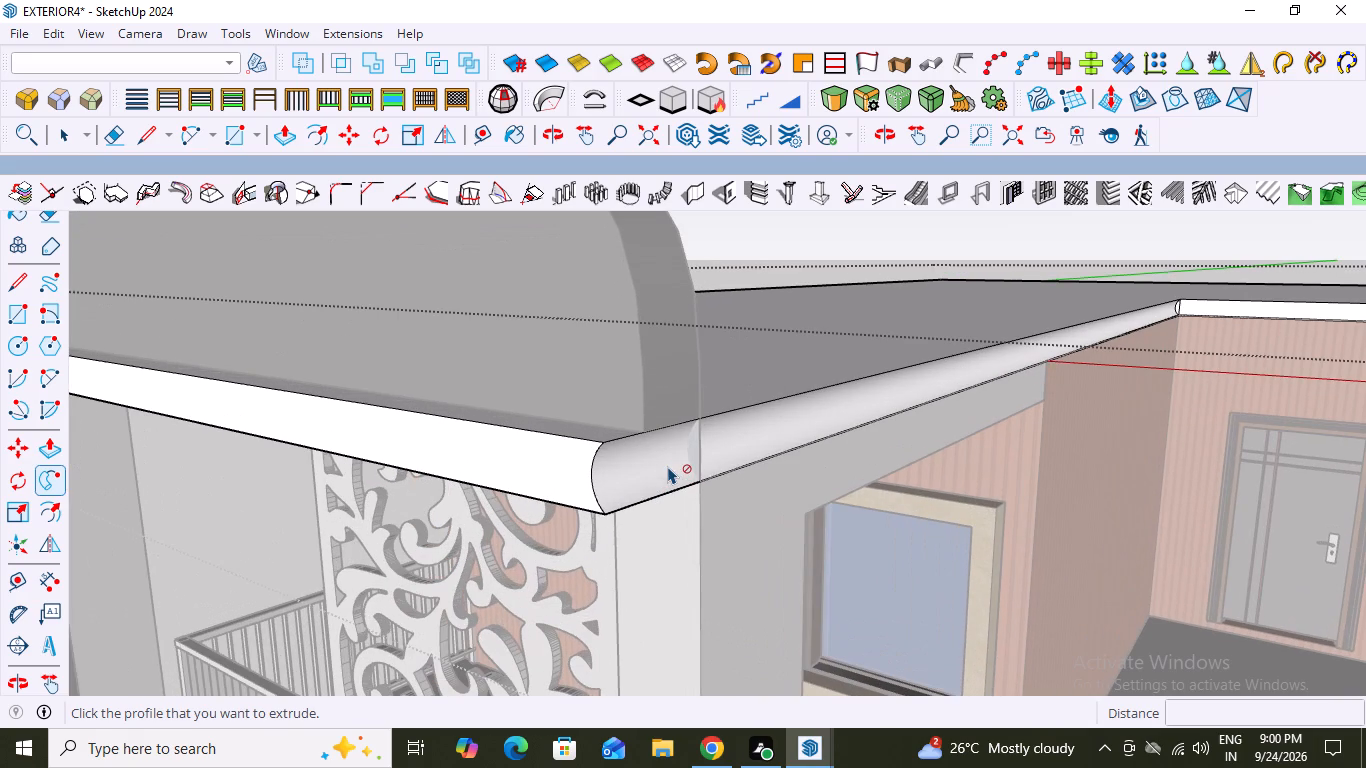
{"action": "scroll", "coordinate": [668, 466], "scroll_direction": "down", "scroll_amount": 3}
{"action": "middle_click_drag", "start_coordinate": [578, 489], "coordinate": [670, 501]}
{"action": "scroll", "coordinate": [676, 442], "scroll_direction": "up", "scroll_amount": 9}
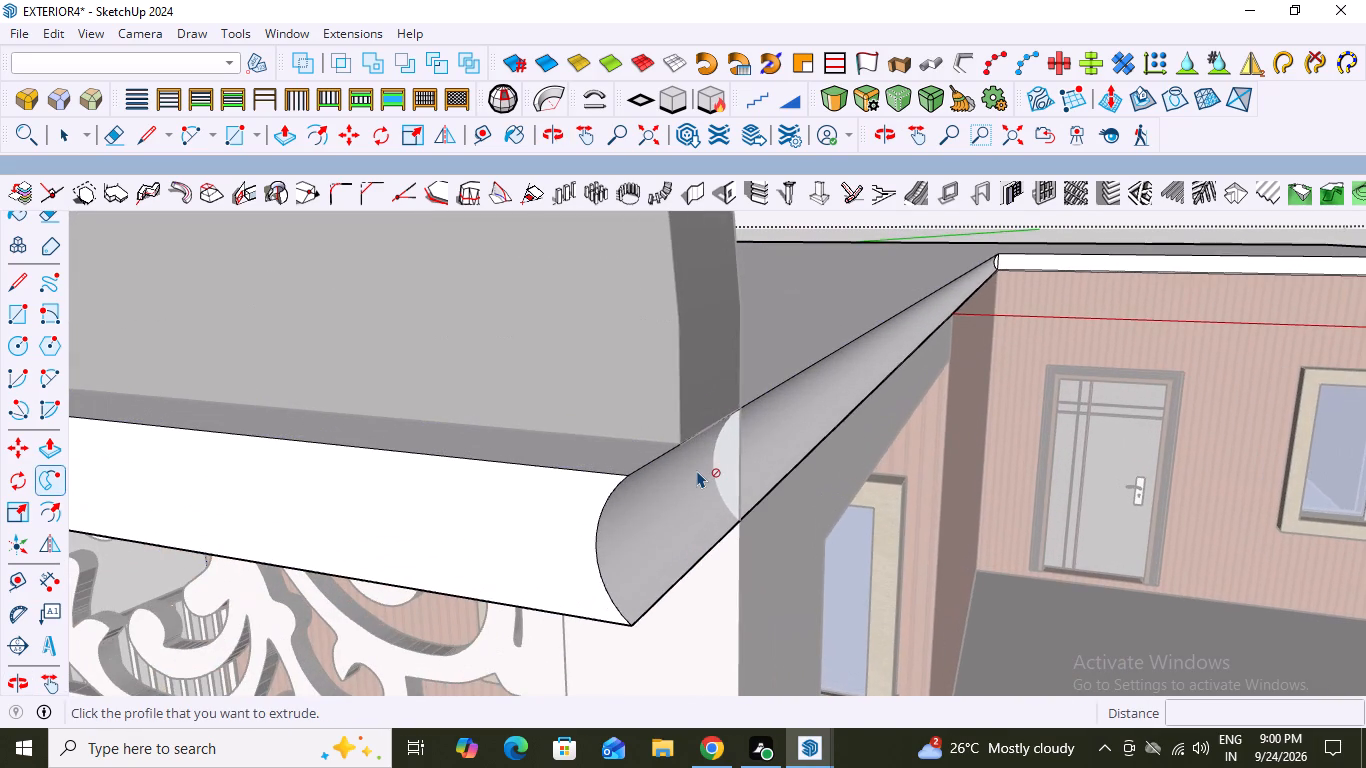
{"action": "scroll", "coordinate": [697, 470], "scroll_direction": "down", "scroll_amount": 10}
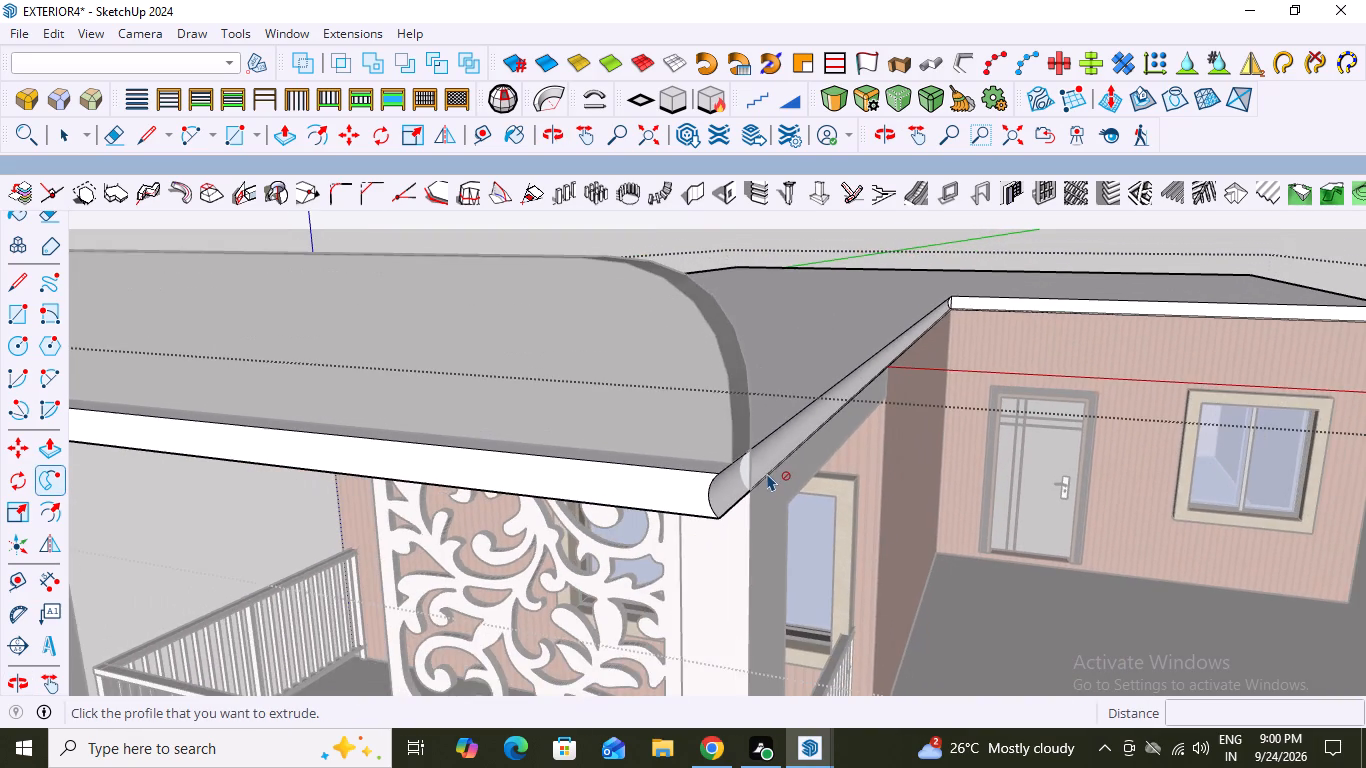
{"action": "middle_click_drag", "start_coordinate": [717, 485], "coordinate": [259, 441]}
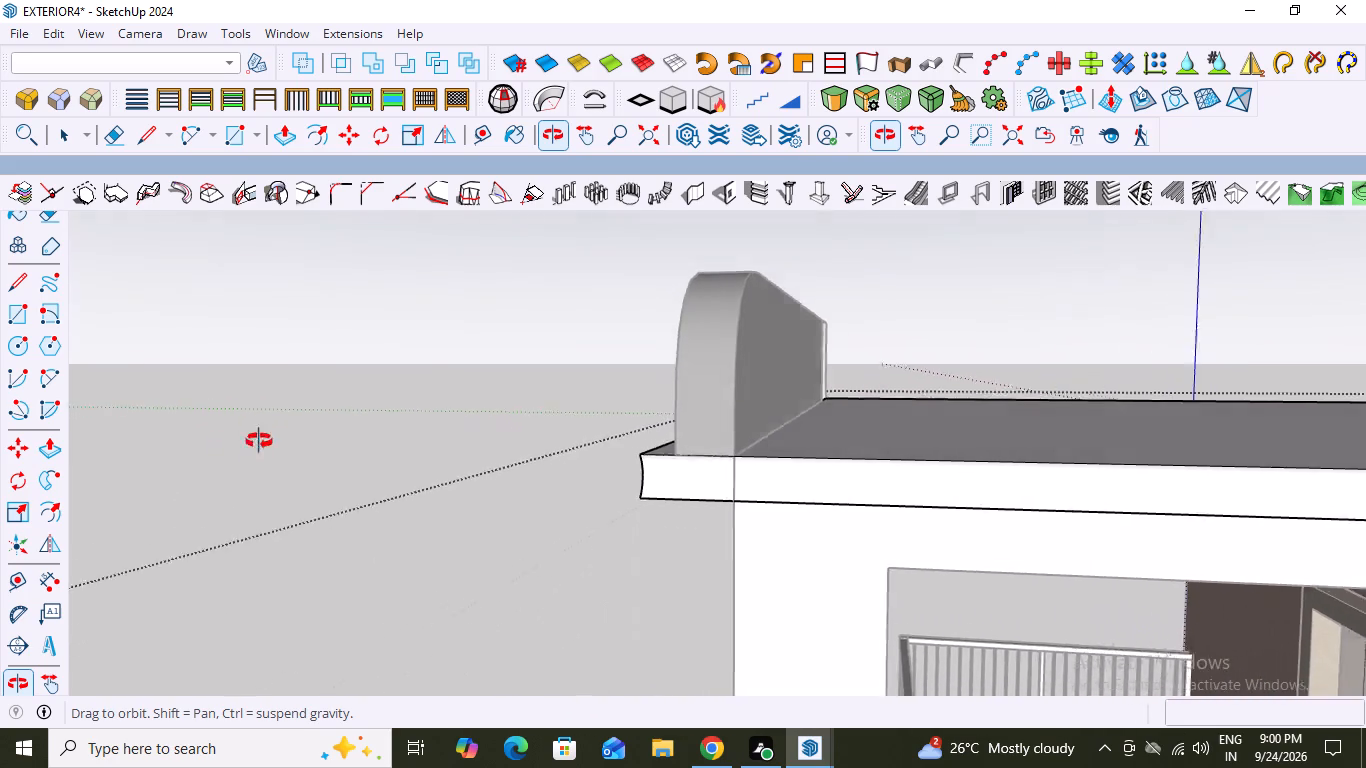
{"action": "middle_click_drag", "start_coordinate": [259, 441], "coordinate": [626, 552]}
{"action": "middle_click_drag", "start_coordinate": [645, 547], "coordinate": [677, 450]}
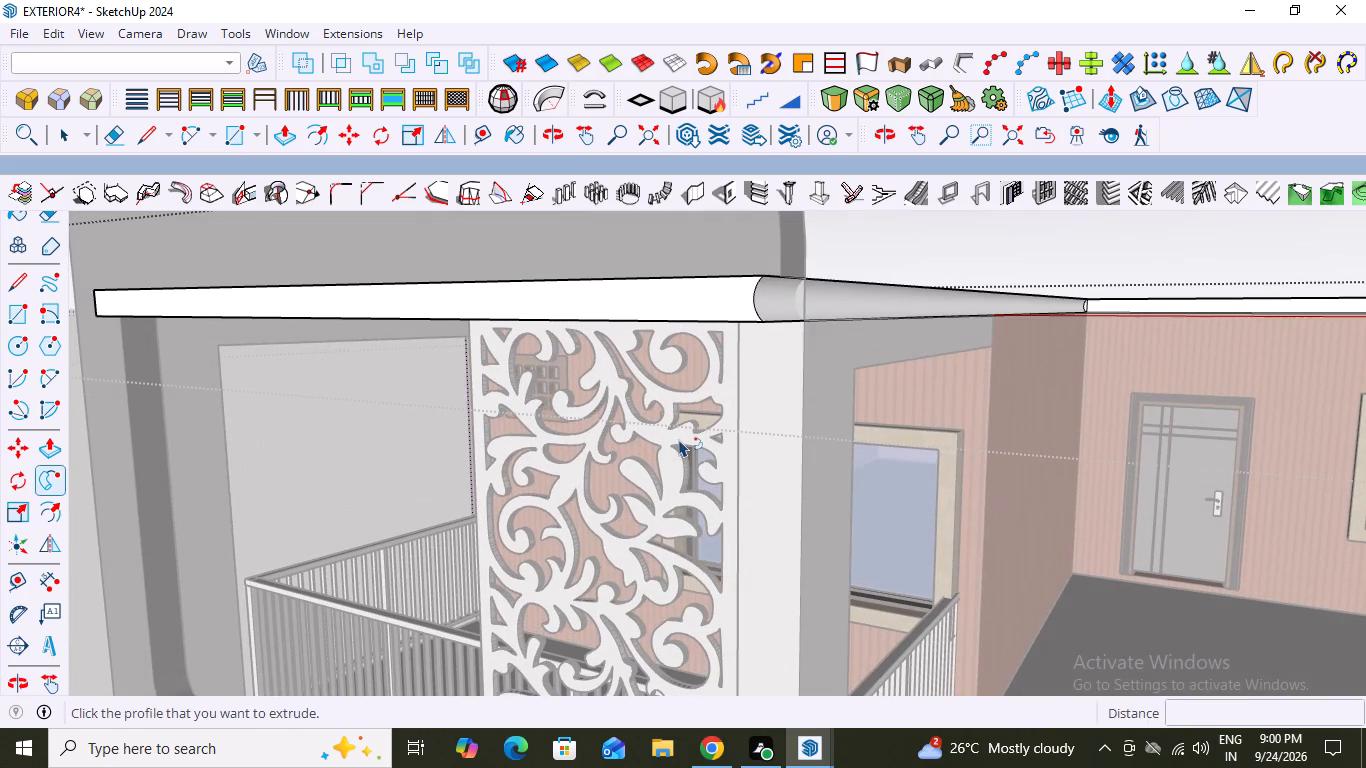
{"action": "scroll", "coordinate": [779, 484], "scroll_direction": "down", "scroll_amount": 3}
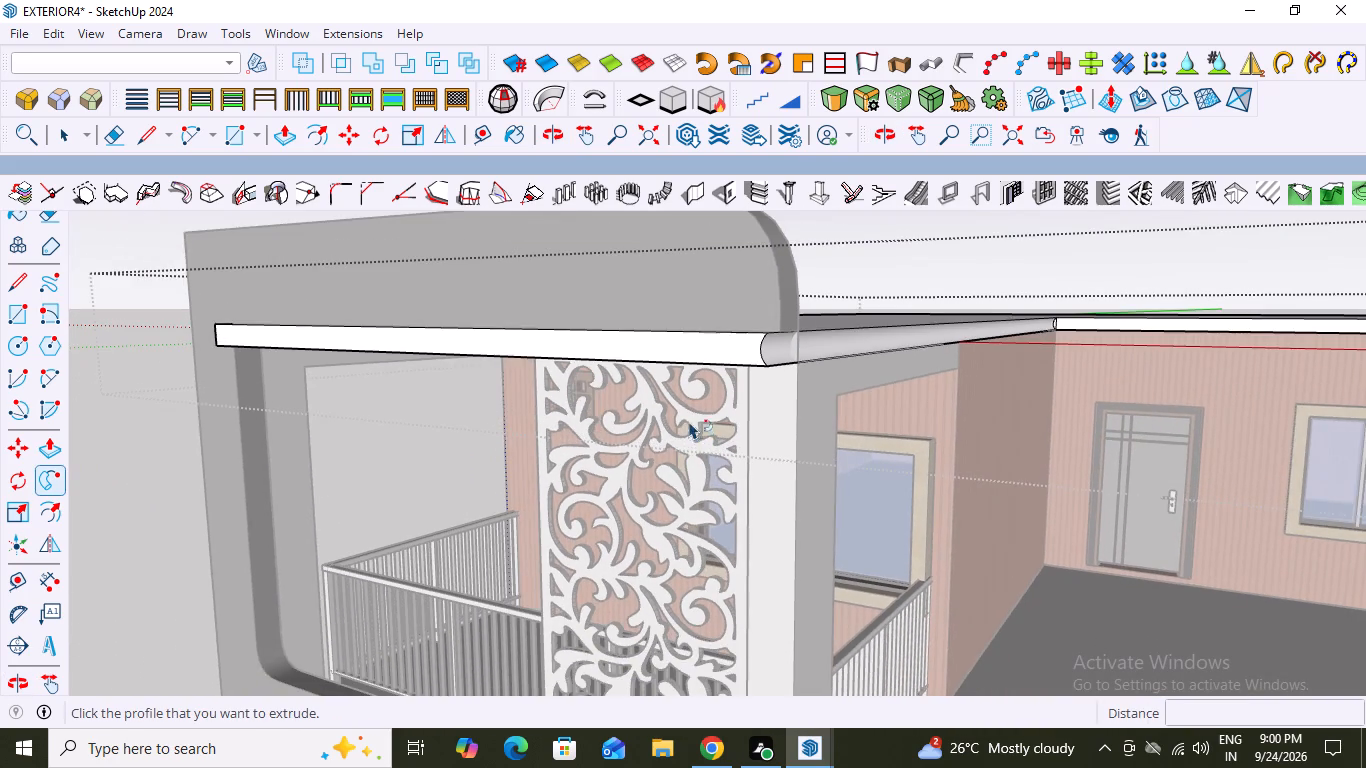
{"action": "middle_click_drag", "start_coordinate": [695, 422], "coordinate": [770, 449]}
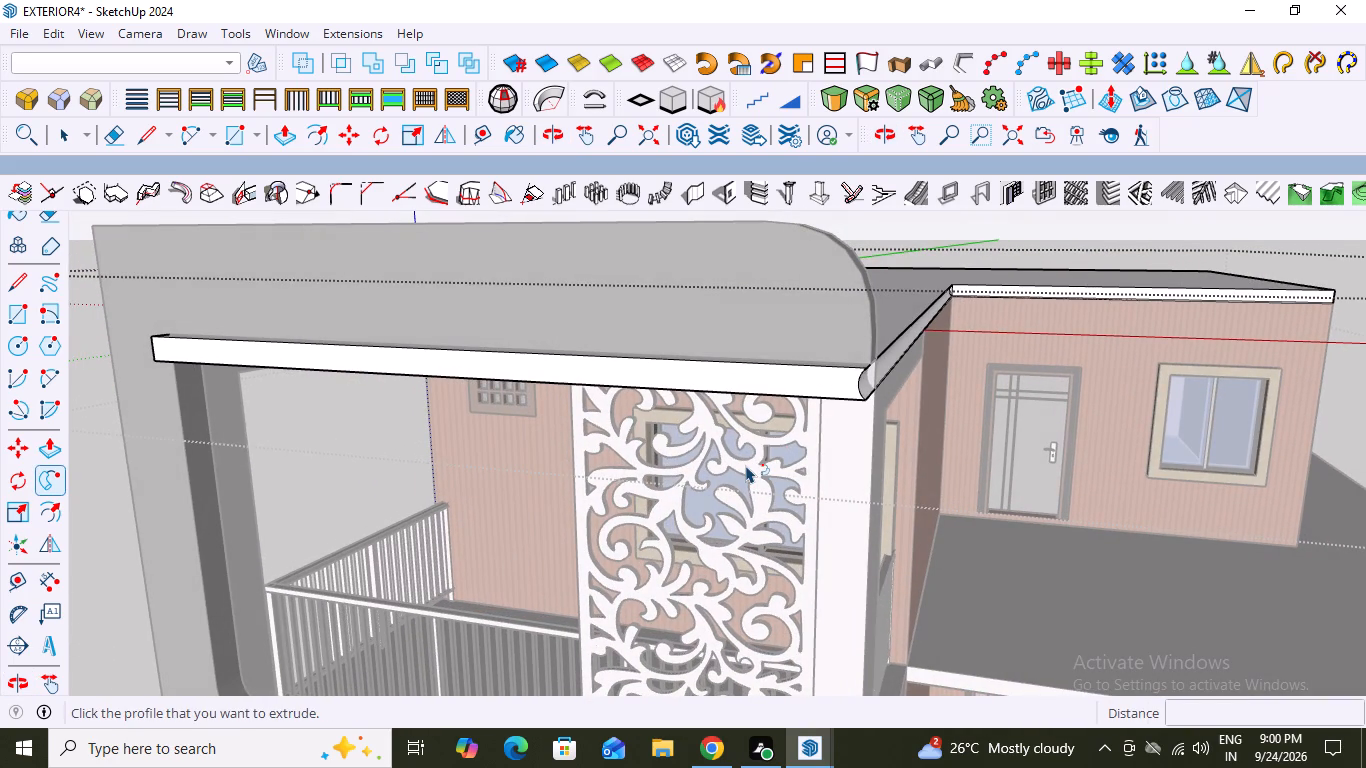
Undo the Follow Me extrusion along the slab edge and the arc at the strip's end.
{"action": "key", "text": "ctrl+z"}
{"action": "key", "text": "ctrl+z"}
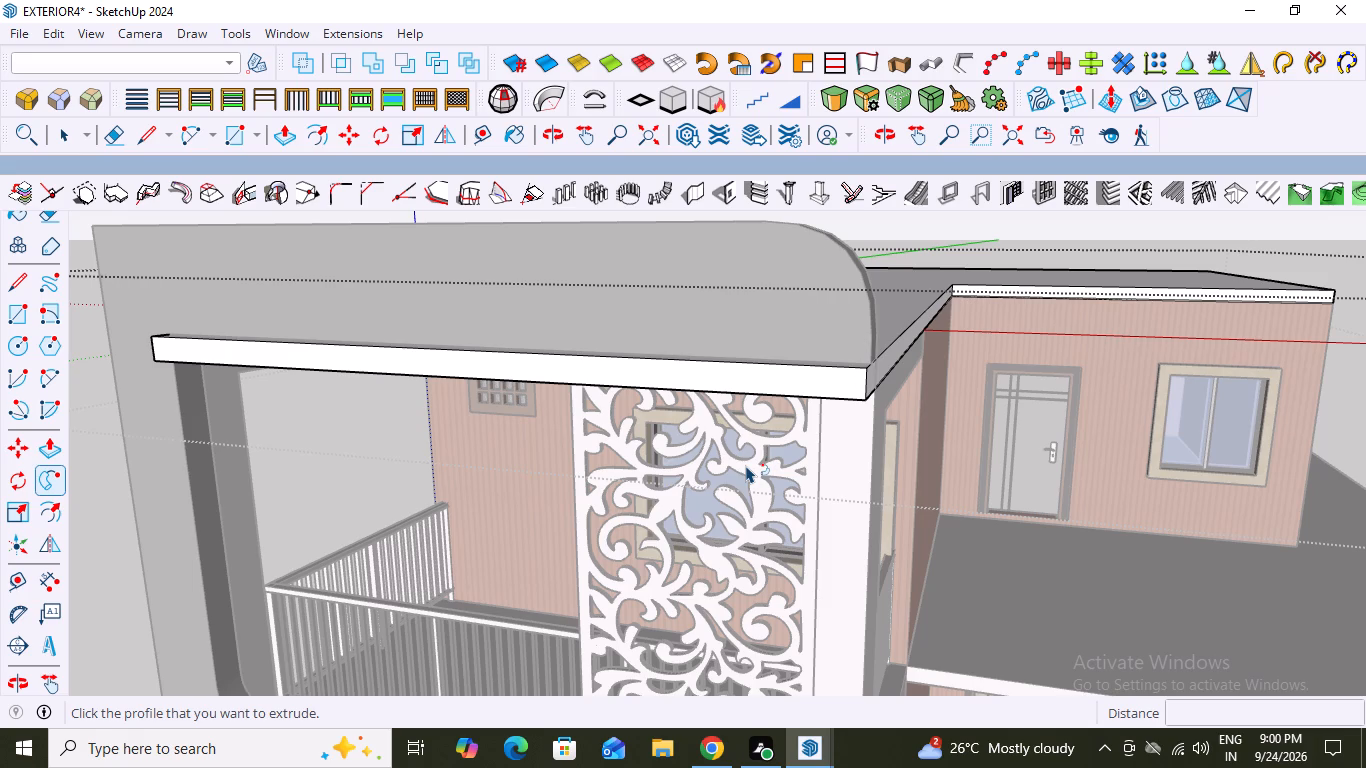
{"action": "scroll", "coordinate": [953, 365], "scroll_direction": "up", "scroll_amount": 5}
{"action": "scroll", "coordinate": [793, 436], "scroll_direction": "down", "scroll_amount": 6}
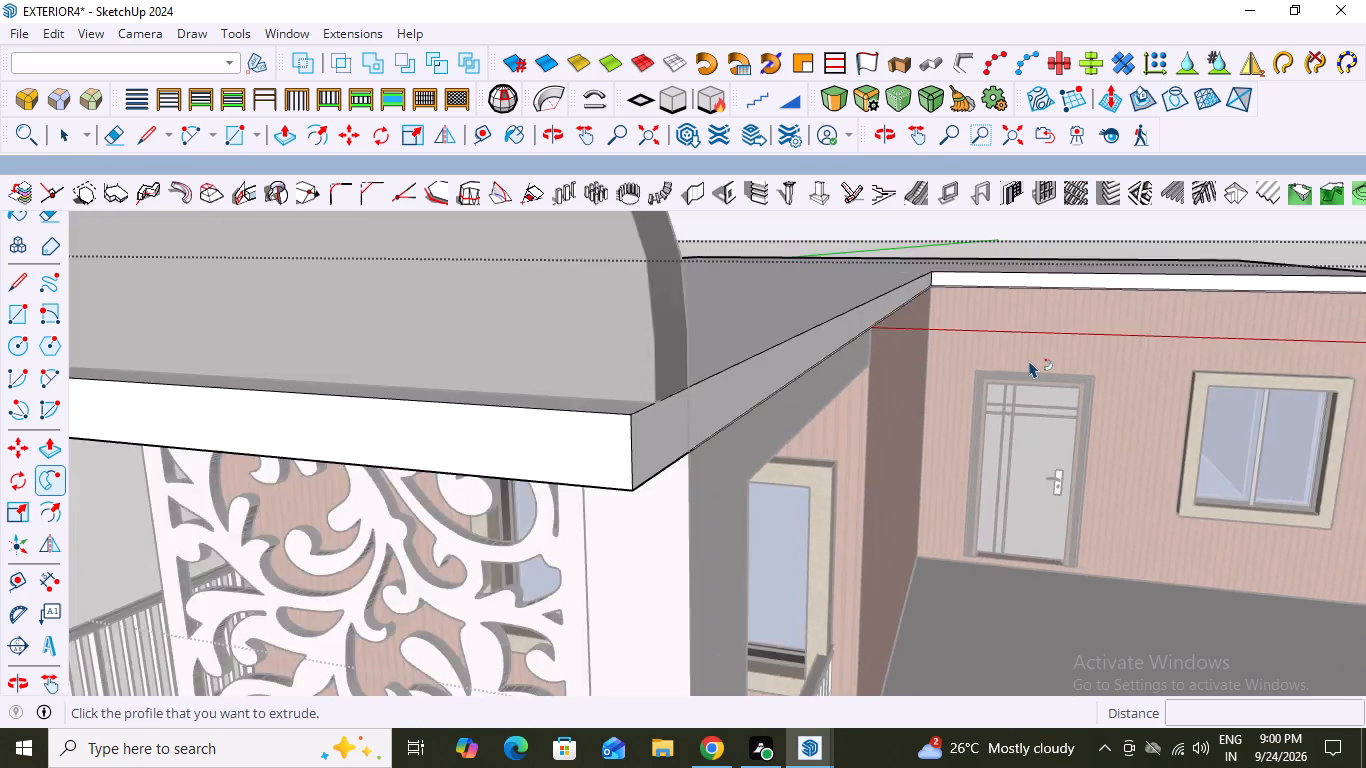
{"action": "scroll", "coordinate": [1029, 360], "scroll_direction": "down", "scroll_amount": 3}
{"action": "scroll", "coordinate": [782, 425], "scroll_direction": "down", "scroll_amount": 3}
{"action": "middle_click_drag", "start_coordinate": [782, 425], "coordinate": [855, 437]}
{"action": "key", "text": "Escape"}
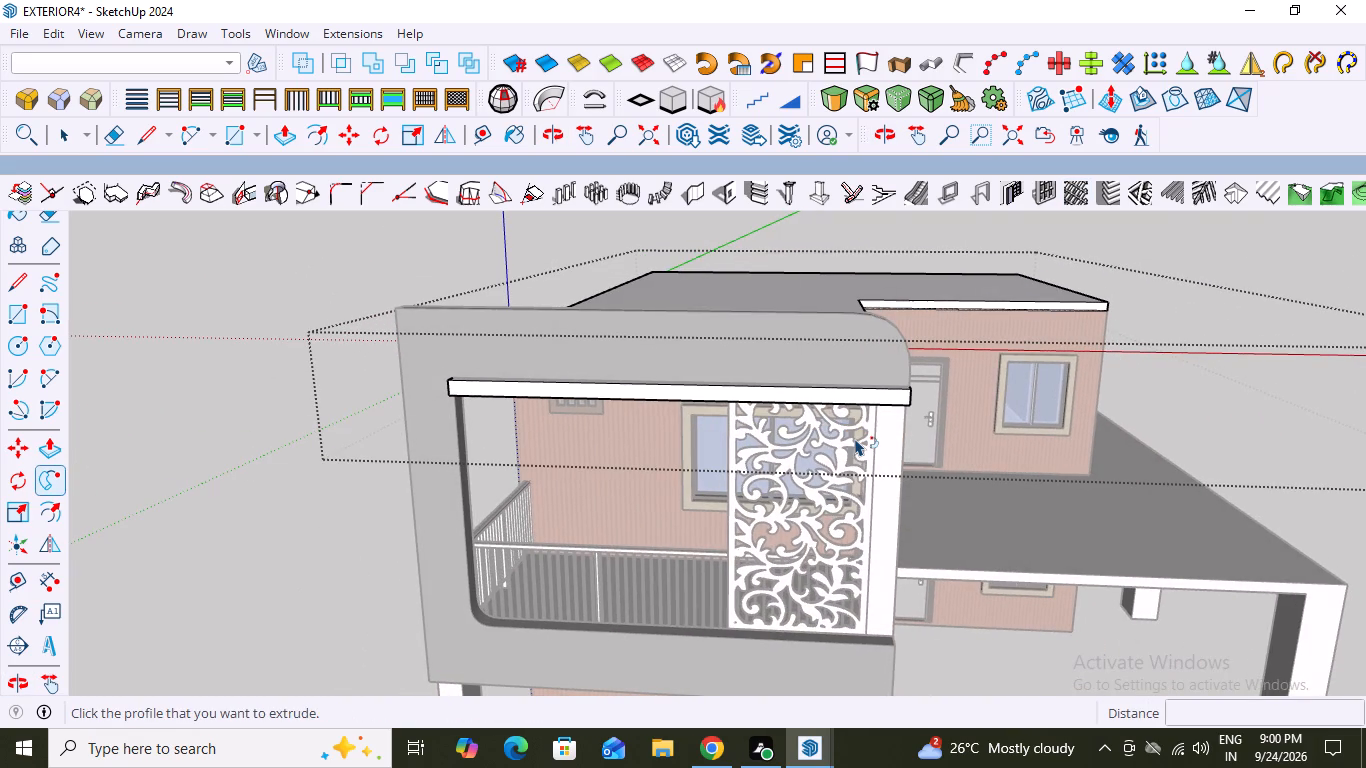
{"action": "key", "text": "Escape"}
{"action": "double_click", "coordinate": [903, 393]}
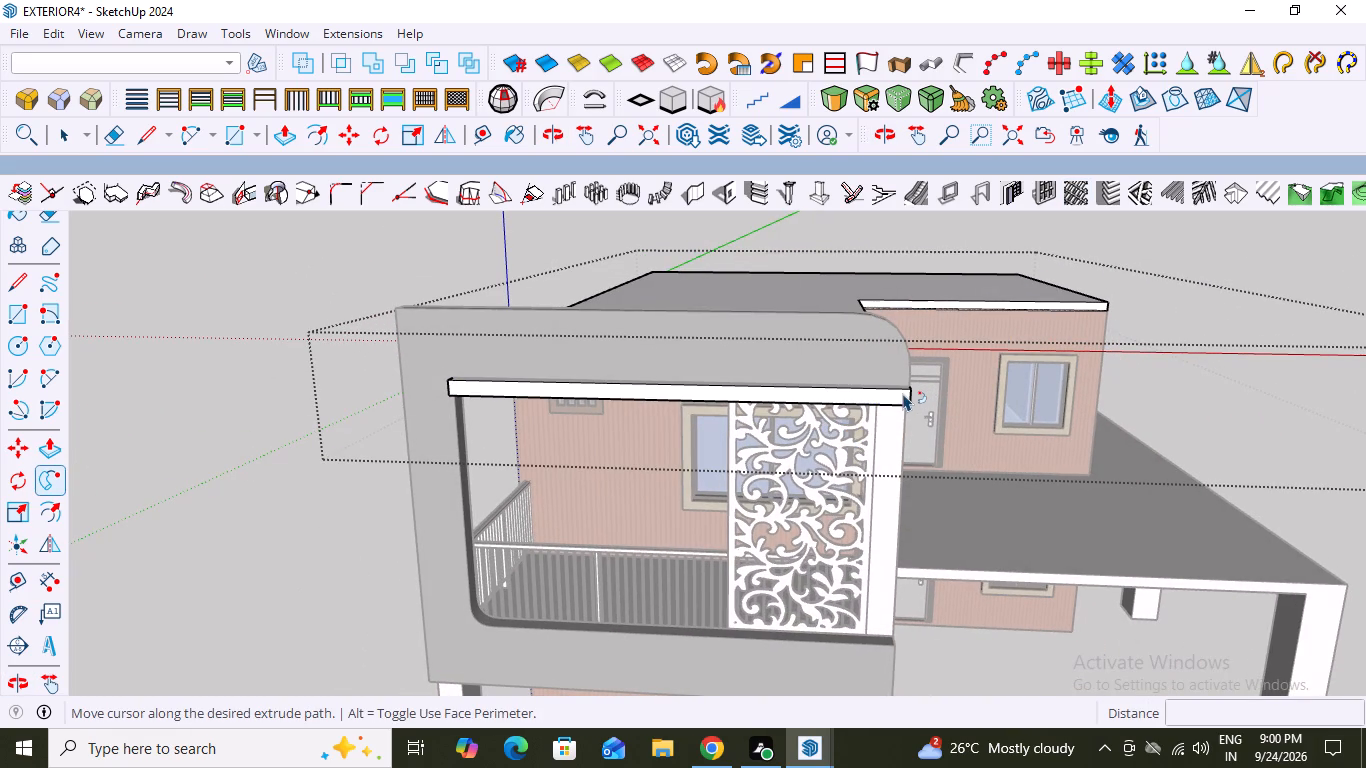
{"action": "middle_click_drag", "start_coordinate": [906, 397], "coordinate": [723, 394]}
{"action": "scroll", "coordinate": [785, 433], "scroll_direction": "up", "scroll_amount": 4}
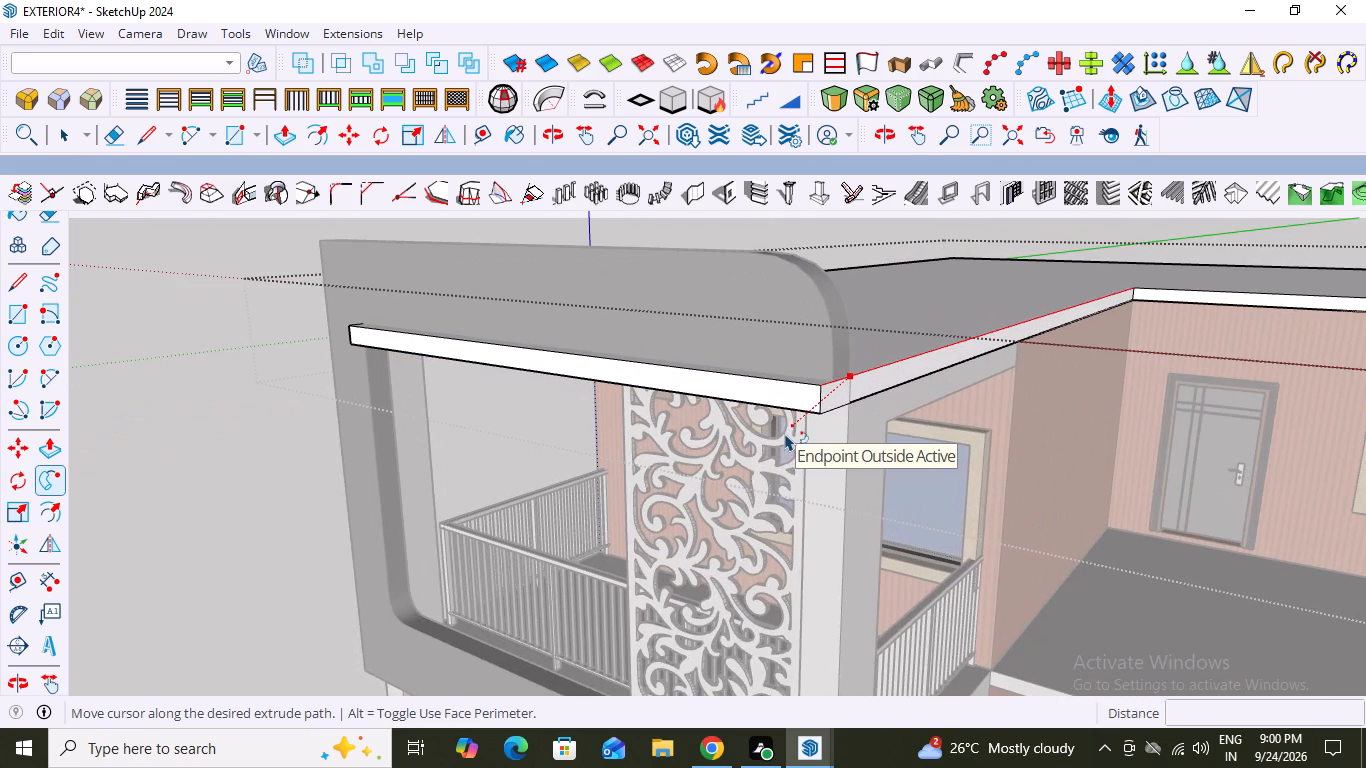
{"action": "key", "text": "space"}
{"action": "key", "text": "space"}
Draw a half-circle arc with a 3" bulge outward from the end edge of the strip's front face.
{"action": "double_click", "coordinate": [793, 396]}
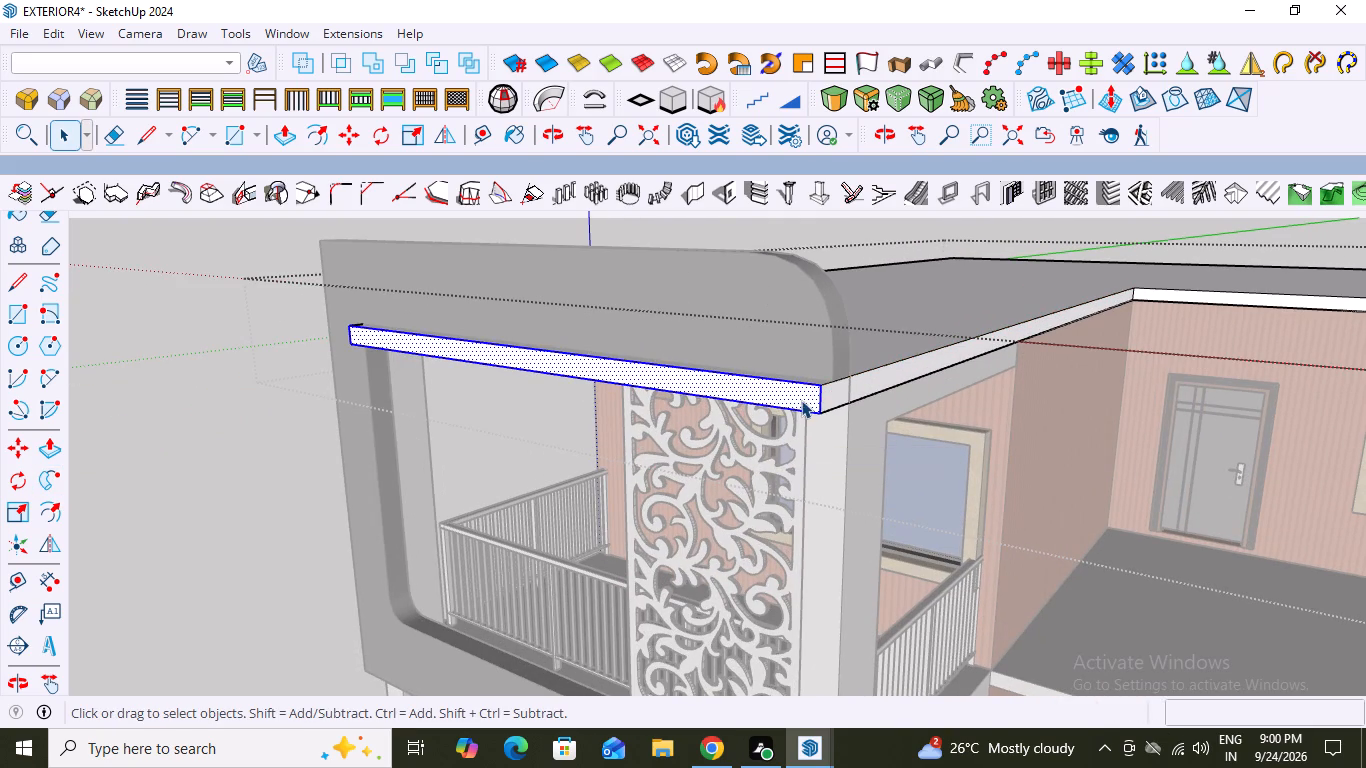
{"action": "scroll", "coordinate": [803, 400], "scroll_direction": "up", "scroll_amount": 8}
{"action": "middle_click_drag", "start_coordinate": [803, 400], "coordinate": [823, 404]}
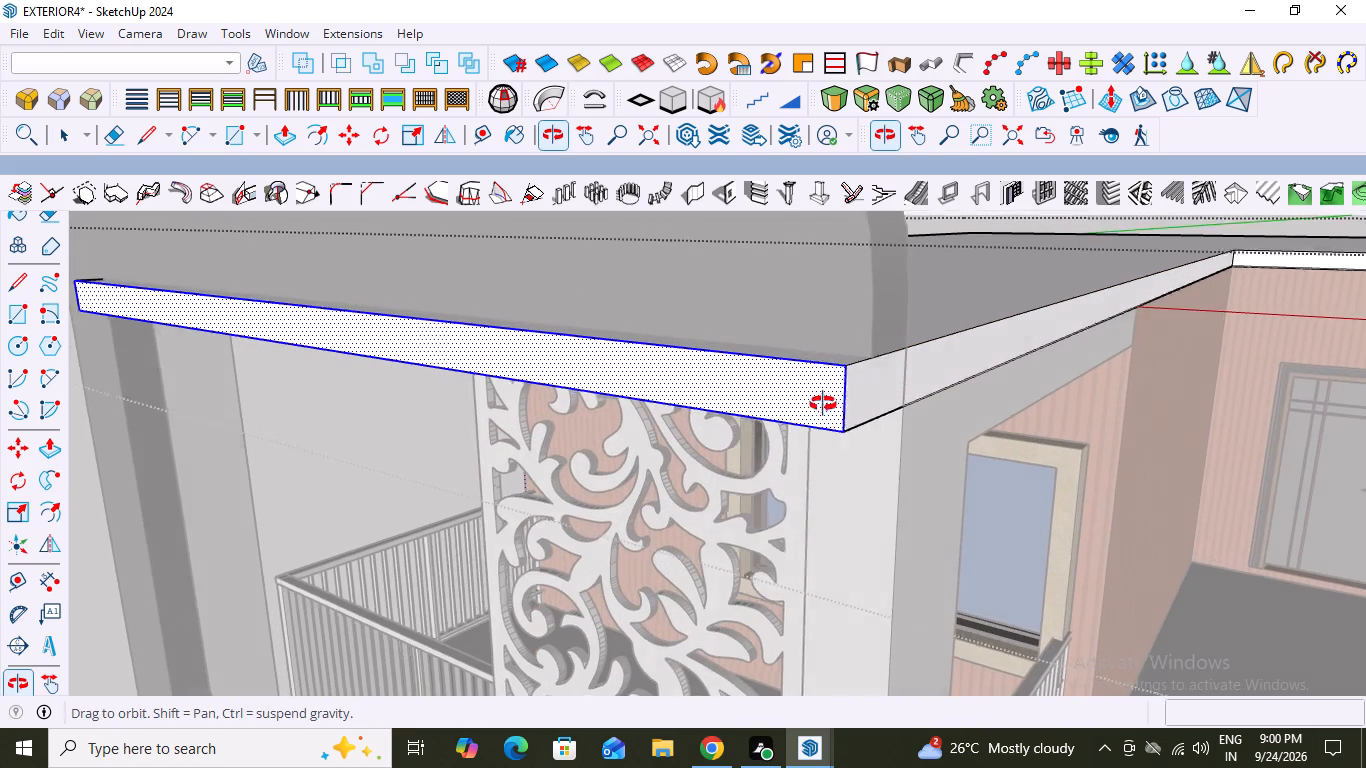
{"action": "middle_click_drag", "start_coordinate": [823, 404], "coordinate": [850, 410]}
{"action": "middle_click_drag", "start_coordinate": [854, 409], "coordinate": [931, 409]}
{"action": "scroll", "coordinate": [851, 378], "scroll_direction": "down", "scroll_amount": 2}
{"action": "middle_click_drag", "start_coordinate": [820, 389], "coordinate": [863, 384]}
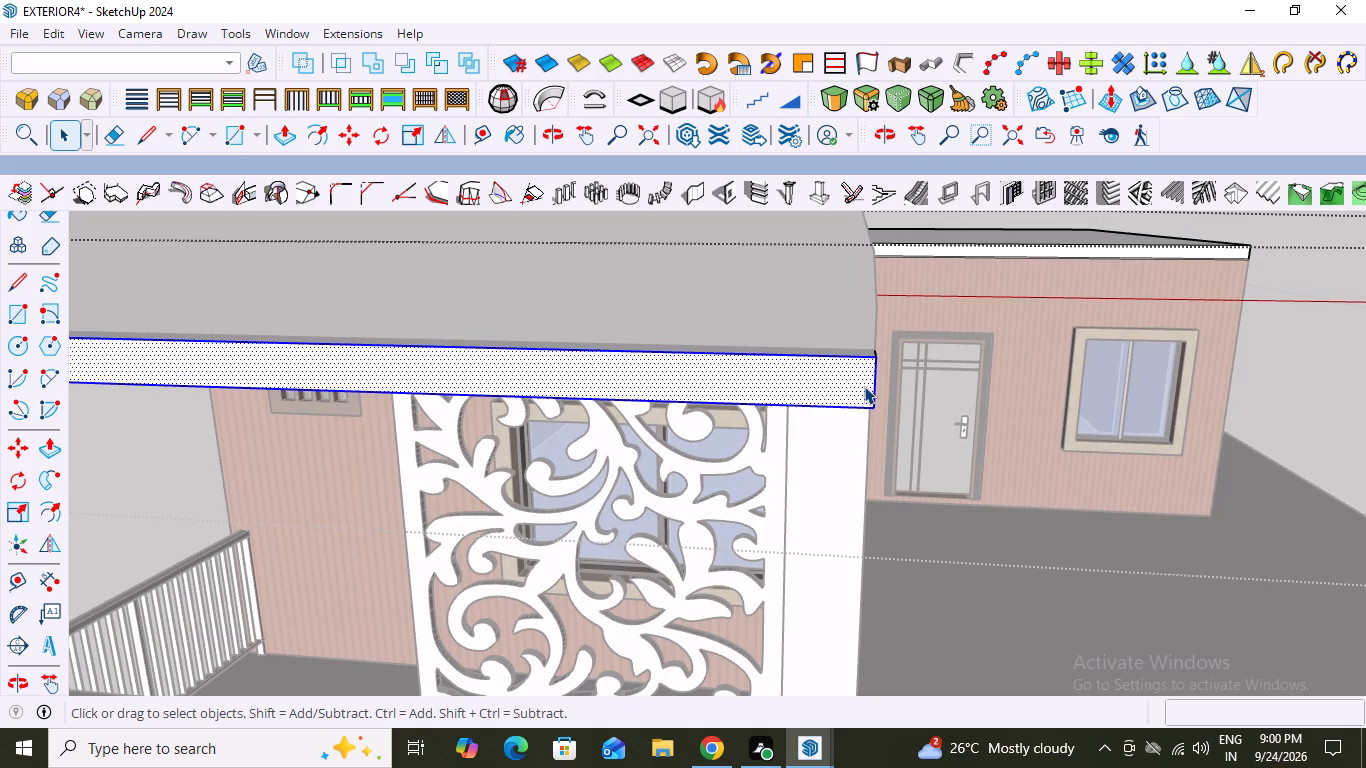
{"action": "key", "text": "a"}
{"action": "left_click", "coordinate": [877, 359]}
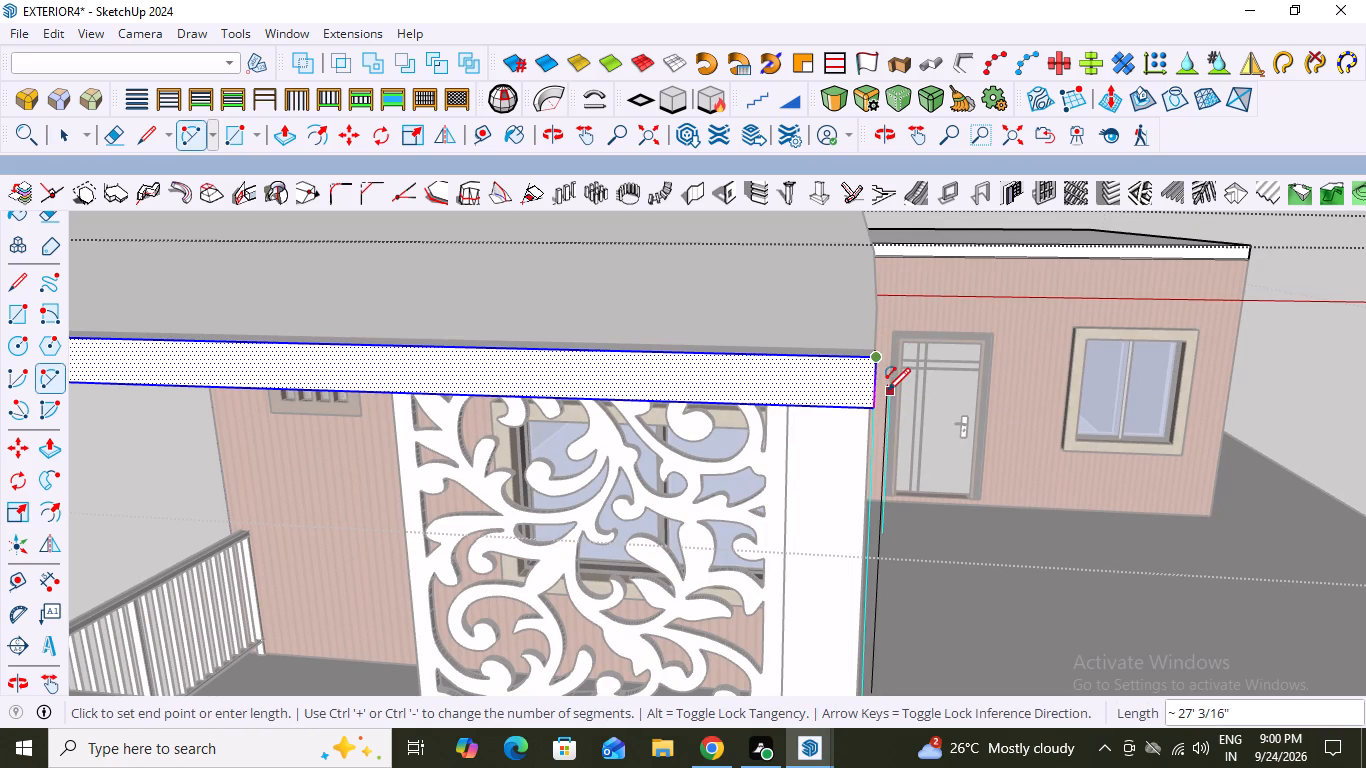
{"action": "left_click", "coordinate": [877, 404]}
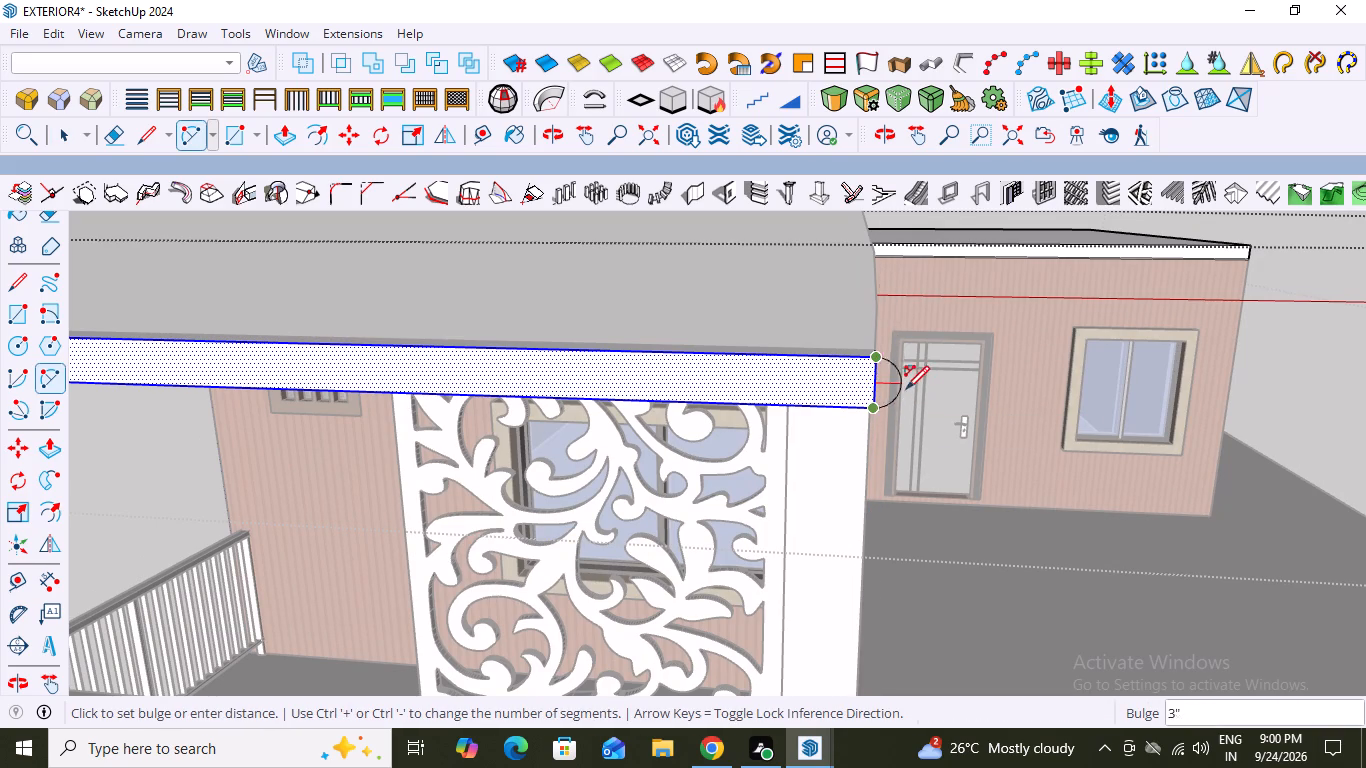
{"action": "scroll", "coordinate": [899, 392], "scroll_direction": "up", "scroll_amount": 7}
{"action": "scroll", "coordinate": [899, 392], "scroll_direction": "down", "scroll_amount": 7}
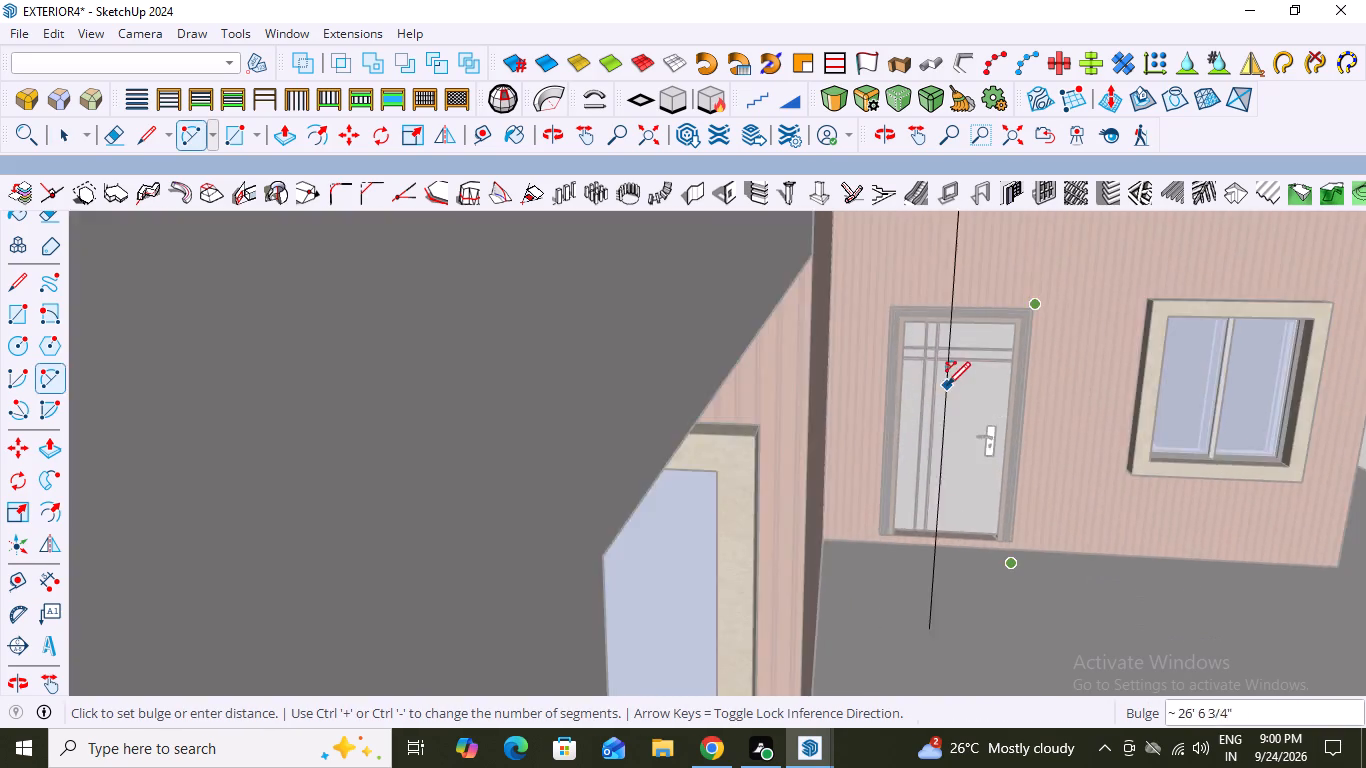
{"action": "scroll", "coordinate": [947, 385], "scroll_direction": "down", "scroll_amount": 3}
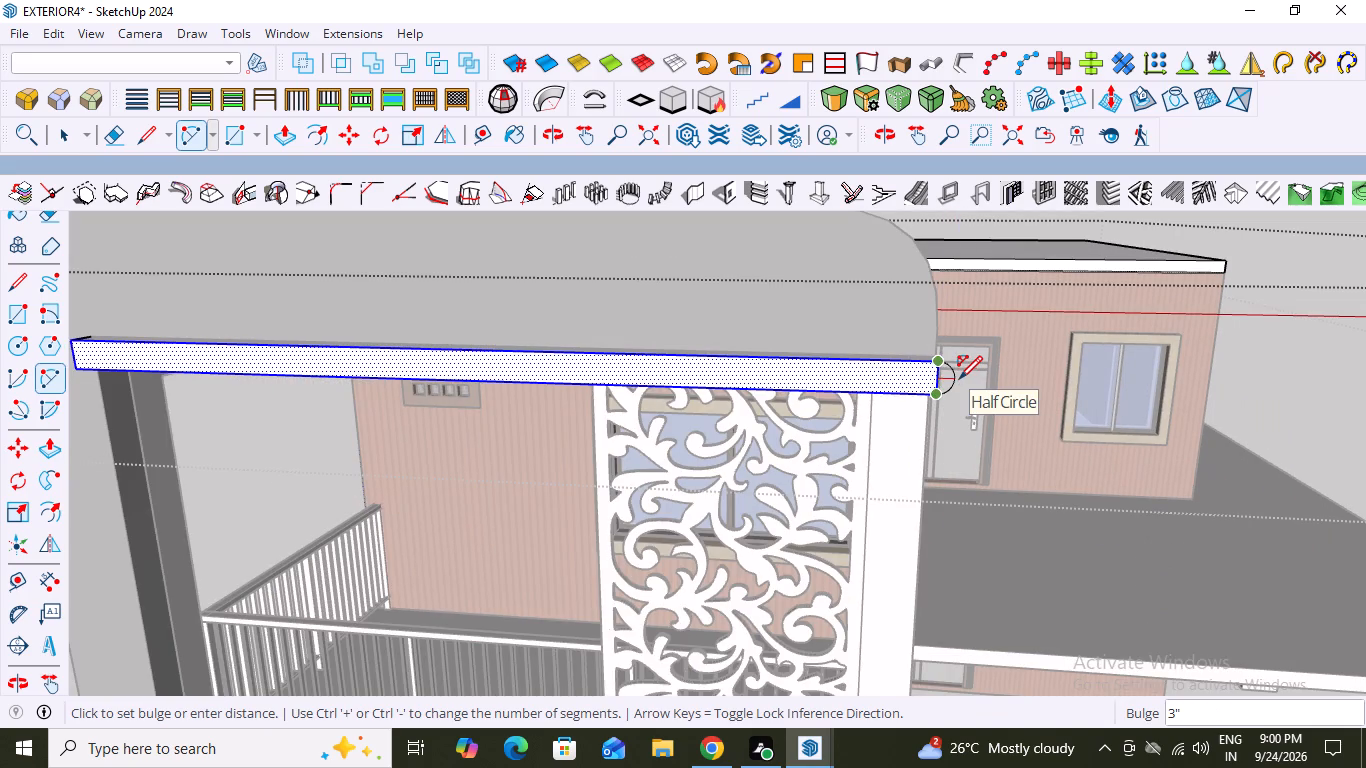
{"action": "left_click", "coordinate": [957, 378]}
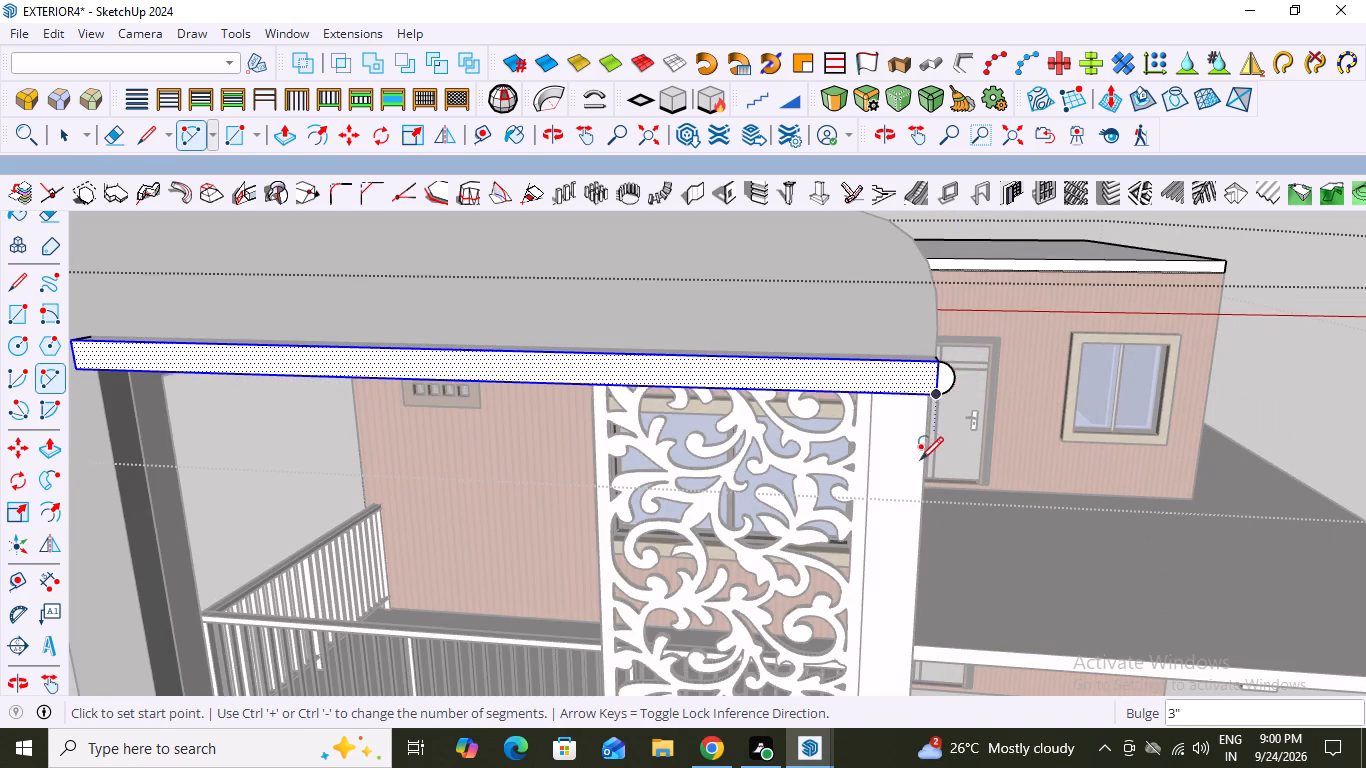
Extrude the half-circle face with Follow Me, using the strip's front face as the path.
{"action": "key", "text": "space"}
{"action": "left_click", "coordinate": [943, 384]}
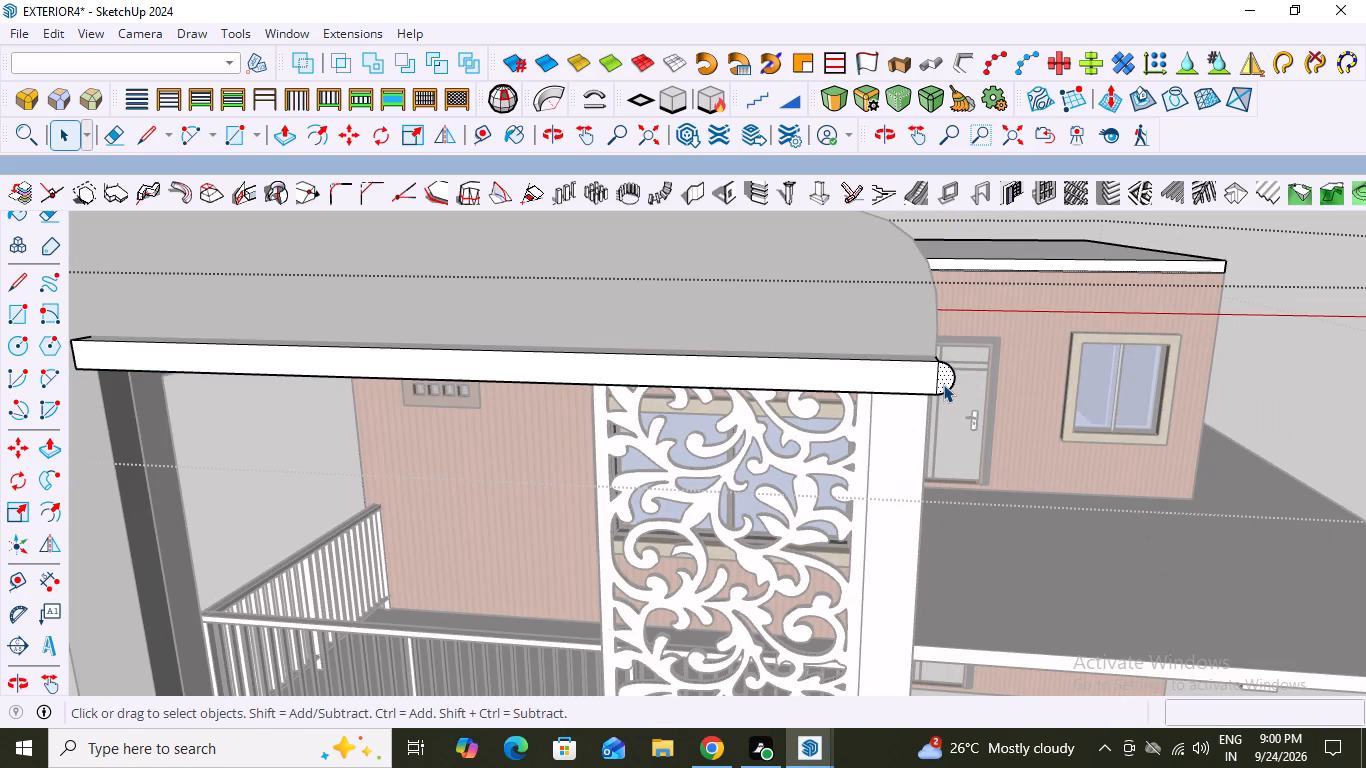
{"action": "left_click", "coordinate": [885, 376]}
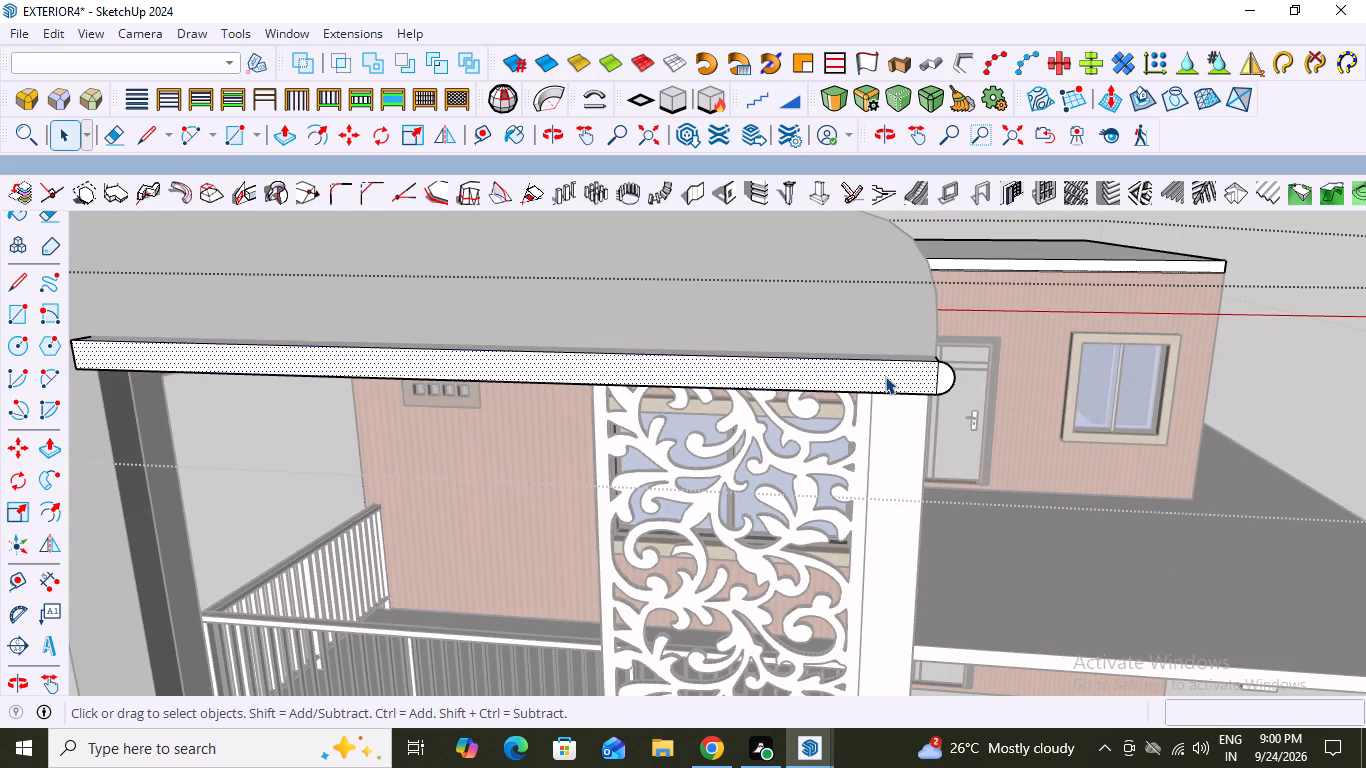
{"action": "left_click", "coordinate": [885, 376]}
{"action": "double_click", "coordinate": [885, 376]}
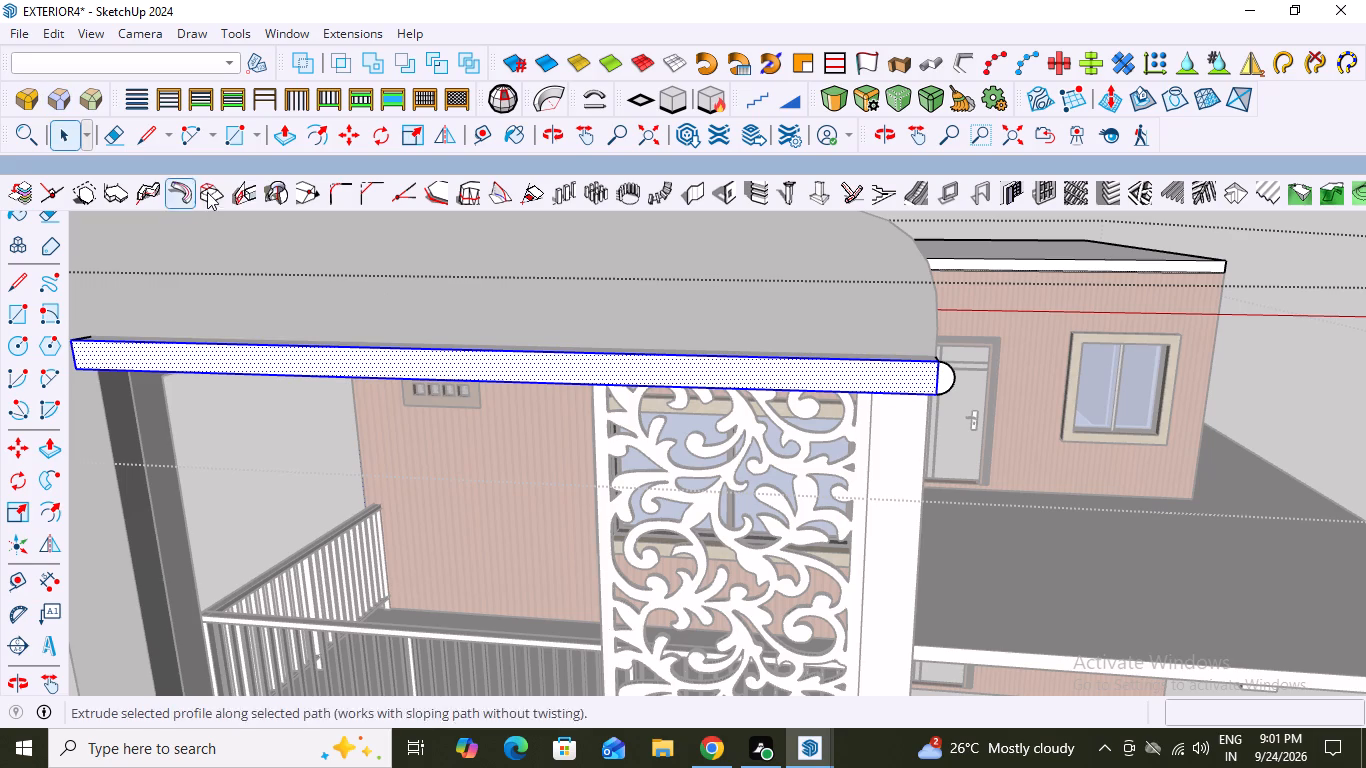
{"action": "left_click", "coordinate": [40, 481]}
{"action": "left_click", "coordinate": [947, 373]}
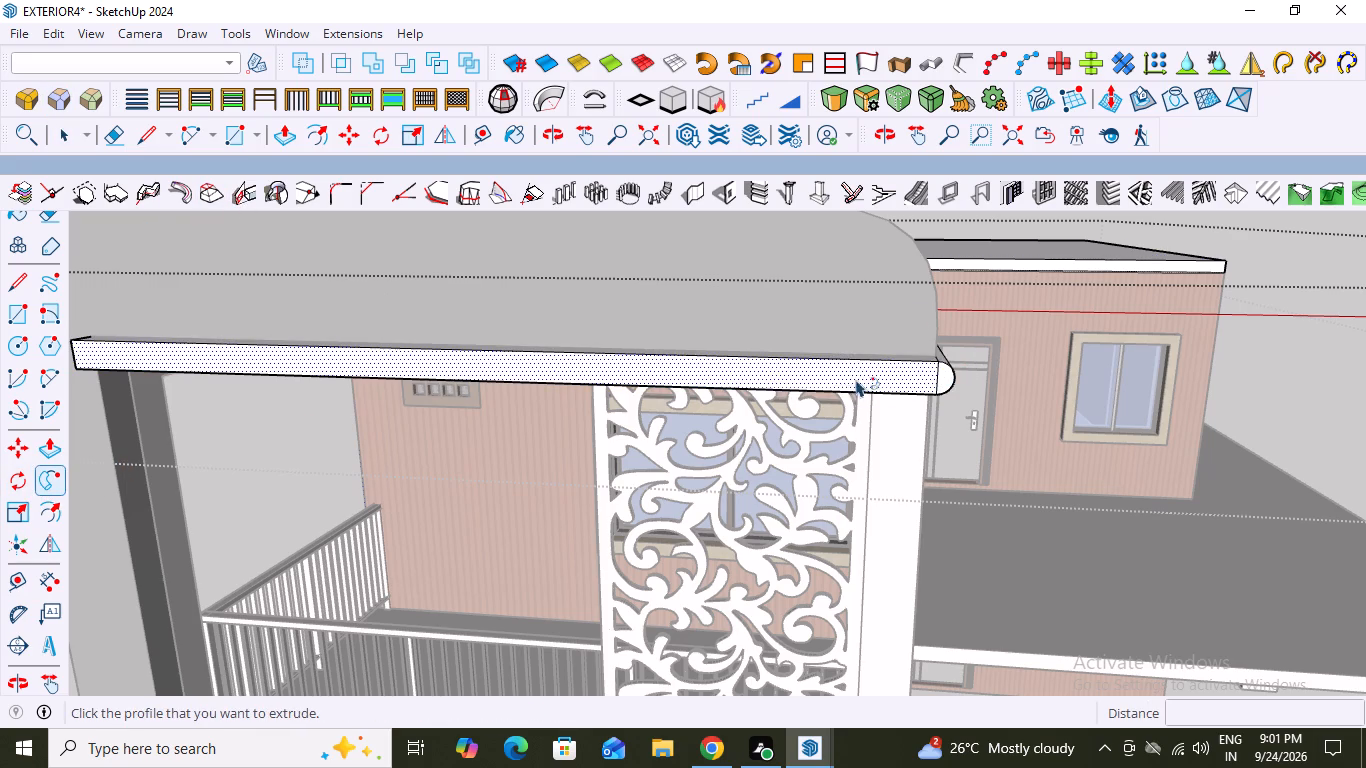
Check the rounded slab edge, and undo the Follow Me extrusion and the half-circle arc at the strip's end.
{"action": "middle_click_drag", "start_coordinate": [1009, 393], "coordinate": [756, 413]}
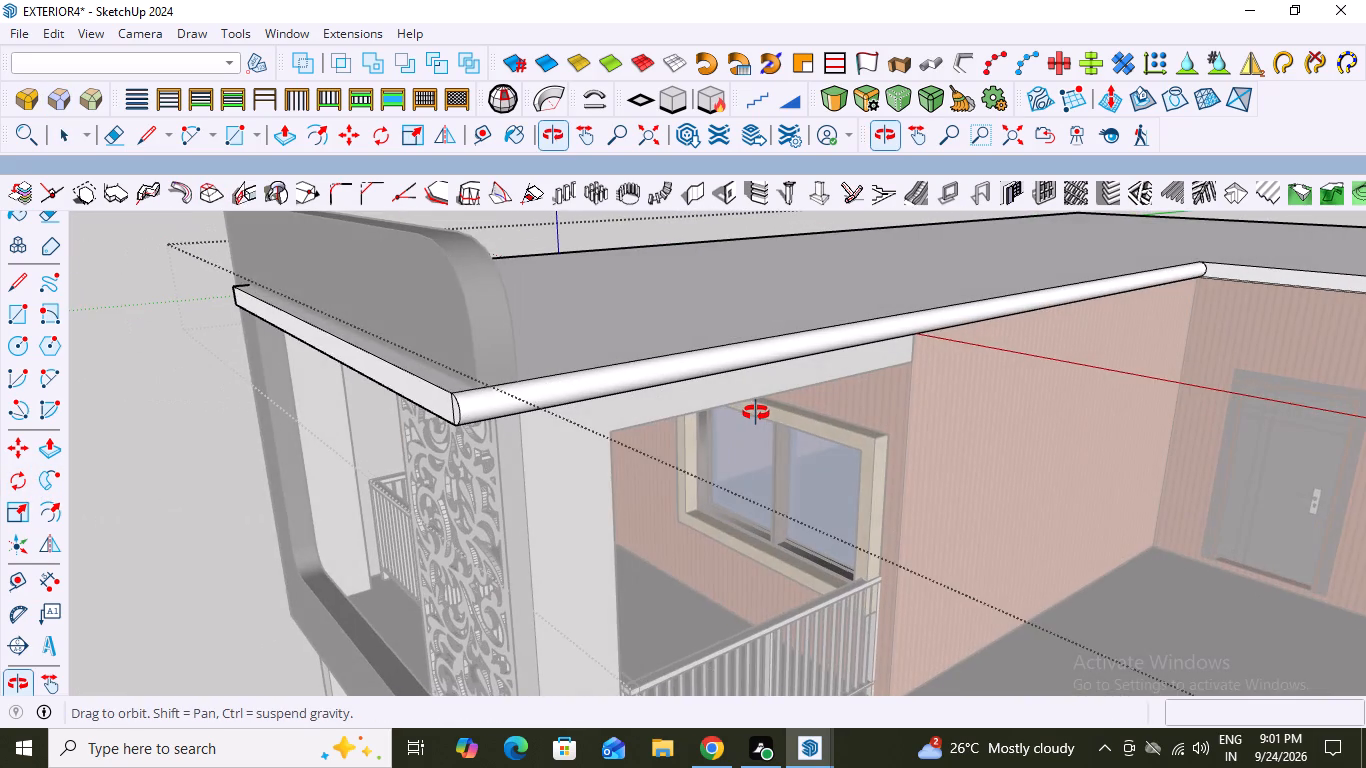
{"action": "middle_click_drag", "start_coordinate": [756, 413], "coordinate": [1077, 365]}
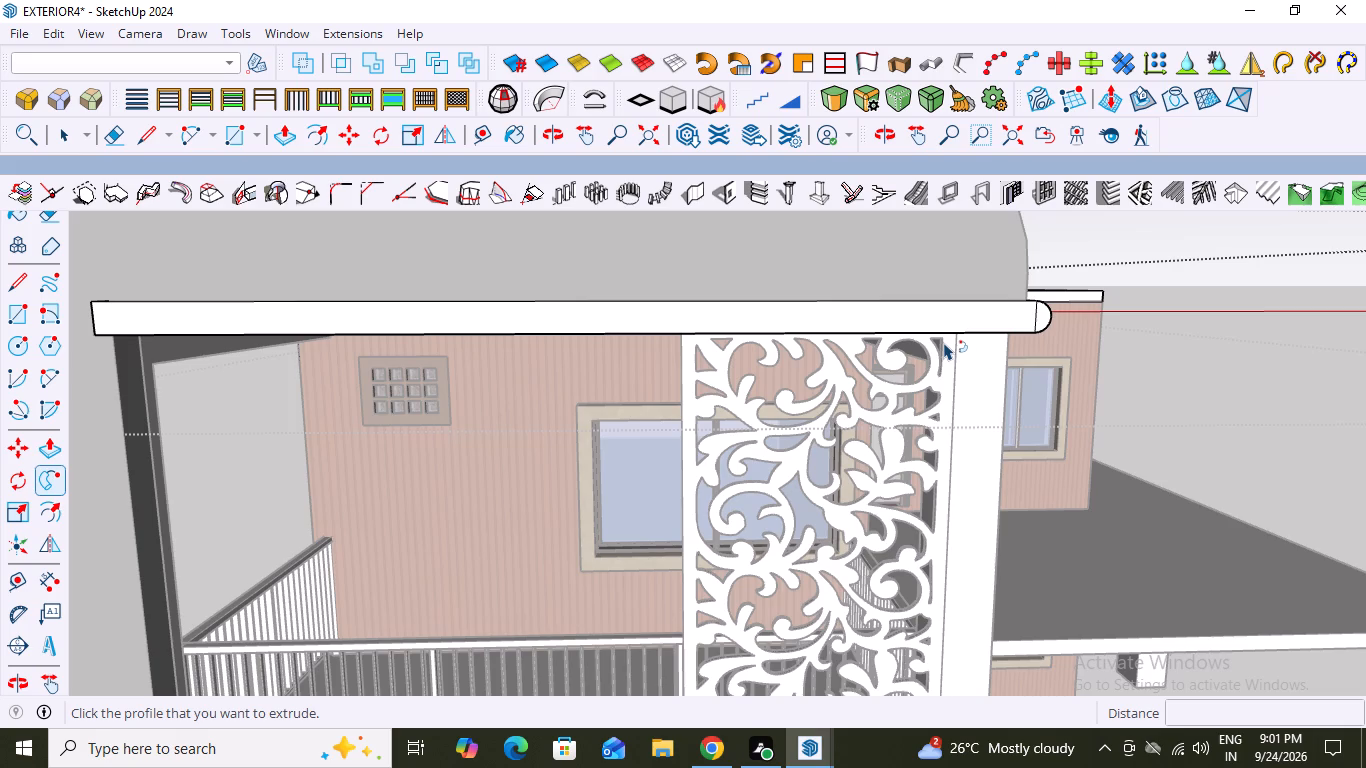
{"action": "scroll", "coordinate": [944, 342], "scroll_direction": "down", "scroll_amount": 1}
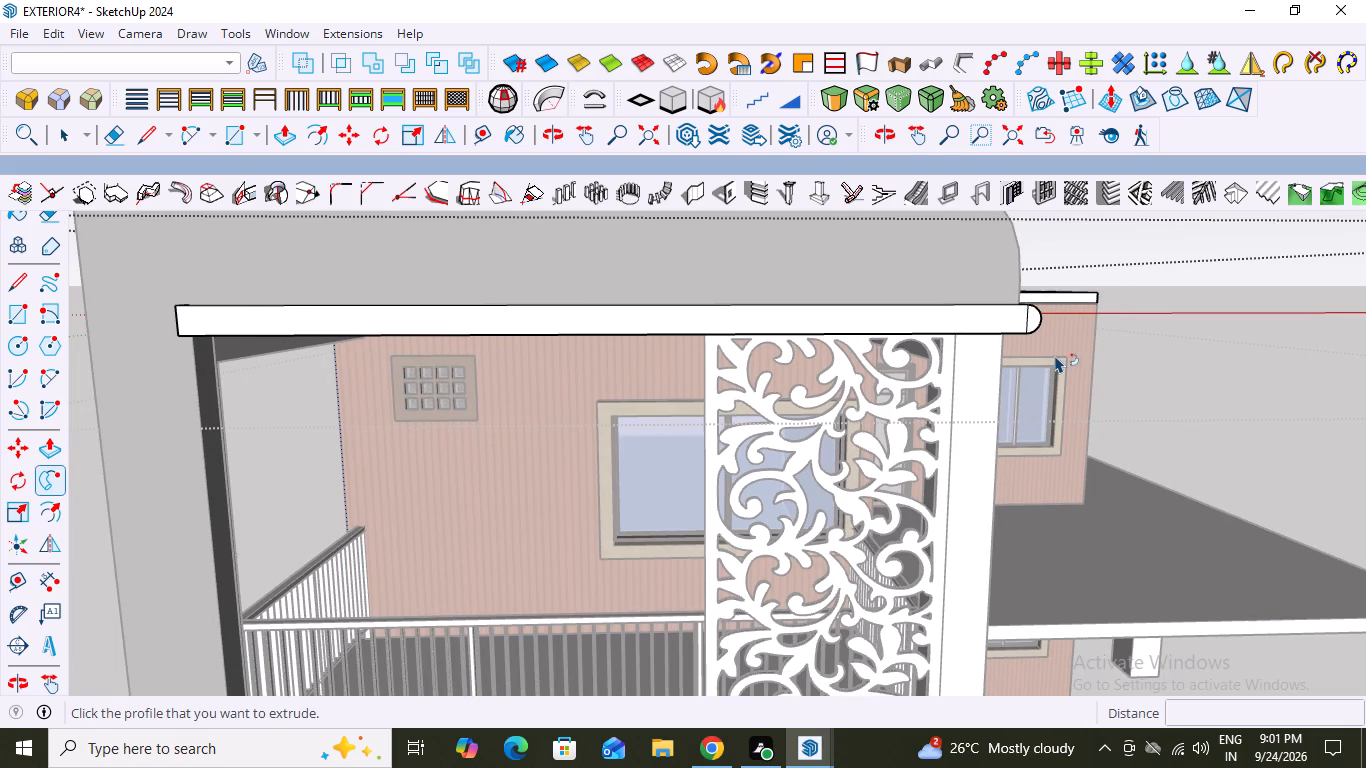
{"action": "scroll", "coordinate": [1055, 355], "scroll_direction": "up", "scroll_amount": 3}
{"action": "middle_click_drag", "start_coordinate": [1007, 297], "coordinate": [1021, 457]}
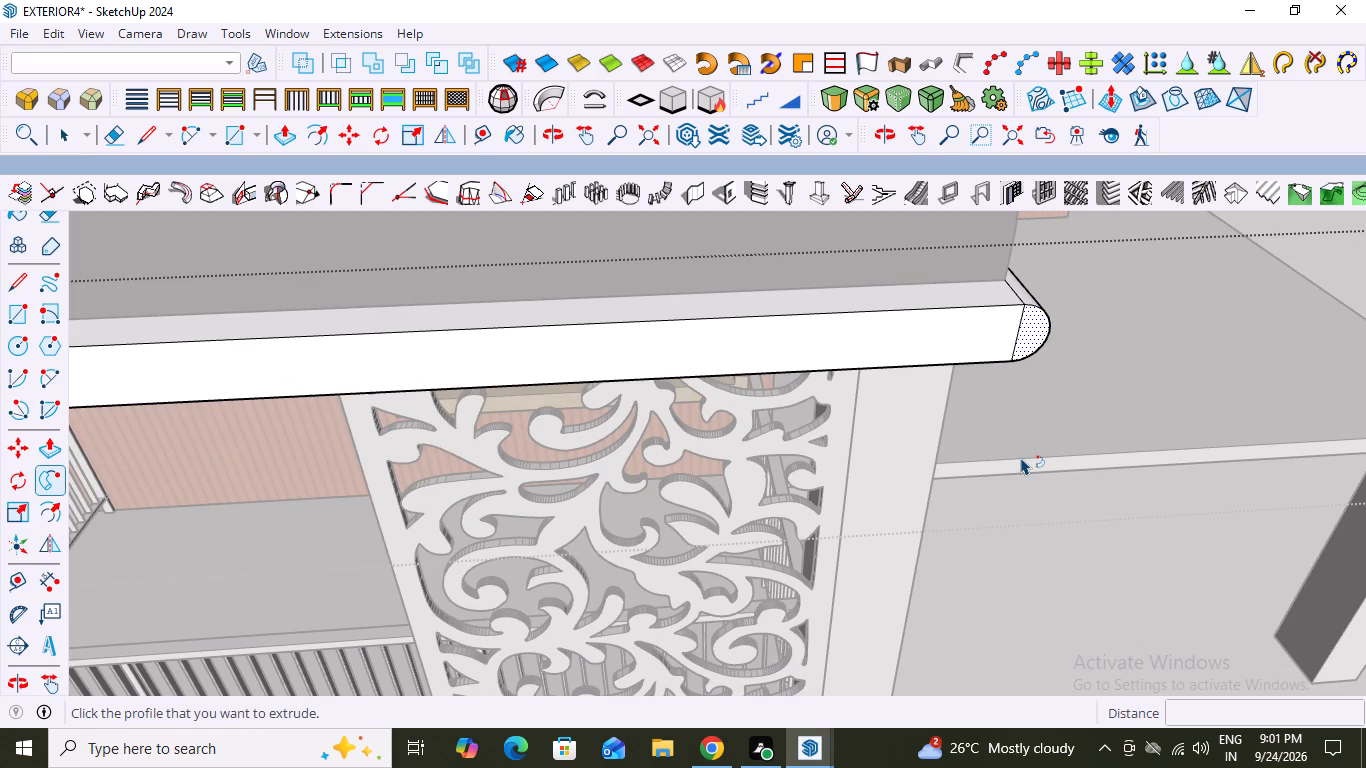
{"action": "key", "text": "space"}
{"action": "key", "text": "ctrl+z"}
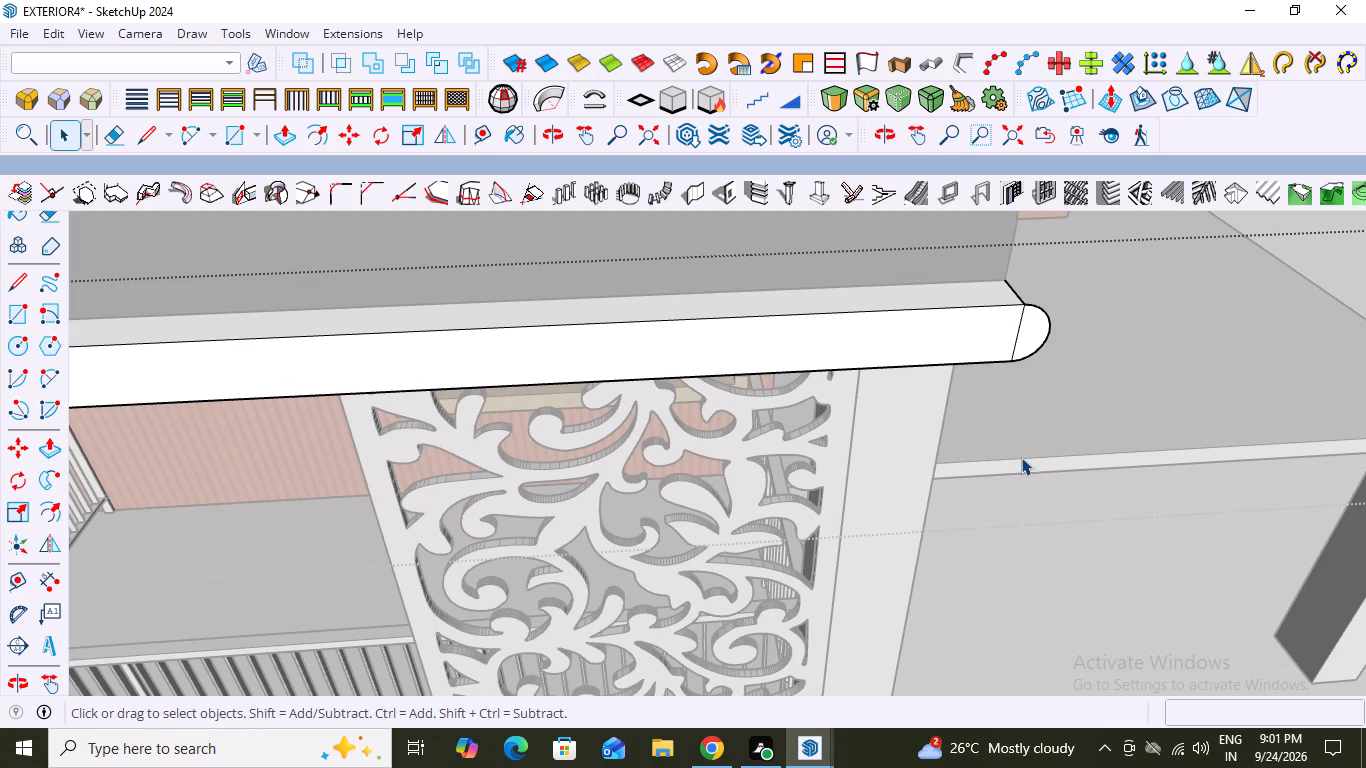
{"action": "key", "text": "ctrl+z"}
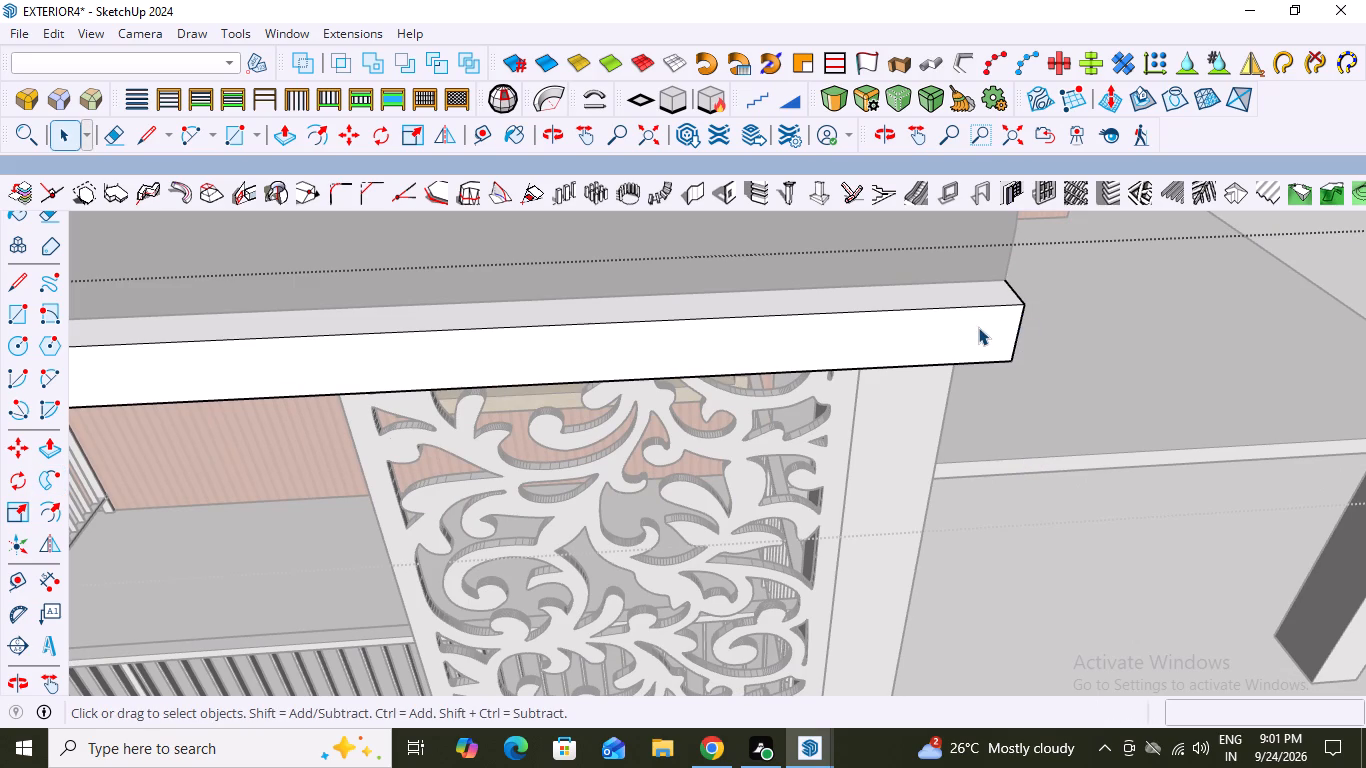
Draw an inward-curving arc with a bulge of about 1 5/8" between the end corners of the strip's front face.
{"action": "left_click", "coordinate": [976, 327]}
{"action": "double_click", "coordinate": [976, 327]}
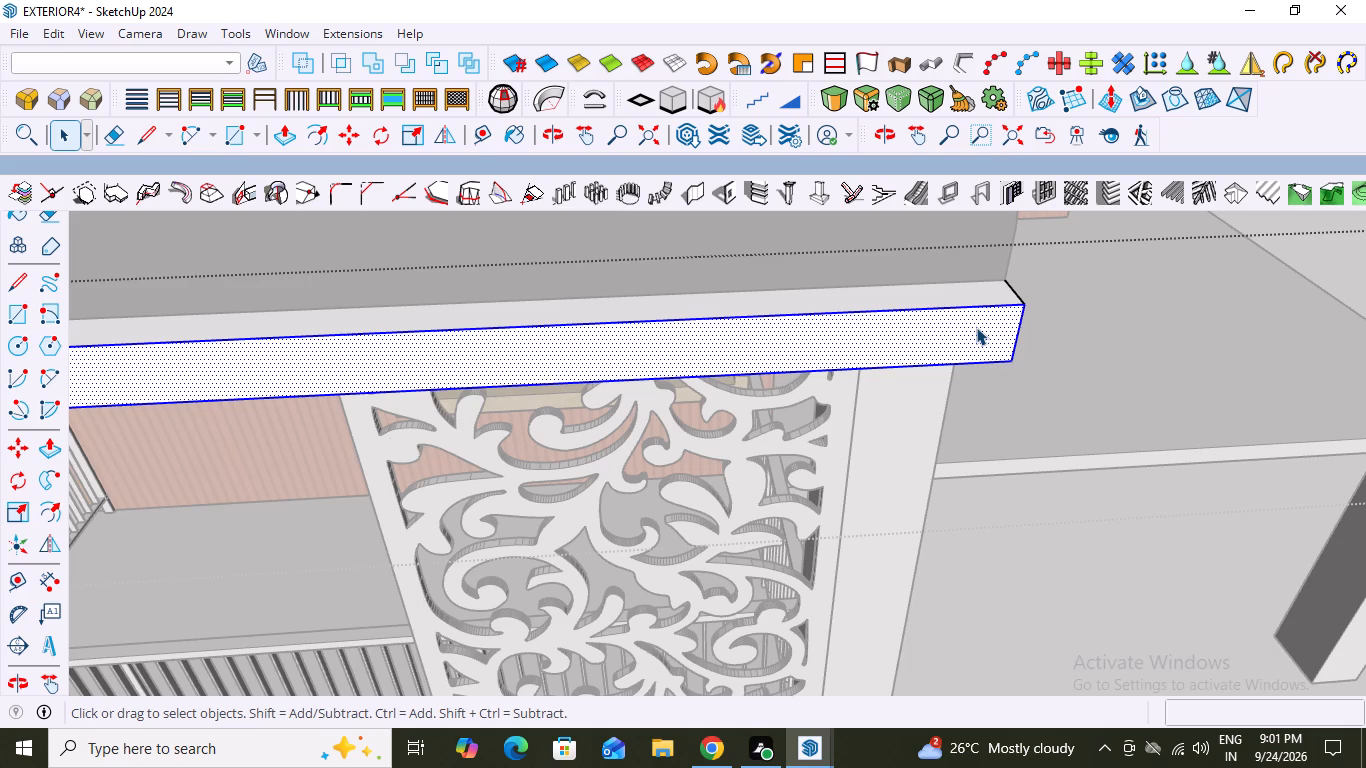
{"action": "middle_click_drag", "start_coordinate": [940, 460], "coordinate": [1053, 463]}
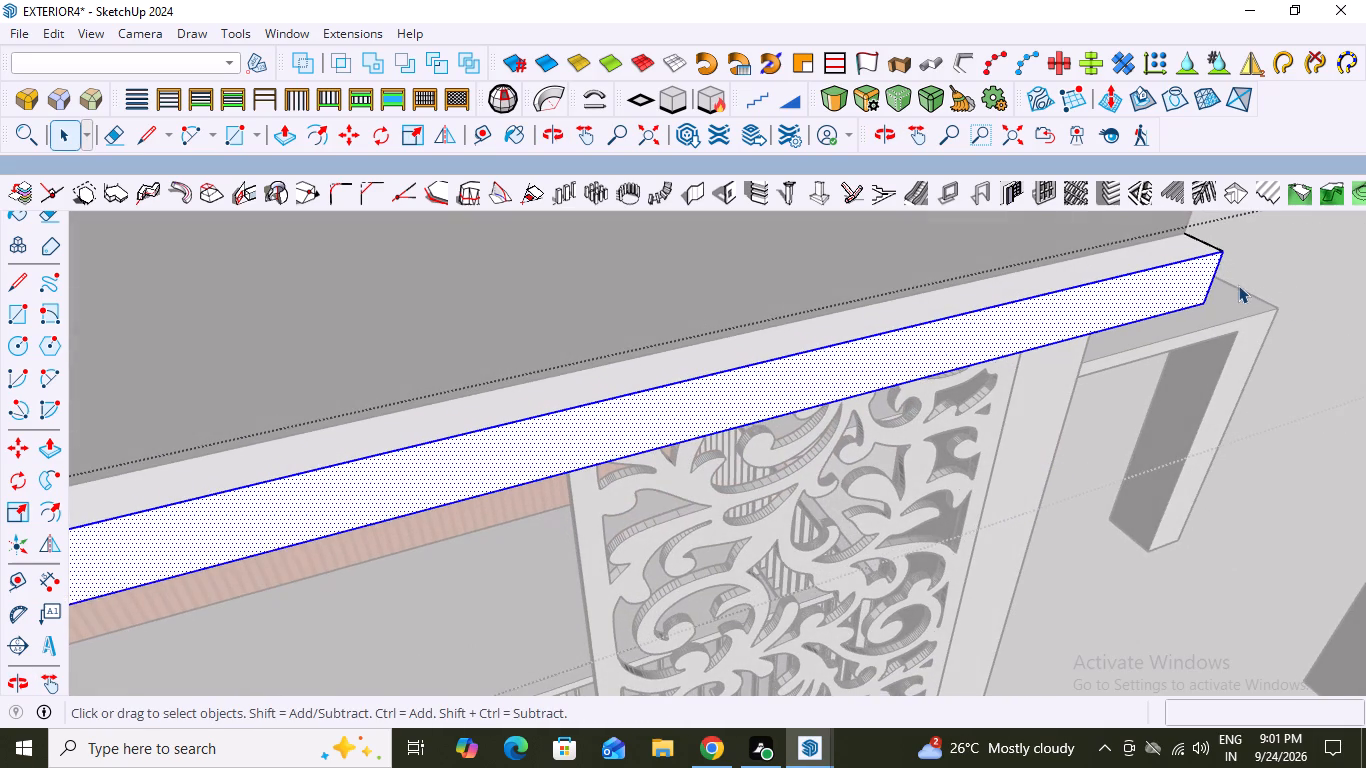
{"action": "scroll", "coordinate": [1235, 285], "scroll_direction": "up", "scroll_amount": 1}
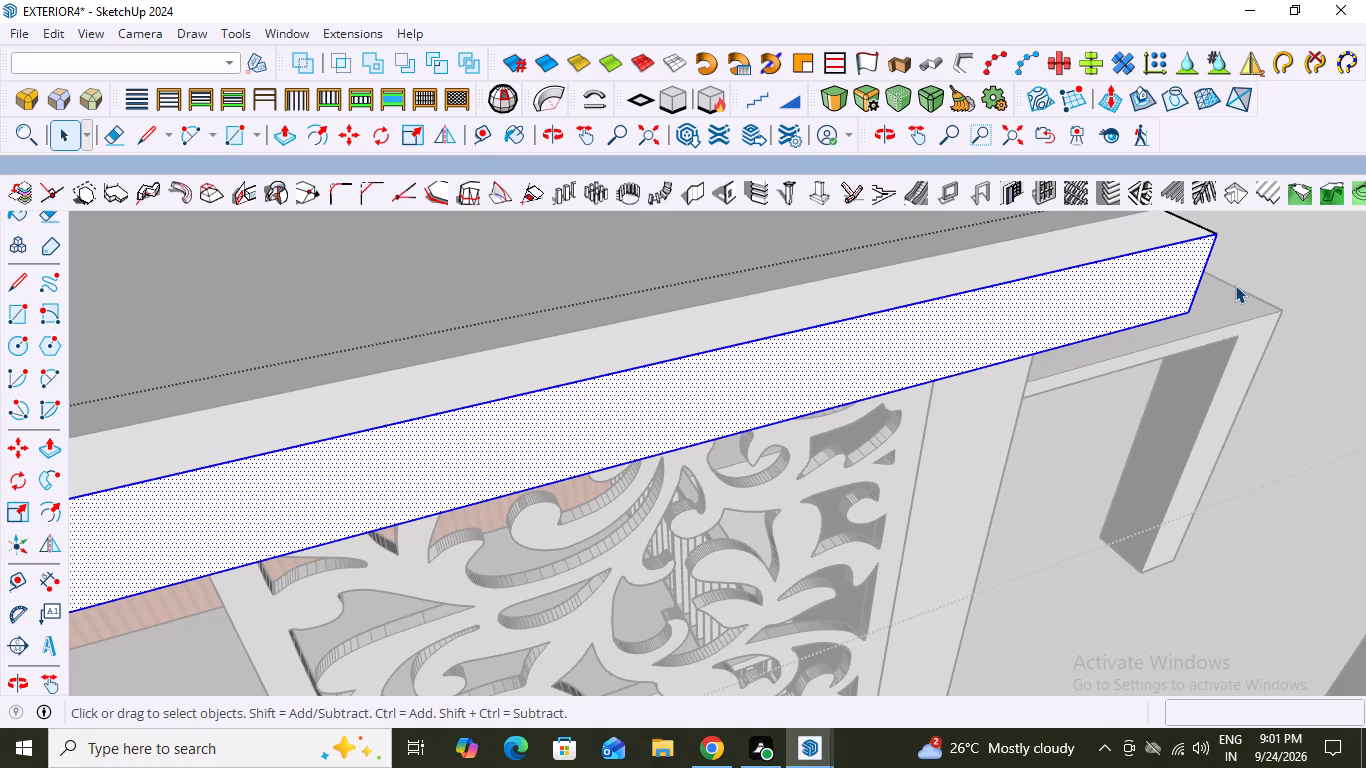
{"action": "key", "text": "a"}
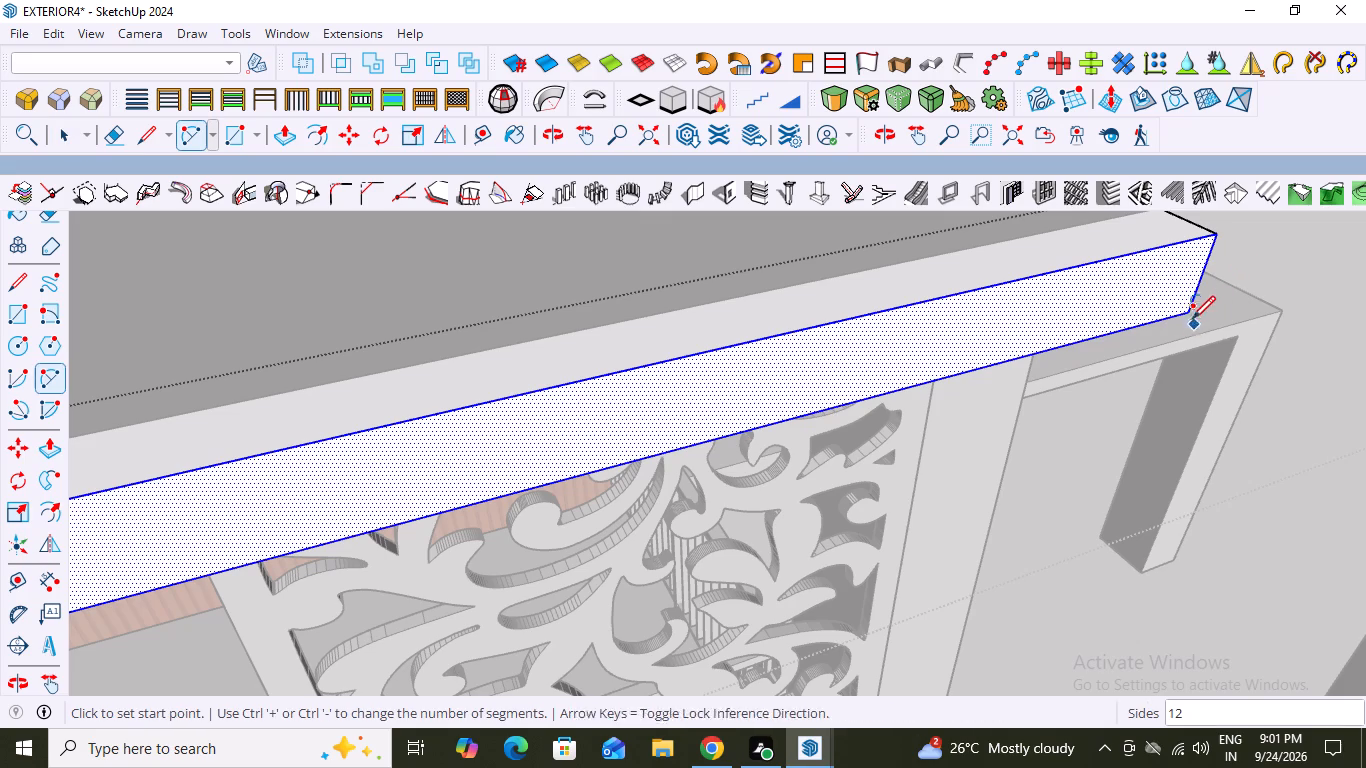
{"action": "left_click", "coordinate": [1190, 310]}
{"action": "left_click", "coordinate": [1217, 235]}
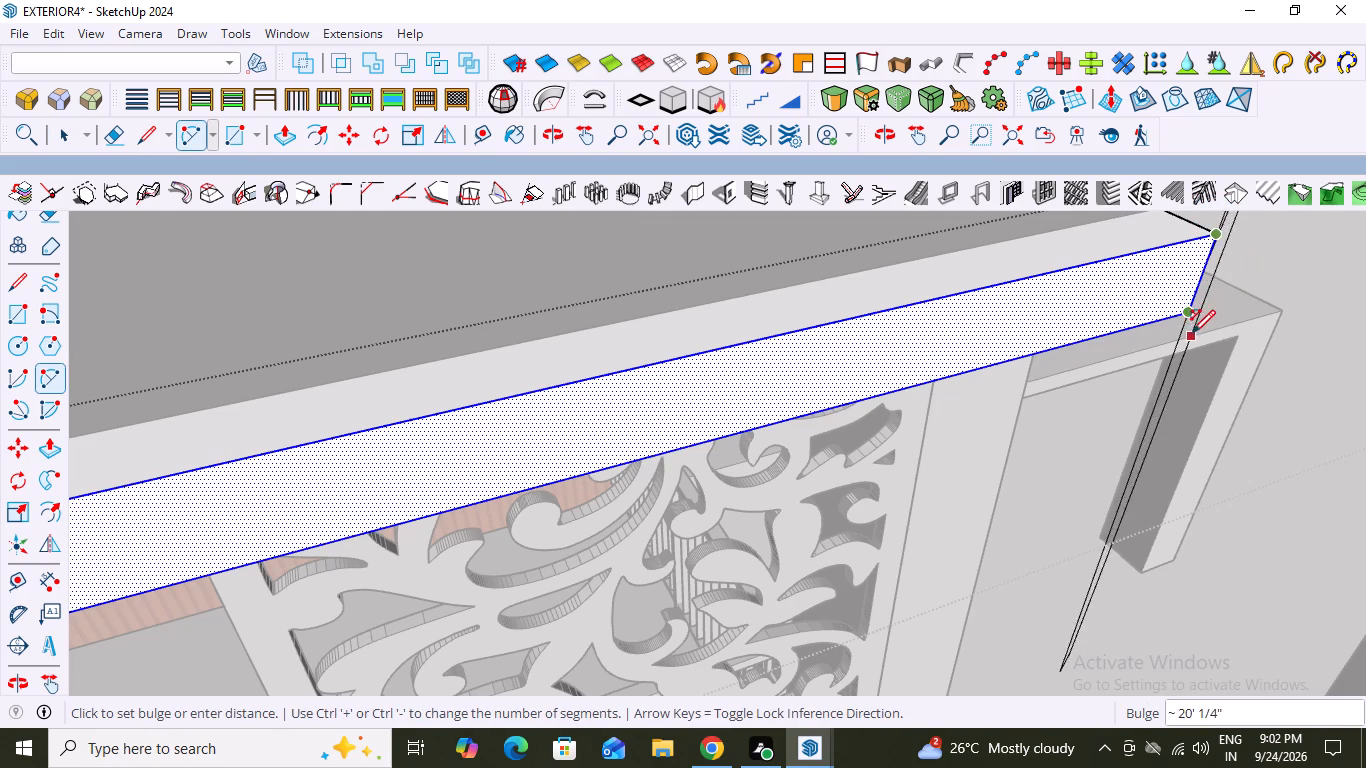
{"action": "middle_click_drag", "start_coordinate": [1192, 325], "coordinate": [1319, 321]}
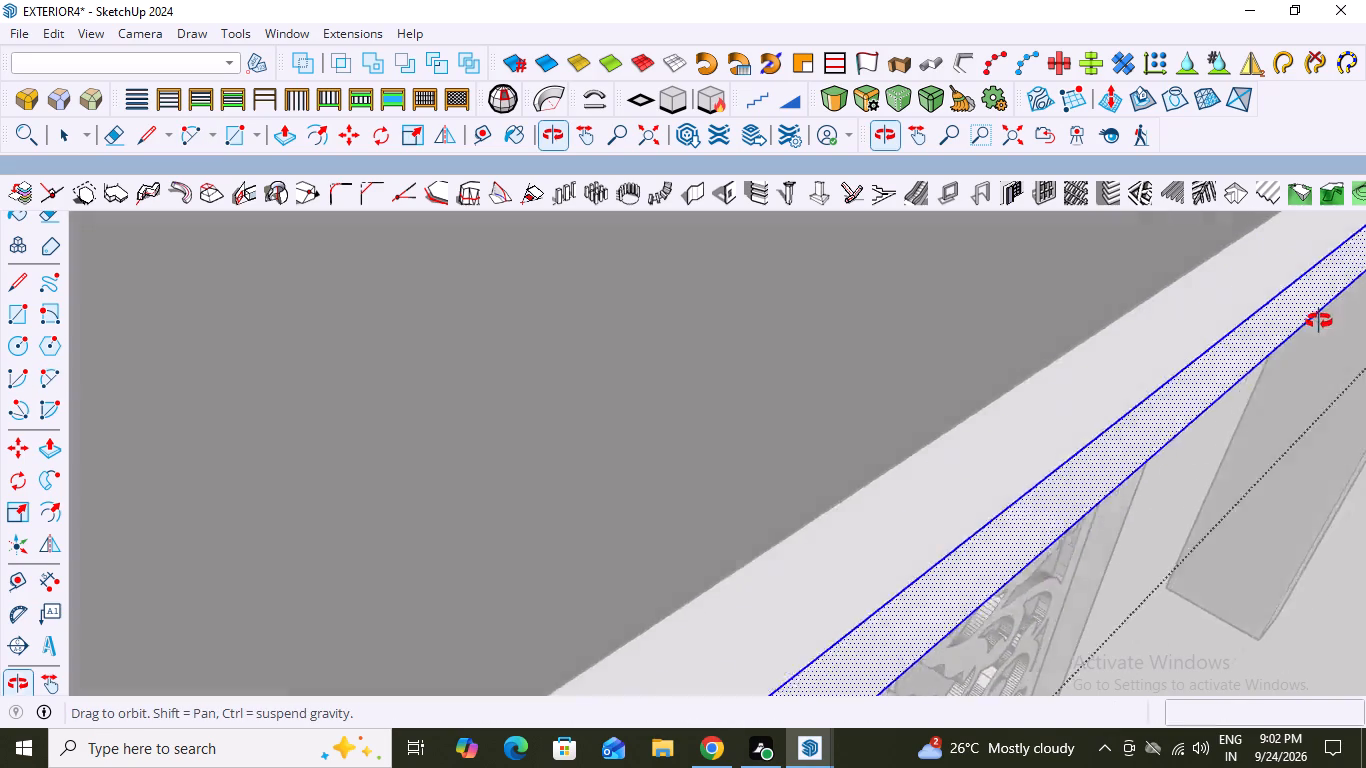
{"action": "middle_click_drag", "start_coordinate": [1319, 321], "coordinate": [1169, 282]}
{"action": "scroll", "coordinate": [1169, 282], "scroll_direction": "down", "scroll_amount": 10}
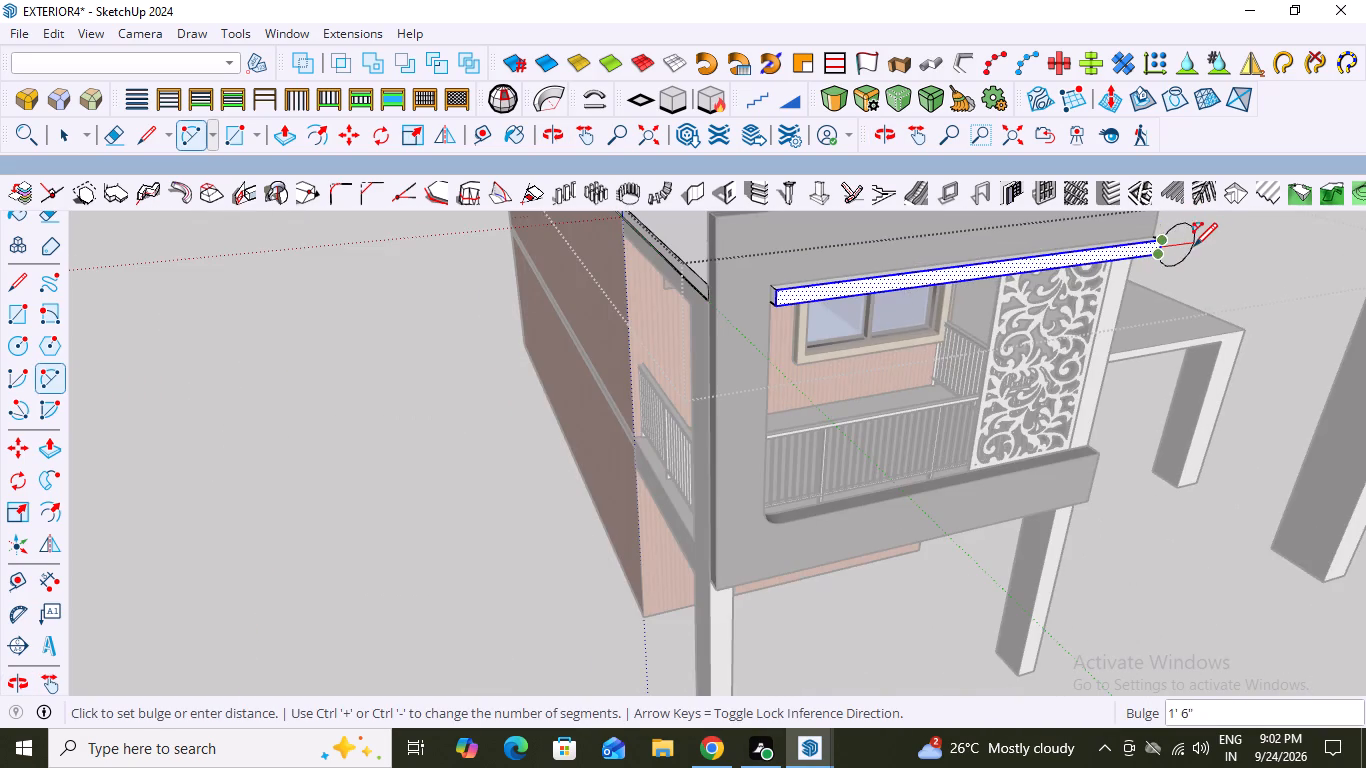
{"action": "scroll", "coordinate": [1194, 246], "scroll_direction": "up", "scroll_amount": 13}
{"action": "scroll", "coordinate": [1194, 246], "scroll_direction": "down", "scroll_amount": 7}
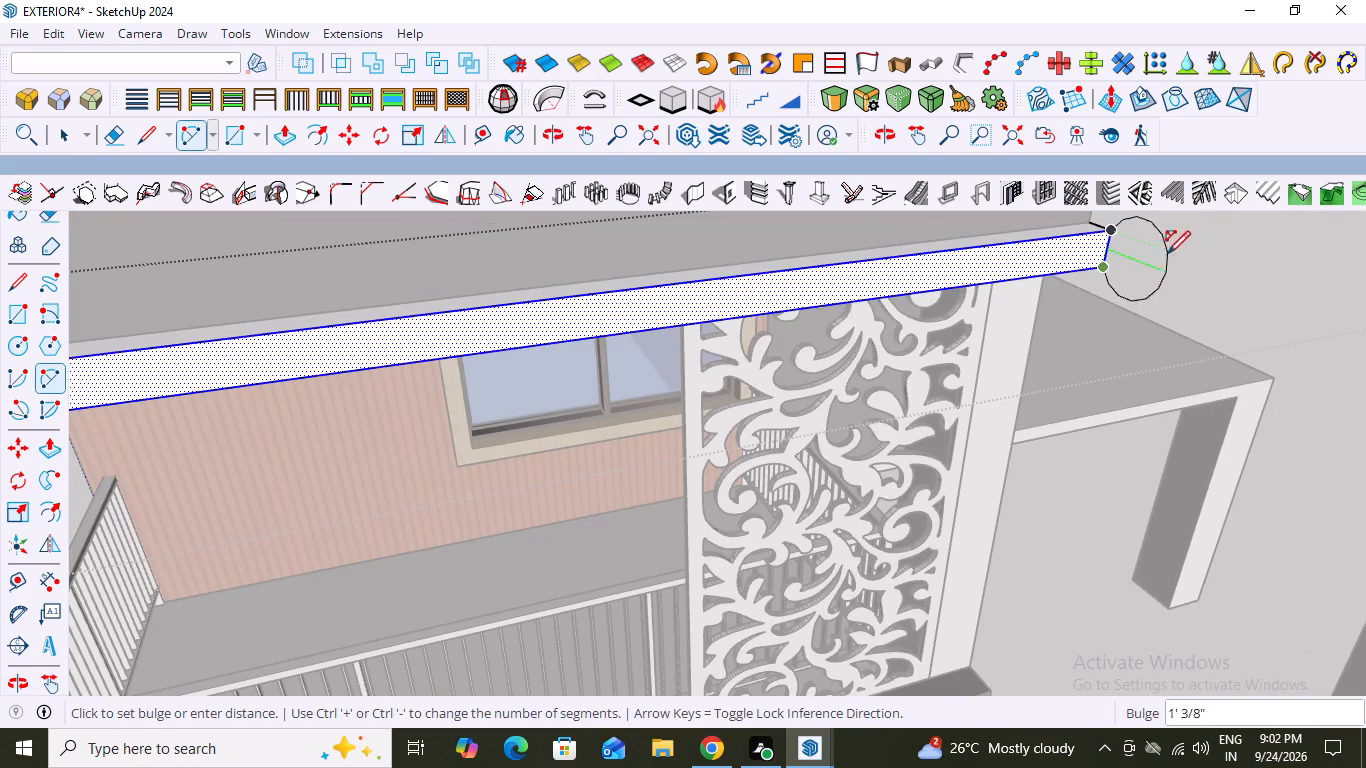
{"action": "scroll", "coordinate": [1131, 256], "scroll_direction": "up", "scroll_amount": 5}
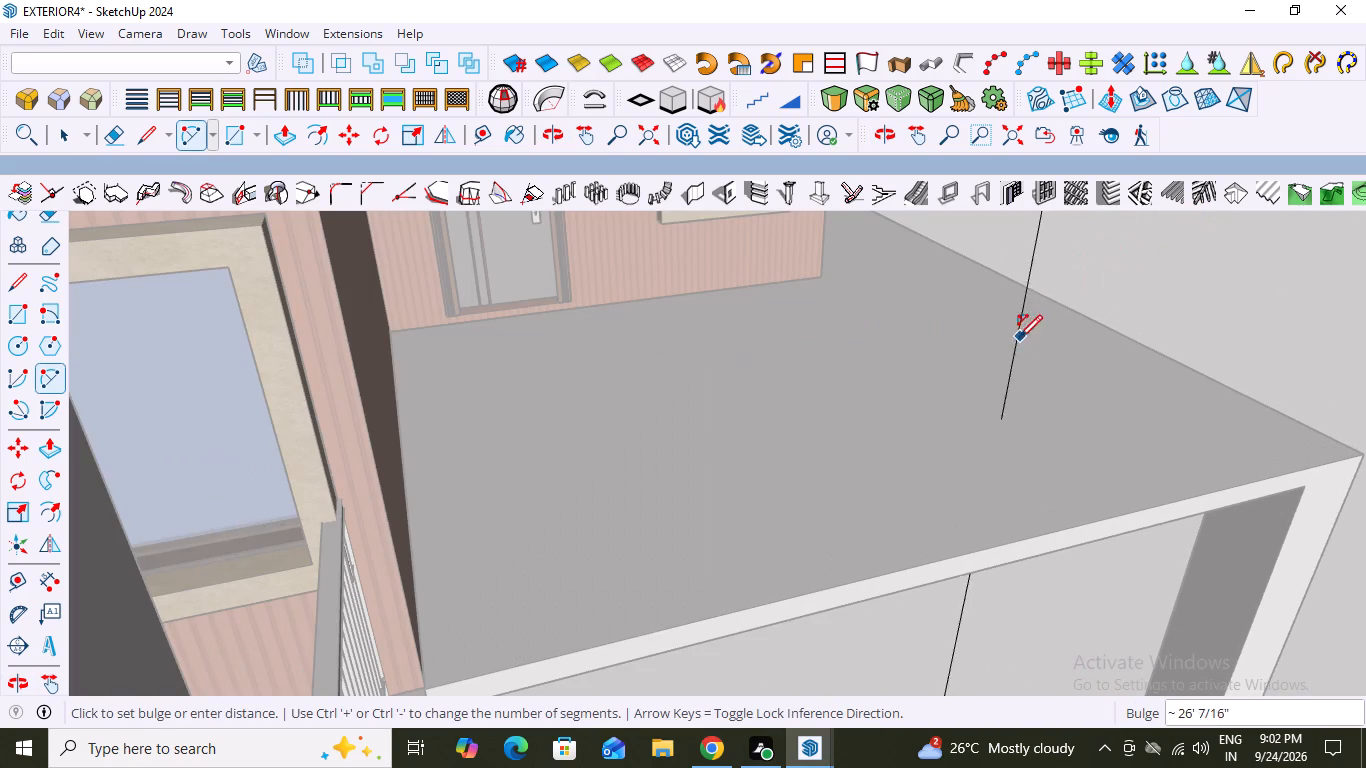
{"action": "scroll", "coordinate": [1046, 312], "scroll_direction": "down", "scroll_amount": 5}
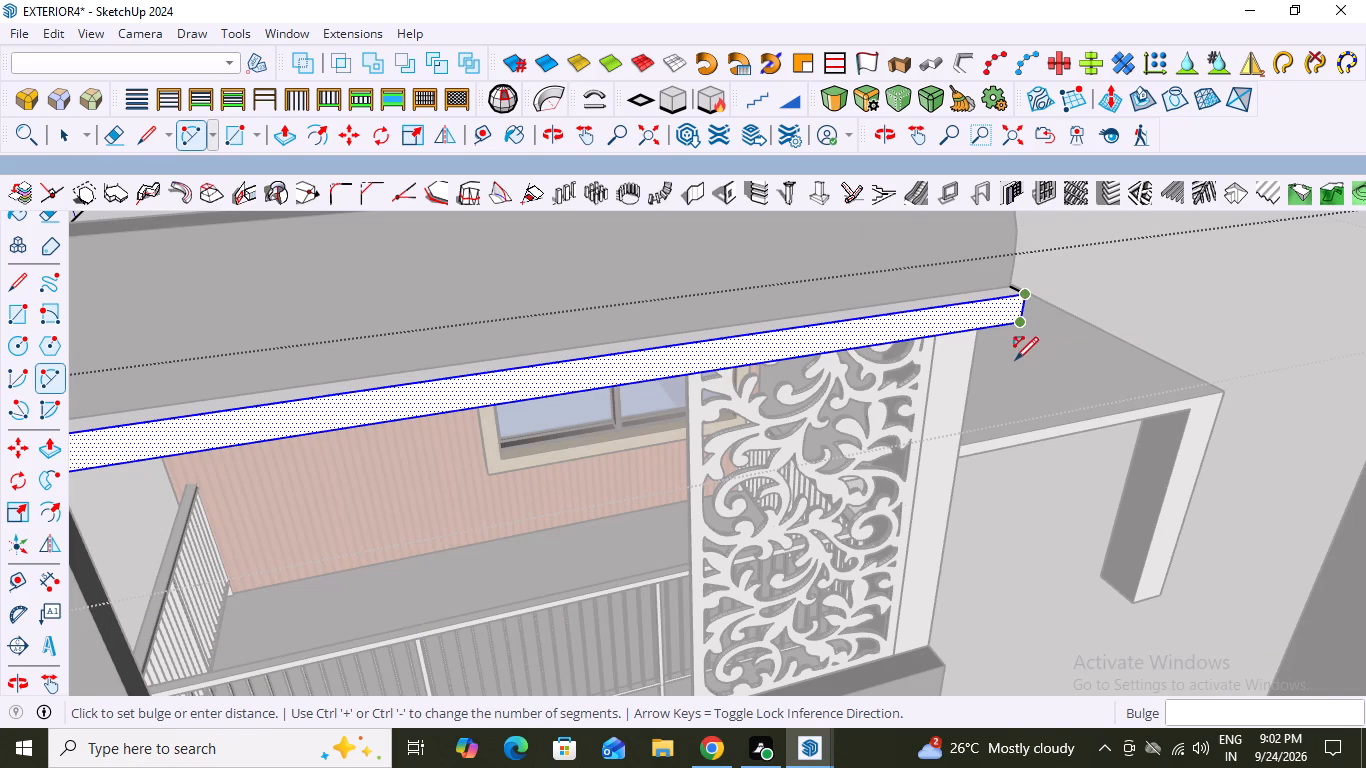
{"action": "scroll", "coordinate": [1005, 316], "scroll_direction": "up", "scroll_amount": 10}
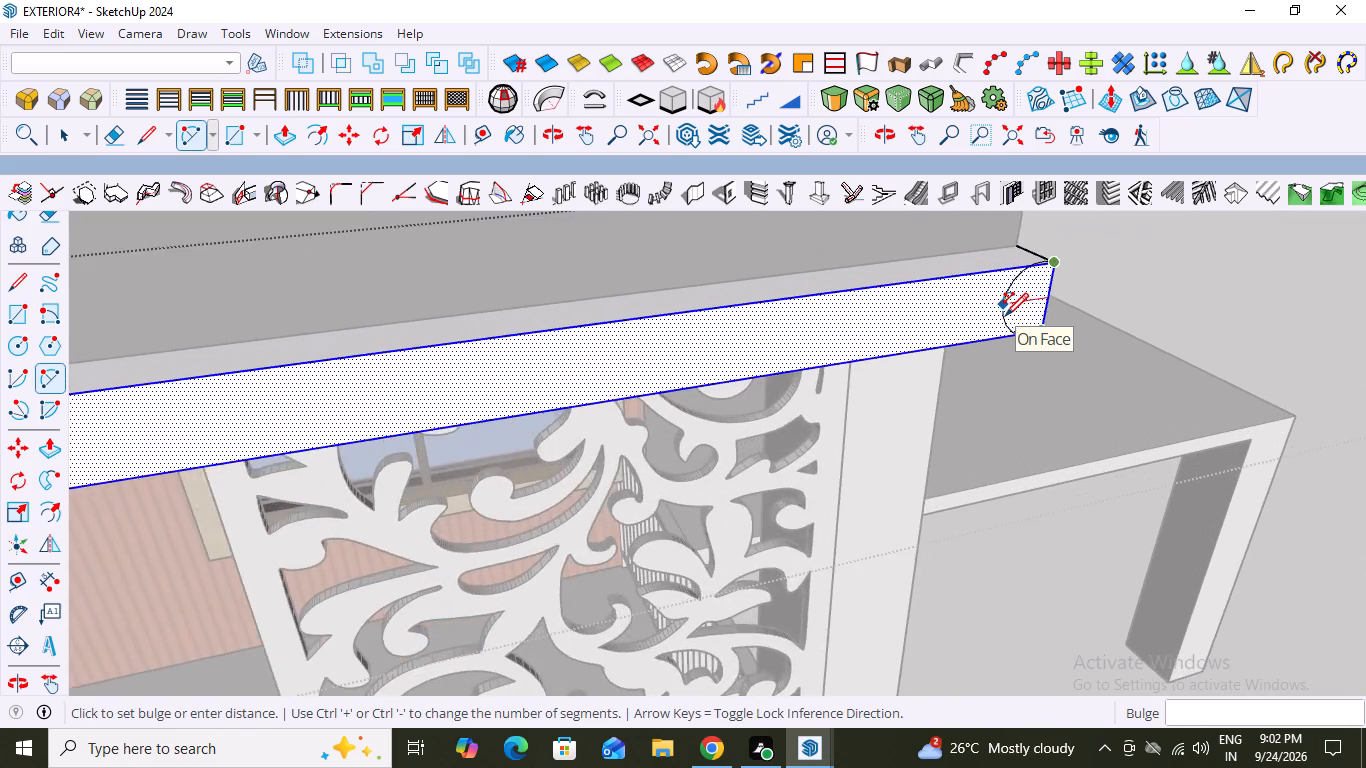
{"action": "scroll", "coordinate": [1005, 316], "scroll_direction": "up", "scroll_amount": 9}
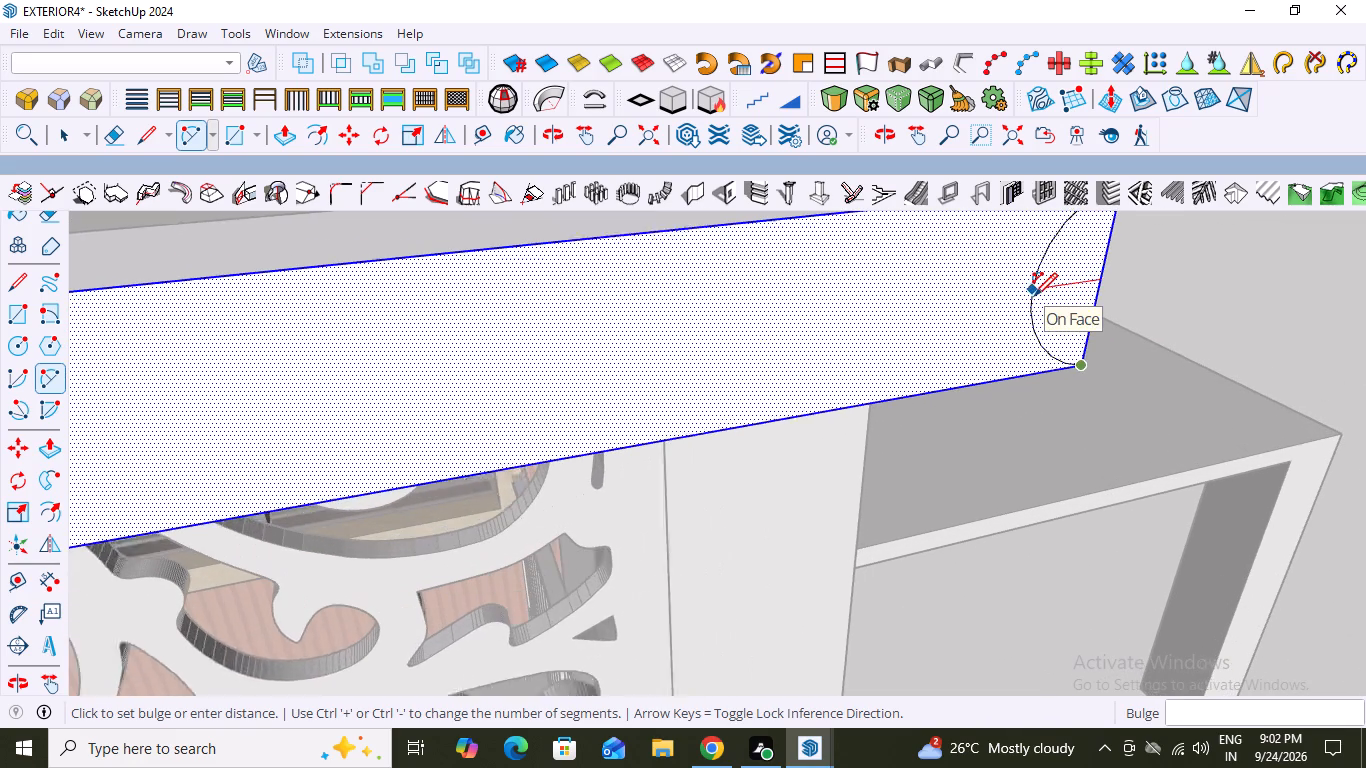
{"action": "scroll", "coordinate": [1034, 296], "scroll_direction": "up", "scroll_amount": 1}
{"action": "scroll", "coordinate": [1056, 285], "scroll_direction": "down", "scroll_amount": 7}
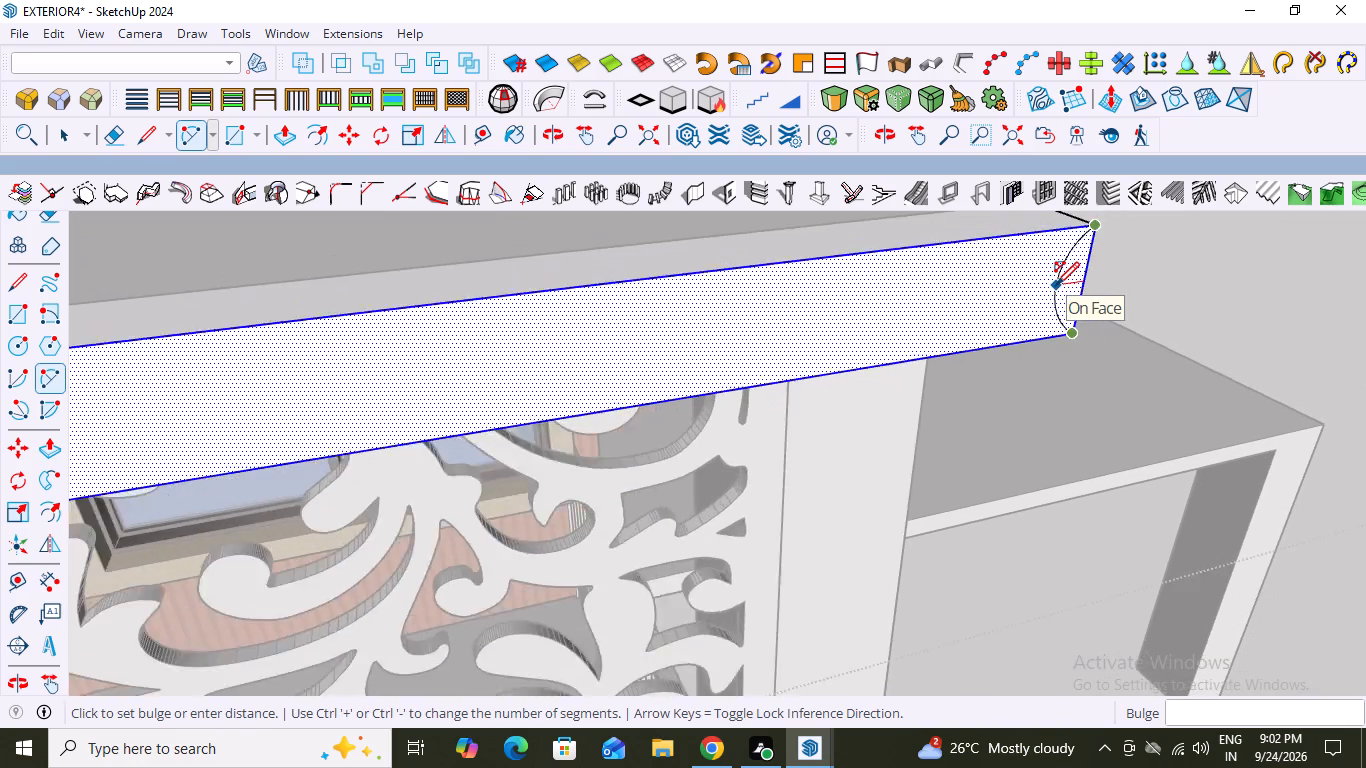
{"action": "scroll", "coordinate": [1056, 285], "scroll_direction": "down", "scroll_amount": 6}
{"action": "middle_click_drag", "start_coordinate": [1018, 303], "coordinate": [892, 322]}
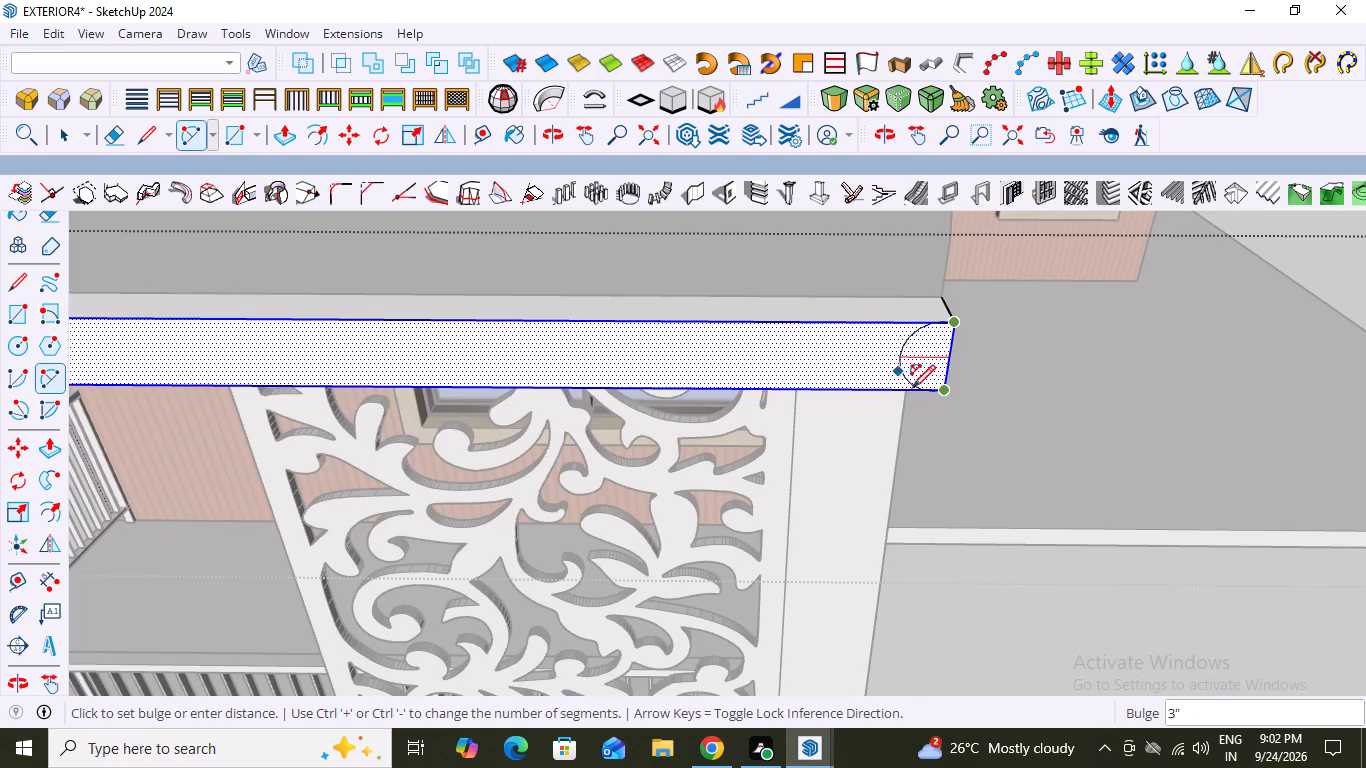
{"action": "scroll", "coordinate": [943, 376], "scroll_direction": "up", "scroll_amount": 6}
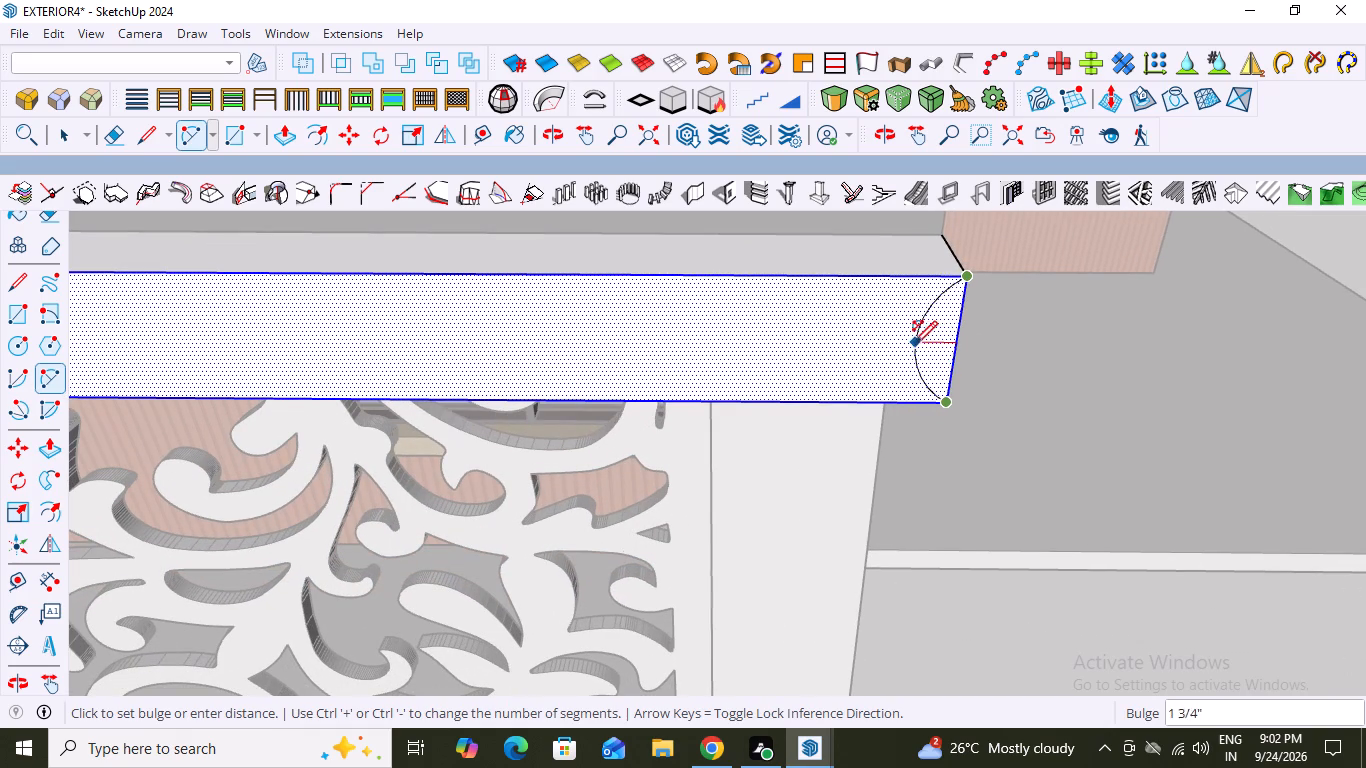
{"action": "left_click", "coordinate": [918, 332]}
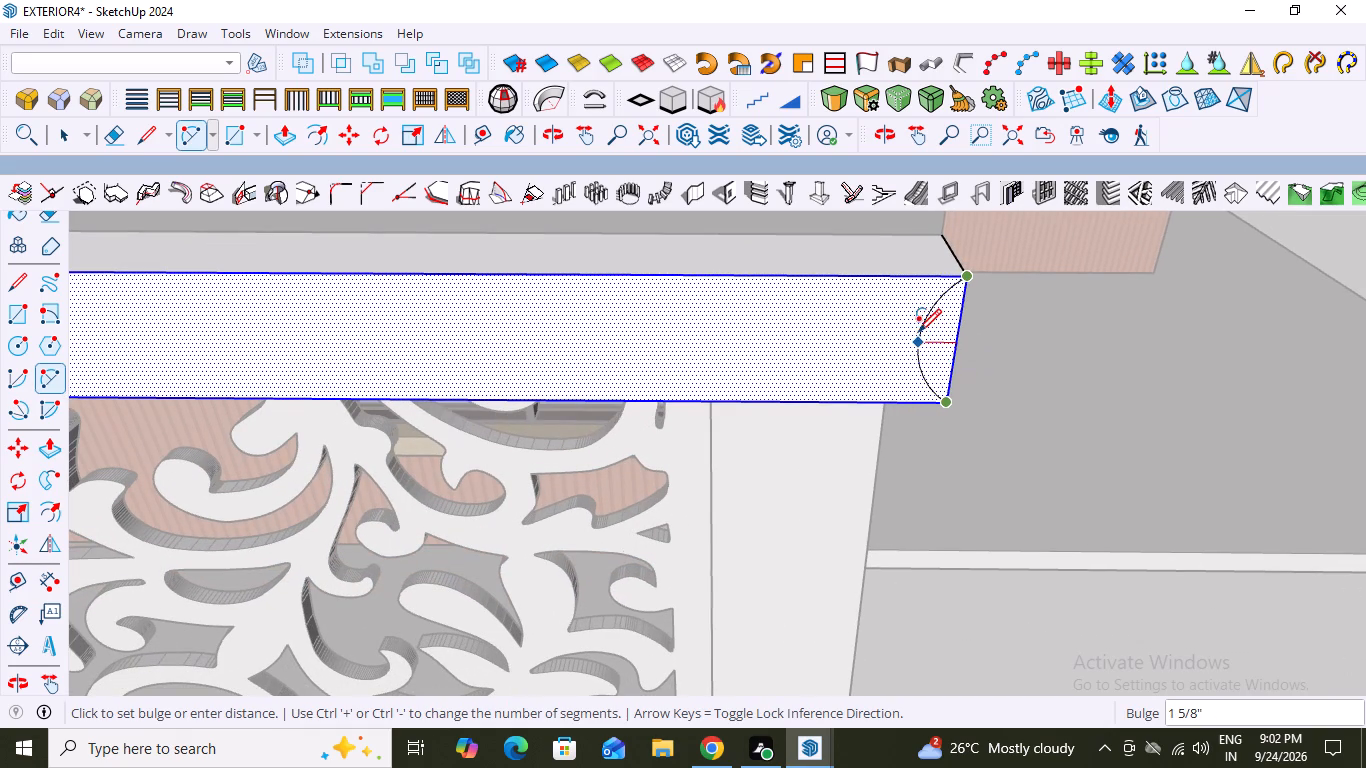
{"action": "scroll", "coordinate": [1010, 373], "scroll_direction": "down", "scroll_amount": 9}
{"action": "scroll", "coordinate": [1034, 402], "scroll_direction": "up", "scroll_amount": 4}
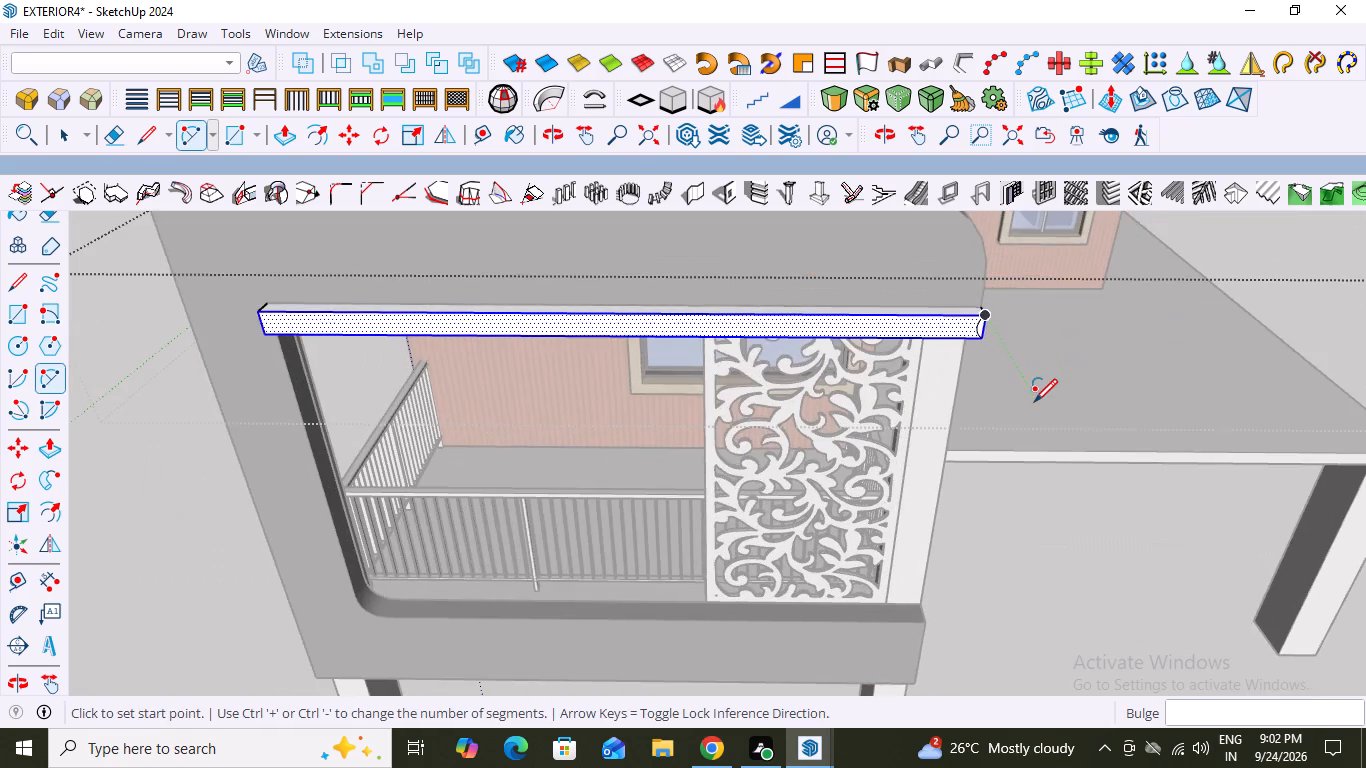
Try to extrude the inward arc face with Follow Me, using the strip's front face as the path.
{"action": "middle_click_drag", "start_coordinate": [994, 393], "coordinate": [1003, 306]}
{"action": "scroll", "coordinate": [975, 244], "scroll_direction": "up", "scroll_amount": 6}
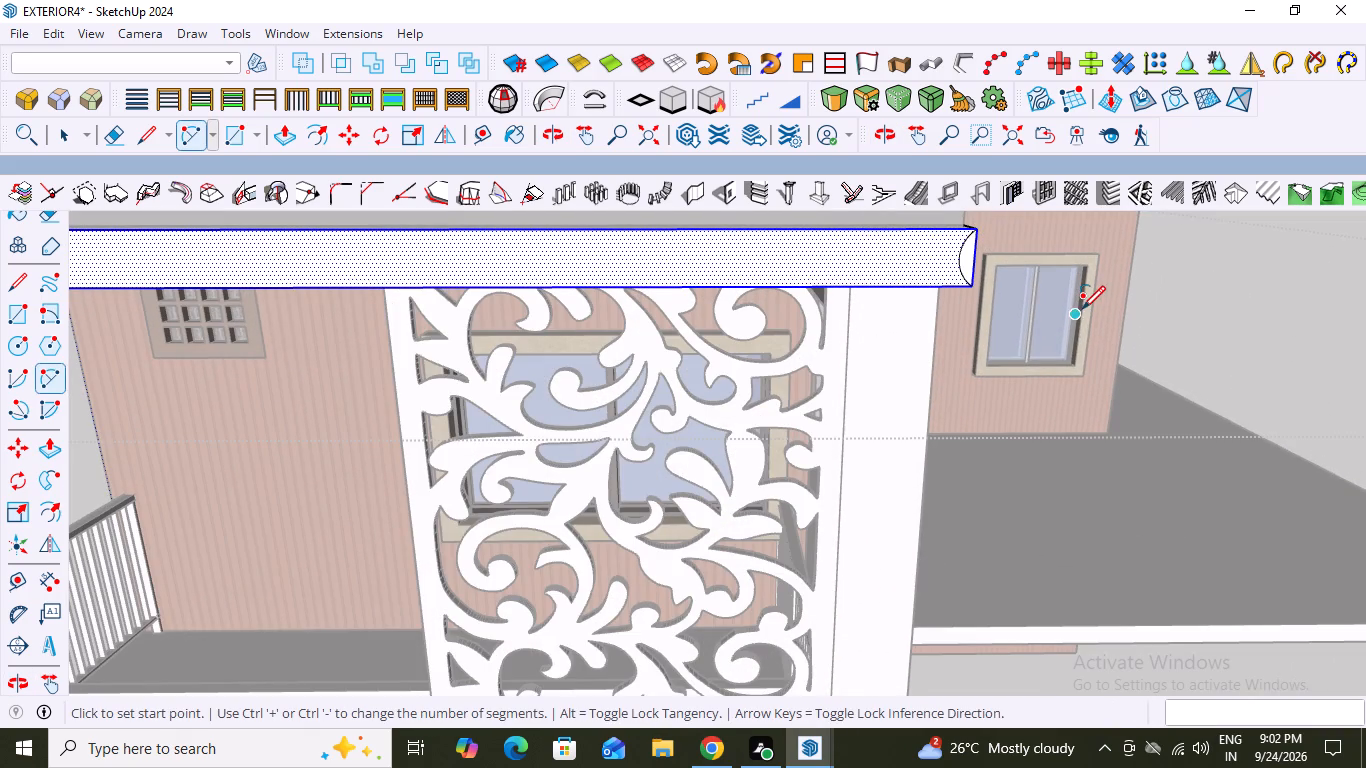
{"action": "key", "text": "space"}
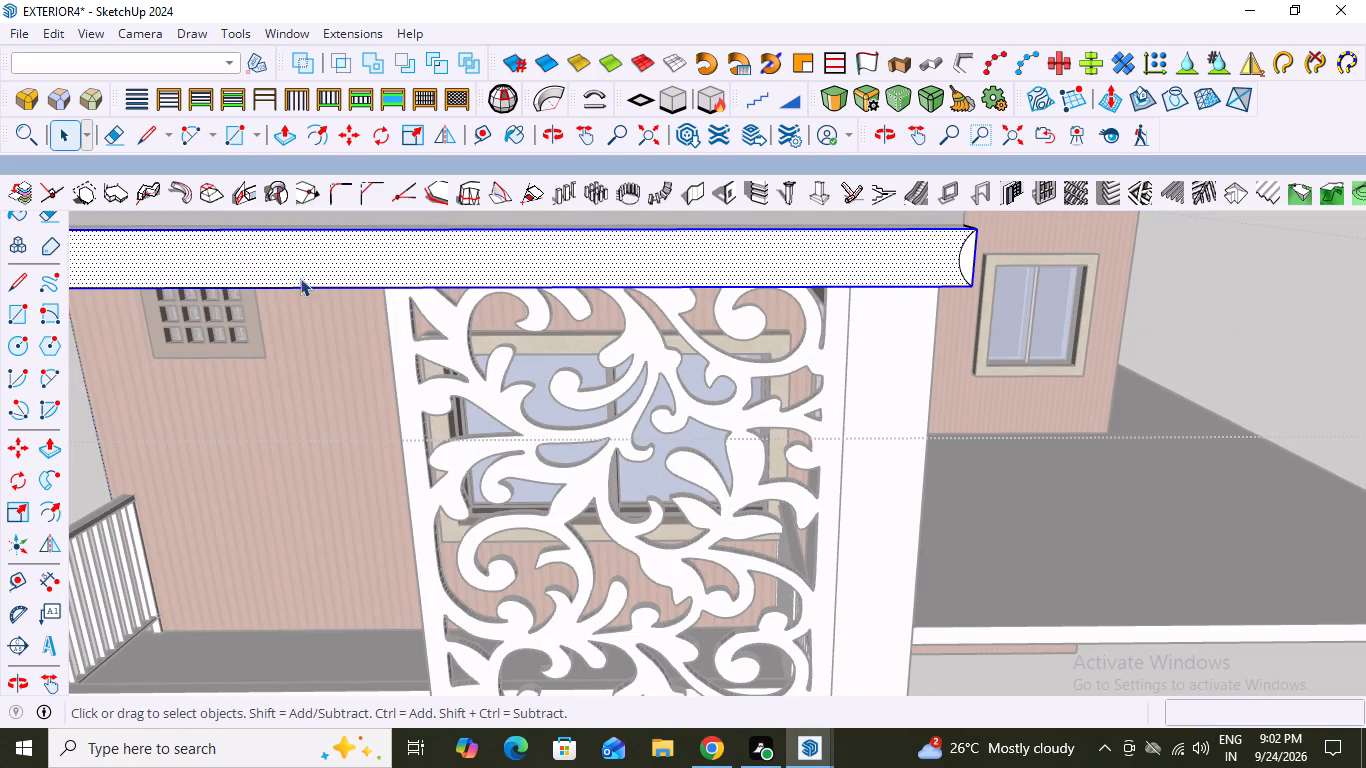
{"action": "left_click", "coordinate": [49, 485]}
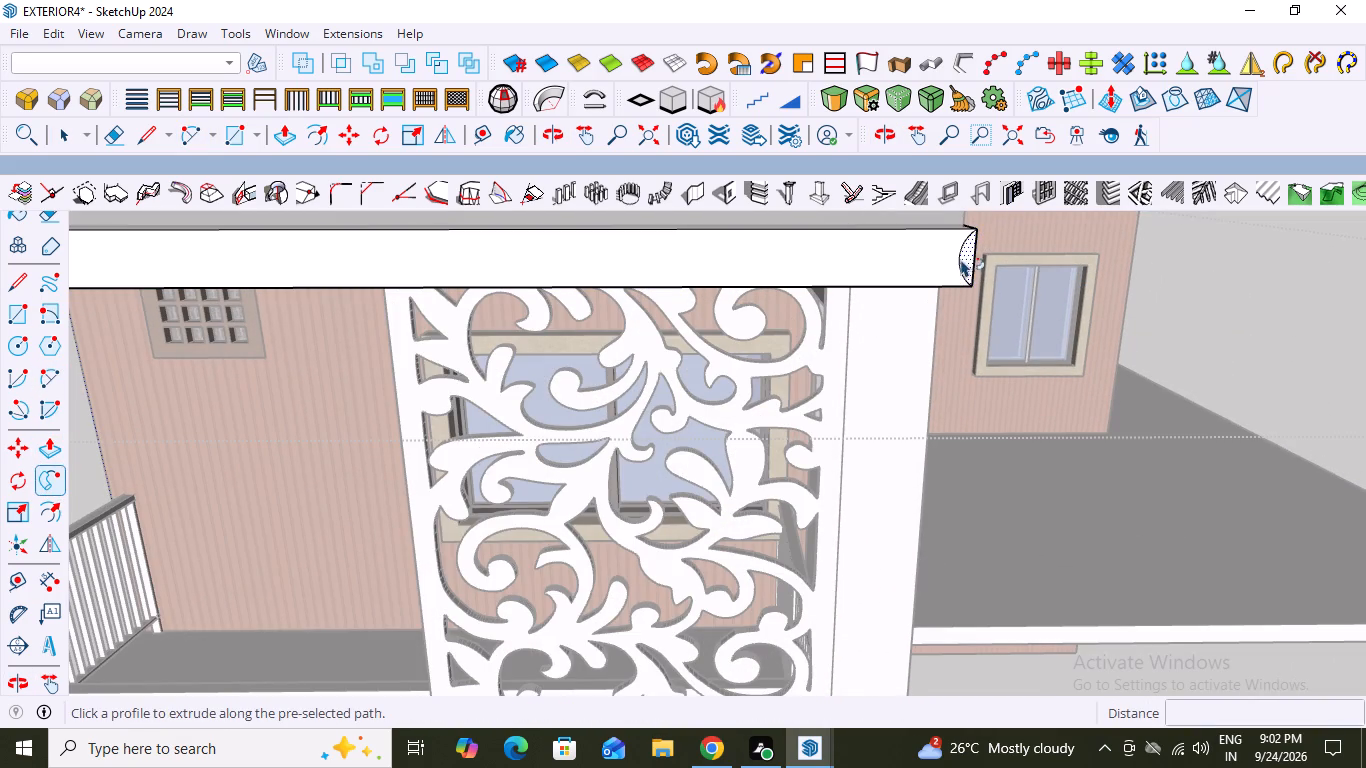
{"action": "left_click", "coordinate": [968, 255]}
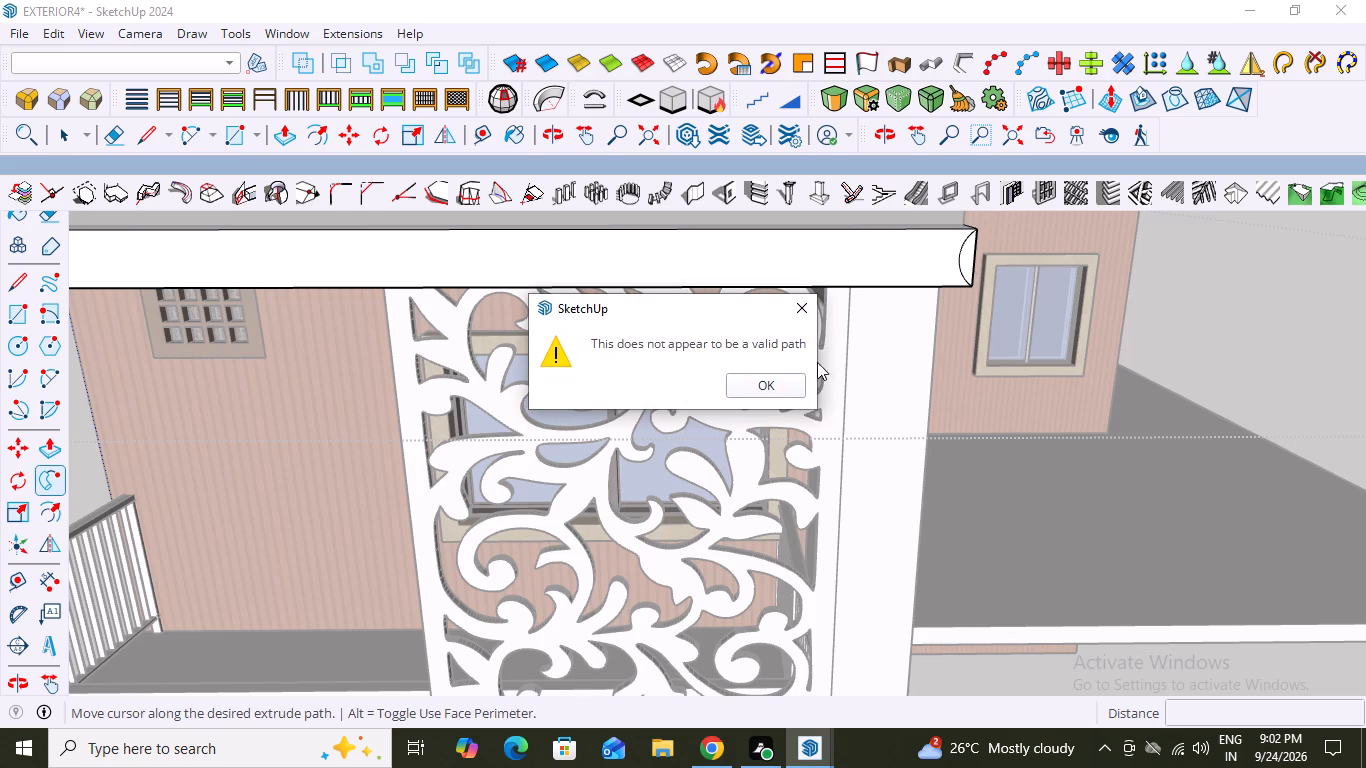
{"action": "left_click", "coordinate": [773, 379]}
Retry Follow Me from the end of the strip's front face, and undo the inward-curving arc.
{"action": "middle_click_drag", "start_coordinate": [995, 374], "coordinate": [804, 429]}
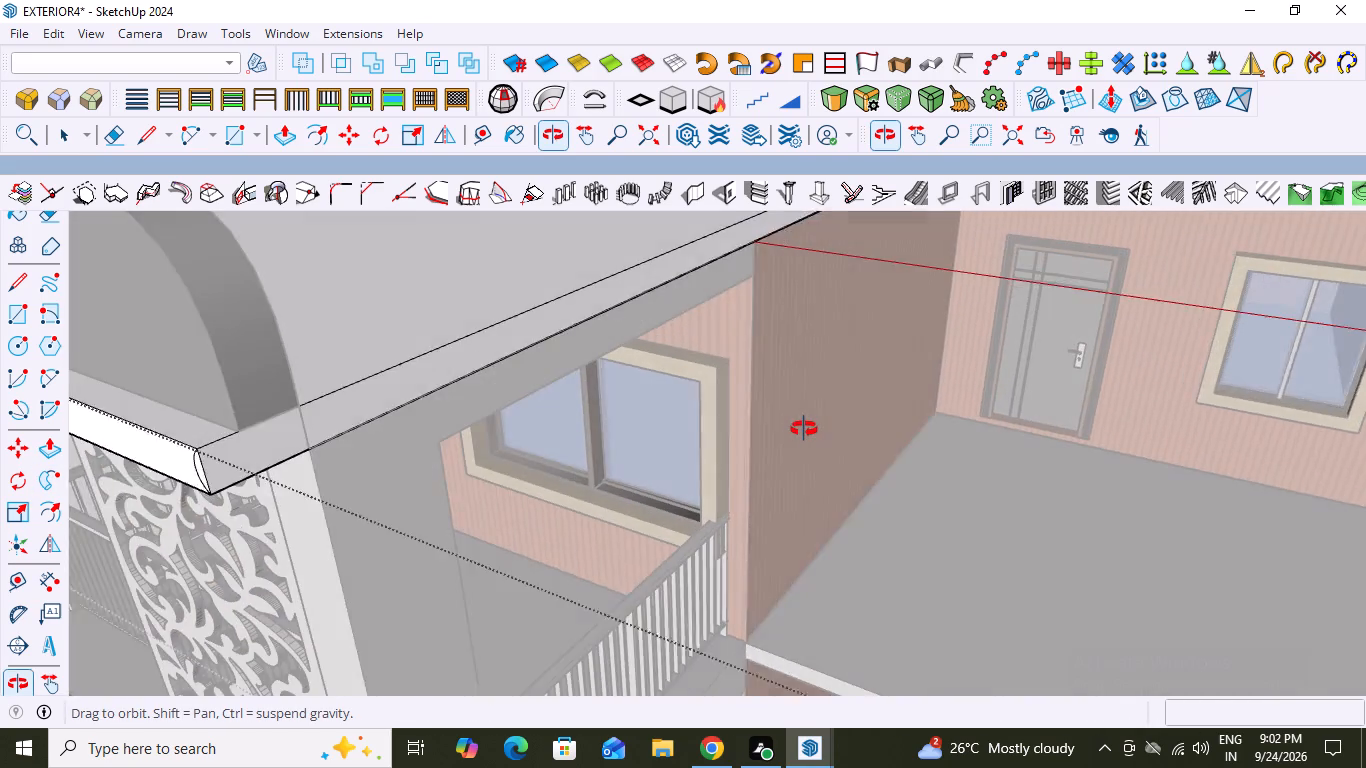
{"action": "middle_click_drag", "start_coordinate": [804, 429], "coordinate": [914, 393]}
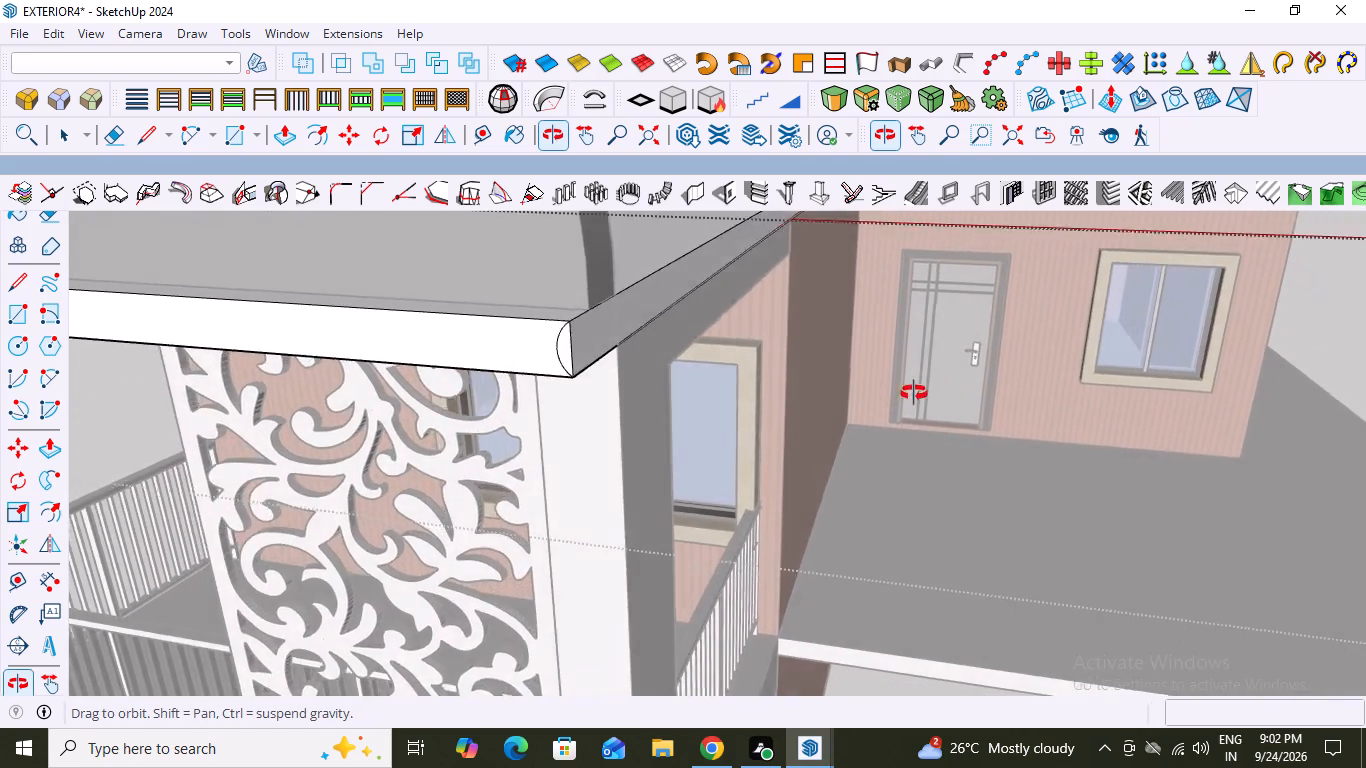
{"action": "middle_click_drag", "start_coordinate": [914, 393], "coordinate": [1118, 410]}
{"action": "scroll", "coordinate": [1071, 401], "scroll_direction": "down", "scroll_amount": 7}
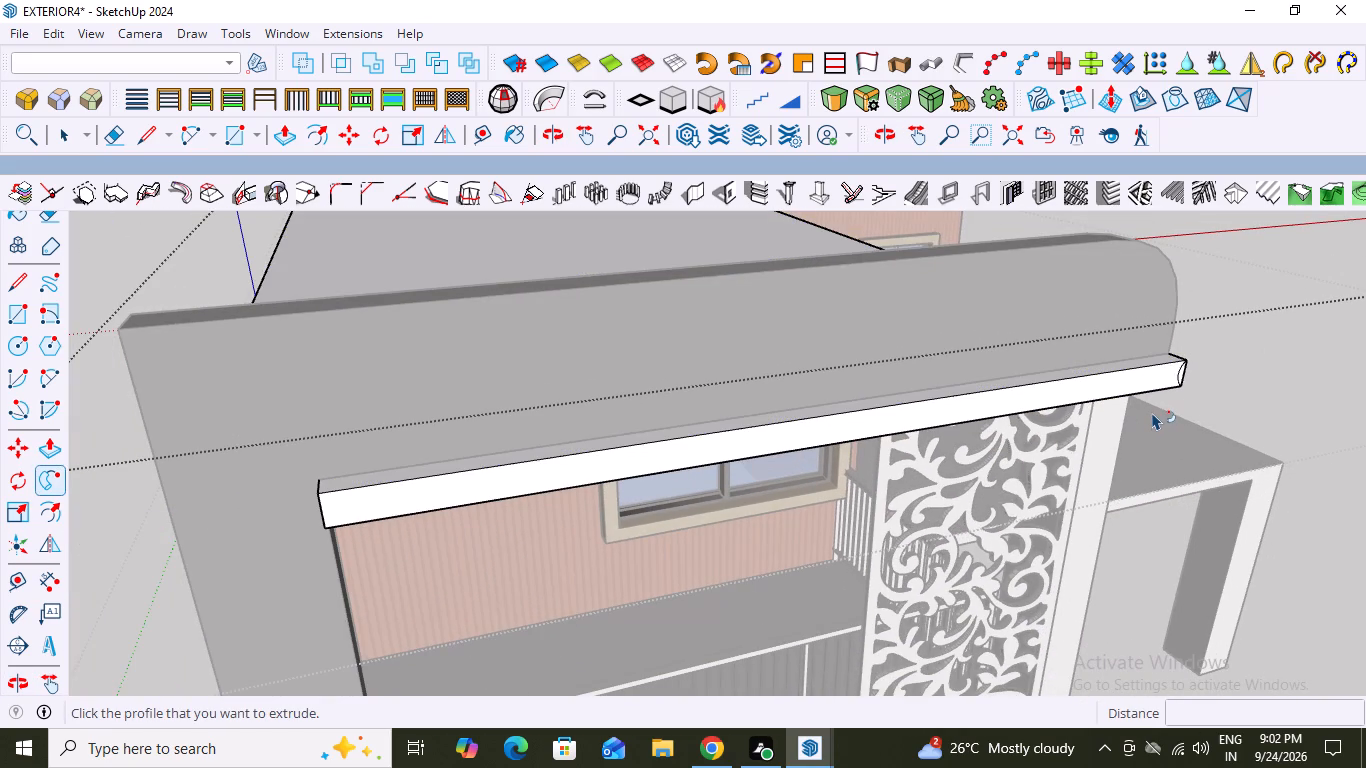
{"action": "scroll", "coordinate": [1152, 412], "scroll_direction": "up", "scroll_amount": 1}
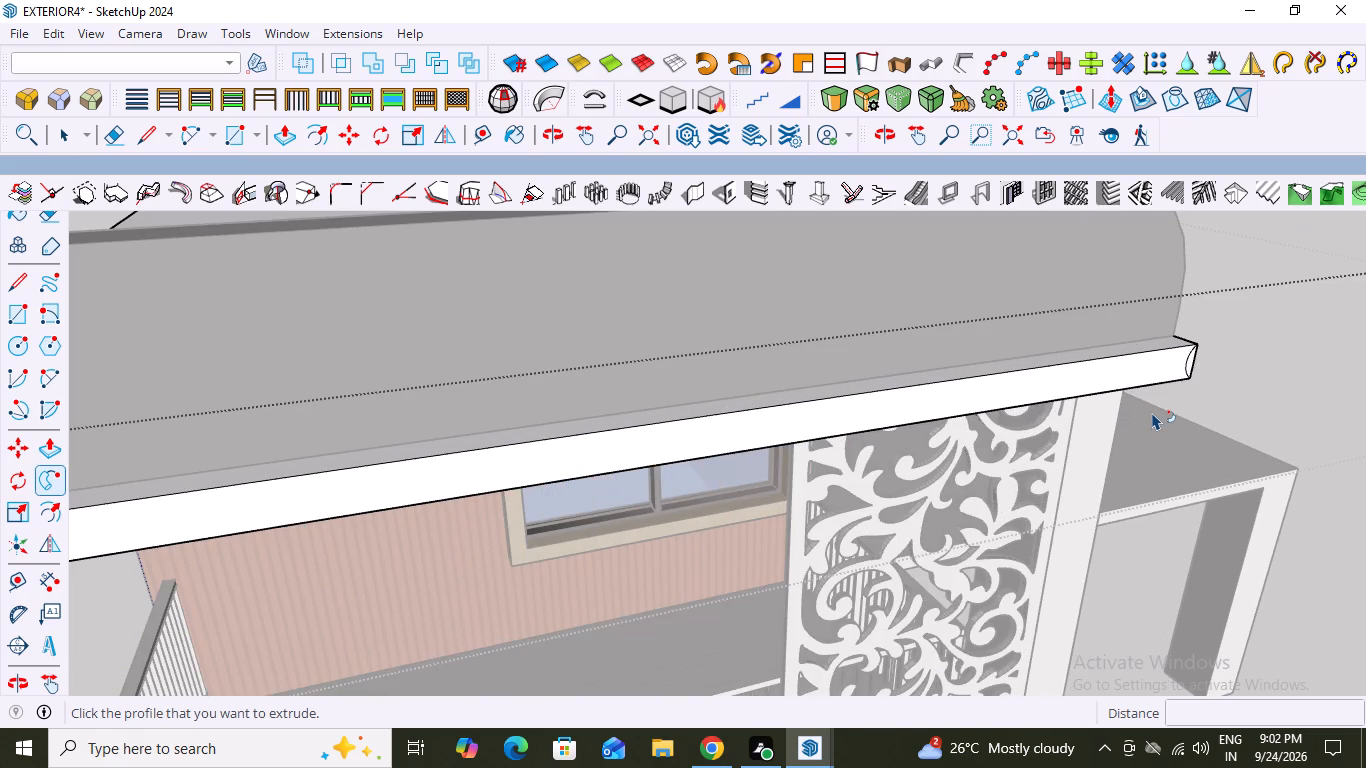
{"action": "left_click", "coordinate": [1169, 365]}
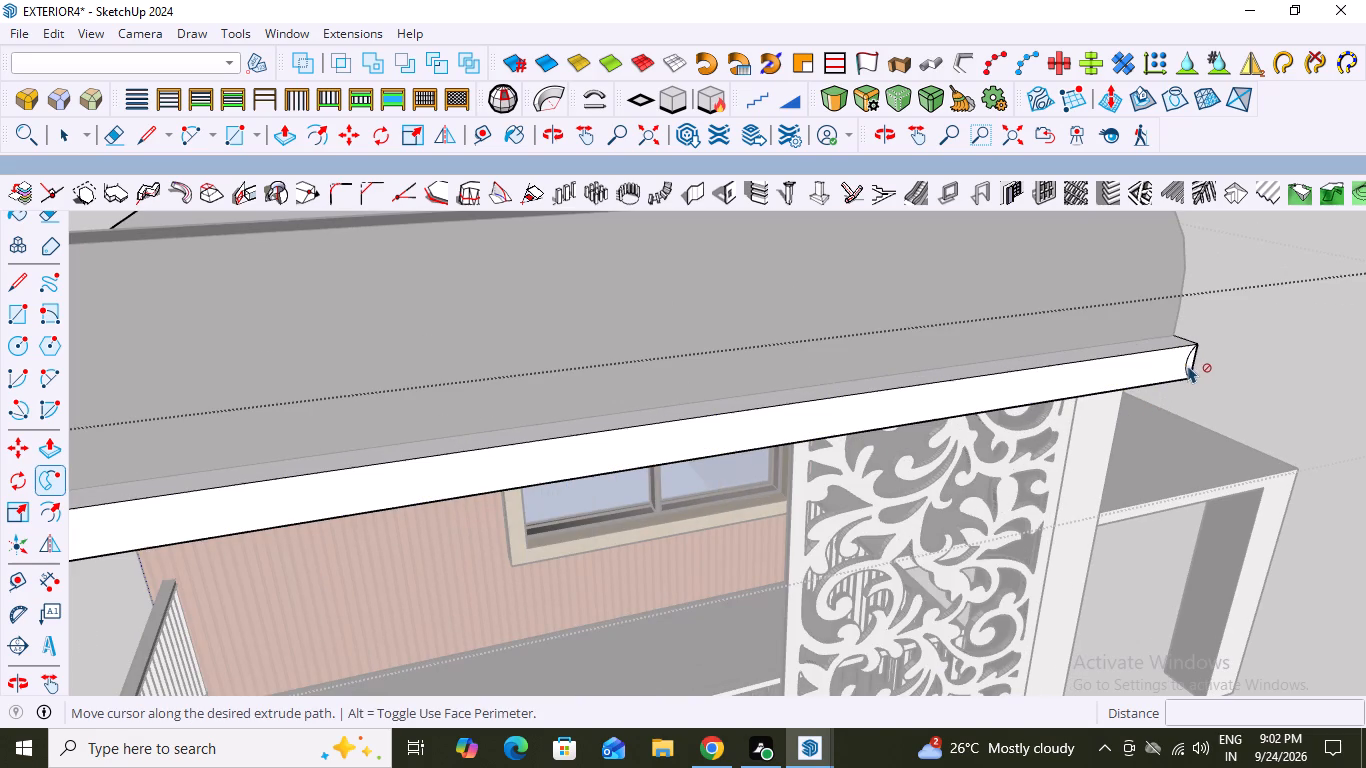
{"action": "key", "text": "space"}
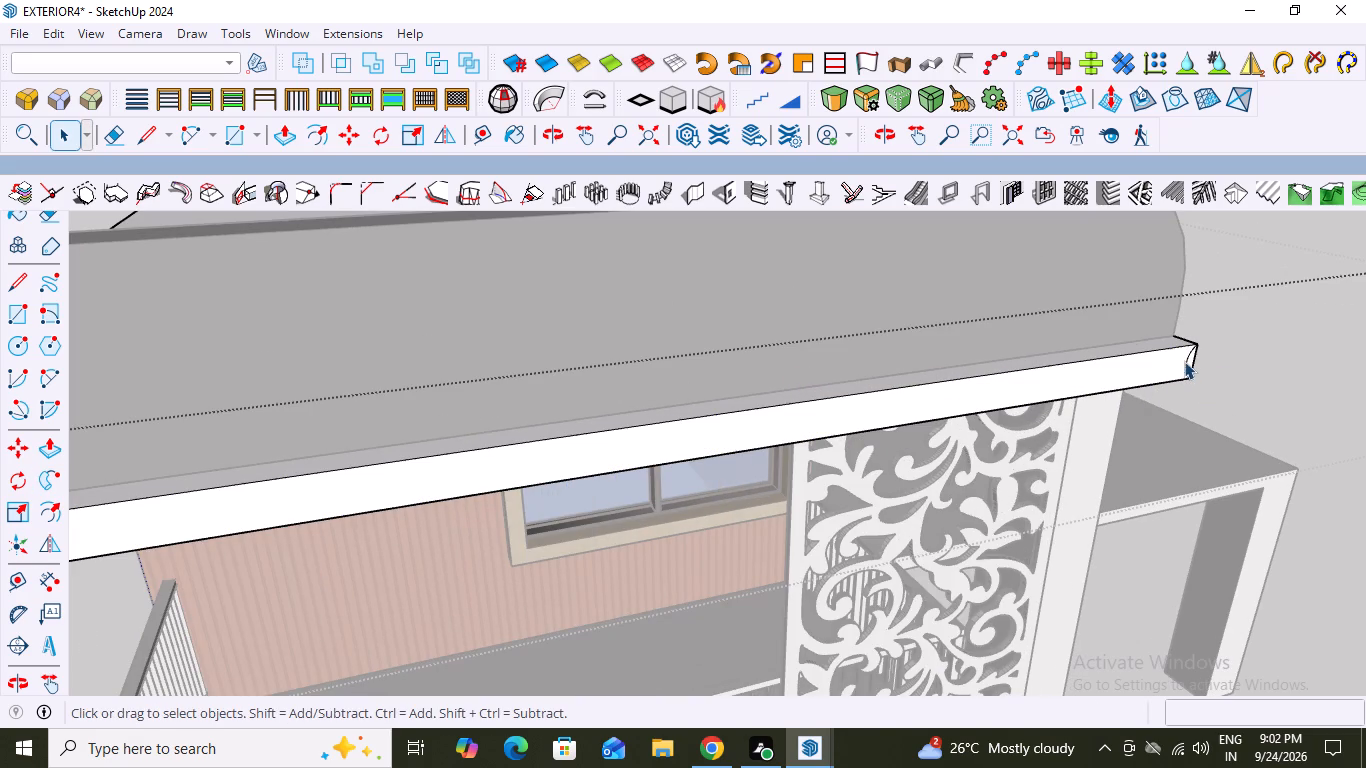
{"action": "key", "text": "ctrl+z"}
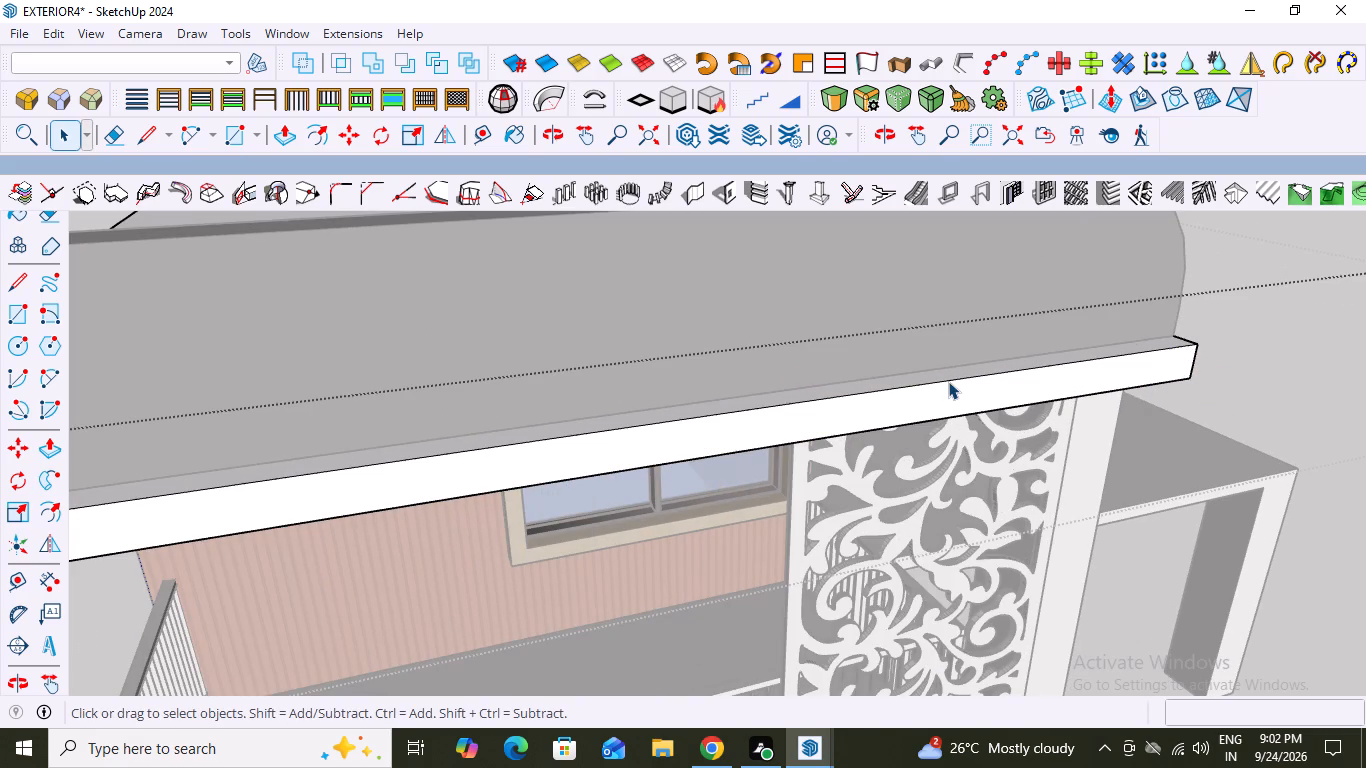
Select the strip's front face with its edges and draw an outward arc with a bulge of about 1 7/8" at its end edge.
{"action": "left_click", "coordinate": [949, 389]}
{"action": "left_click", "coordinate": [950, 389]}
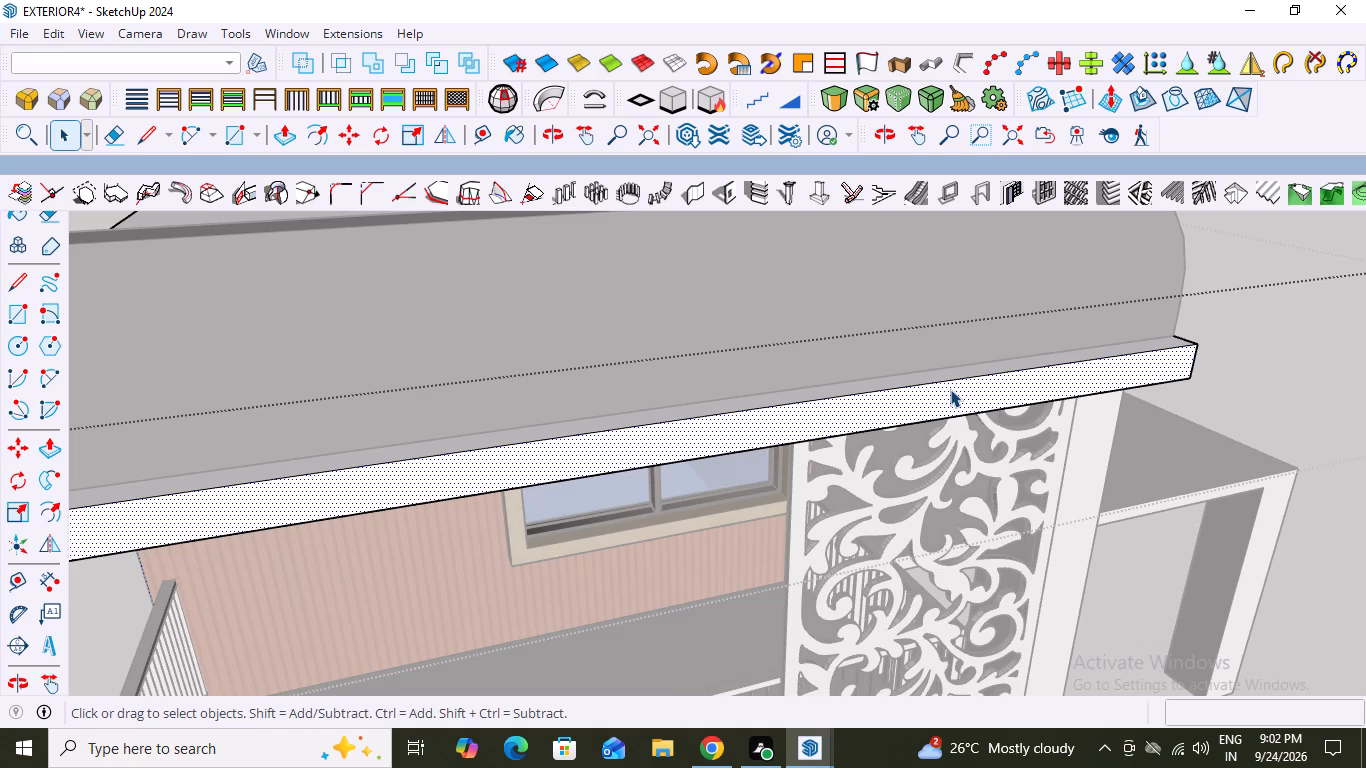
{"action": "double_click", "coordinate": [950, 389]}
{"action": "middle_click_drag", "start_coordinate": [1055, 391], "coordinate": [1050, 391]}
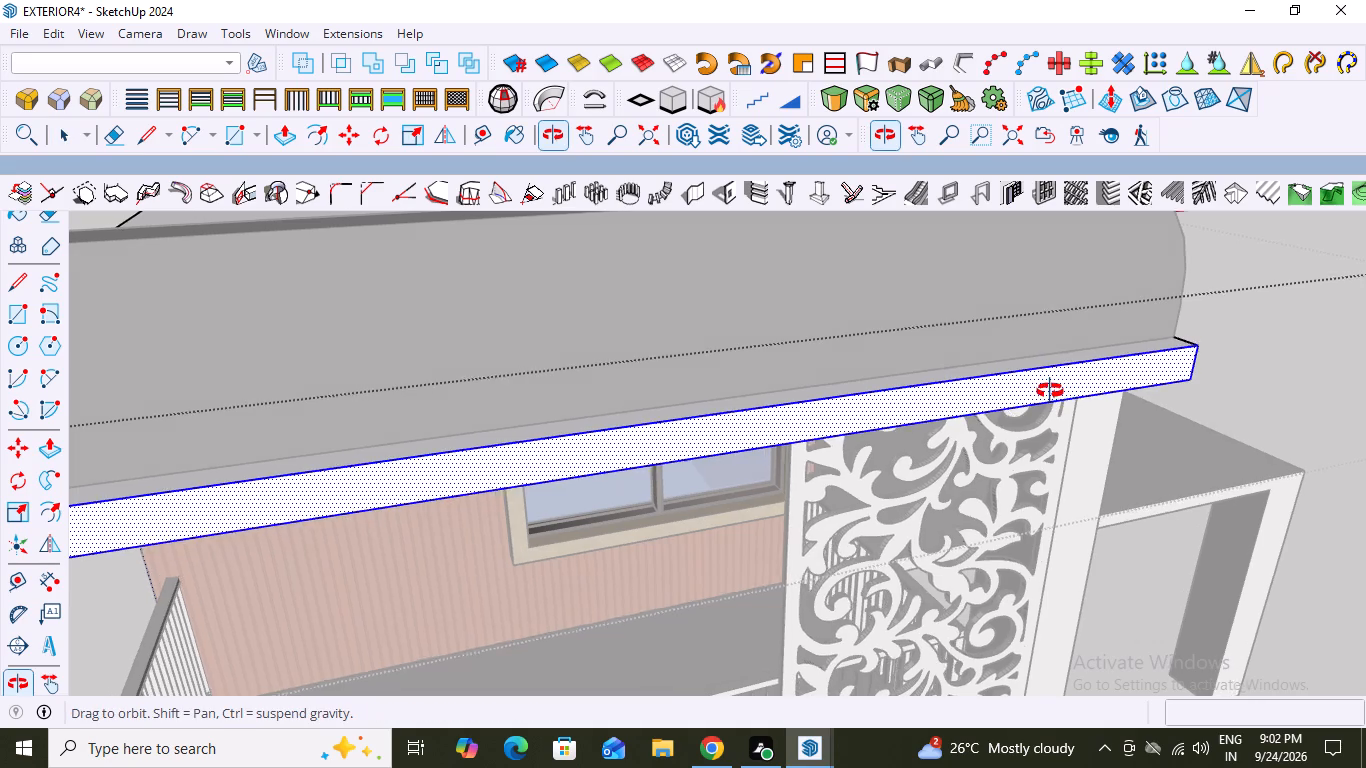
{"action": "middle_click_drag", "start_coordinate": [1050, 391], "coordinate": [1034, 389]}
{"action": "scroll", "coordinate": [1034, 389], "scroll_direction": "up", "scroll_amount": 1}
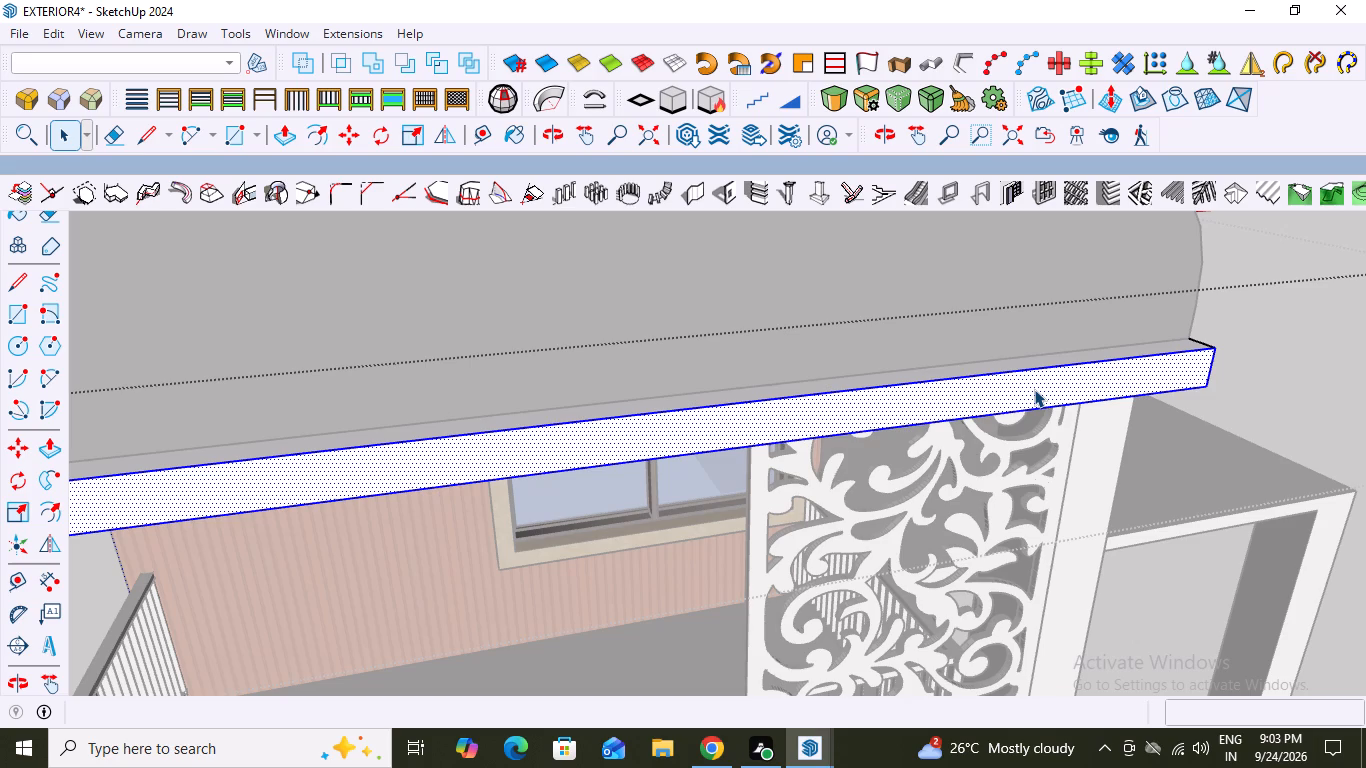
{"action": "key", "text": "a"}
{"action": "left_click", "coordinate": [1217, 349]}
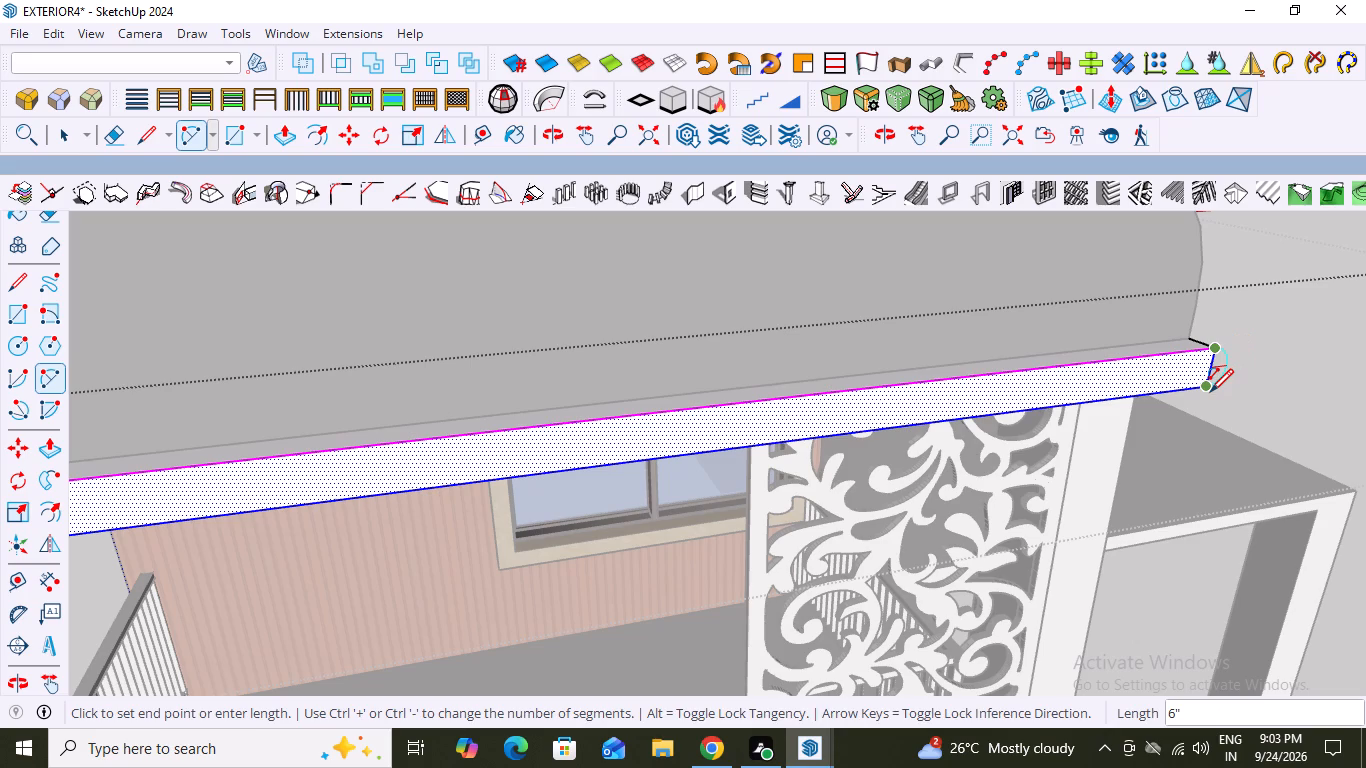
{"action": "left_click", "coordinate": [1210, 392]}
{"action": "scroll", "coordinate": [1229, 365], "scroll_direction": "up", "scroll_amount": 3}
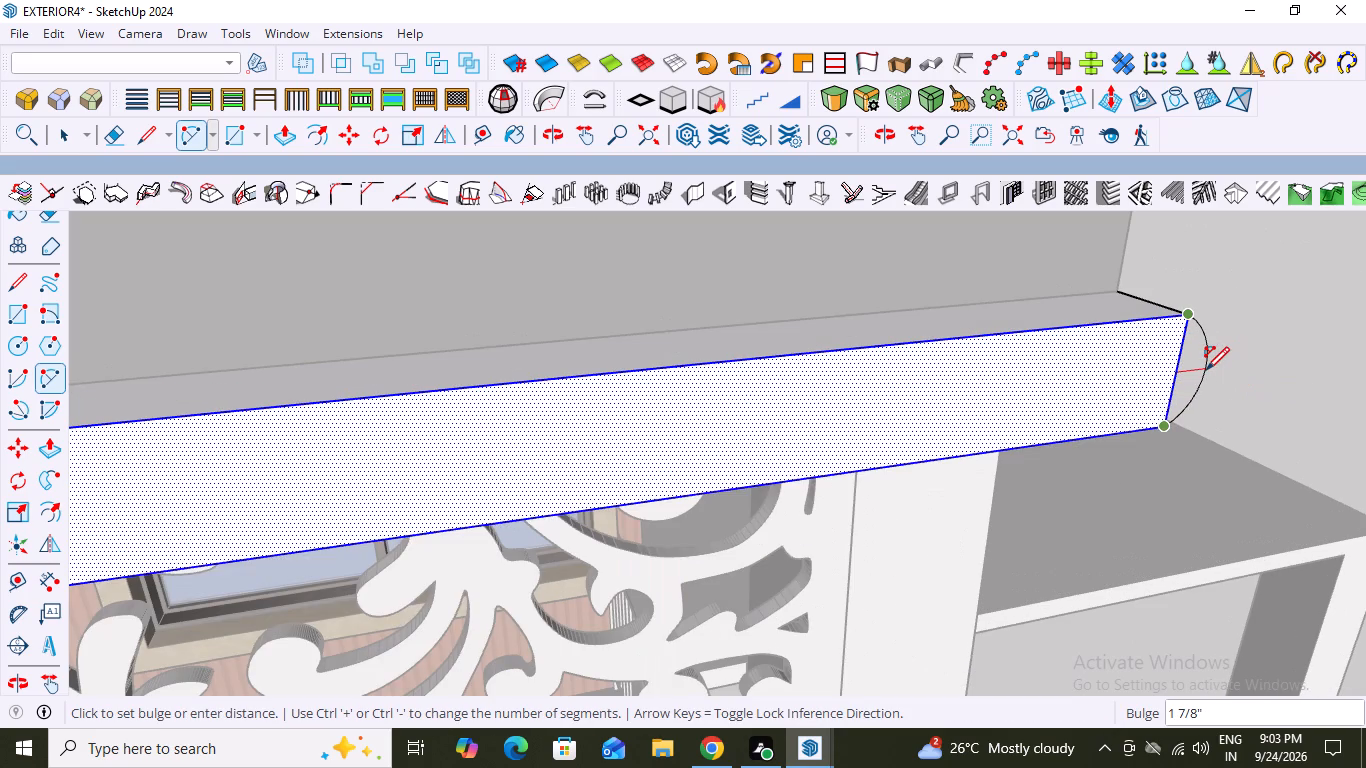
{"action": "left_click", "coordinate": [1206, 370]}
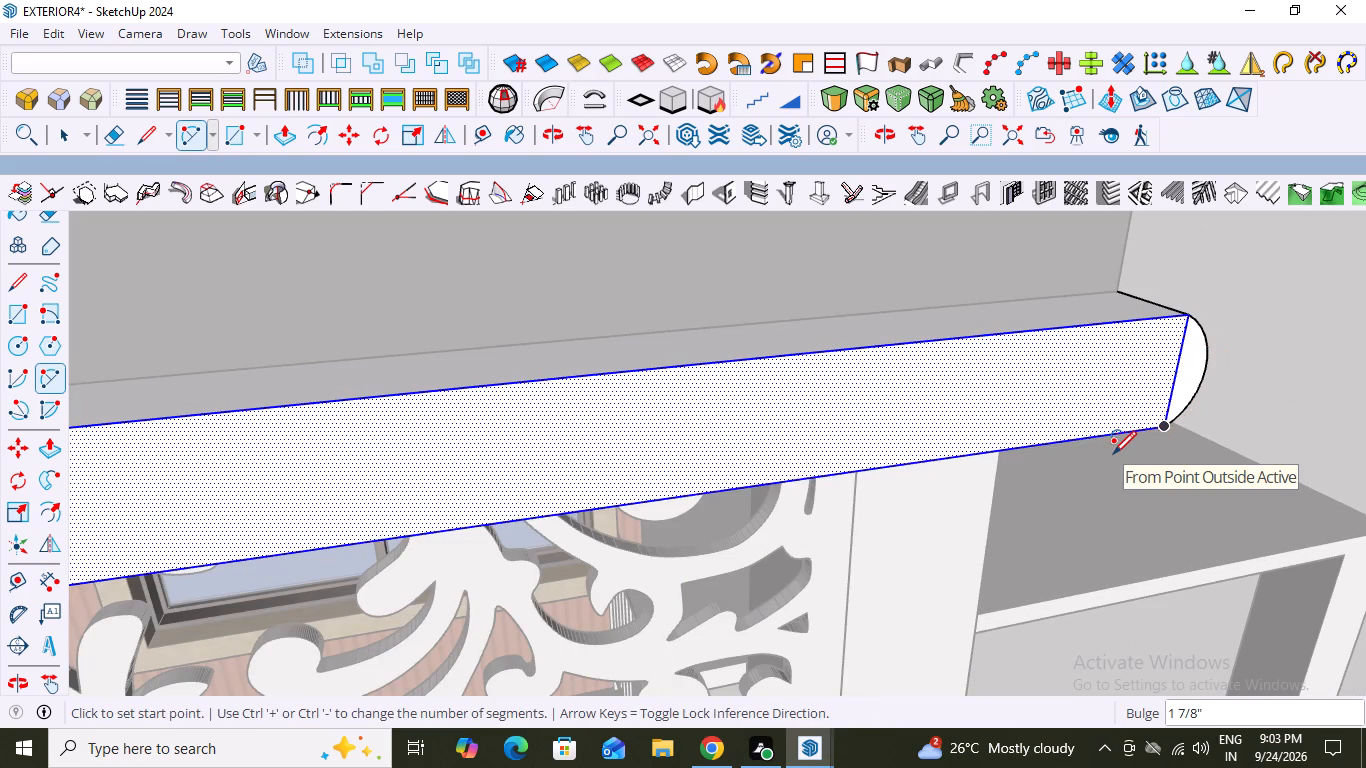
{"action": "key", "text": "space"}
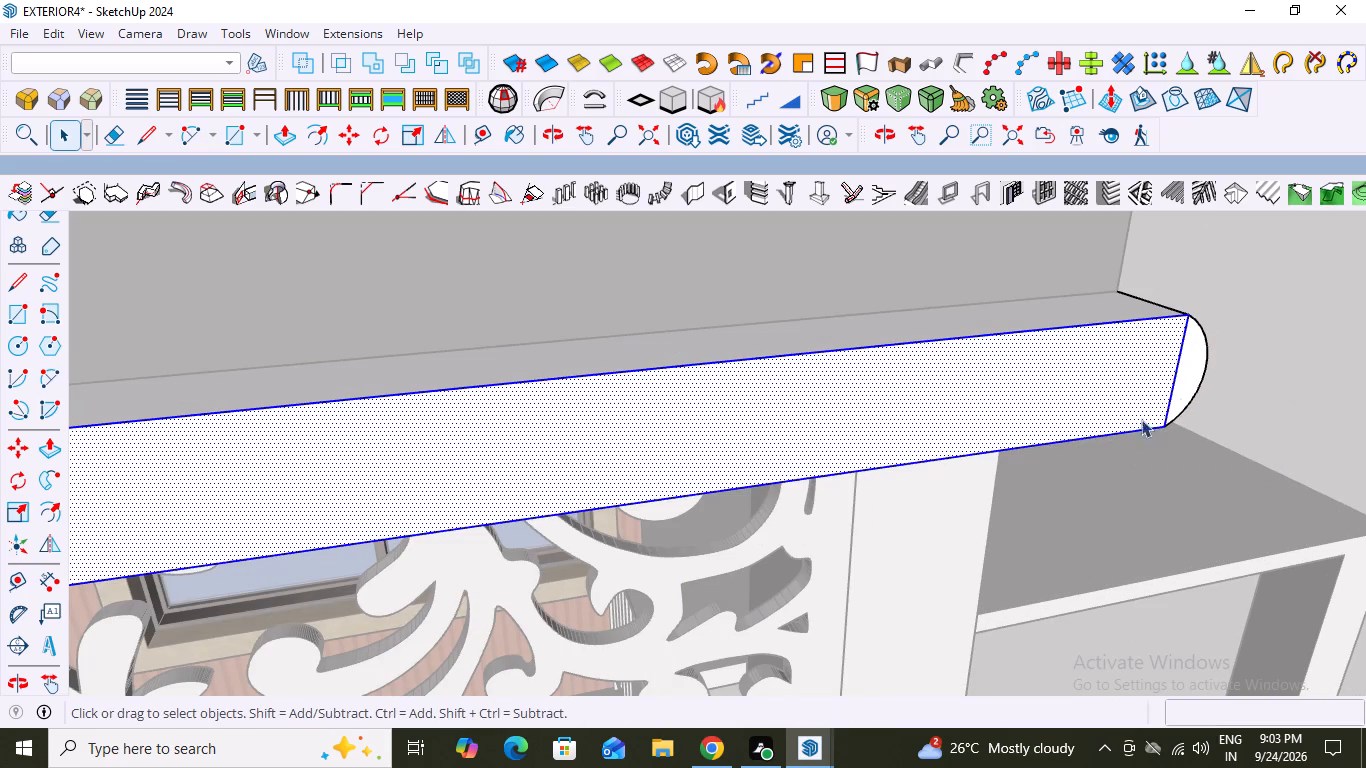
Try to extrude the outward arc face at the strip's end along the roof slab's edge with Follow Me.
{"action": "left_click", "coordinate": [1186, 371], "text": "shift"}
{"action": "left_click", "coordinate": [44, 475]}
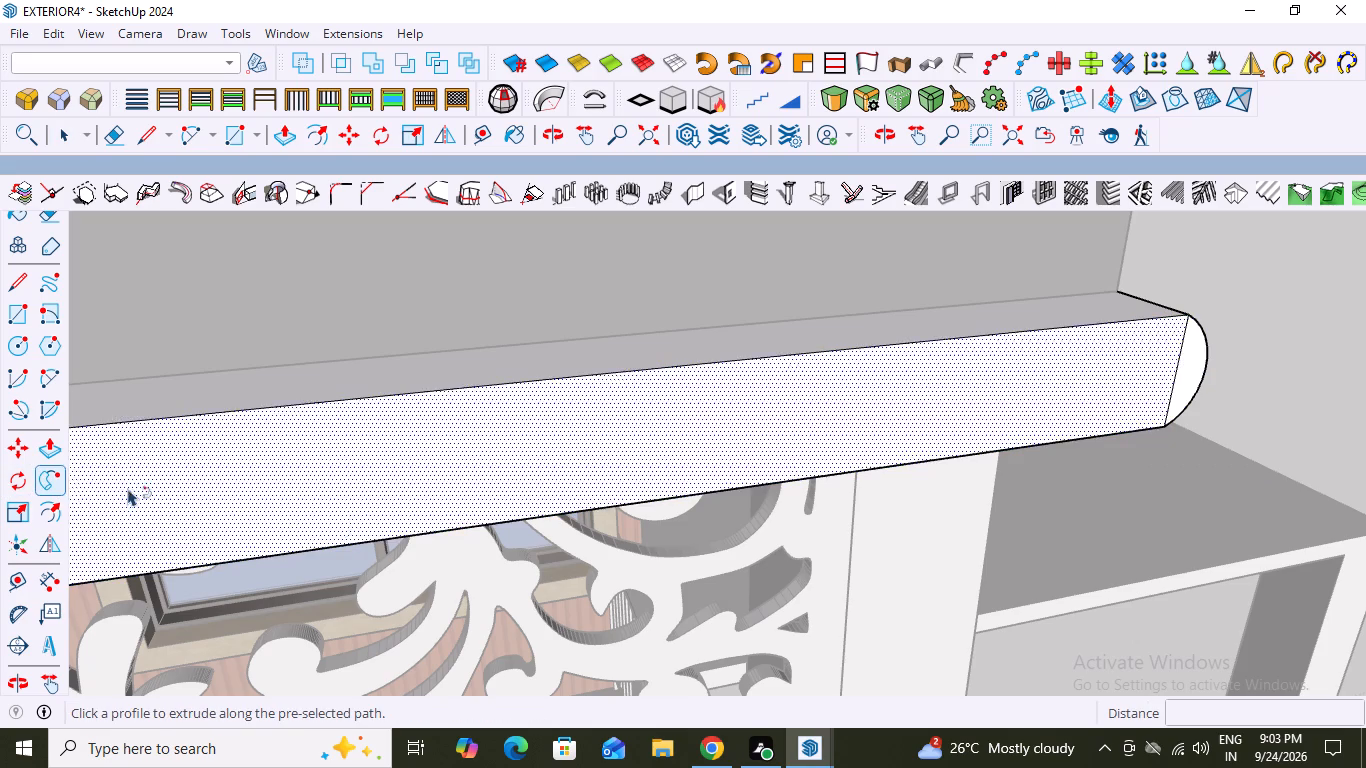
{"action": "left_click", "coordinate": [1185, 387]}
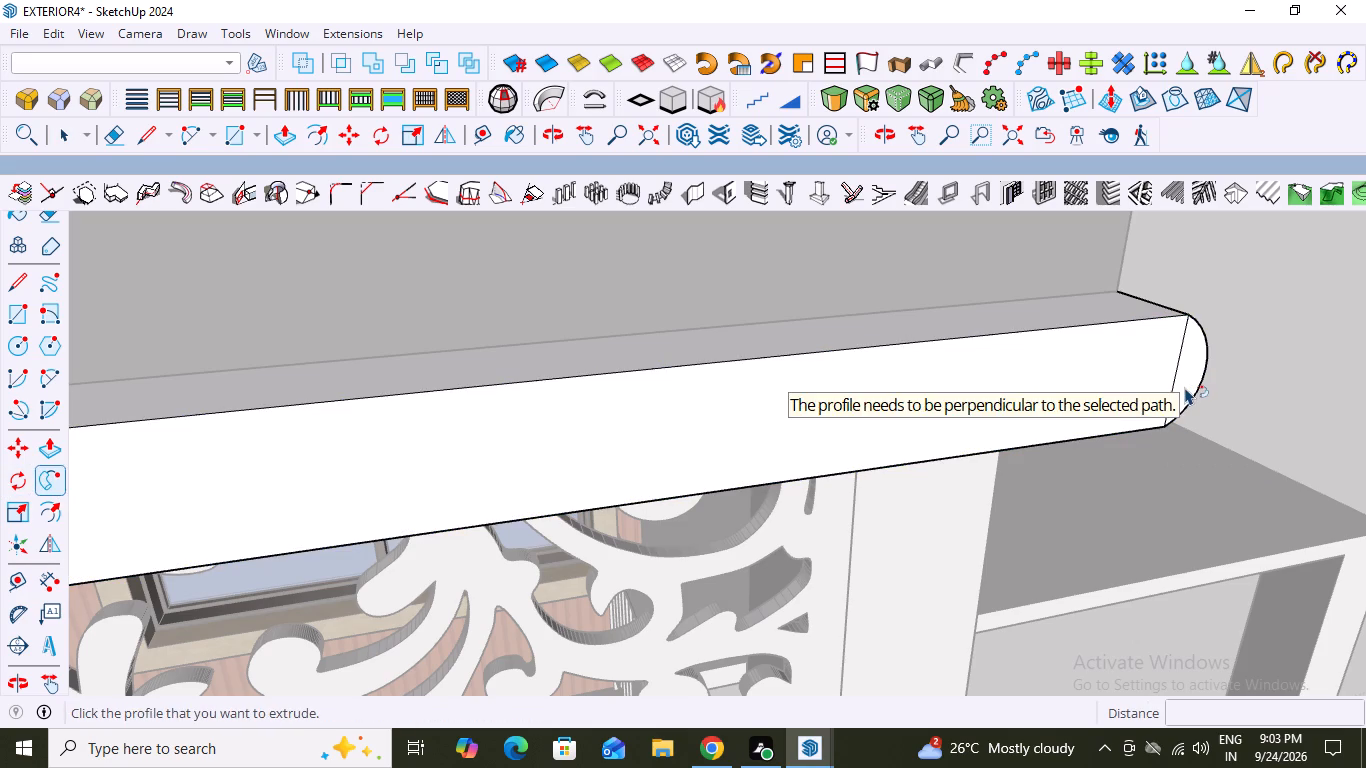
{"action": "left_click_drag", "start_coordinate": [1185, 387], "coordinate": [933, 440]}
Examine the roof slab's front and side edges around the outer corner from several angles.
{"action": "scroll", "coordinate": [1119, 380], "scroll_direction": "down", "scroll_amount": 4}
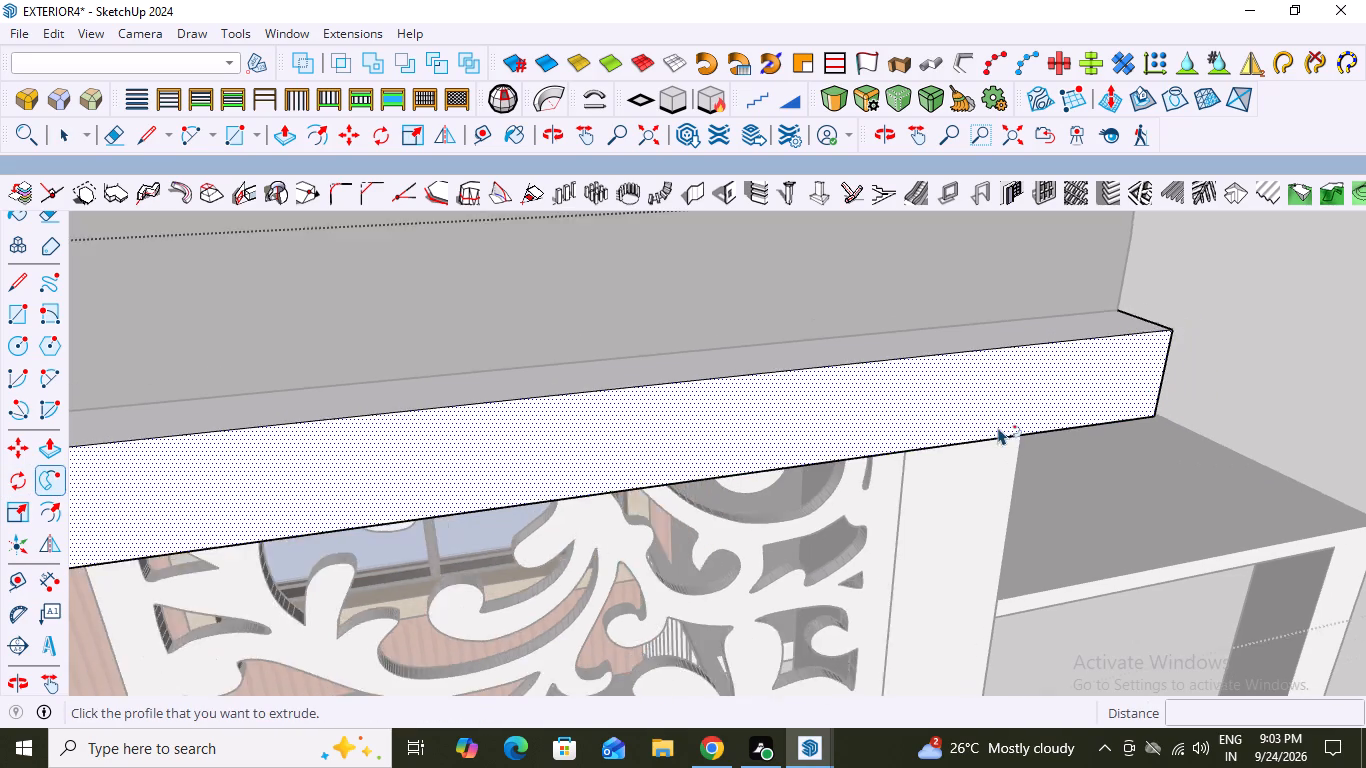
{"action": "scroll", "coordinate": [998, 427], "scroll_direction": "down", "scroll_amount": 14}
{"action": "middle_click_drag", "start_coordinate": [1099, 438], "coordinate": [867, 473]}
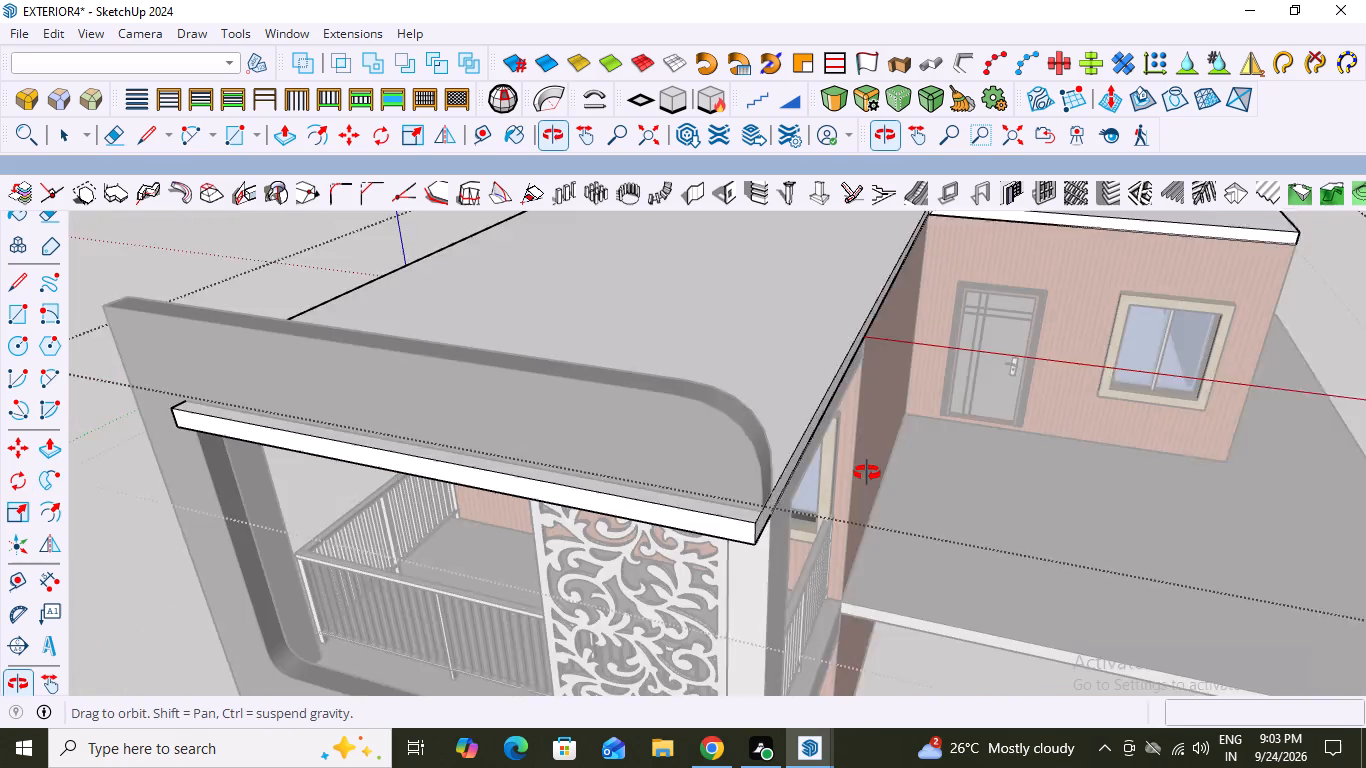
{"action": "middle_click_drag", "start_coordinate": [867, 473], "coordinate": [865, 422]}
{"action": "scroll", "coordinate": [749, 471], "scroll_direction": "up", "scroll_amount": 4}
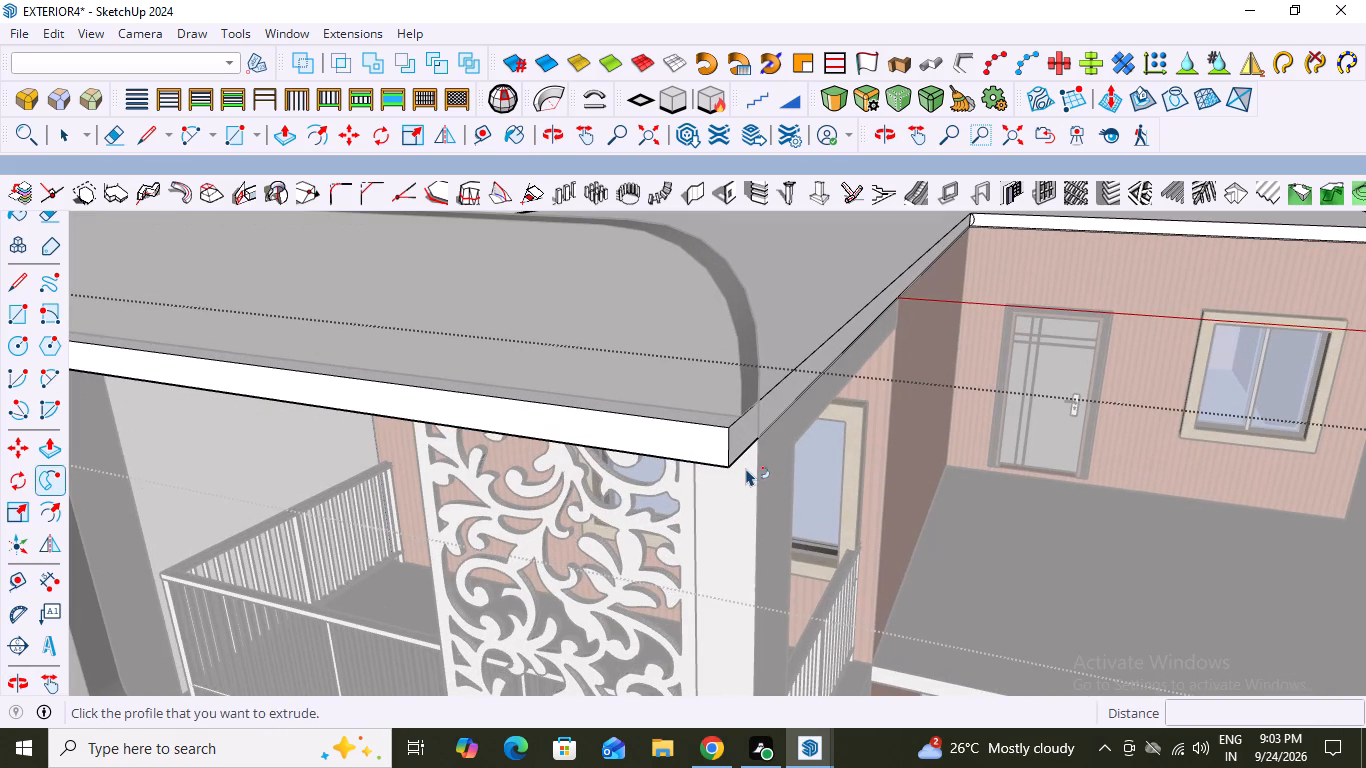
{"action": "key", "text": "space"}
{"action": "key", "text": "space"}
{"action": "left_click", "coordinate": [949, 469]}
{"action": "scroll", "coordinate": [899, 481], "scroll_direction": "down", "scroll_amount": 8}
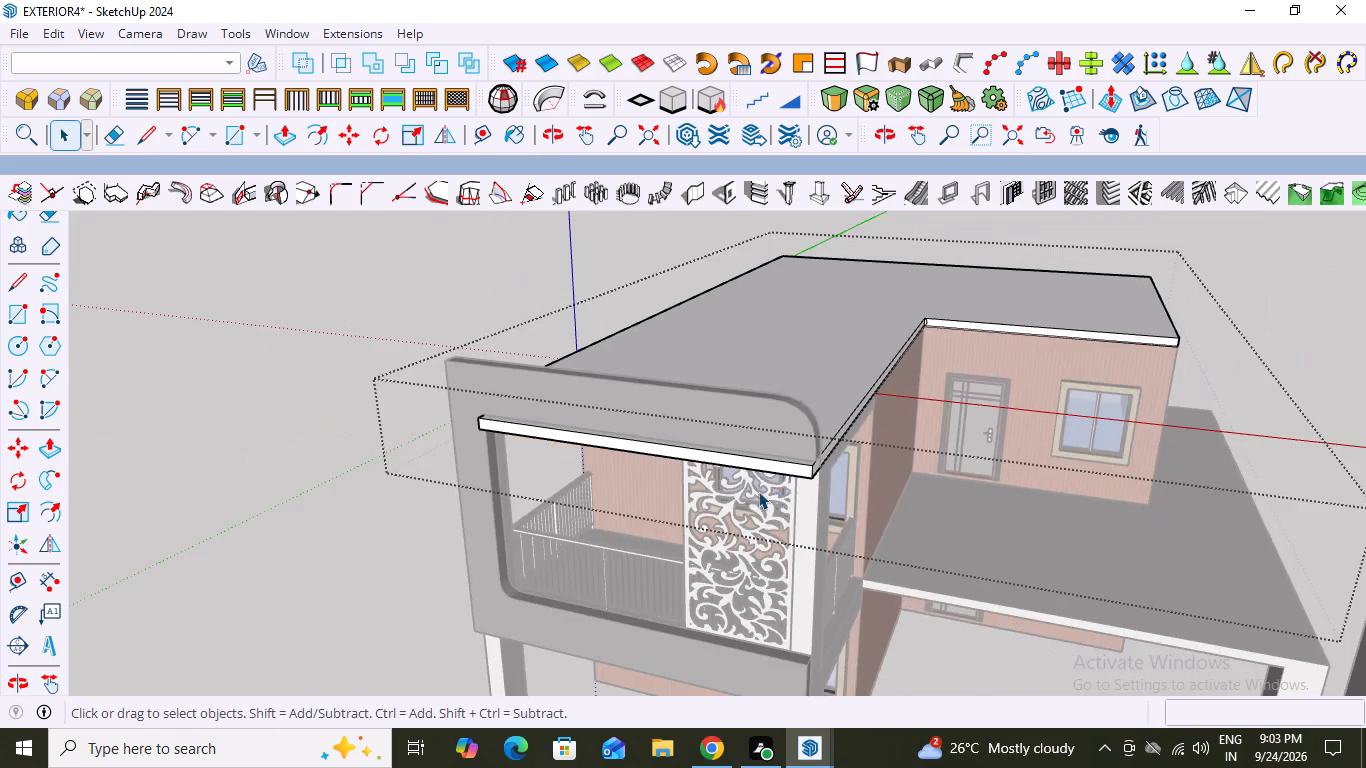
{"action": "middle_click_drag", "start_coordinate": [778, 491], "coordinate": [816, 491]}
{"action": "scroll", "coordinate": [738, 478], "scroll_direction": "up", "scroll_amount": 6}
{"action": "middle_click_drag", "start_coordinate": [758, 512], "coordinate": [776, 512]}
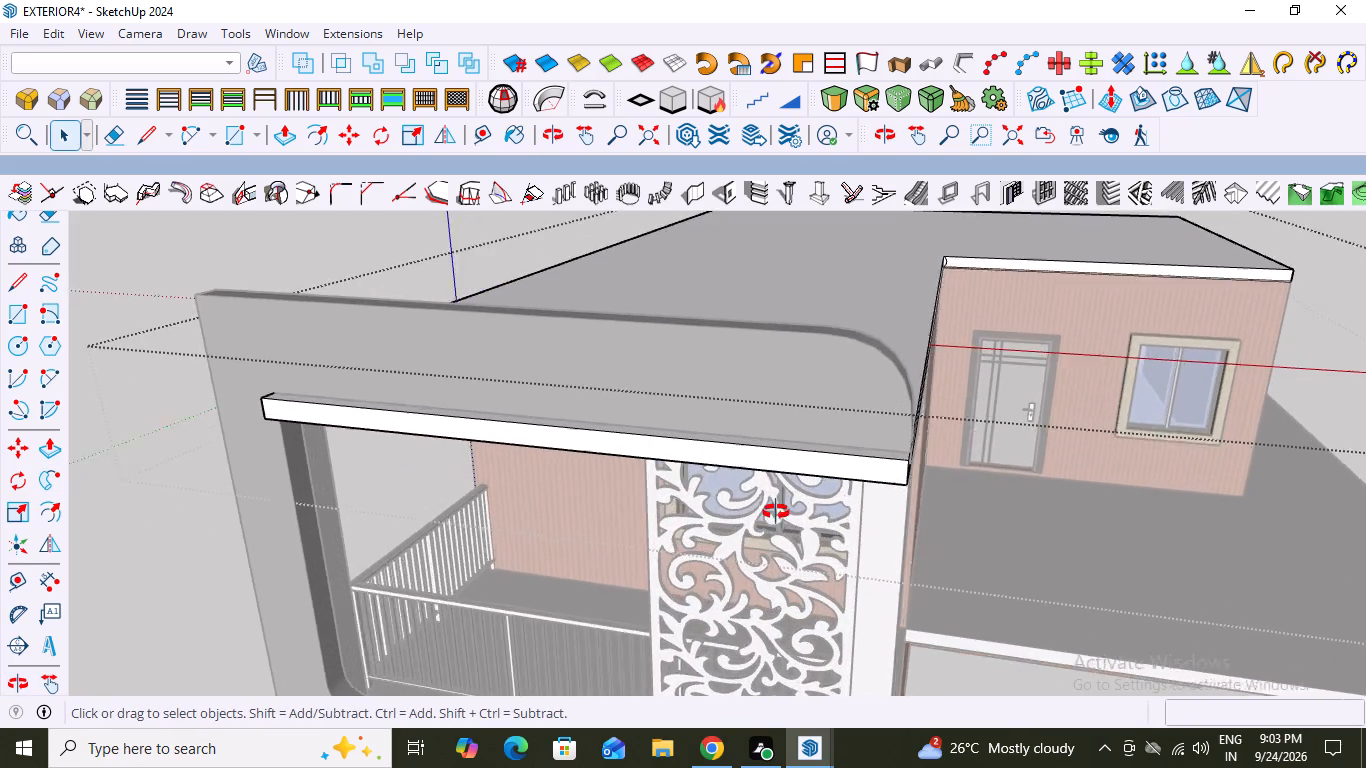
{"action": "middle_click_drag", "start_coordinate": [776, 512], "coordinate": [808, 512]}
{"action": "scroll", "coordinate": [1007, 503], "scroll_direction": "up", "scroll_amount": 6}
{"action": "scroll", "coordinate": [870, 494], "scroll_direction": "down", "scroll_amount": 7}
{"action": "middle_click_drag", "start_coordinate": [876, 456], "coordinate": [726, 447]}
{"action": "scroll", "coordinate": [726, 447], "scroll_direction": "up", "scroll_amount": 8}
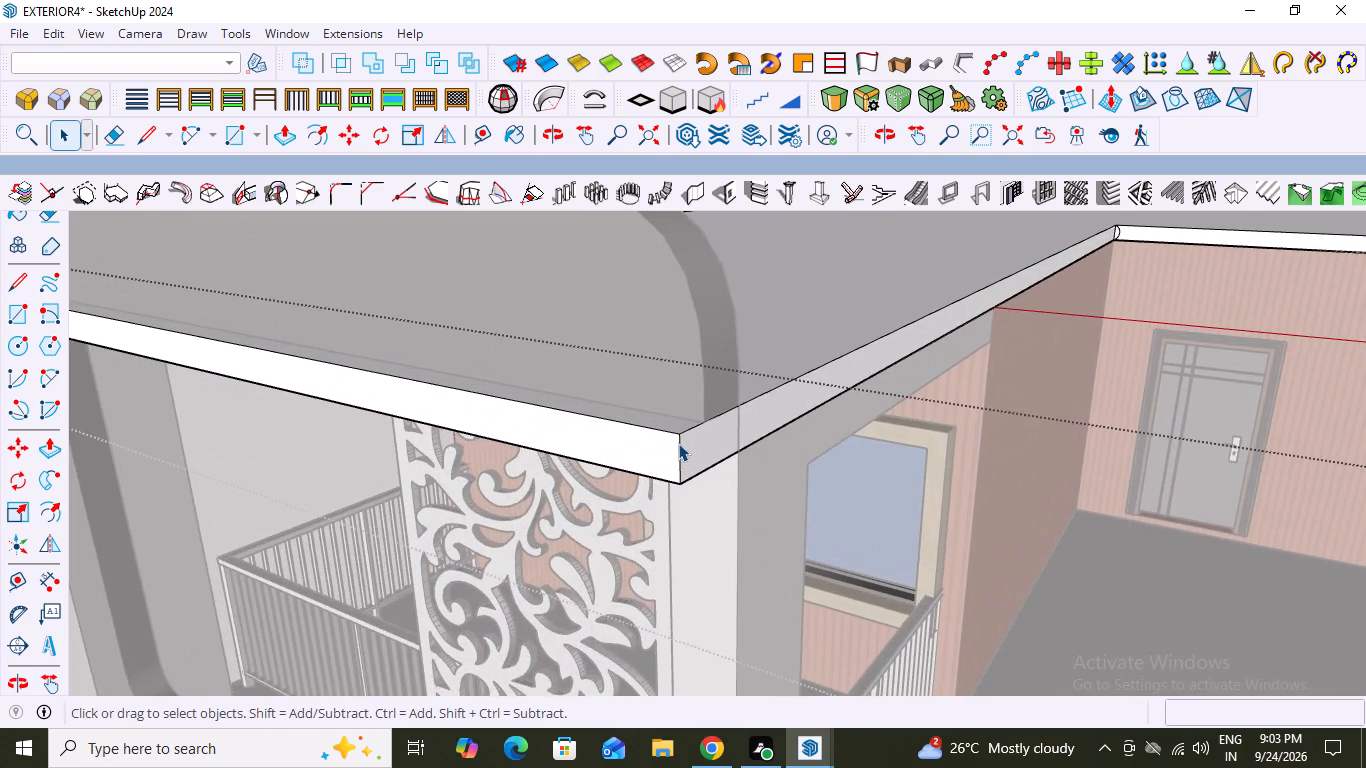
{"action": "scroll", "coordinate": [678, 443], "scroll_direction": "down", "scroll_amount": 14}
{"action": "middle_click_drag", "start_coordinate": [776, 484], "coordinate": [993, 414]}
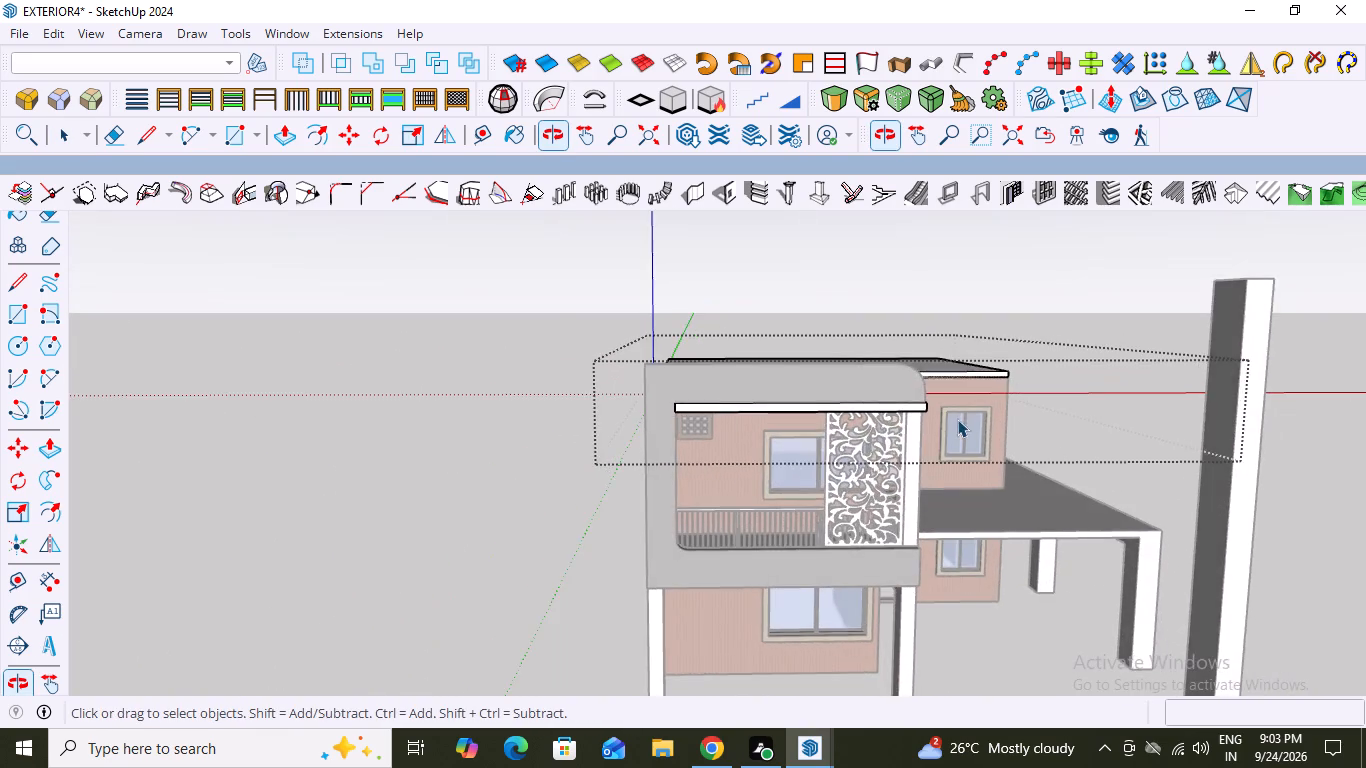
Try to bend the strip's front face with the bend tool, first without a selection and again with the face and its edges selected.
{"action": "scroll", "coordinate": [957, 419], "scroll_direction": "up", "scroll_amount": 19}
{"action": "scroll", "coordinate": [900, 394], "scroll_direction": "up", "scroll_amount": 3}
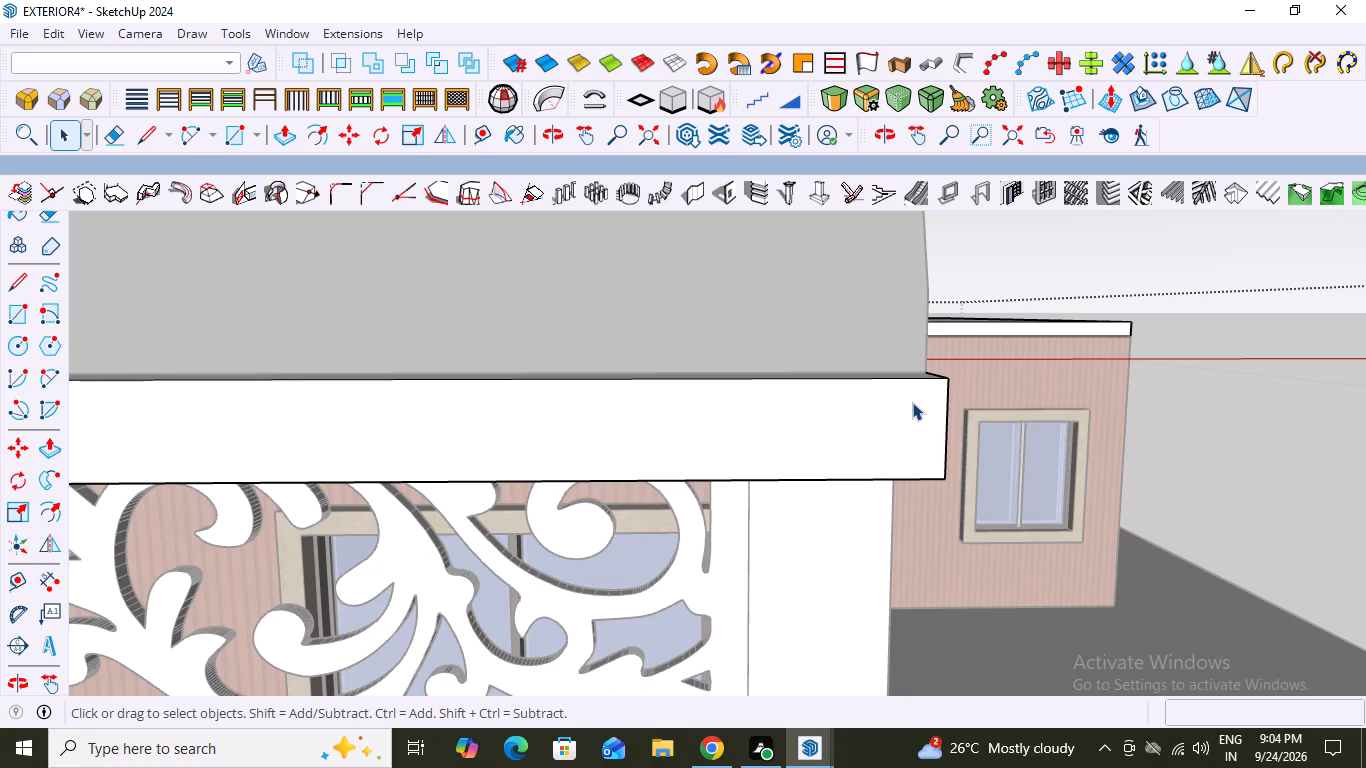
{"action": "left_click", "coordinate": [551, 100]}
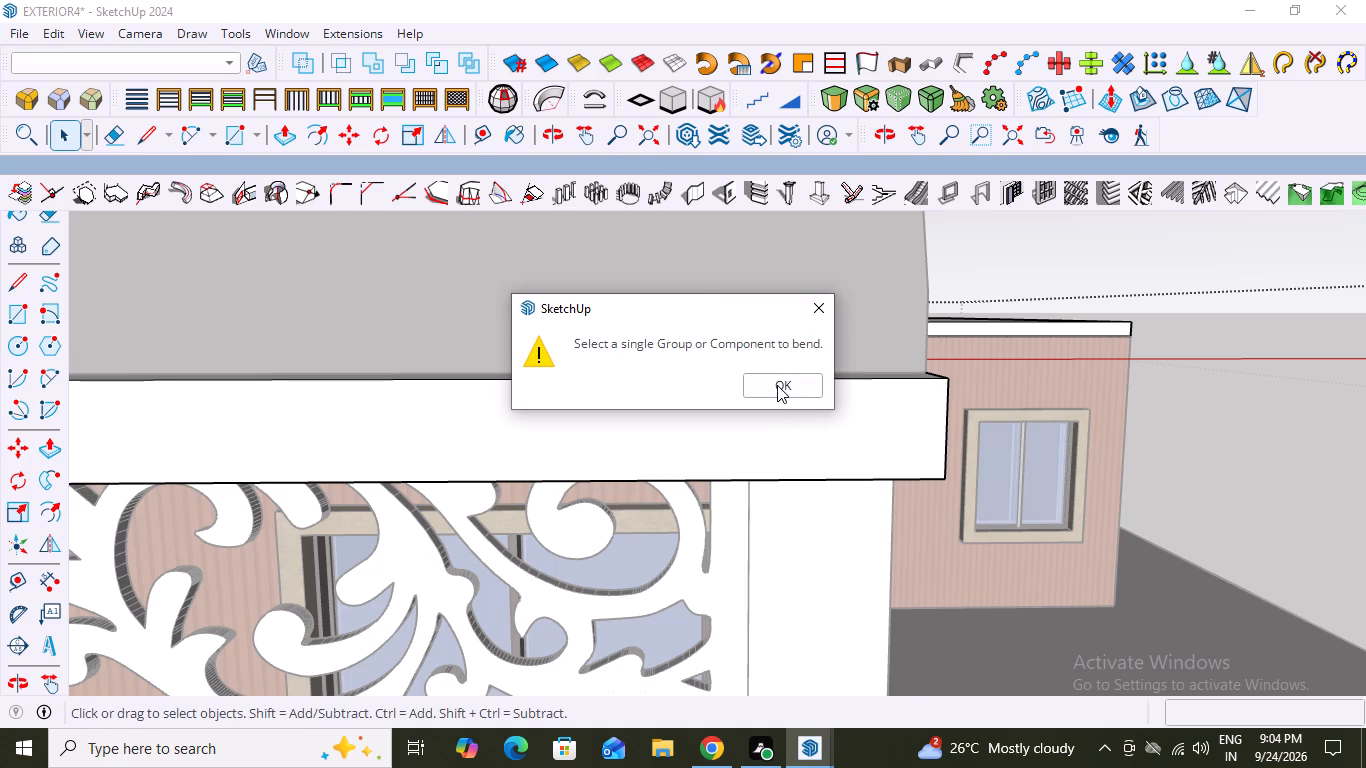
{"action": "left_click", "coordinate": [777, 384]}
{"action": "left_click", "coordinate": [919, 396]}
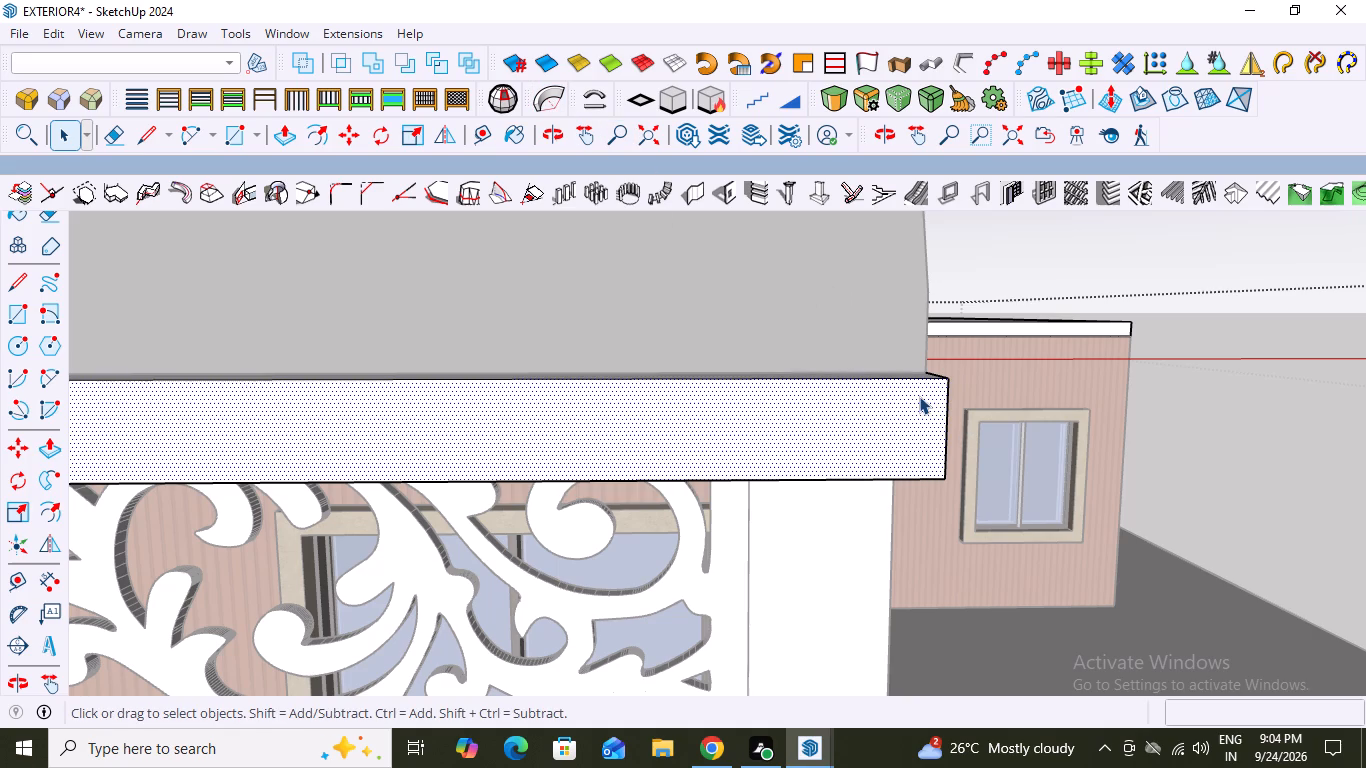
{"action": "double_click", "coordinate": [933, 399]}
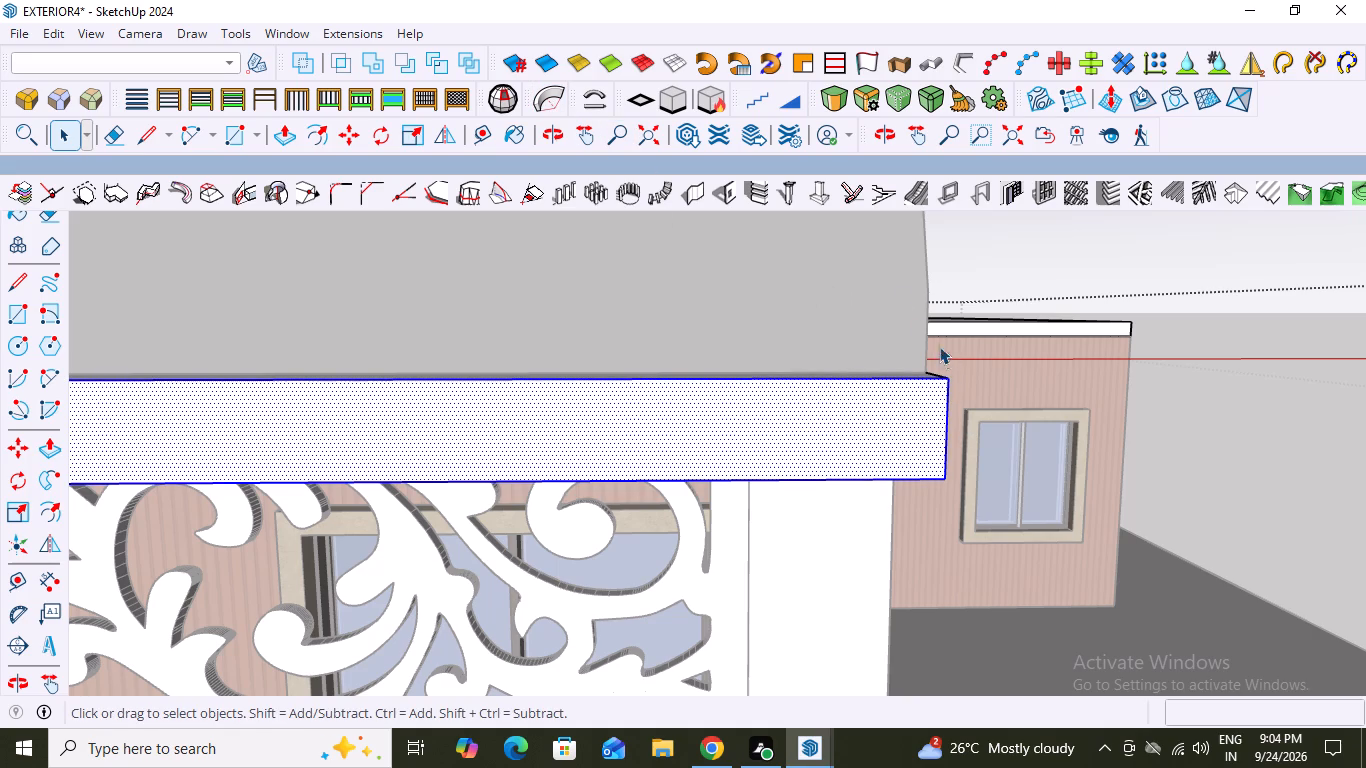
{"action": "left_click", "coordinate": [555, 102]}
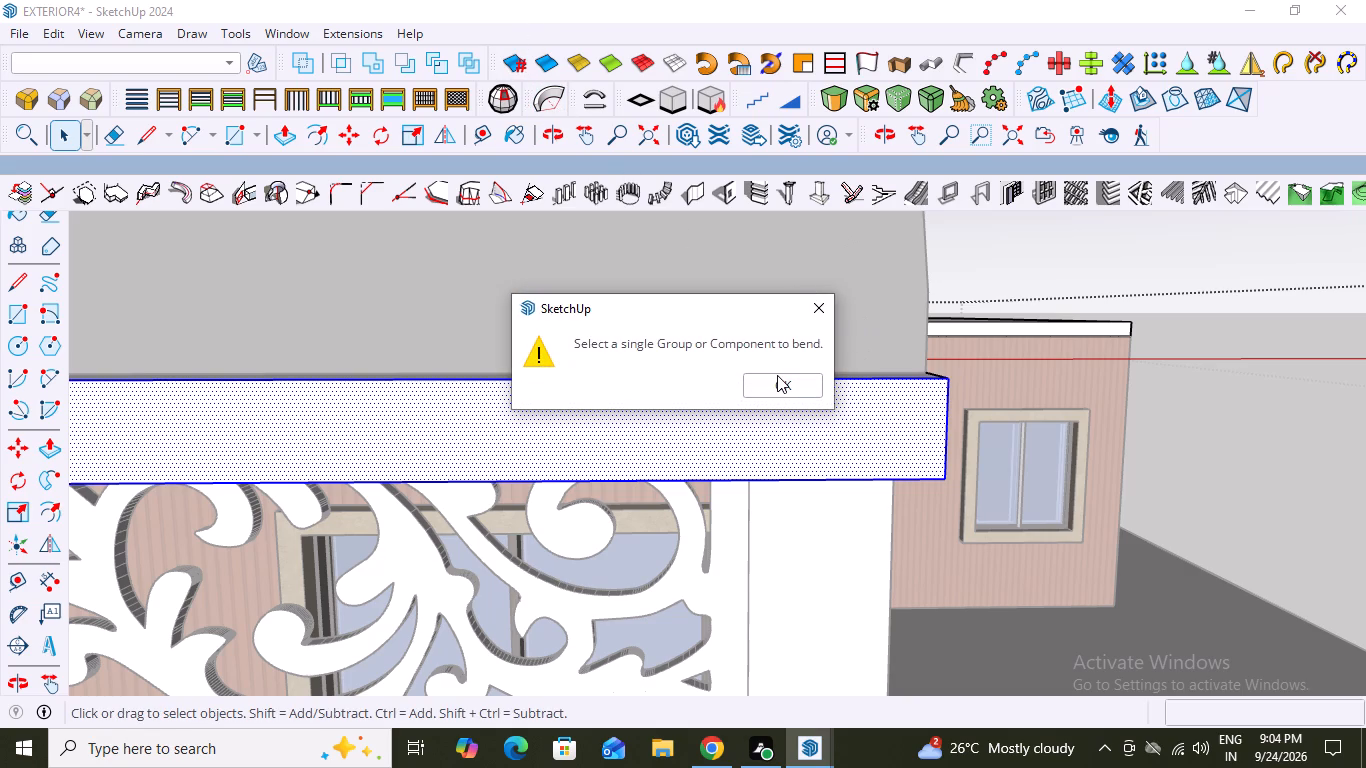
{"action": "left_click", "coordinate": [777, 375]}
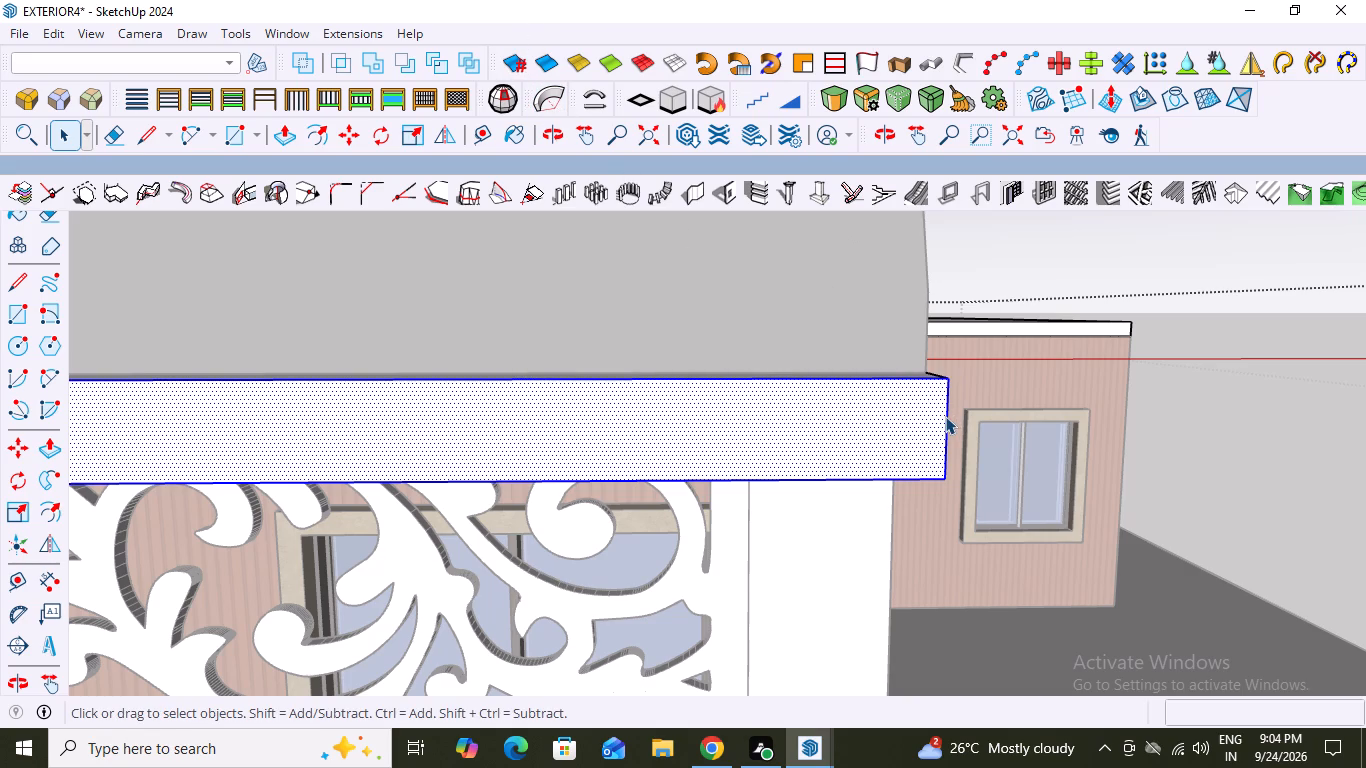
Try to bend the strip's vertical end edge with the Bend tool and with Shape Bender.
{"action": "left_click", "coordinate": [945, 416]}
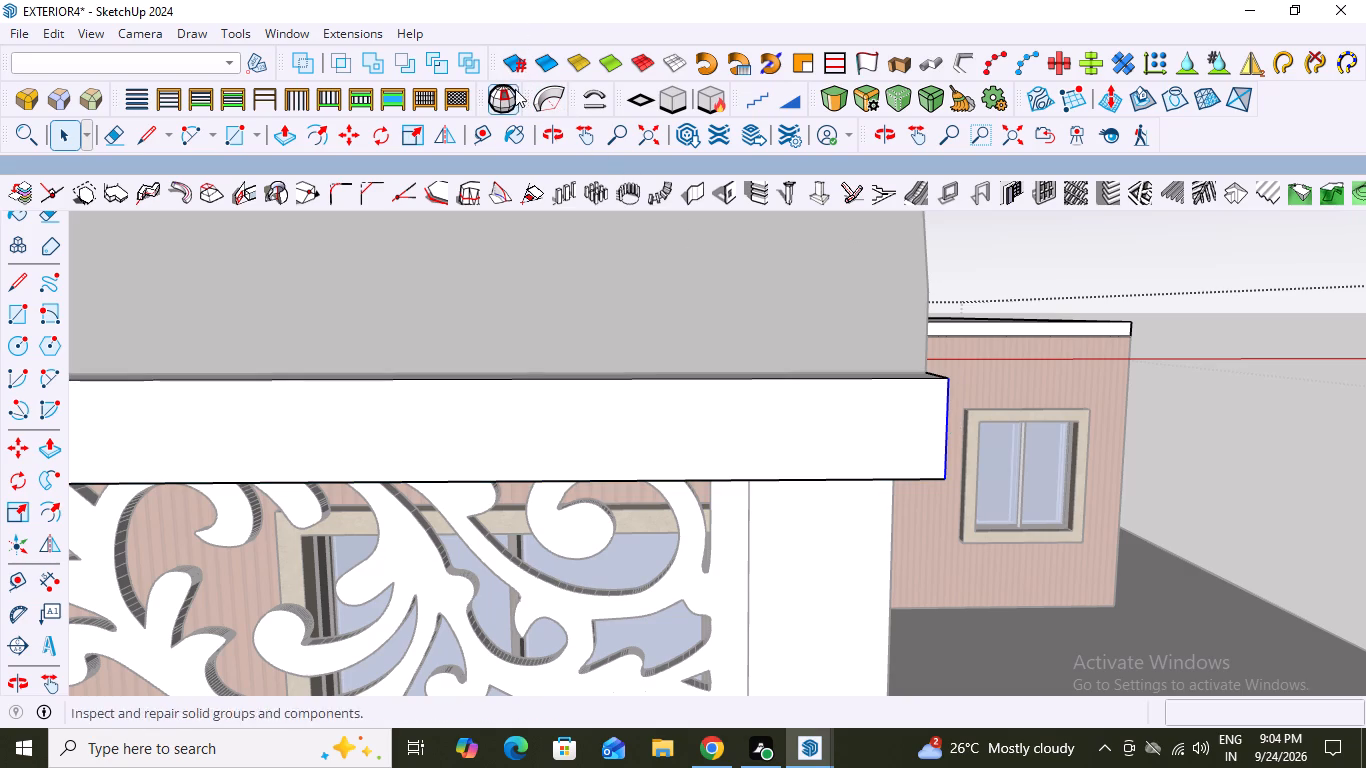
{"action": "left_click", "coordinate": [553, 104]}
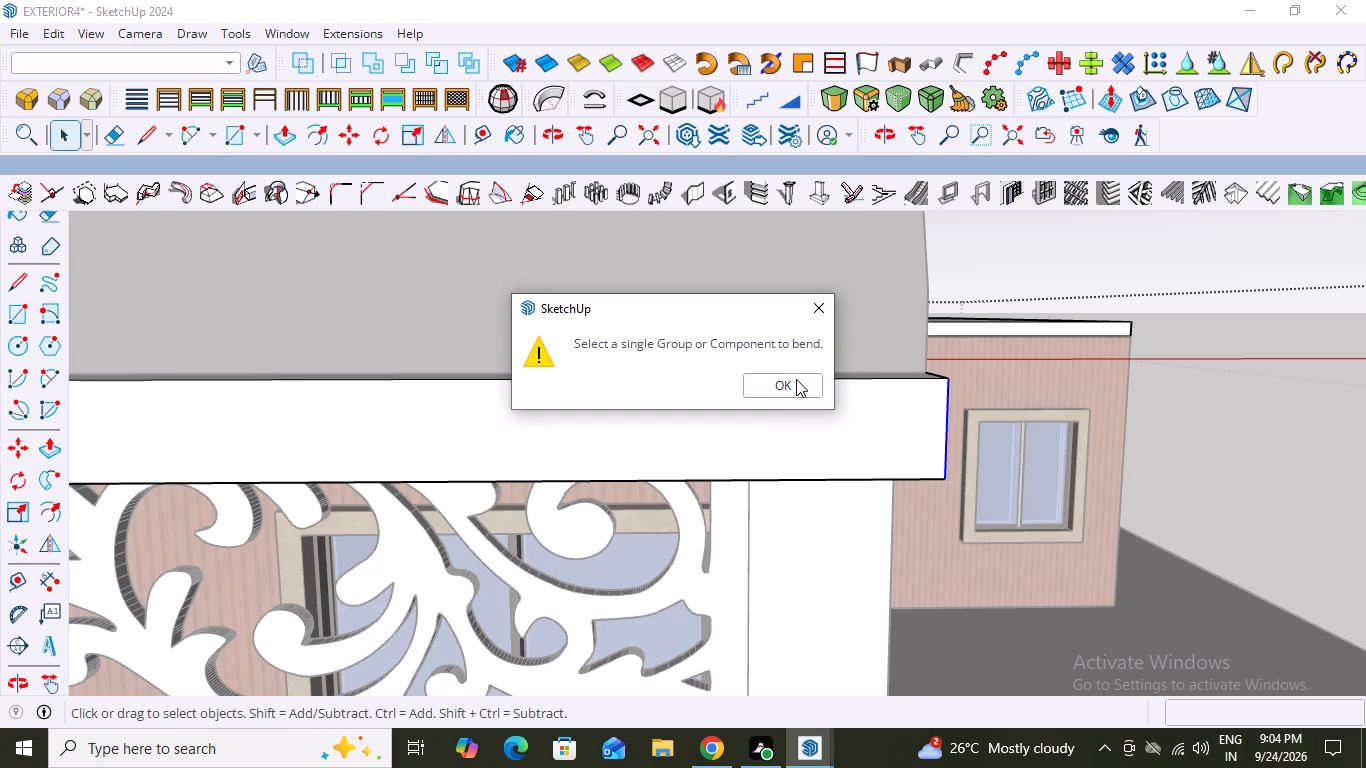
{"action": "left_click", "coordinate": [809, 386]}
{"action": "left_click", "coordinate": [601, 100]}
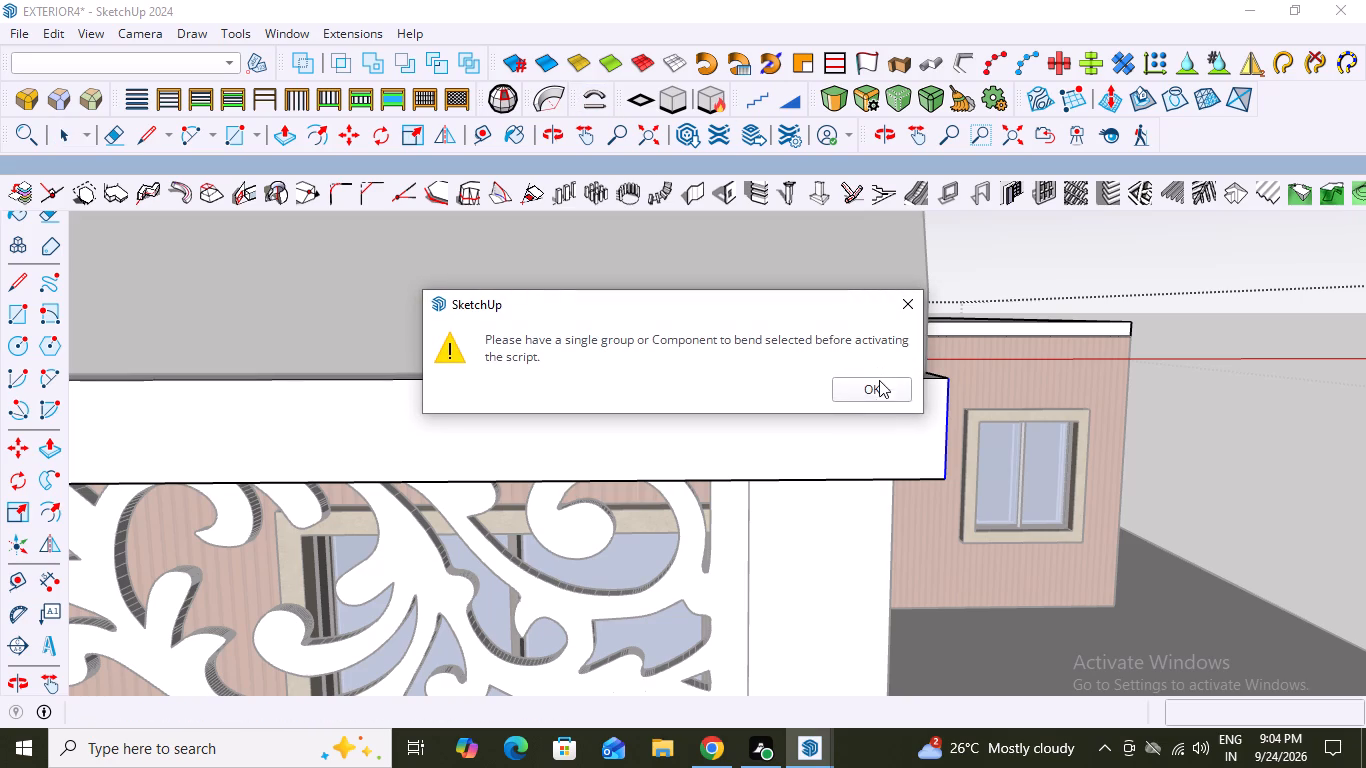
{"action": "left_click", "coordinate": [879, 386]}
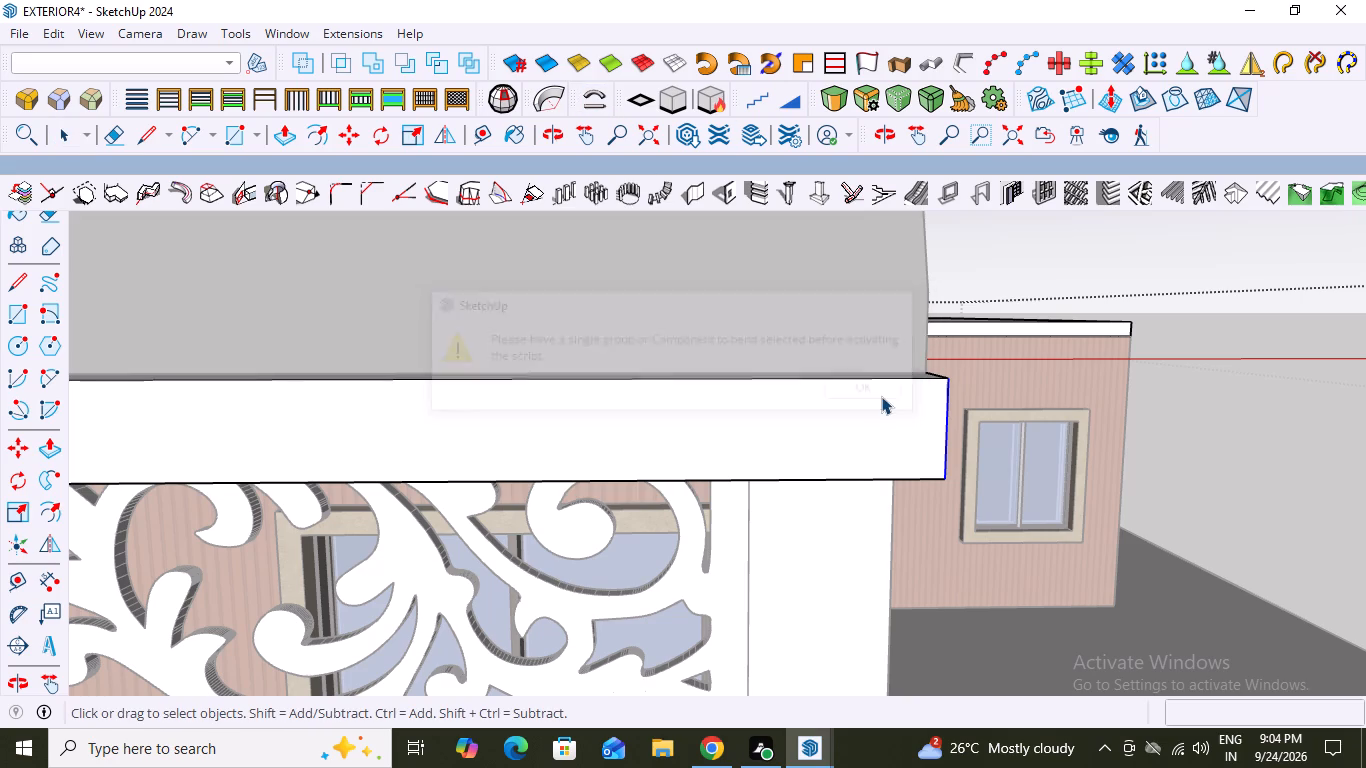
Select the roof slab's front strip face with its bounding edges and make it a group.
{"action": "double_click", "coordinate": [884, 427]}
{"action": "scroll", "coordinate": [884, 427], "scroll_direction": "down", "scroll_amount": 5}
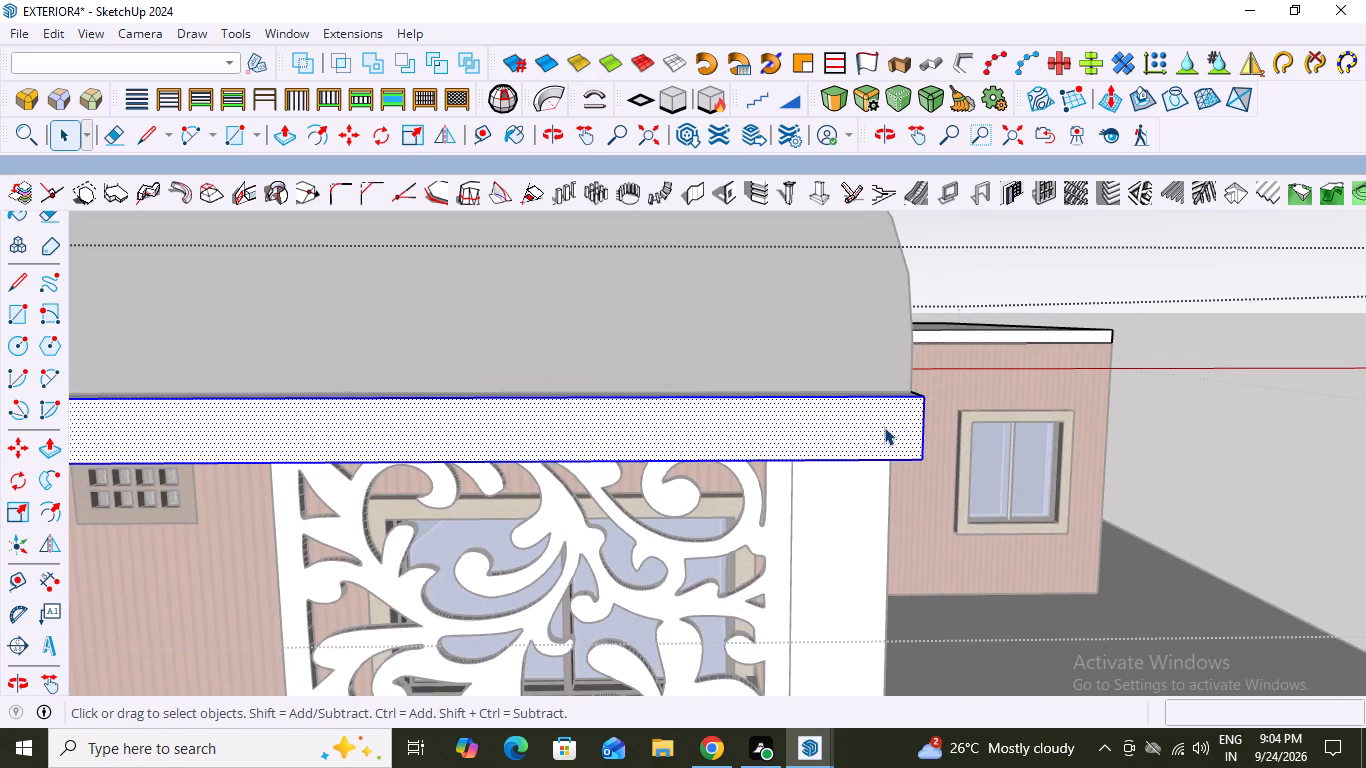
{"action": "scroll", "coordinate": [880, 430], "scroll_direction": "down", "scroll_amount": 13}
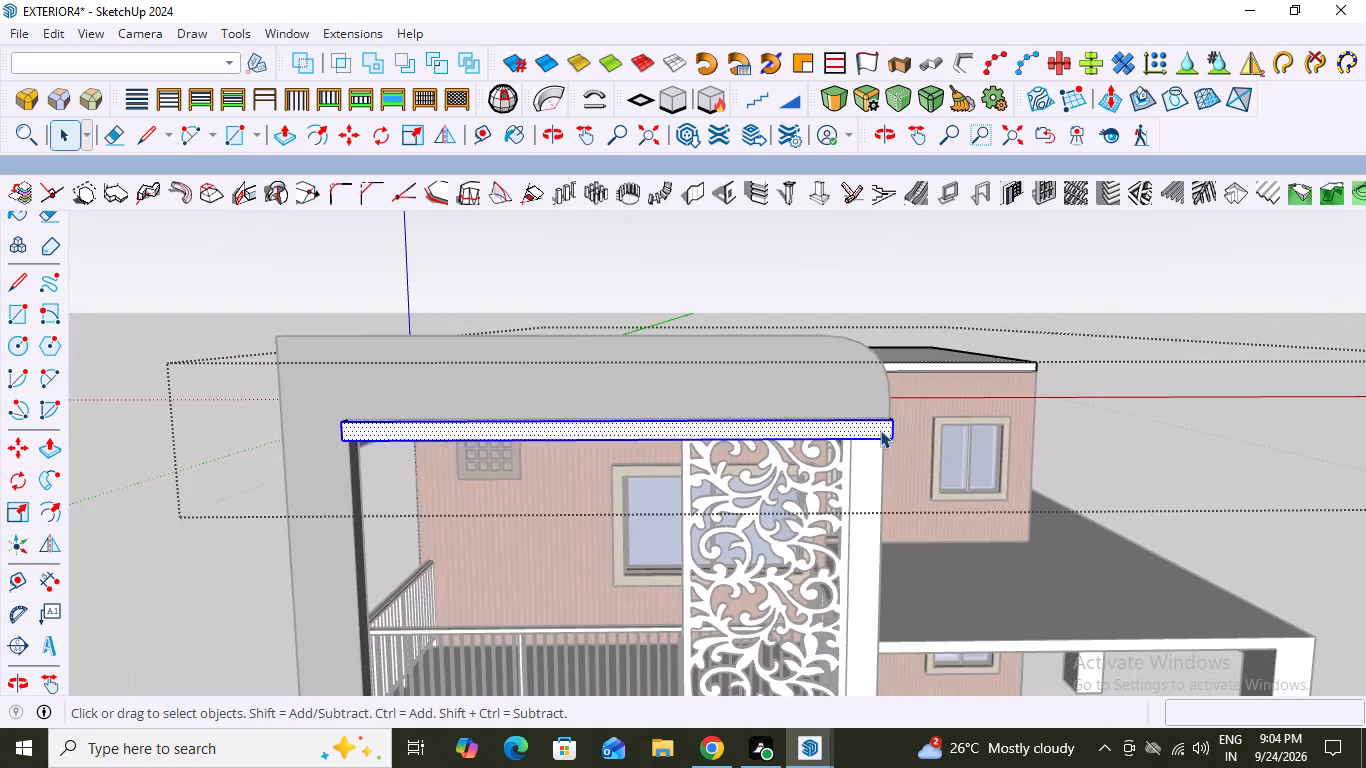
{"action": "middle_click_drag", "start_coordinate": [880, 430], "coordinate": [615, 486]}
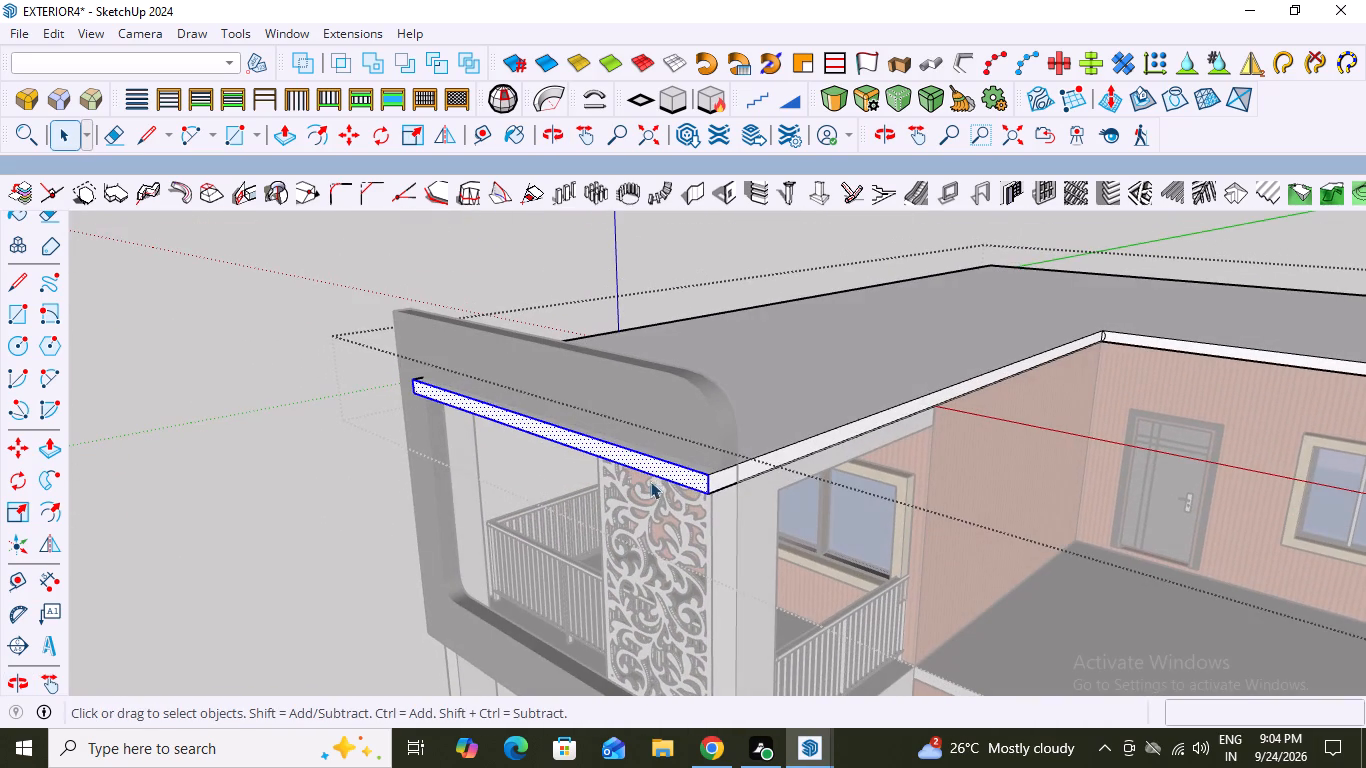
{"action": "triple_click", "coordinate": [694, 479]}
{"action": "double_click", "coordinate": [694, 479]}
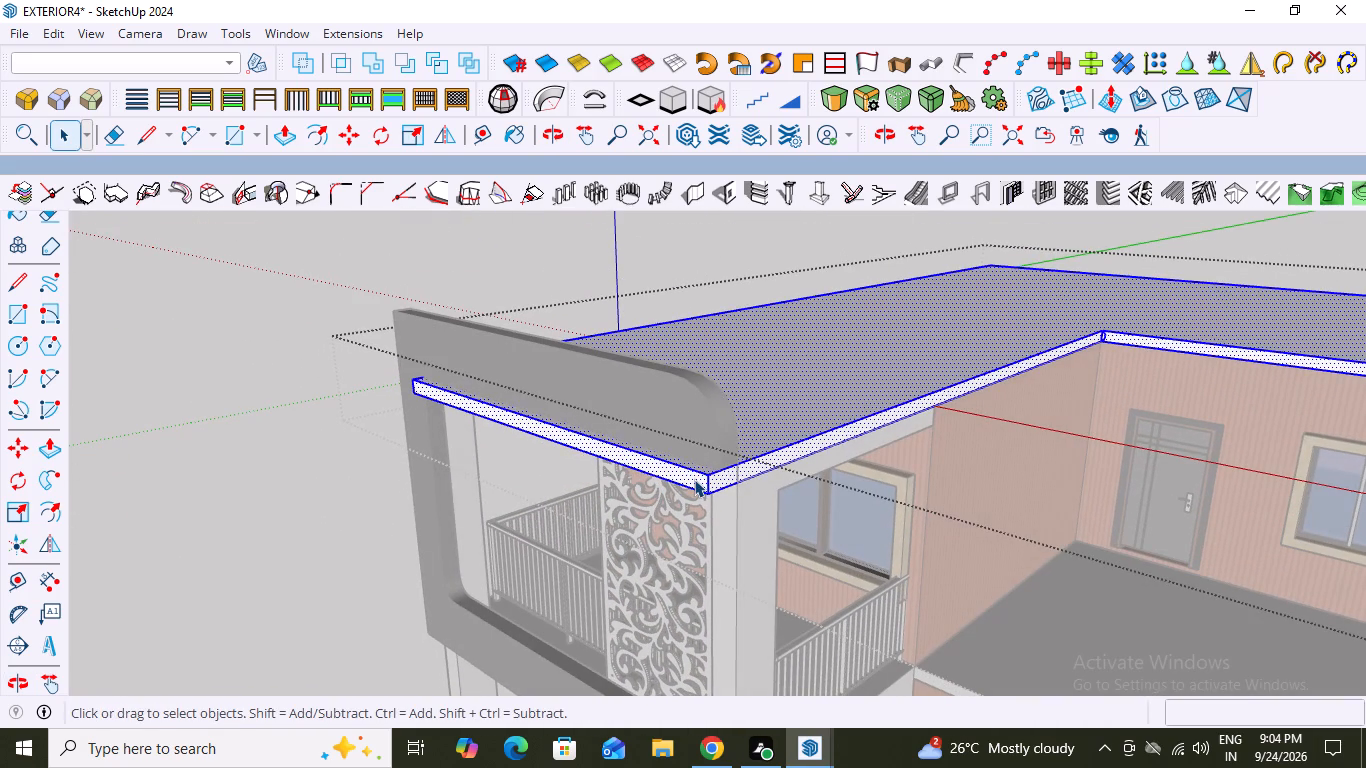
{"action": "left_click", "coordinate": [694, 479]}
{"action": "double_click", "coordinate": [694, 479]}
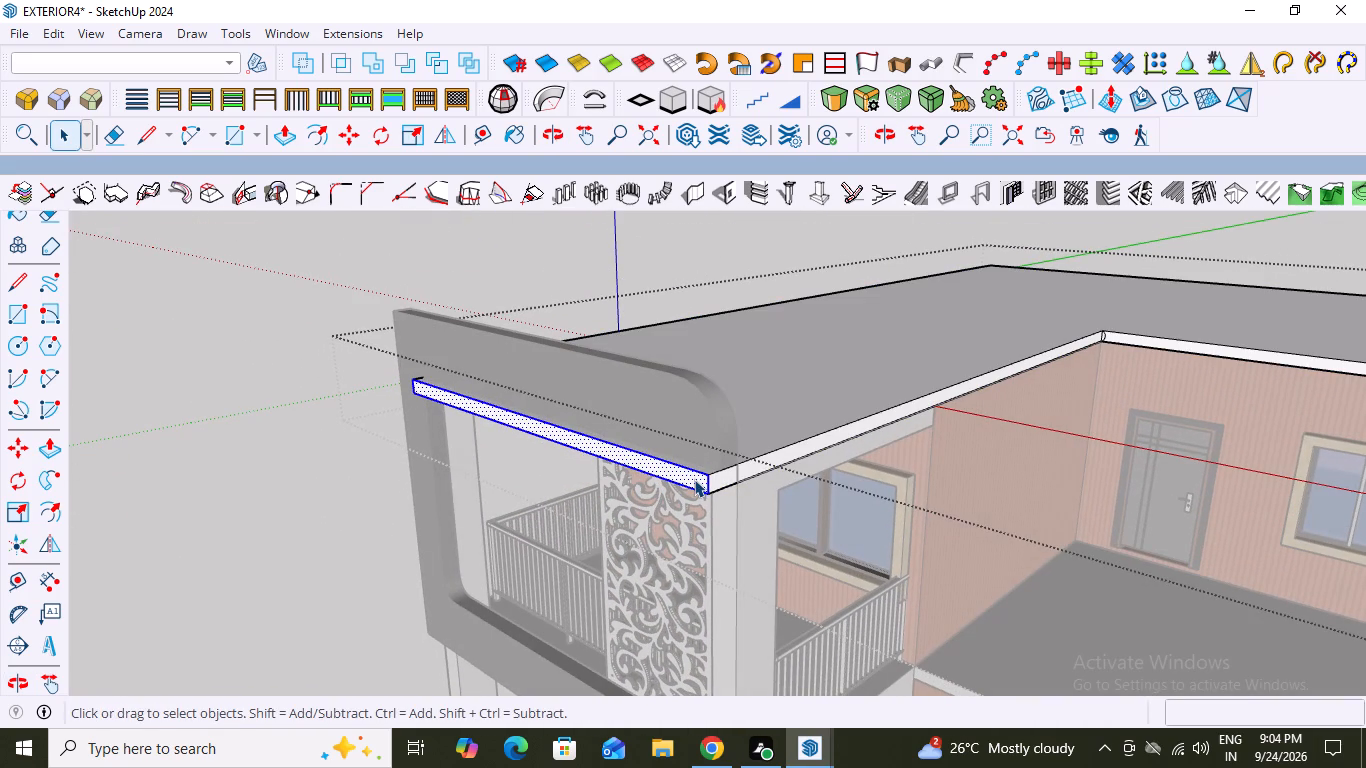
{"action": "middle_click_drag", "start_coordinate": [682, 478], "coordinate": [1062, 361]}
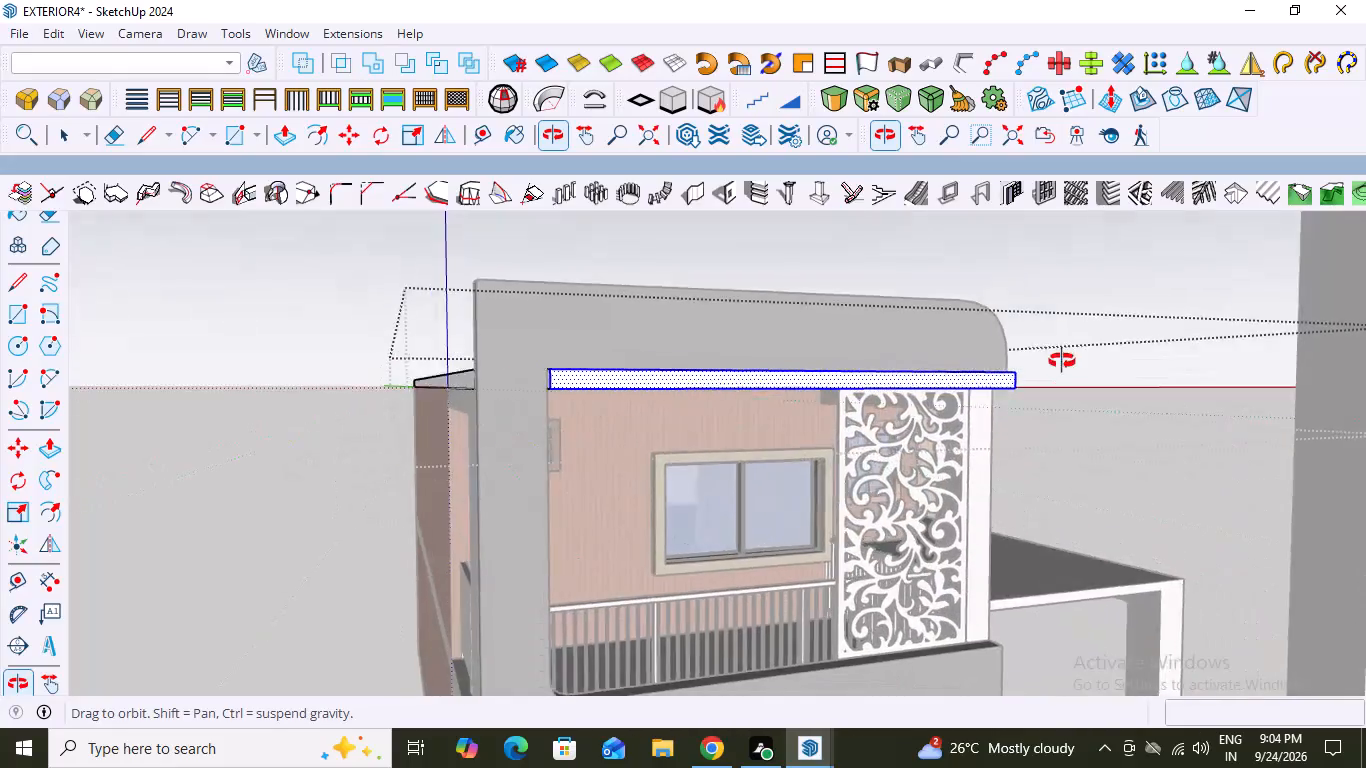
{"action": "middle_click_drag", "start_coordinate": [1062, 361], "coordinate": [919, 447]}
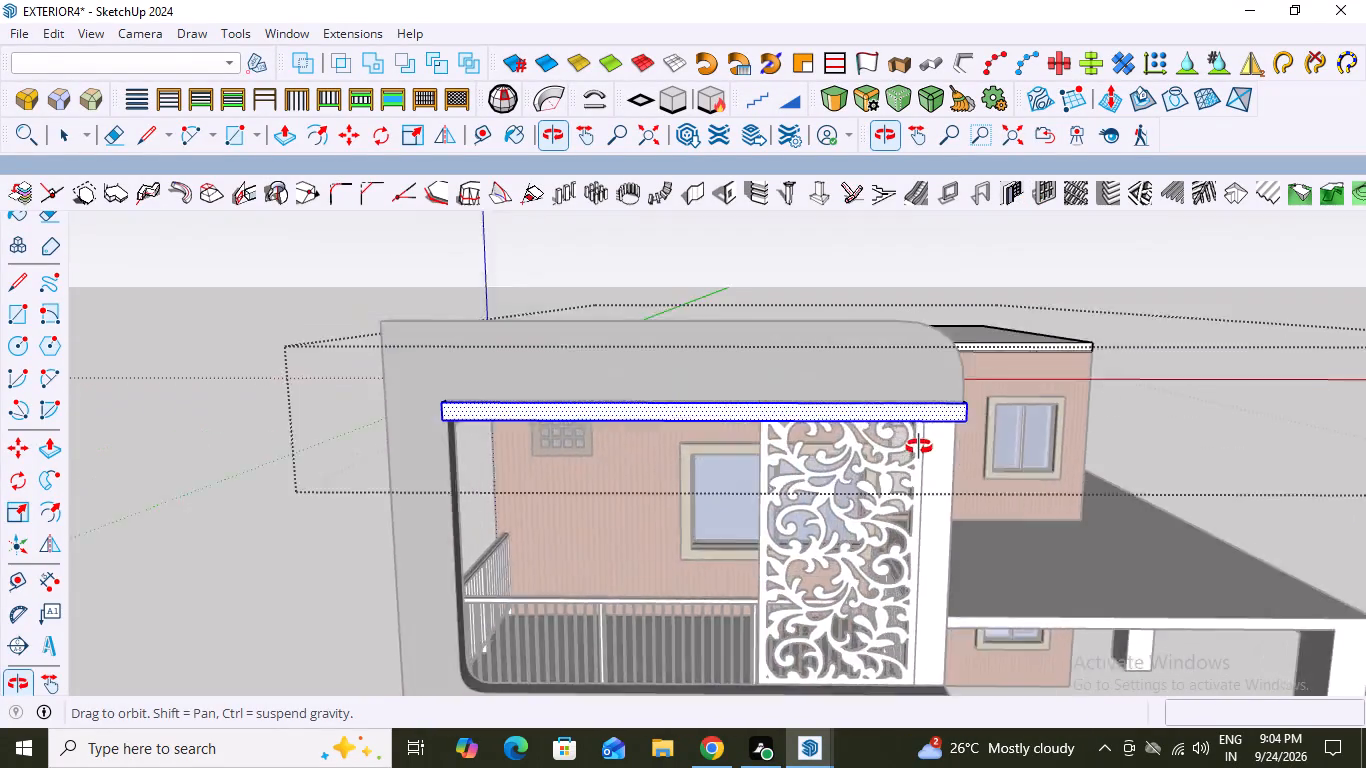
{"action": "middle_click_drag", "start_coordinate": [919, 447], "coordinate": [1024, 492]}
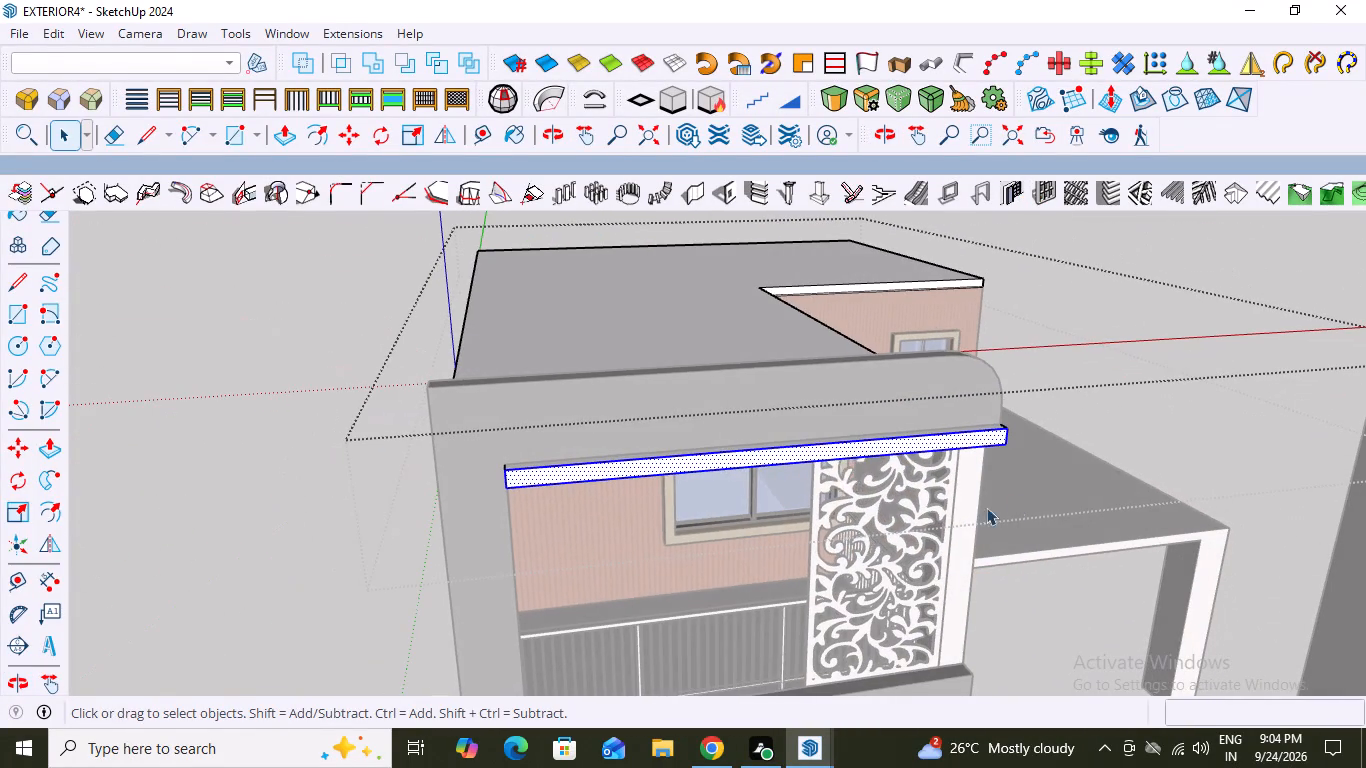
{"action": "right_click", "coordinate": [834, 445]}
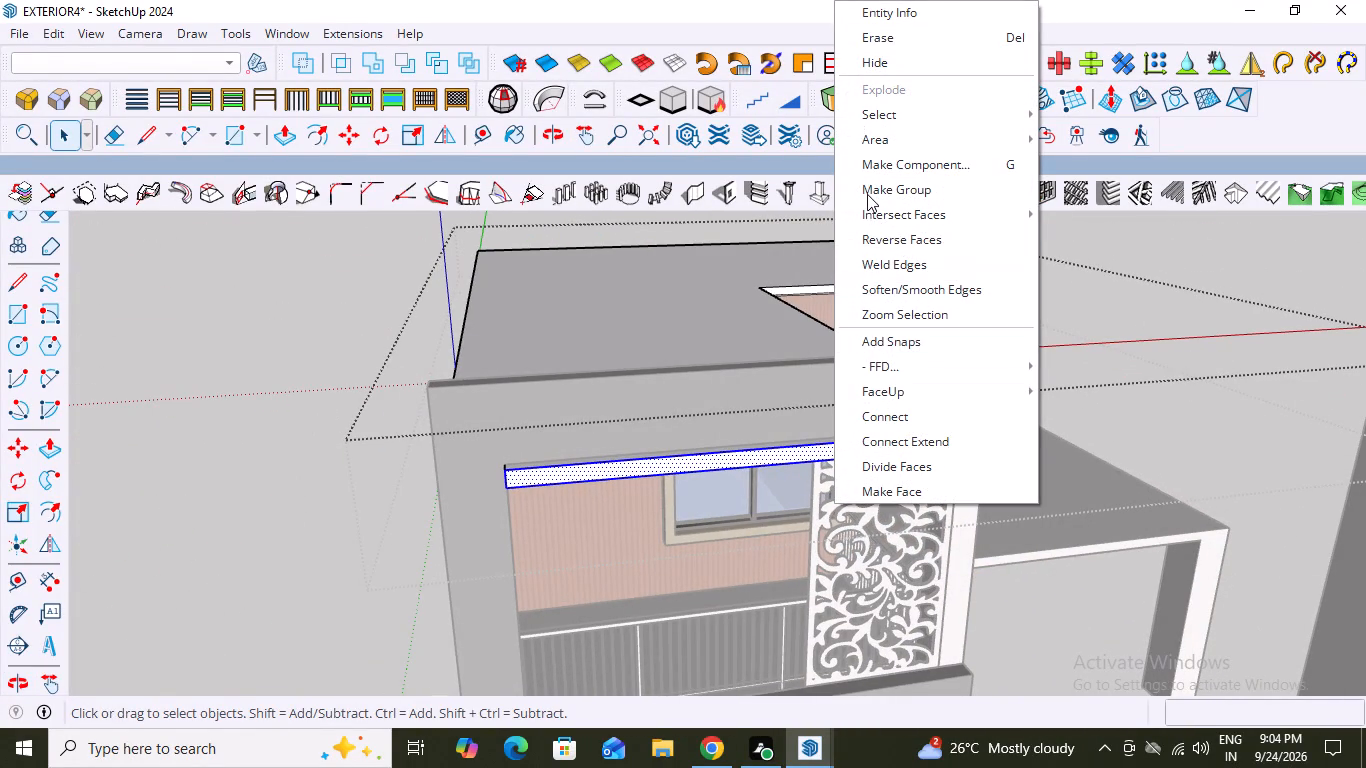
{"action": "left_click", "coordinate": [869, 189]}
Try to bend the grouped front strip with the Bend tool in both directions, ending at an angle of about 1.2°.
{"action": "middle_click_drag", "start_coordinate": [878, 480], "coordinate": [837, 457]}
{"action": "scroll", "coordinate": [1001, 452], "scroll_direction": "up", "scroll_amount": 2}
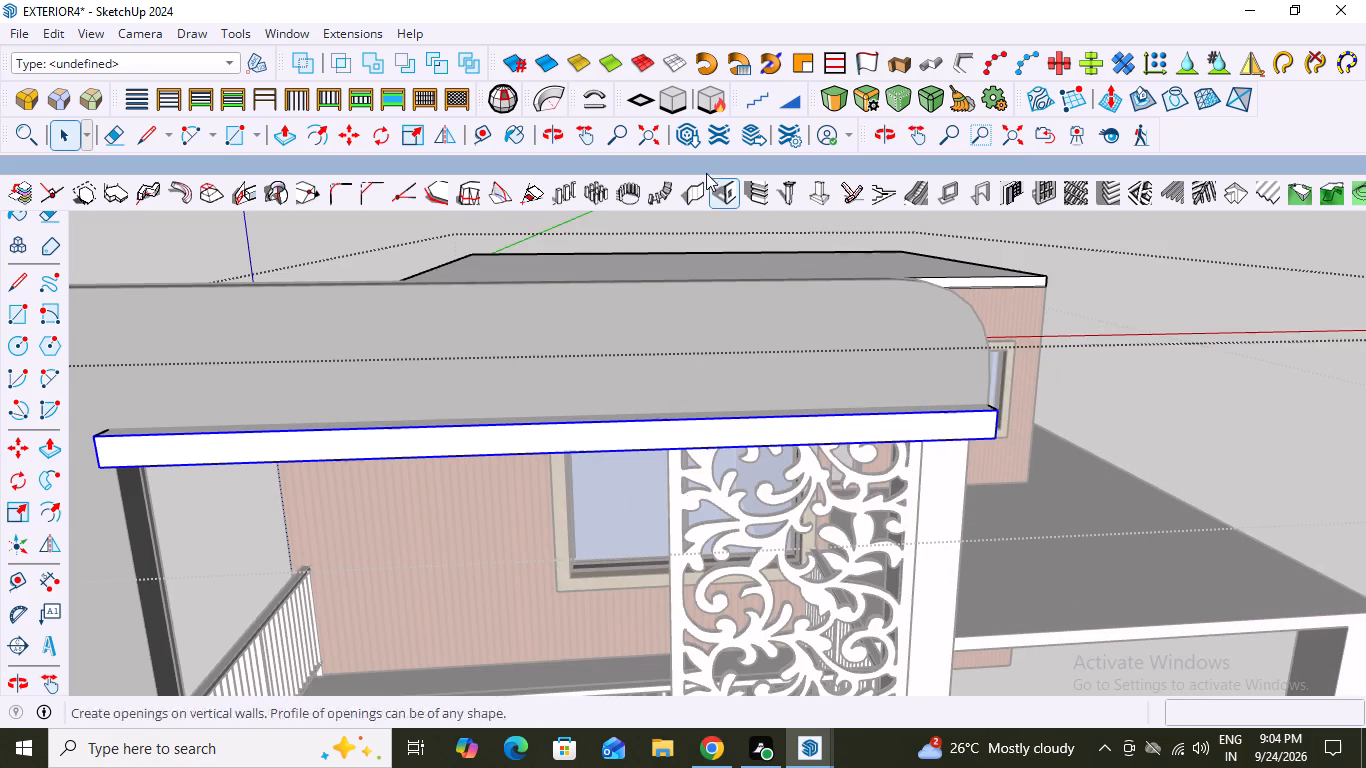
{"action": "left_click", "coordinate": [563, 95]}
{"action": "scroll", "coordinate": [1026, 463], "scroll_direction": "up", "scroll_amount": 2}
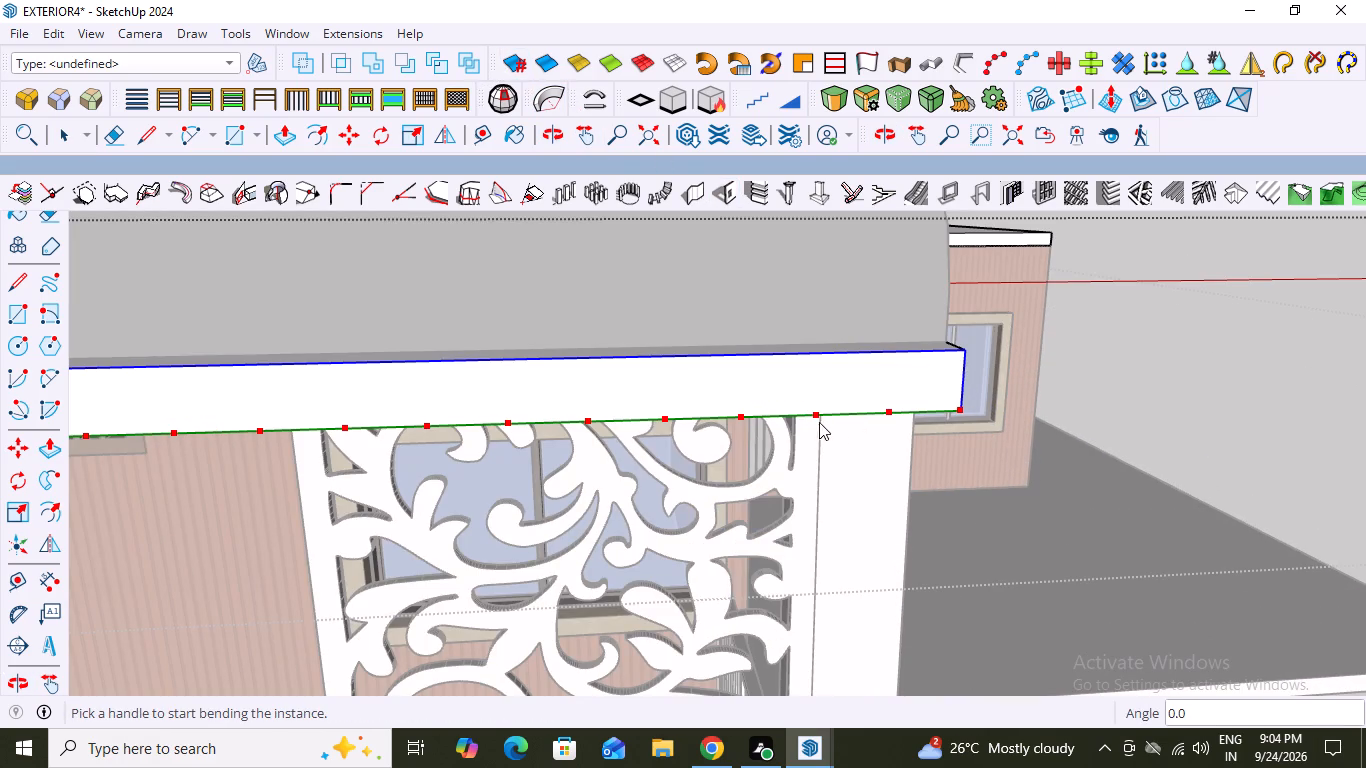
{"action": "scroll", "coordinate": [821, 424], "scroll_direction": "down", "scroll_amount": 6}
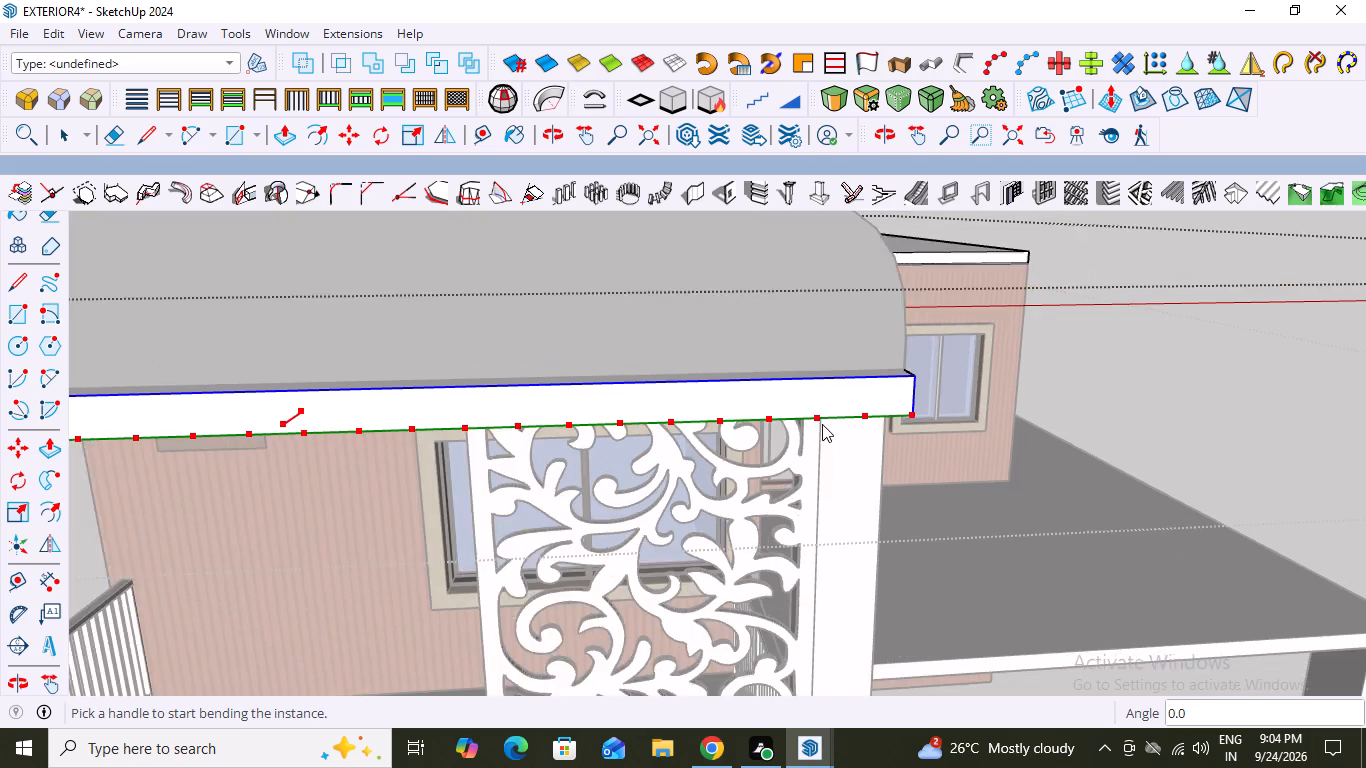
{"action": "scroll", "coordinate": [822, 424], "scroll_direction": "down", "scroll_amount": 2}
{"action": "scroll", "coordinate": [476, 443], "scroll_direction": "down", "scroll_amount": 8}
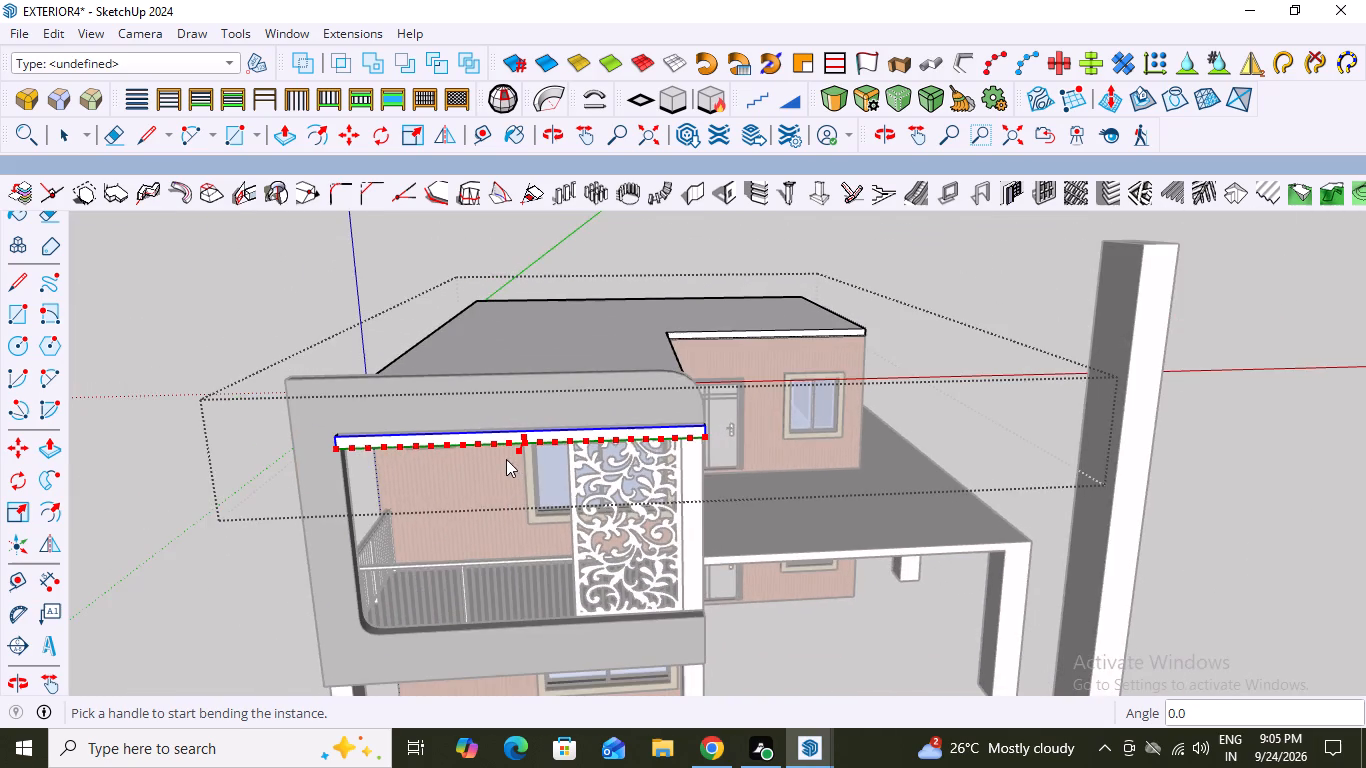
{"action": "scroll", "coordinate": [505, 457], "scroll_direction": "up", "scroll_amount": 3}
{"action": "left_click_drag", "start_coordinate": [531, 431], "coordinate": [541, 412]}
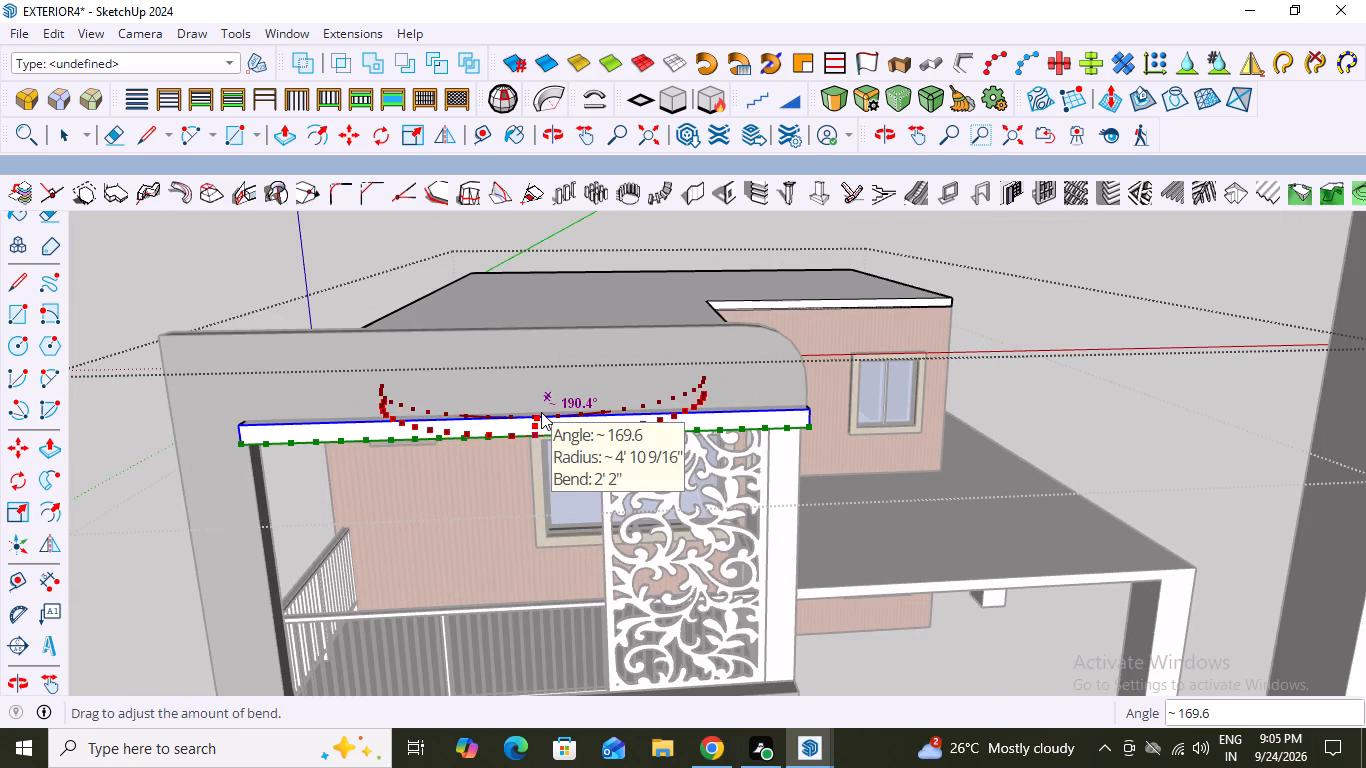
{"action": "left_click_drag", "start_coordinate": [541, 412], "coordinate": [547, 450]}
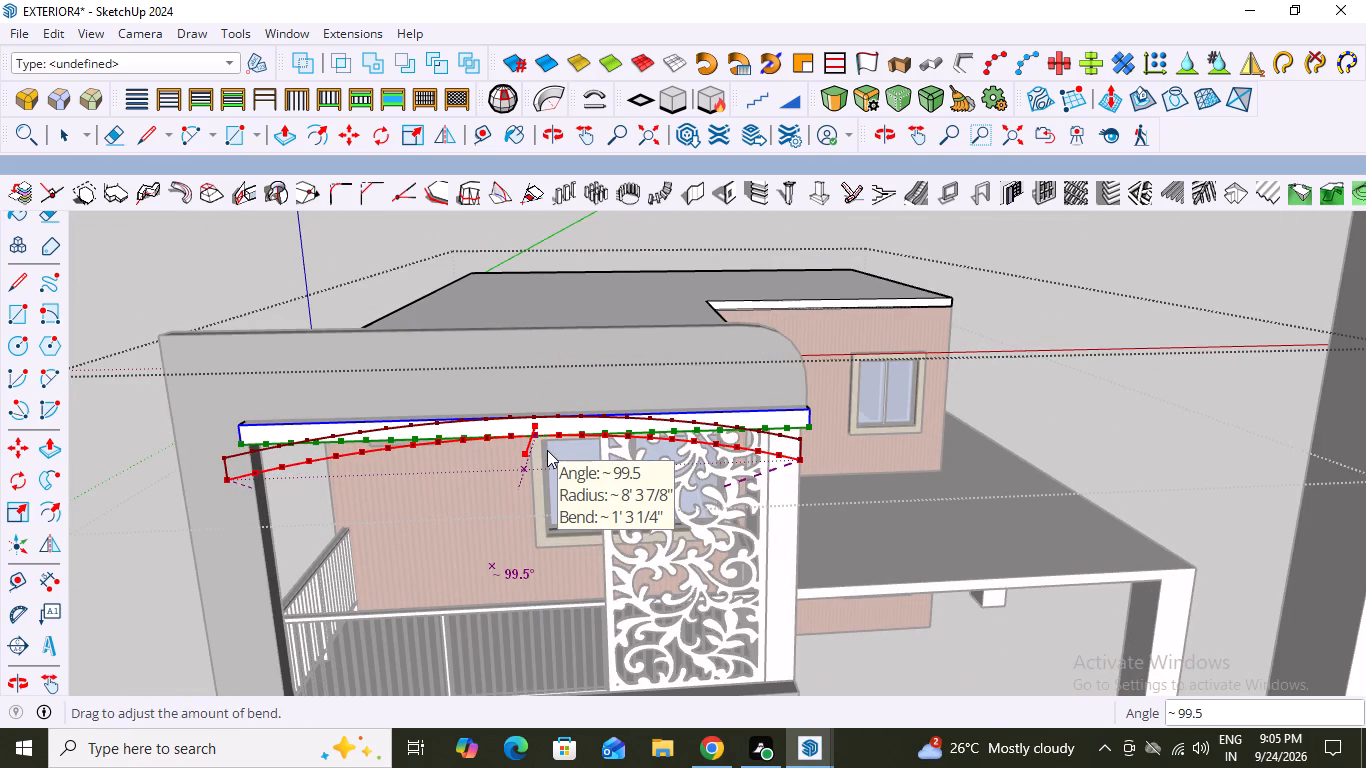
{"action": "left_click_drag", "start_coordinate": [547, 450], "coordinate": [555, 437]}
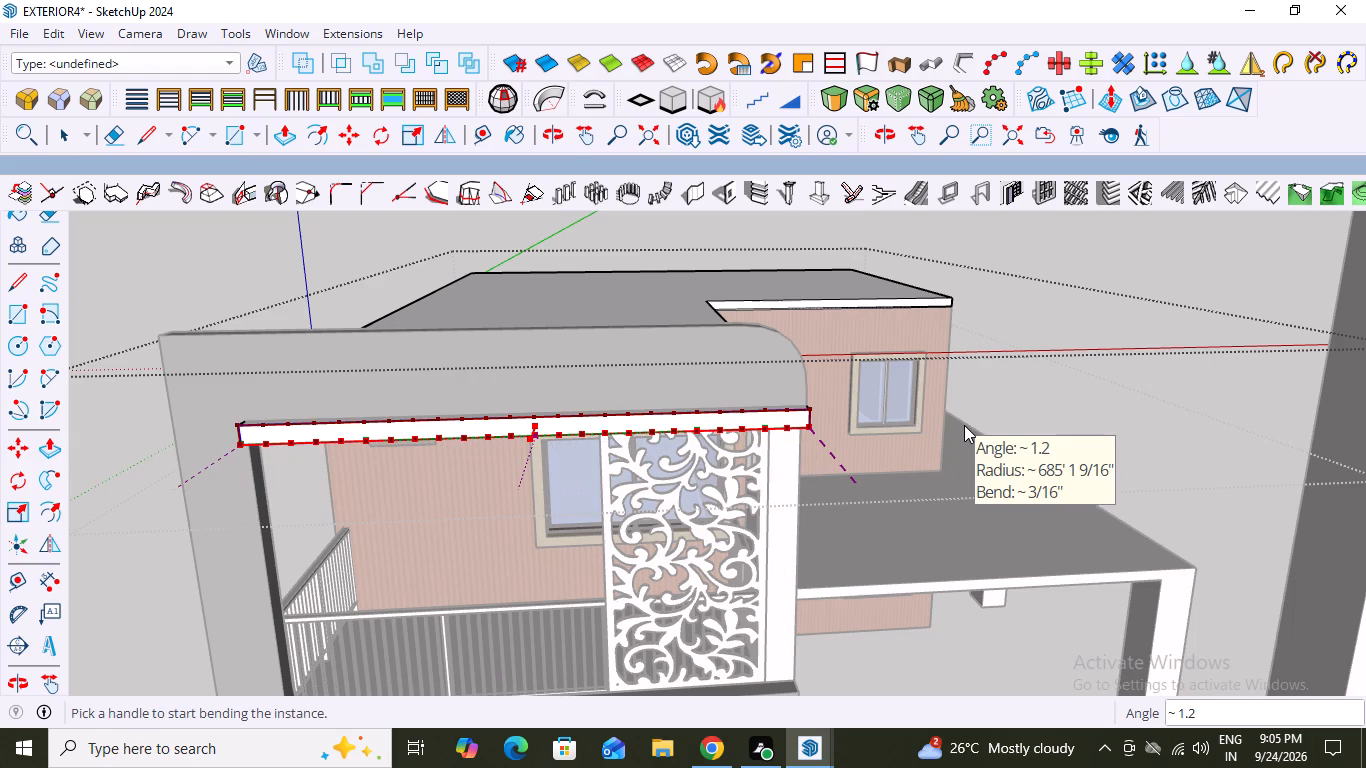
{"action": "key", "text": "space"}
Open the strip group and draw an inward half-circle arc on its front face across the 6" end edge, with a 3" bulge.
{"action": "scroll", "coordinate": [781, 467], "scroll_direction": "up", "scroll_amount": 2}
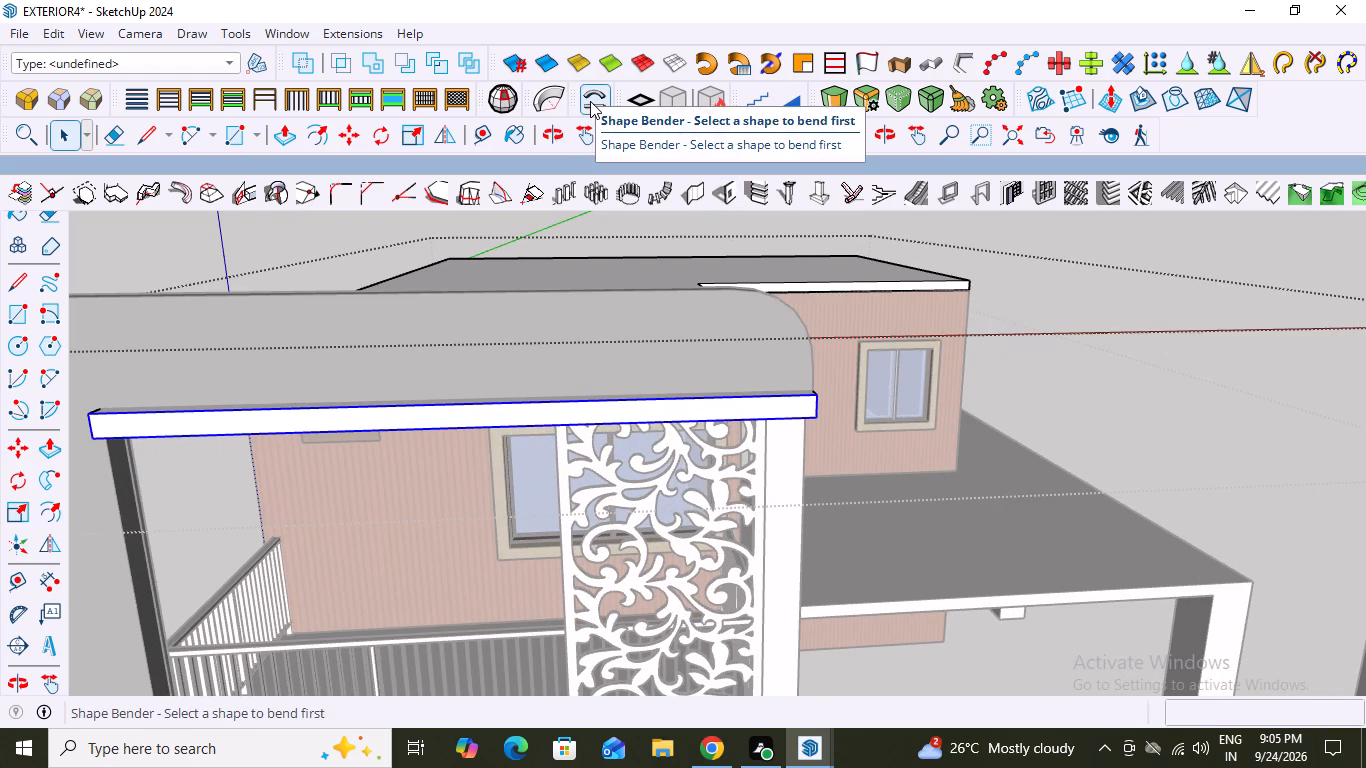
{"action": "scroll", "coordinate": [703, 430], "scroll_direction": "up", "scroll_amount": 2}
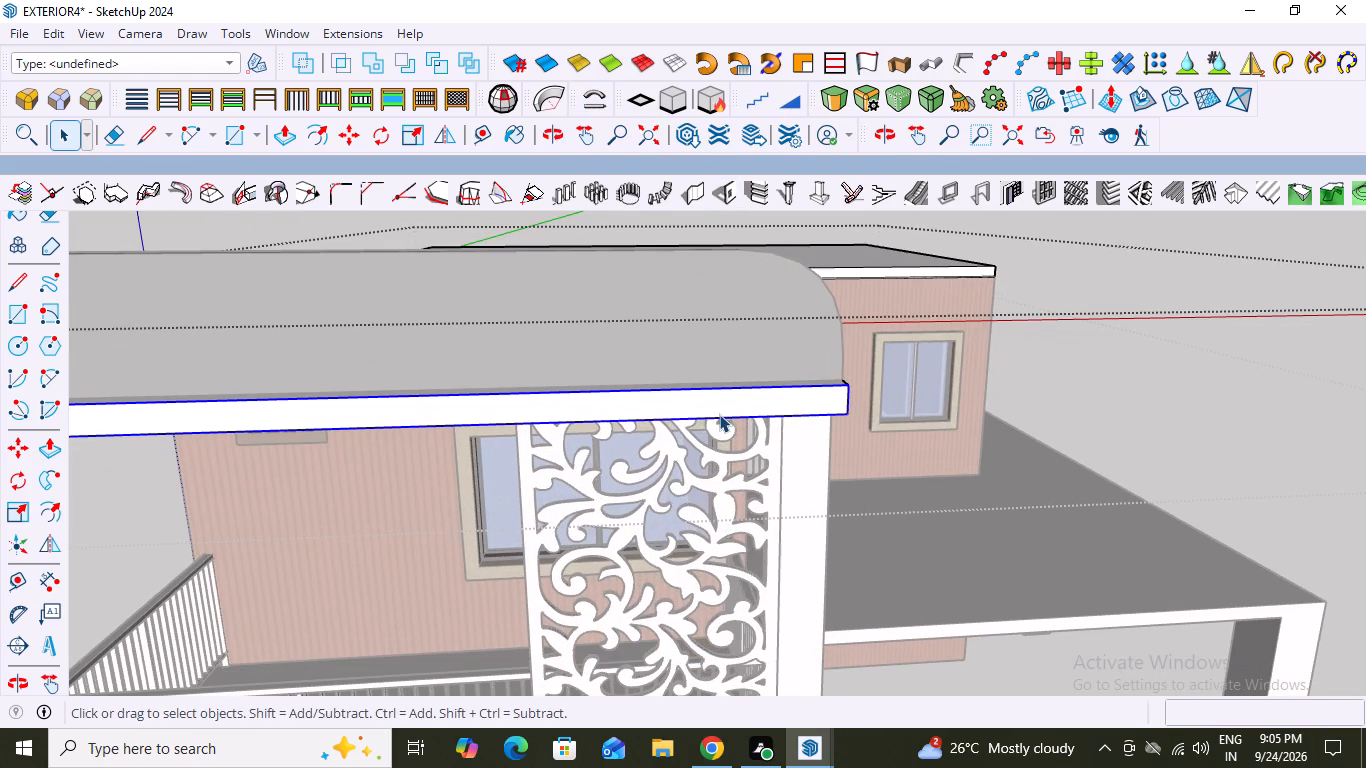
{"action": "left_click", "coordinate": [720, 406]}
{"action": "left_click", "coordinate": [720, 406]}
{"action": "left_click", "coordinate": [720, 406]}
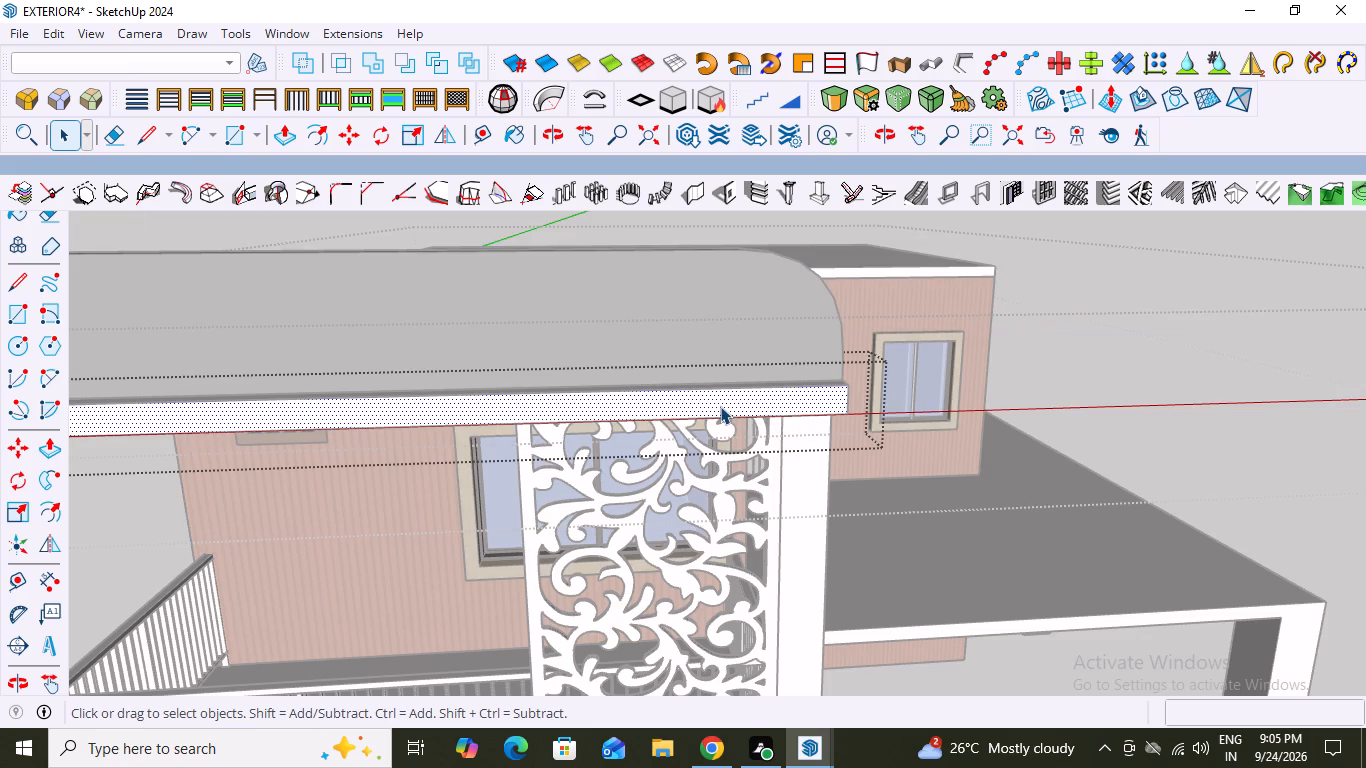
{"action": "scroll", "coordinate": [776, 419], "scroll_direction": "up", "scroll_amount": 2}
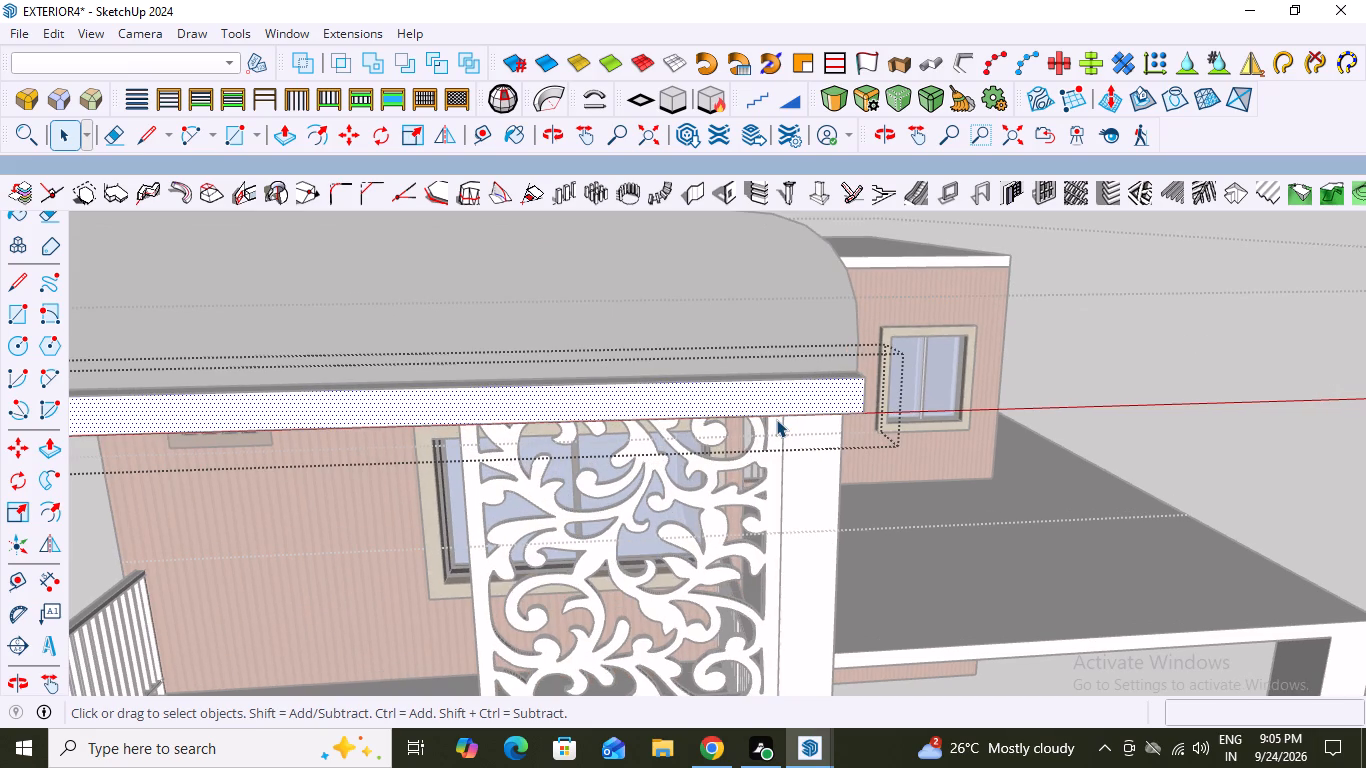
{"action": "key", "text": "a"}
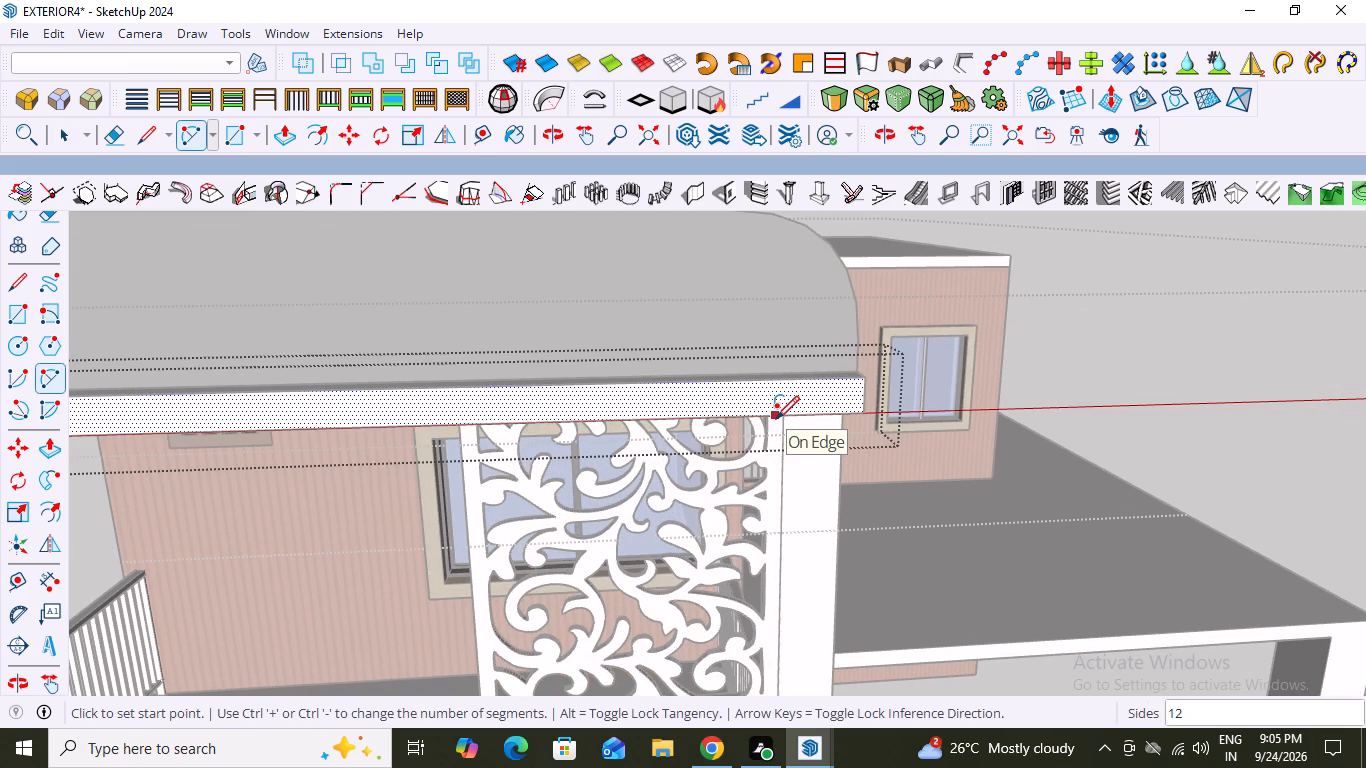
{"action": "left_click", "coordinate": [862, 380]}
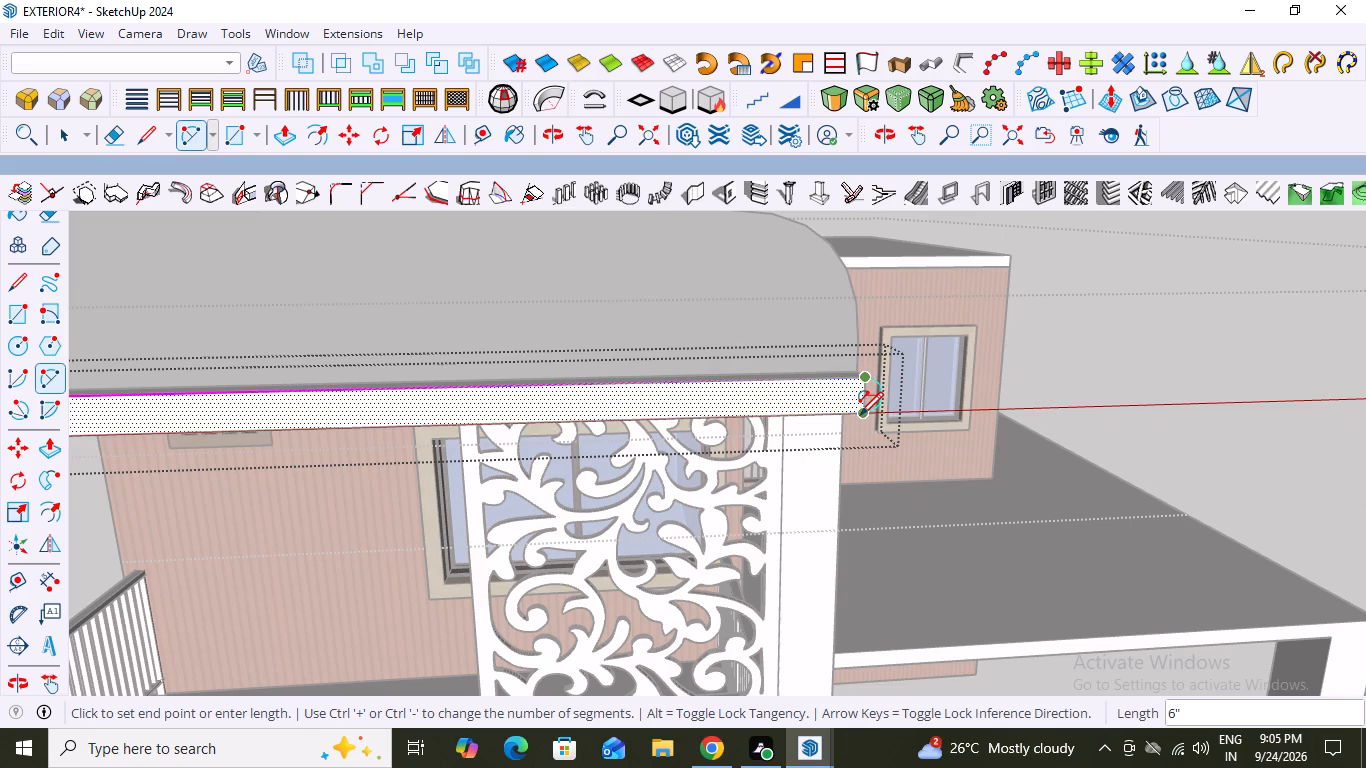
{"action": "left_click", "coordinate": [861, 412]}
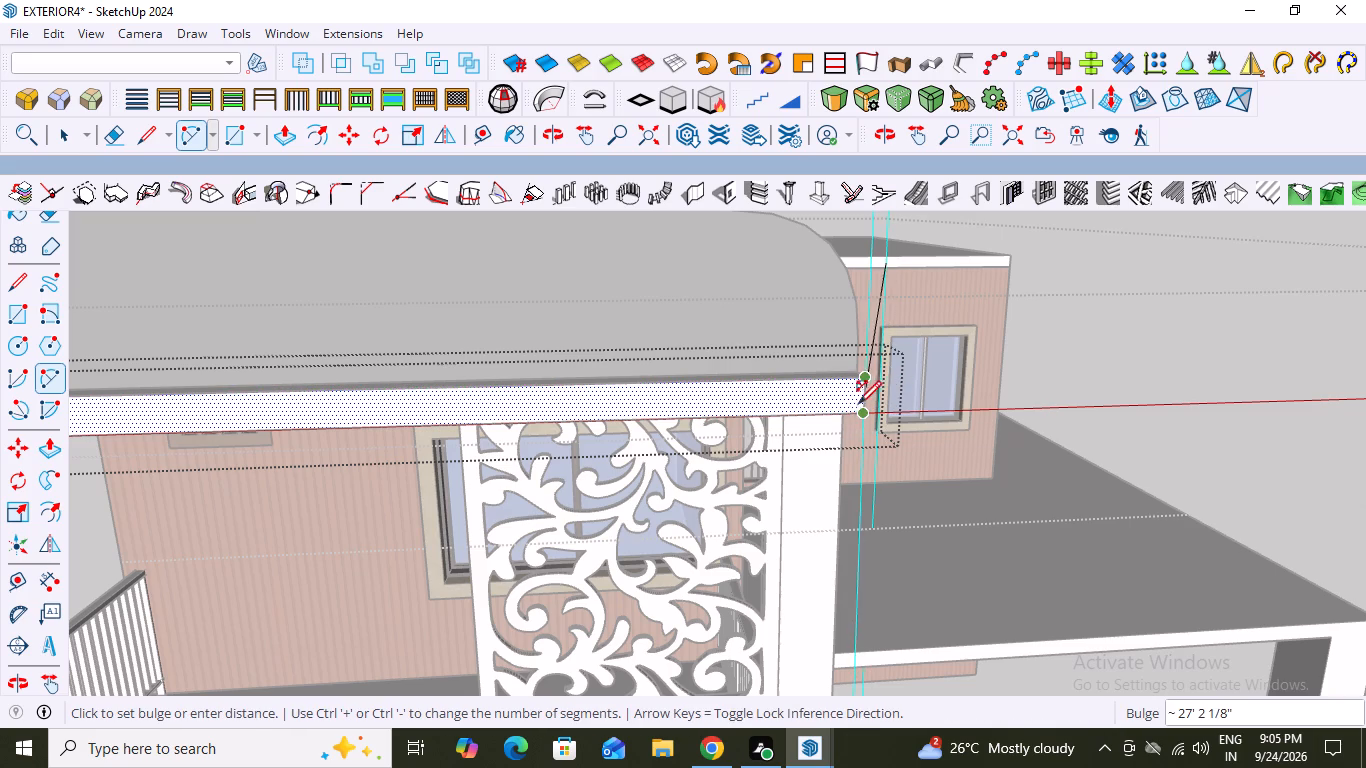
{"action": "scroll", "coordinate": [845, 407], "scroll_direction": "up", "scroll_amount": 6}
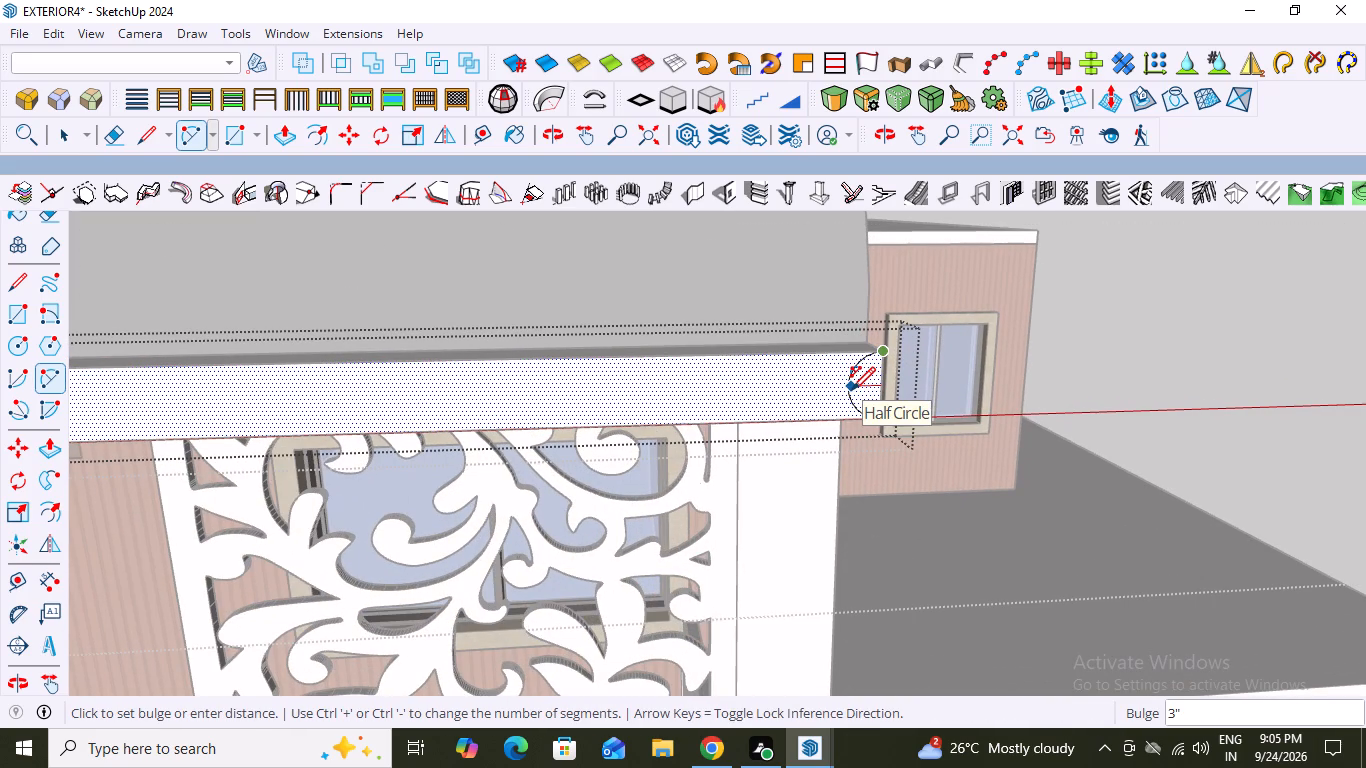
{"action": "left_click", "coordinate": [852, 390]}
{"action": "scroll", "coordinate": [880, 474], "scroll_direction": "down", "scroll_amount": 2}
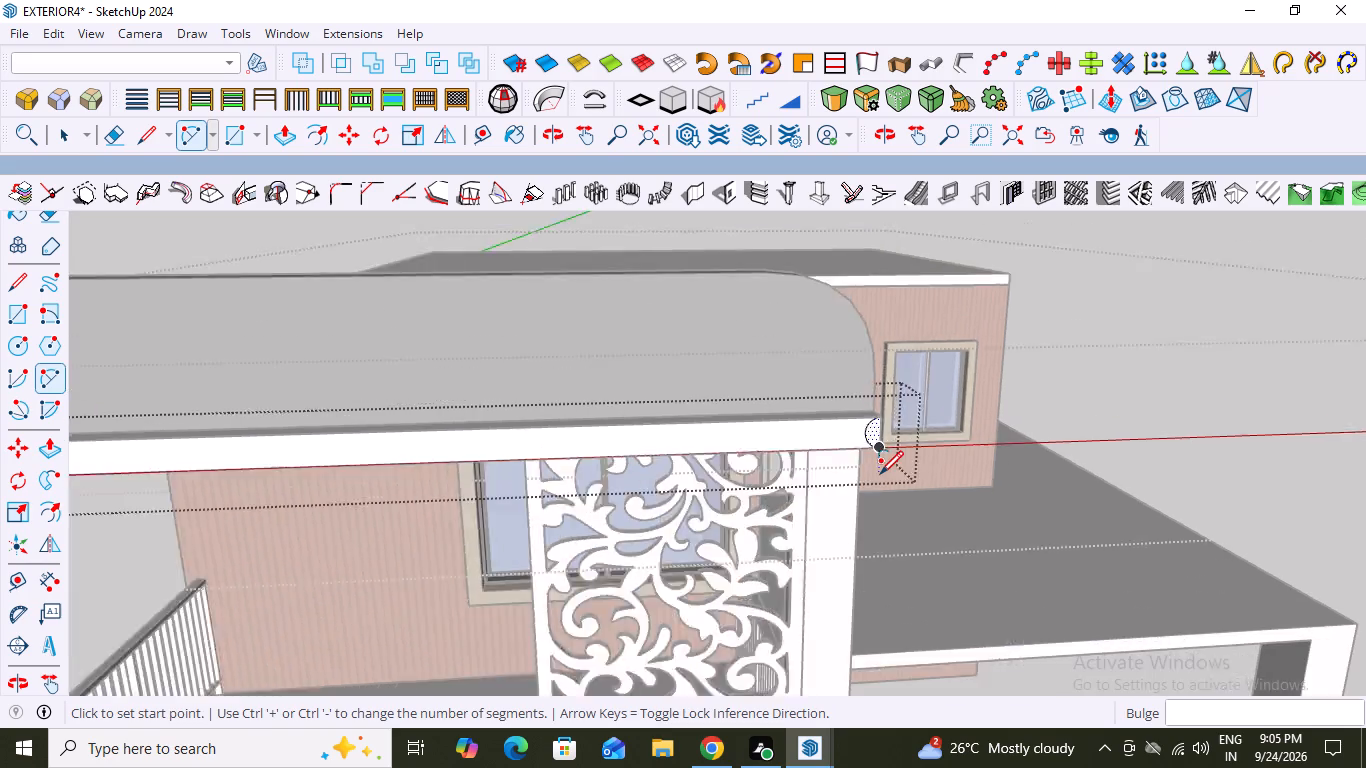
{"action": "scroll", "coordinate": [880, 474], "scroll_direction": "down", "scroll_amount": 5}
{"action": "key", "text": "space"}
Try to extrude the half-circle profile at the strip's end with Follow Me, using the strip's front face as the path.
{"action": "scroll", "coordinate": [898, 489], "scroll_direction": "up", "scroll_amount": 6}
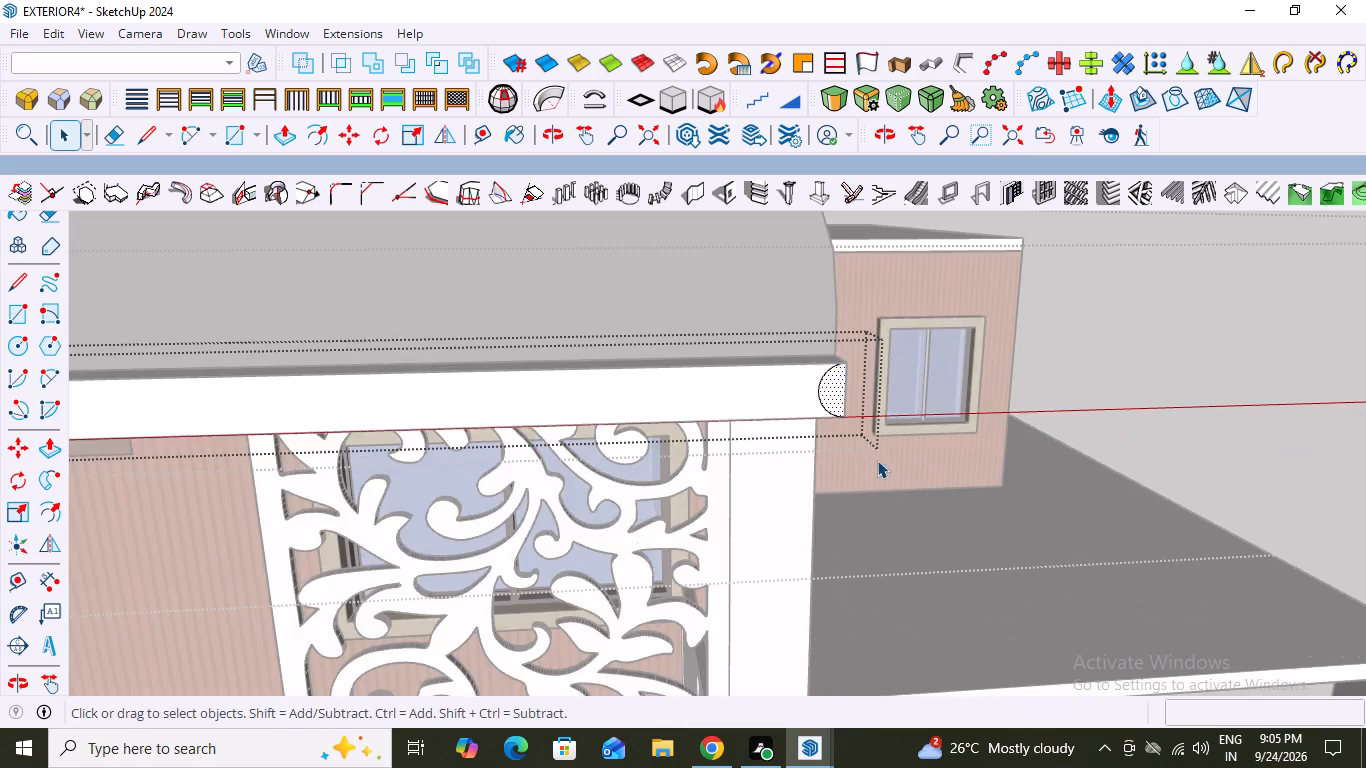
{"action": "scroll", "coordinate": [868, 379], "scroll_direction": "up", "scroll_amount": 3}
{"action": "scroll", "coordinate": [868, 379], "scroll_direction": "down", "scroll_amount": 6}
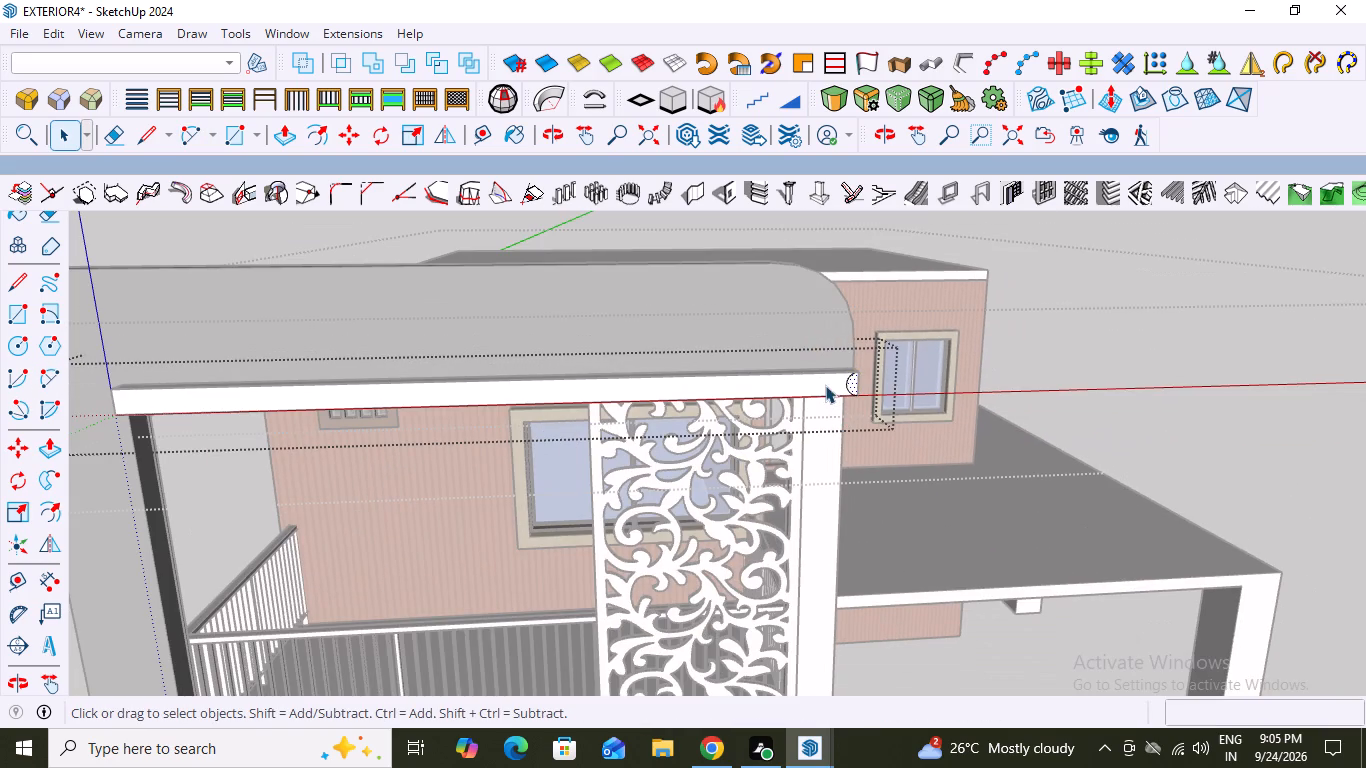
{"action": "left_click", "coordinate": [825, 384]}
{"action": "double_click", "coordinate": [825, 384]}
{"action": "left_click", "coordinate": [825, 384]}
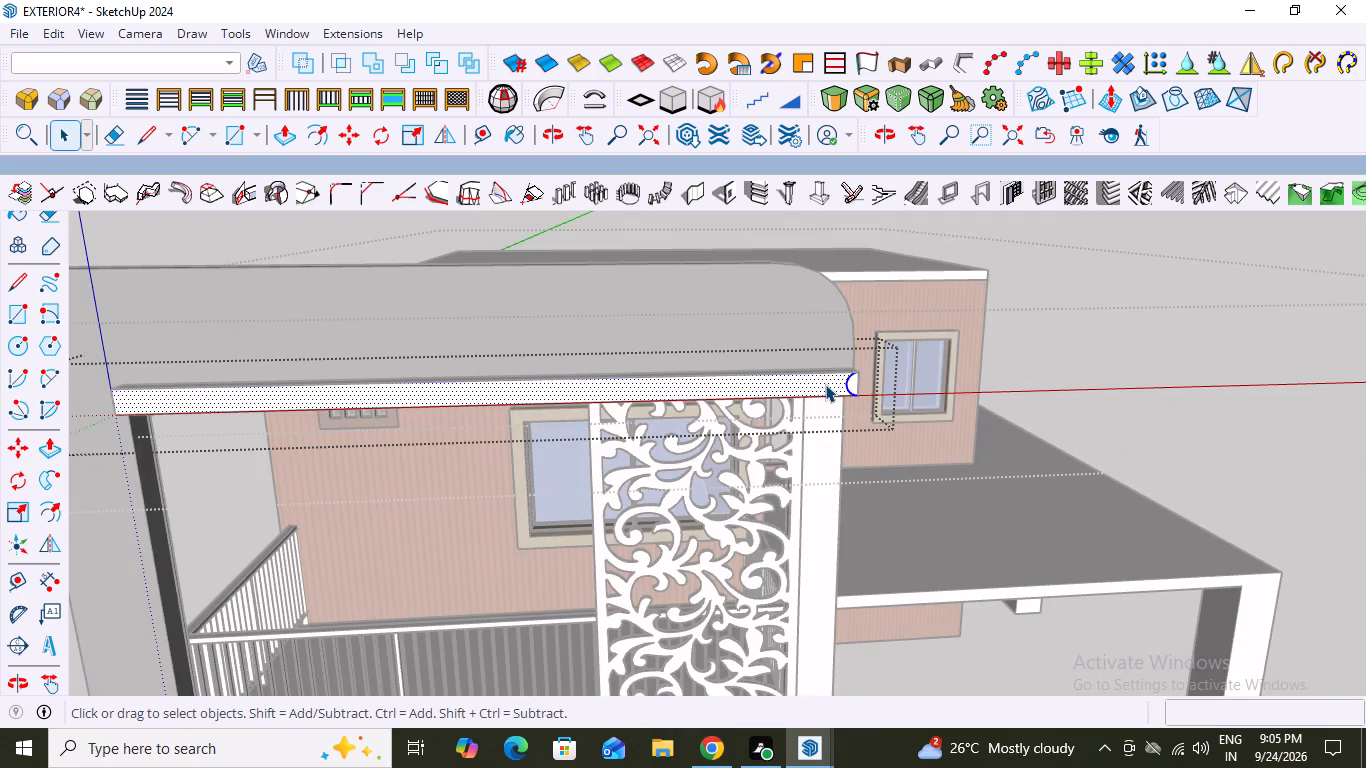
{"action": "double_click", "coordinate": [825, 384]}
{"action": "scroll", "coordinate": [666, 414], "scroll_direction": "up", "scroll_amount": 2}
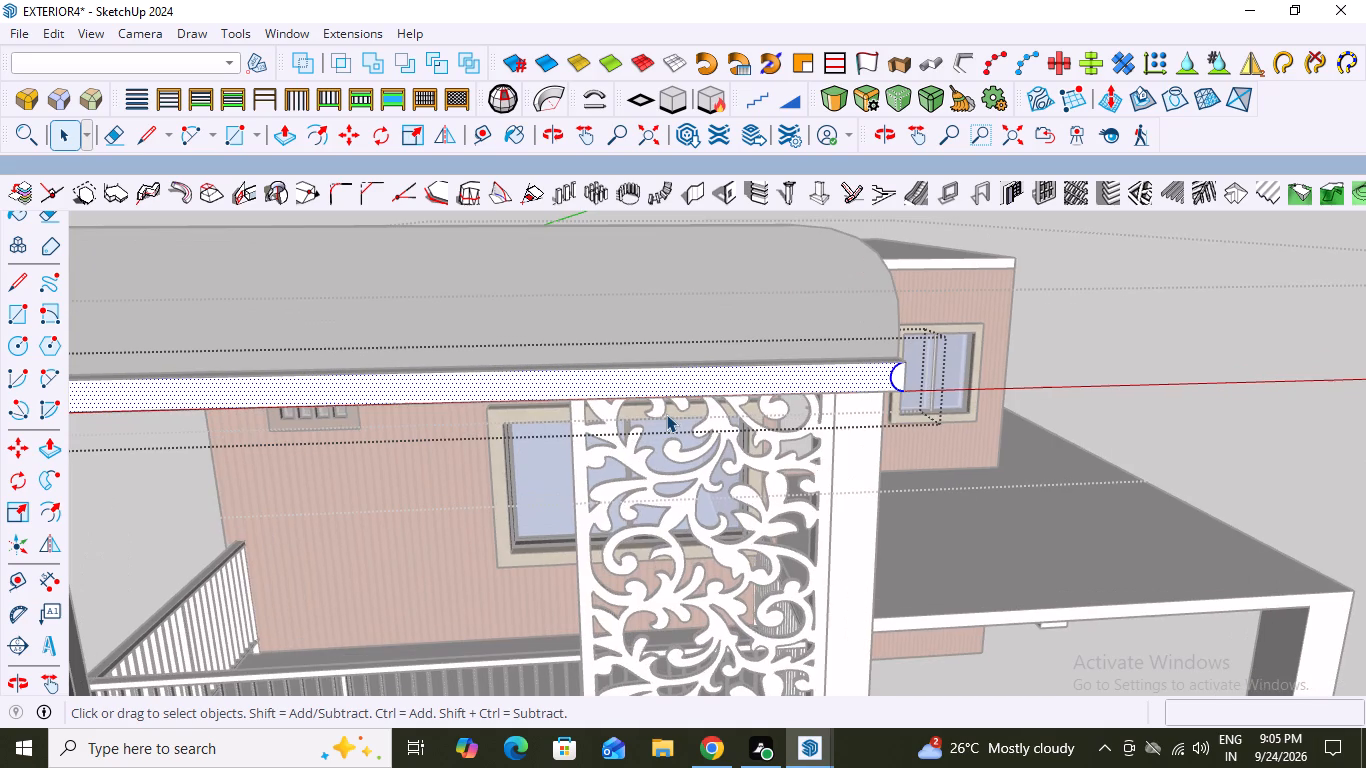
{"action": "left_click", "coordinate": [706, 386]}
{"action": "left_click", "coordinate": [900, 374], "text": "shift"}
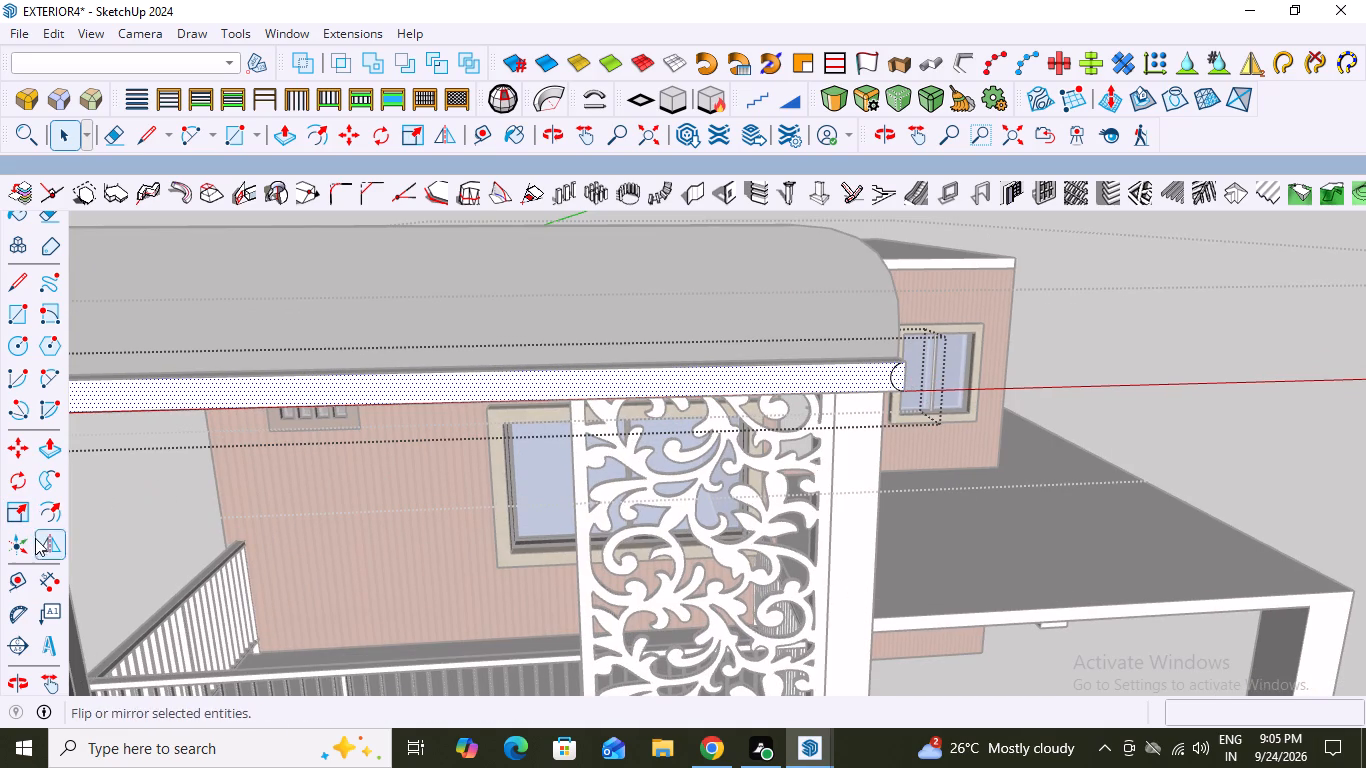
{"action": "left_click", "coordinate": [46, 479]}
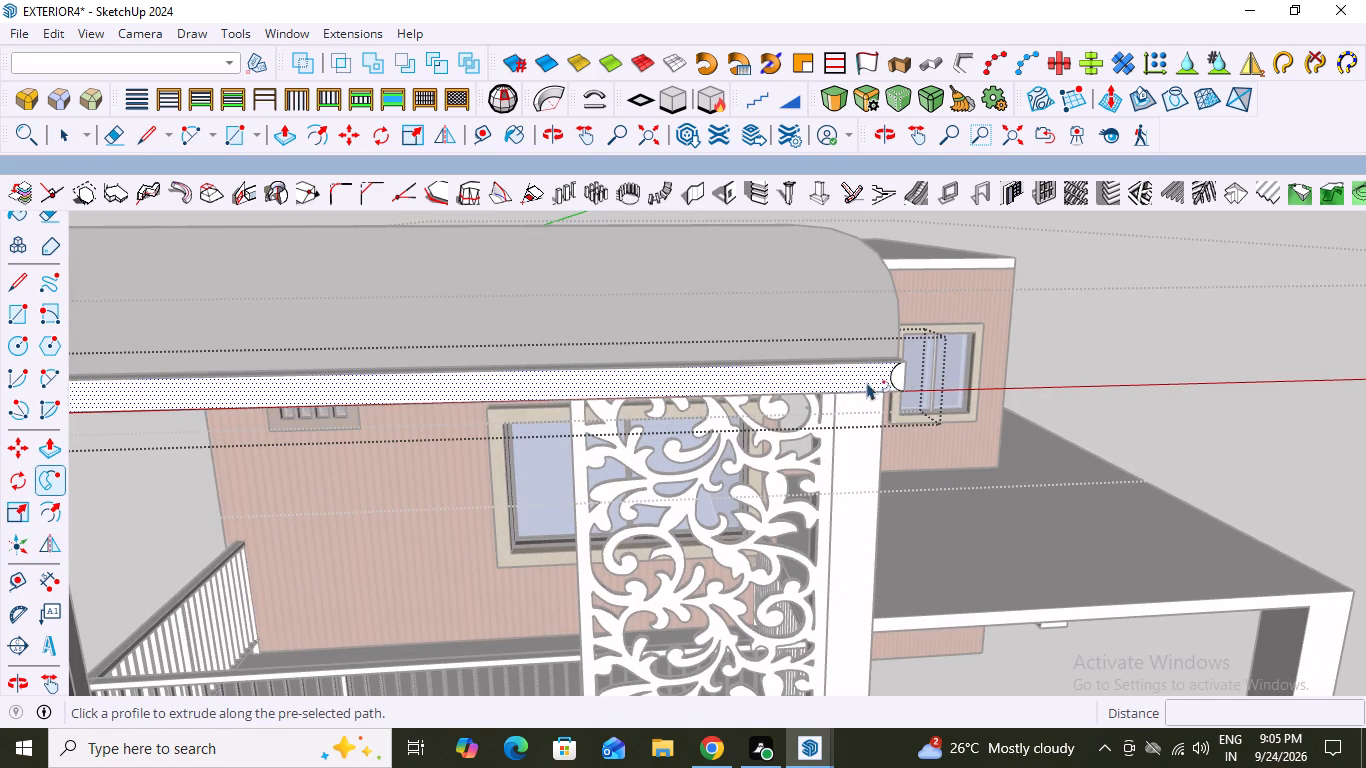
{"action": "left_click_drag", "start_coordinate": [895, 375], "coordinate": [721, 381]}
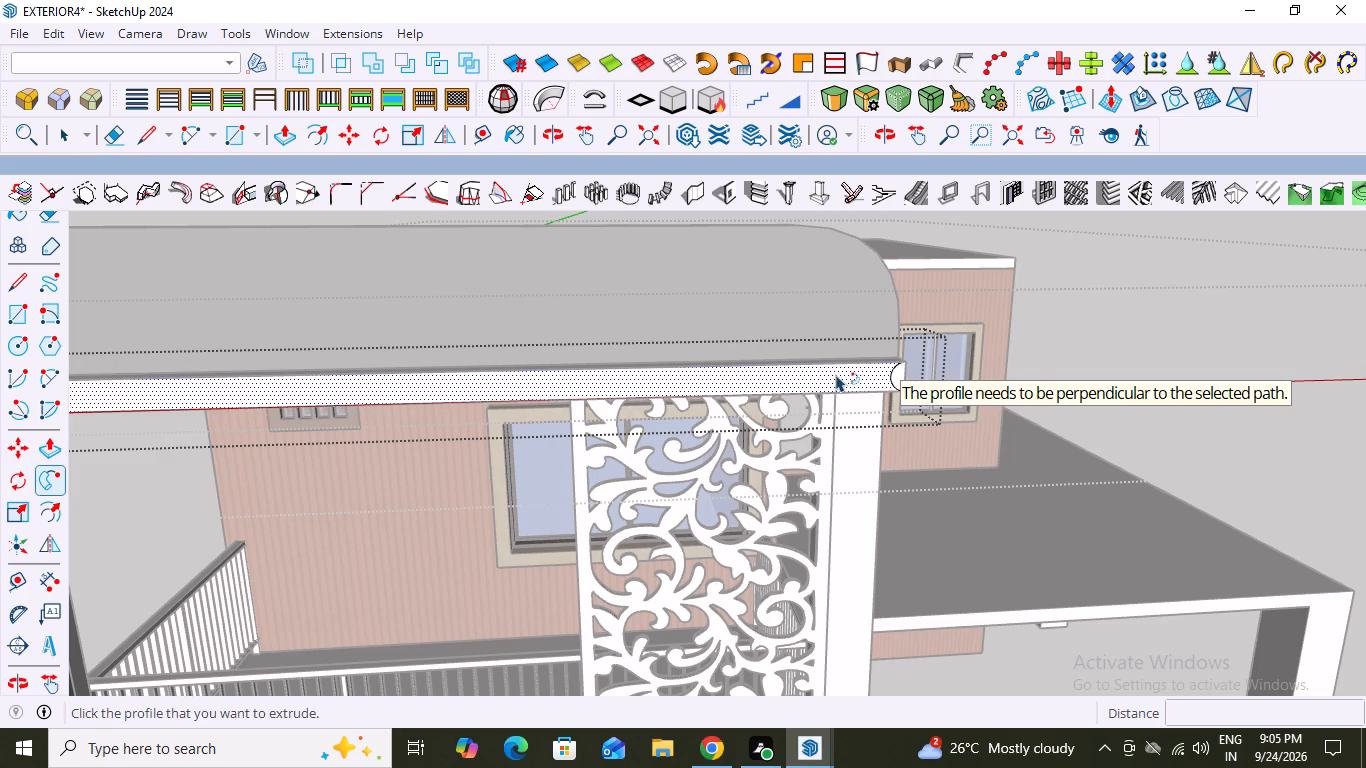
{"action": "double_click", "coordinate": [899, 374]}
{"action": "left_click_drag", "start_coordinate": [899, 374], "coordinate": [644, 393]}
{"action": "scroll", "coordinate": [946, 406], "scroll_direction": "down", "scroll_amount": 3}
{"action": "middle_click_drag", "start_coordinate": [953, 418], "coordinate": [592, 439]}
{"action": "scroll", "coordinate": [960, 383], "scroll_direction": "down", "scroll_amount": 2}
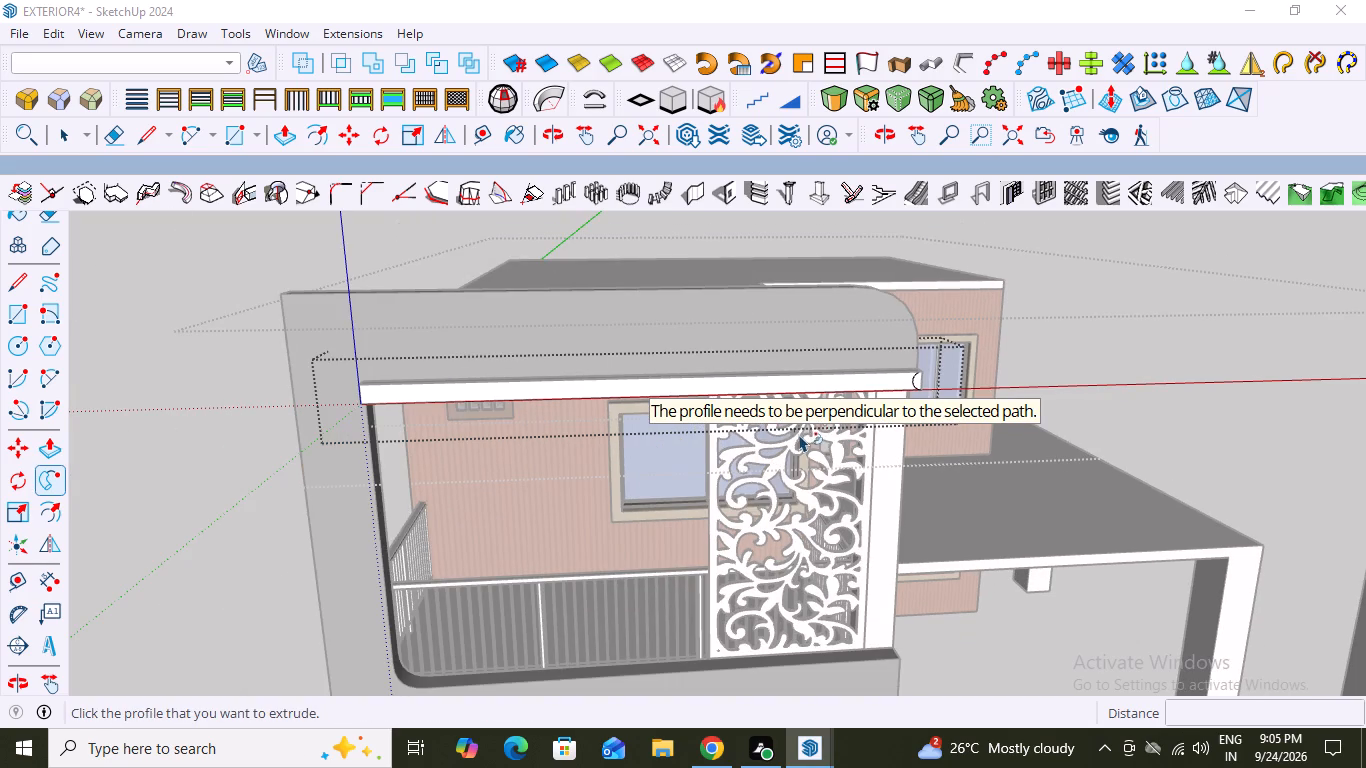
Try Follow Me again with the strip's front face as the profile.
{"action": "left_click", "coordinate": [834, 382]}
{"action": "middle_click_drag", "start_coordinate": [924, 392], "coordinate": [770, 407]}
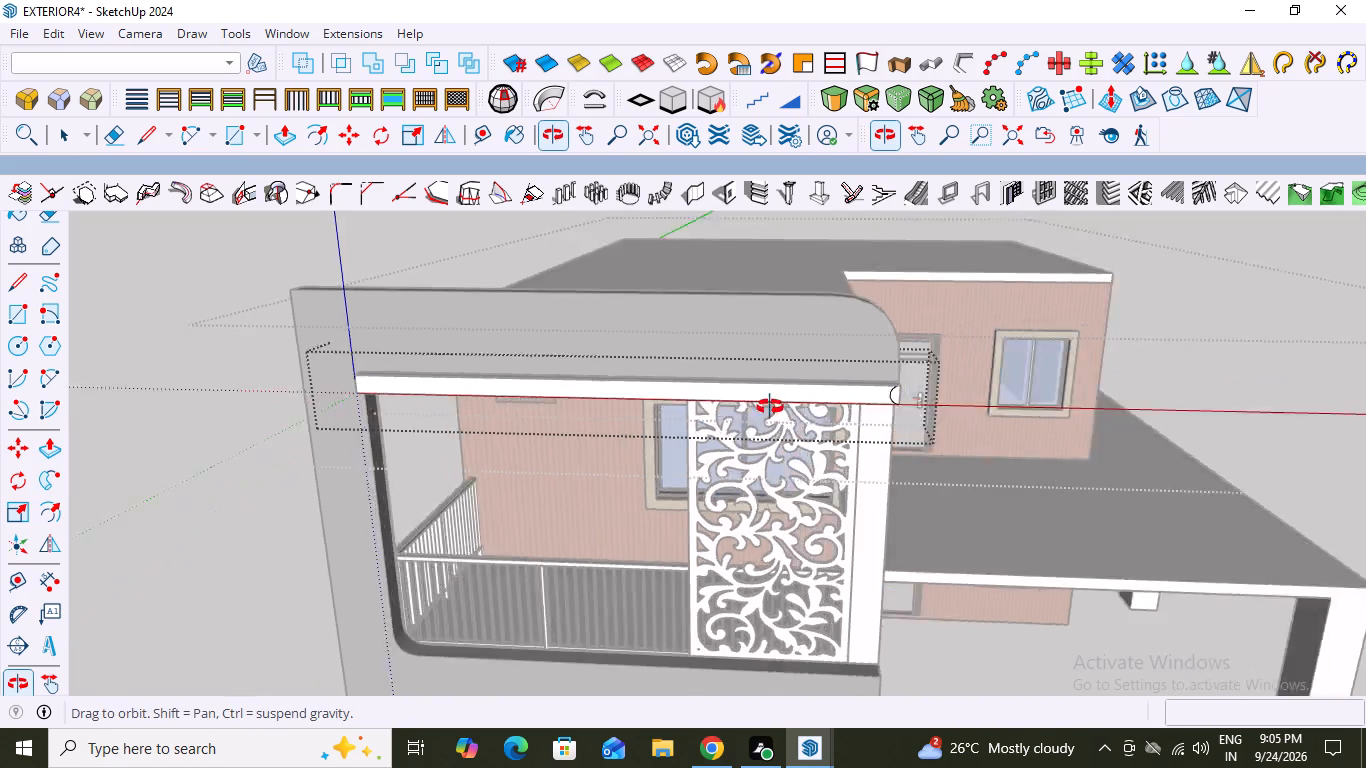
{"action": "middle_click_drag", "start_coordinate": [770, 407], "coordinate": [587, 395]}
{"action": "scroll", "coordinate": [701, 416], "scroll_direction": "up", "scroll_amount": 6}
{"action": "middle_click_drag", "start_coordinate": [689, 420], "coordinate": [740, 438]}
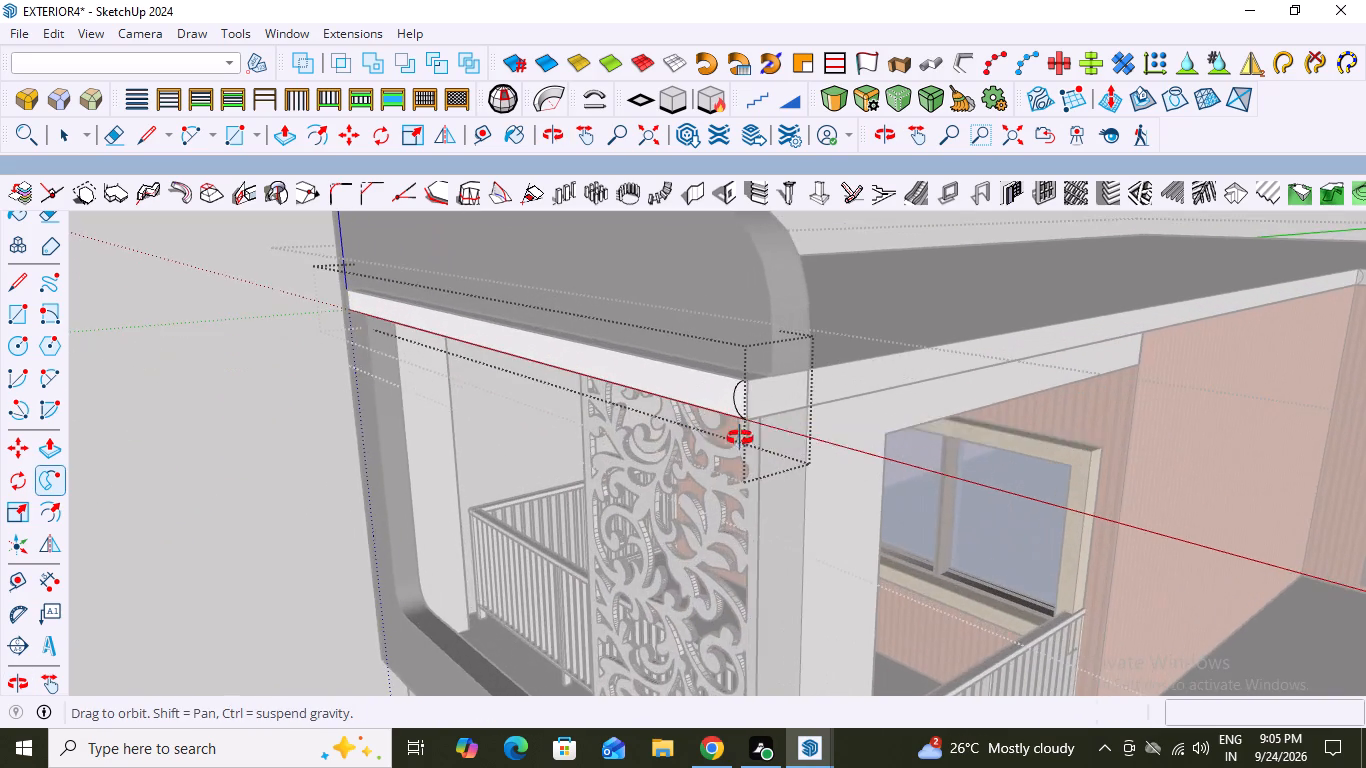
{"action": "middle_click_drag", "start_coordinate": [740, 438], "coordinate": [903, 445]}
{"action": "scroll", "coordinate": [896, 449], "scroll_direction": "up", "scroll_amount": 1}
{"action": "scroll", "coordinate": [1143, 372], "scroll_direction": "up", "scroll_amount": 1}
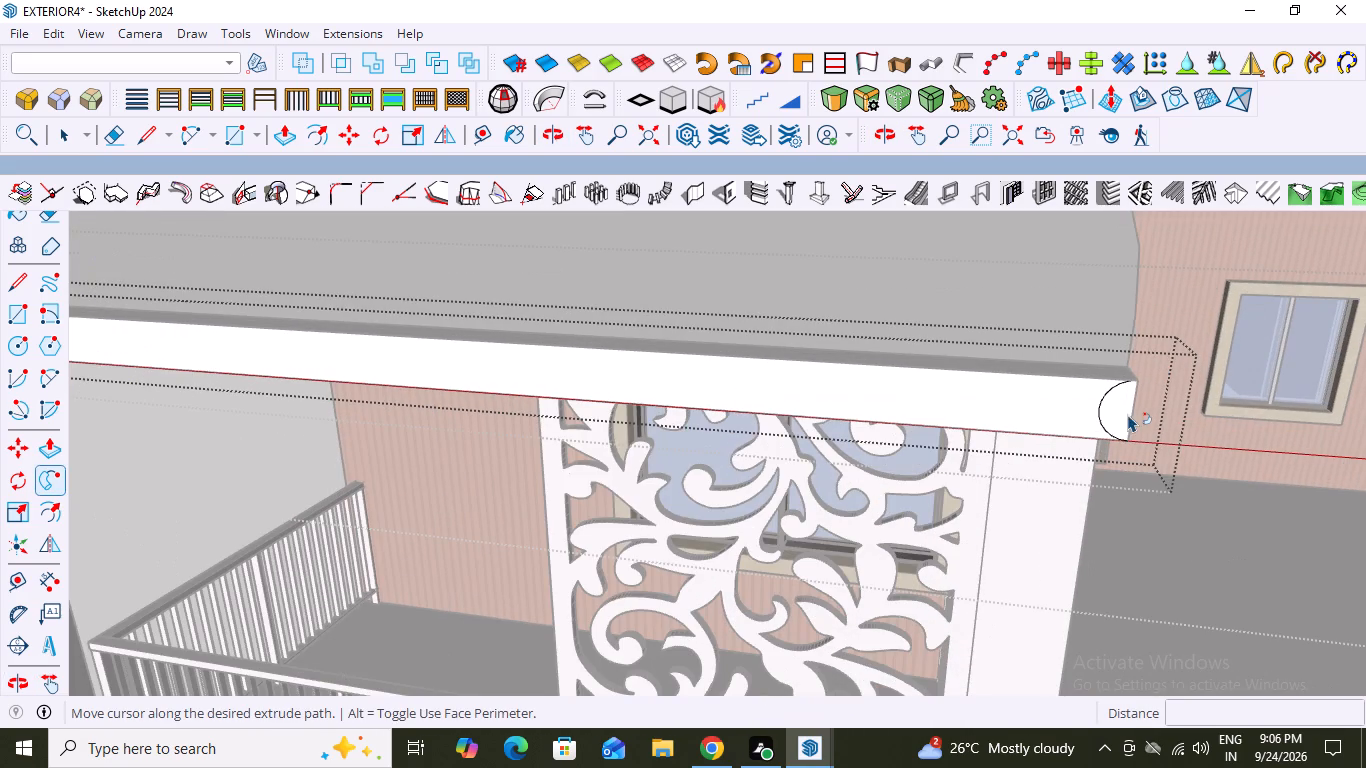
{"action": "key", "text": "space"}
Save the model.
{"action": "key", "text": "ctrl+s"}
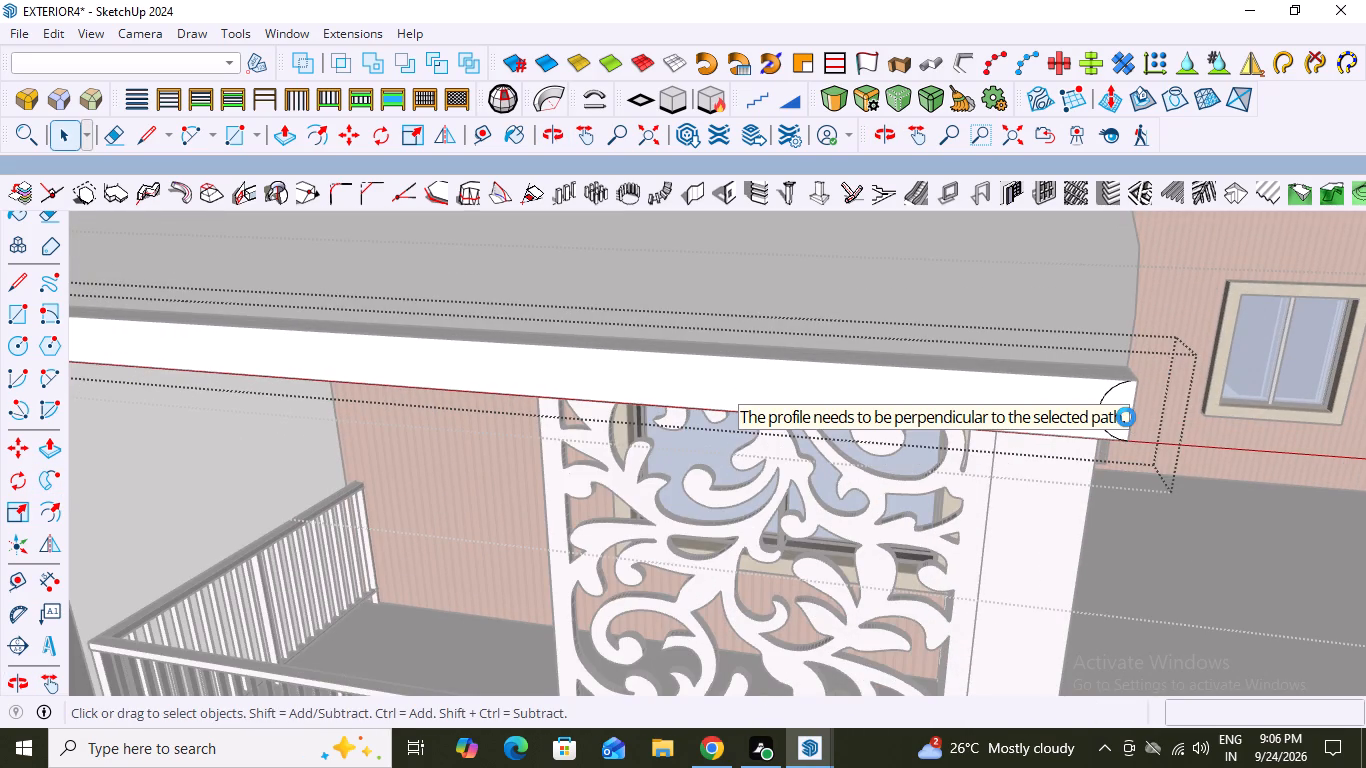
Undo the inward half-circle arc on the strip's front face.
{"action": "key", "text": "ctrl+z"}
{"action": "key", "text": "ctrl+z"}
{"action": "key", "text": "ctrl+z"}
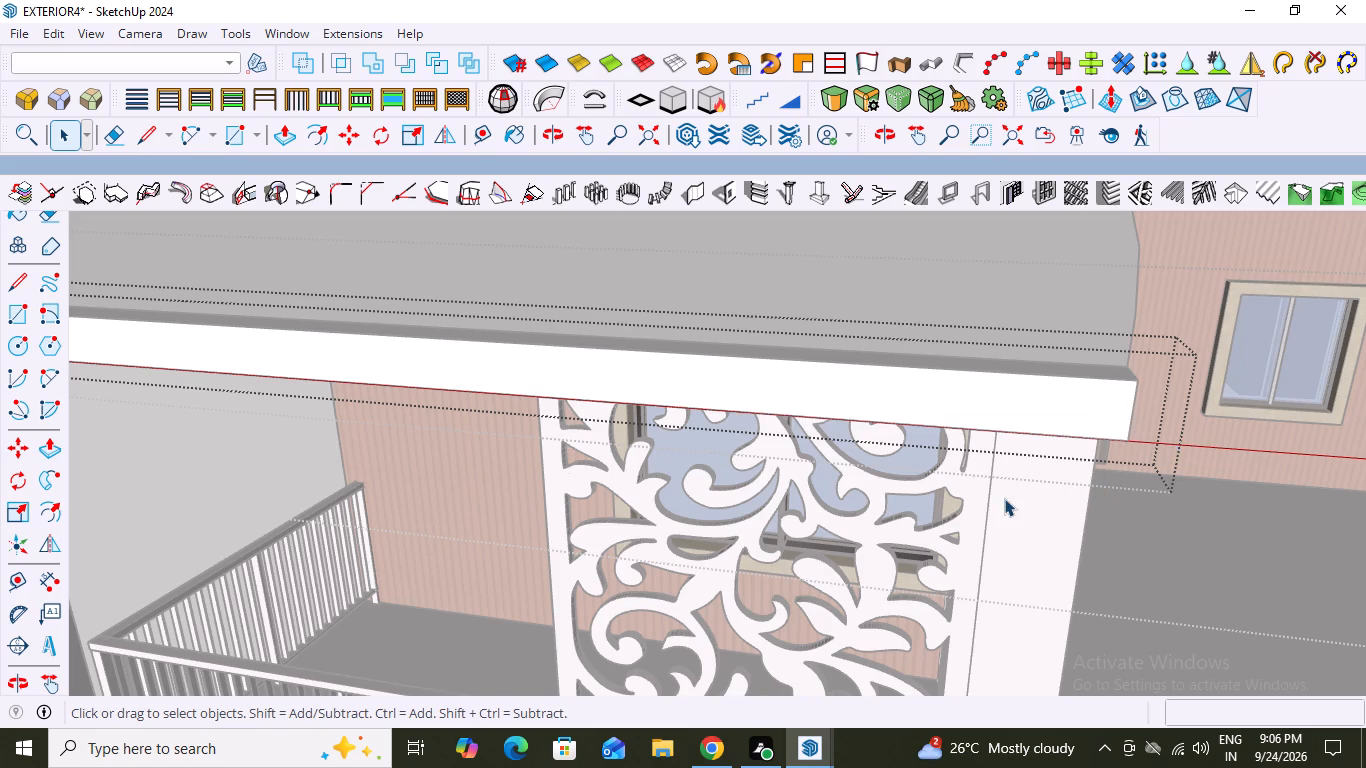
Draw an outward arc from the upper to the lower corner of the strip's 6" end edge, with a bulge of about 1 5/8".
{"action": "scroll", "coordinate": [1005, 498], "scroll_direction": "down", "scroll_amount": 3}
{"action": "middle_click_drag", "start_coordinate": [1016, 517], "coordinate": [1065, 496]}
{"action": "left_click", "coordinate": [1036, 380]}
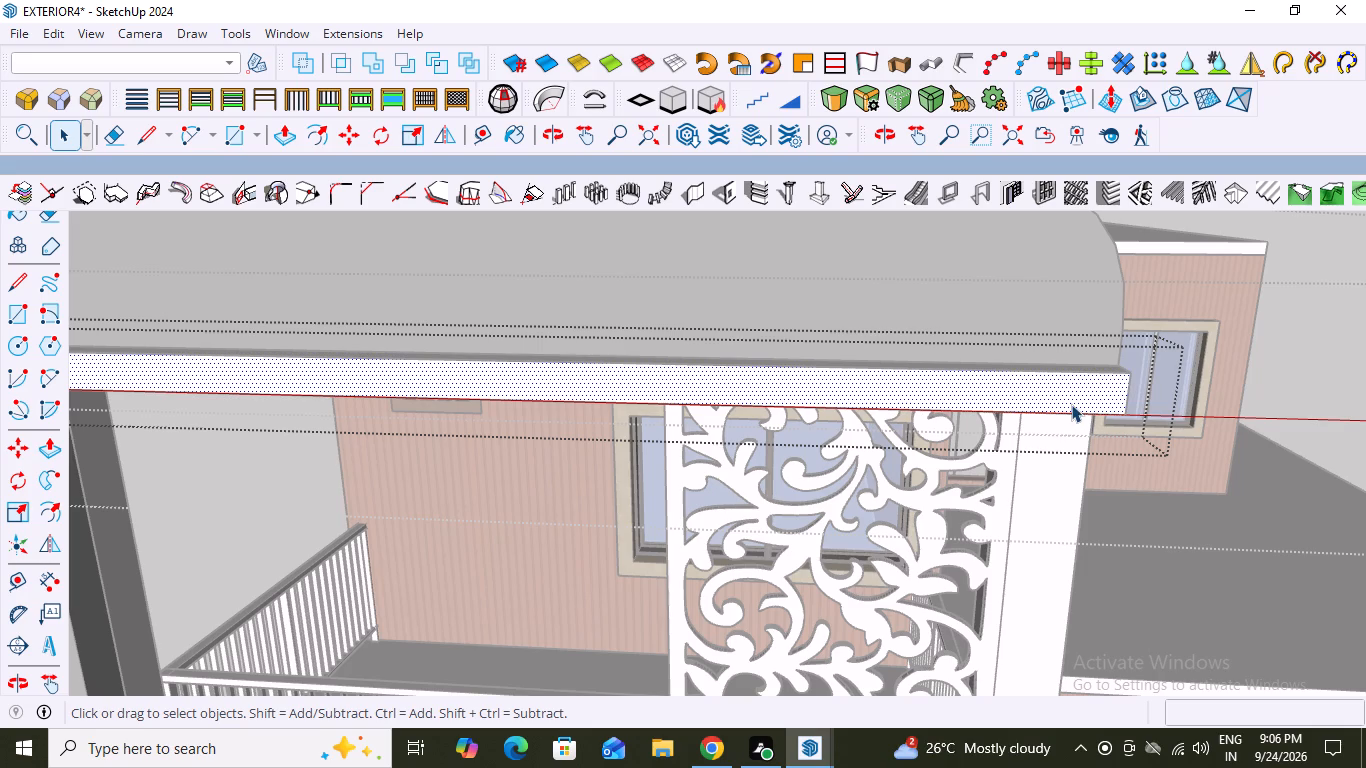
{"action": "key", "text": "a"}
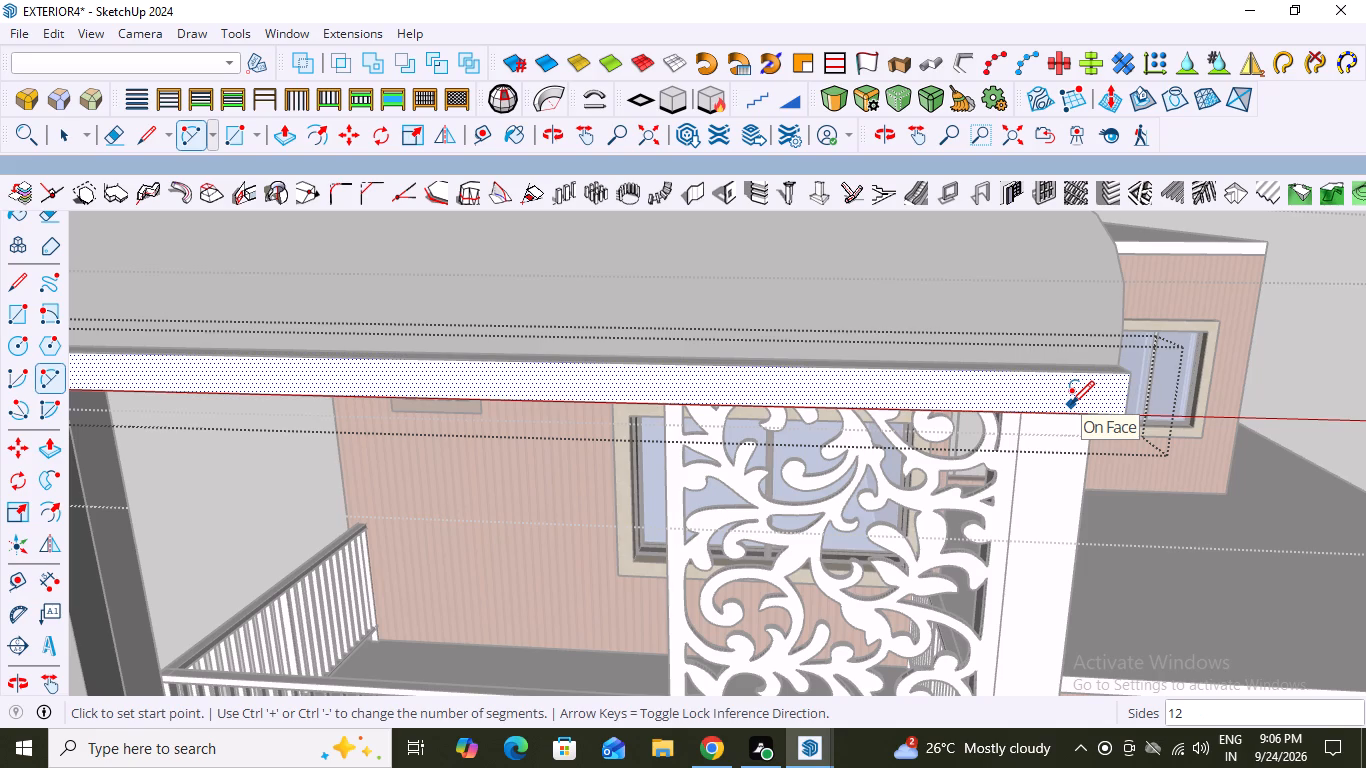
{"action": "left_click", "coordinate": [1126, 376]}
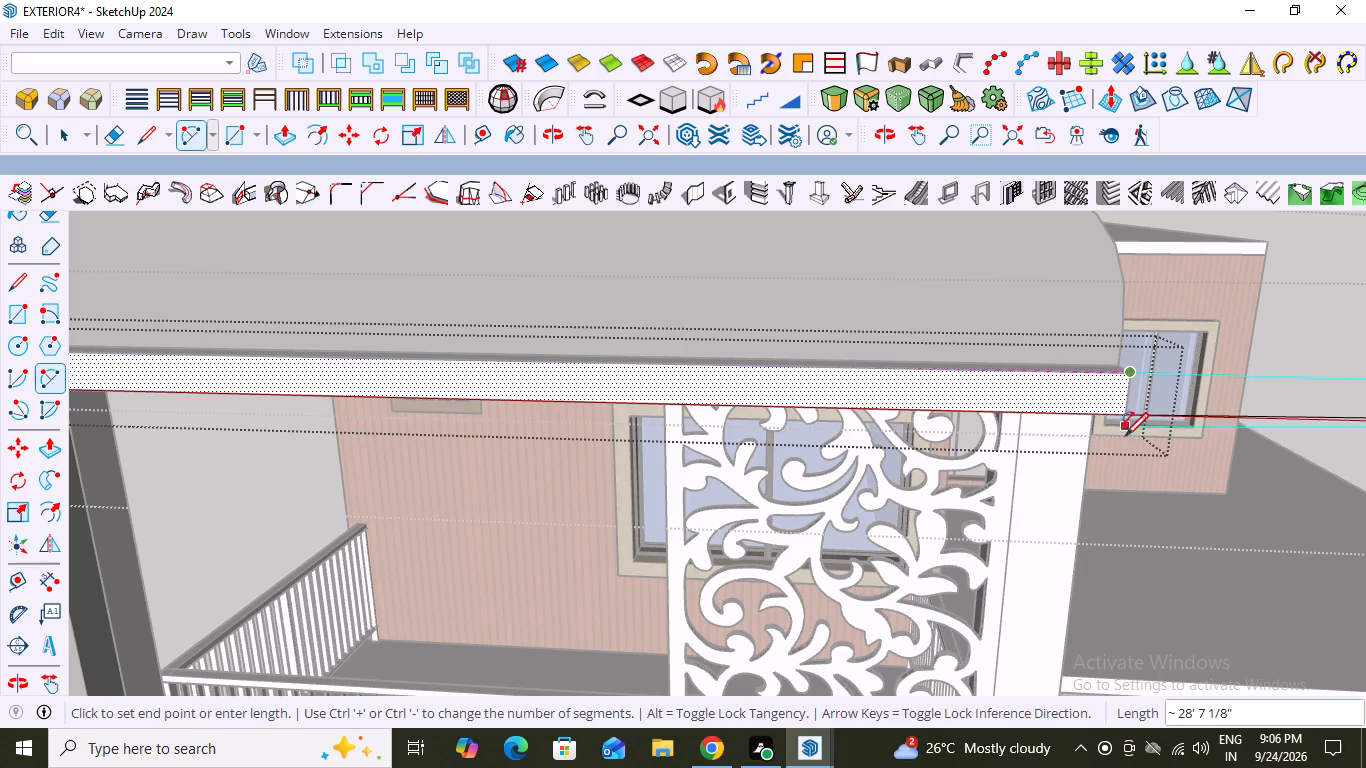
{"action": "key", "text": "Left"}
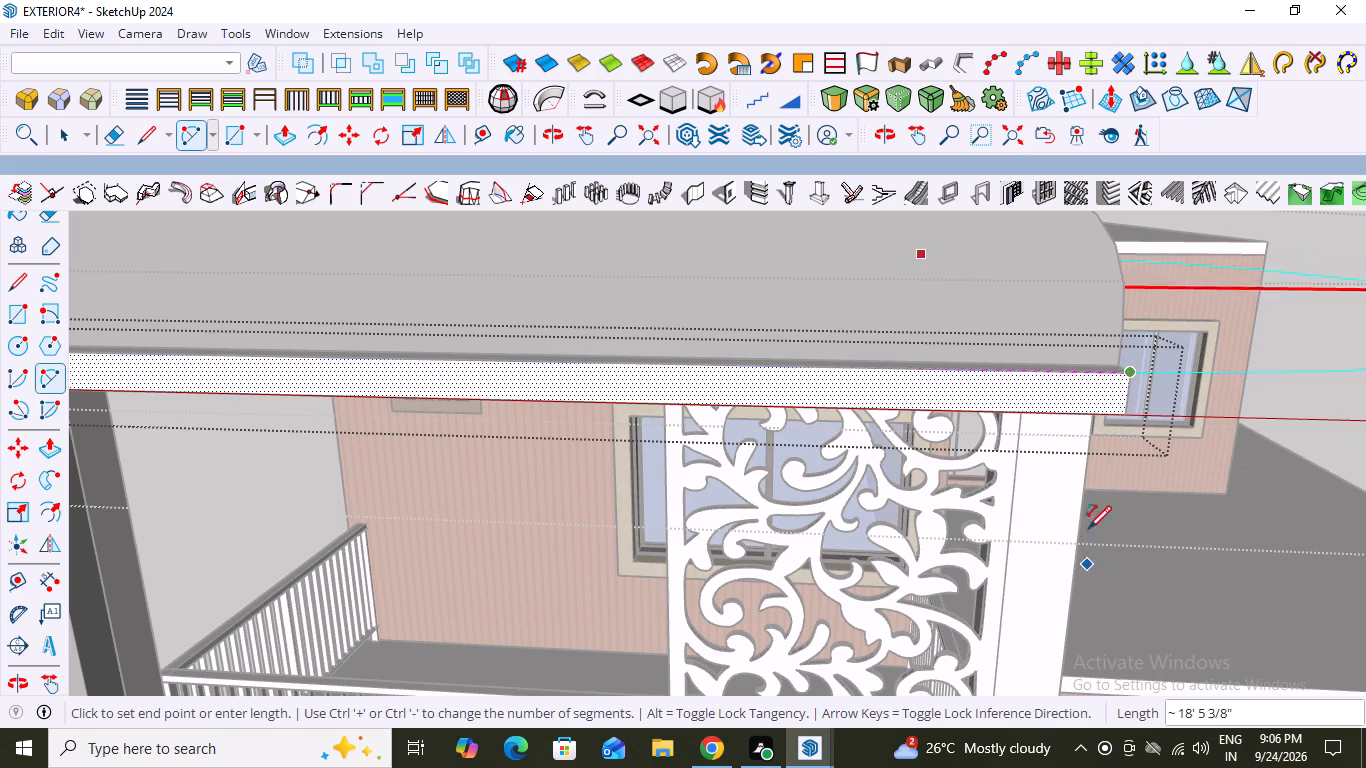
{"action": "left_click", "coordinate": [1123, 415]}
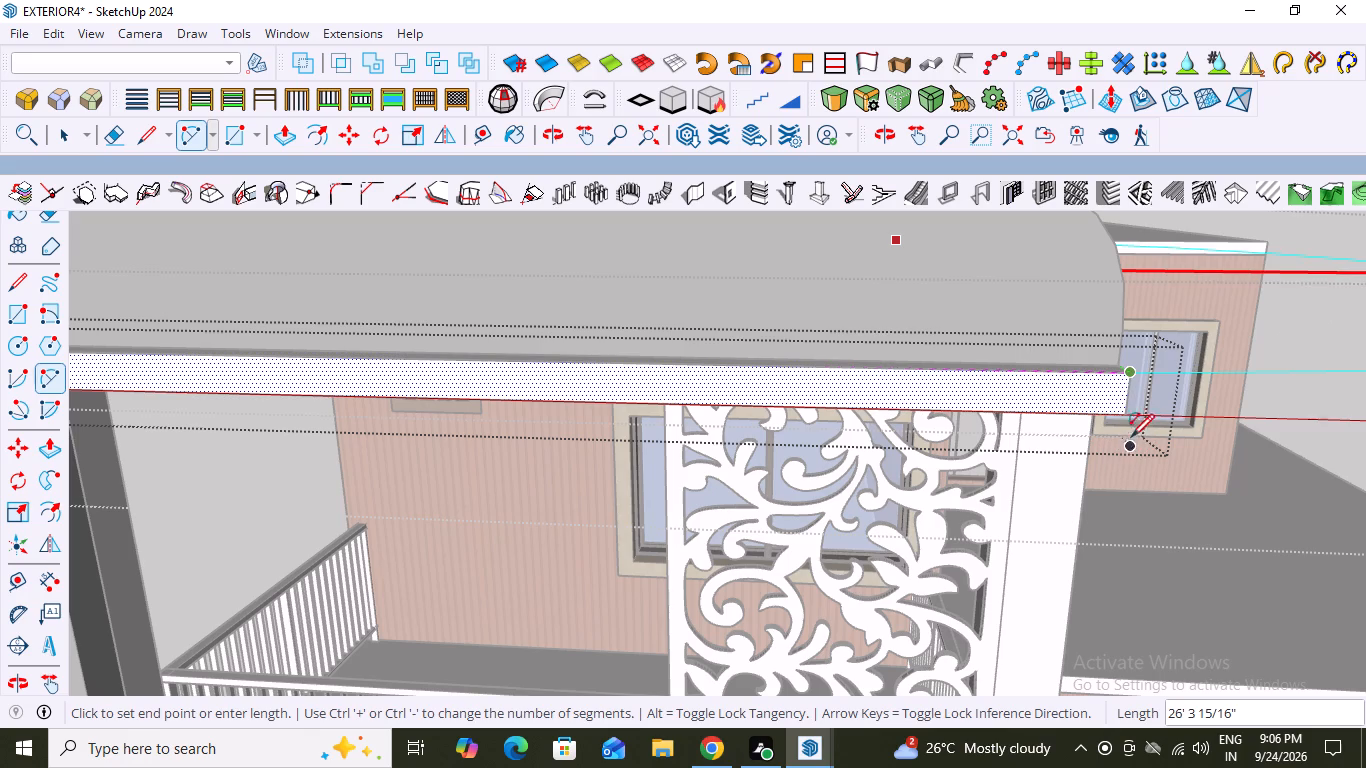
{"action": "scroll", "coordinate": [1125, 414], "scroll_direction": "up", "scroll_amount": 6}
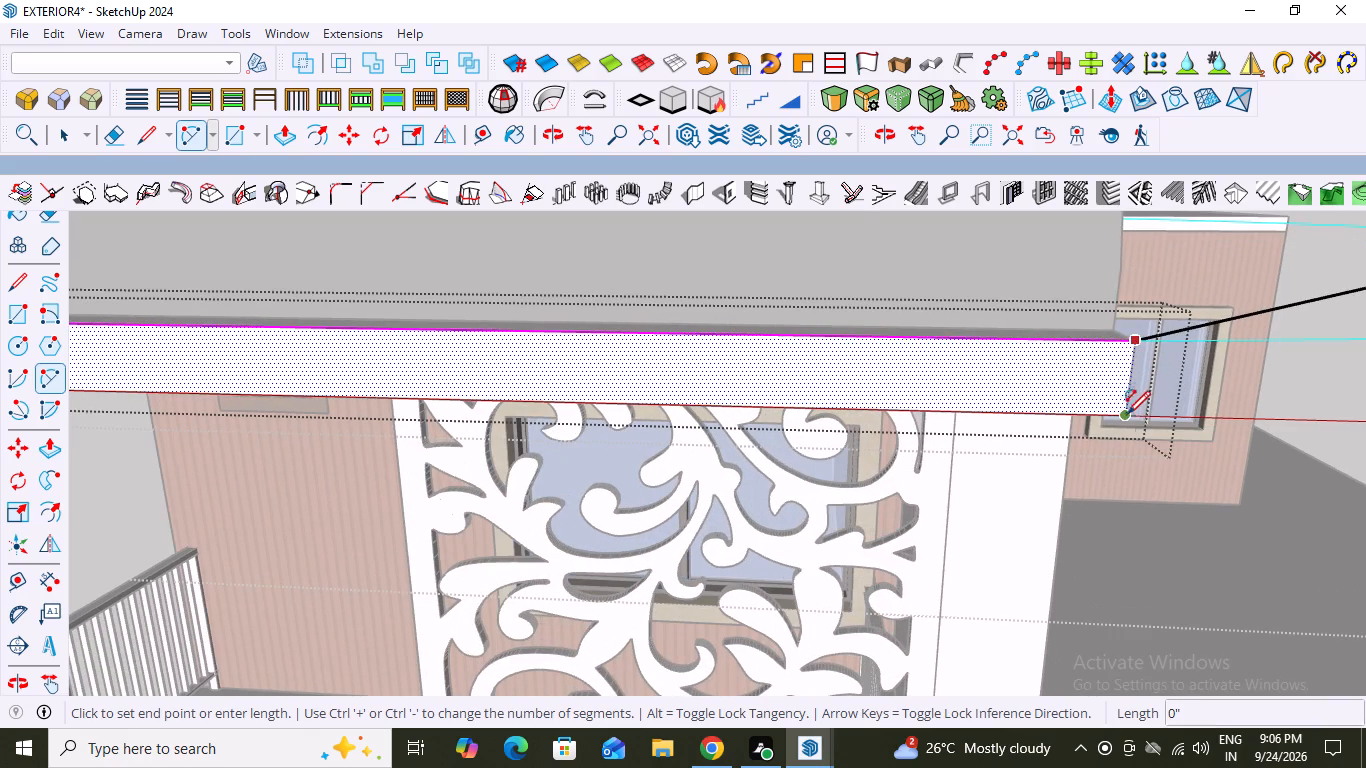
{"action": "left_click", "coordinate": [1123, 418]}
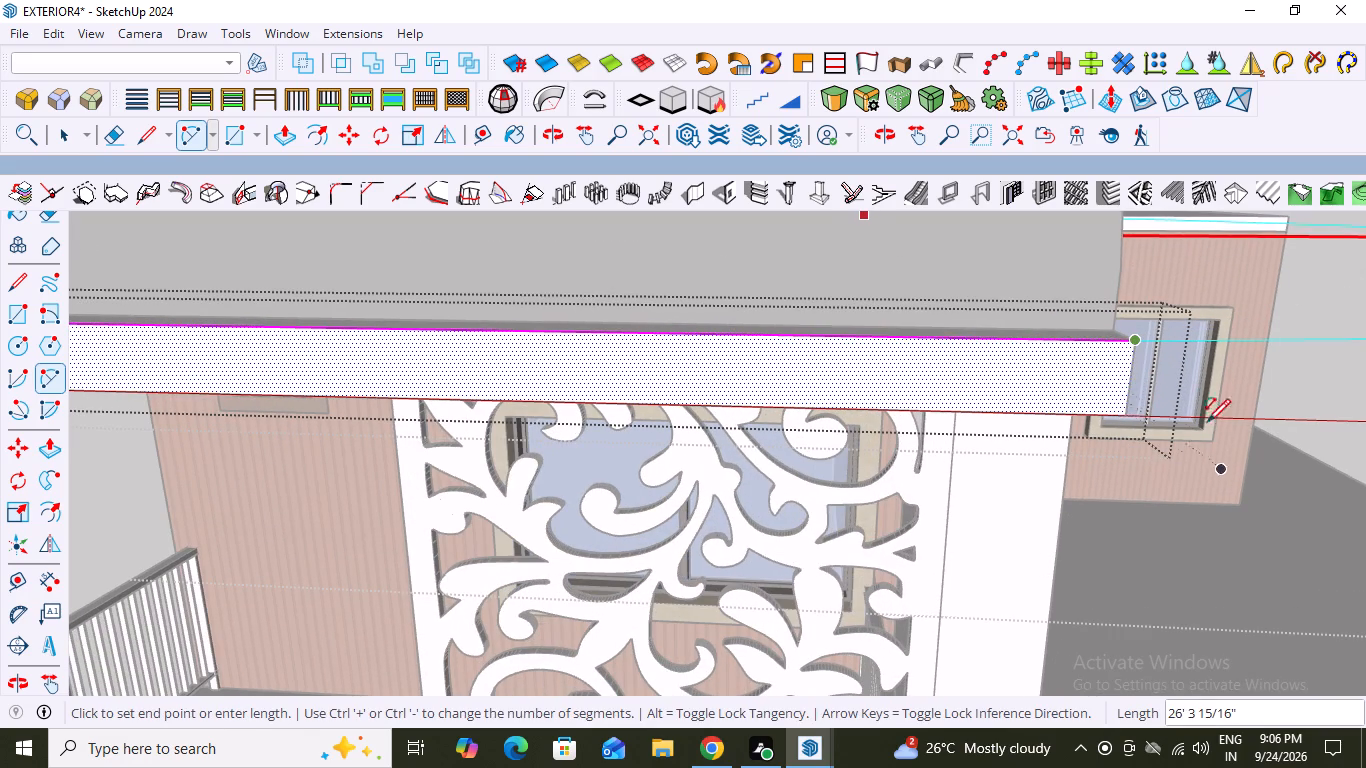
{"action": "scroll", "coordinate": [1126, 435], "scroll_direction": "down", "scroll_amount": 10}
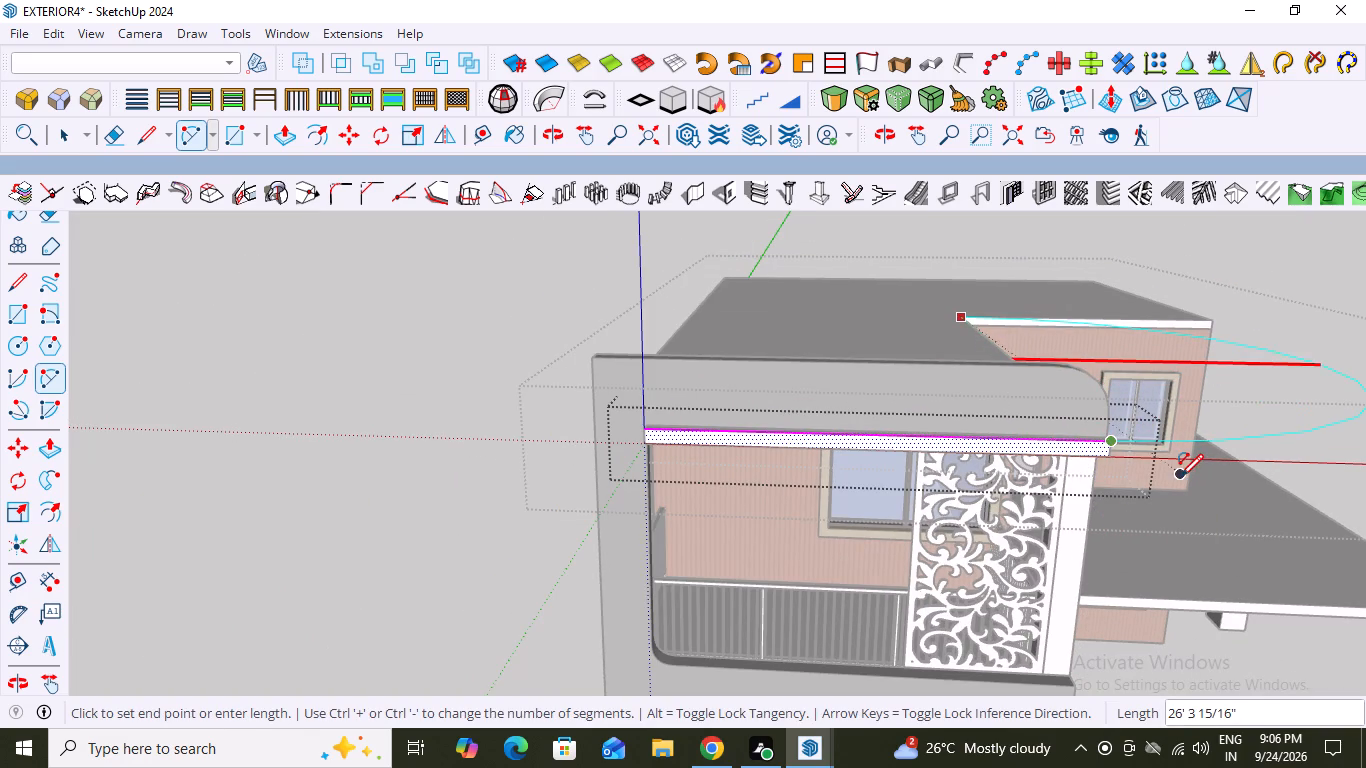
{"action": "key", "text": "Down"}
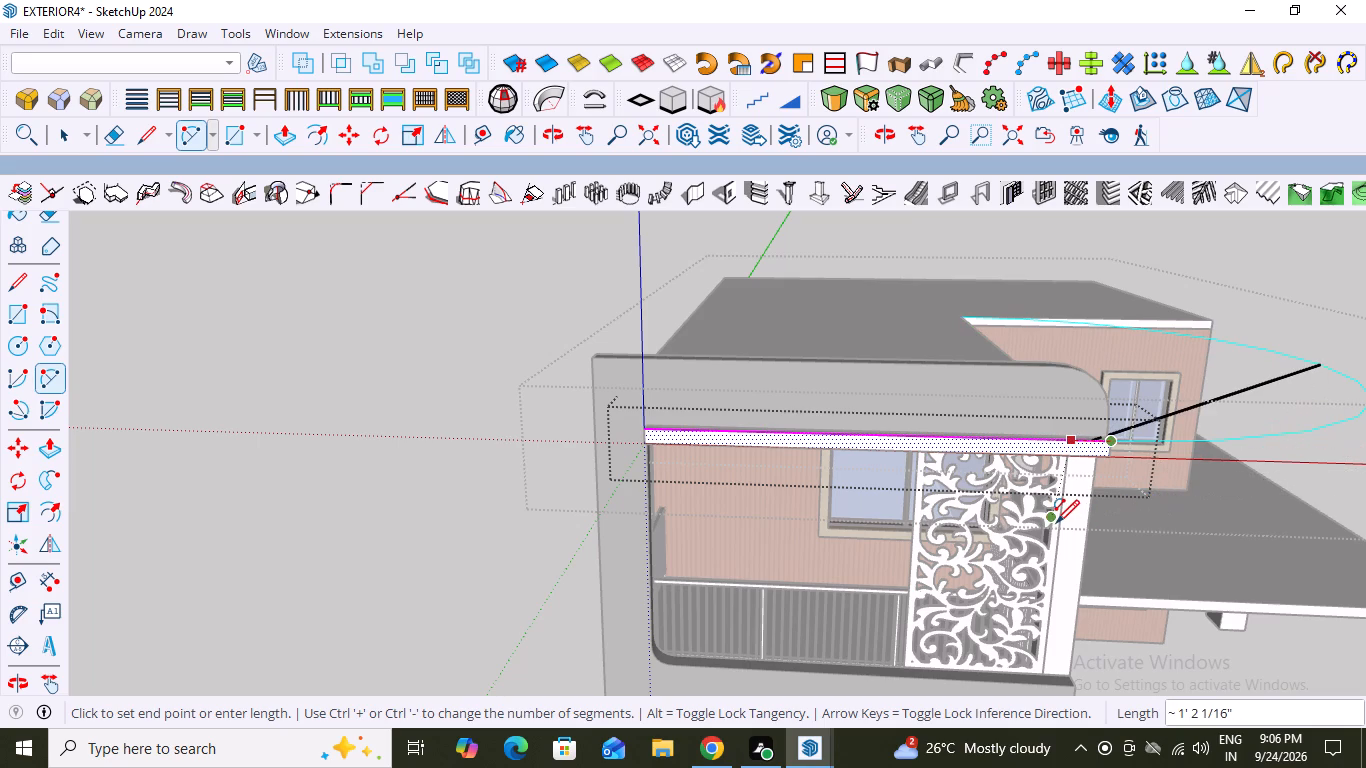
{"action": "key", "text": "Left"}
{"action": "scroll", "coordinate": [1101, 479], "scroll_direction": "up", "scroll_amount": 6}
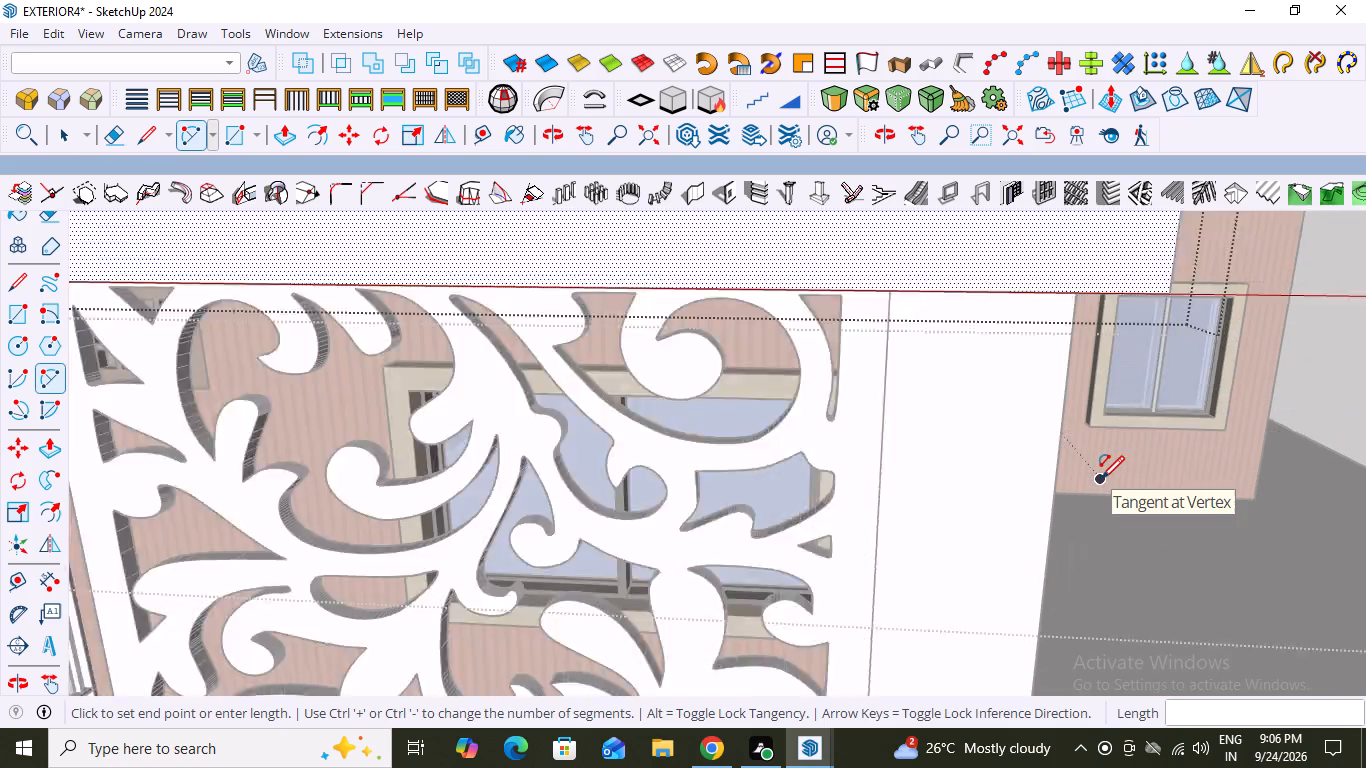
{"action": "scroll", "coordinate": [1101, 479], "scroll_direction": "up", "scroll_amount": 1}
{"action": "scroll", "coordinate": [1101, 479], "scroll_direction": "down", "scroll_amount": 6}
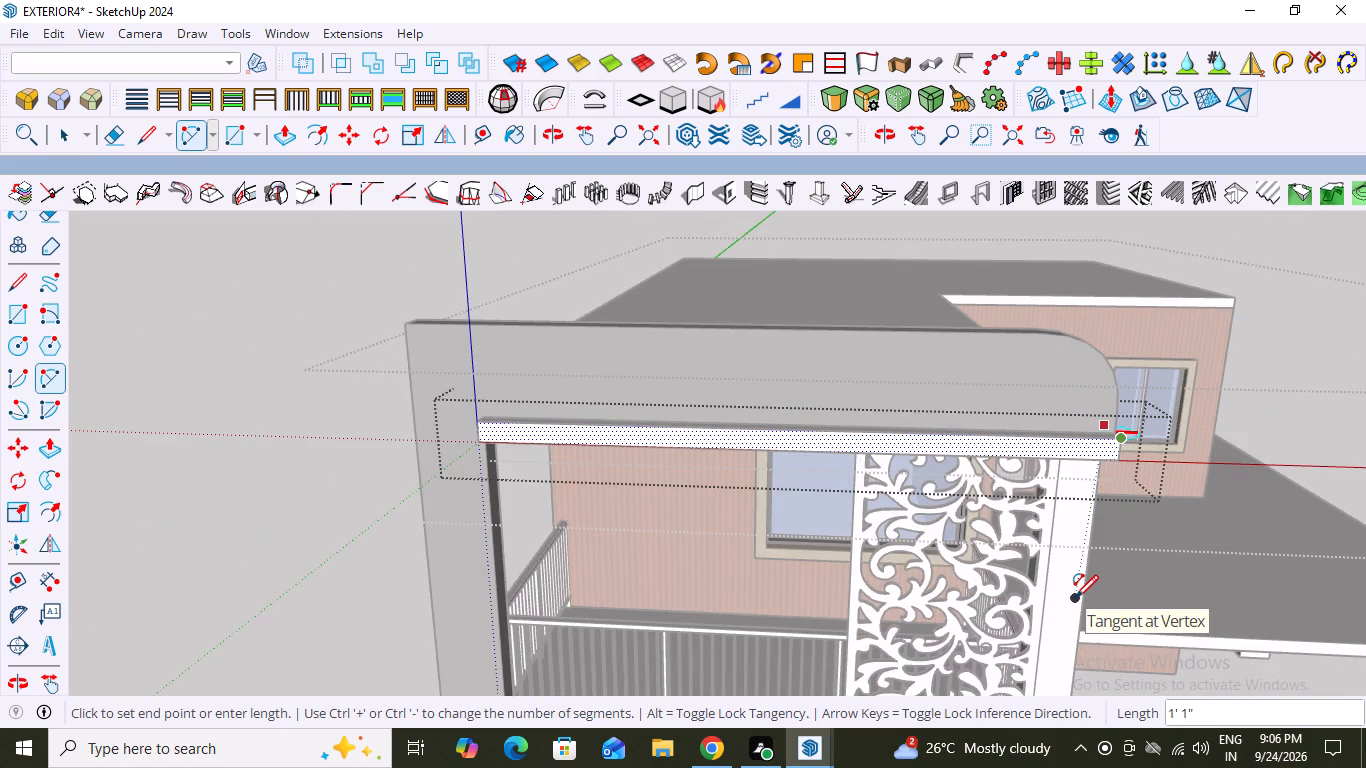
{"action": "key", "text": "Up"}
{"action": "scroll", "coordinate": [1127, 468], "scroll_direction": "up", "scroll_amount": 6}
{"action": "scroll", "coordinate": [1127, 468], "scroll_direction": "down", "scroll_amount": 3}
{"action": "scroll", "coordinate": [1111, 427], "scroll_direction": "up", "scroll_amount": 3}
{"action": "scroll", "coordinate": [1111, 427], "scroll_direction": "down", "scroll_amount": 2}
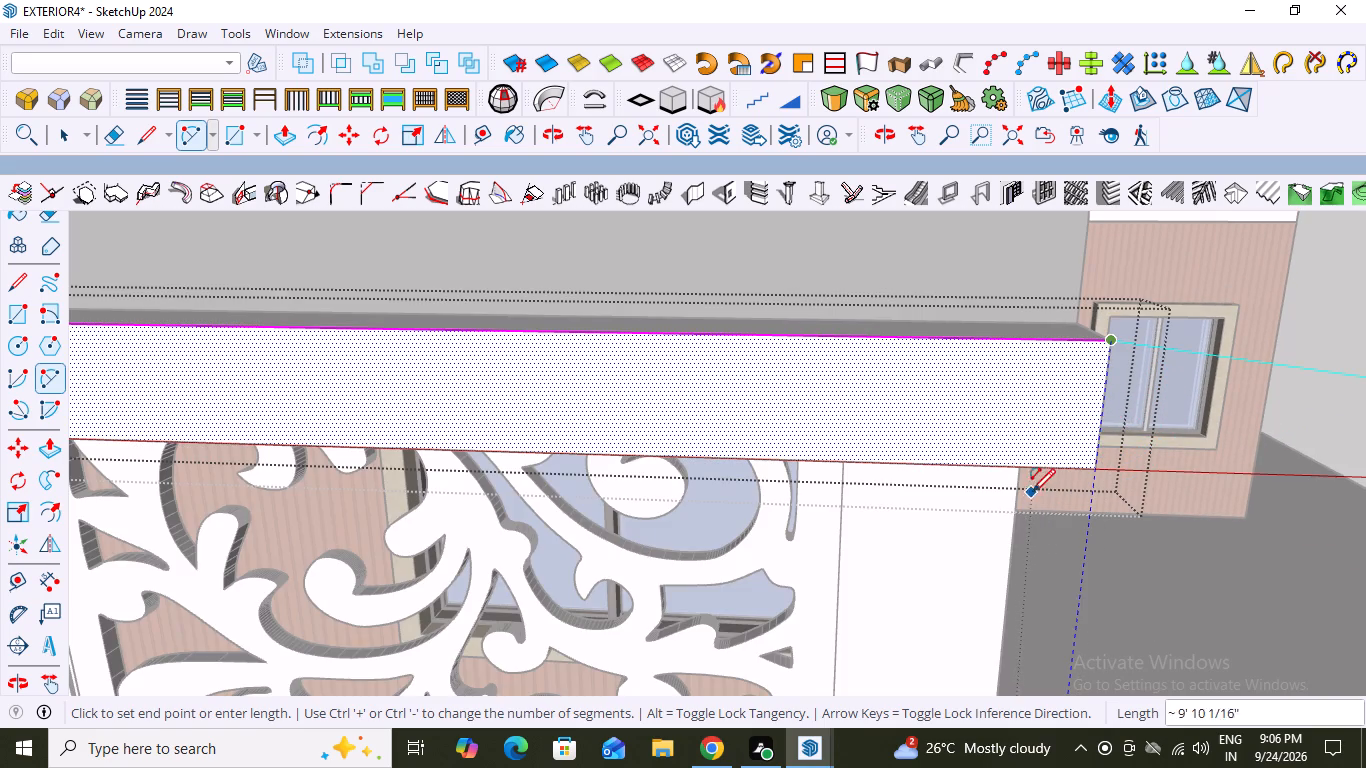
{"action": "scroll", "coordinate": [1091, 472], "scroll_direction": "down", "scroll_amount": 6}
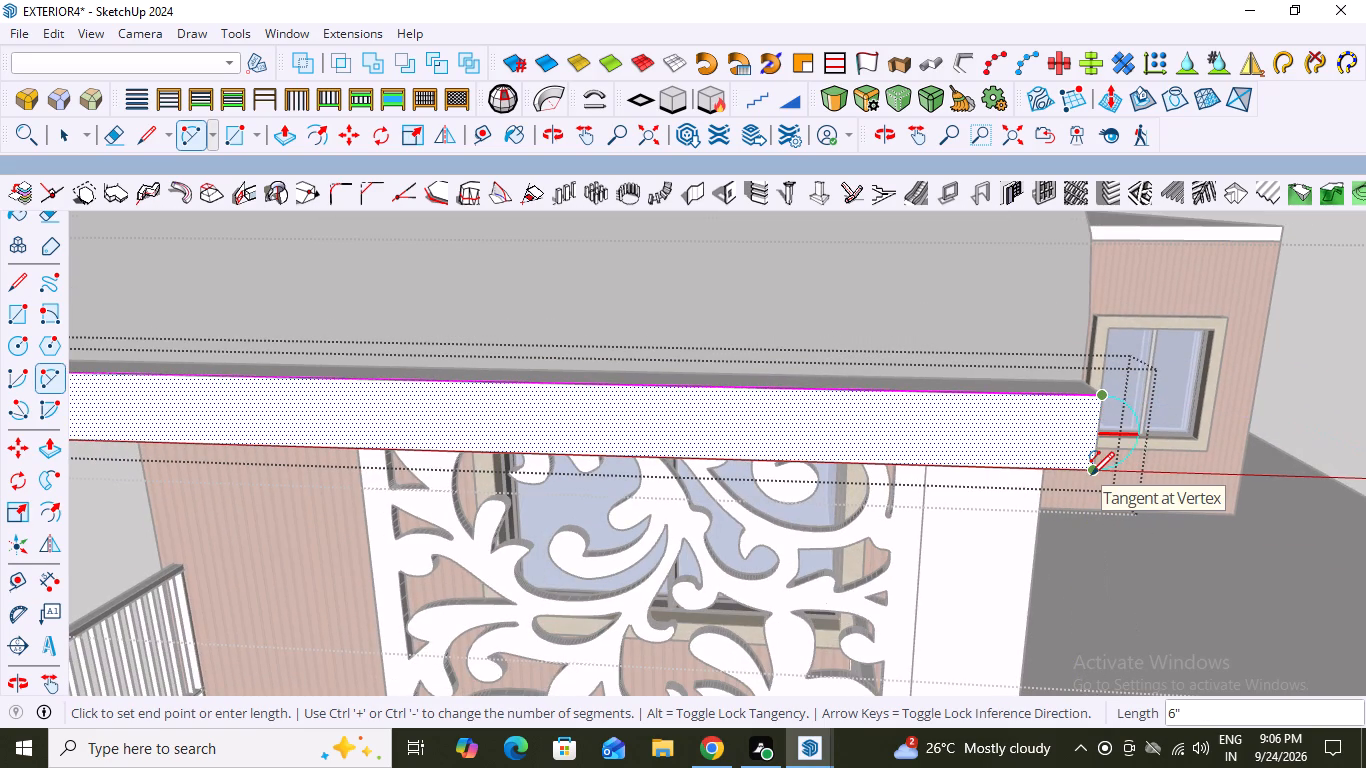
{"action": "key", "text": "Left"}
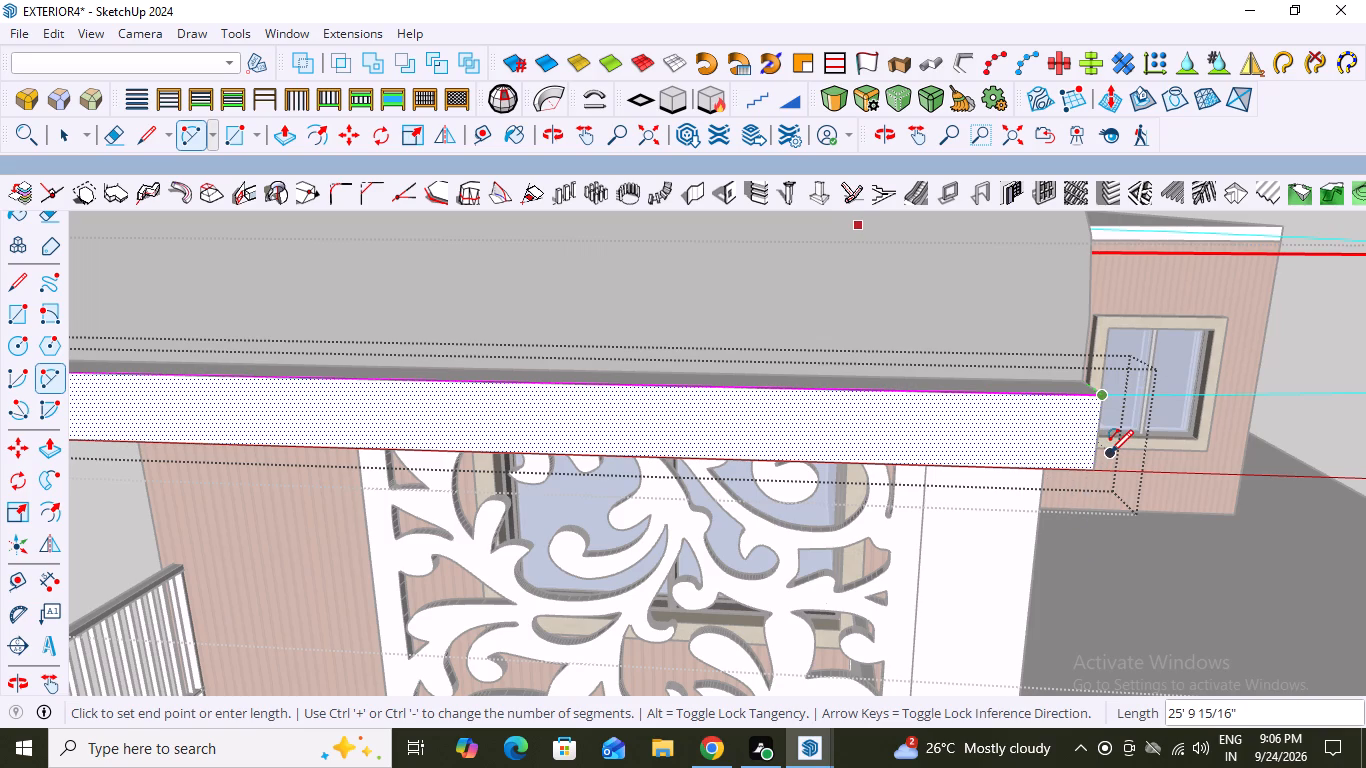
{"action": "key", "text": "Up"}
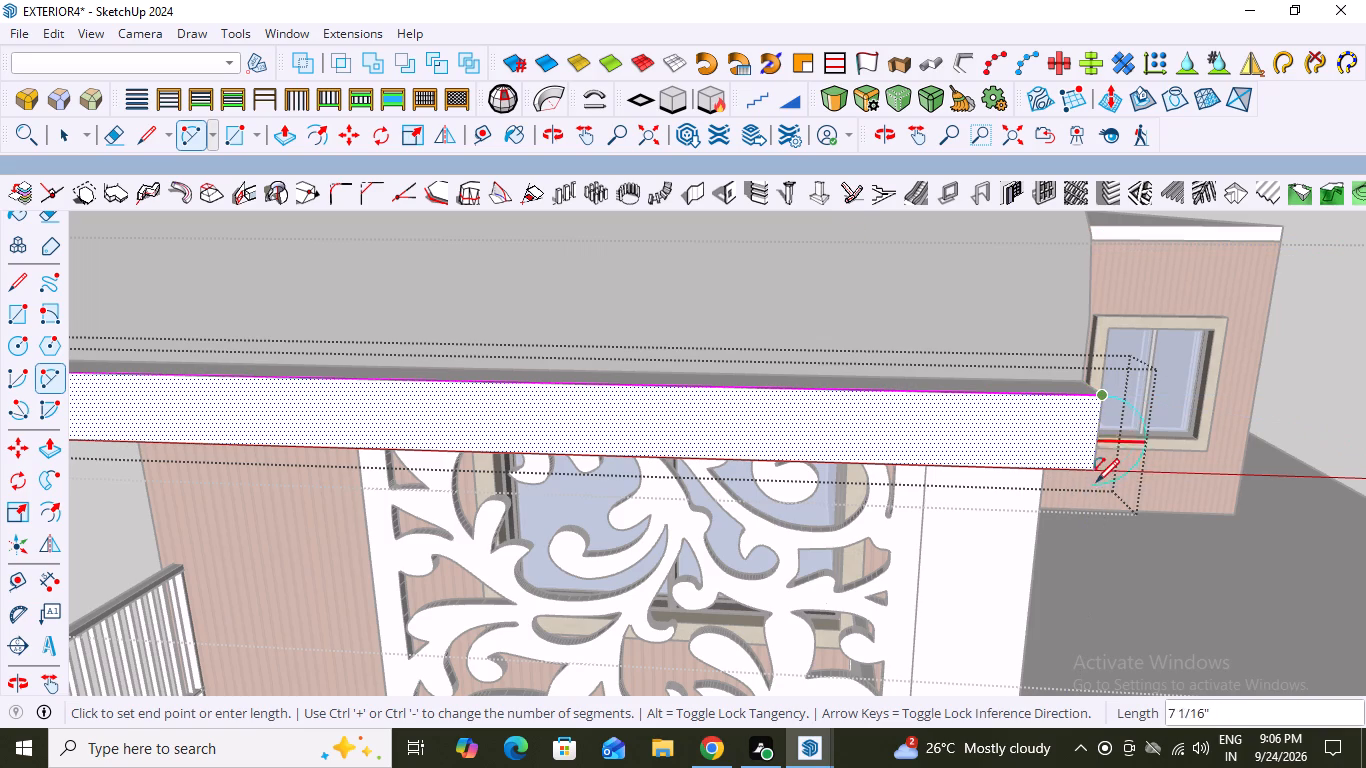
{"action": "scroll", "coordinate": [1094, 475], "scroll_direction": "up", "scroll_amount": 3}
{"action": "scroll", "coordinate": [1094, 475], "scroll_direction": "down", "scroll_amount": 3}
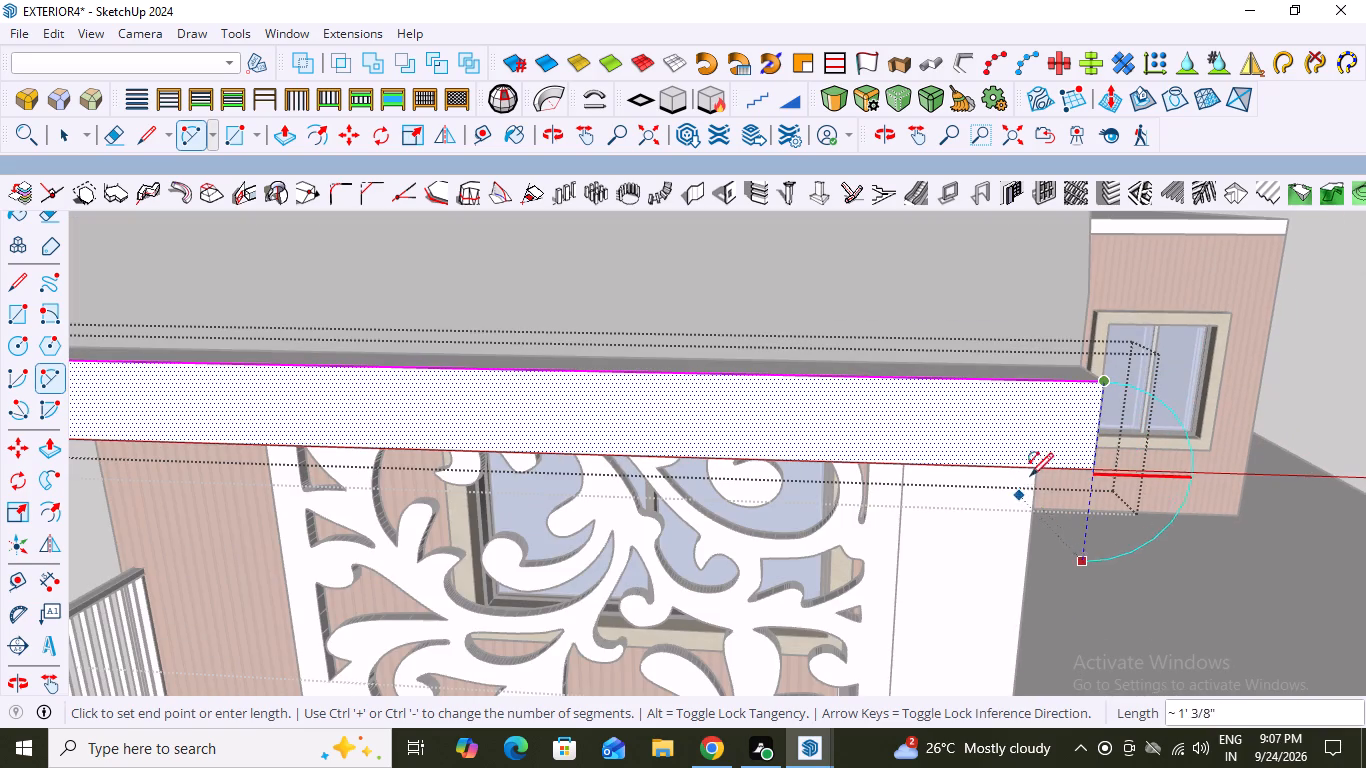
{"action": "left_click", "coordinate": [1094, 471]}
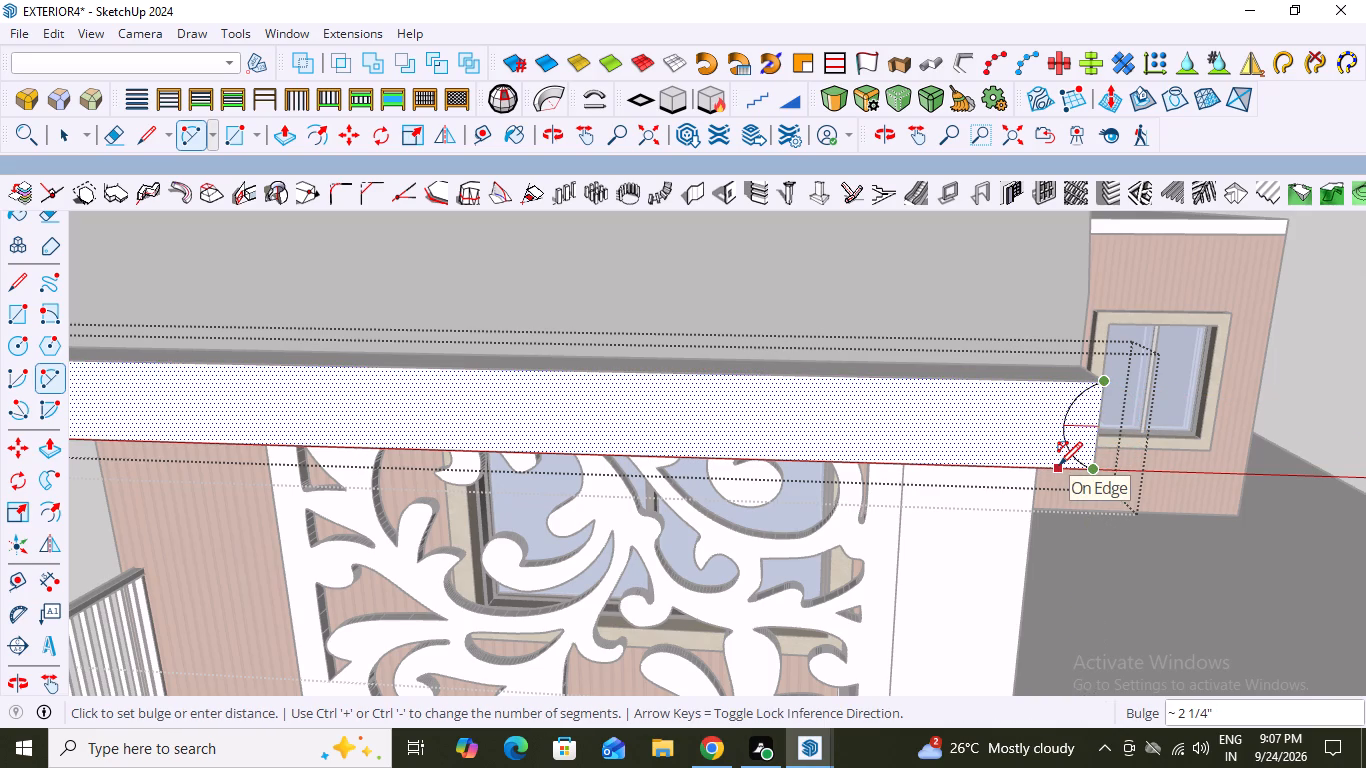
{"action": "left_click", "coordinate": [1125, 422]}
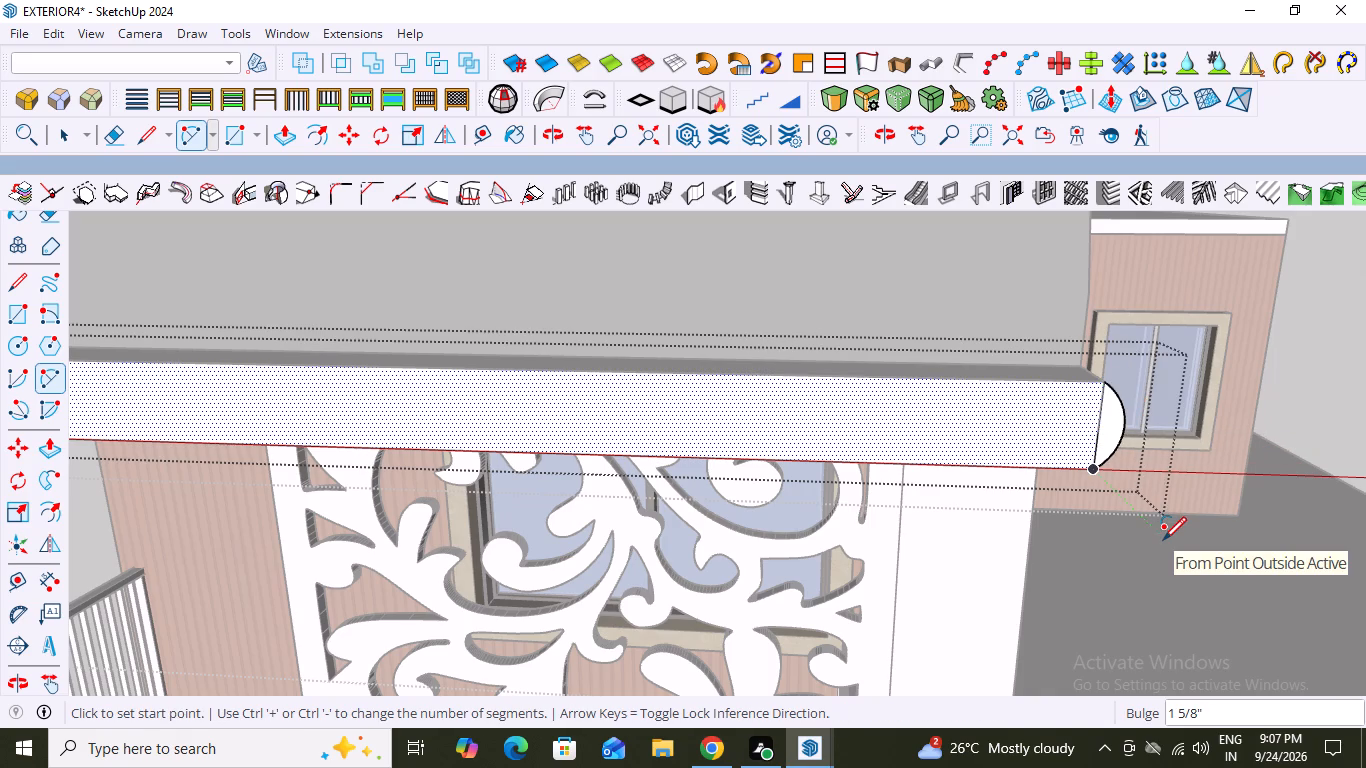
{"action": "key", "text": "space"}
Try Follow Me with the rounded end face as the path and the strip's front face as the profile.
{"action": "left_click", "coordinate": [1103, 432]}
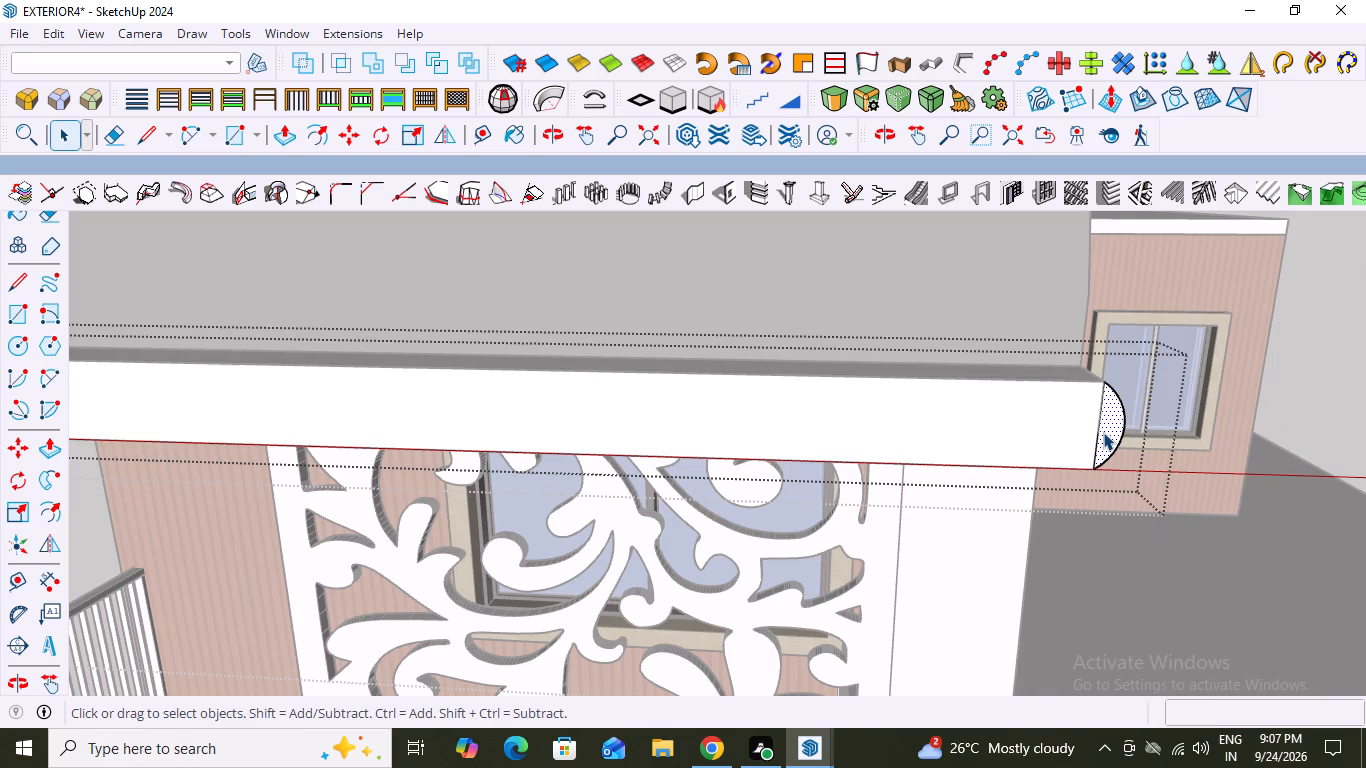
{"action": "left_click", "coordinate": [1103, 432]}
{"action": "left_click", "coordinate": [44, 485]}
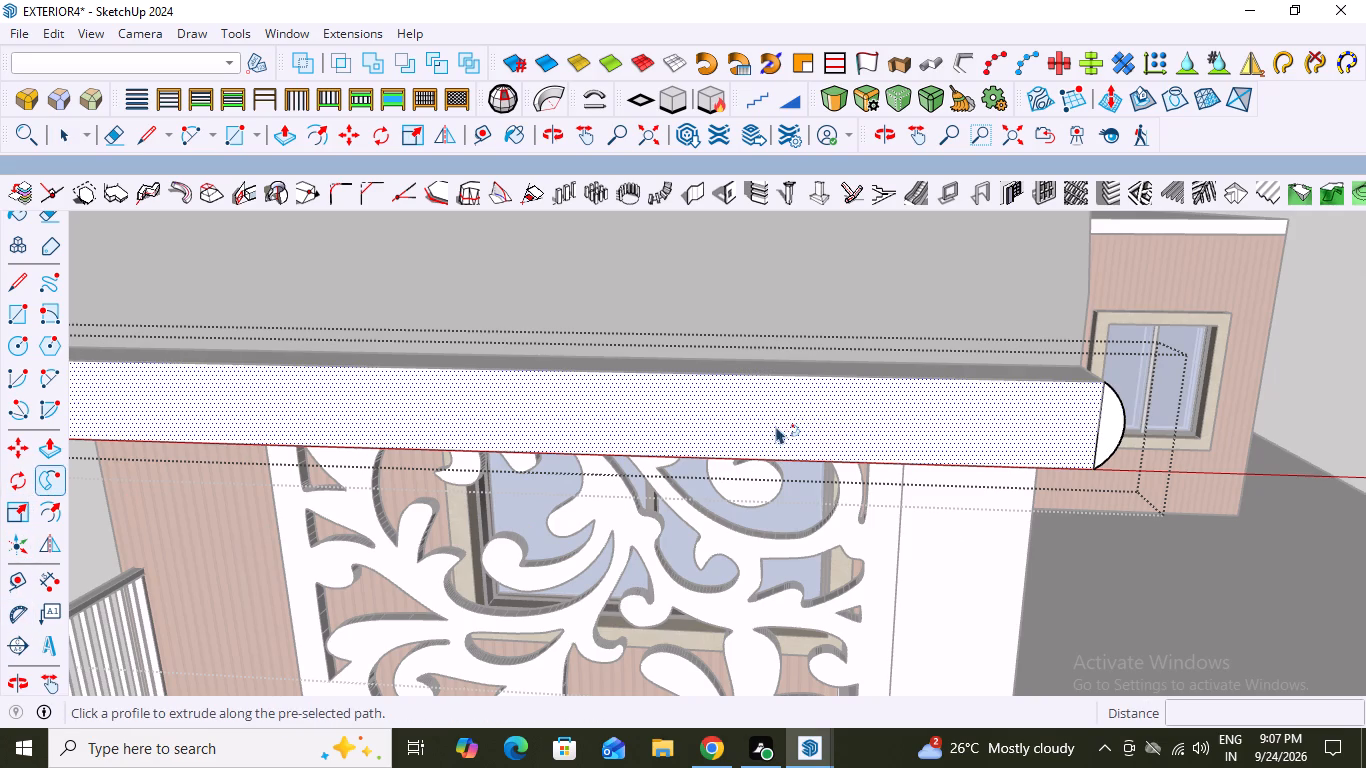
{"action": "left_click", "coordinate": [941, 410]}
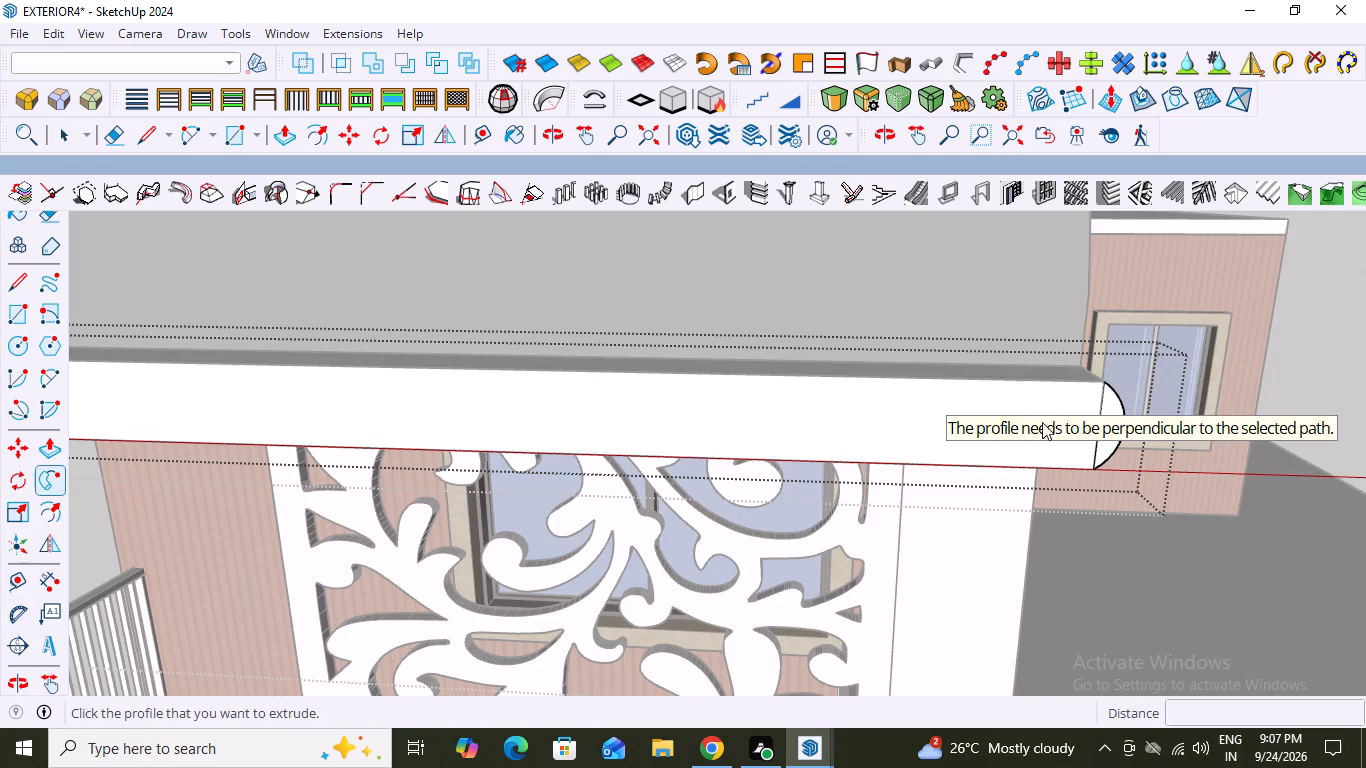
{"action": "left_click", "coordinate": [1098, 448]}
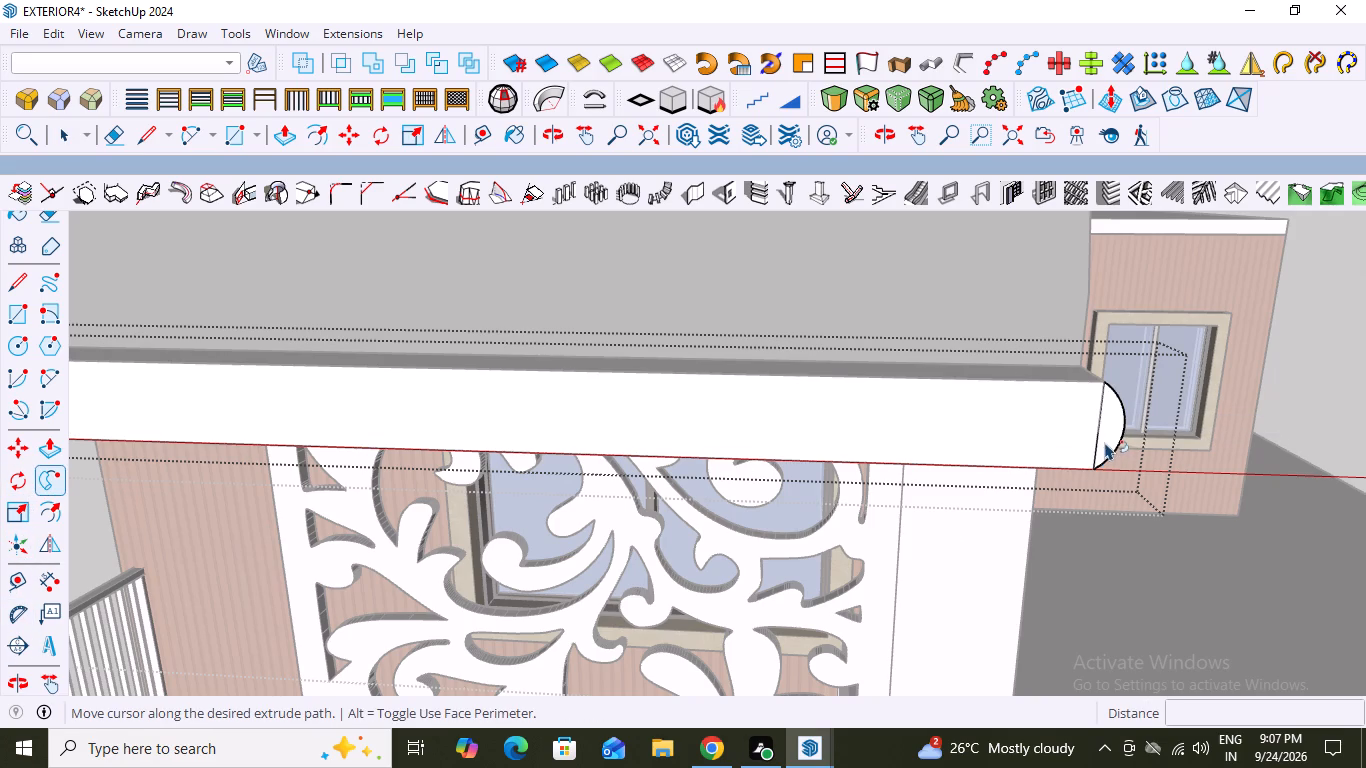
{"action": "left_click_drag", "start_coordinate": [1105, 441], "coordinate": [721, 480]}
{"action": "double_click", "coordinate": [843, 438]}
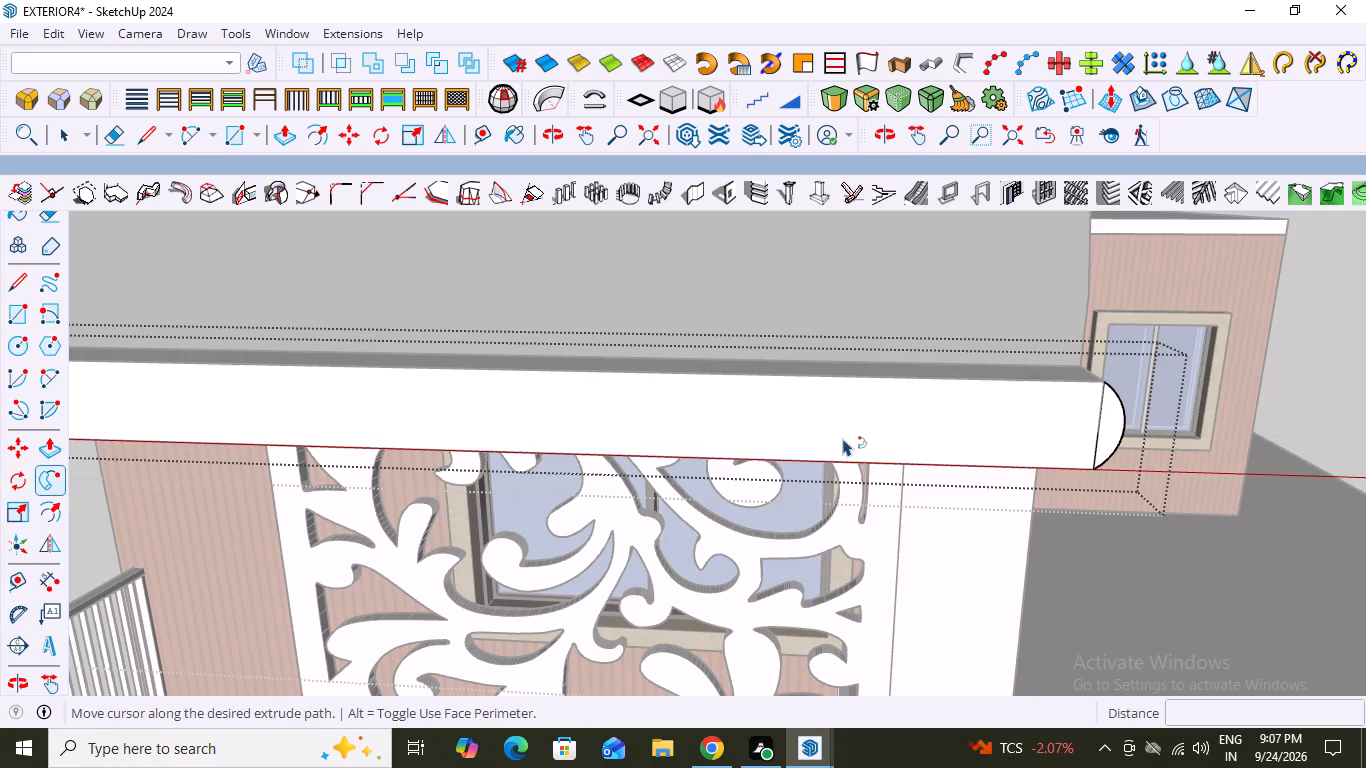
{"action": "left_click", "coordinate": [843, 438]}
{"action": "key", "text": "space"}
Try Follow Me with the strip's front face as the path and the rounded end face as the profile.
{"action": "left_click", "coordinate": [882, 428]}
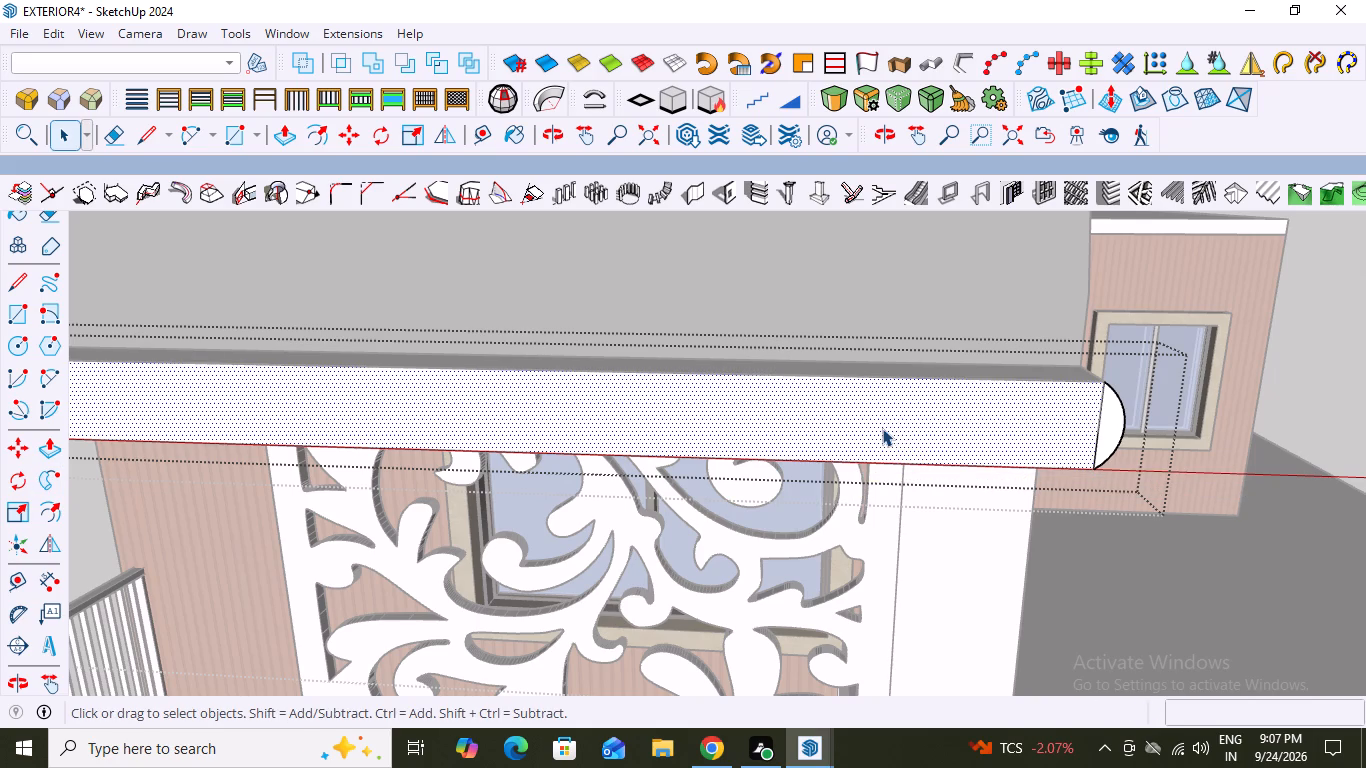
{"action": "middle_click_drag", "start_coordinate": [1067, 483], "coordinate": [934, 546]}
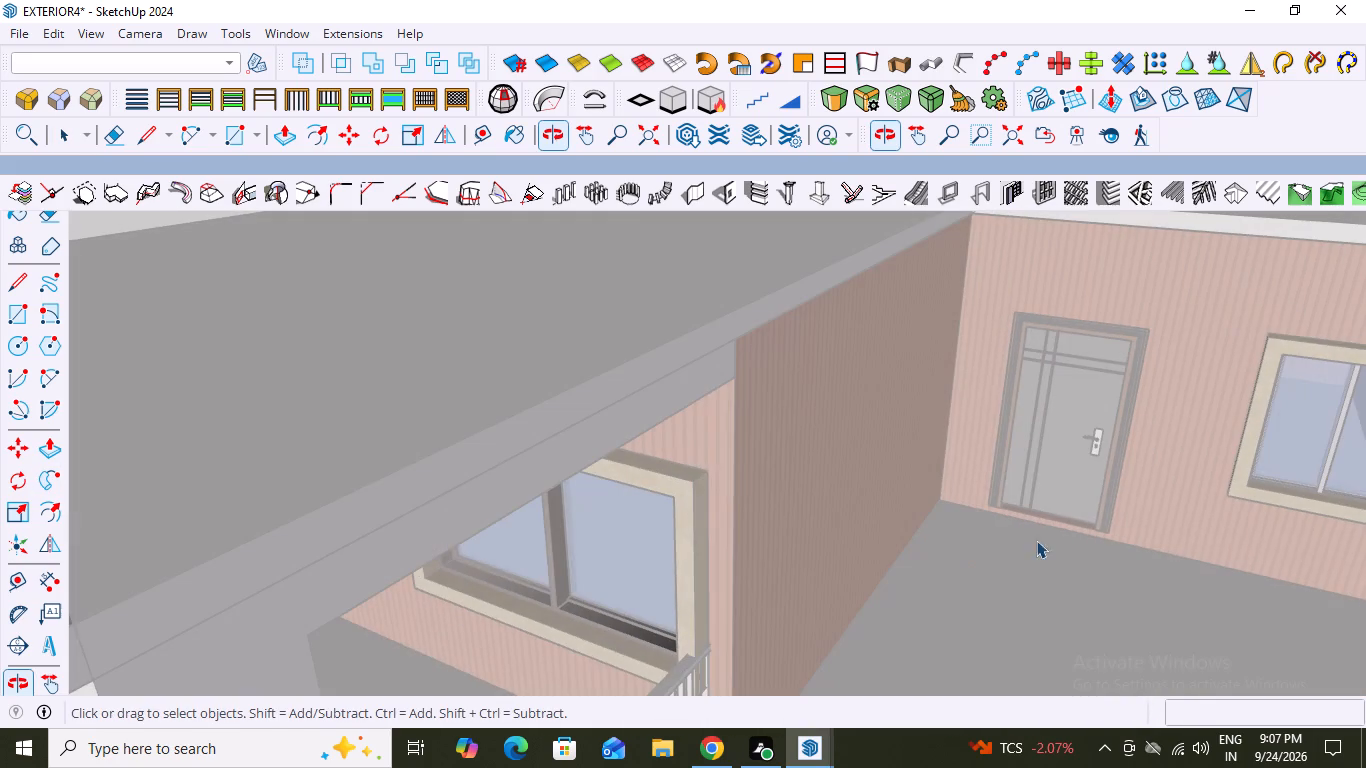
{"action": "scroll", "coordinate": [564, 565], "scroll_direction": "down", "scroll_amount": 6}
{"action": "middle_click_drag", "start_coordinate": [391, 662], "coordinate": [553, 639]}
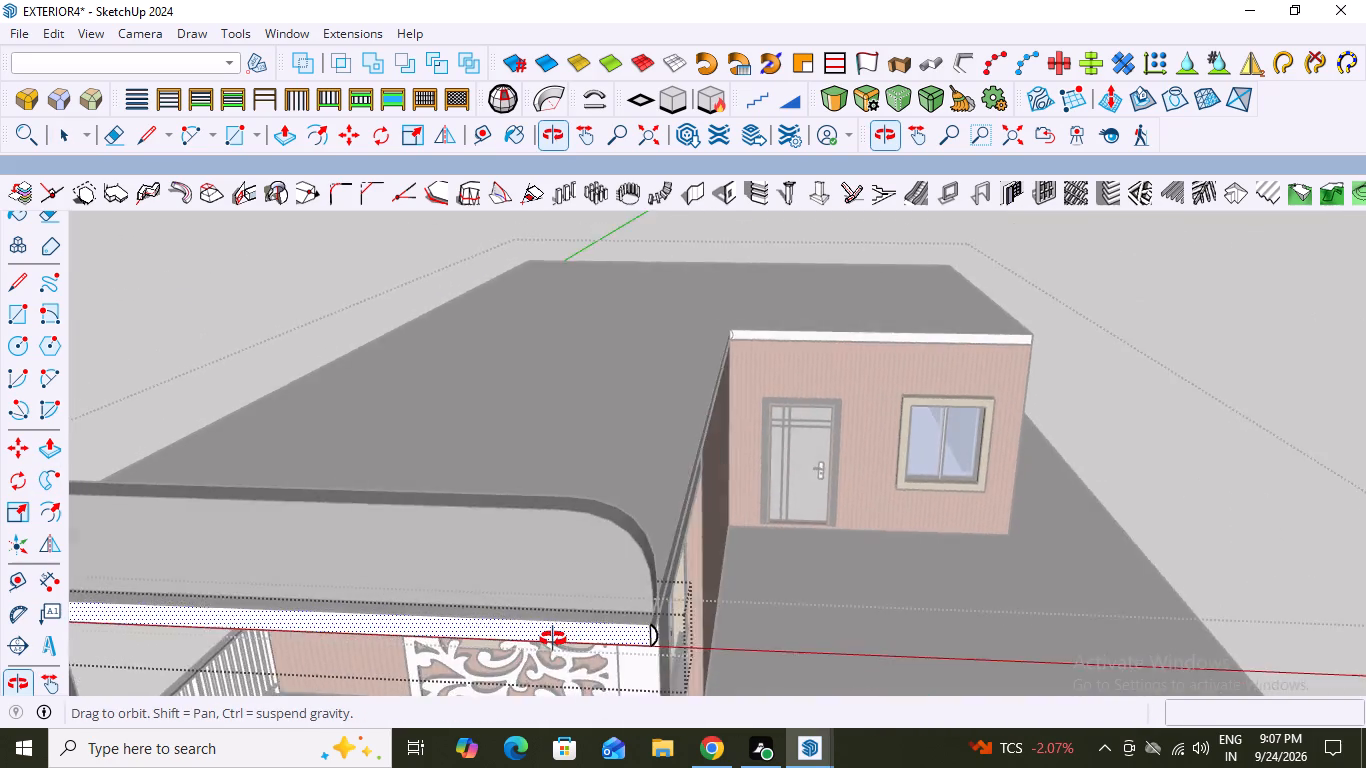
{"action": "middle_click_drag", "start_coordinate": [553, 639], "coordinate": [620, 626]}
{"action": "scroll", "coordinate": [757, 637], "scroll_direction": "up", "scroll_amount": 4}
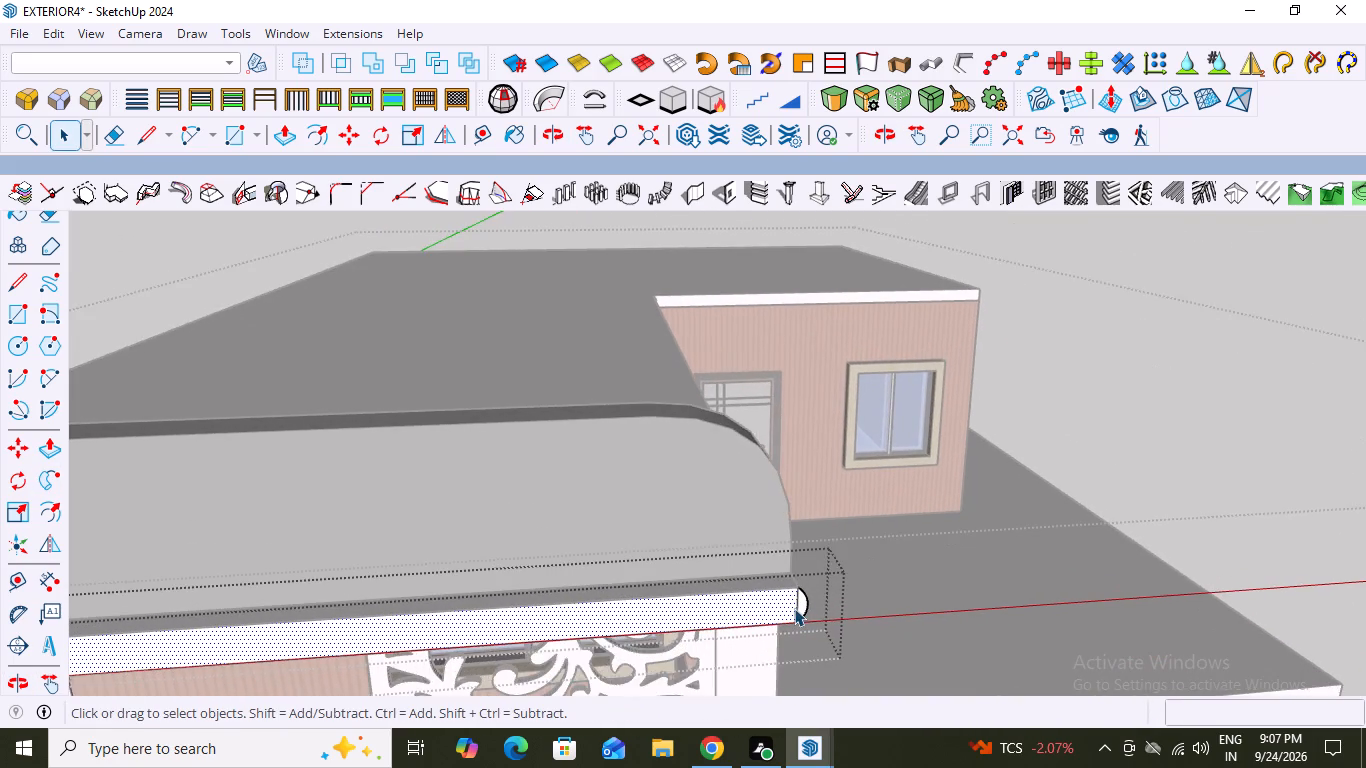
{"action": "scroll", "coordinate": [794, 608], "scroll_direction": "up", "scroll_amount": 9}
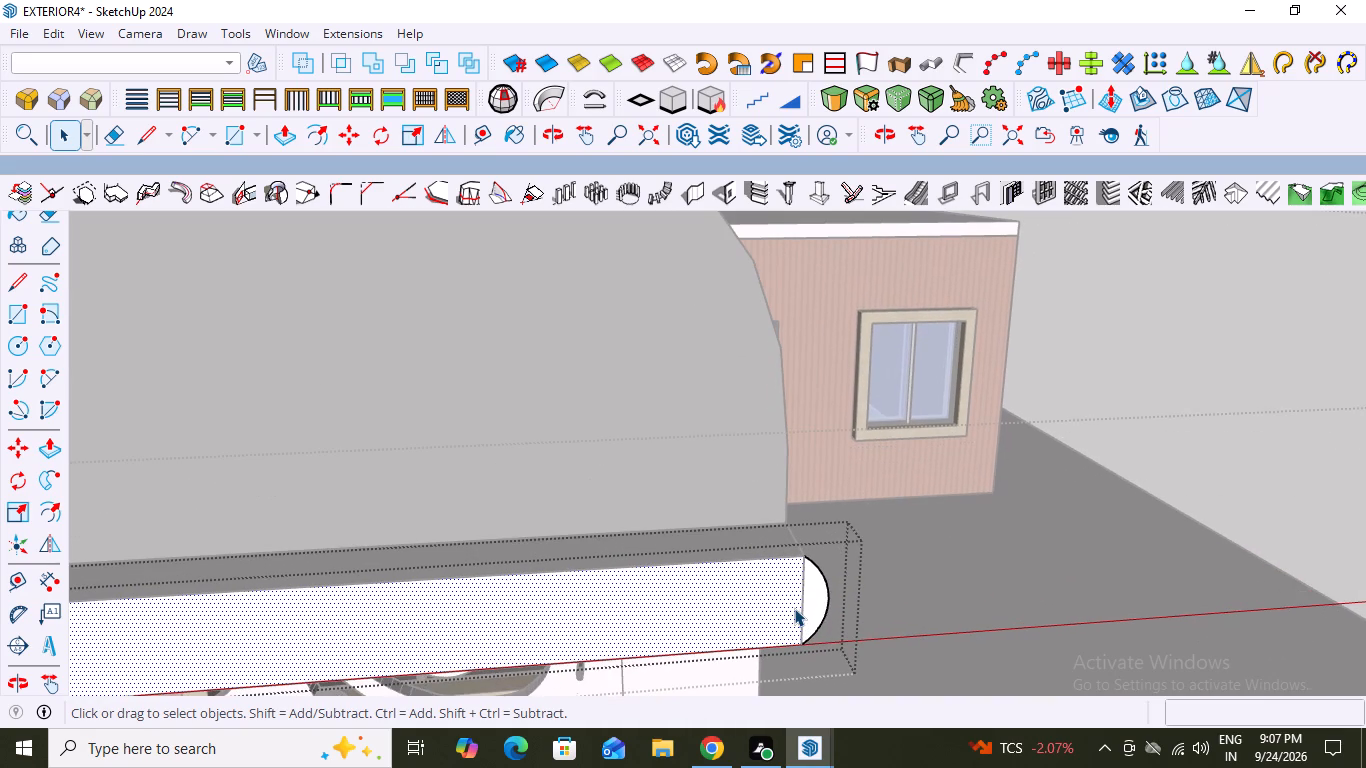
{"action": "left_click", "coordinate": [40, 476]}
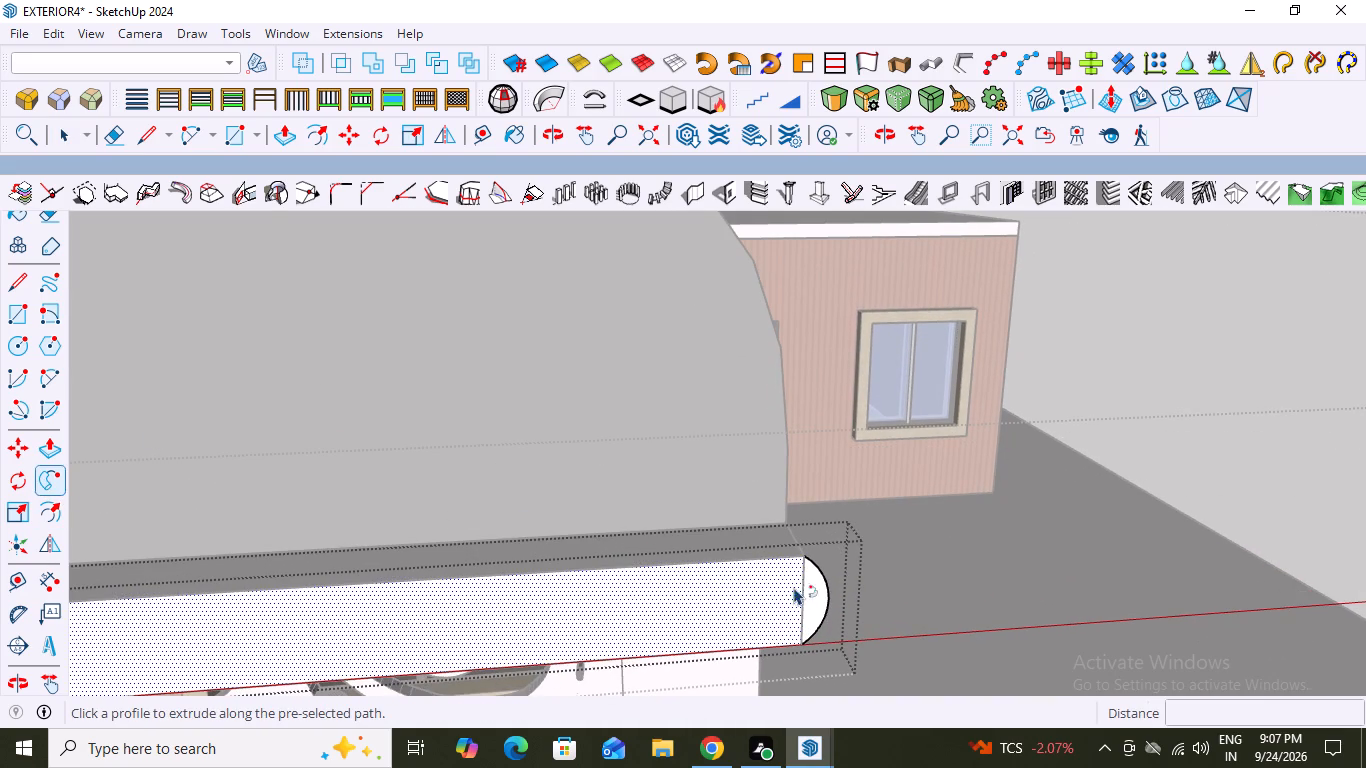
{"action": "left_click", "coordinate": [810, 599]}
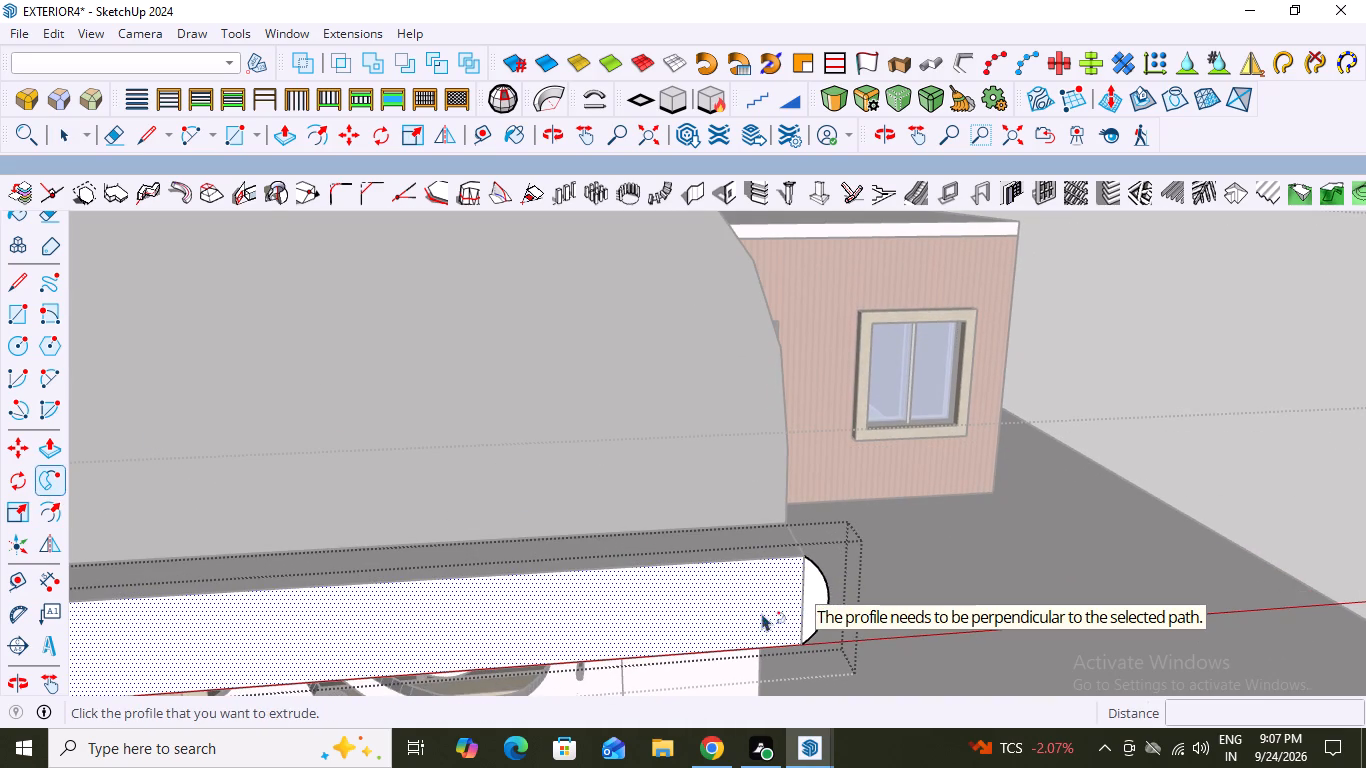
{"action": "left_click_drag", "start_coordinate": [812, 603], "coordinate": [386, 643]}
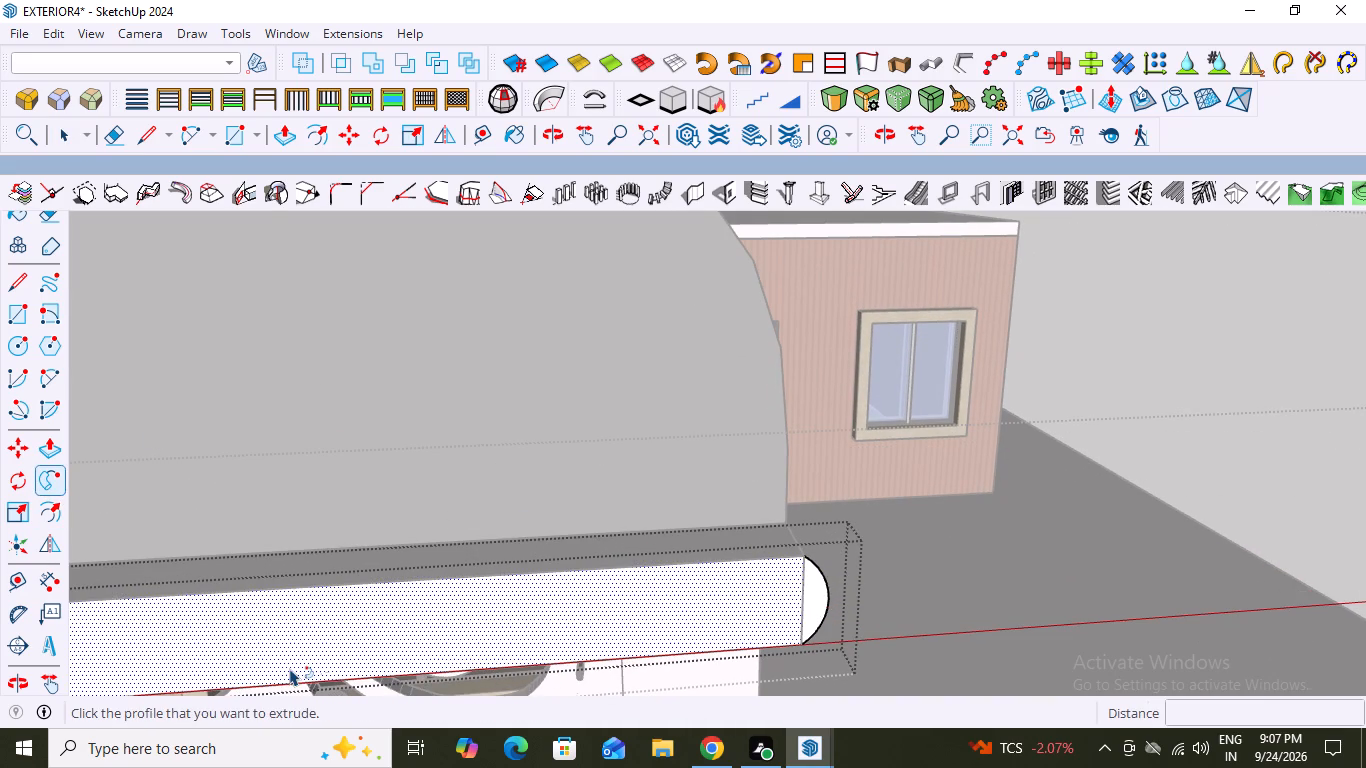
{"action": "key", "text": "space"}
Undo the last two edits on the roof slab's front strip, including the outward arc at its end.
{"action": "scroll", "coordinate": [817, 639], "scroll_direction": "down", "scroll_amount": 8}
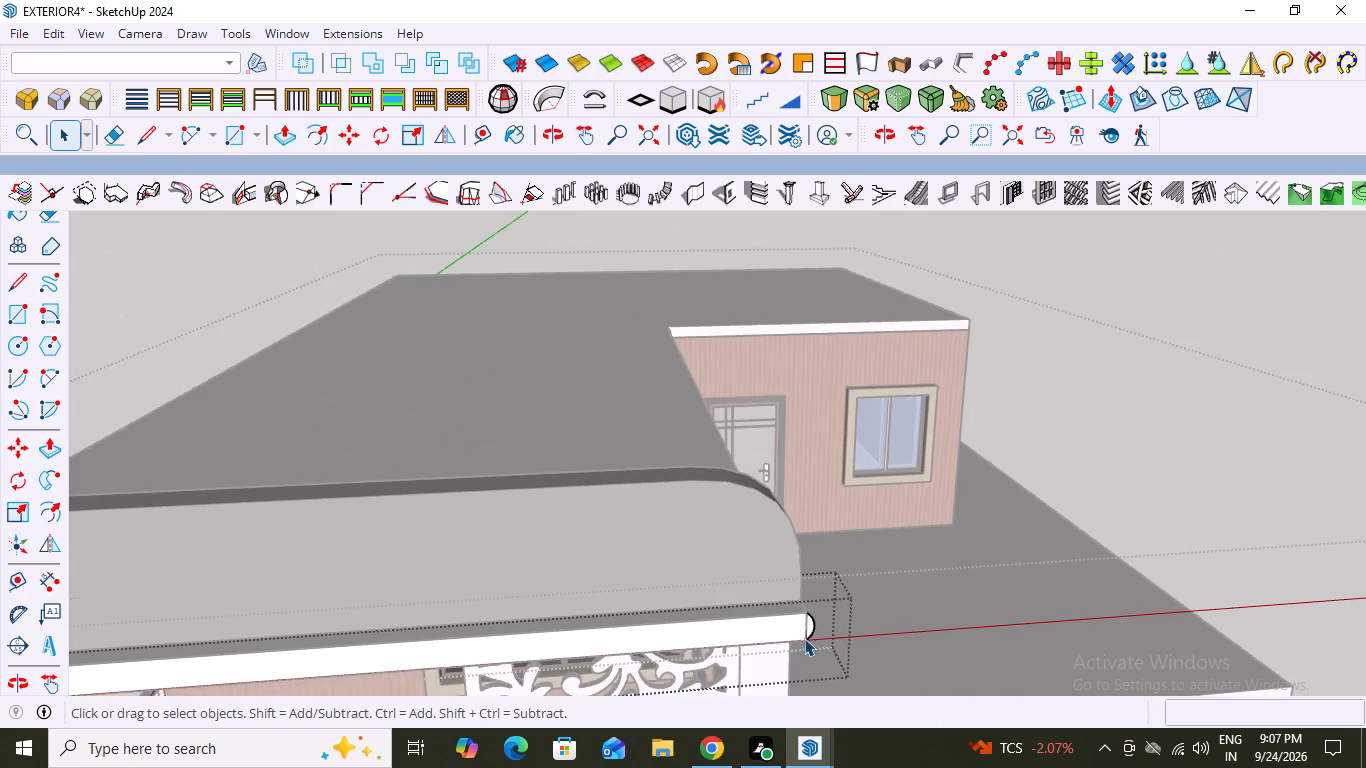
{"action": "scroll", "coordinate": [804, 638], "scroll_direction": "down", "scroll_amount": 4}
{"action": "middle_click_drag", "start_coordinate": [840, 635], "coordinate": [617, 636]}
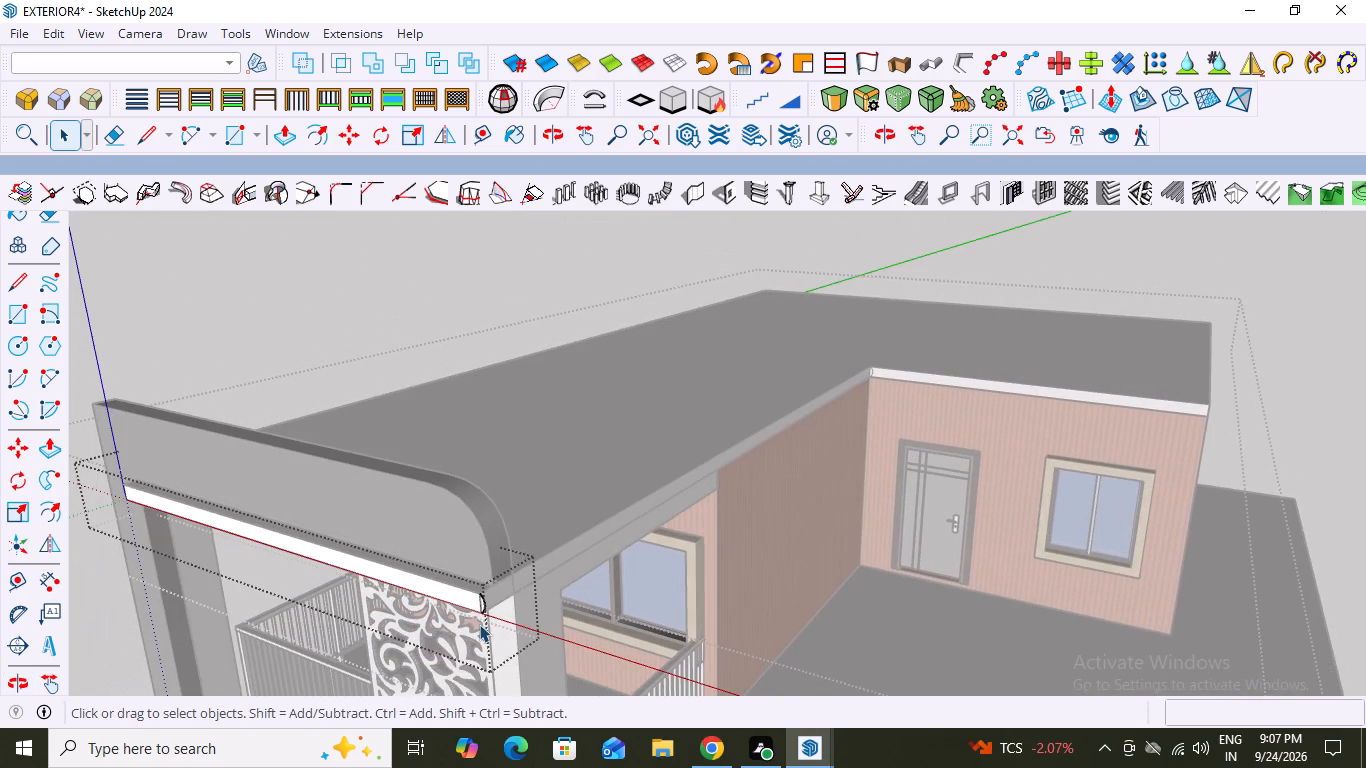
{"action": "scroll", "coordinate": [477, 620], "scroll_direction": "up", "scroll_amount": 9}
{"action": "key", "text": "space"}
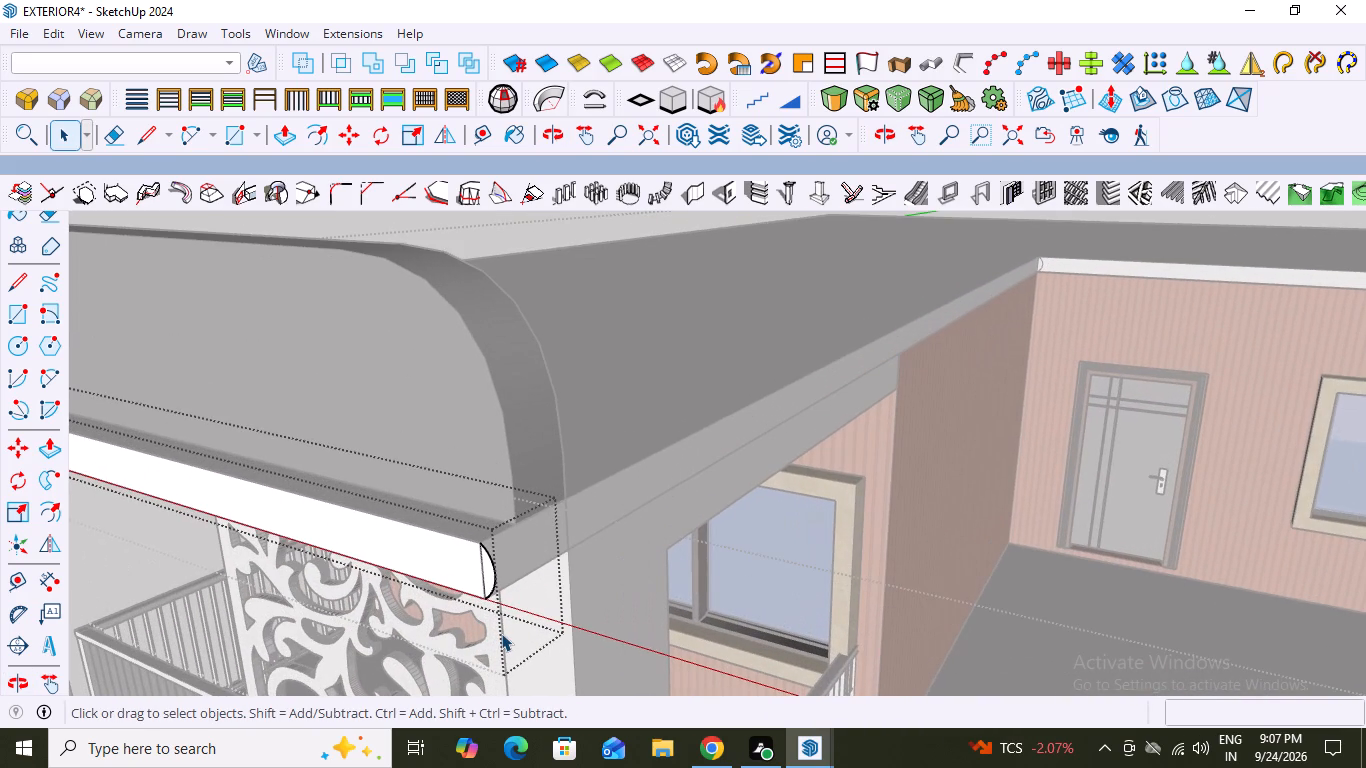
{"action": "key", "text": "ctrl+x"}
{"action": "key", "text": "ctrl+x"}
{"action": "key", "text": "ctrl+x"}
{"action": "scroll", "coordinate": [501, 633], "scroll_direction": "up", "scroll_amount": 1, "text": "ctrl"}
{"action": "key", "text": "ctrl+x"}
{"action": "key", "text": "x"}
{"action": "key", "text": "ctrl+x"}
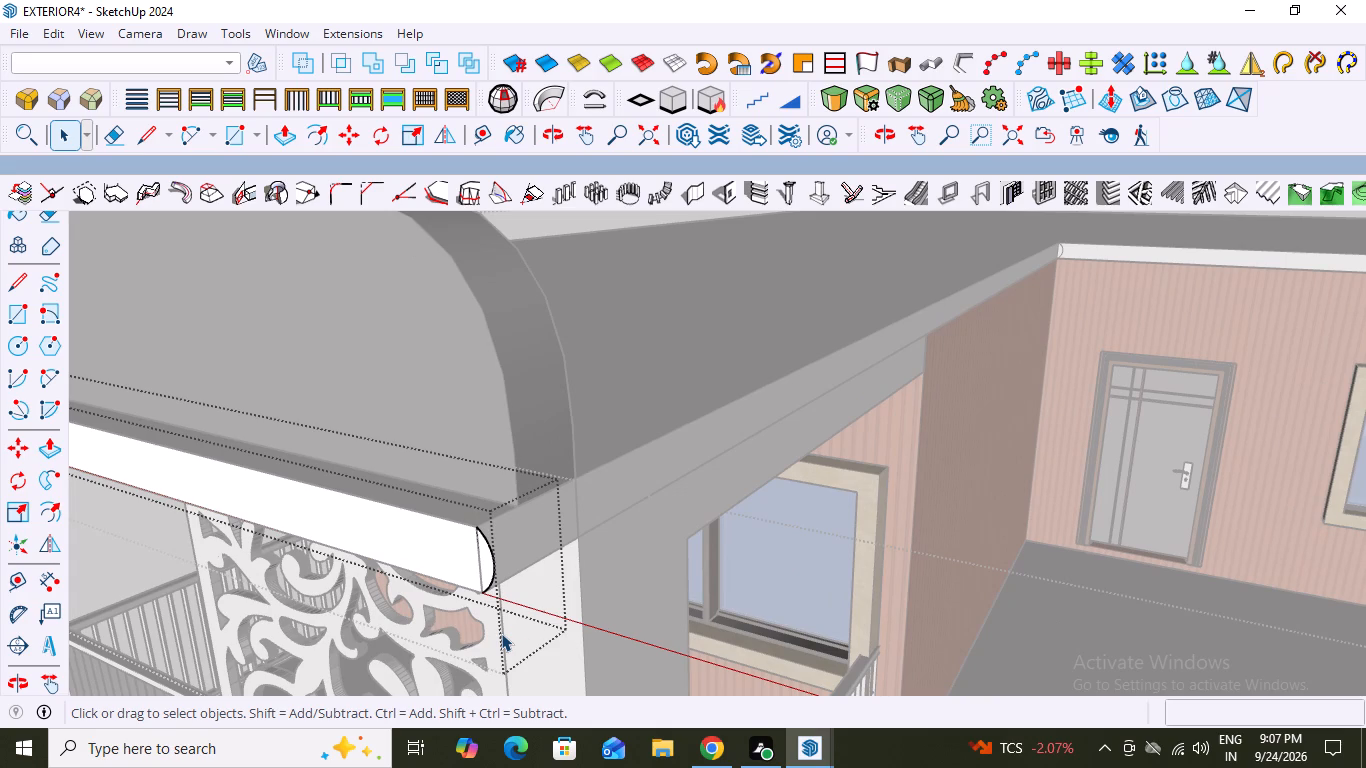
{"action": "key", "text": "ctrl+z"}
{"action": "key", "text": "ctrl+z"}
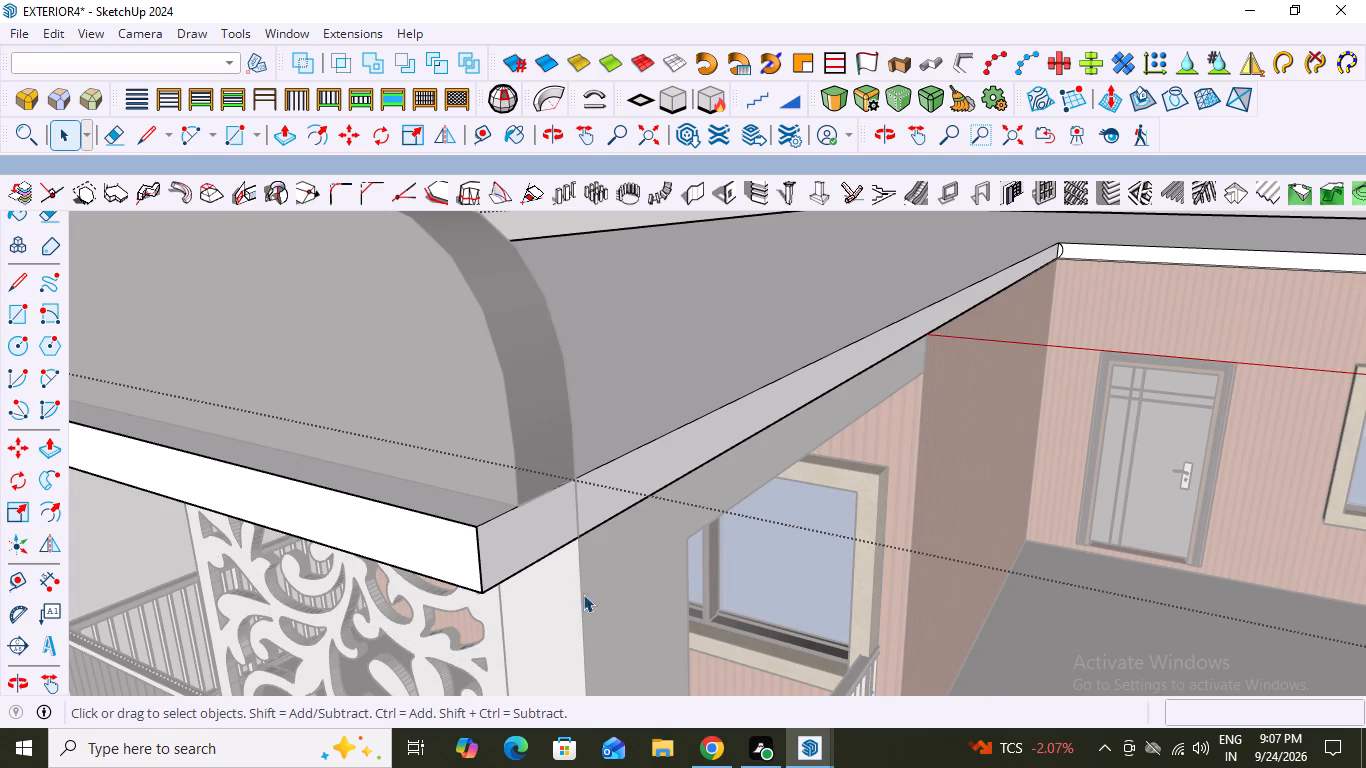
Select the roof slab's front strip and examine its end corner and the adjoining slab edges from several sides.
{"action": "scroll", "coordinate": [606, 563], "scroll_direction": "down", "scroll_amount": 12}
{"action": "middle_click_drag", "start_coordinate": [562, 389], "coordinate": [684, 380]}
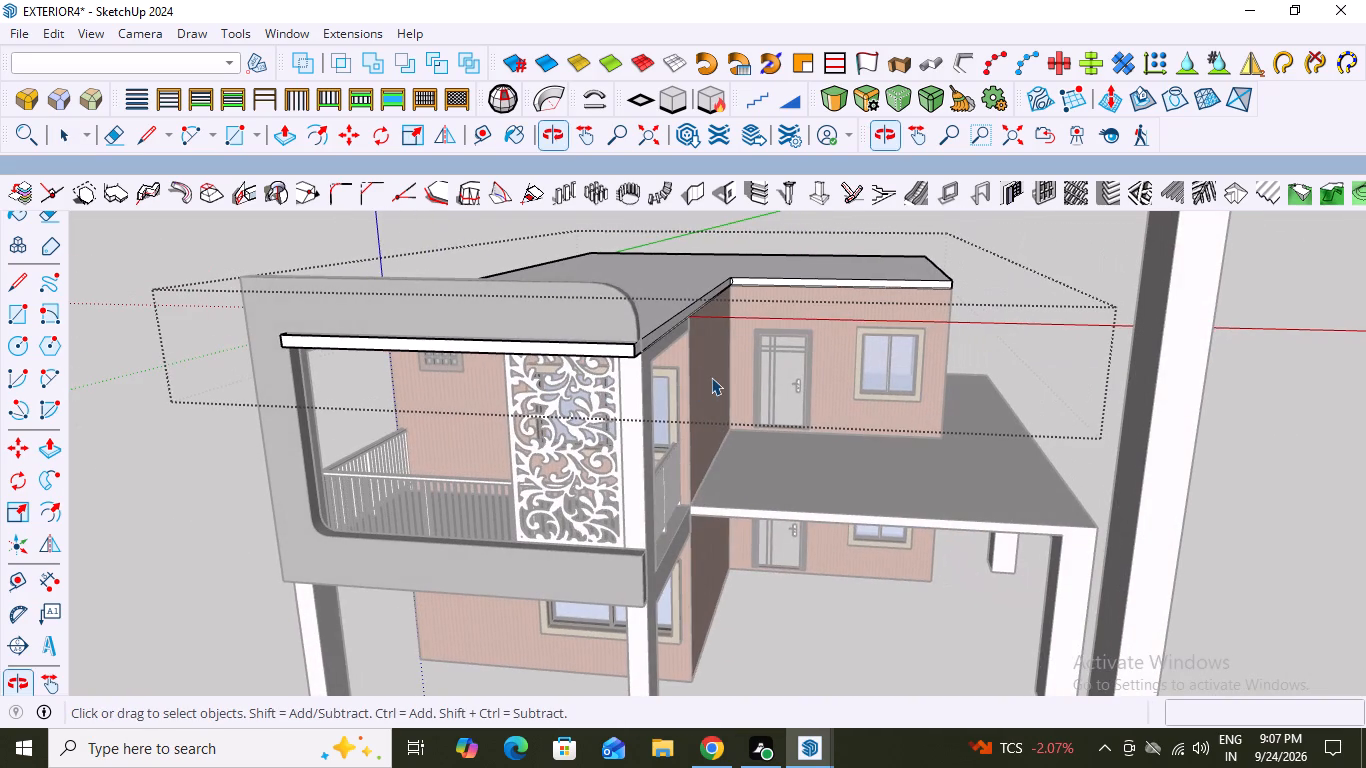
{"action": "scroll", "coordinate": [540, 347], "scroll_direction": "up", "scroll_amount": 2}
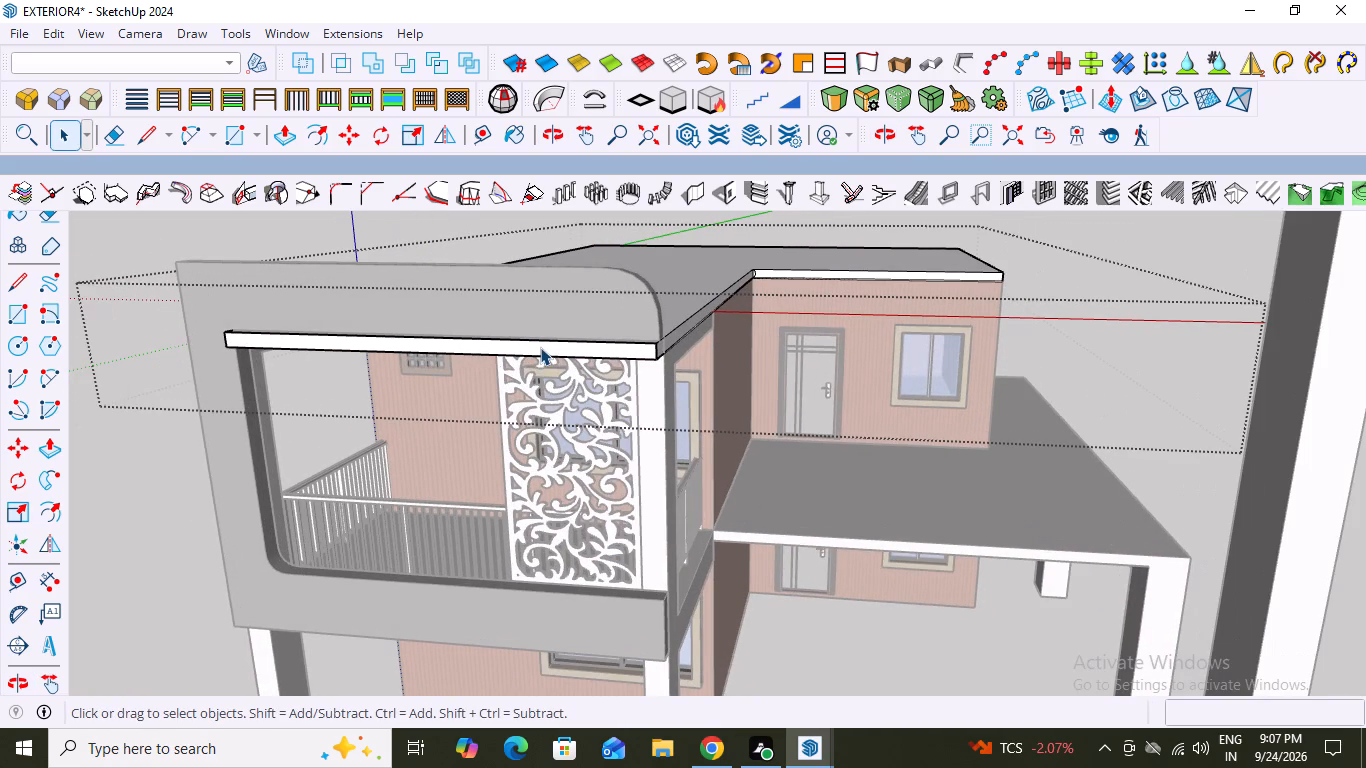
{"action": "middle_click_drag", "start_coordinate": [548, 362], "coordinate": [630, 364]}
{"action": "scroll", "coordinate": [695, 364], "scroll_direction": "up", "scroll_amount": 2}
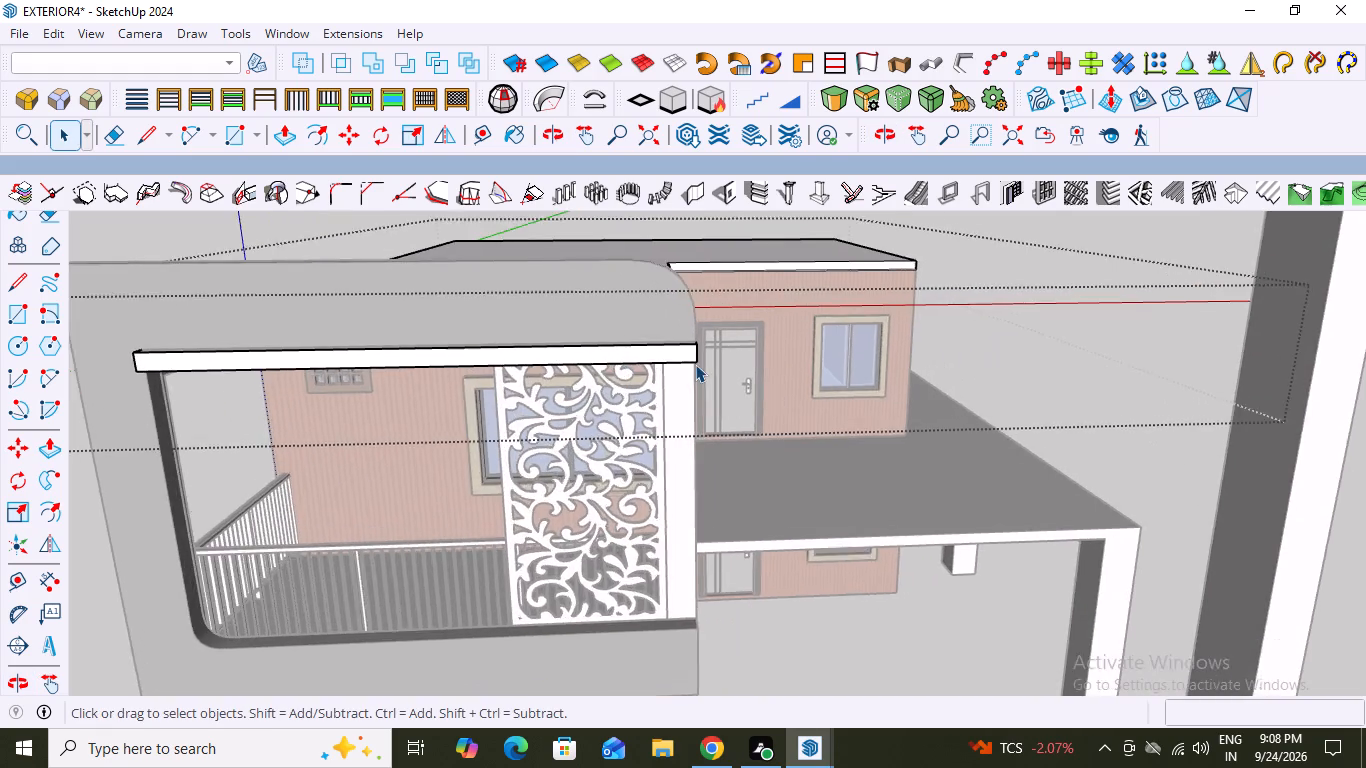
{"action": "scroll", "coordinate": [695, 364], "scroll_direction": "up", "scroll_amount": 10}
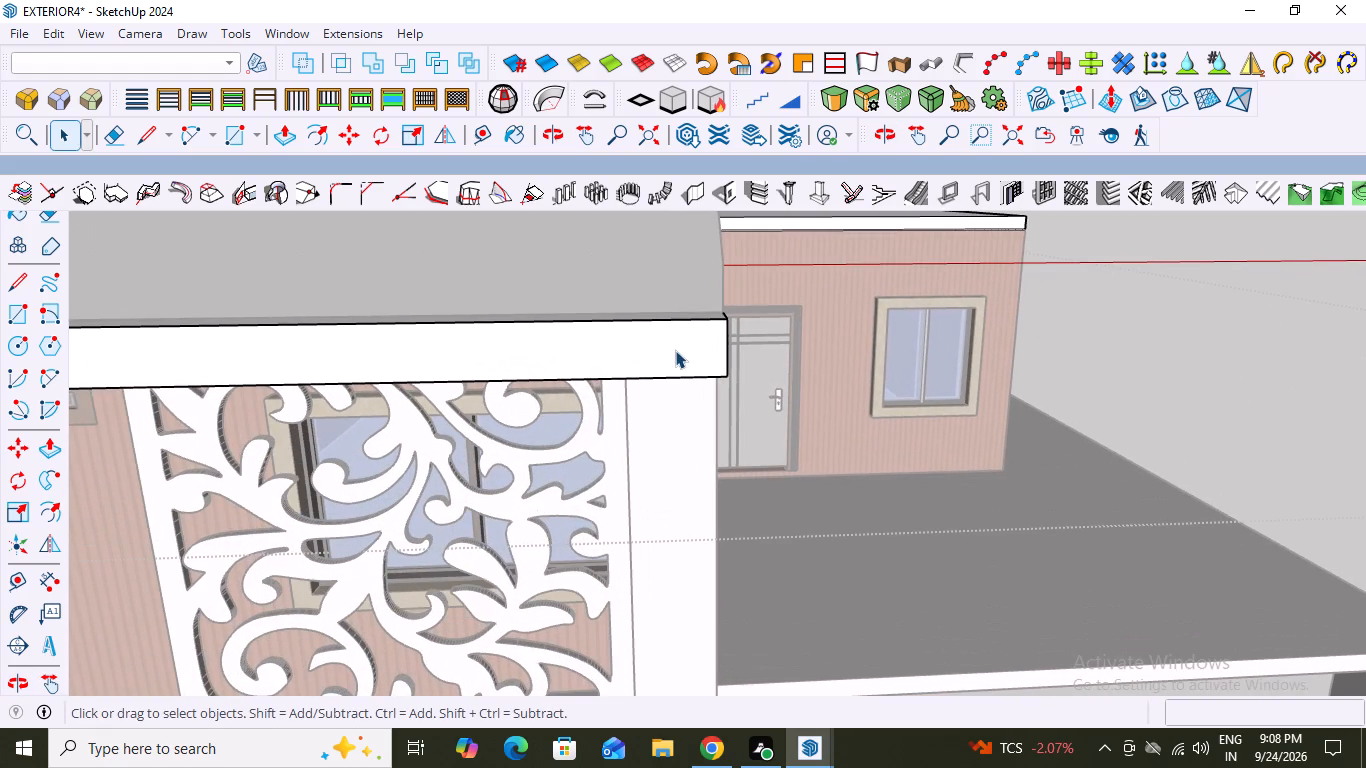
{"action": "middle_click_drag", "start_coordinate": [729, 322], "coordinate": [647, 368]}
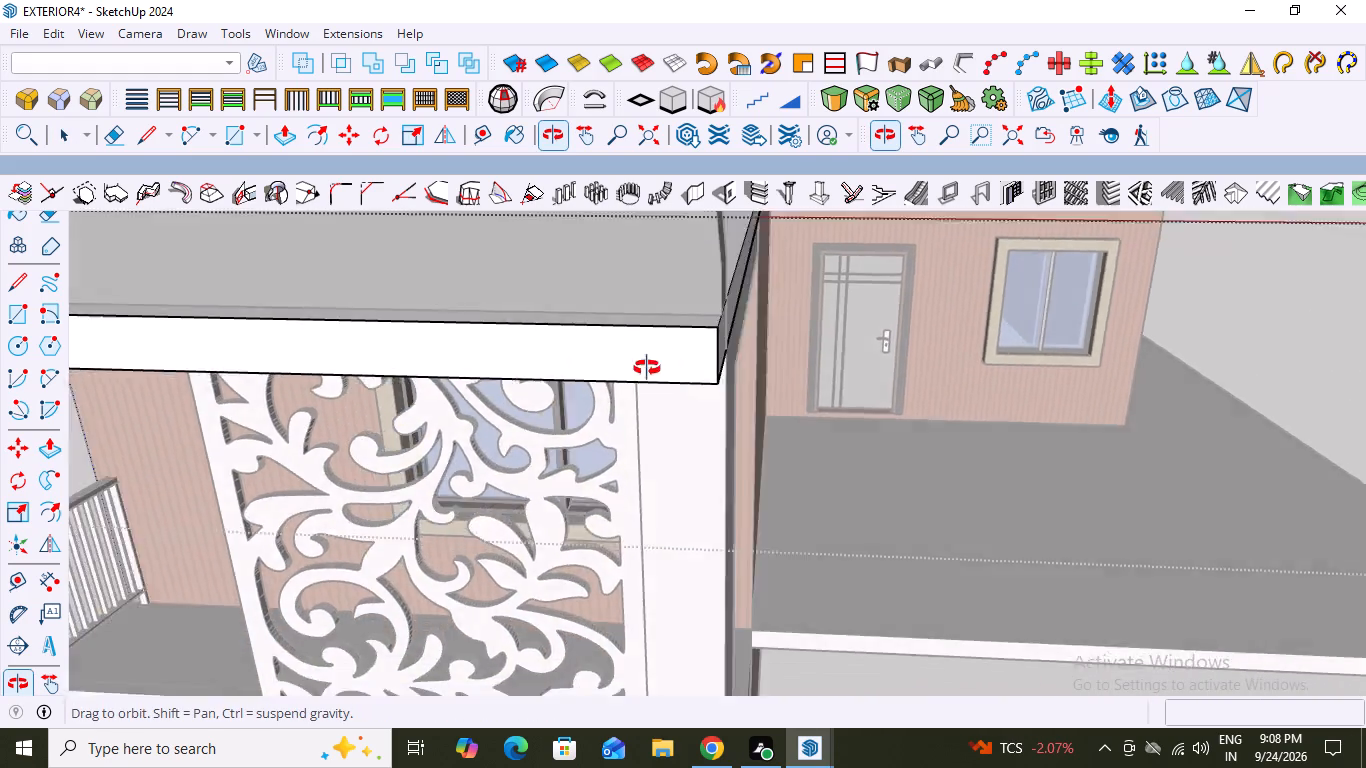
{"action": "middle_click_drag", "start_coordinate": [647, 368], "coordinate": [490, 394]}
{"action": "scroll", "coordinate": [775, 329], "scroll_direction": "up", "scroll_amount": 3}
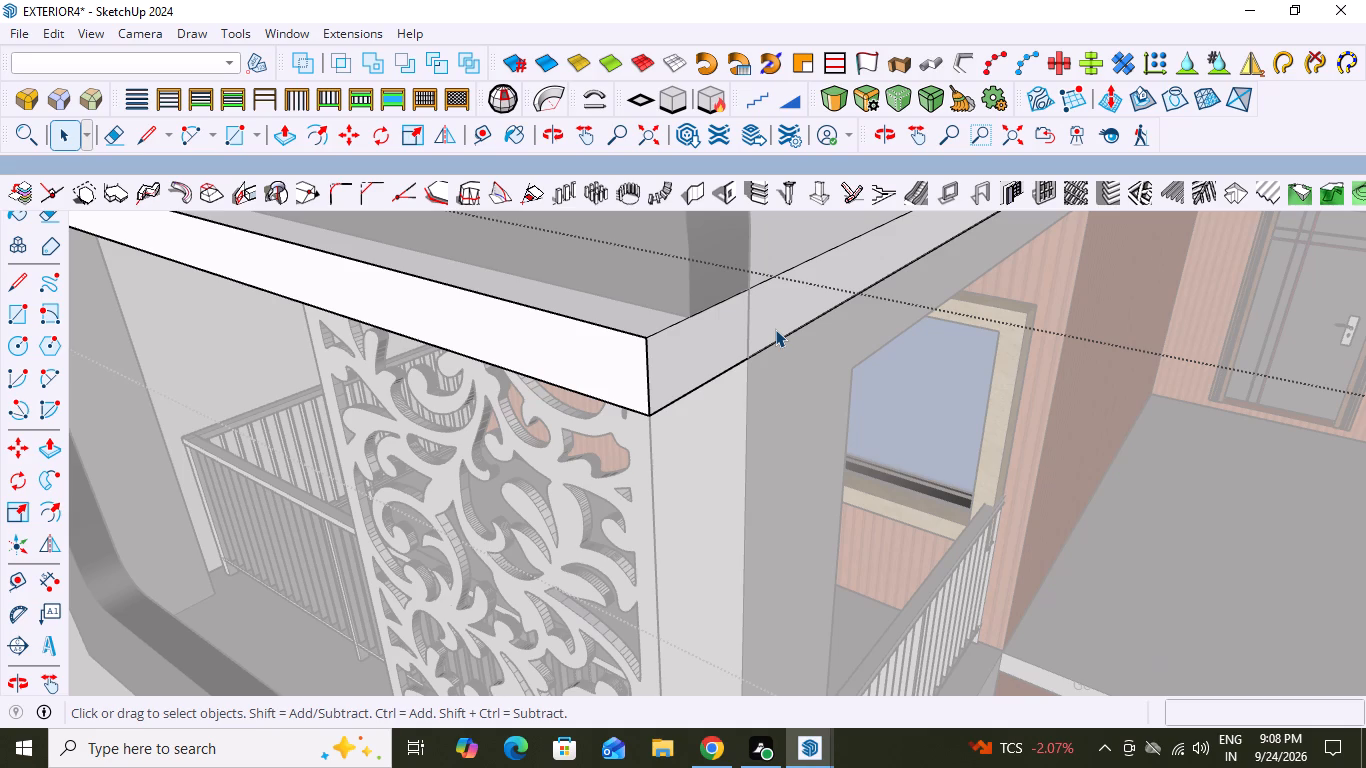
{"action": "left_click", "coordinate": [599, 352]}
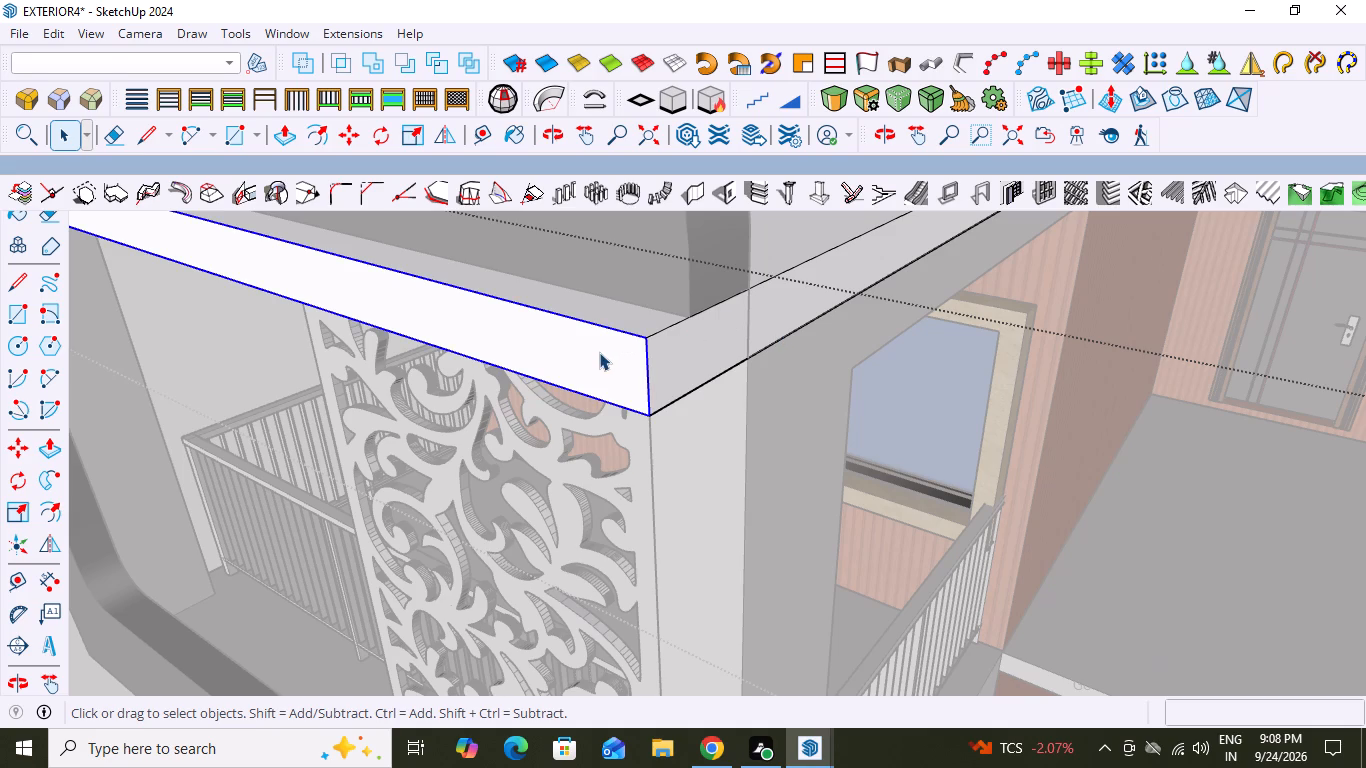
{"action": "middle_click_drag", "start_coordinate": [601, 411], "coordinate": [623, 411]}
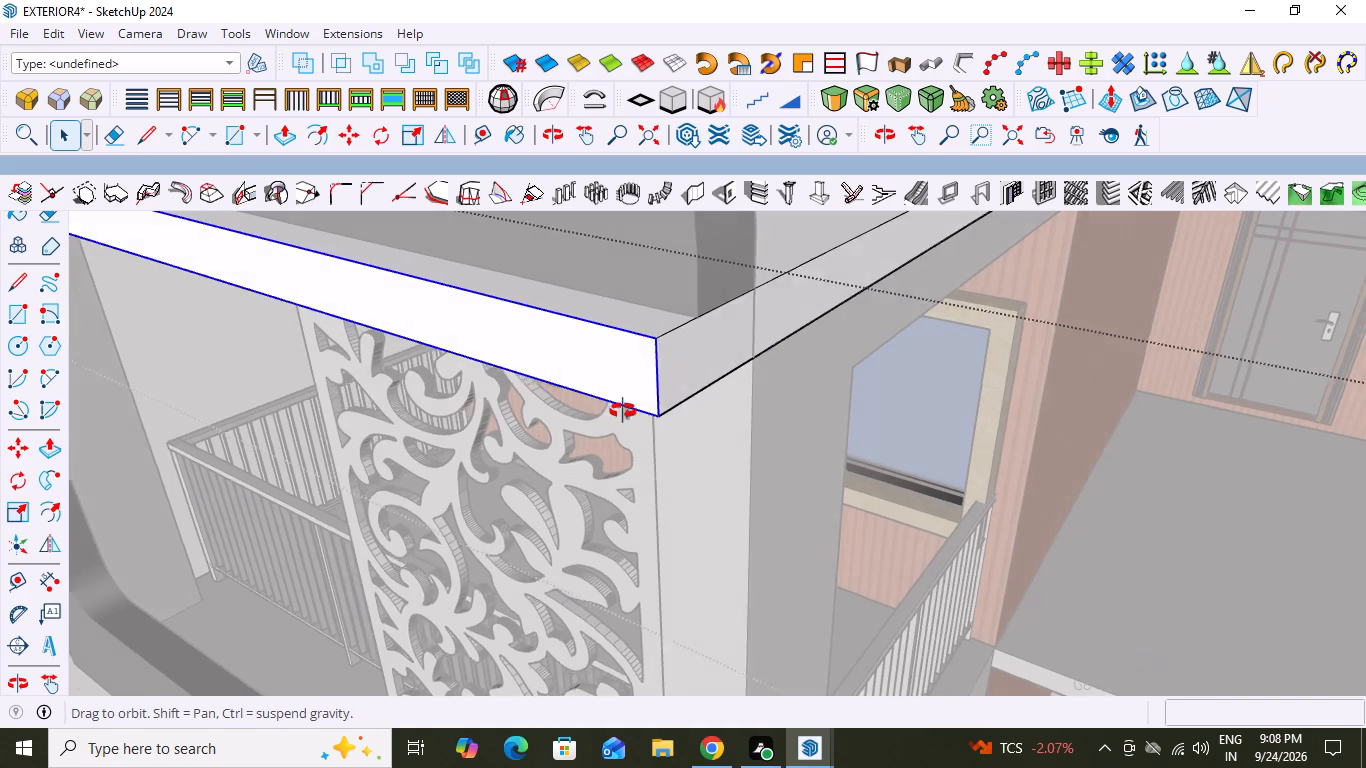
{"action": "middle_click_drag", "start_coordinate": [623, 411], "coordinate": [814, 409]}
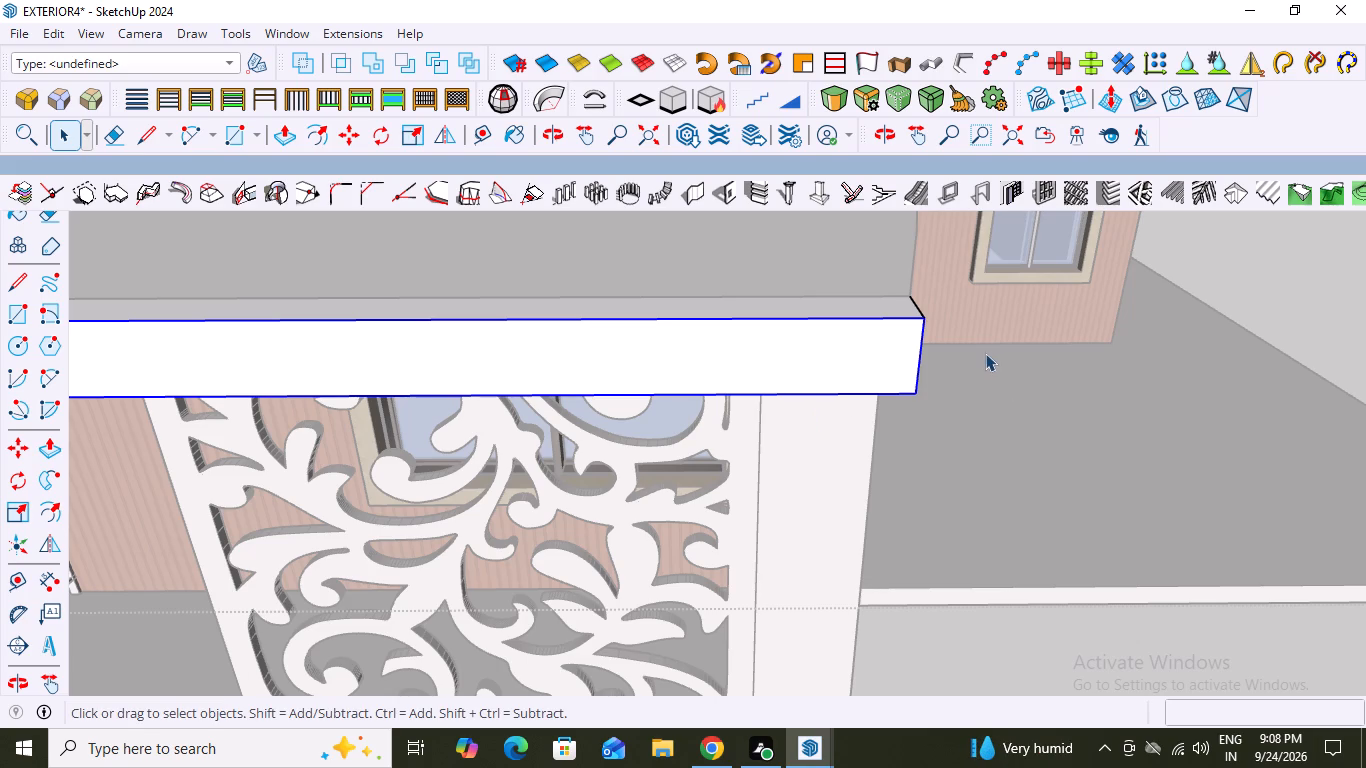
{"action": "scroll", "coordinate": [984, 353], "scroll_direction": "up", "scroll_amount": 2}
{"action": "scroll", "coordinate": [775, 334], "scroll_direction": "down", "scroll_amount": 7}
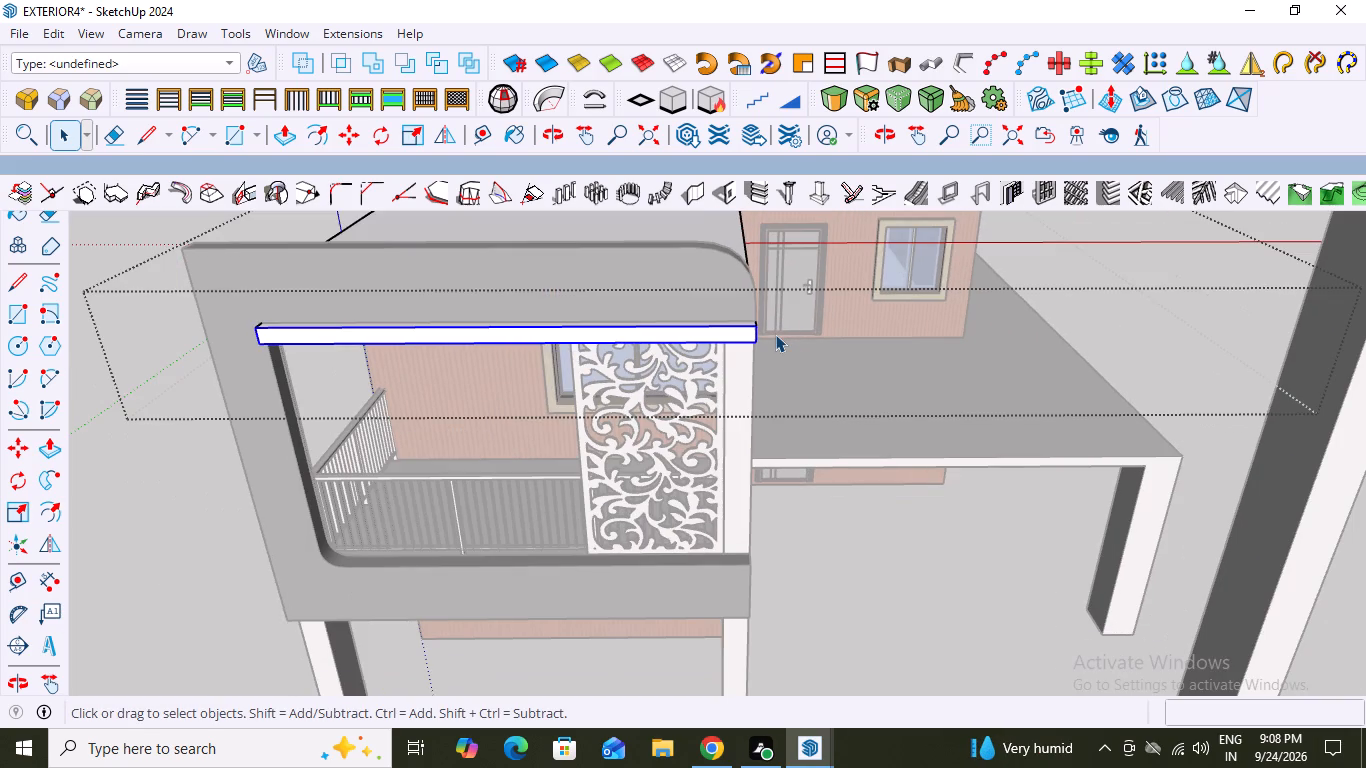
{"action": "middle_click", "coordinate": [529, 409]}
{"action": "middle_click_drag", "start_coordinate": [752, 330], "coordinate": [421, 405]}
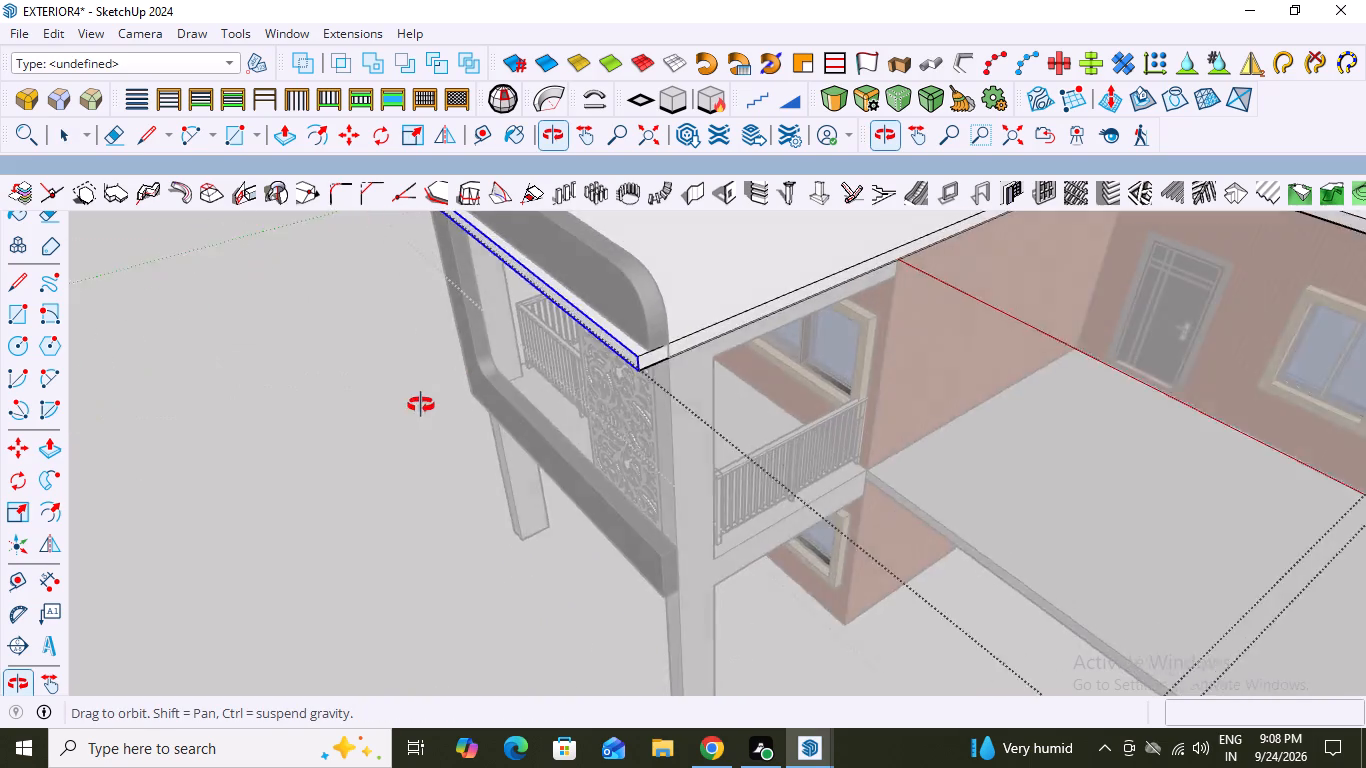
{"action": "middle_click_drag", "start_coordinate": [421, 405], "coordinate": [707, 306]}
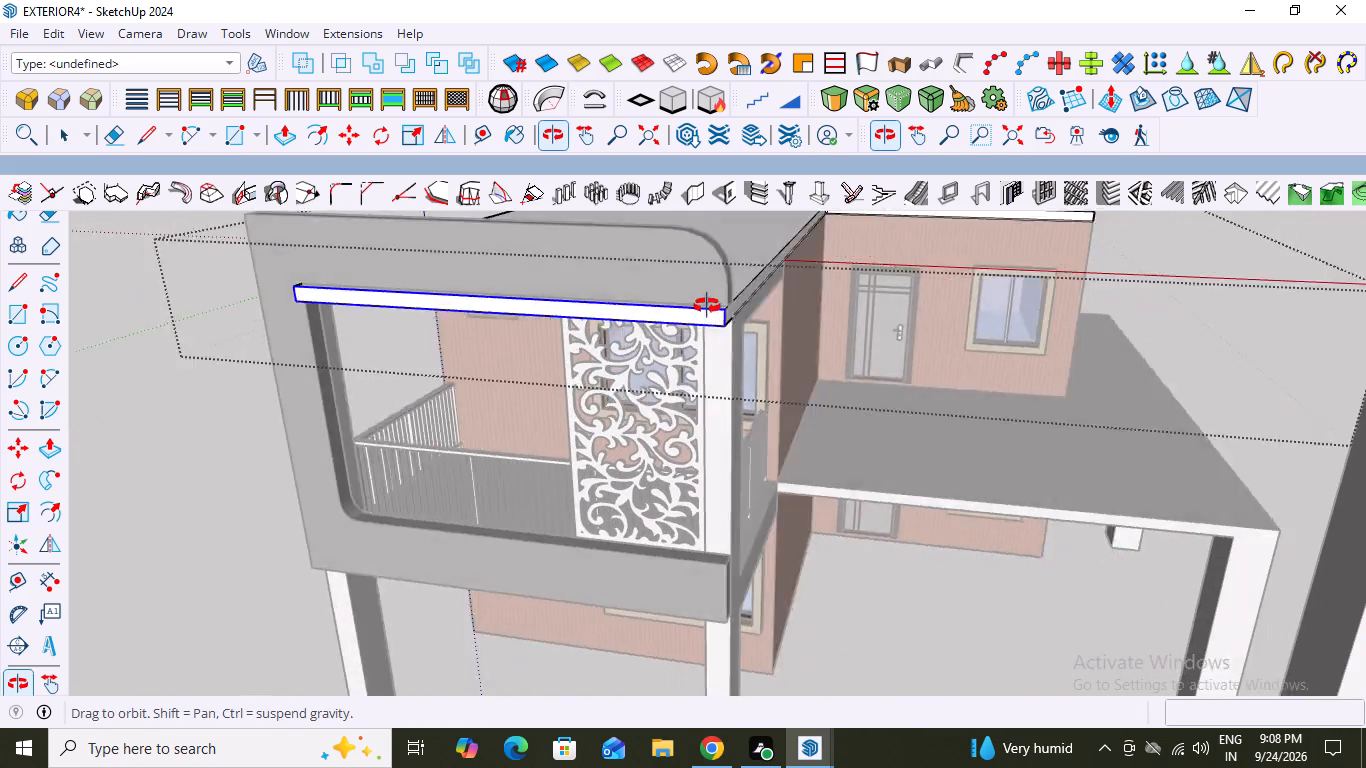
{"action": "middle_click_drag", "start_coordinate": [707, 306], "coordinate": [788, 238]}
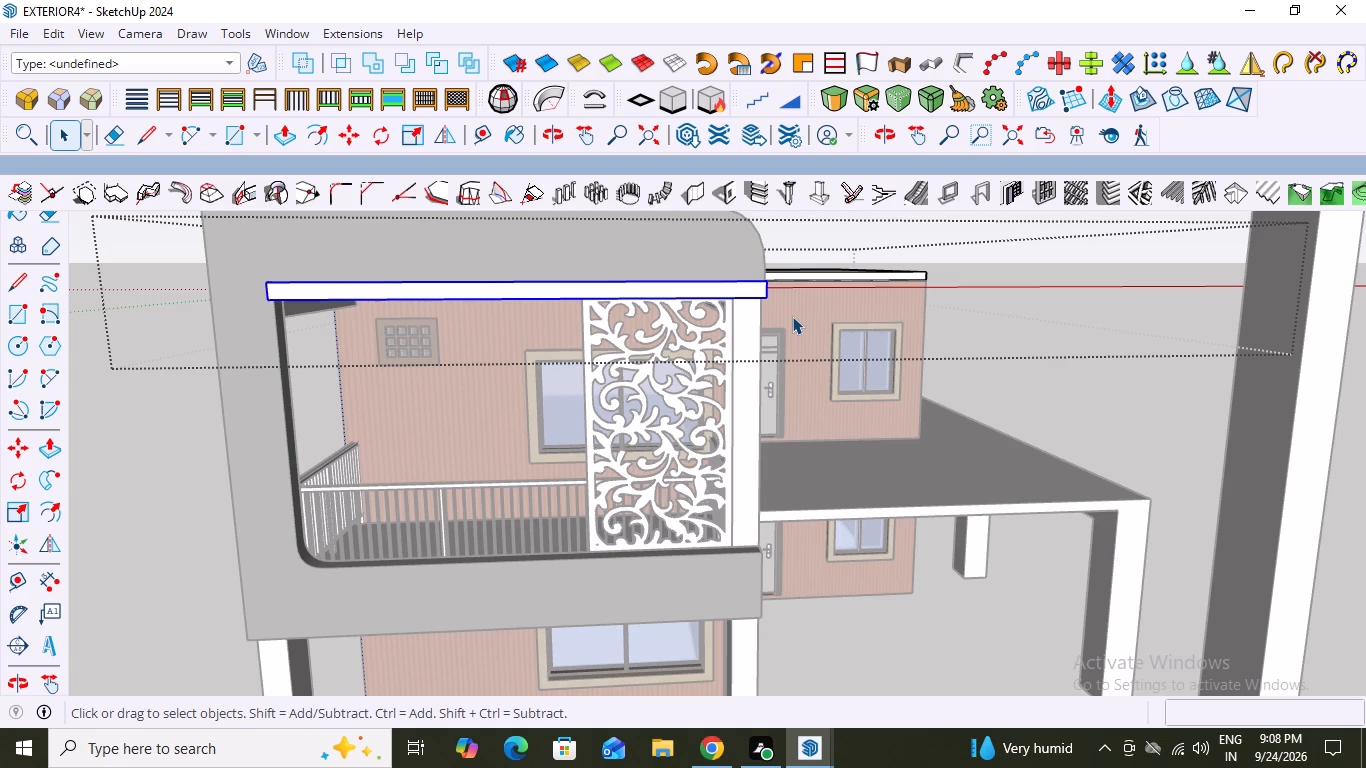
{"action": "scroll", "coordinate": [794, 362], "scroll_direction": "down", "scroll_amount": 3}
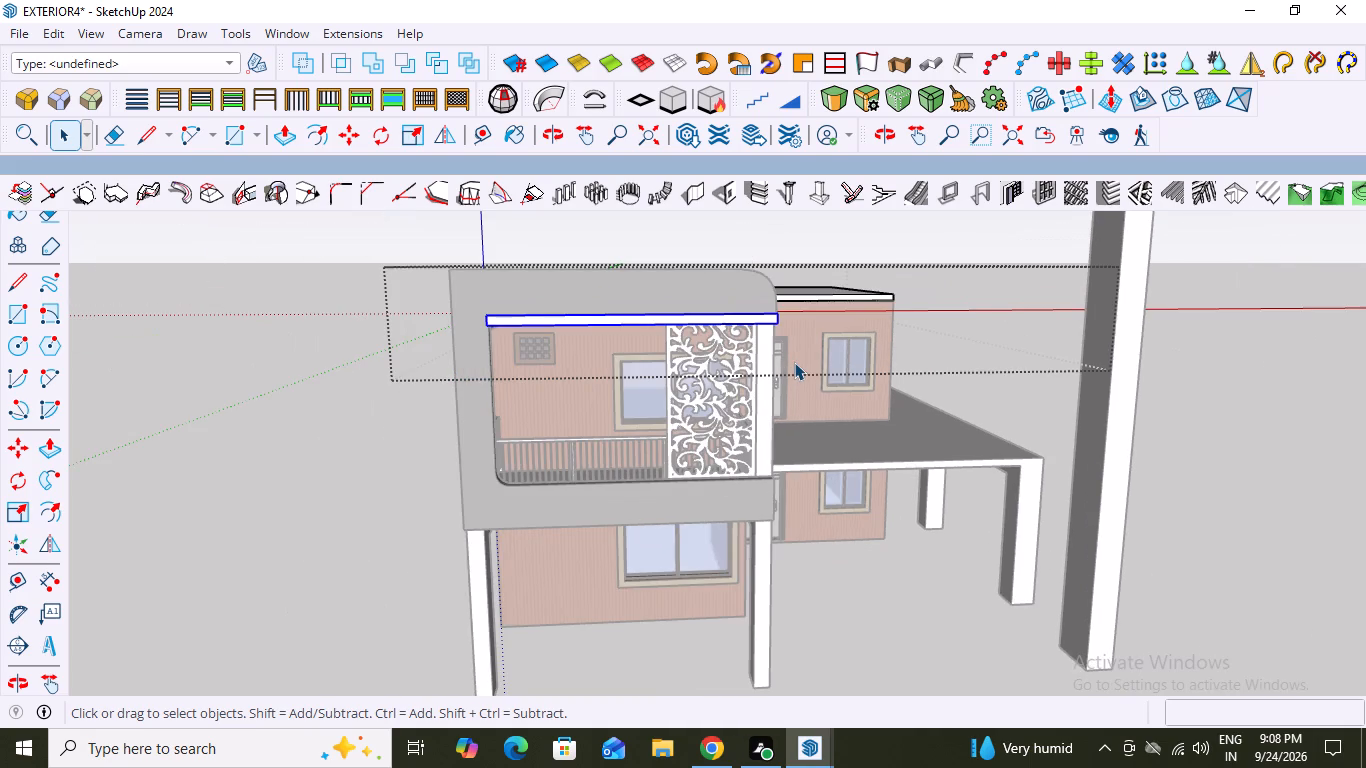
{"action": "middle_click_drag", "start_coordinate": [792, 366], "coordinate": [512, 376]}
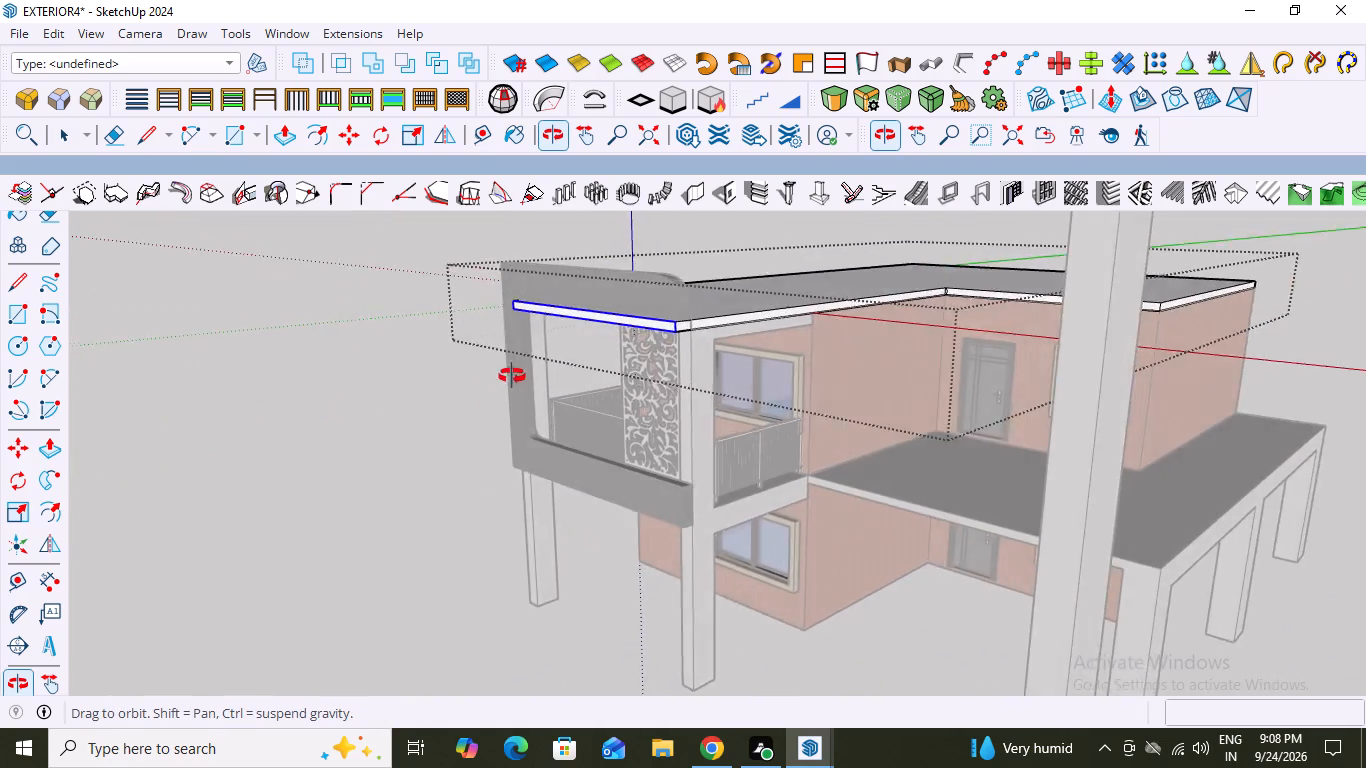
Examine the roof slab's front strip and its end corner from several angles and at close range.
{"action": "middle_click_drag", "start_coordinate": [512, 376], "coordinate": [846, 426]}
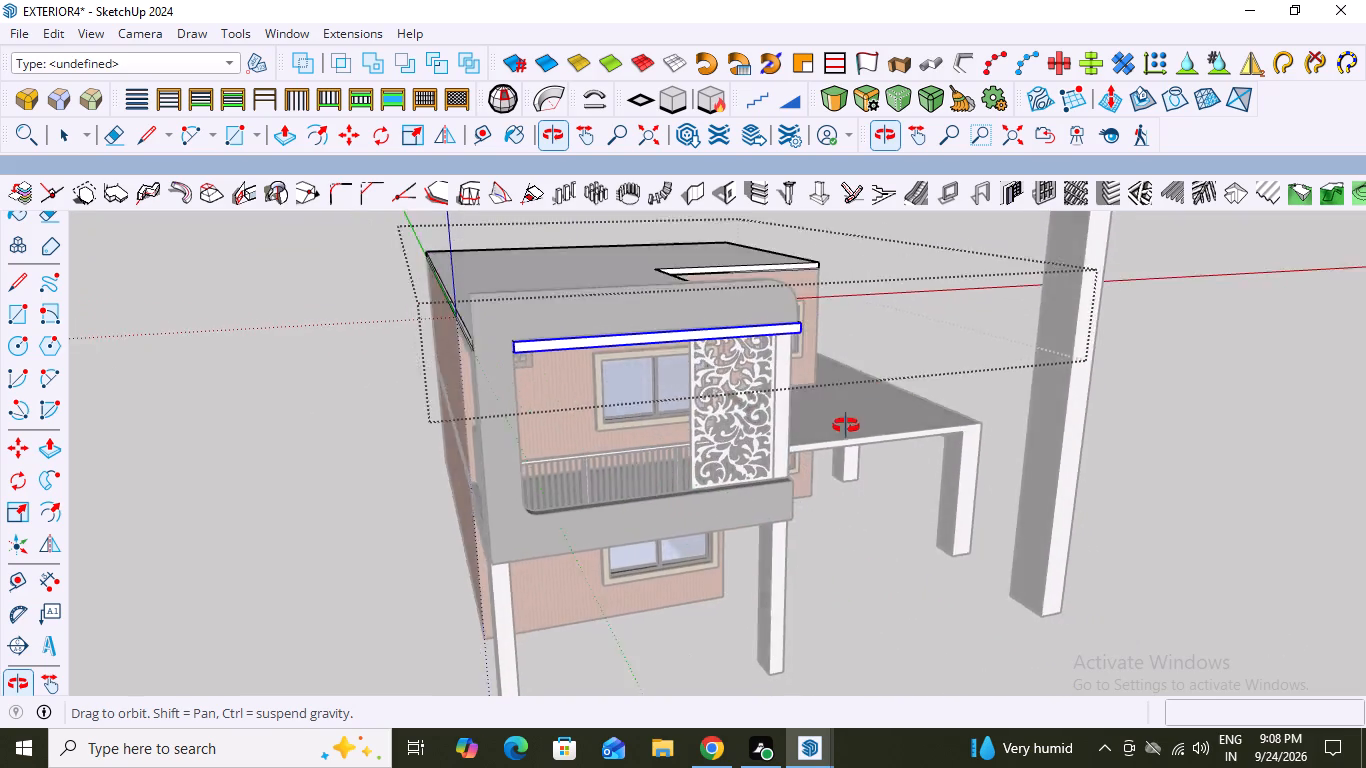
{"action": "middle_click_drag", "start_coordinate": [846, 426], "coordinate": [781, 334]}
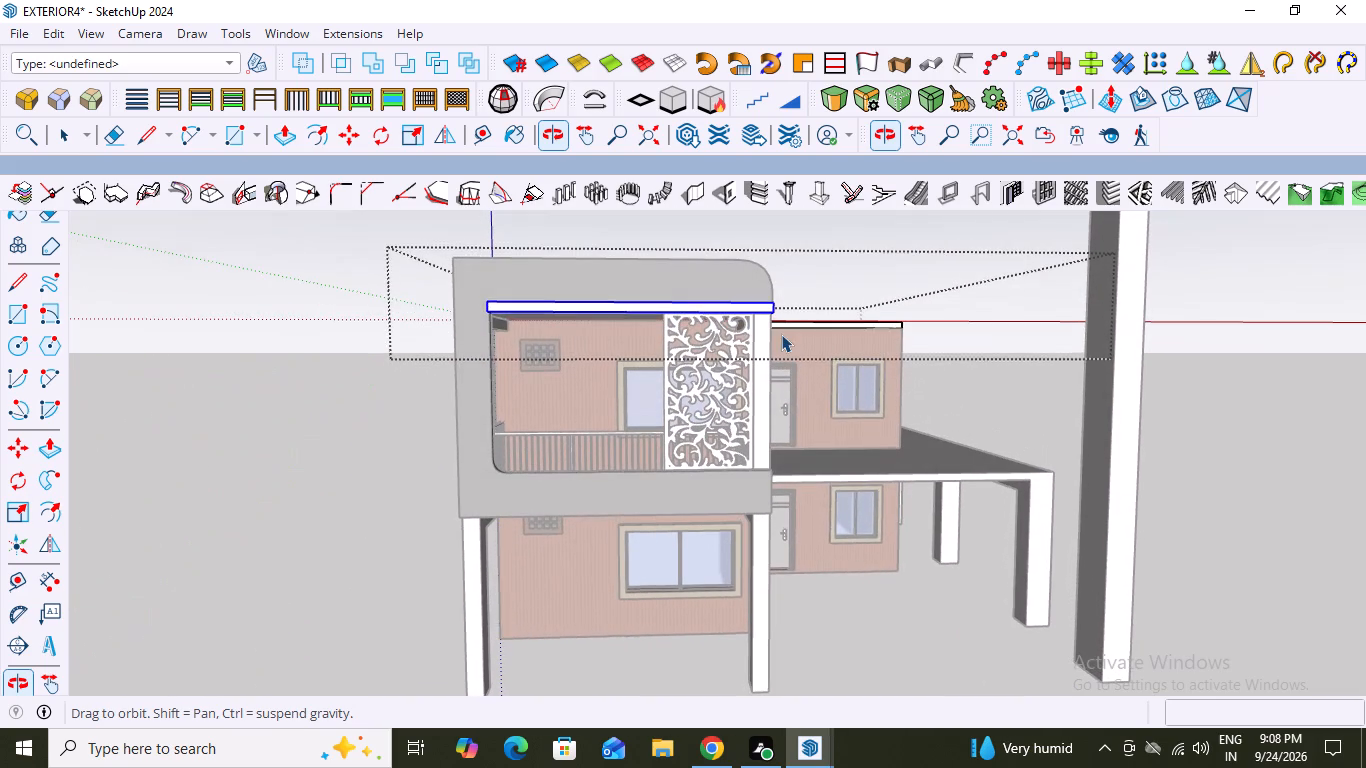
{"action": "scroll", "coordinate": [741, 386], "scroll_direction": "up", "scroll_amount": 2}
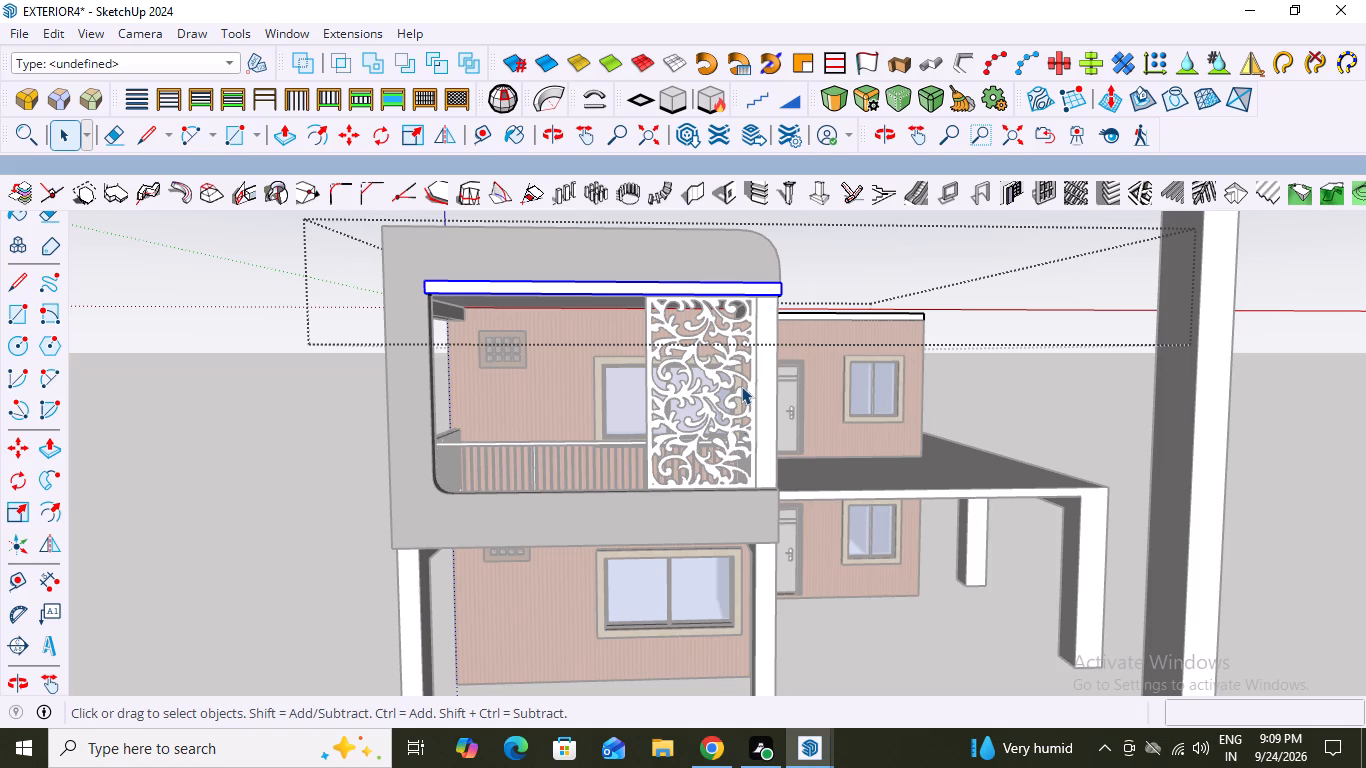
{"action": "scroll", "coordinate": [741, 386], "scroll_direction": "up", "scroll_amount": 1}
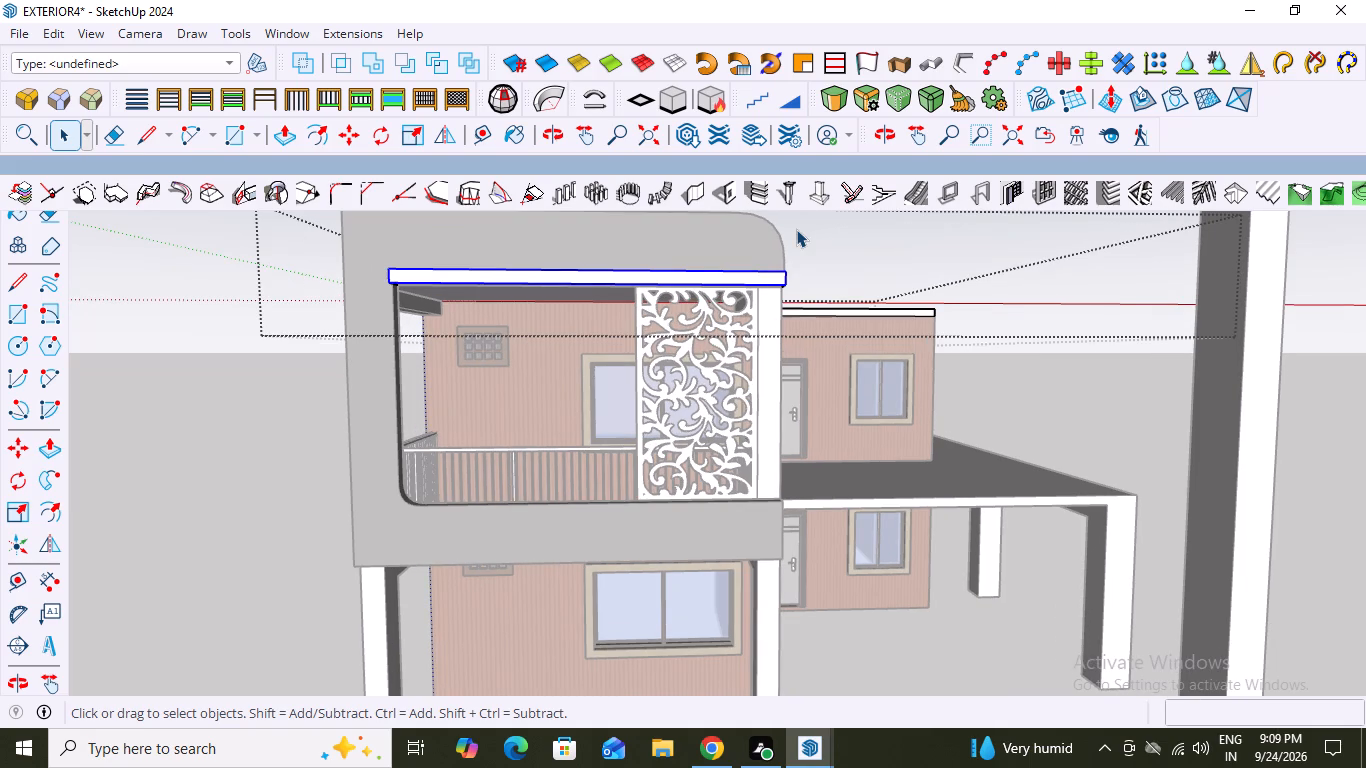
{"action": "scroll", "coordinate": [797, 223], "scroll_direction": "up", "scroll_amount": 2}
{"action": "middle_click_drag", "start_coordinate": [781, 302], "coordinate": [786, 387]}
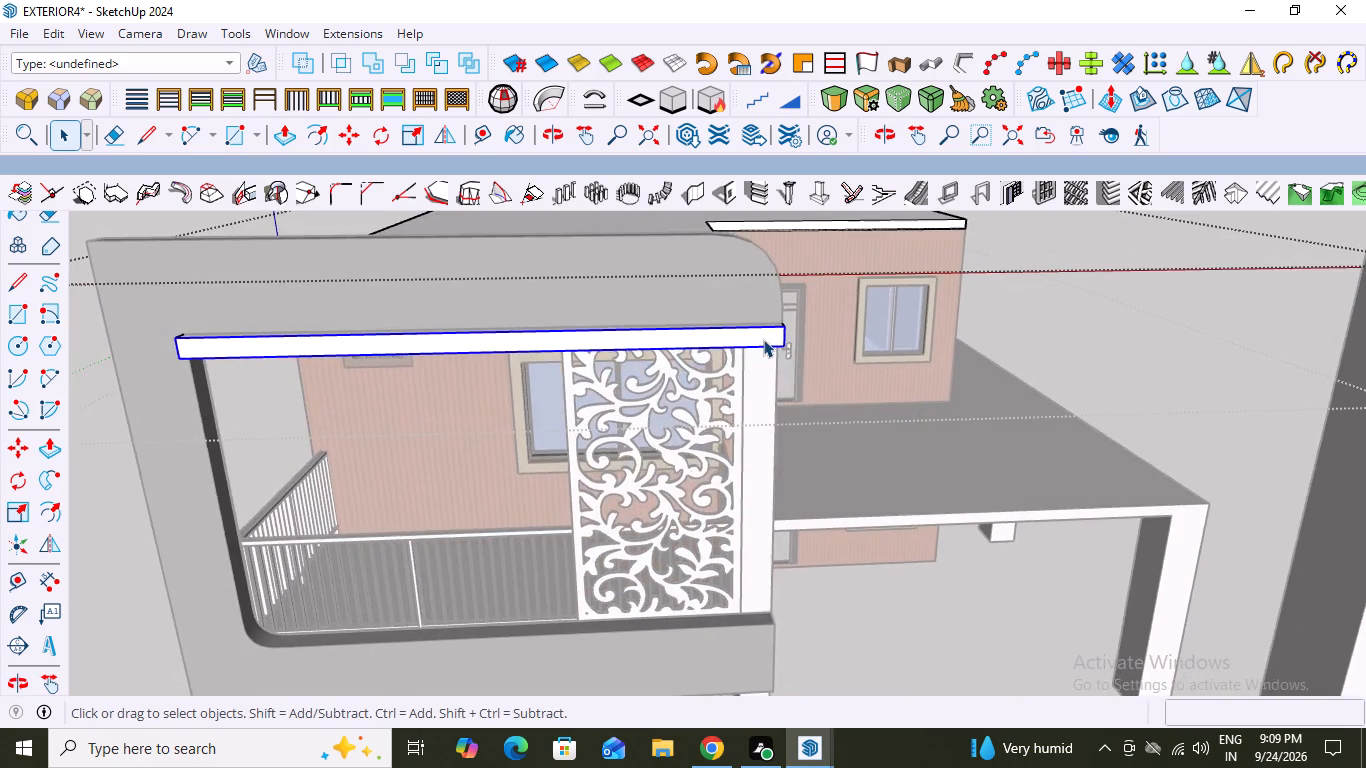
{"action": "scroll", "coordinate": [763, 339], "scroll_direction": "up", "scroll_amount": 9}
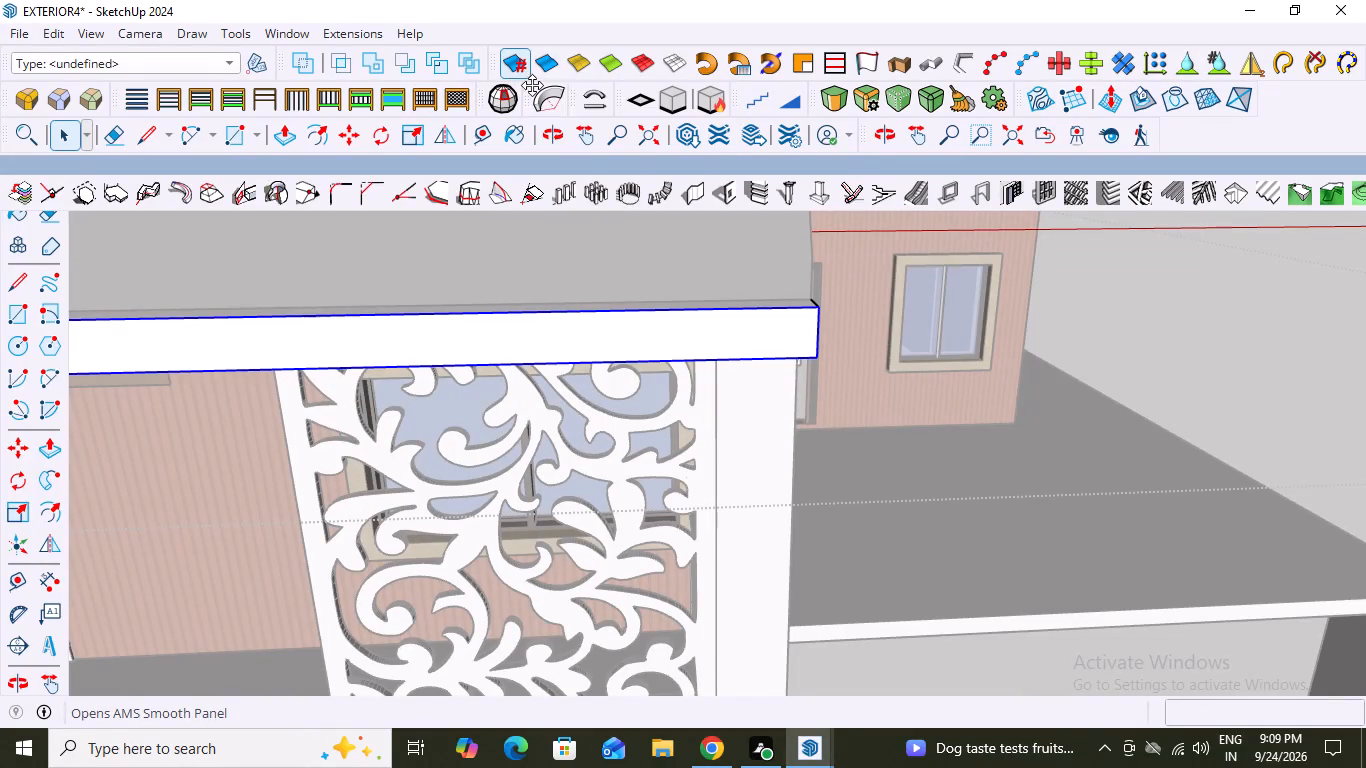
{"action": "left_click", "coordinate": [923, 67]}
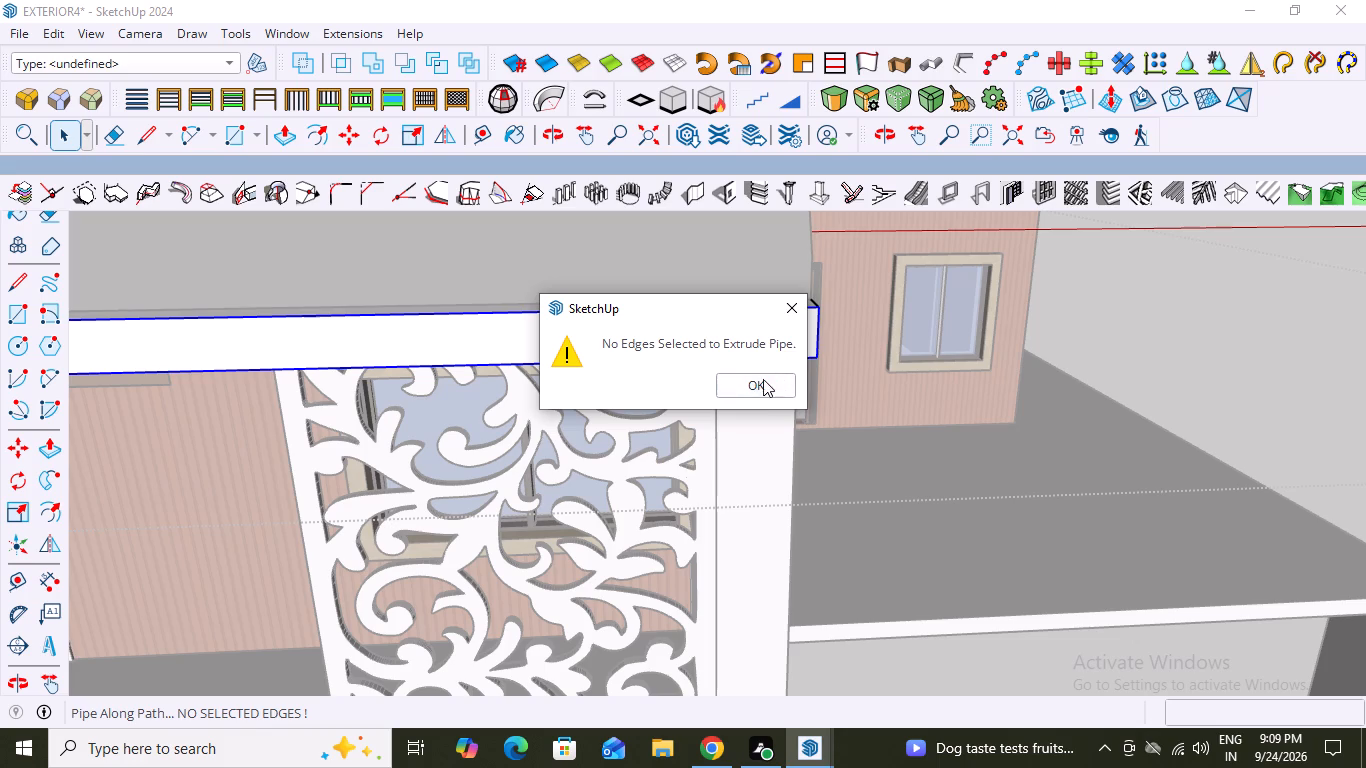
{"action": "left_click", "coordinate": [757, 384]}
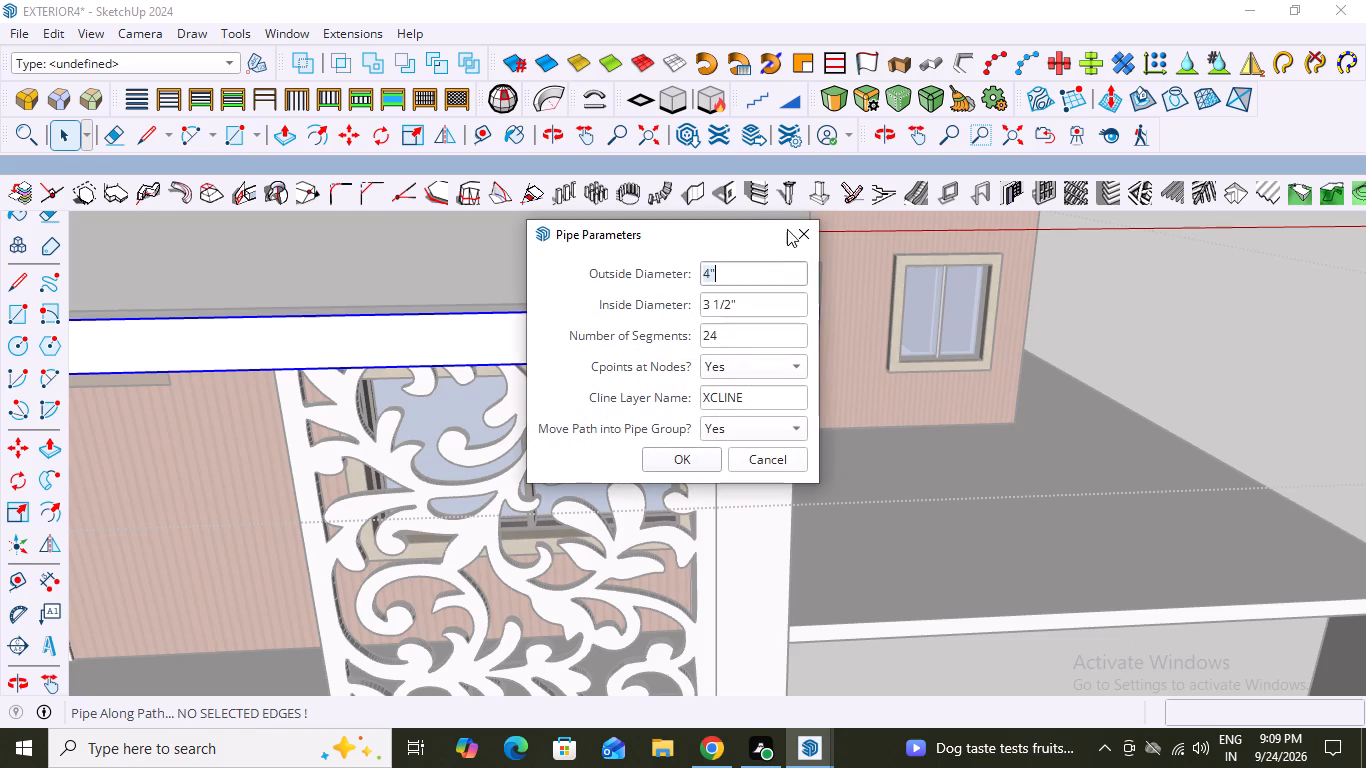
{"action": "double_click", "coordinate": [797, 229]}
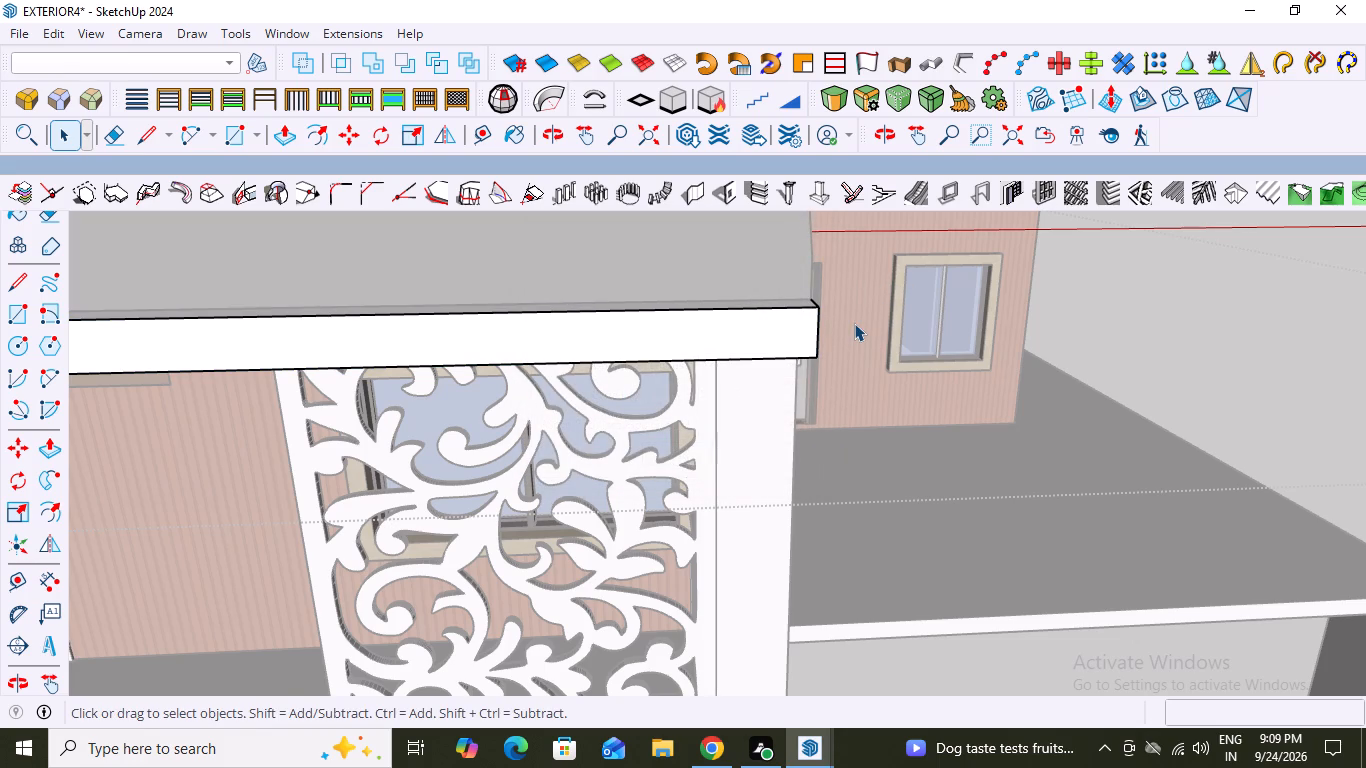
Open the roof slab's front strip for editing and select its front face.
{"action": "double_click", "coordinate": [739, 334]}
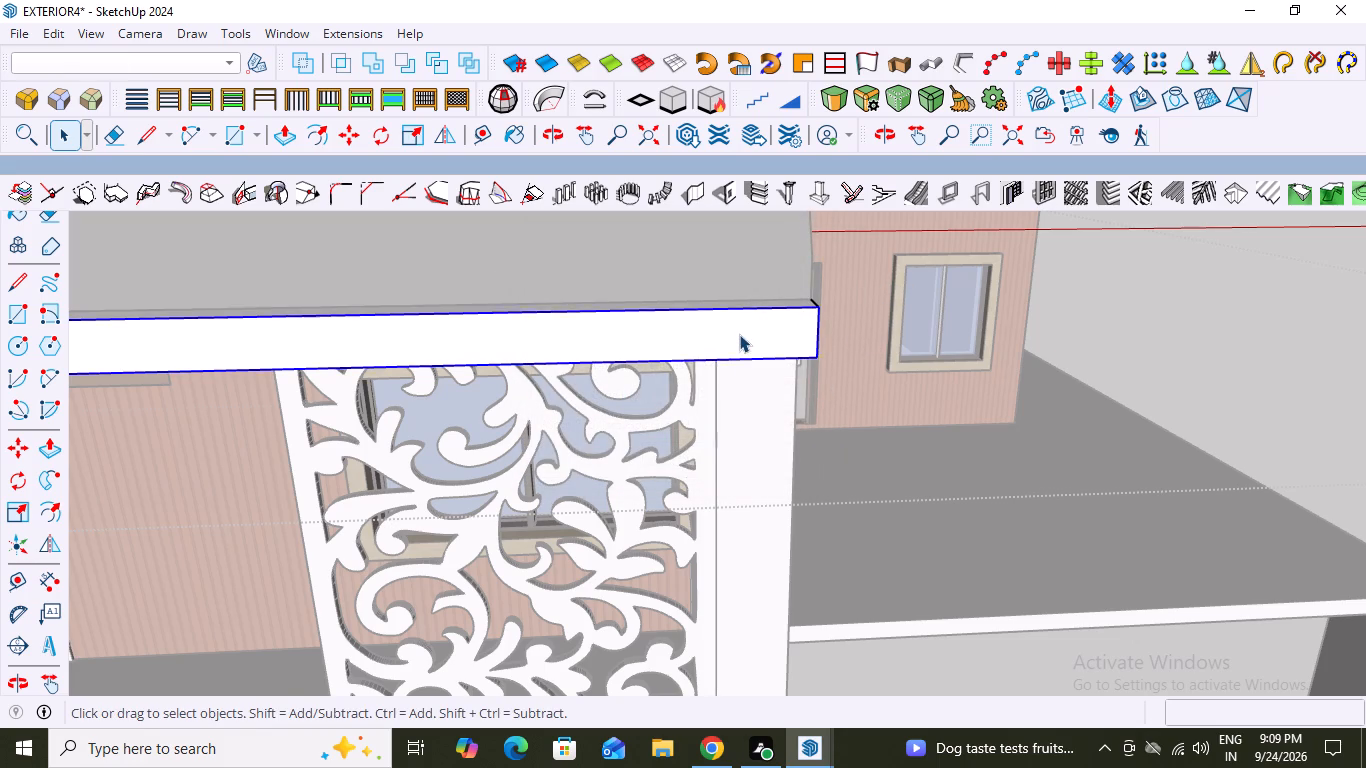
{"action": "left_click", "coordinate": [739, 334]}
{"action": "left_click", "coordinate": [739, 334]}
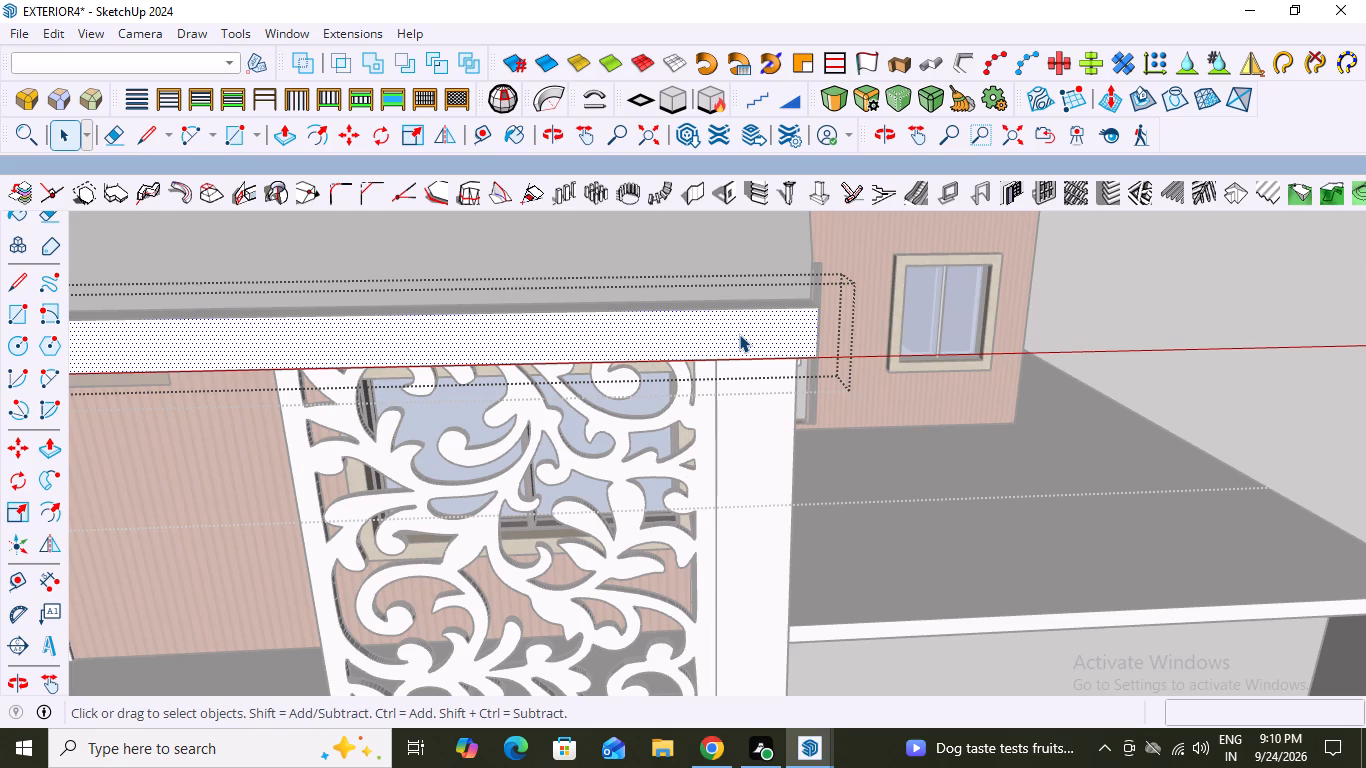
Make the Curic Face Knife tool available and dock it beside the other extension tools.
{"action": "right_click", "coordinate": [1190, 131]}
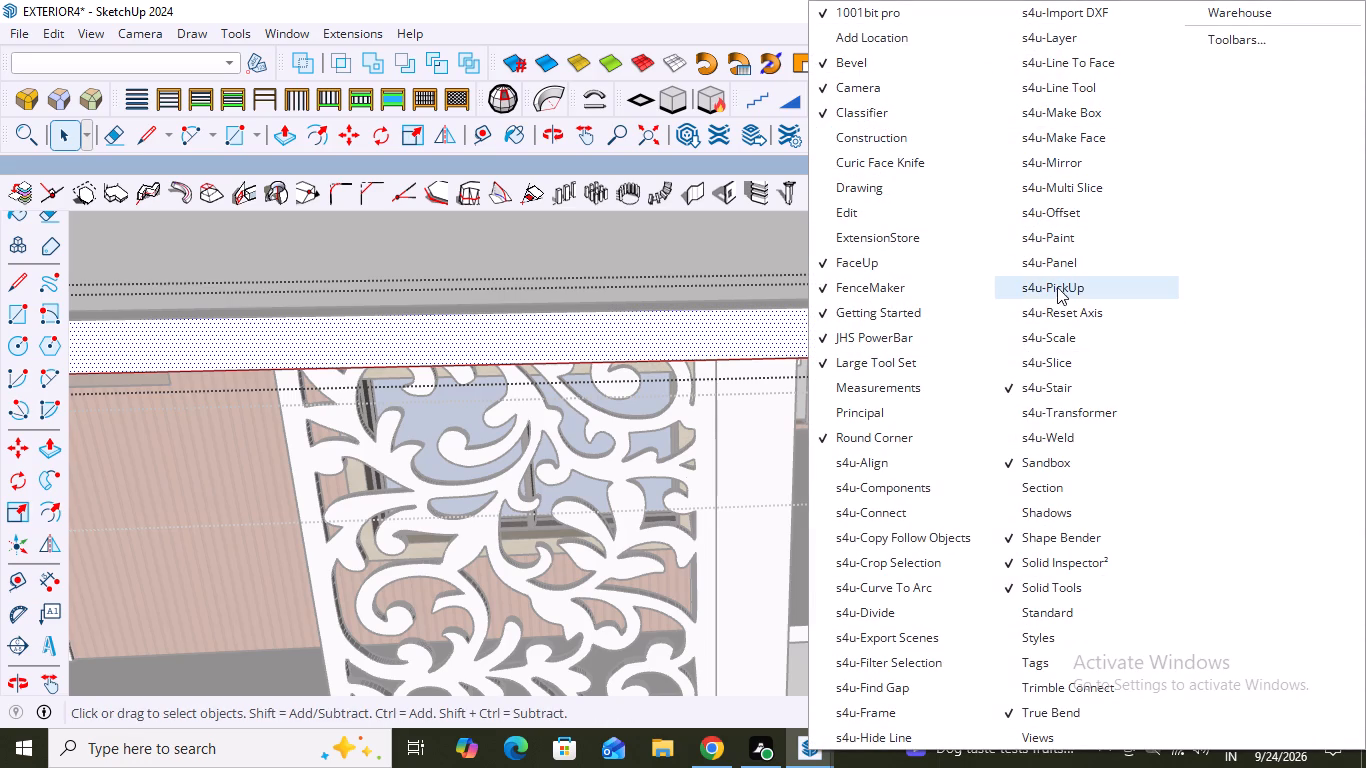
{"action": "scroll", "coordinate": [1055, 289], "scroll_direction": "down", "scroll_amount": 4}
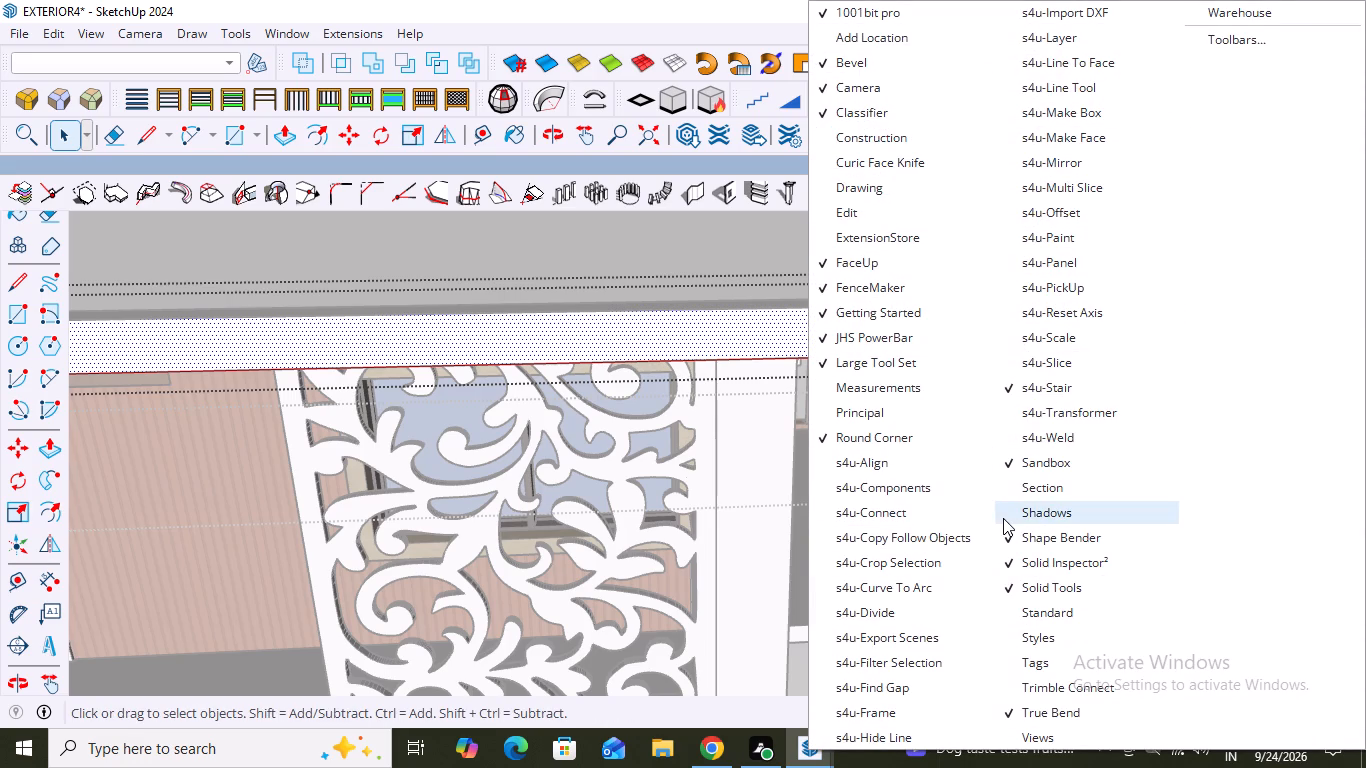
{"action": "scroll", "coordinate": [1003, 518], "scroll_direction": "down", "scroll_amount": 4}
{"action": "scroll", "coordinate": [829, 626], "scroll_direction": "down", "scroll_amount": 3}
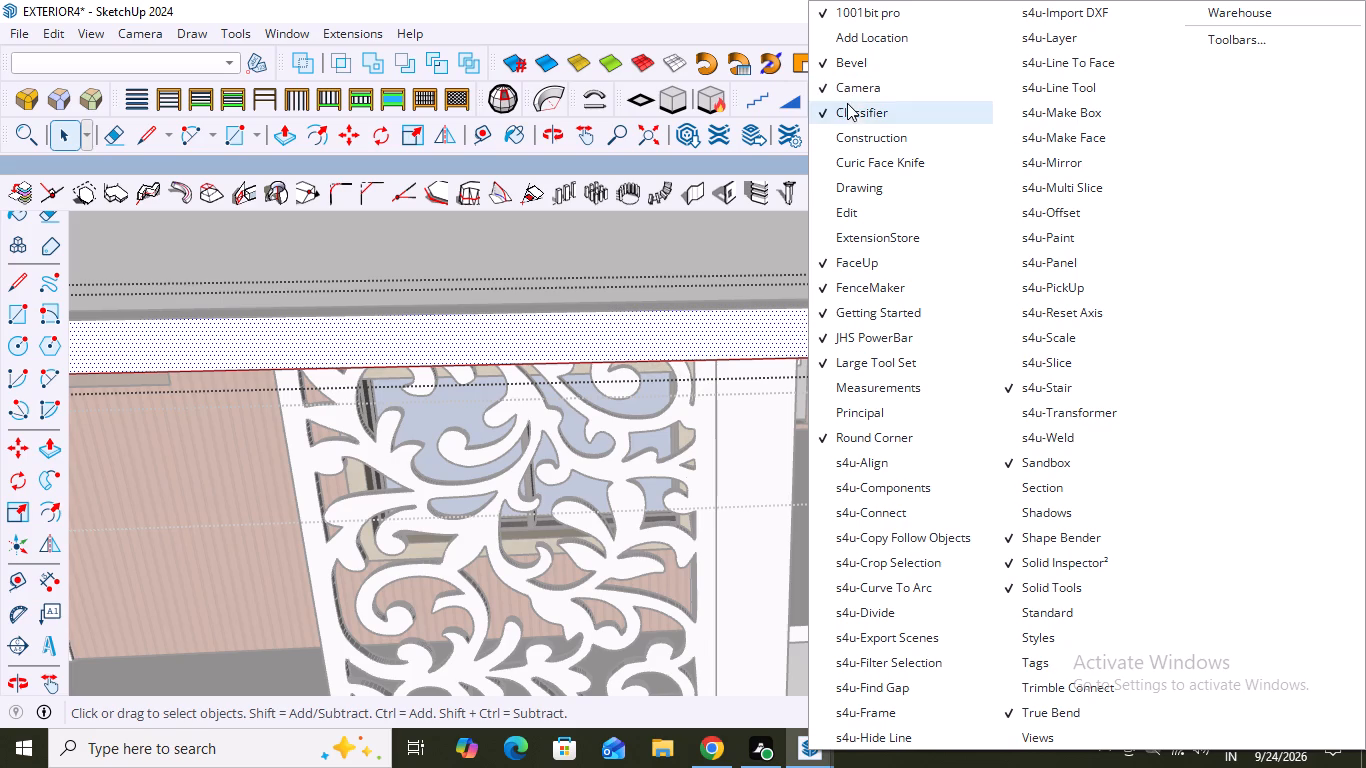
{"action": "left_click", "coordinate": [827, 163]}
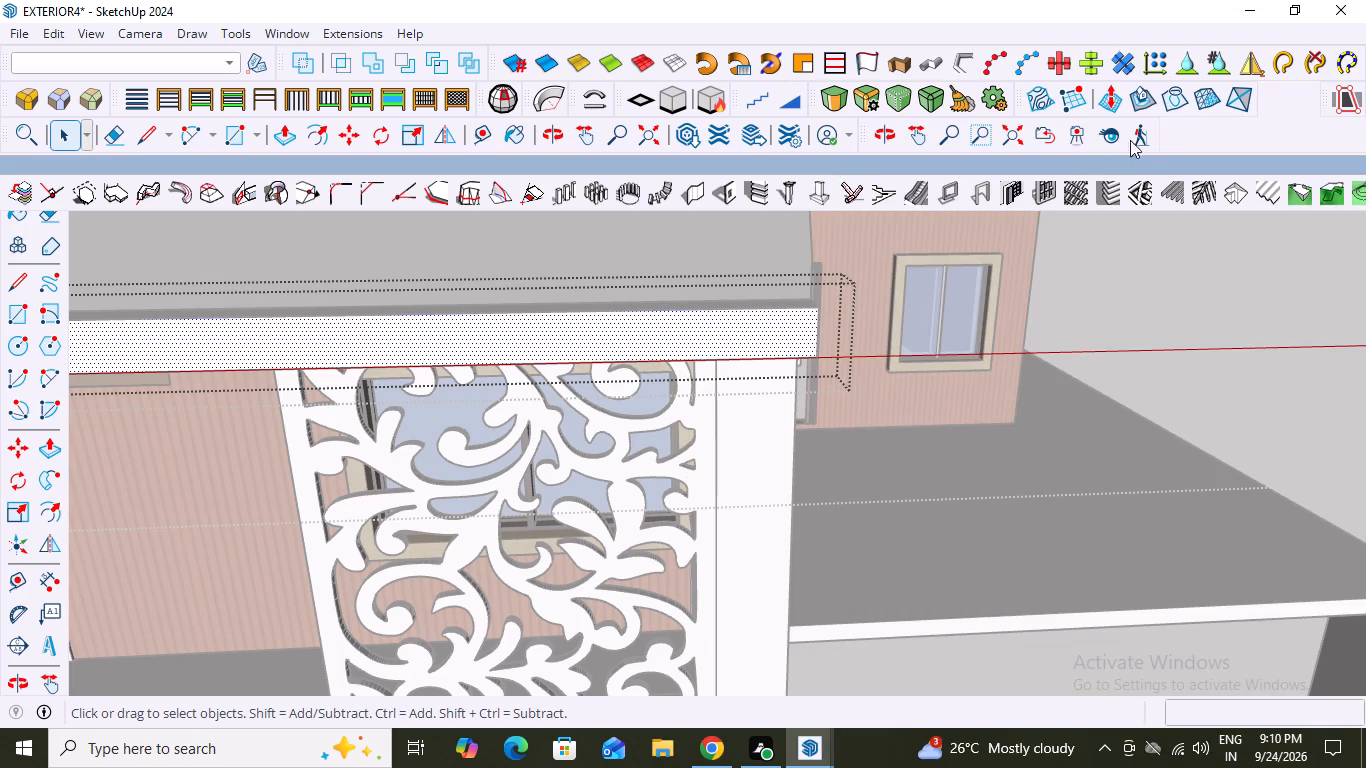
{"action": "left_click_drag", "start_coordinate": [1326, 98], "coordinate": [1242, 152]}
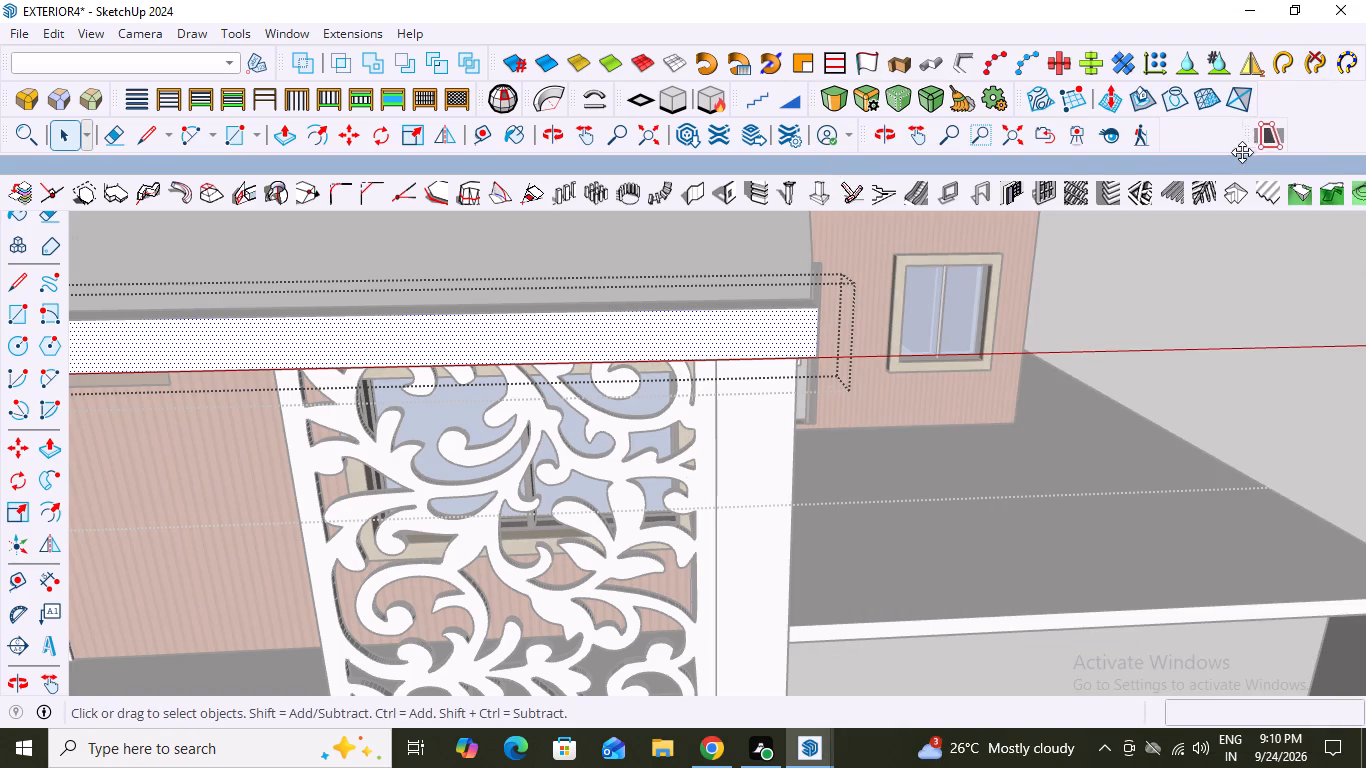
{"action": "left_click_drag", "start_coordinate": [1242, 152], "coordinate": [1163, 136]}
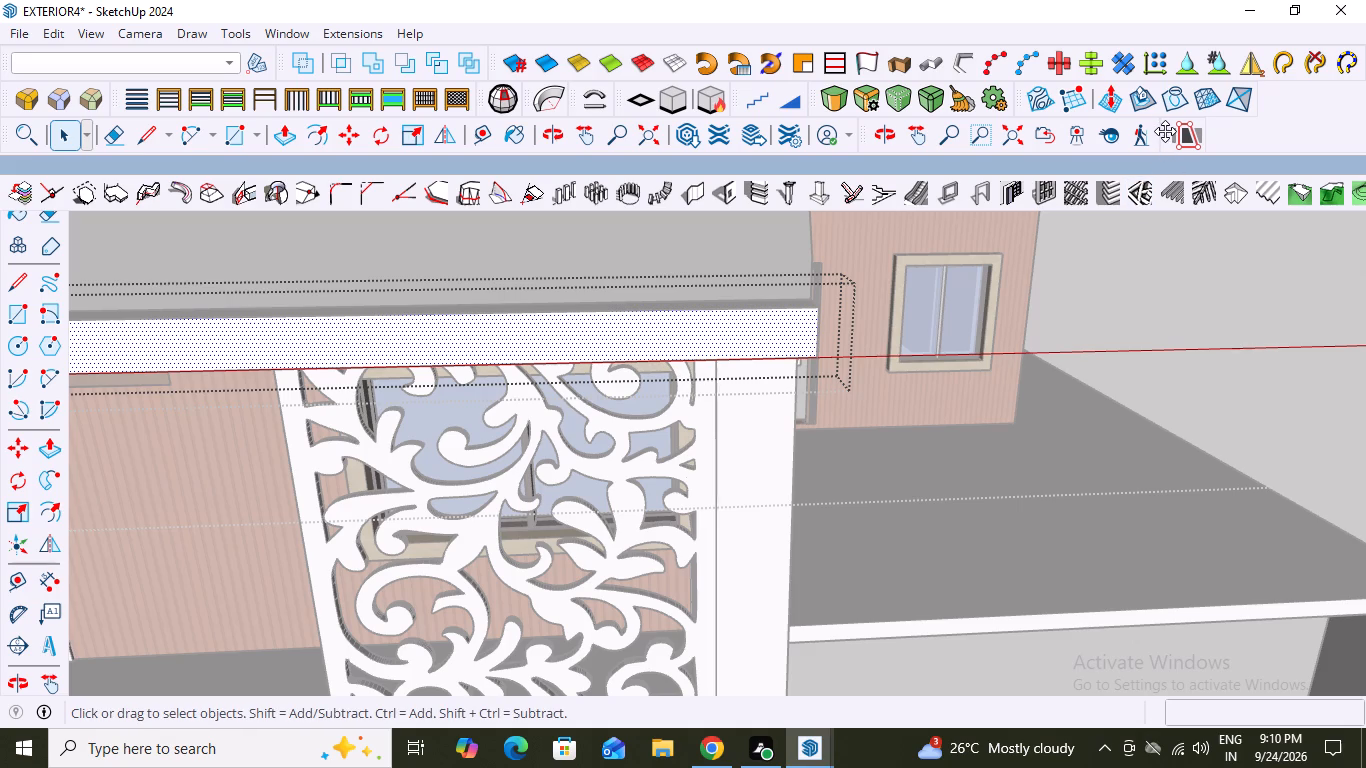
{"action": "left_click_drag", "start_coordinate": [1165, 131], "coordinate": [1245, 95]}
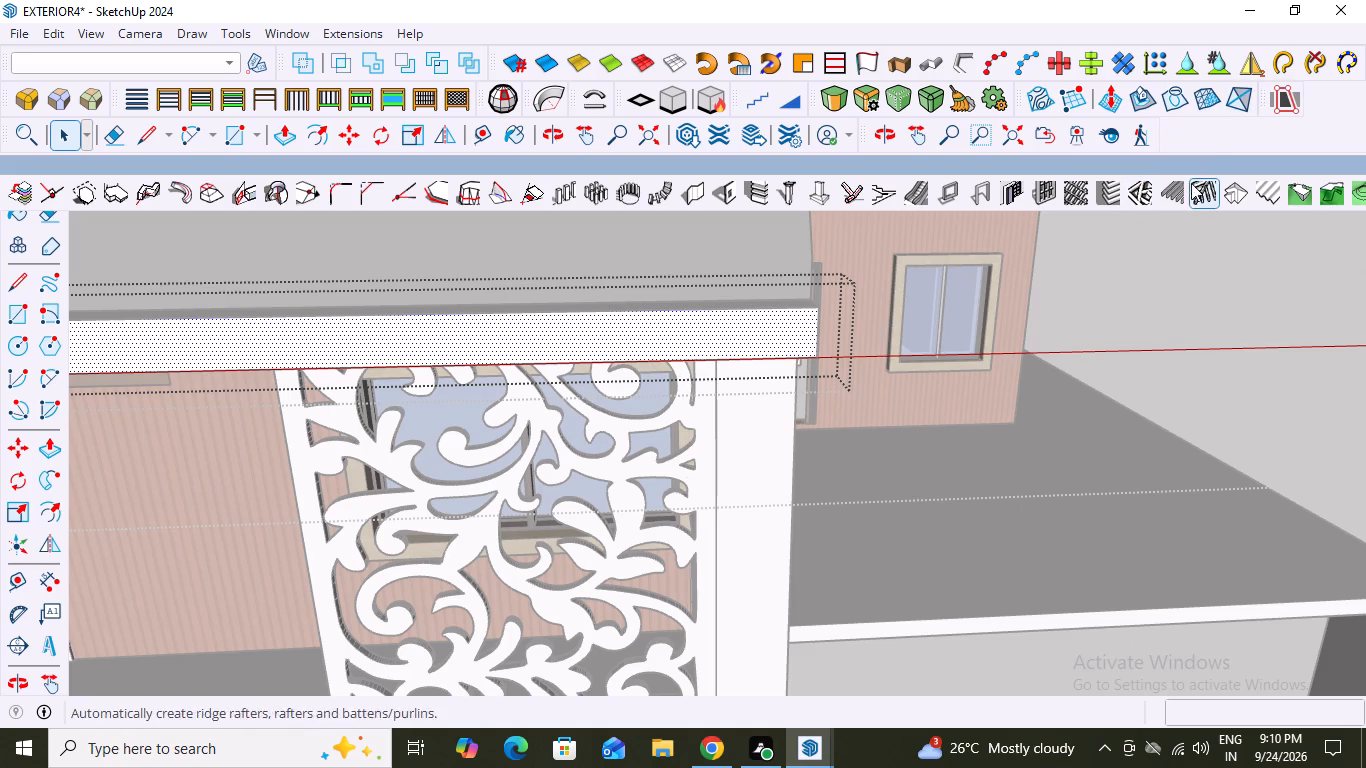
Draw an inward-curving half-circle arc across the end of the strip's front face, with a 6" chord and 3" bulge.
{"action": "scroll", "coordinate": [1162, 267], "scroll_direction": "down", "scroll_amount": 2}
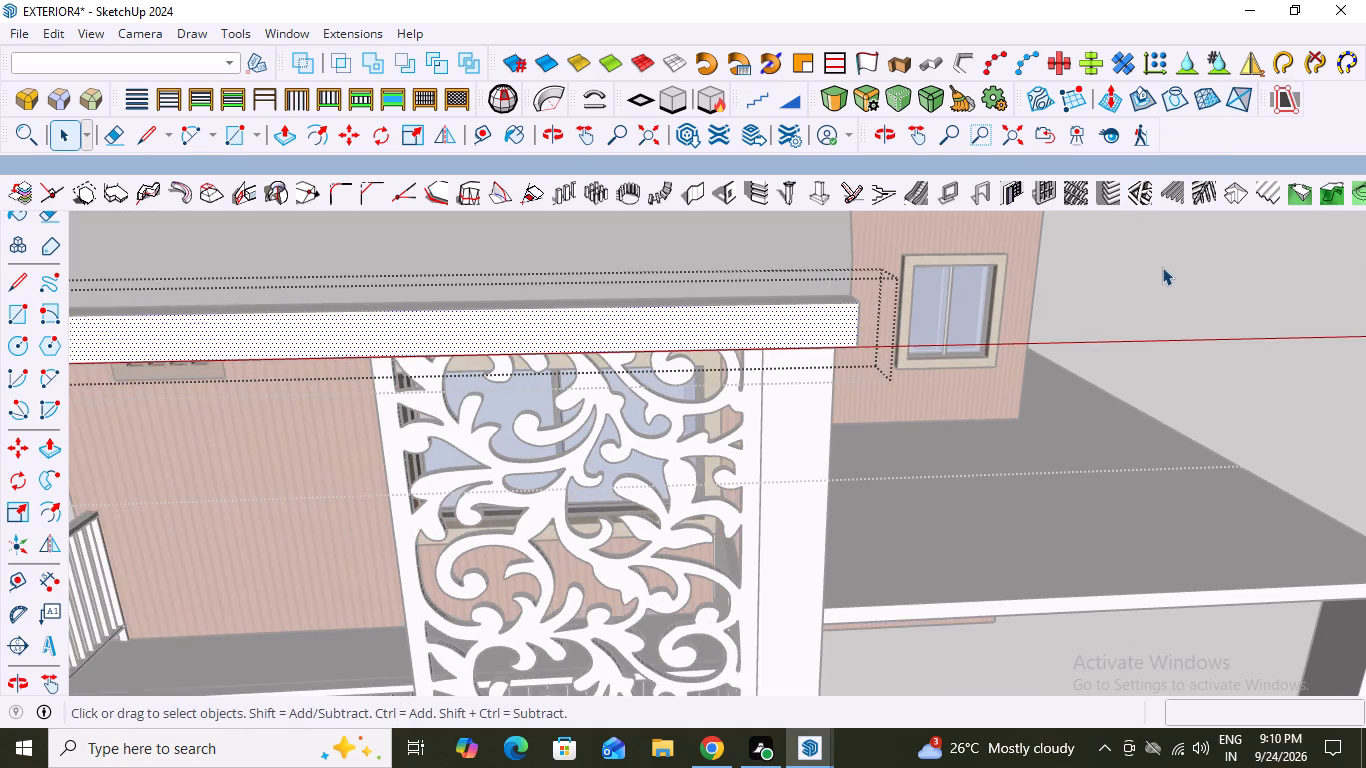
{"action": "scroll", "coordinate": [1162, 336], "scroll_direction": "down", "scroll_amount": 2}
{"action": "scroll", "coordinate": [1099, 386], "scroll_direction": "down", "scroll_amount": 2}
{"action": "scroll", "coordinate": [944, 448], "scroll_direction": "down", "scroll_amount": 2}
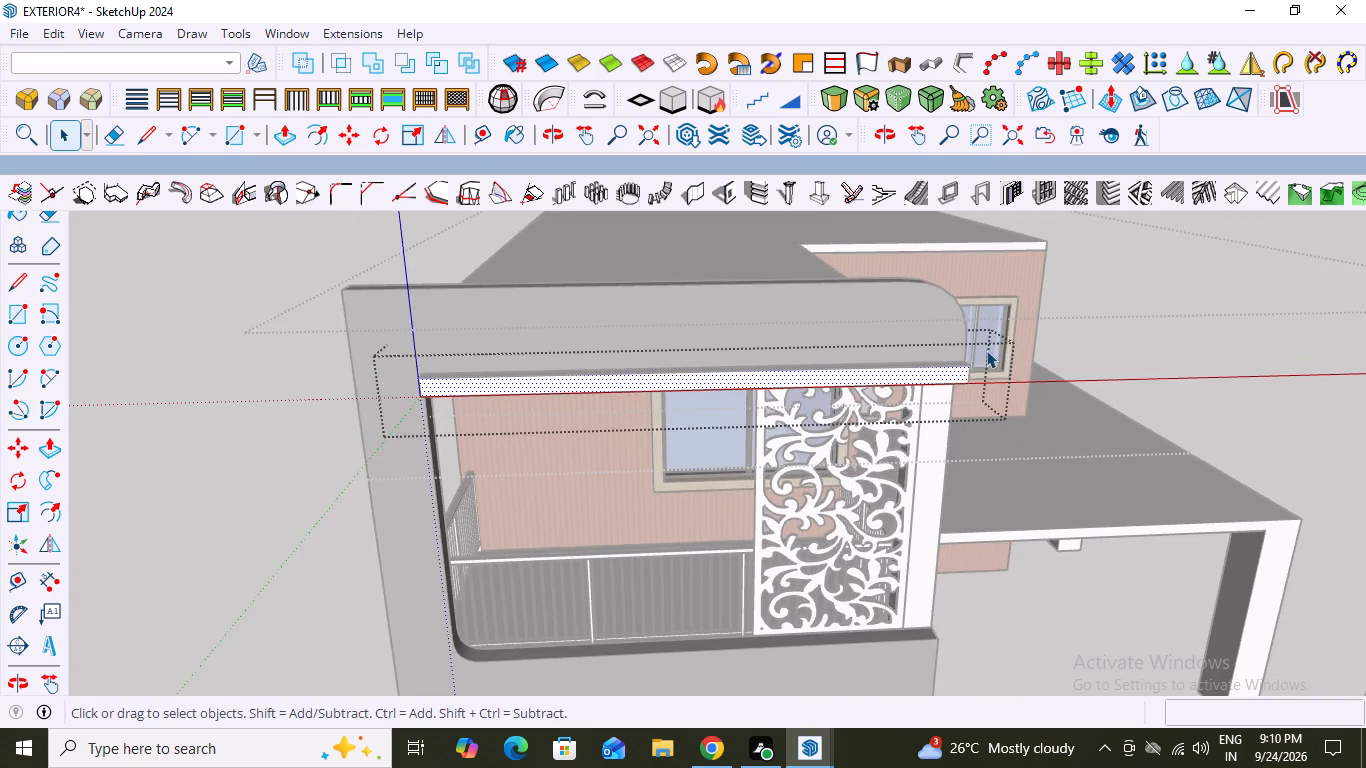
{"action": "scroll", "coordinate": [986, 350], "scroll_direction": "up", "scroll_amount": 6}
{"action": "scroll", "coordinate": [962, 383], "scroll_direction": "down", "scroll_amount": 5}
{"action": "scroll", "coordinate": [930, 445], "scroll_direction": "up", "scroll_amount": 2}
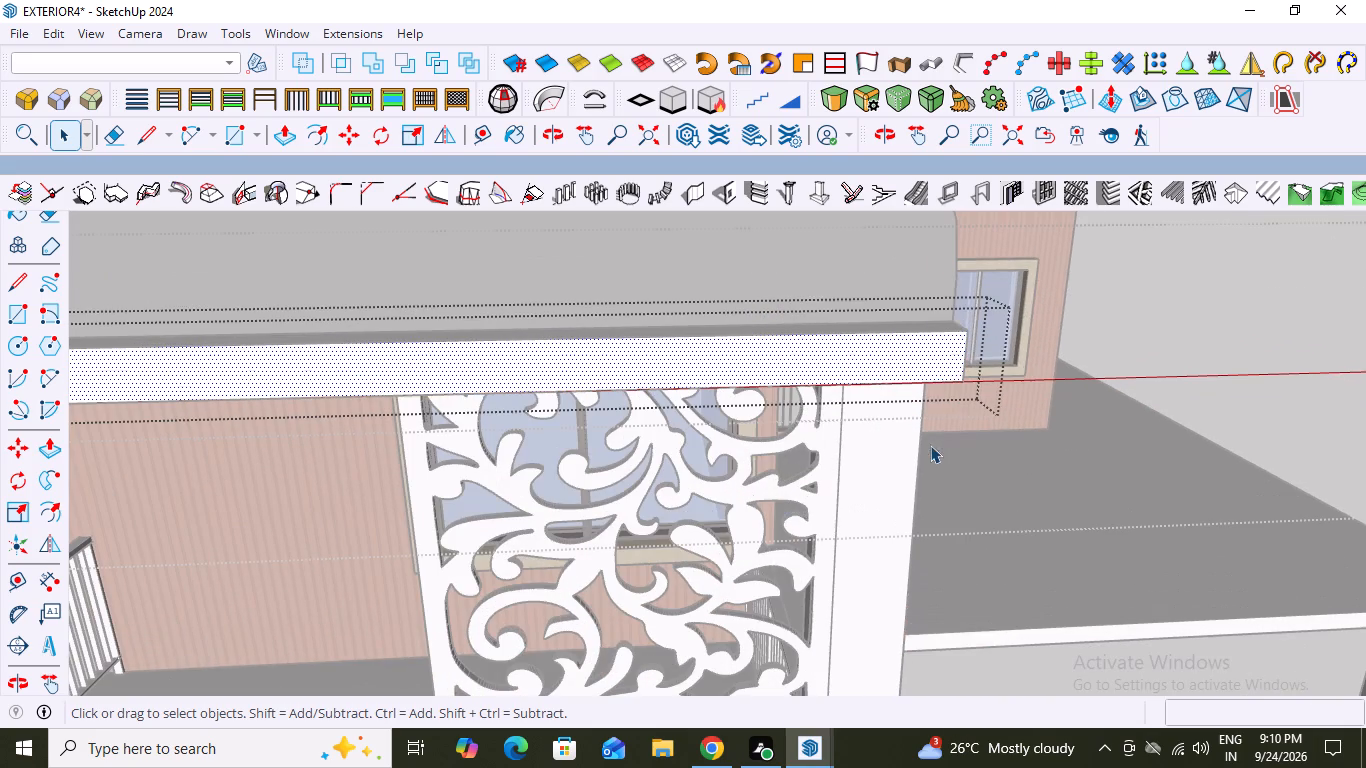
{"action": "triple_click", "coordinate": [932, 369]}
{"action": "left_click", "coordinate": [932, 369]}
{"action": "scroll", "coordinate": [948, 353], "scroll_direction": "up", "scroll_amount": 1}
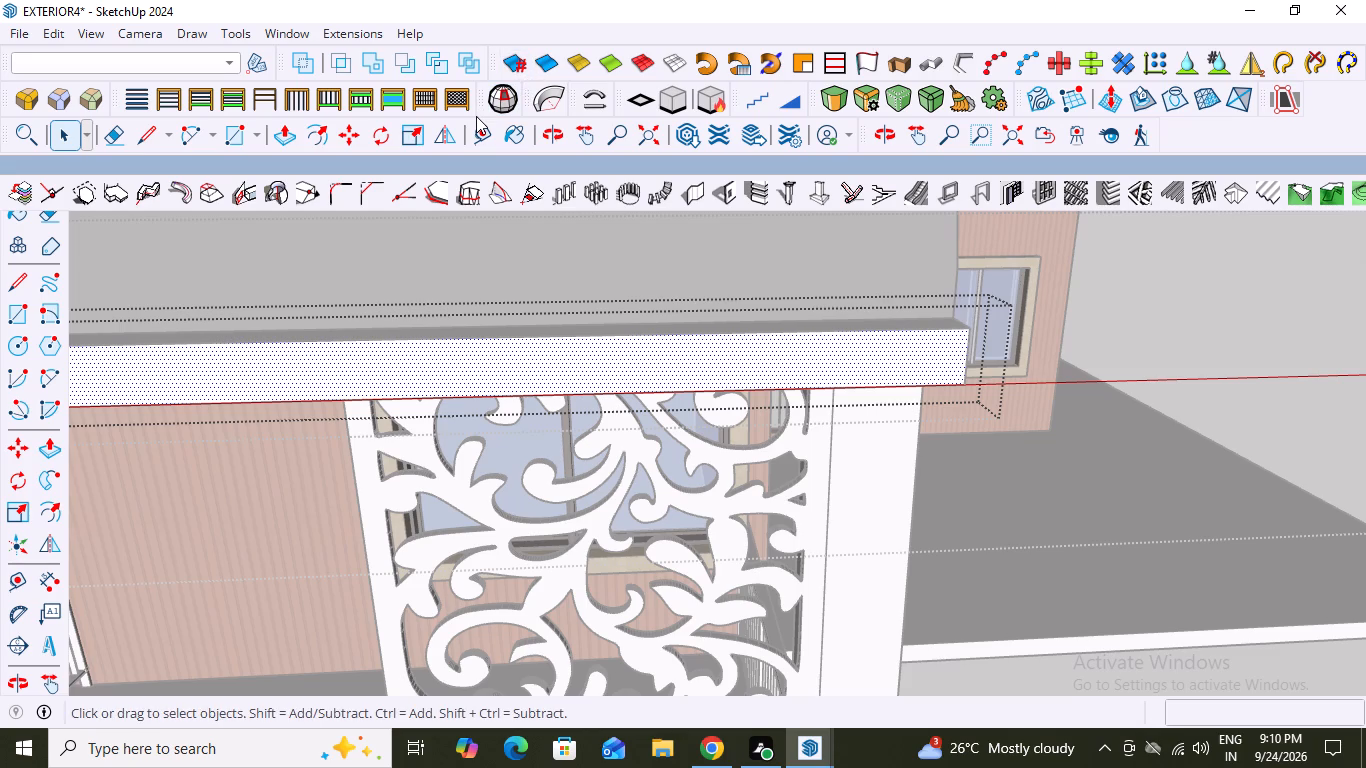
{"action": "key", "text": "a"}
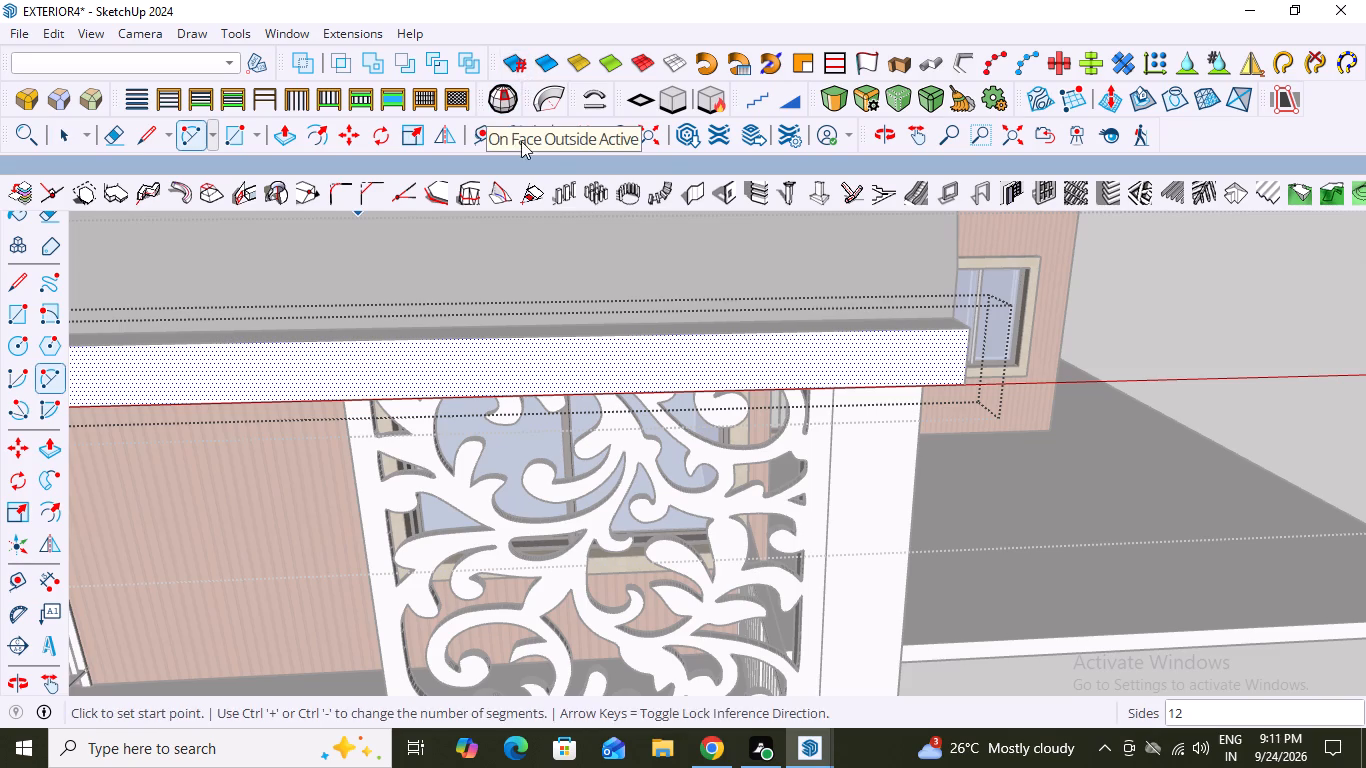
{"action": "scroll", "coordinate": [955, 405], "scroll_direction": "up", "scroll_amount": 2}
{"action": "scroll", "coordinate": [950, 403], "scroll_direction": "down", "scroll_amount": 3}
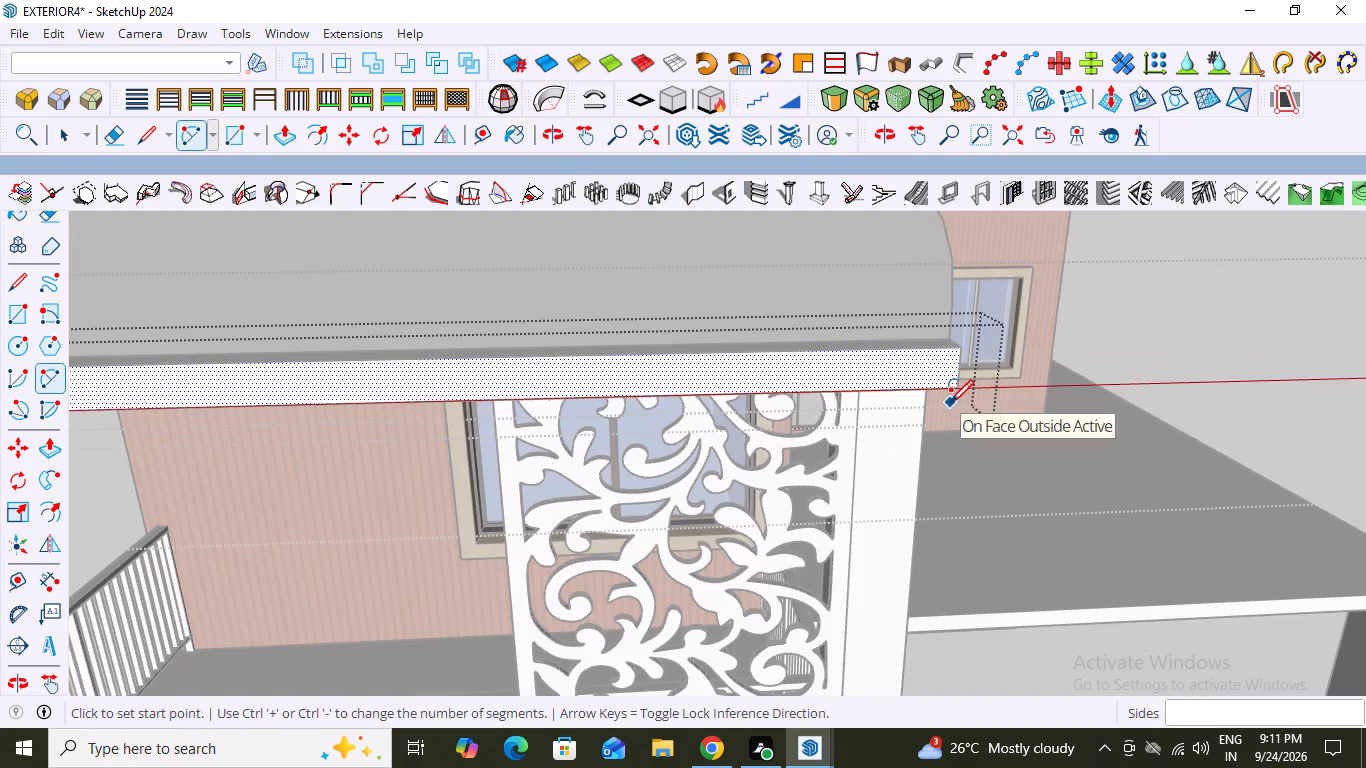
{"action": "scroll", "coordinate": [943, 373], "scroll_direction": "up", "scroll_amount": 2}
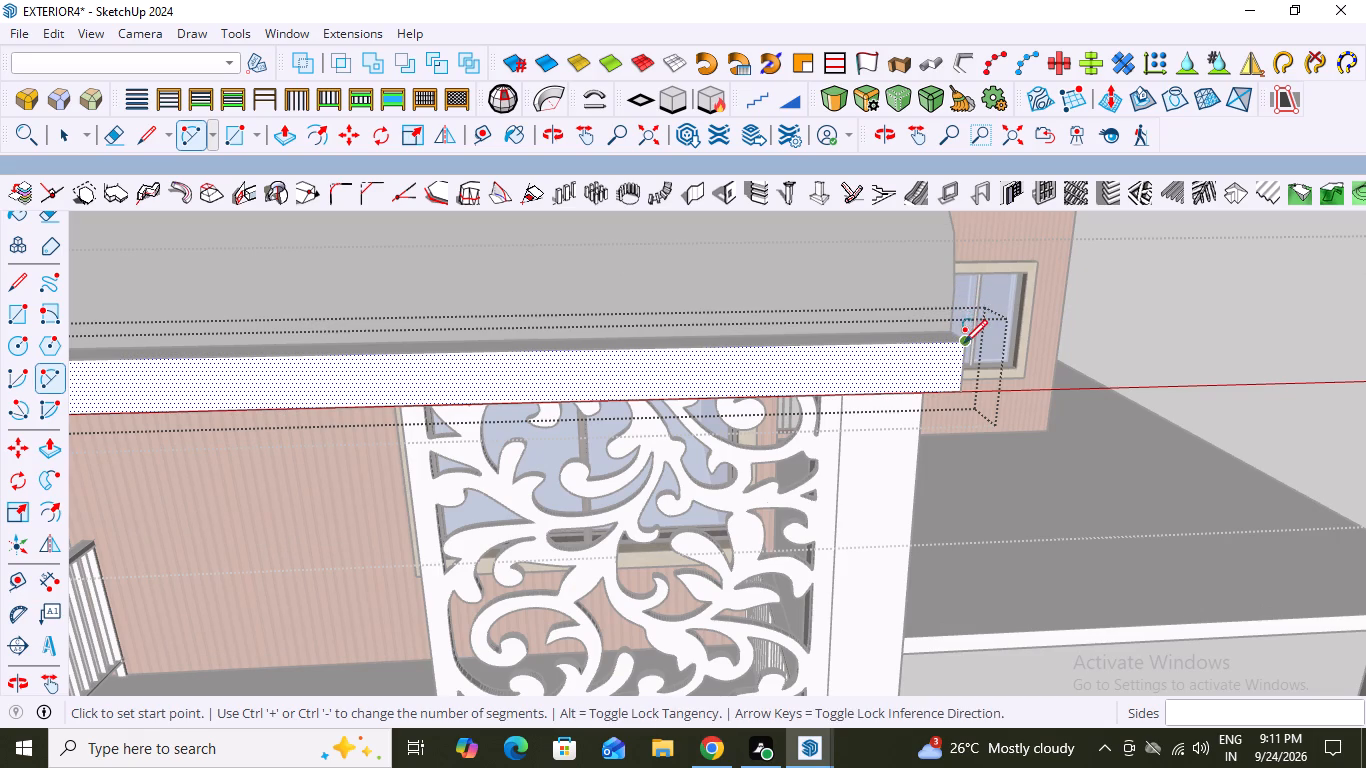
{"action": "left_click", "coordinate": [964, 343]}
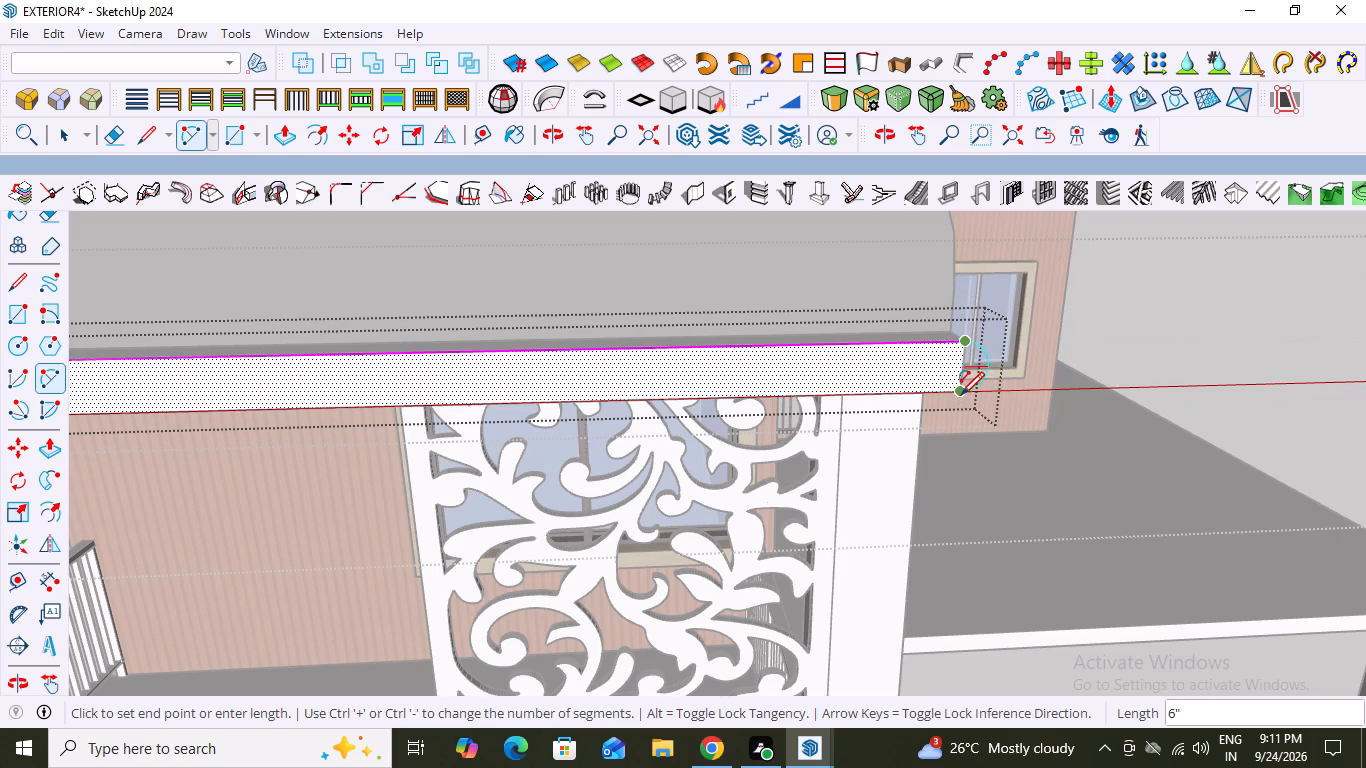
{"action": "left_click", "coordinate": [958, 391]}
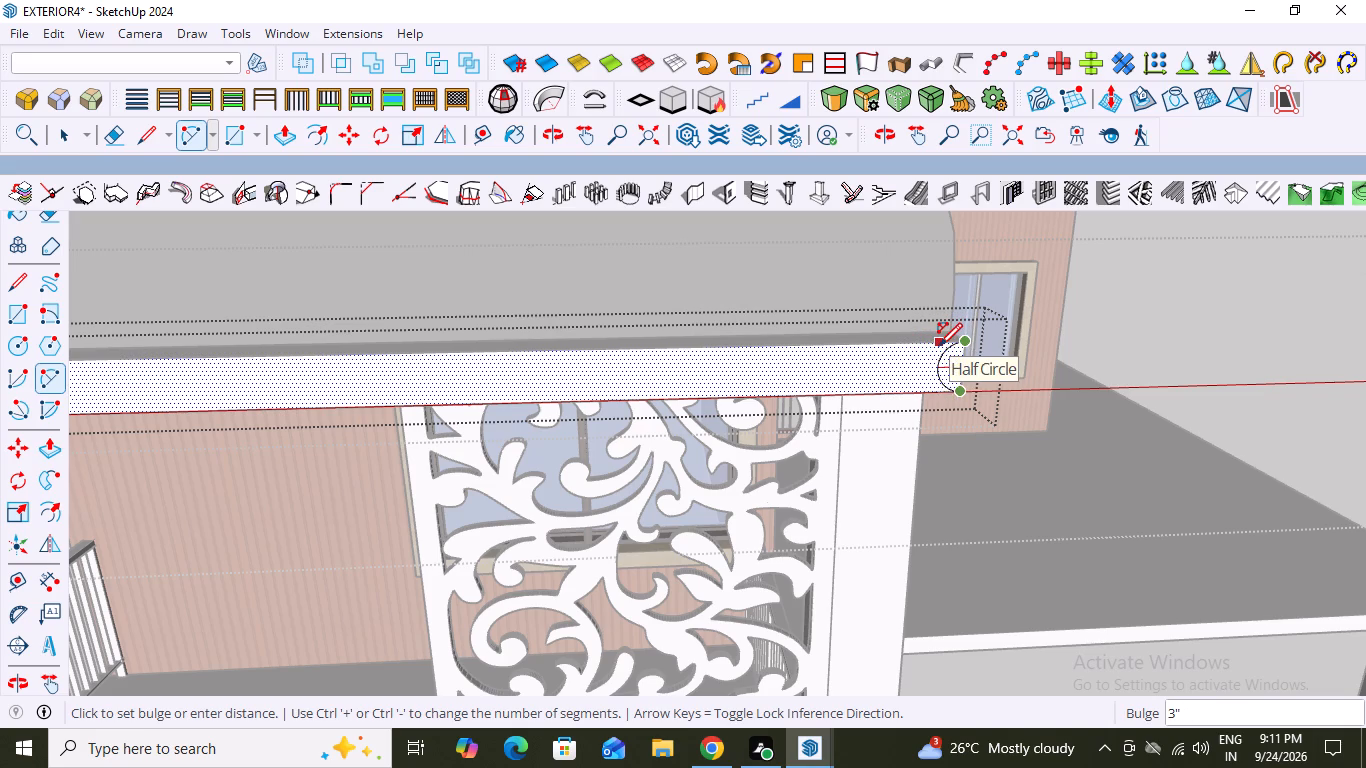
{"action": "left_click", "coordinate": [939, 346]}
{"action": "key", "text": "space"}
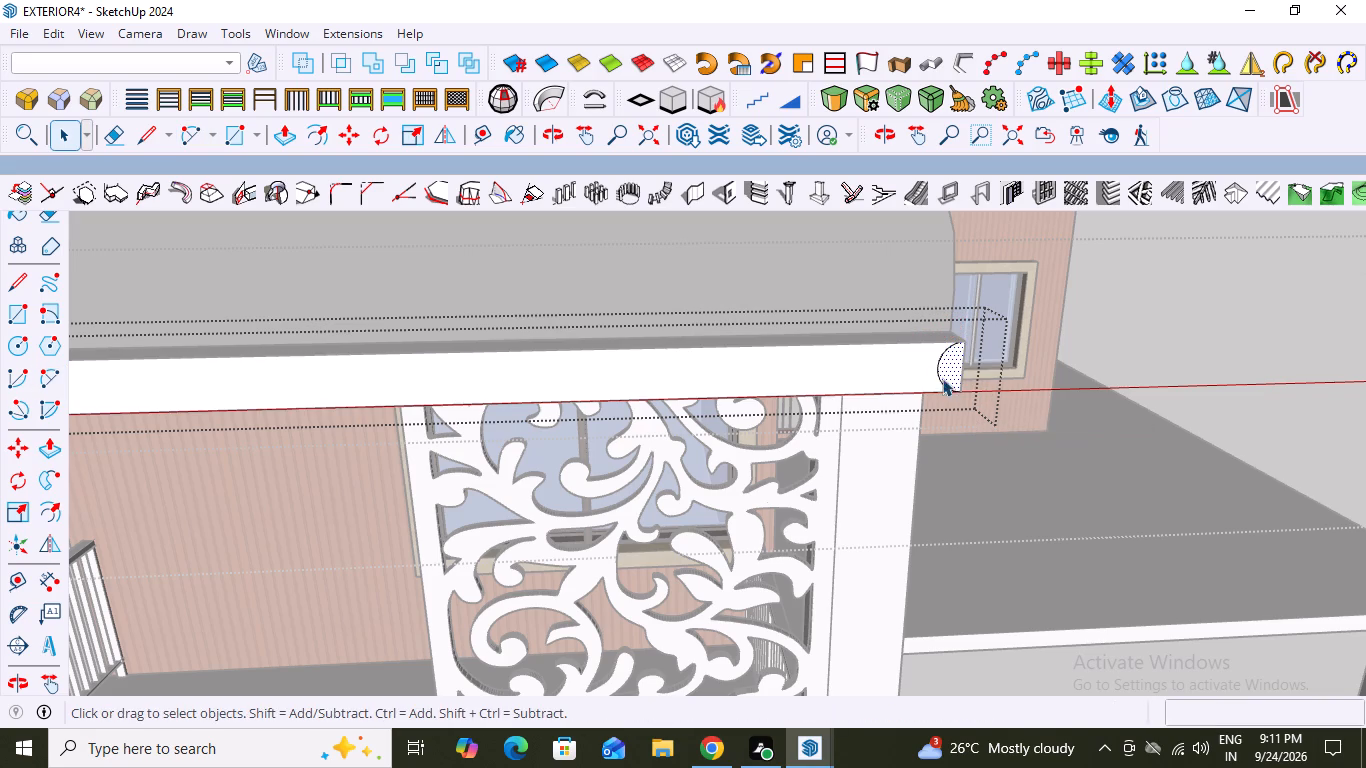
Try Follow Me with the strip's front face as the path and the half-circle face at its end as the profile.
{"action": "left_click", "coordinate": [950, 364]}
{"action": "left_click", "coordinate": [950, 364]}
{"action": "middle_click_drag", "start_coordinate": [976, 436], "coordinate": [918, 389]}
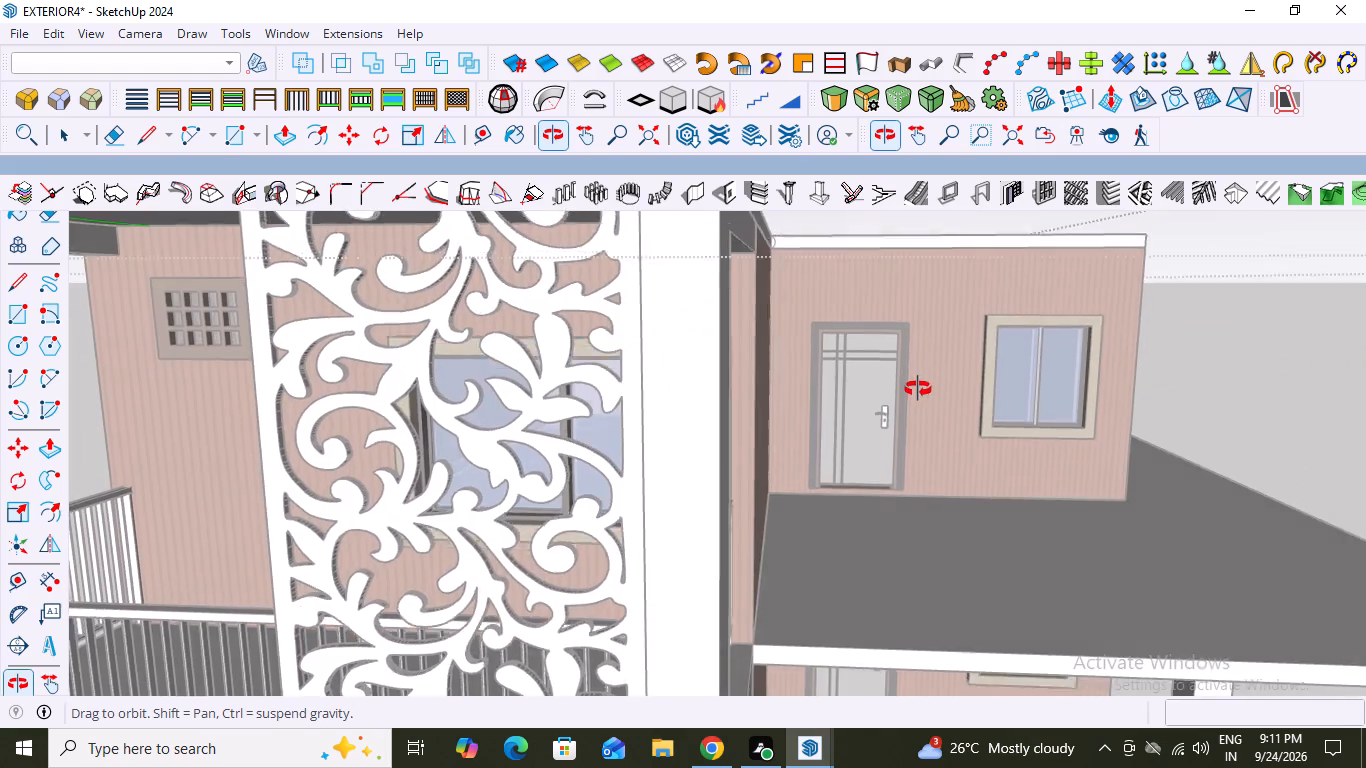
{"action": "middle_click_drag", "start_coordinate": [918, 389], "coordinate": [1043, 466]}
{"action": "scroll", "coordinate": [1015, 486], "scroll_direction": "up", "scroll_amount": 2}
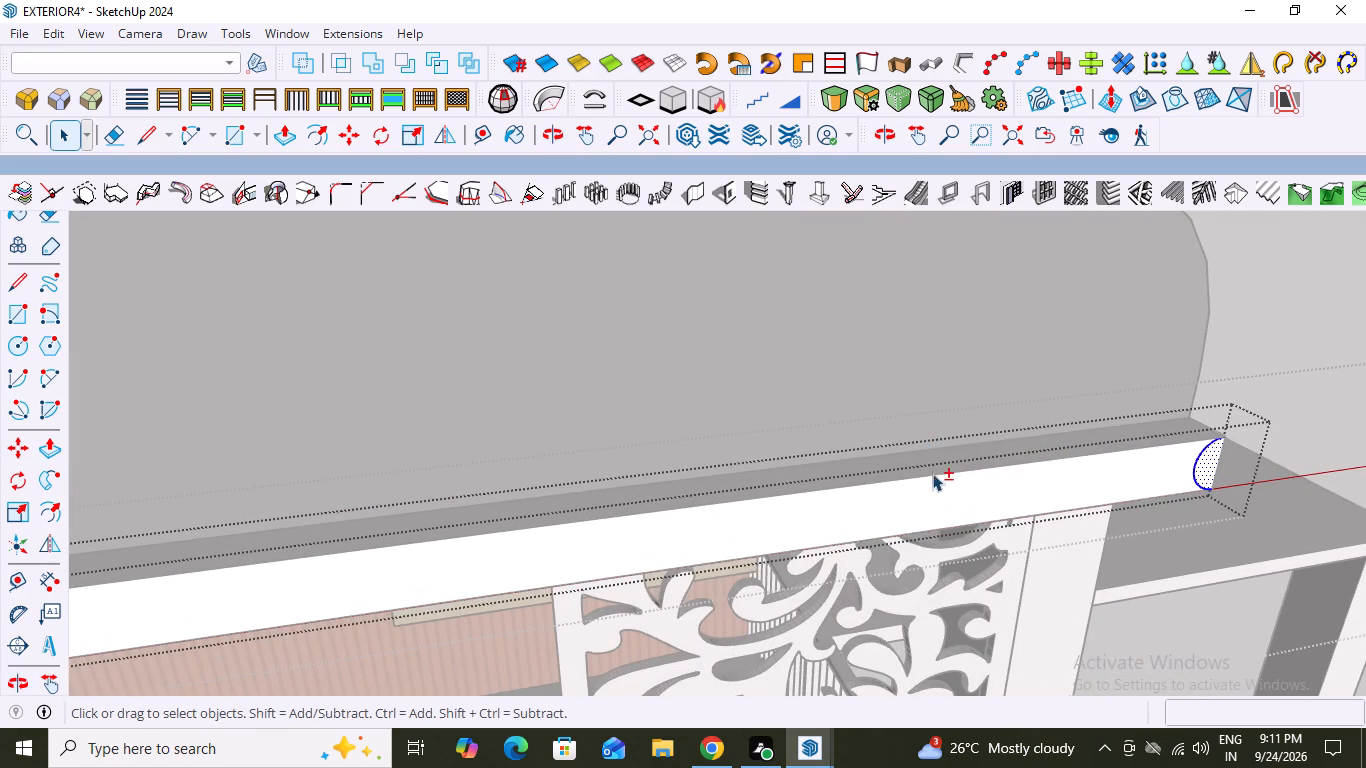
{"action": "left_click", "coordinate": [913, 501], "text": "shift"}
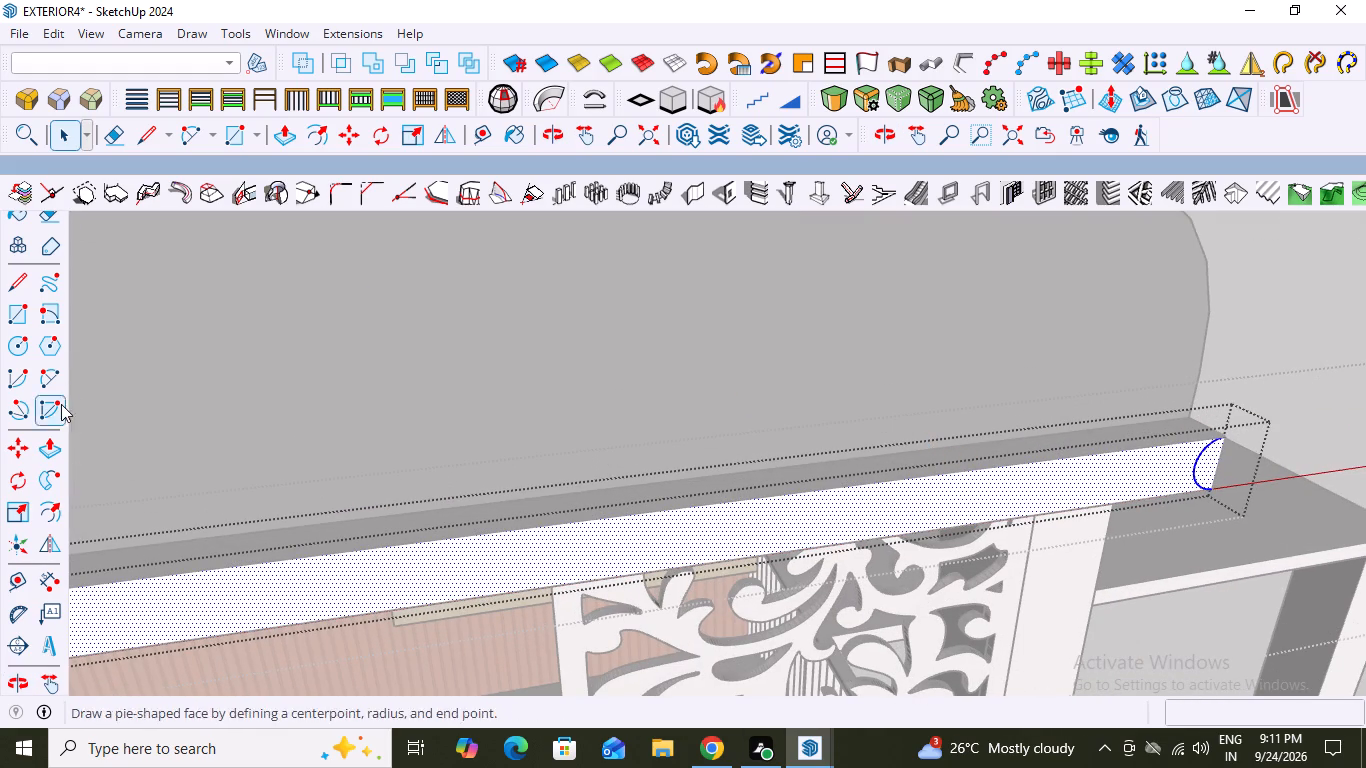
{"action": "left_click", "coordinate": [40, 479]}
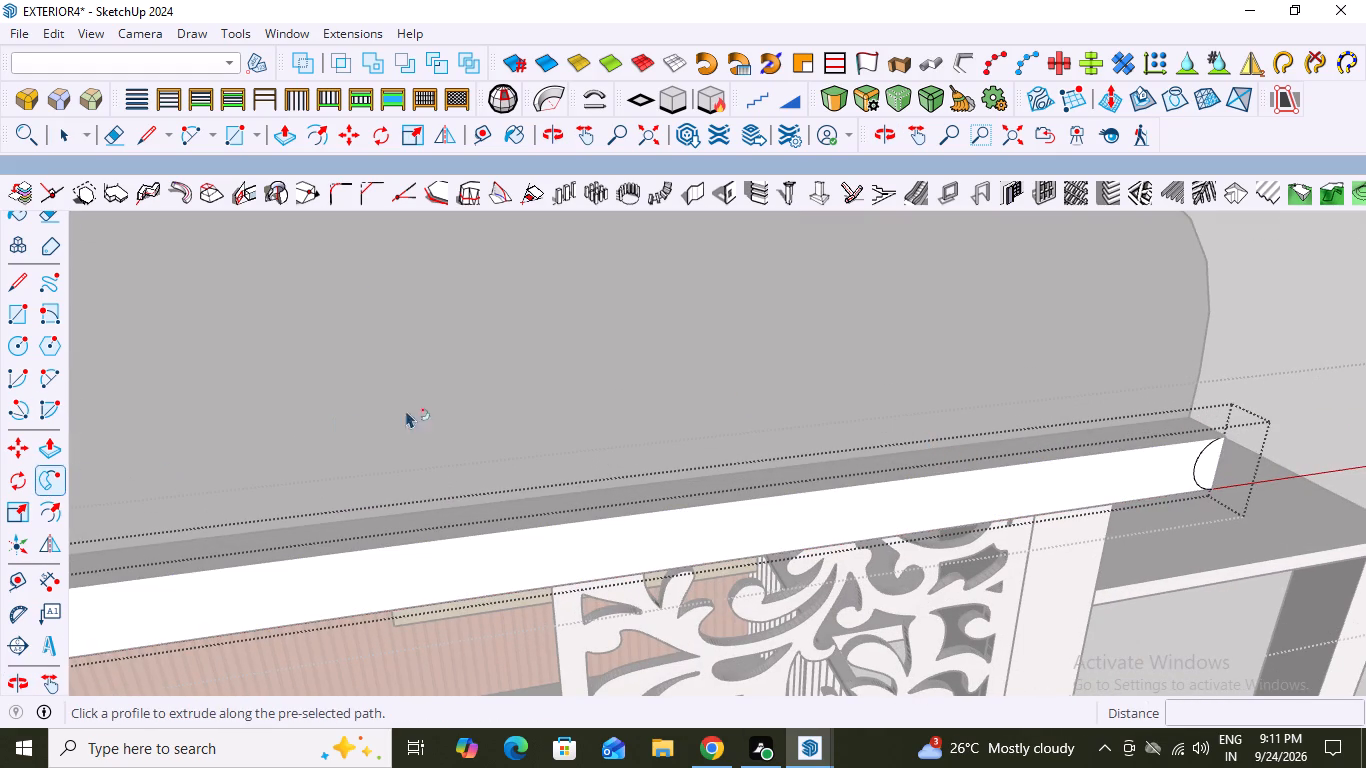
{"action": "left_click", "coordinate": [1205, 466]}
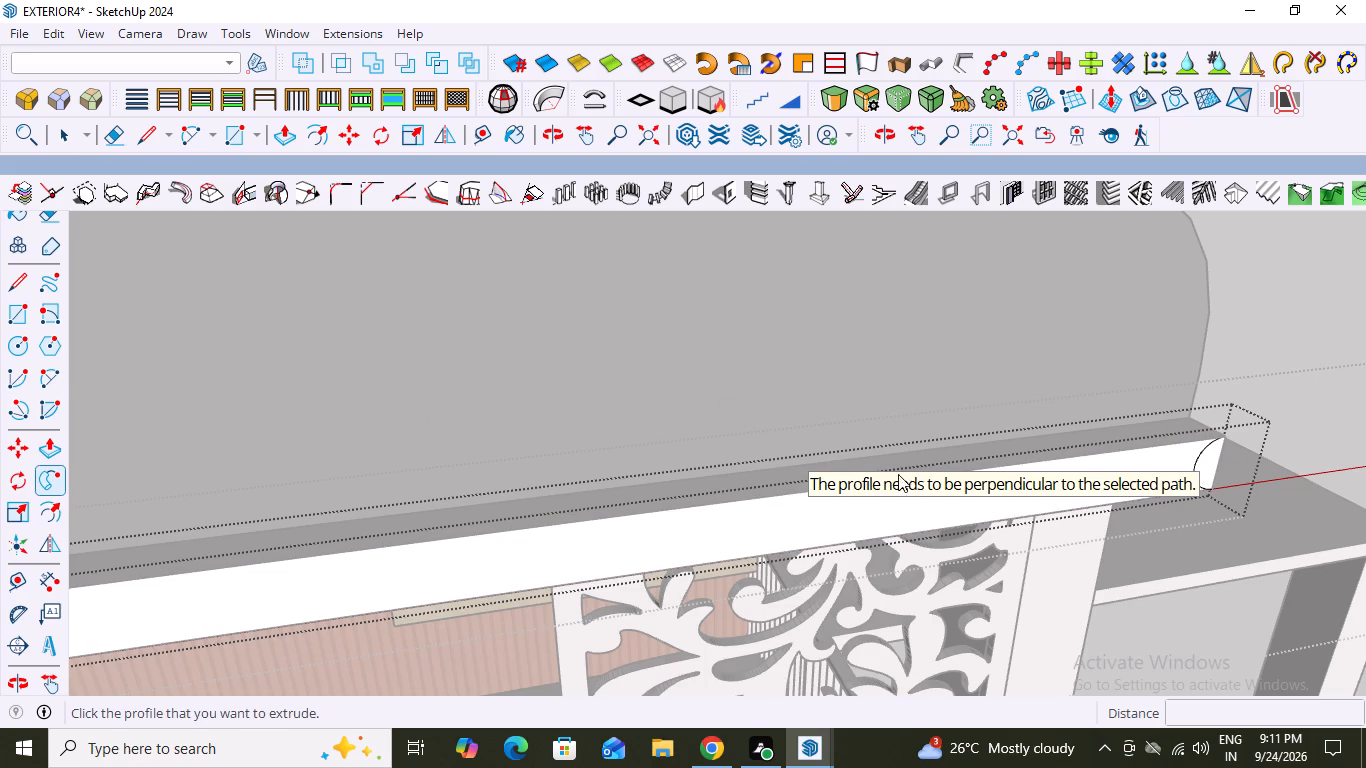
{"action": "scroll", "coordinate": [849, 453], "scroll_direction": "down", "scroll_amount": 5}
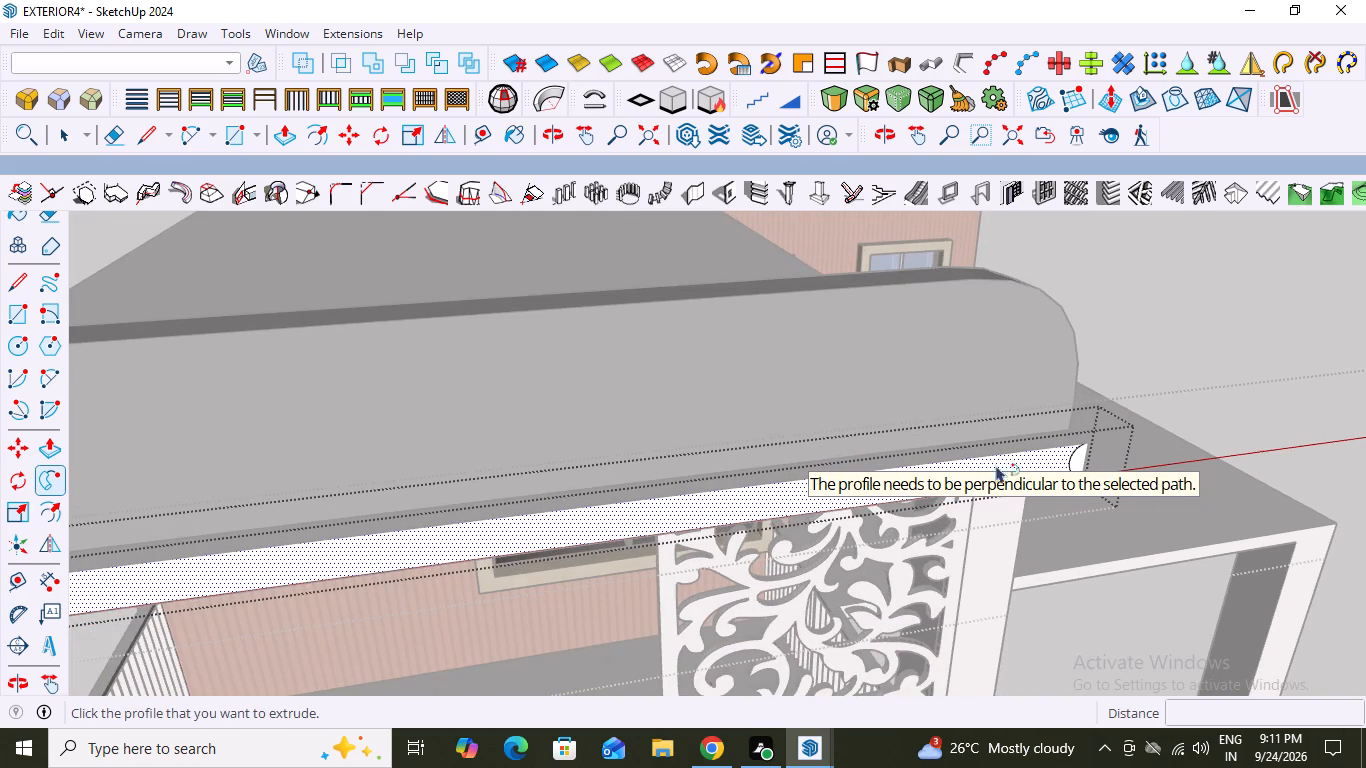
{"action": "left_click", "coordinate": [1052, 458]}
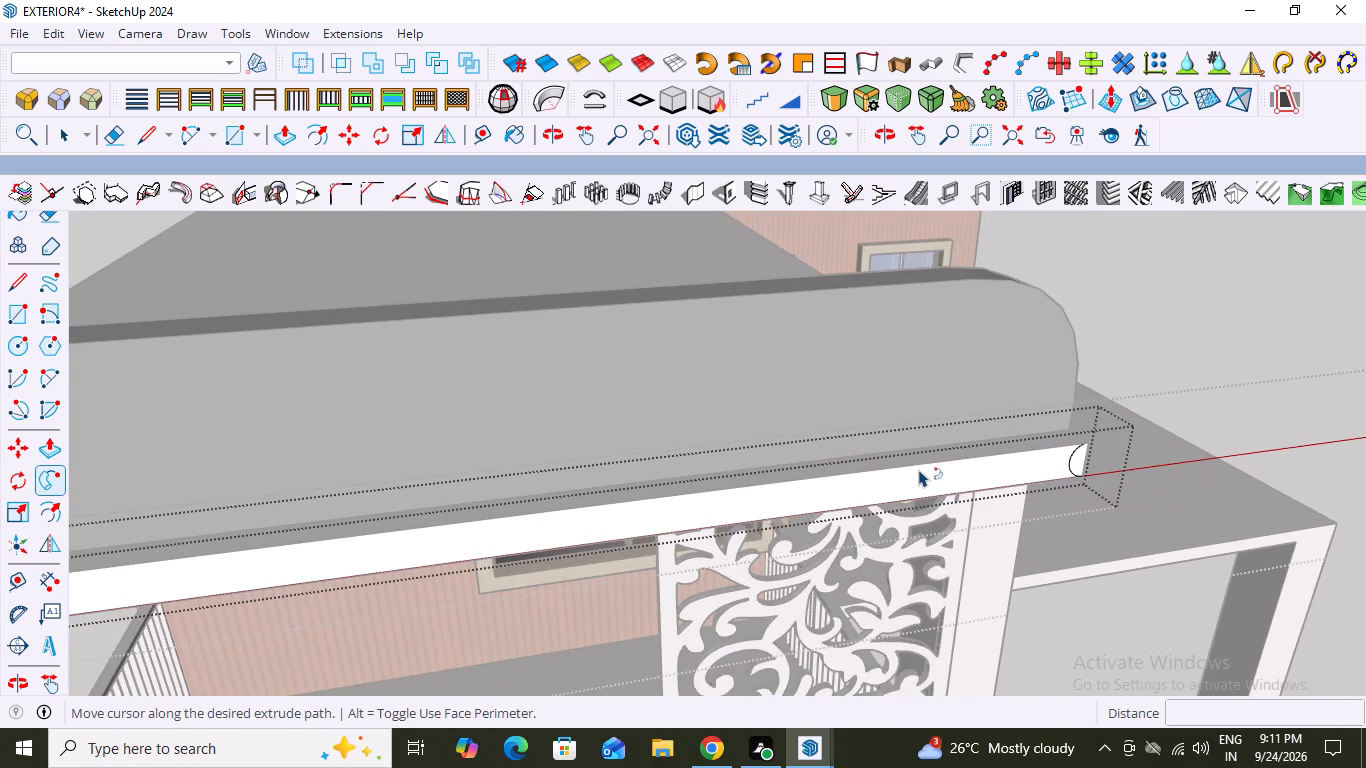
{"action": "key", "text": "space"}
Undo the half-circle arc at the end of the front strip and stop editing the strip.
{"action": "key", "text": "ctrl+z"}
{"action": "scroll", "coordinate": [778, 423], "scroll_direction": "down", "scroll_amount": 4}
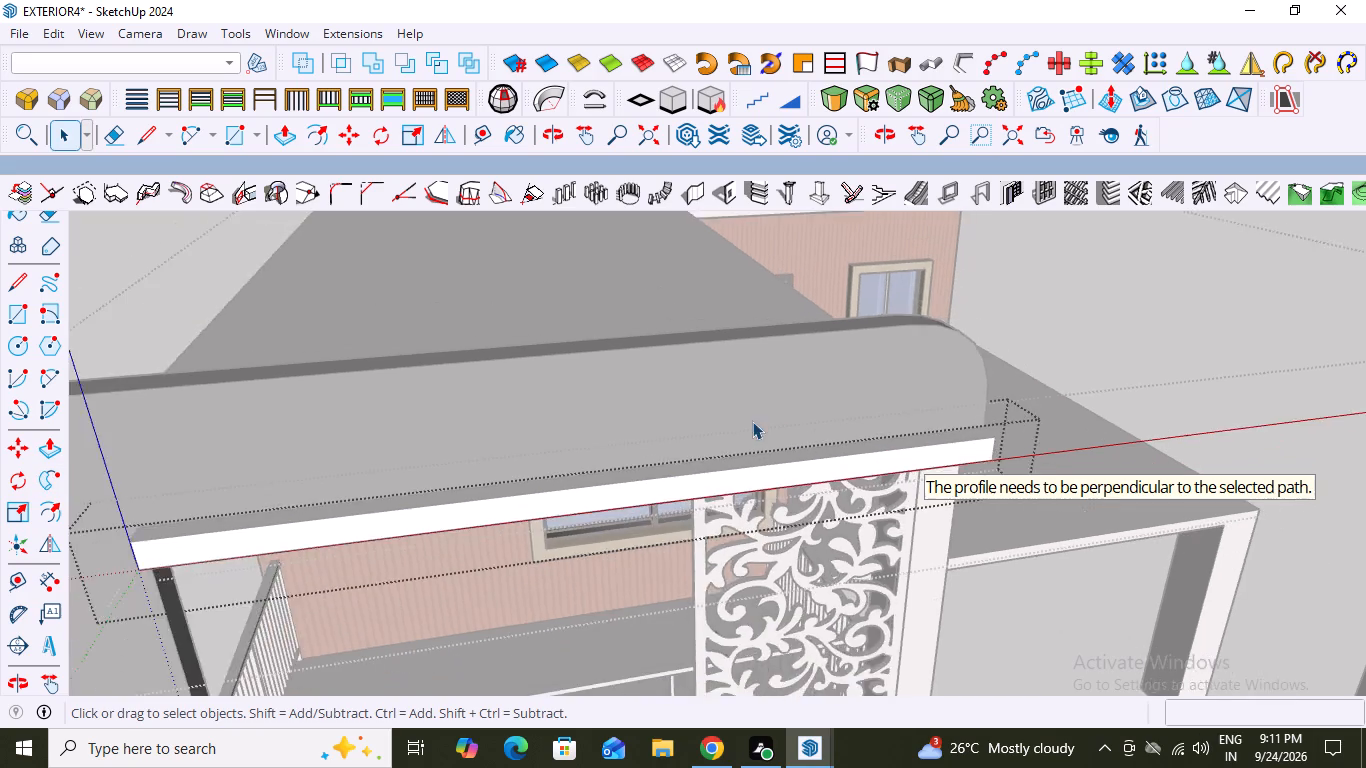
{"action": "scroll", "coordinate": [752, 421], "scroll_direction": "down", "scroll_amount": 4}
{"action": "left_click", "coordinate": [1115, 274]}
Examine the house's front balcony frame, front strip and L-shaped roof slab from the front, below and above.
{"action": "middle_click_drag", "start_coordinate": [972, 425], "coordinate": [880, 332]}
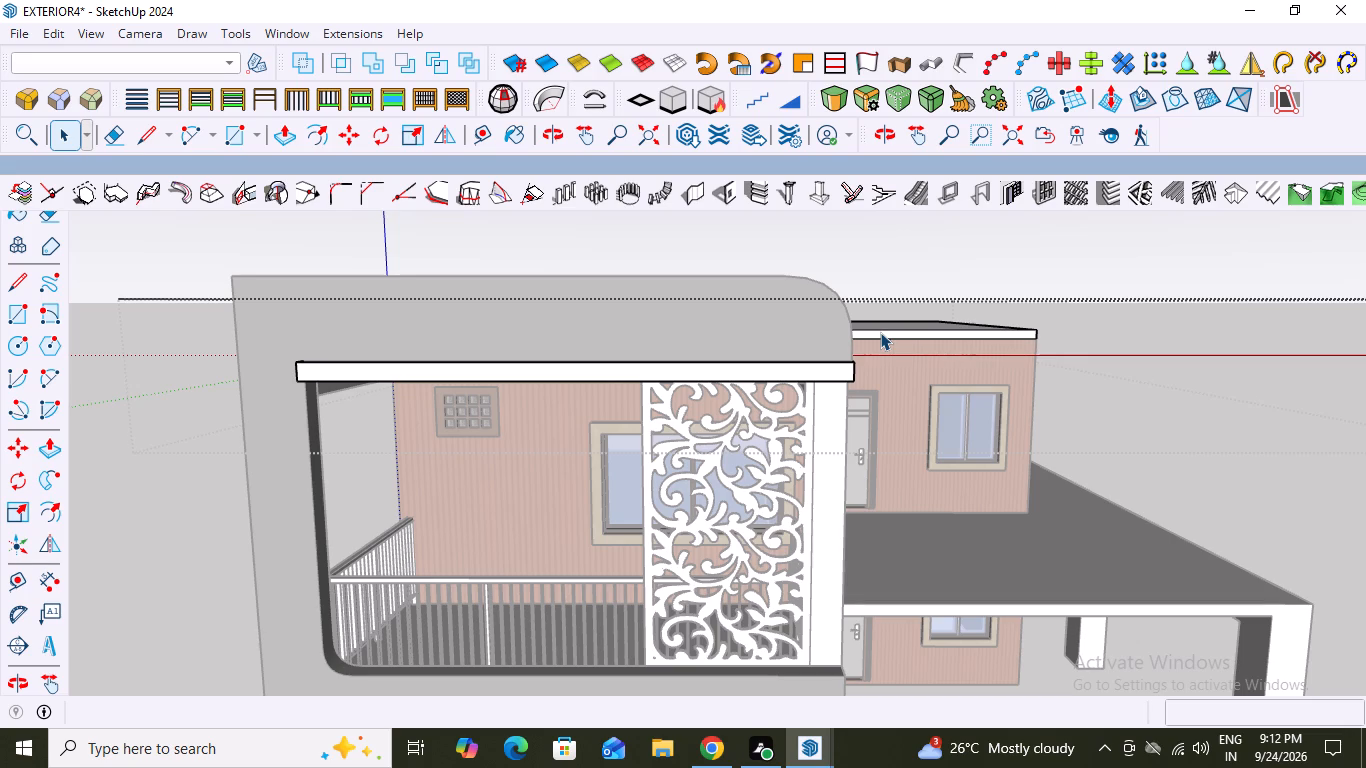
{"action": "scroll", "coordinate": [880, 332], "scroll_direction": "down", "scroll_amount": 3}
{"action": "scroll", "coordinate": [791, 409], "scroll_direction": "down", "scroll_amount": 2}
{"action": "middle_click_drag", "start_coordinate": [762, 422], "coordinate": [742, 365]}
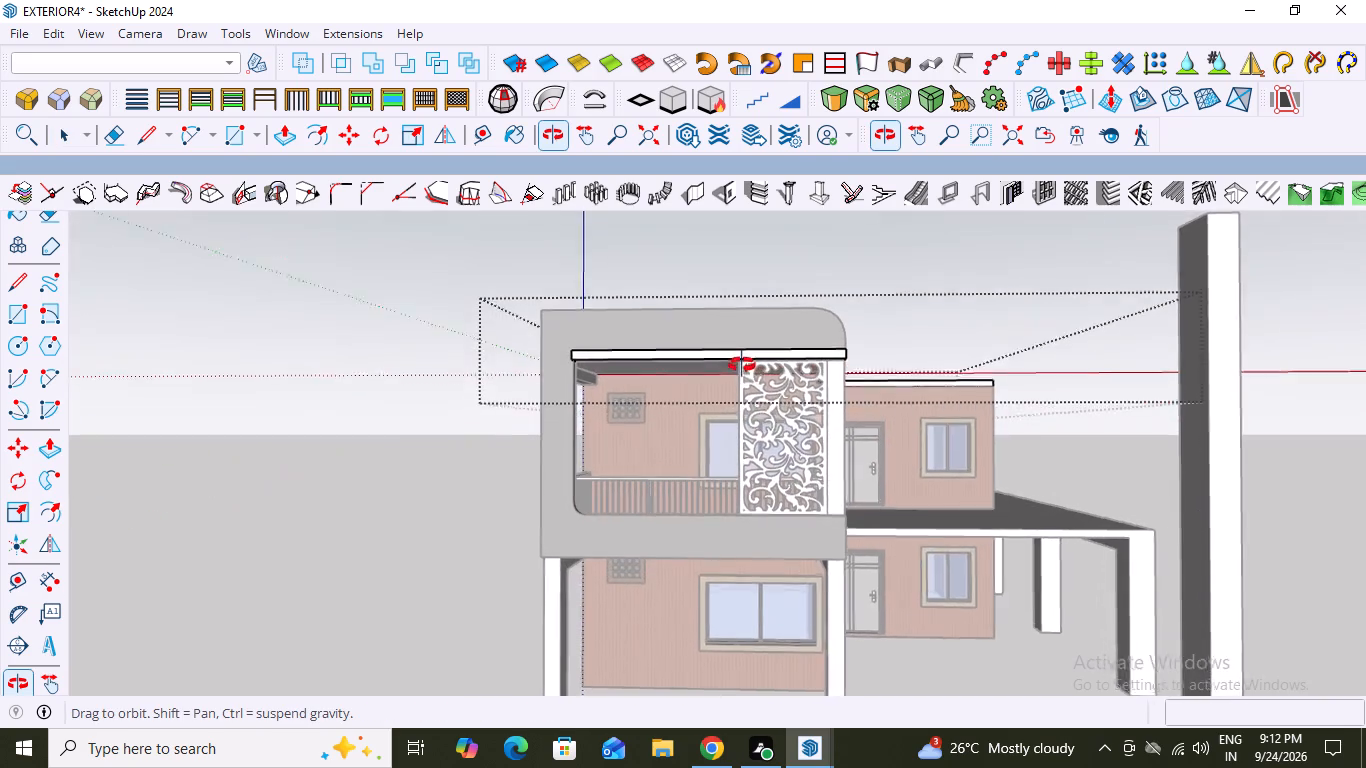
{"action": "middle_click_drag", "start_coordinate": [742, 365], "coordinate": [769, 384]}
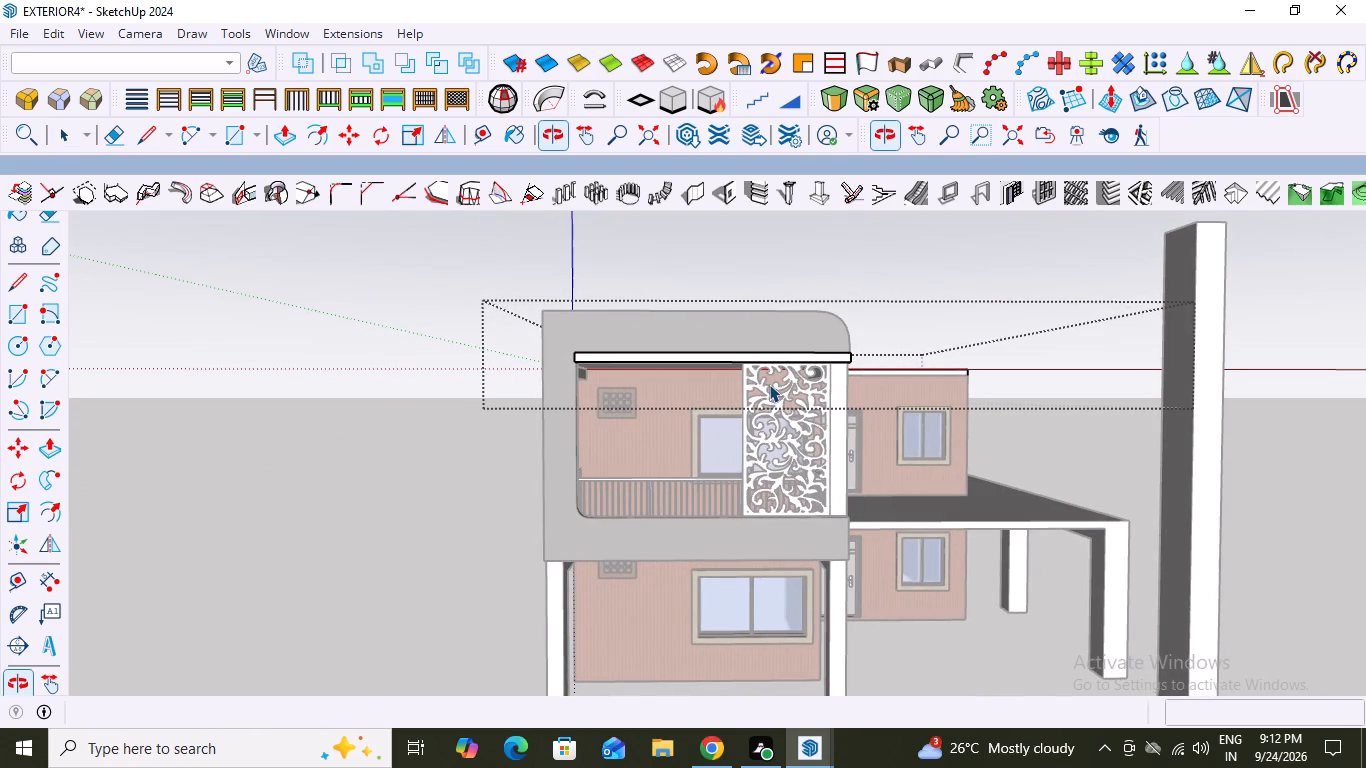
{"action": "middle_click_drag", "start_coordinate": [780, 390], "coordinate": [841, 322]}
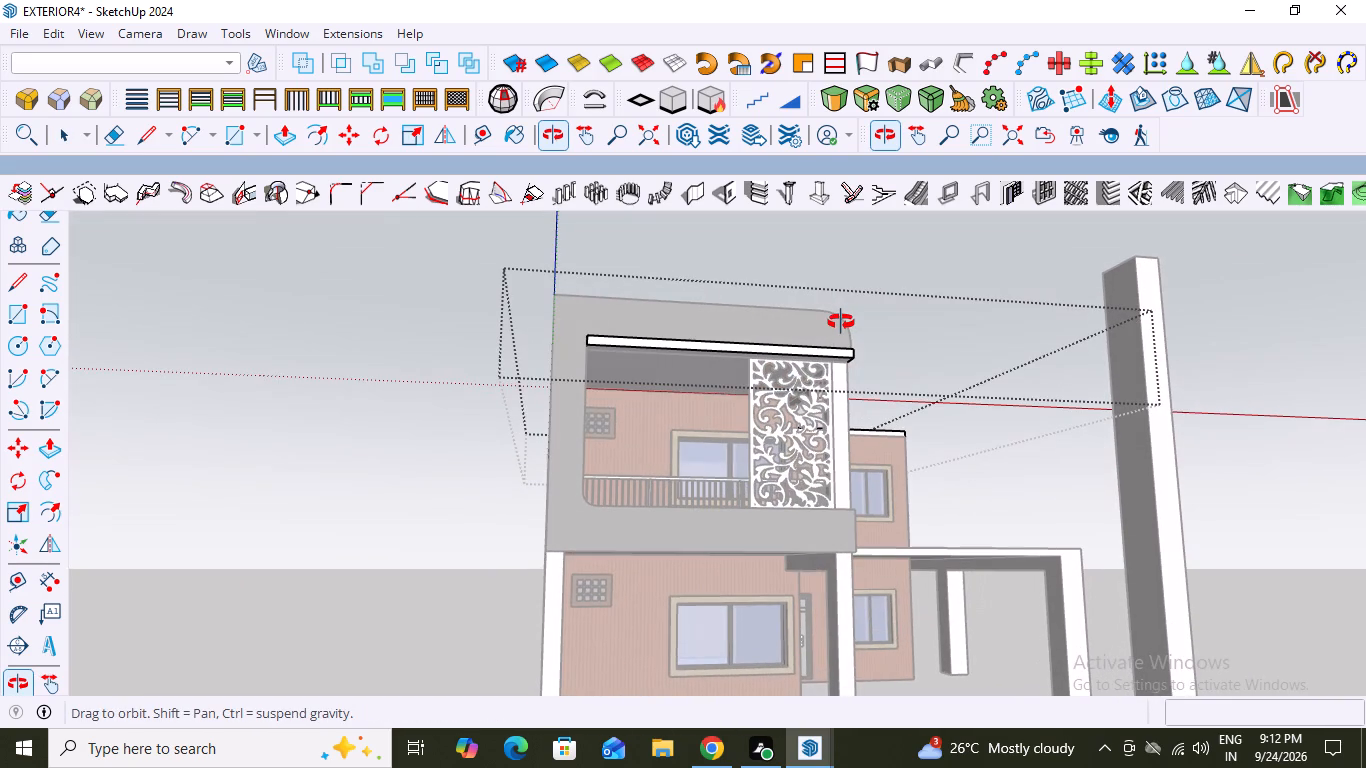
{"action": "middle_click_drag", "start_coordinate": [841, 322], "coordinate": [842, 322]}
{"action": "scroll", "coordinate": [798, 385], "scroll_direction": "up", "scroll_amount": 3}
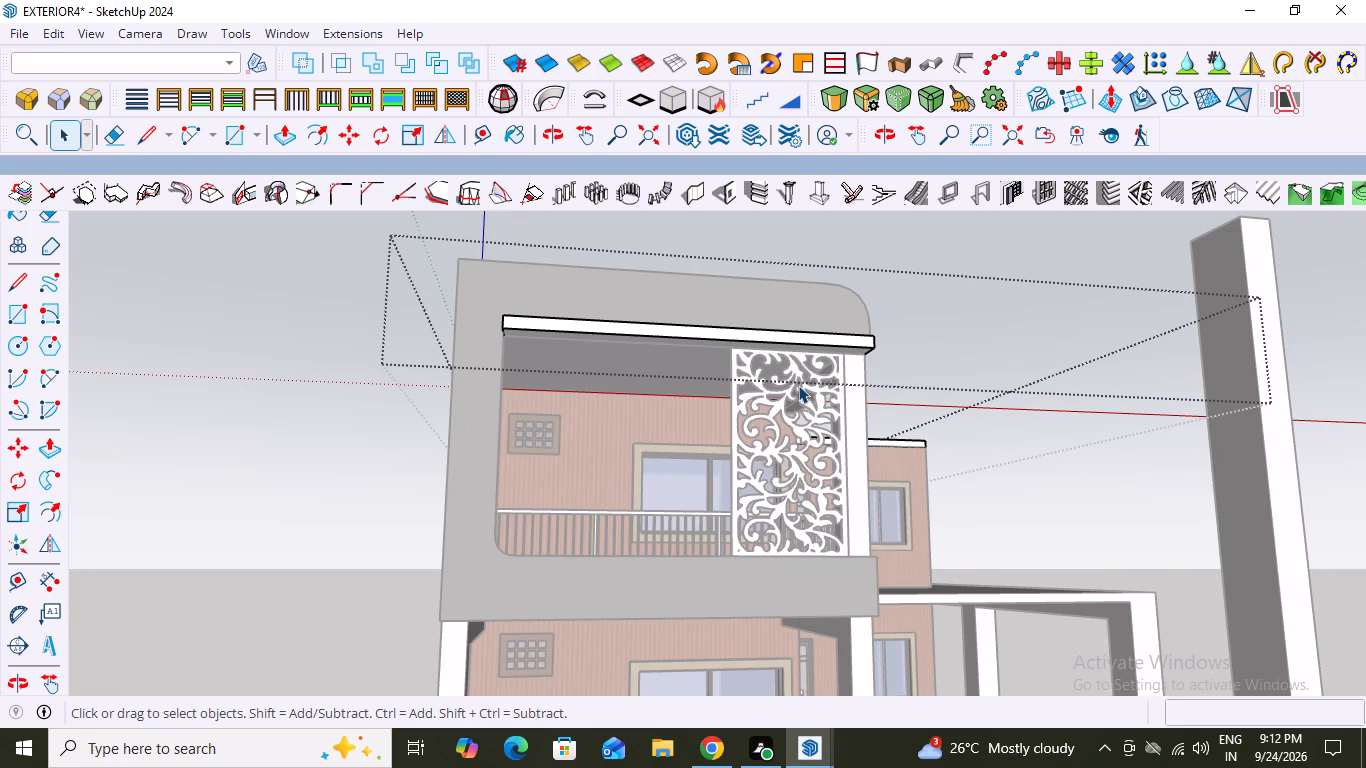
{"action": "scroll", "coordinate": [798, 385], "scroll_direction": "down", "scroll_amount": 7}
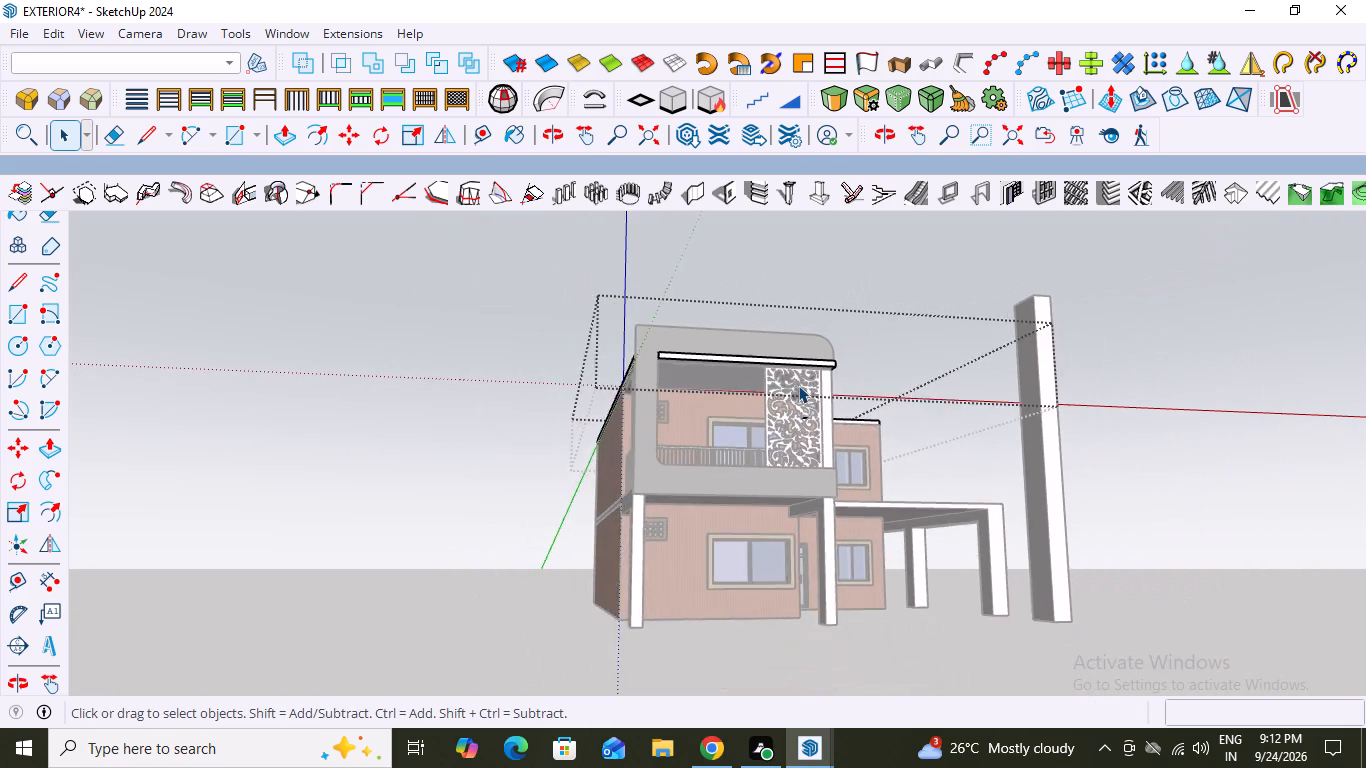
{"action": "scroll", "coordinate": [798, 385], "scroll_direction": "down", "scroll_amount": 3}
{"action": "middle_click_drag", "start_coordinate": [889, 328], "coordinate": [823, 403]}
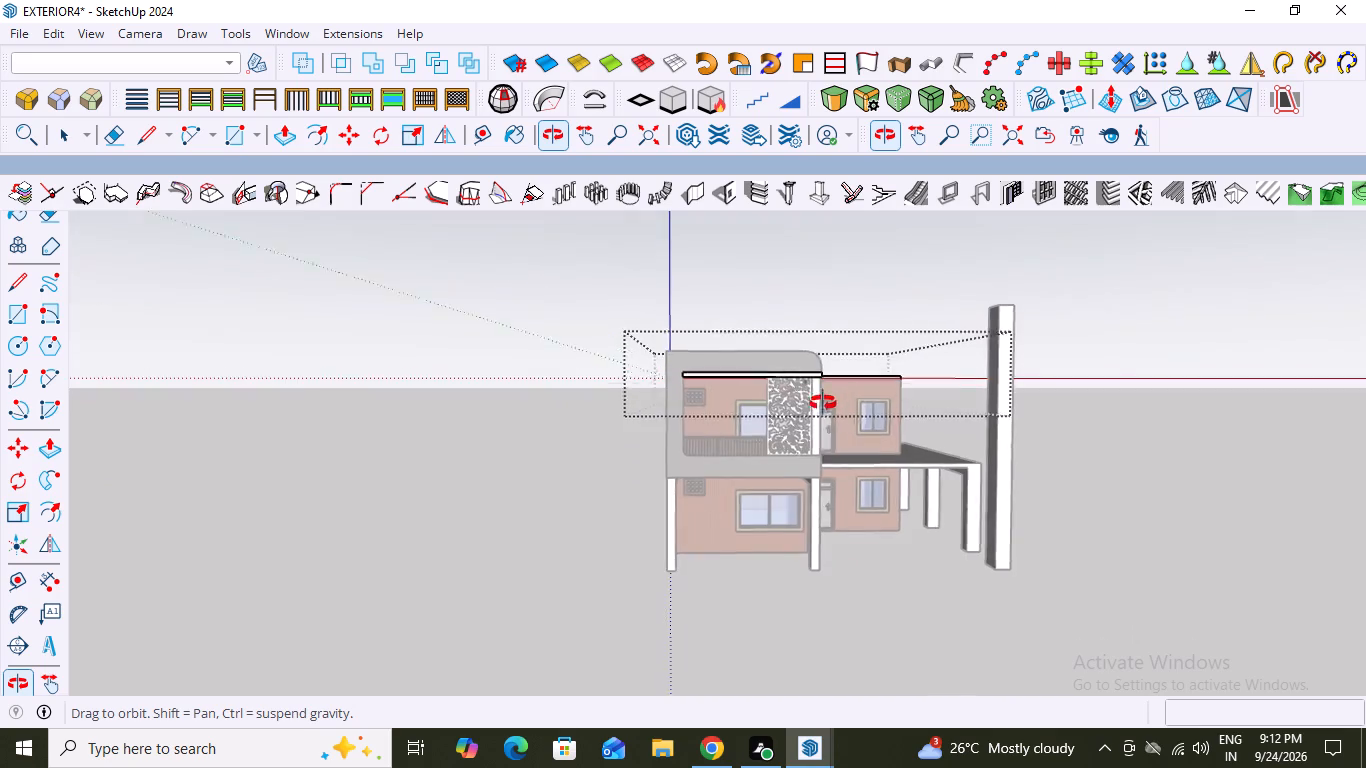
{"action": "middle_click_drag", "start_coordinate": [823, 403], "coordinate": [777, 423]}
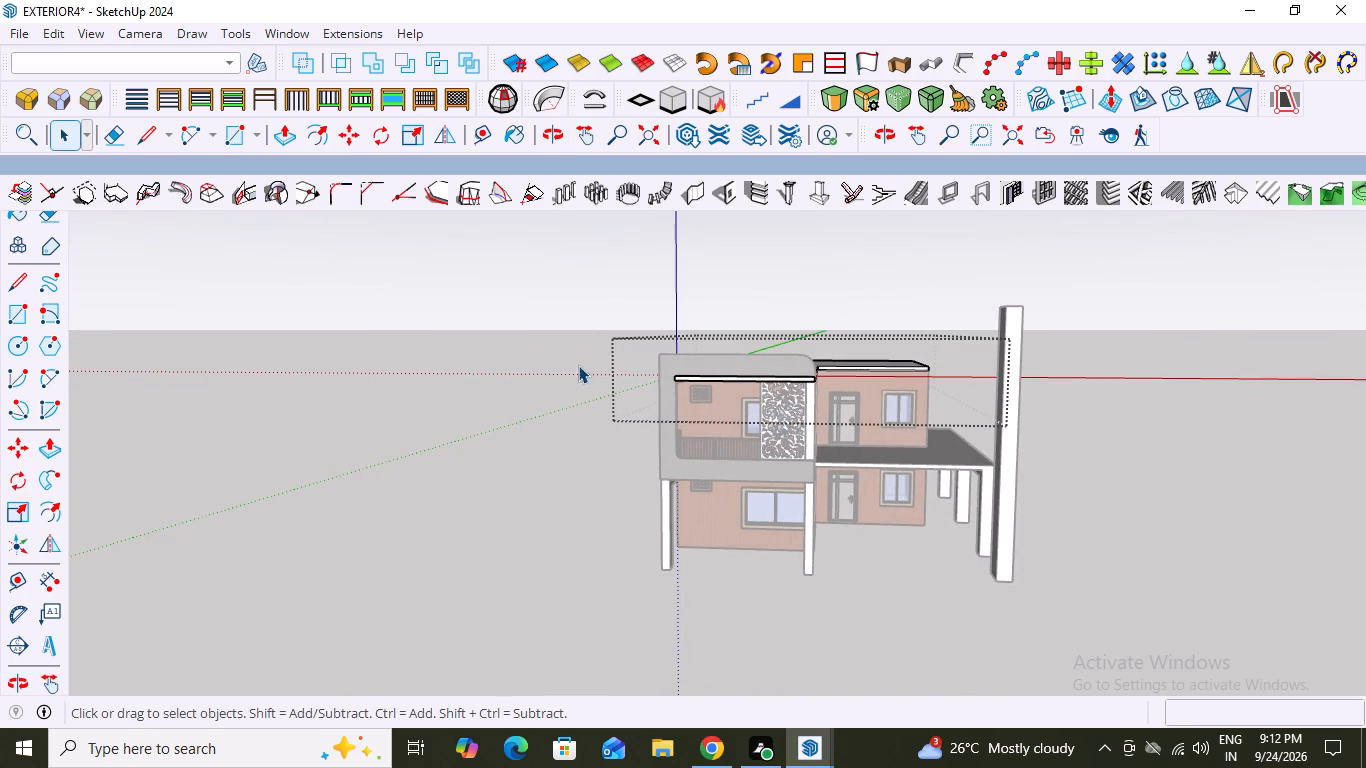
{"action": "scroll", "coordinate": [810, 377], "scroll_direction": "up", "scroll_amount": 5}
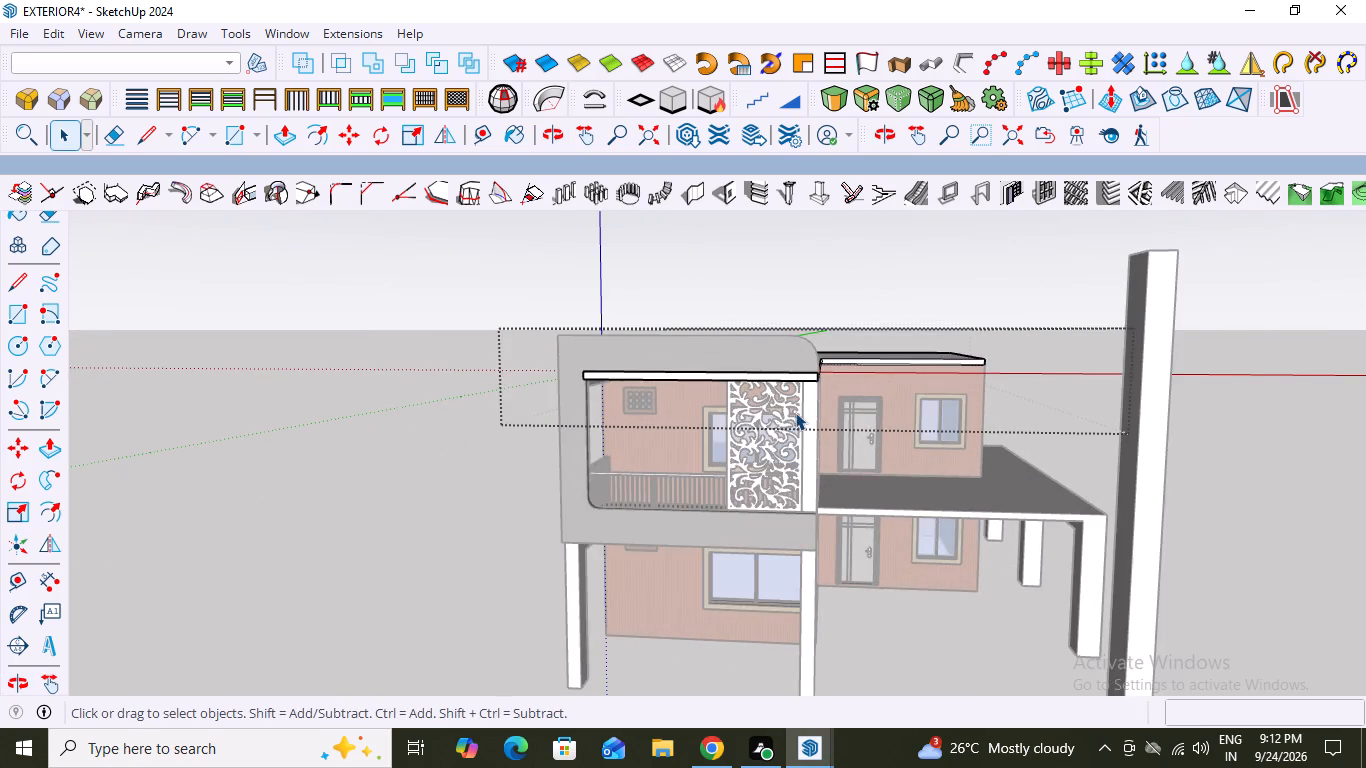
{"action": "scroll", "coordinate": [795, 412], "scroll_direction": "up", "scroll_amount": 4}
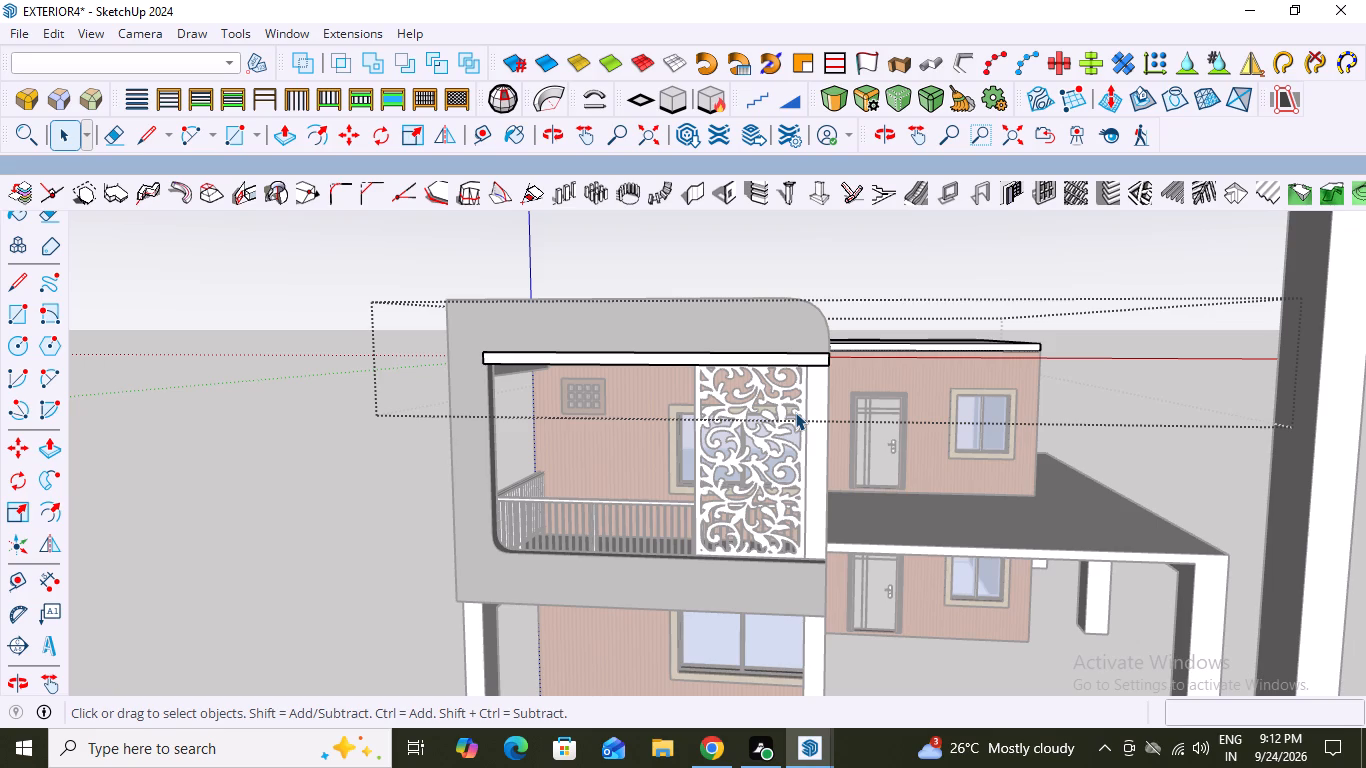
{"action": "scroll", "coordinate": [787, 457], "scroll_direction": "up", "scroll_amount": 2}
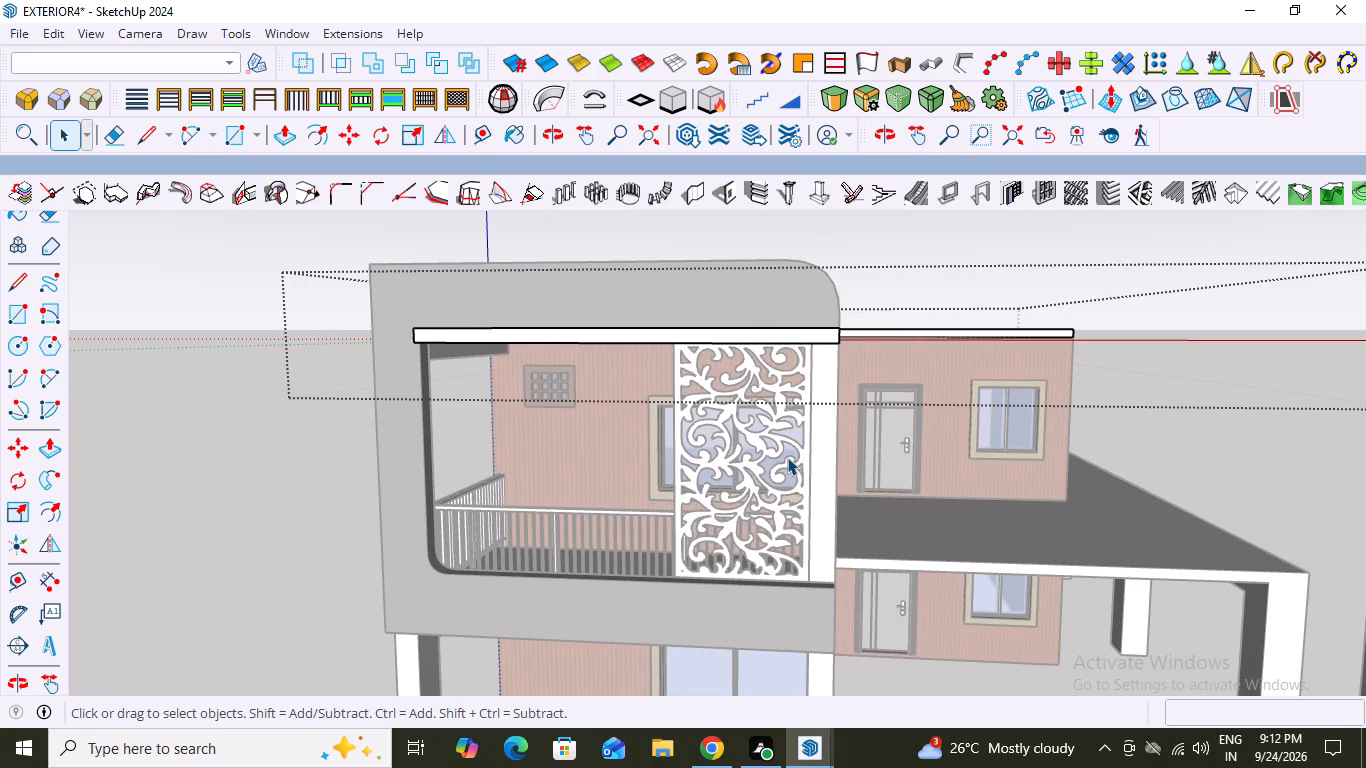
{"action": "scroll", "coordinate": [787, 457], "scroll_direction": "down", "scroll_amount": 2}
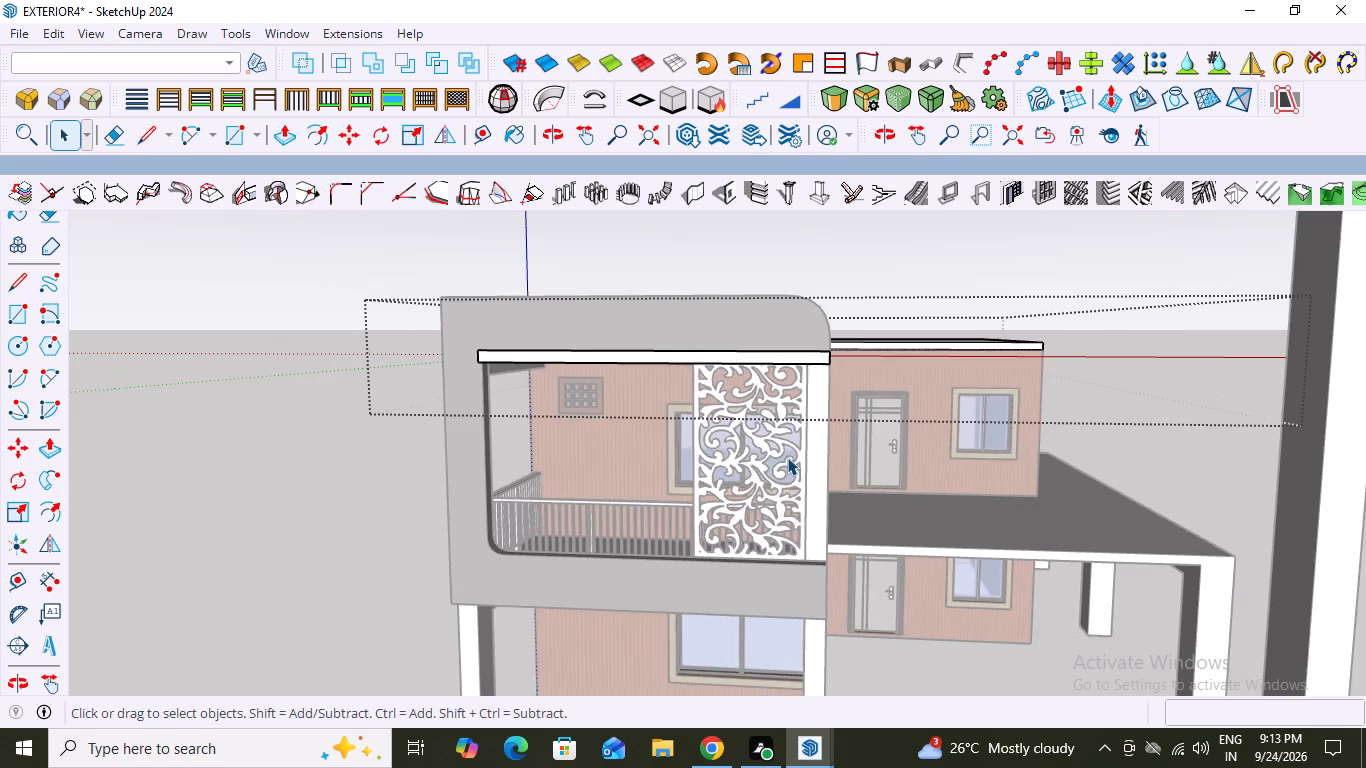
{"action": "scroll", "coordinate": [787, 457], "scroll_direction": "down", "scroll_amount": 2}
{"action": "scroll", "coordinate": [787, 457], "scroll_direction": "up", "scroll_amount": 4}
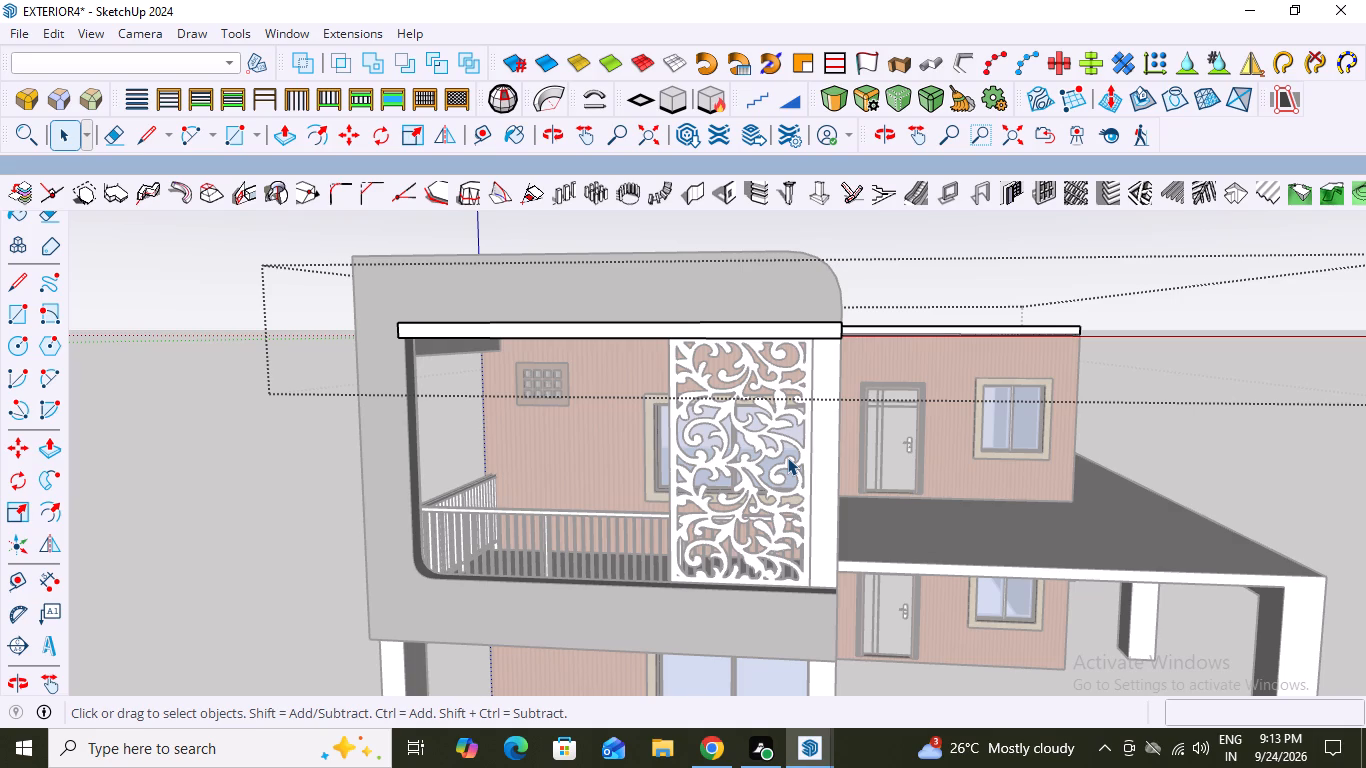
{"action": "scroll", "coordinate": [747, 481], "scroll_direction": "down", "scroll_amount": 4}
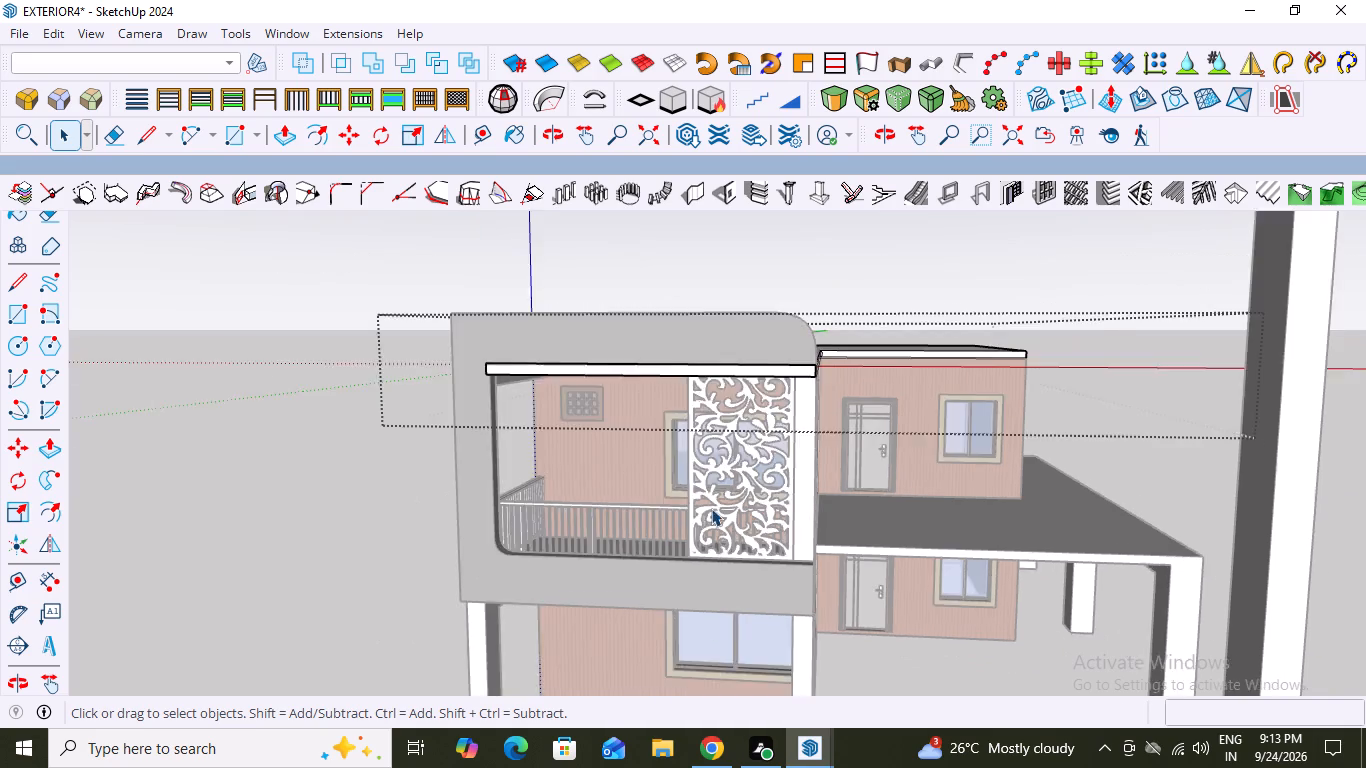
{"action": "scroll", "coordinate": [711, 508], "scroll_direction": "down", "scroll_amount": 5}
{"action": "middle_click_drag", "start_coordinate": [864, 546], "coordinate": [915, 535]}
{"action": "scroll", "coordinate": [908, 402], "scroll_direction": "up", "scroll_amount": 3}
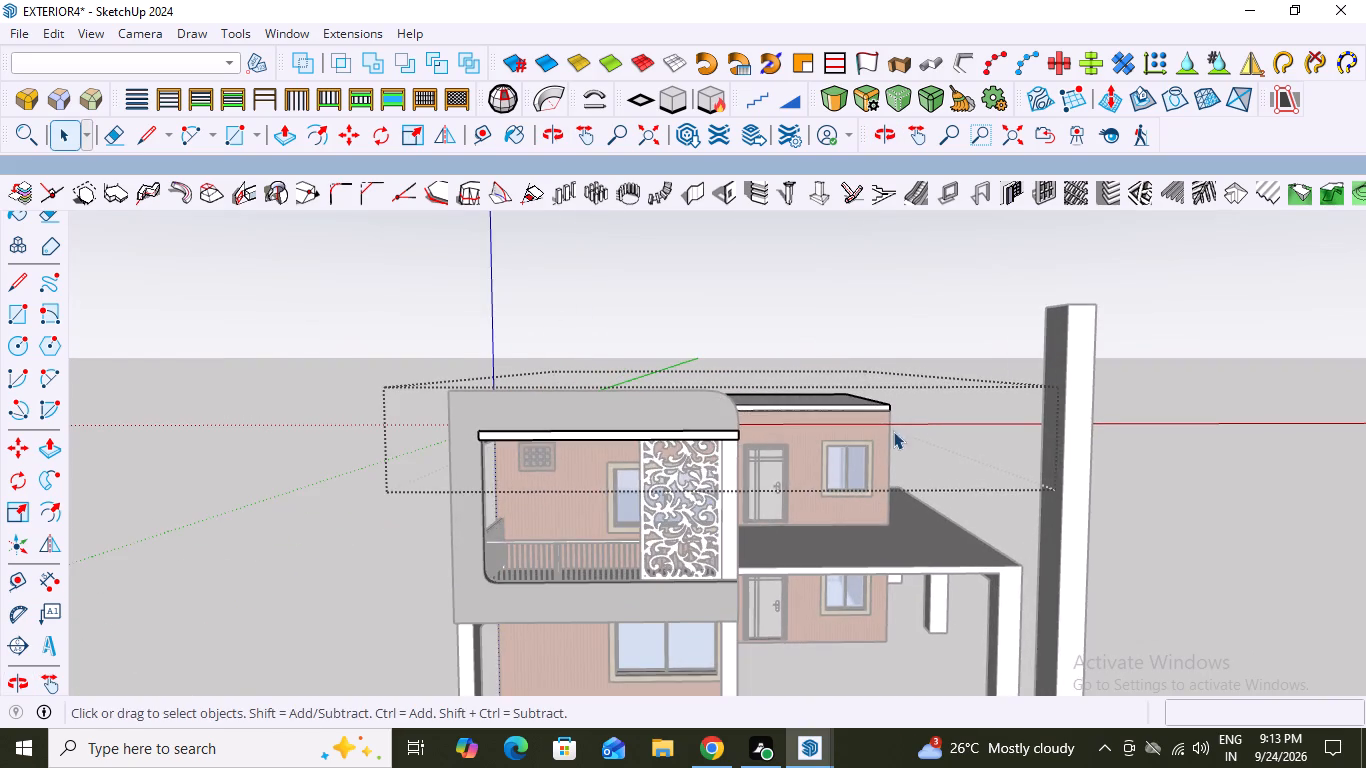
{"action": "middle_click_drag", "start_coordinate": [893, 431], "coordinate": [895, 505]}
{"action": "scroll", "coordinate": [893, 432], "scroll_direction": "down", "scroll_amount": 1}
{"action": "scroll", "coordinate": [843, 372], "scroll_direction": "up", "scroll_amount": 3}
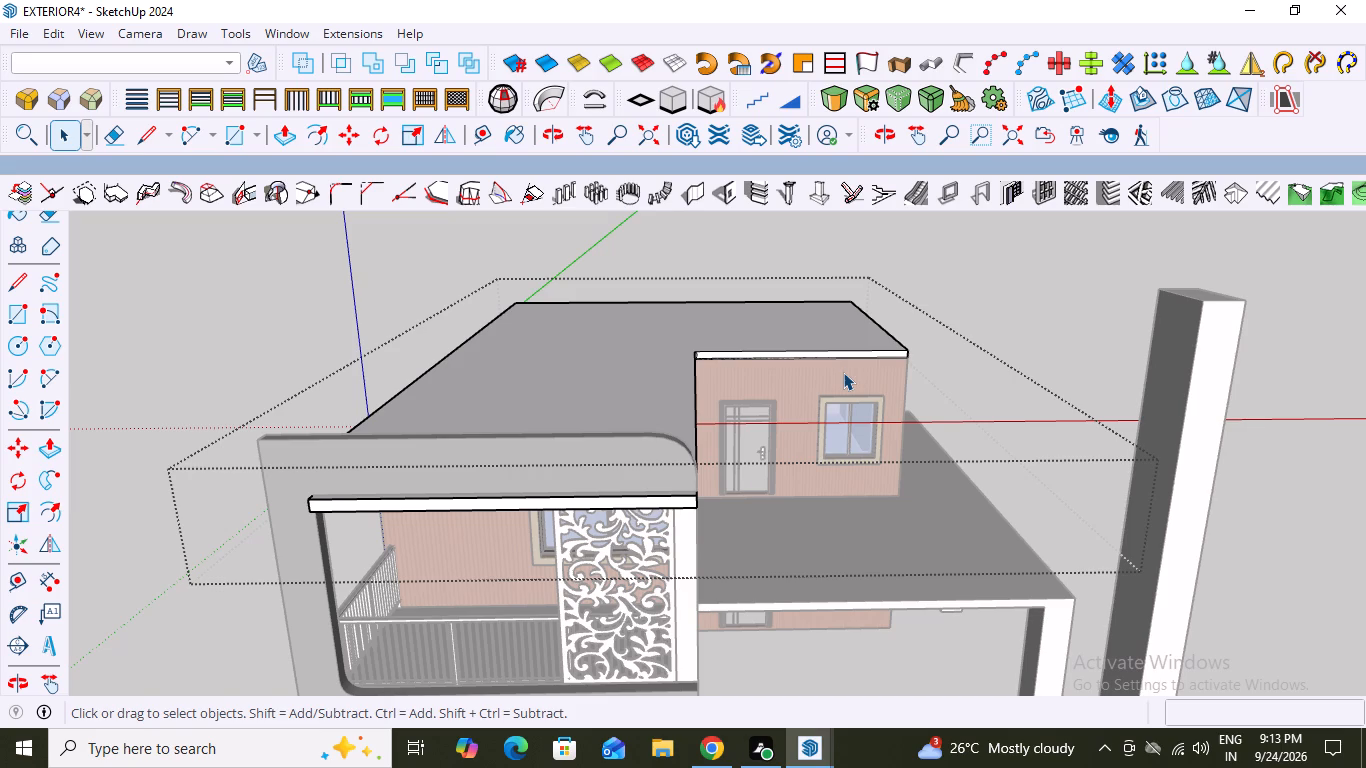
{"action": "scroll", "coordinate": [729, 469], "scroll_direction": "down", "scroll_amount": 8}
{"action": "middle_click_drag", "start_coordinate": [908, 437], "coordinate": [688, 530]}
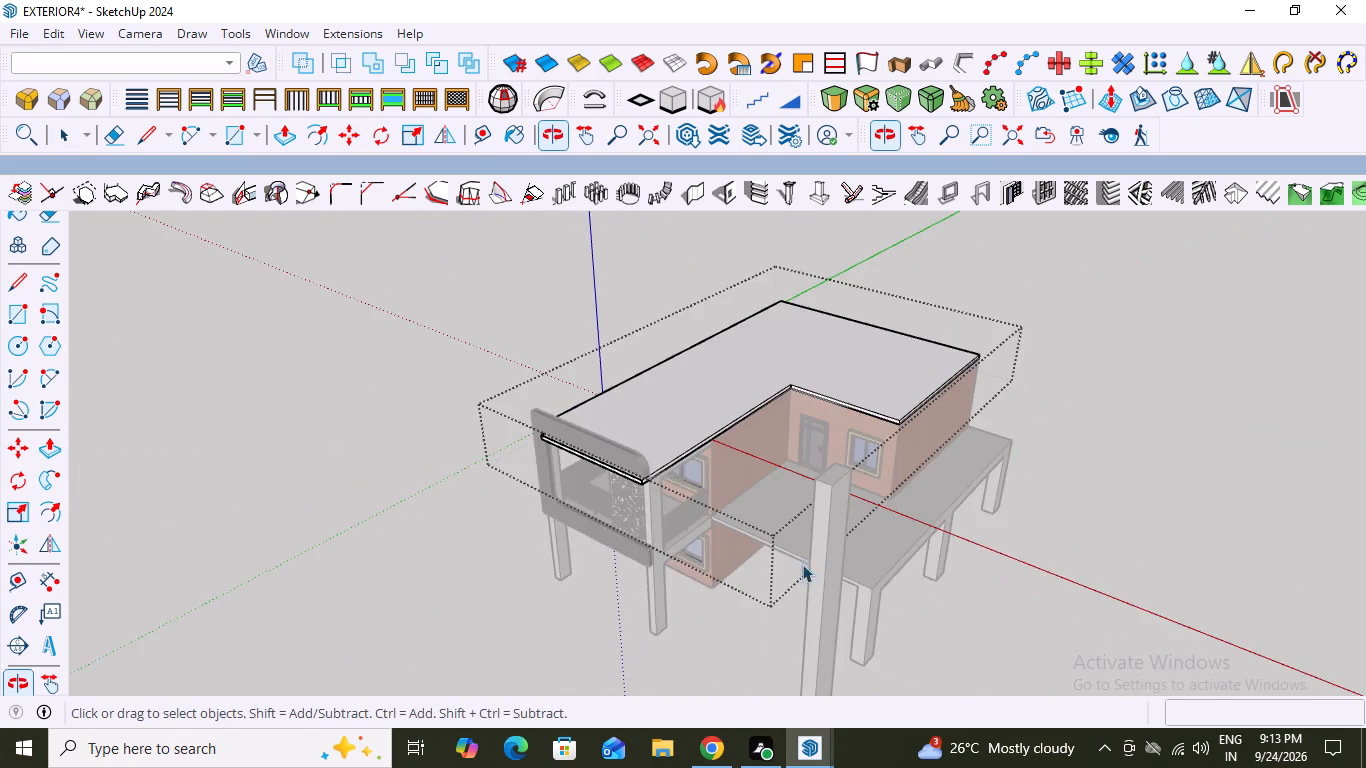
{"action": "scroll", "coordinate": [834, 564], "scroll_direction": "up", "scroll_amount": 6}
{"action": "scroll", "coordinate": [688, 497], "scroll_direction": "down", "scroll_amount": 3}
{"action": "middle_click_drag", "start_coordinate": [688, 497], "coordinate": [788, 498]}
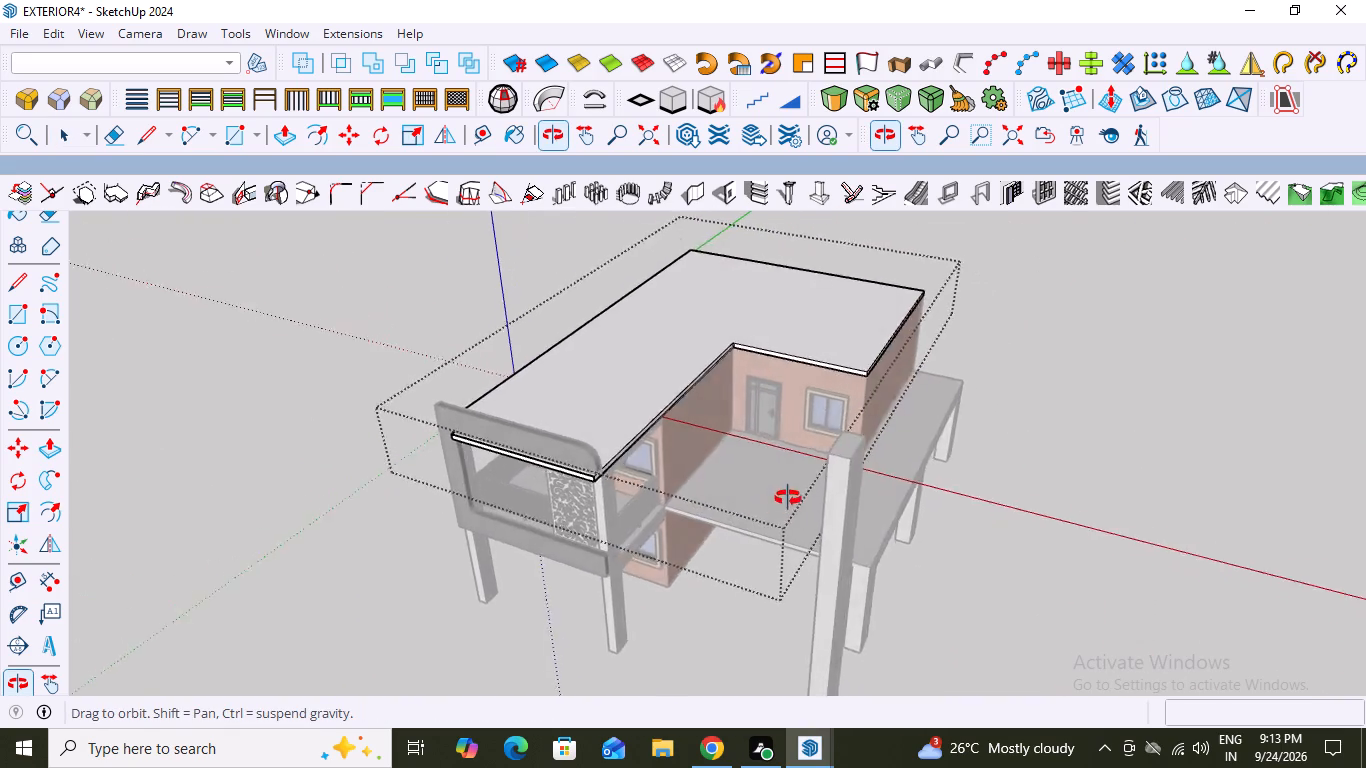
{"action": "middle_click_drag", "start_coordinate": [788, 498], "coordinate": [902, 452]}
{"action": "scroll", "coordinate": [751, 399], "scroll_direction": "up", "scroll_amount": 7}
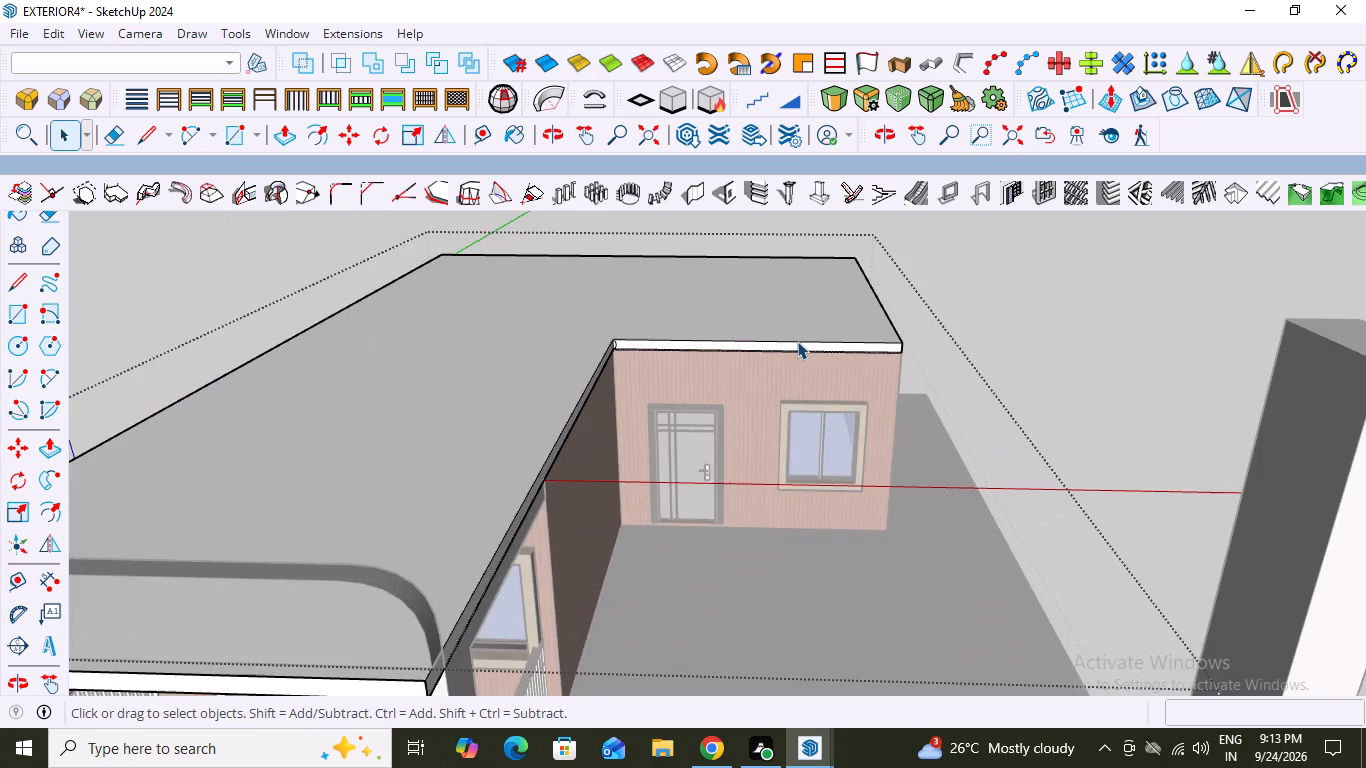
{"action": "scroll", "coordinate": [646, 368], "scroll_direction": "down", "scroll_amount": 11}
{"action": "middle_click_drag", "start_coordinate": [646, 439], "coordinate": [687, 402]}
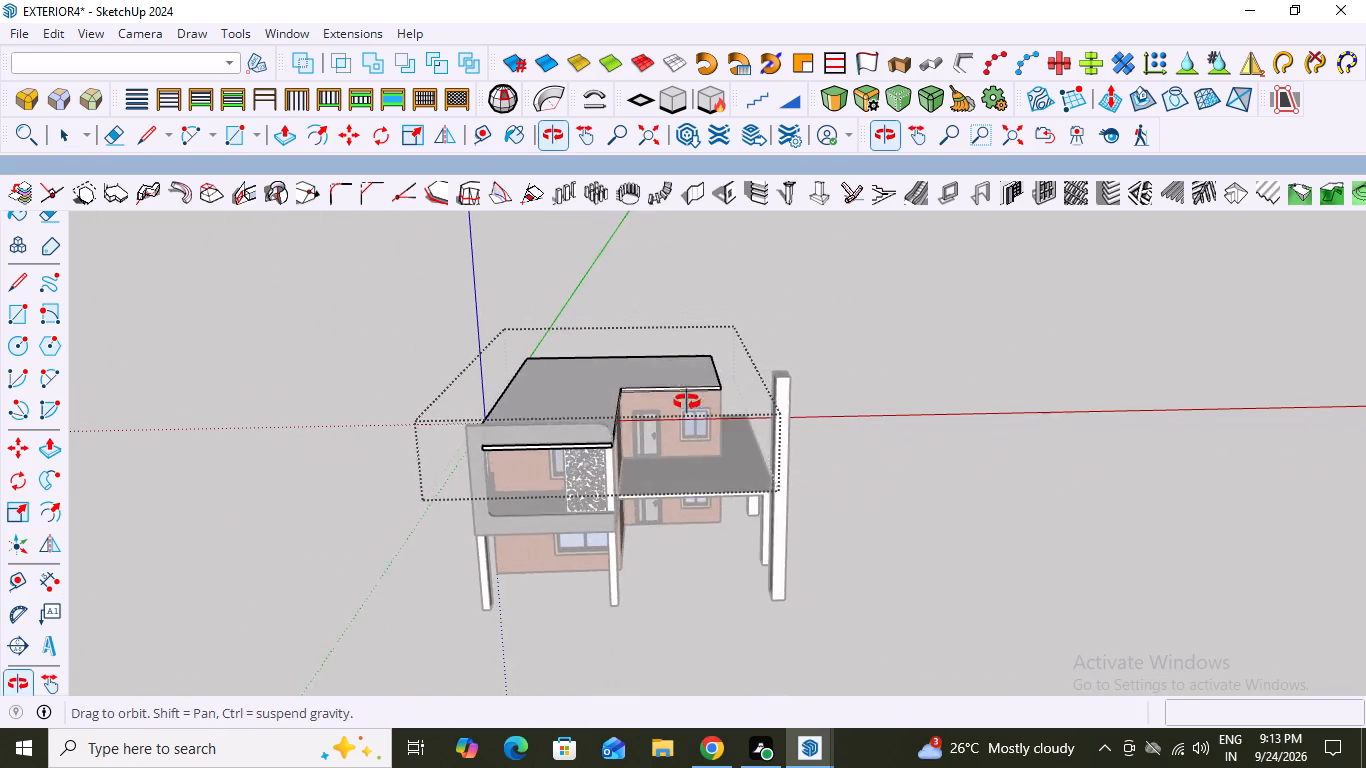
{"action": "middle_click_drag", "start_coordinate": [687, 402], "coordinate": [688, 397]}
{"action": "scroll", "coordinate": [587, 423], "scroll_direction": "up", "scroll_amount": 8}
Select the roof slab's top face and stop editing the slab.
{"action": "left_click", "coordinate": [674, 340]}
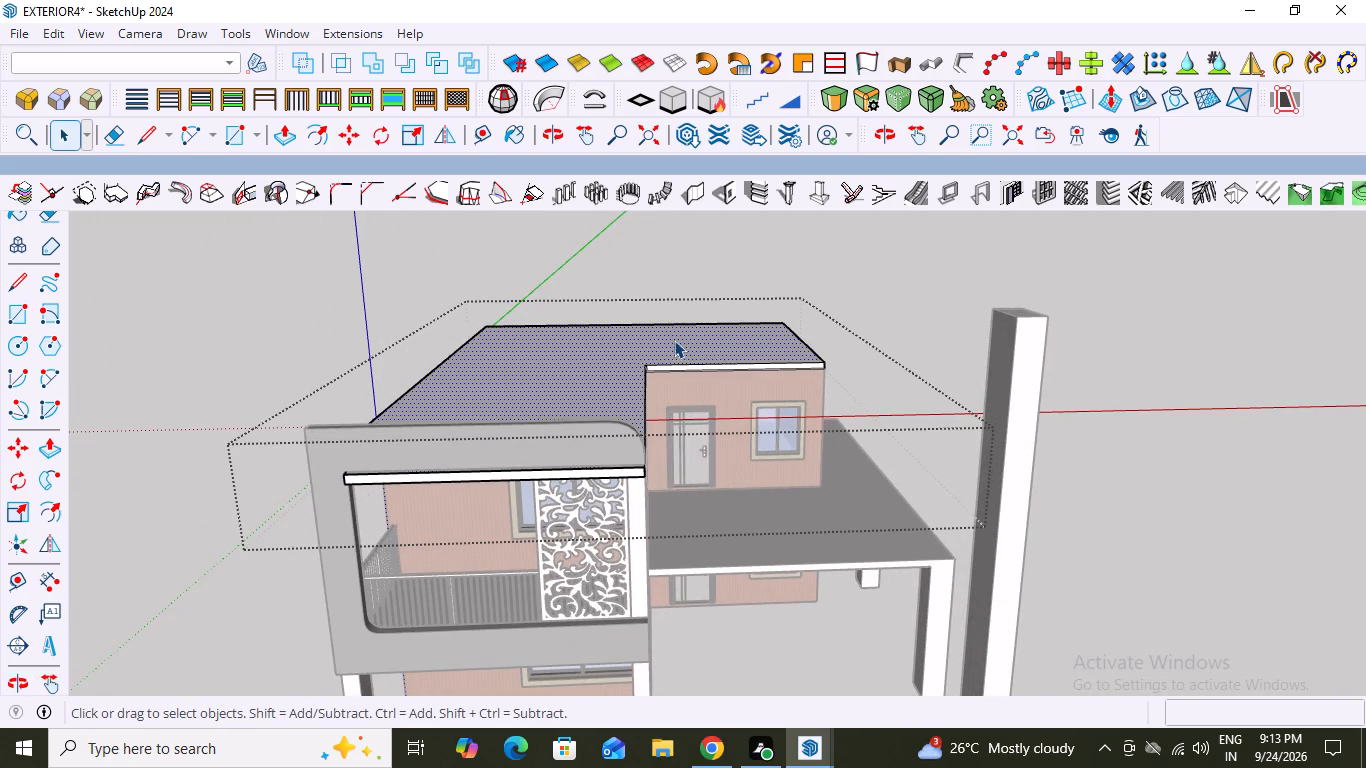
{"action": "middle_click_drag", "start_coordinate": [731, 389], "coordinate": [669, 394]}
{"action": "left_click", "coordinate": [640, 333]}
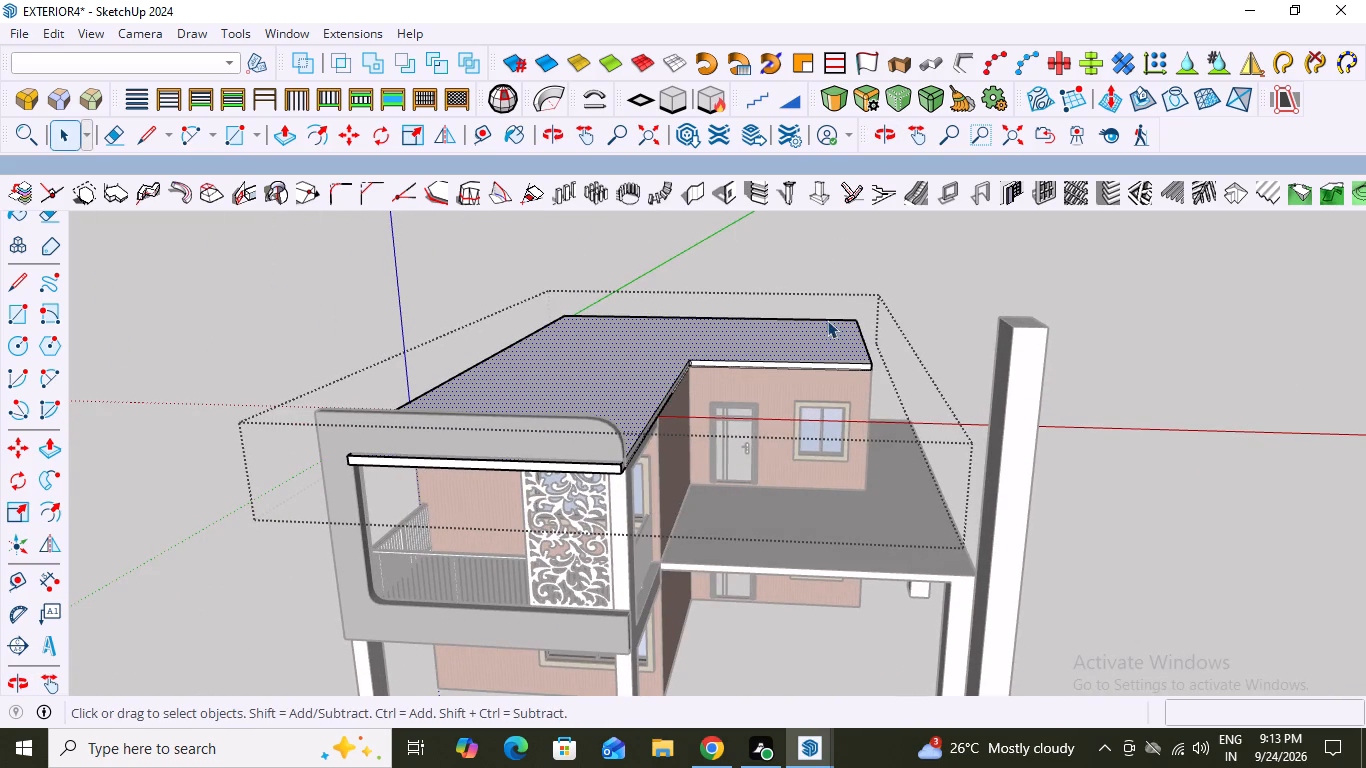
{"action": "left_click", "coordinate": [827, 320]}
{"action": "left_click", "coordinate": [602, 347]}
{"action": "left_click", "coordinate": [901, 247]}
Examine the roof slab's inner corner beside the upper door closely and select the slab.
{"action": "middle_click_drag", "start_coordinate": [726, 387], "coordinate": [771, 379]}
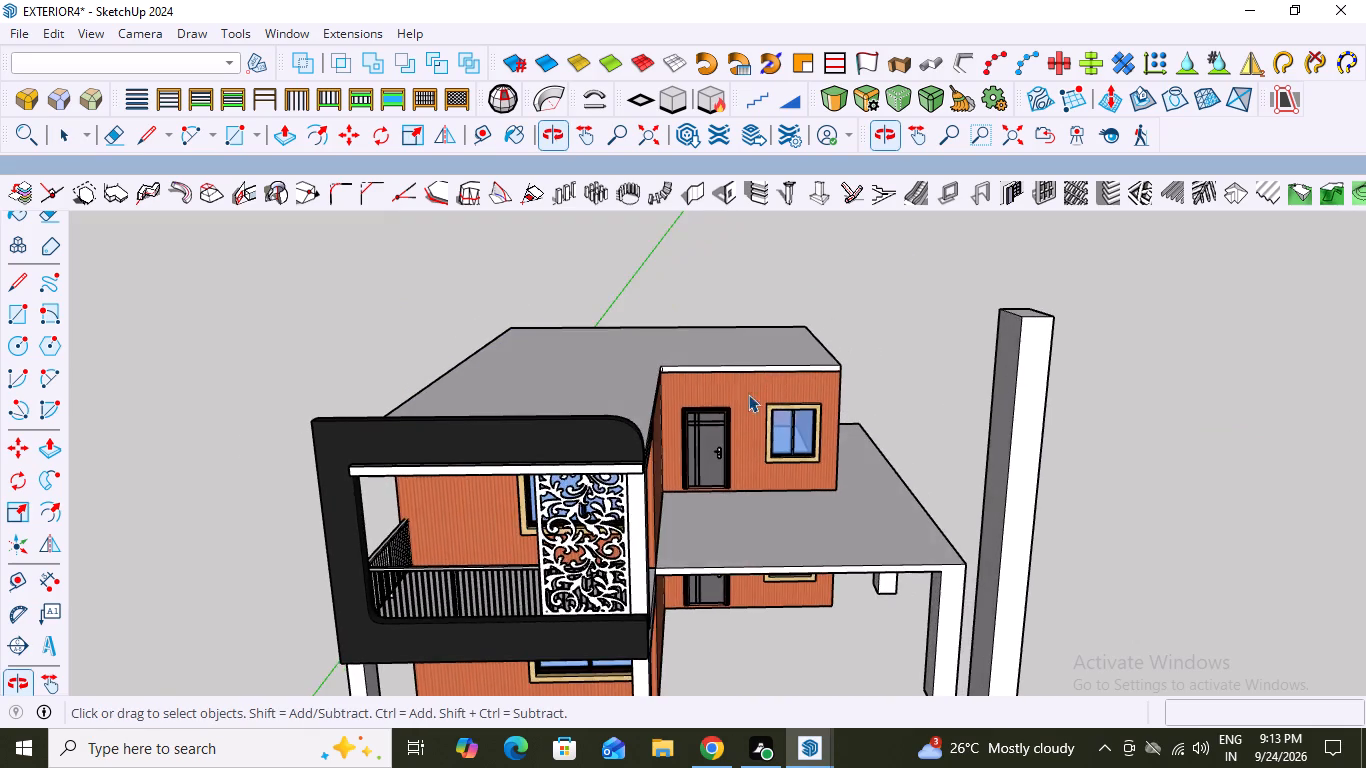
{"action": "scroll", "coordinate": [703, 423], "scroll_direction": "up", "scroll_amount": 3}
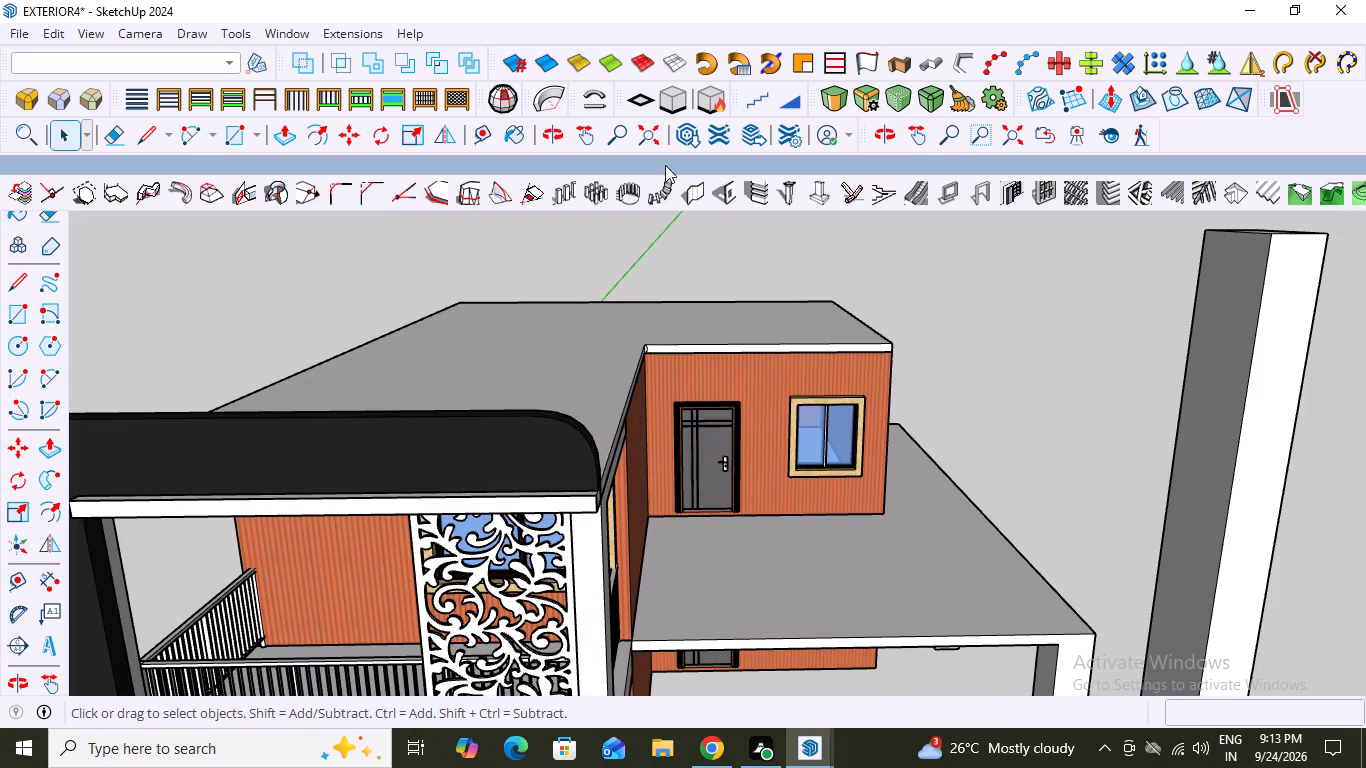
{"action": "scroll", "coordinate": [652, 356], "scroll_direction": "up", "scroll_amount": 12}
{"action": "middle_click_drag", "start_coordinate": [672, 368], "coordinate": [593, 371]}
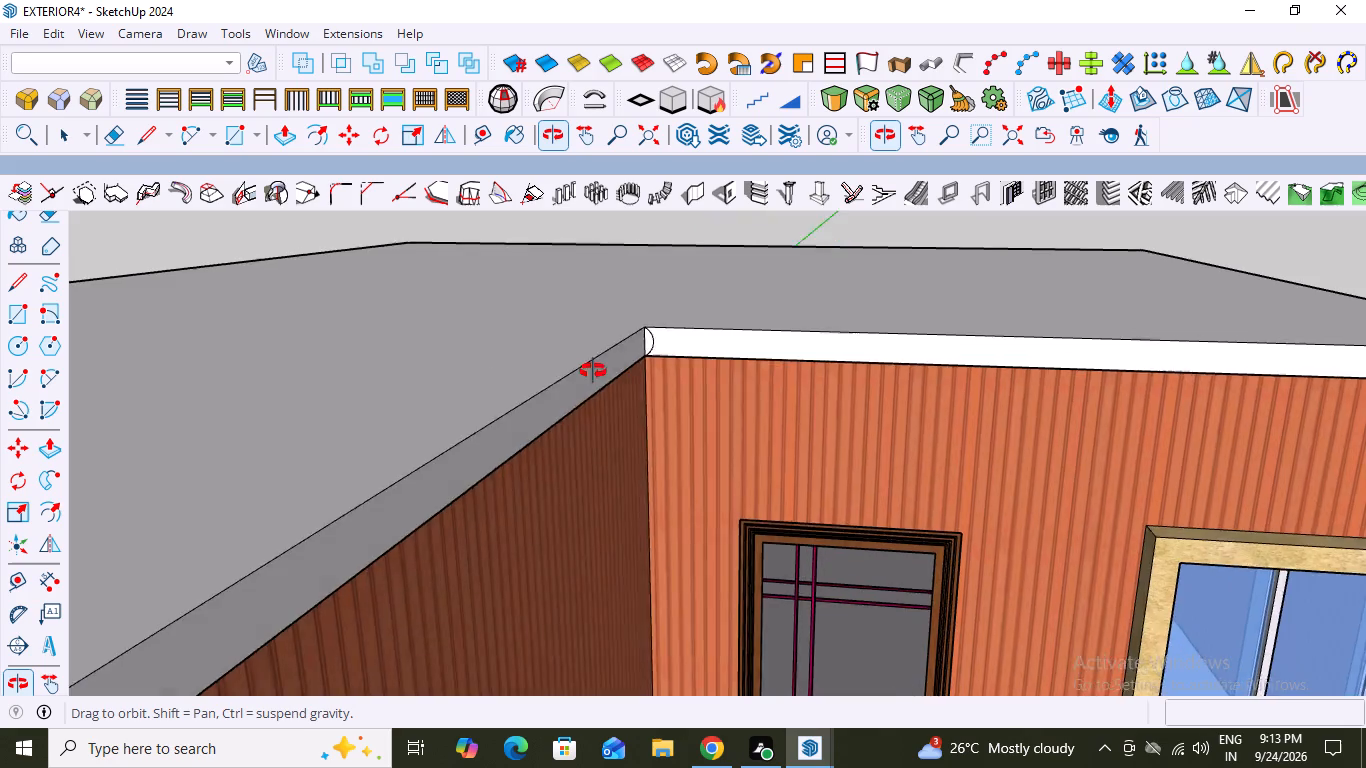
{"action": "middle_click_drag", "start_coordinate": [593, 371], "coordinate": [654, 325]}
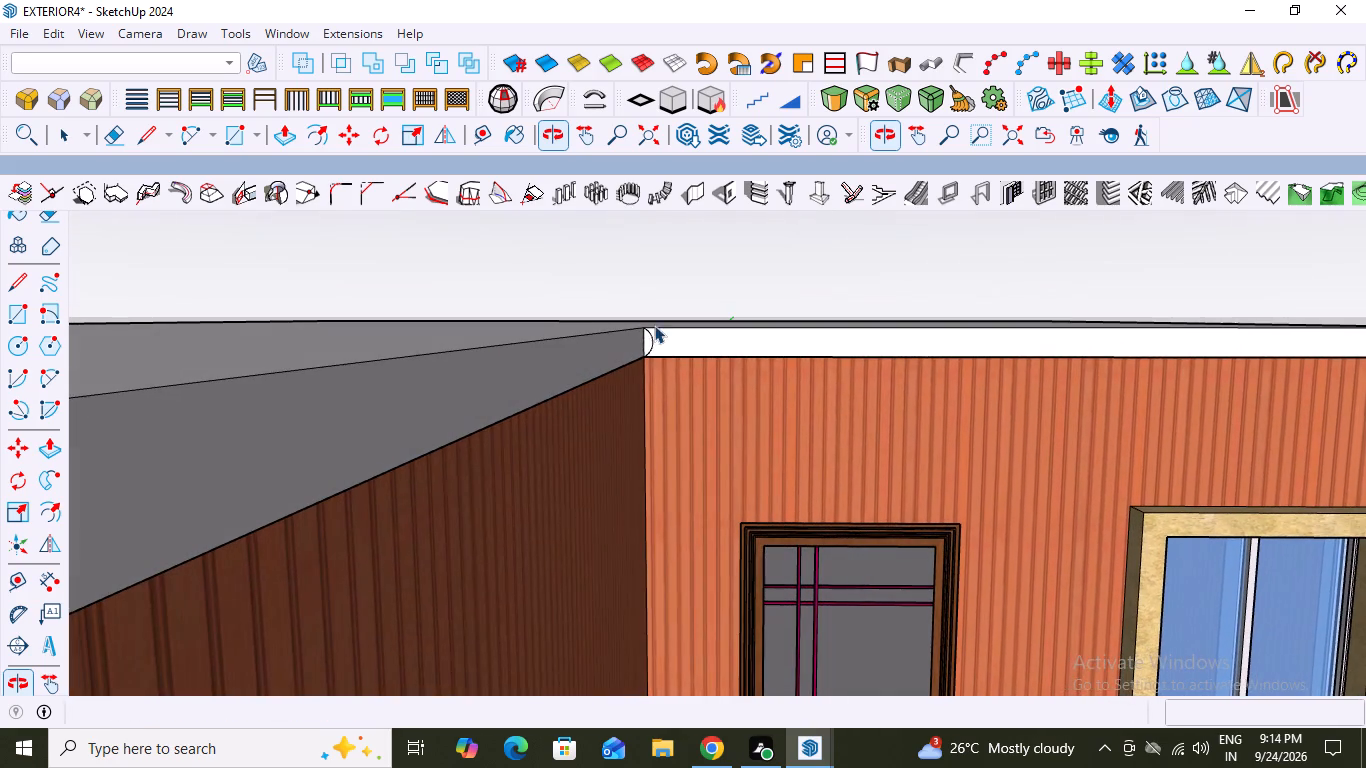
{"action": "left_click", "coordinate": [625, 334]}
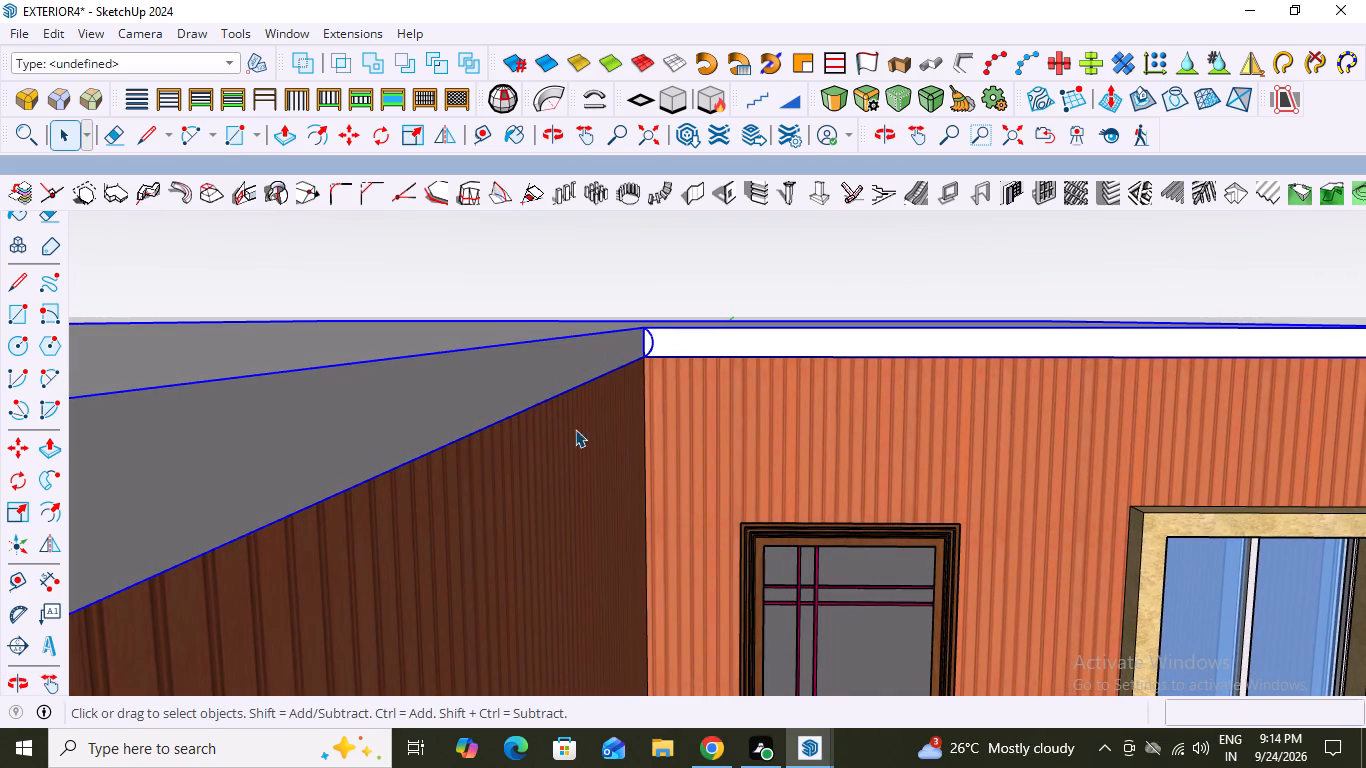
Undo the recent edits until the rounded edge along the roof slab's inner side is restored.
{"action": "scroll", "coordinate": [682, 367], "scroll_direction": "down", "scroll_amount": 9}
{"action": "scroll", "coordinate": [531, 472], "scroll_direction": "down", "scroll_amount": 2}
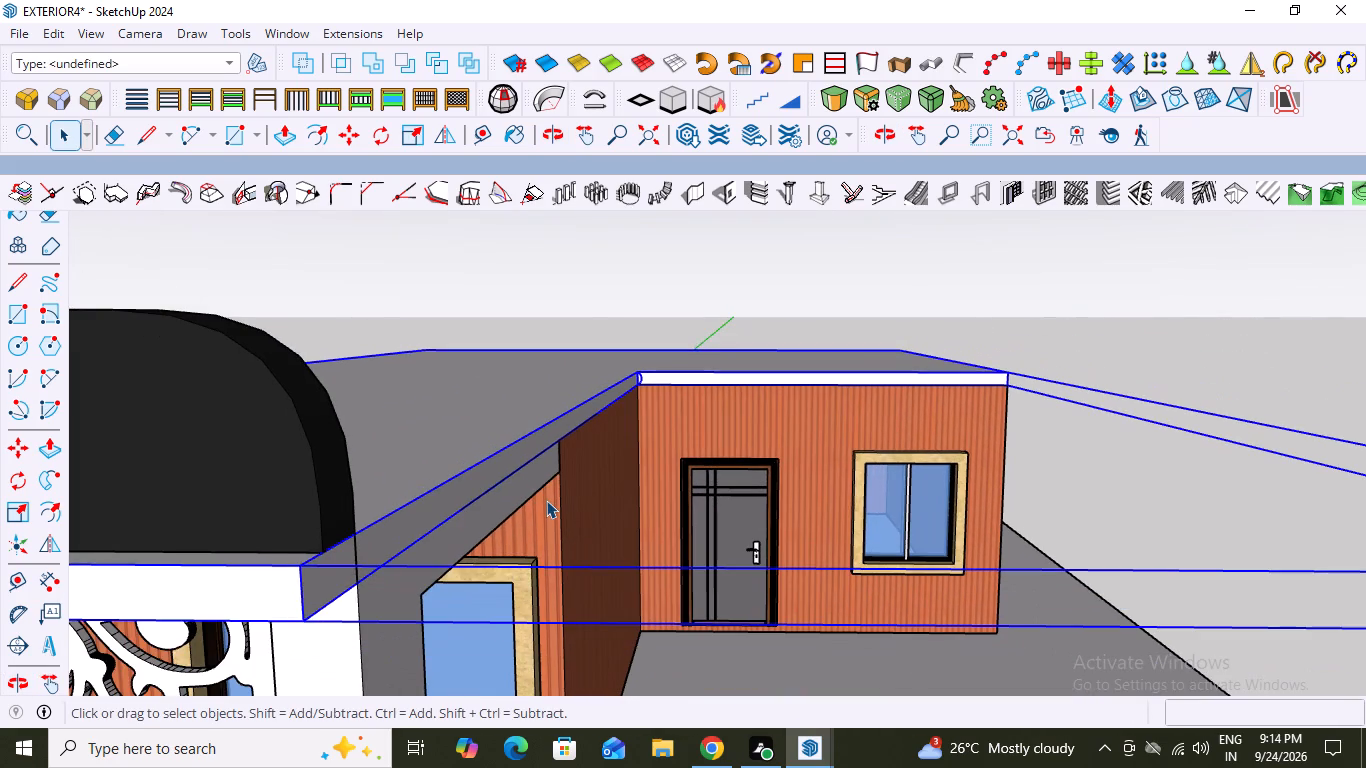
{"action": "key", "text": "ctrl+z"}
{"action": "key", "text": "ctrl+z"}
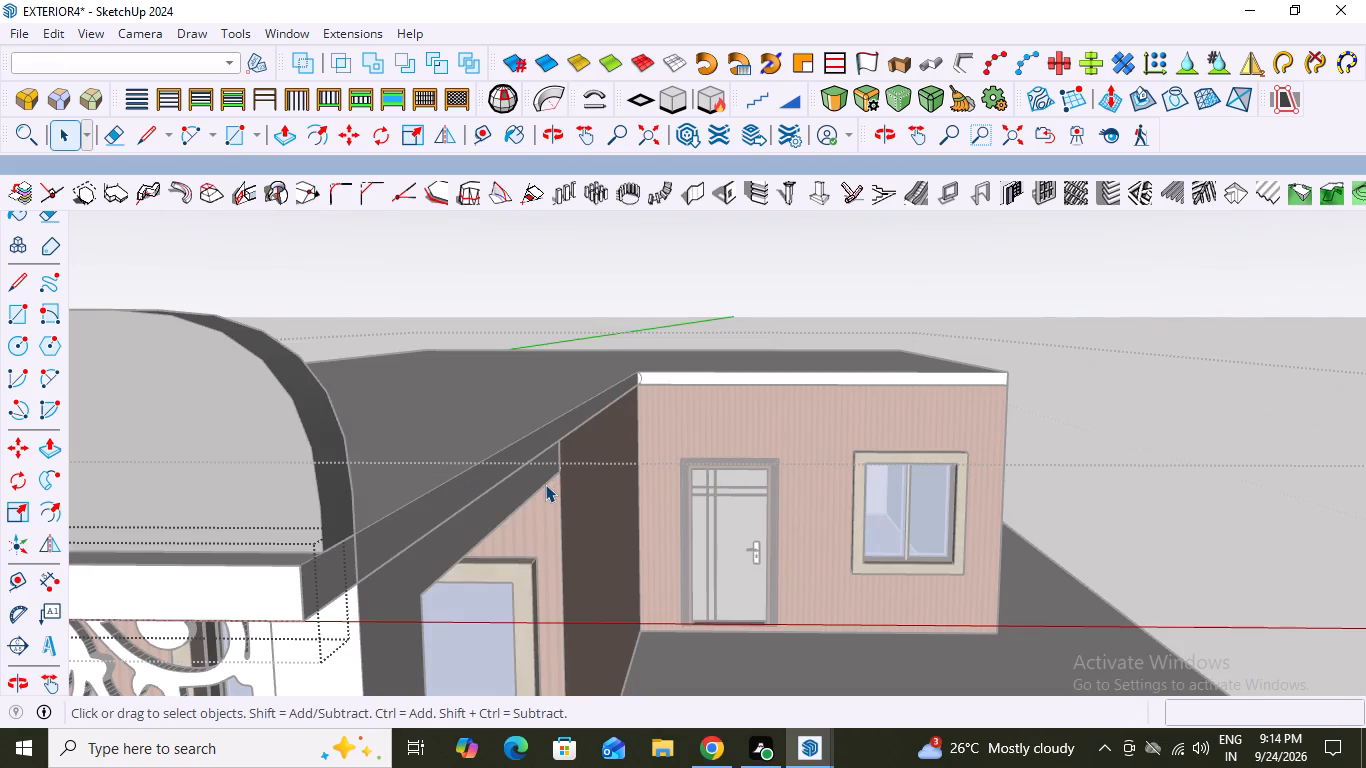
{"action": "key", "text": "ctrl+z"}
{"action": "key", "text": "ctrl+z"}
{"action": "key", "text": "ctrl+z"}
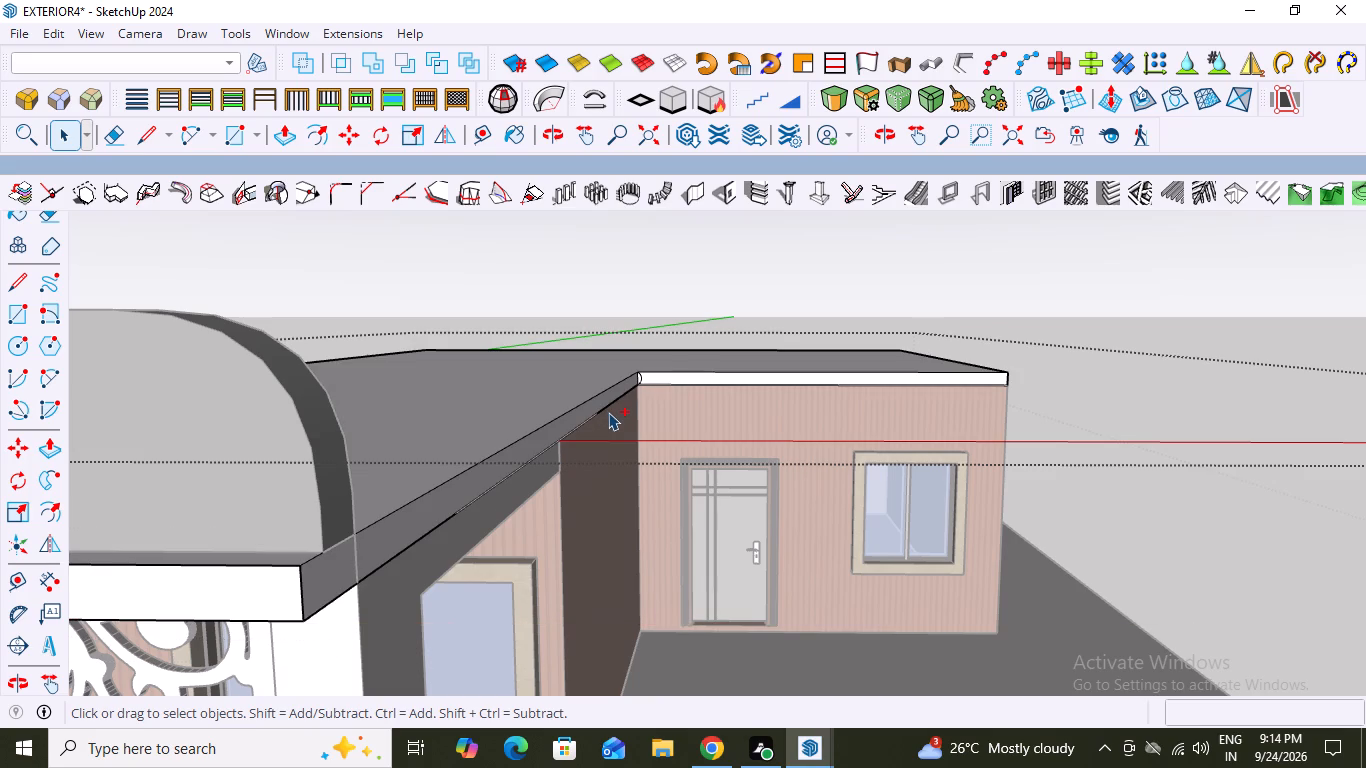
{"action": "key", "text": "ctrl+z"}
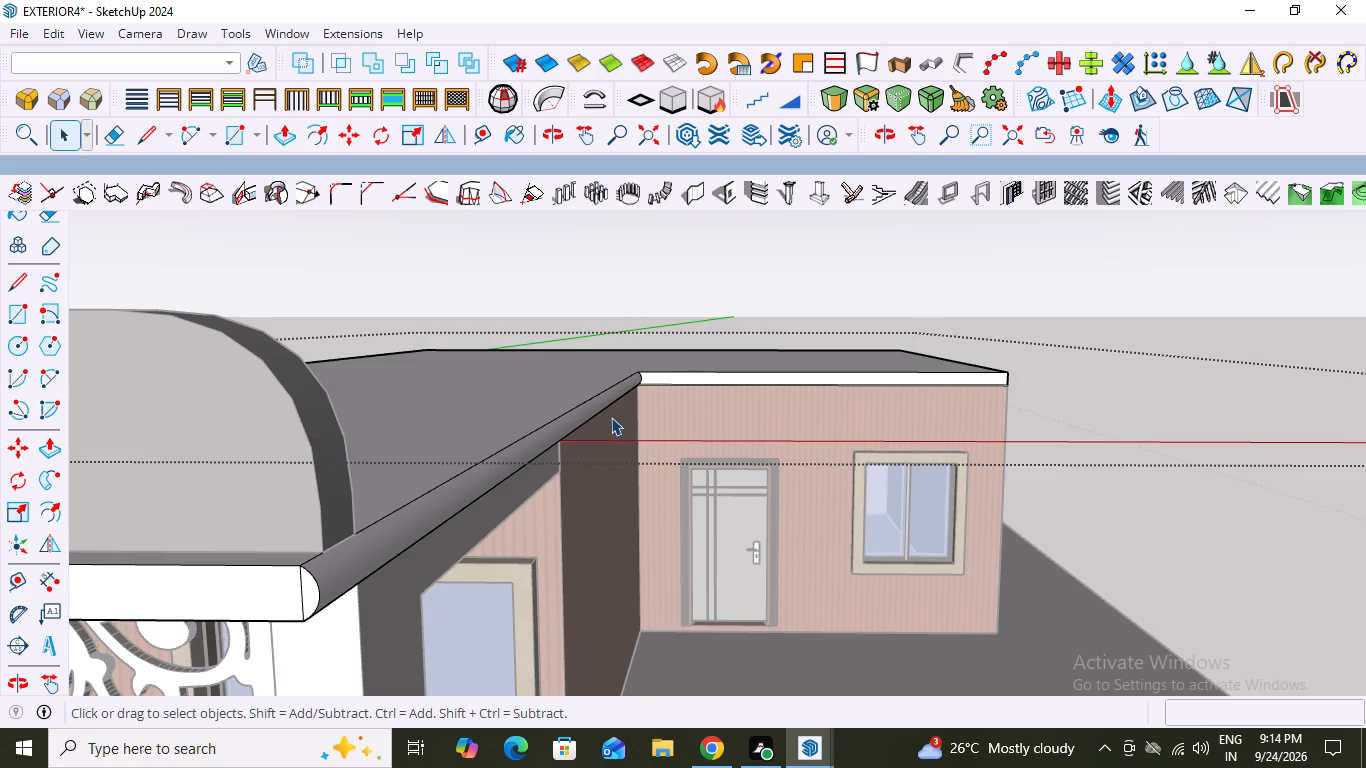
Undo the remaining rounding along the roof slab's inner side and stop editing the slab.
{"action": "key", "text": "ctrl+z"}
{"action": "key", "text": "ctrl+z"}
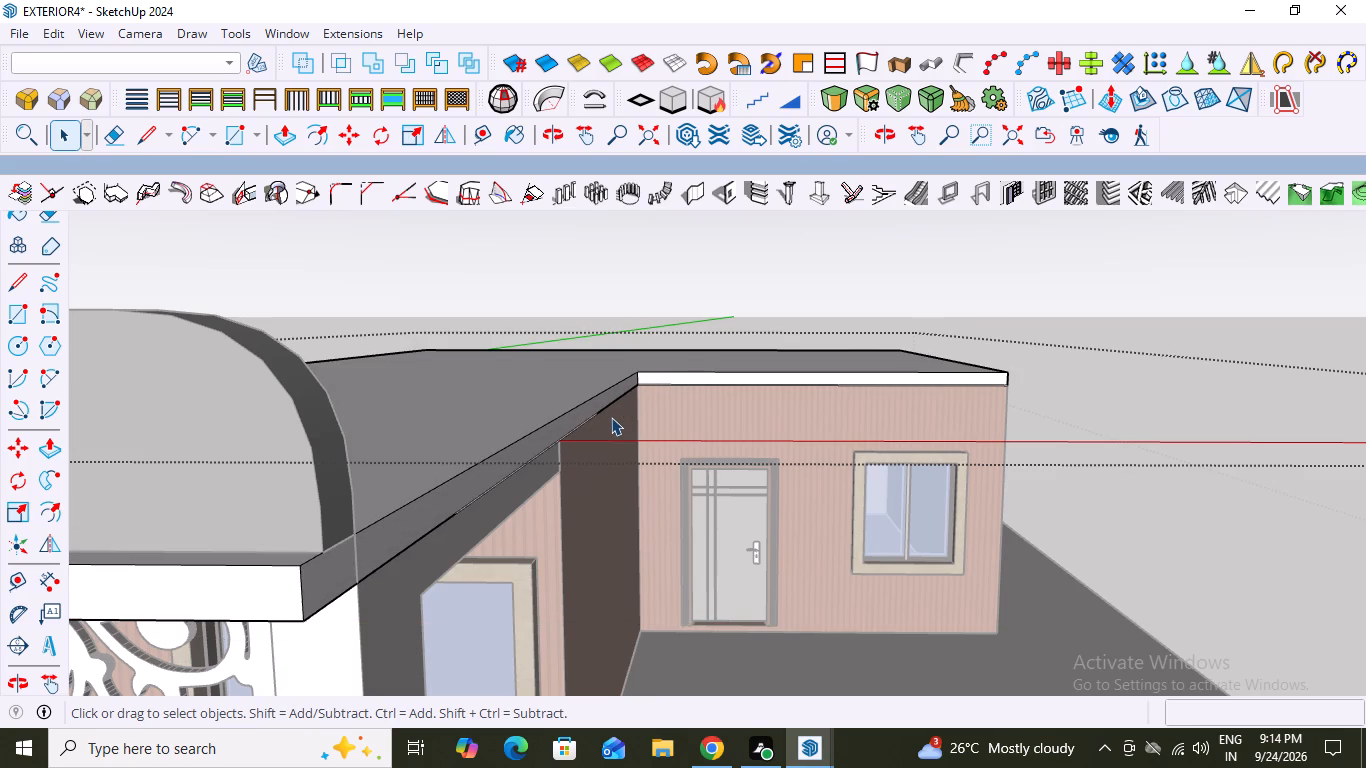
{"action": "middle_click_drag", "start_coordinate": [618, 396], "coordinate": [571, 304]}
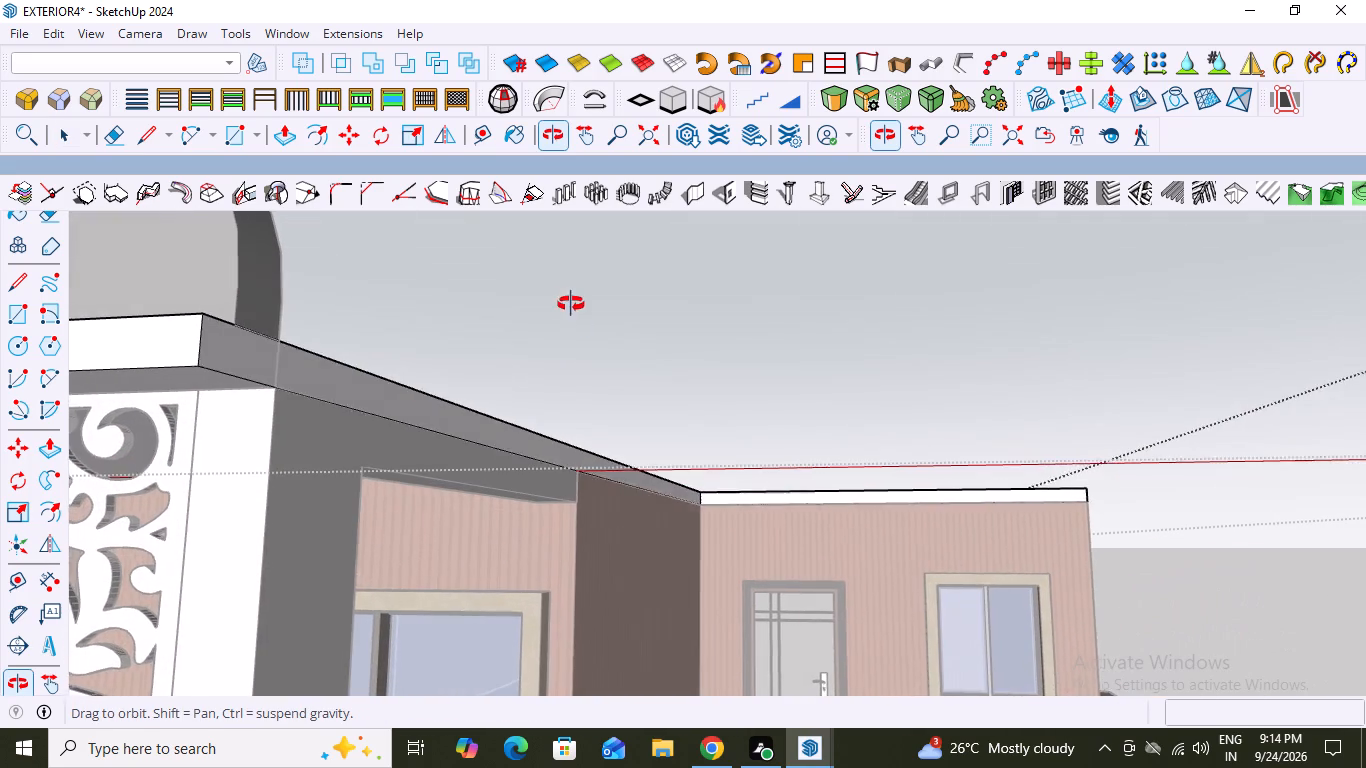
{"action": "middle_click_drag", "start_coordinate": [571, 304], "coordinate": [572, 305]}
{"action": "left_click", "coordinate": [406, 402]}
{"action": "middle_click_drag", "start_coordinate": [499, 392], "coordinate": [528, 561]}
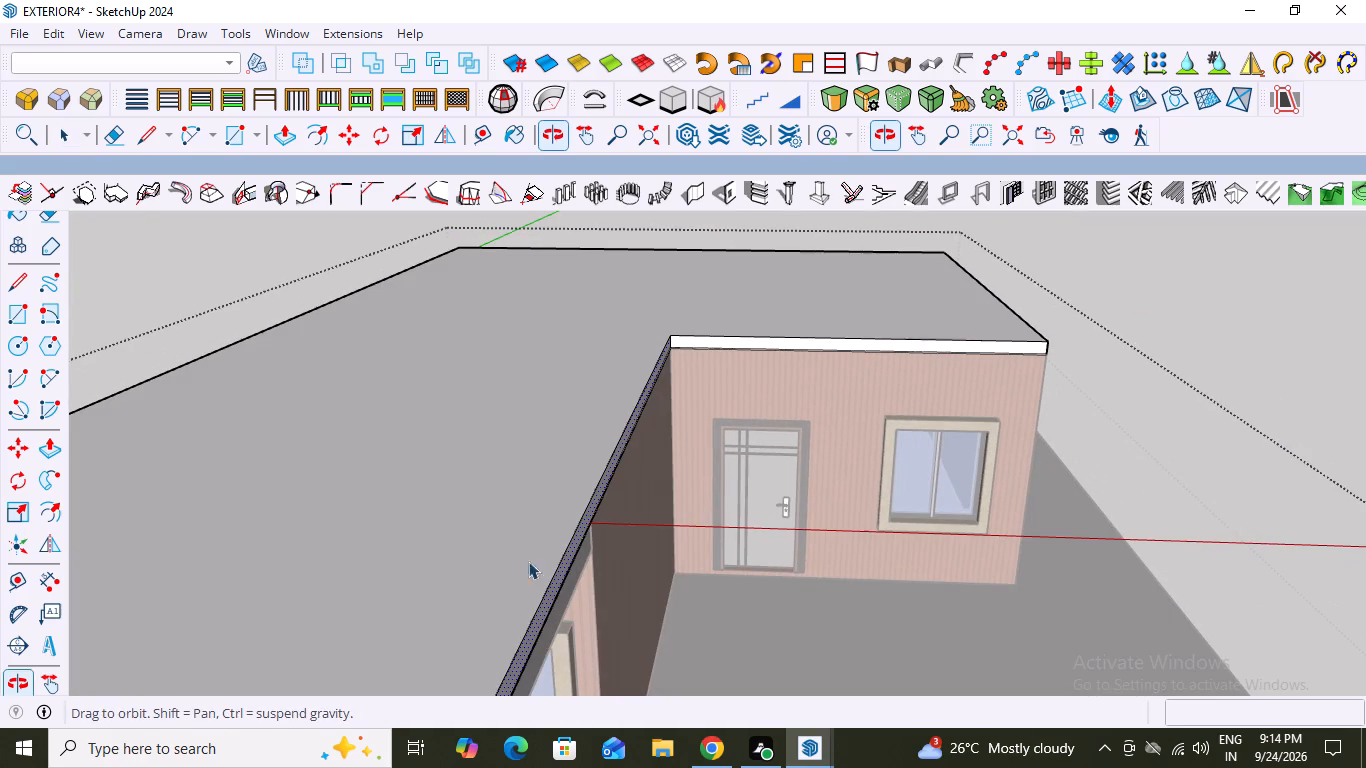
{"action": "key", "text": "space"}
{"action": "scroll", "coordinate": [555, 280], "scroll_direction": "down", "scroll_amount": 8}
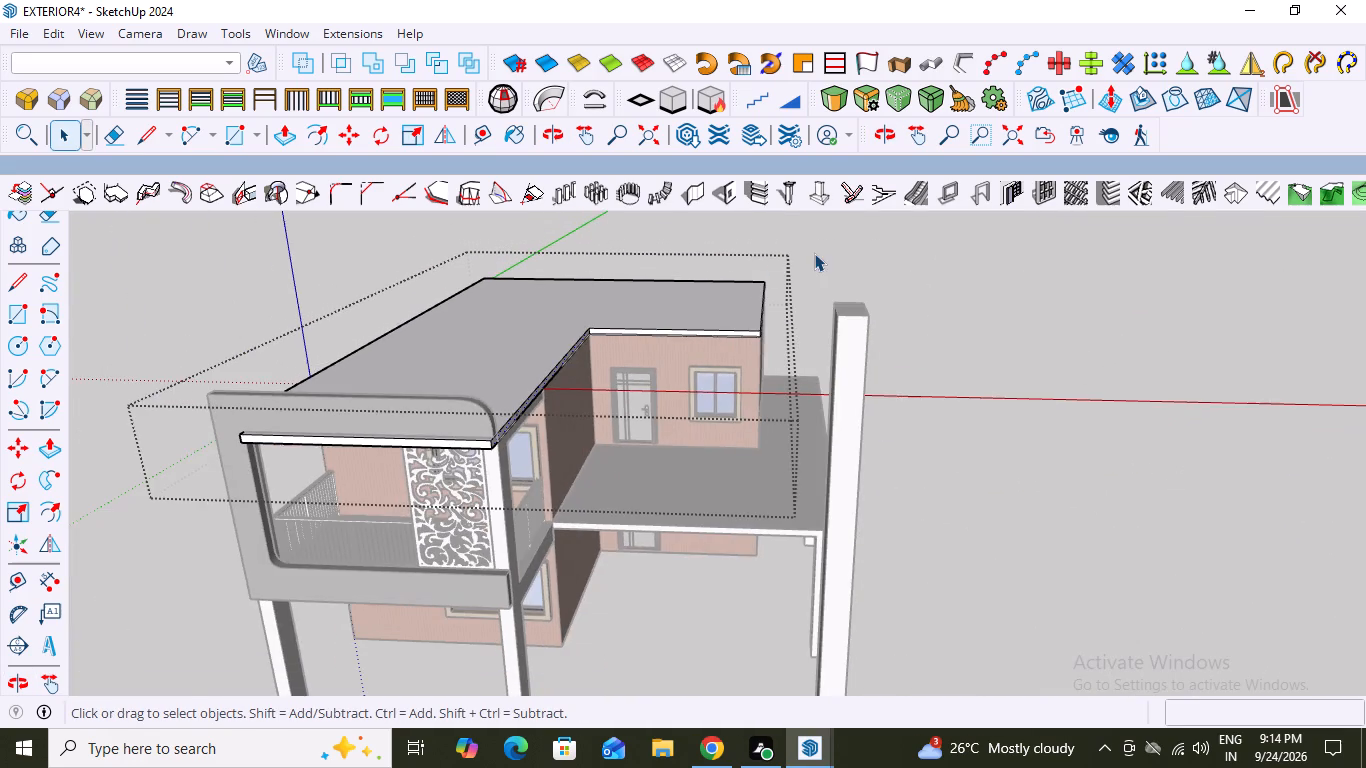
{"action": "left_click", "coordinate": [814, 253]}
Examine the roof slab's squared inner side and its corner beside the upper door from several angles.
{"action": "scroll", "coordinate": [579, 414], "scroll_direction": "up", "scroll_amount": 5}
{"action": "middle_click_drag", "start_coordinate": [537, 412], "coordinate": [518, 387]}
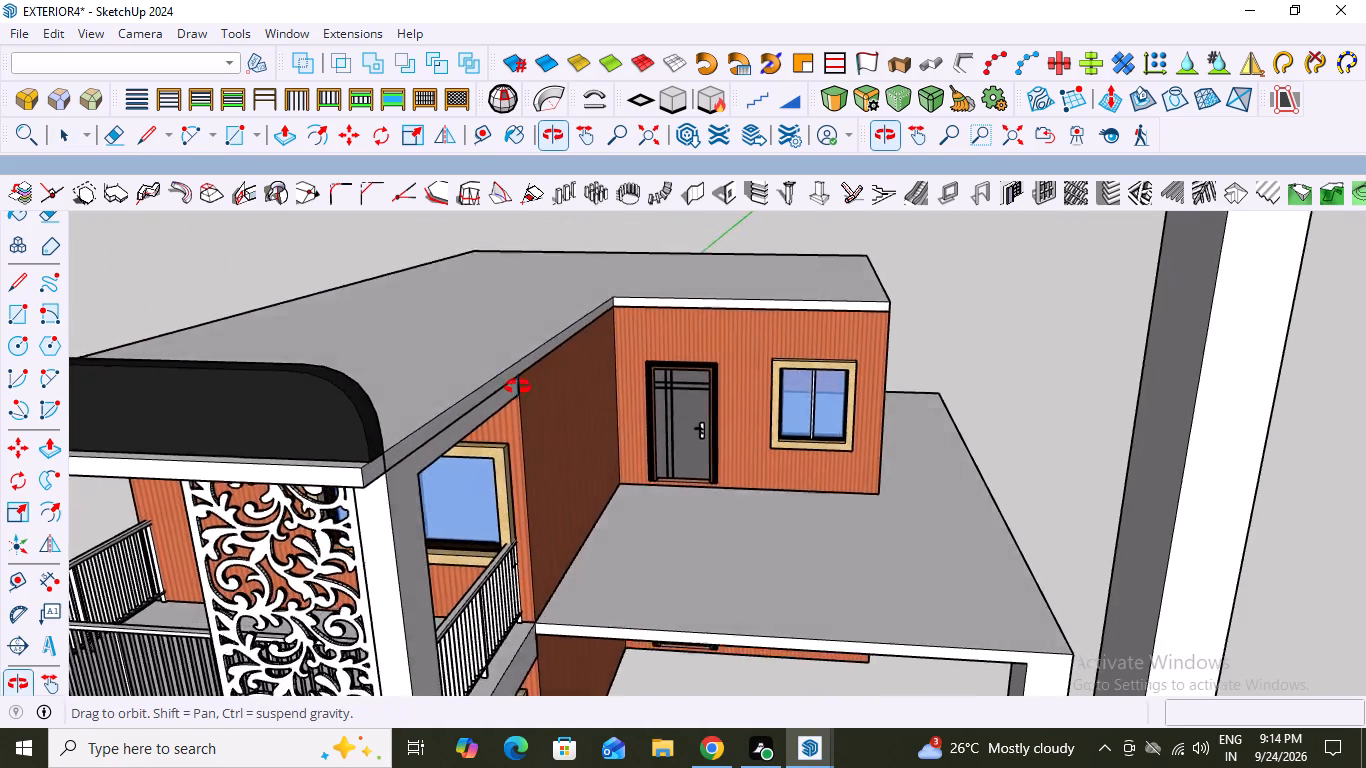
{"action": "middle_click_drag", "start_coordinate": [518, 387], "coordinate": [539, 295]}
{"action": "scroll", "coordinate": [524, 290], "scroll_direction": "up", "scroll_amount": 1}
{"action": "scroll", "coordinate": [494, 379], "scroll_direction": "up", "scroll_amount": 3}
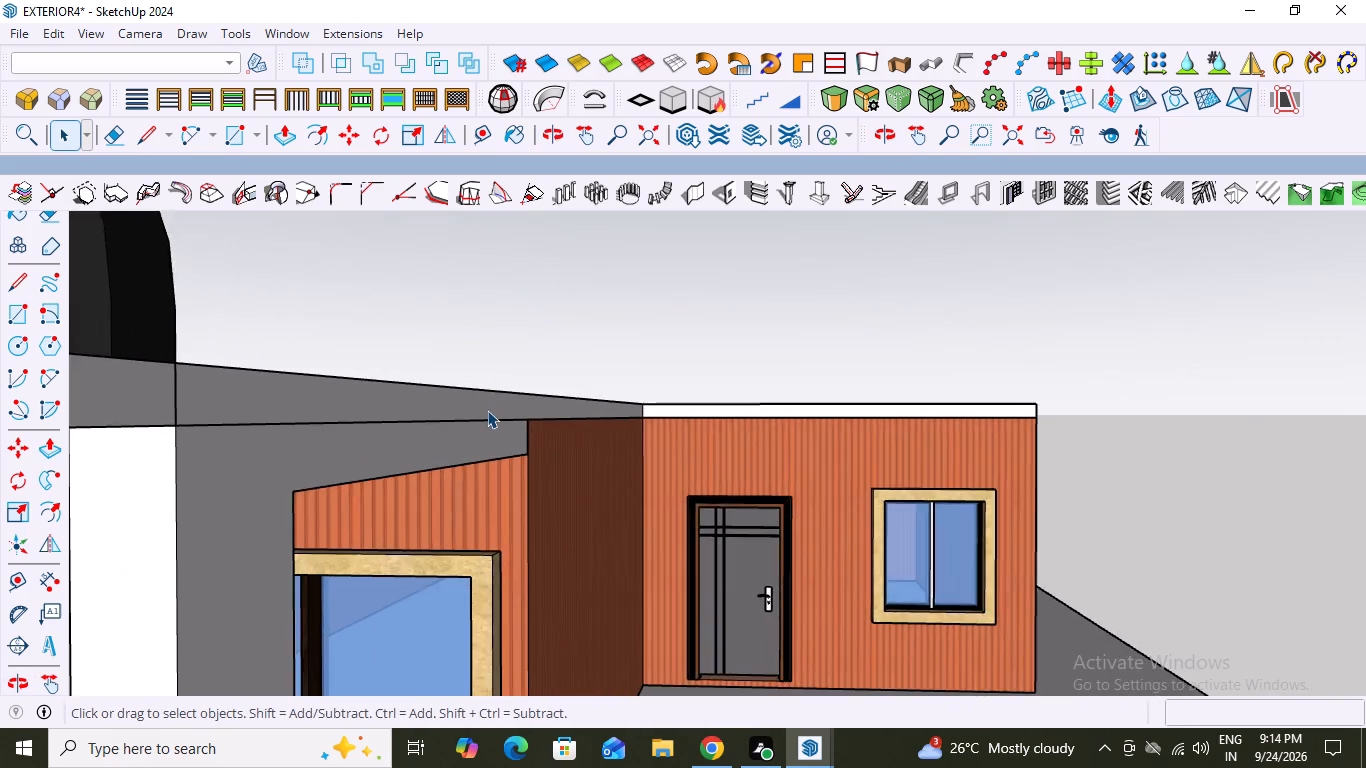
{"action": "scroll", "coordinate": [487, 410], "scroll_direction": "up", "scroll_amount": 1}
{"action": "scroll", "coordinate": [488, 410], "scroll_direction": "down", "scroll_amount": 14}
{"action": "middle_click_drag", "start_coordinate": [590, 427], "coordinate": [594, 524]}
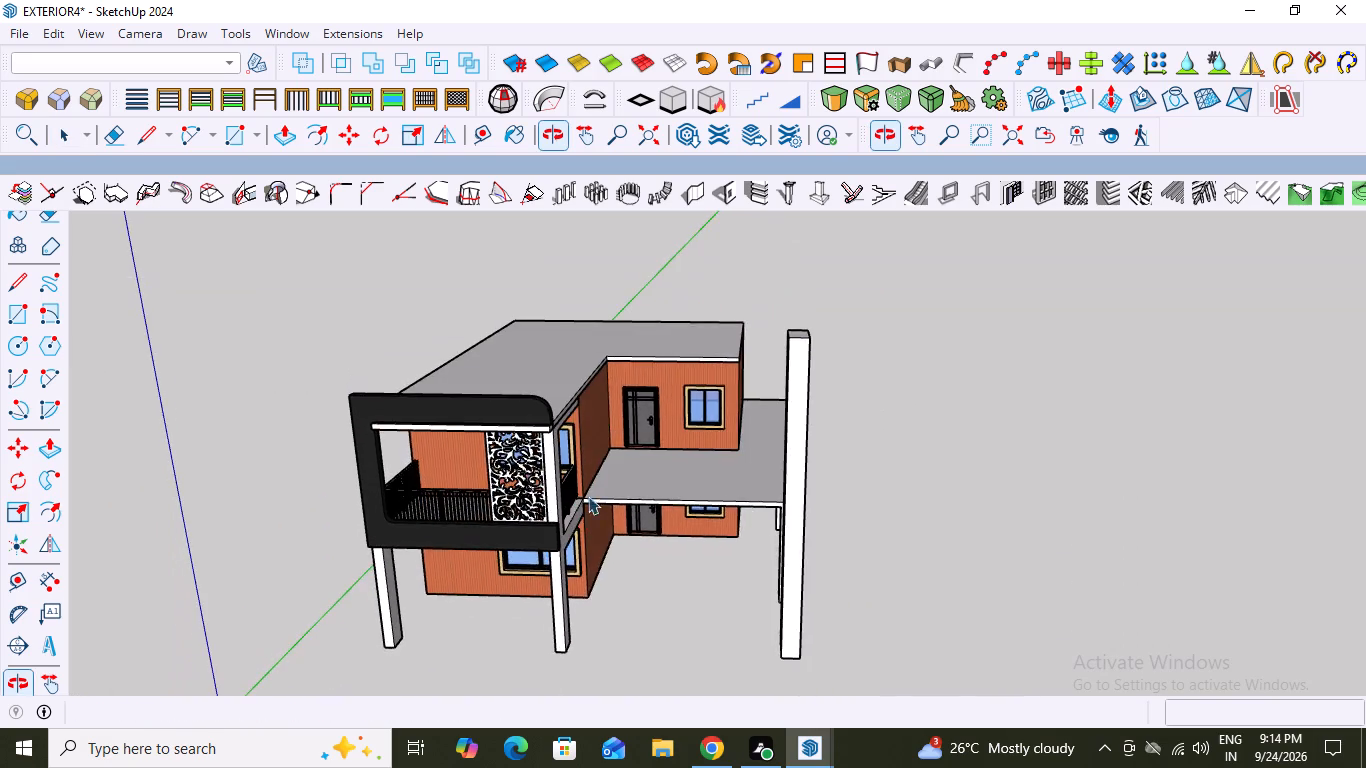
{"action": "scroll", "coordinate": [609, 364], "scroll_direction": "up", "scroll_amount": 7}
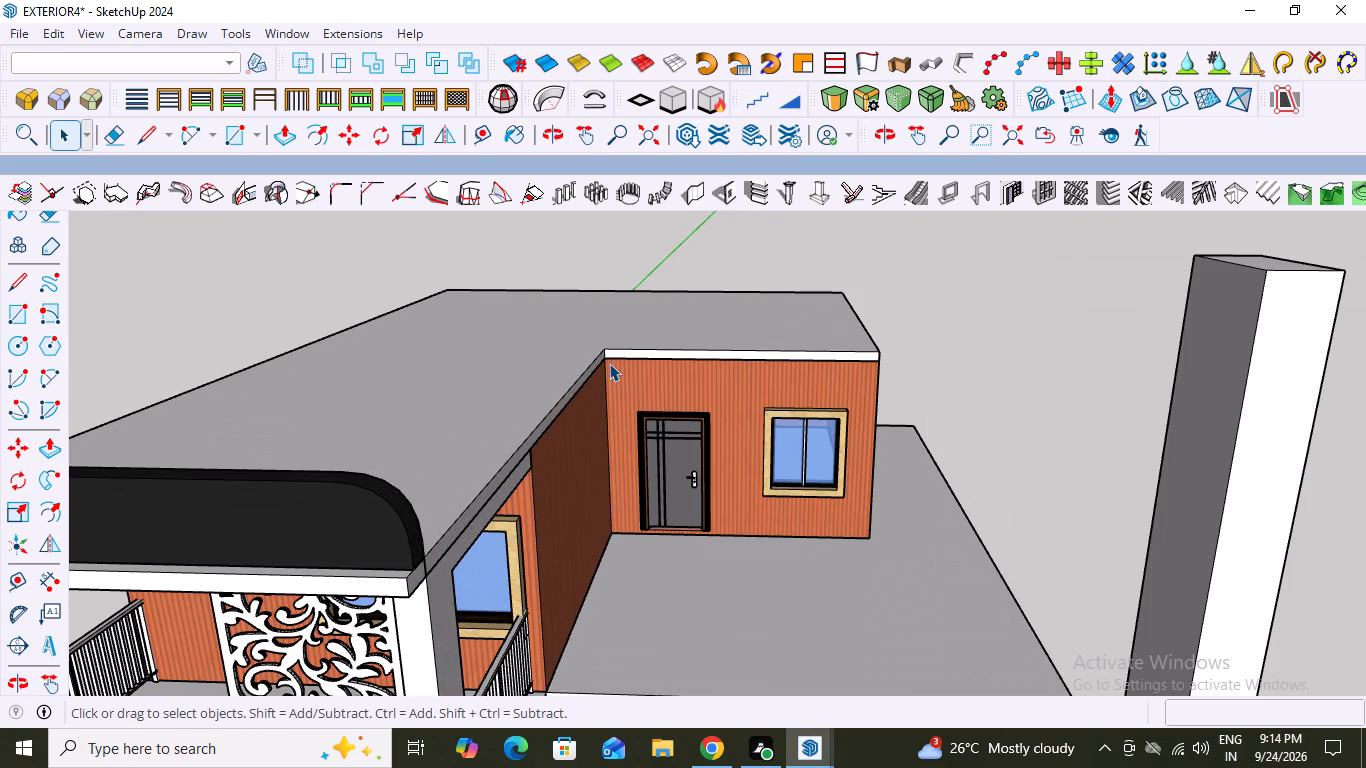
{"action": "scroll", "coordinate": [615, 425], "scroll_direction": "up", "scroll_amount": 5}
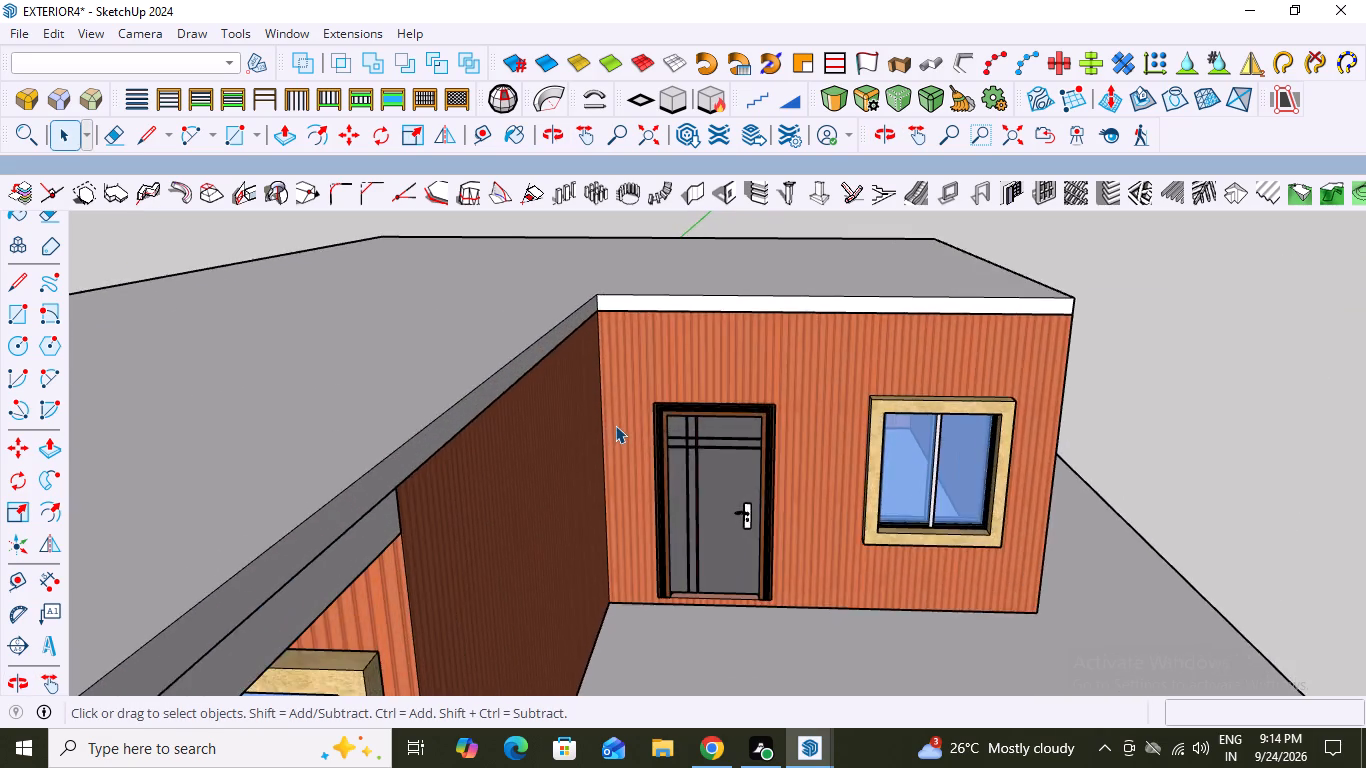
{"action": "scroll", "coordinate": [615, 425], "scroll_direction": "down", "scroll_amount": 15}
{"action": "middle_click_drag", "start_coordinate": [658, 439], "coordinate": [510, 456]}
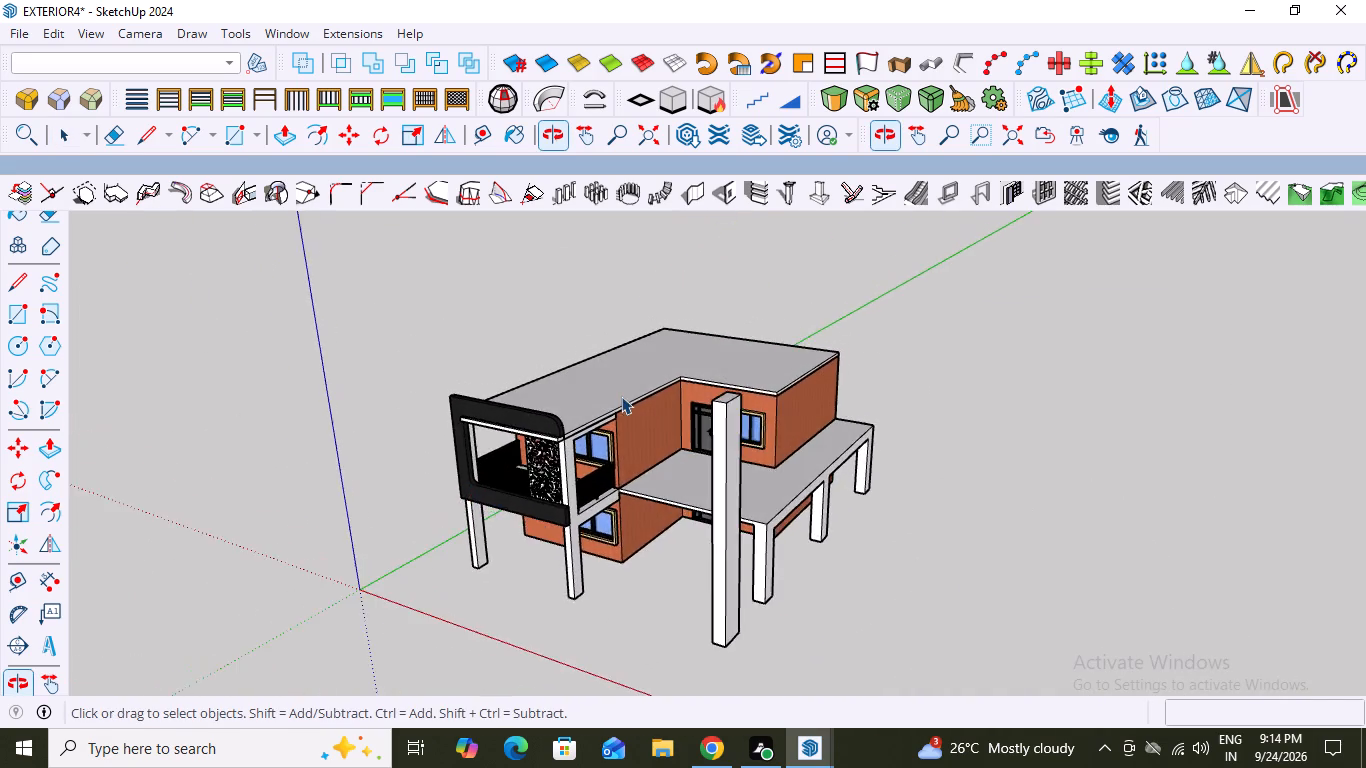
{"action": "scroll", "coordinate": [622, 395], "scroll_direction": "up", "scroll_amount": 13}
{"action": "scroll", "coordinate": [671, 429], "scroll_direction": "down", "scroll_amount": 4}
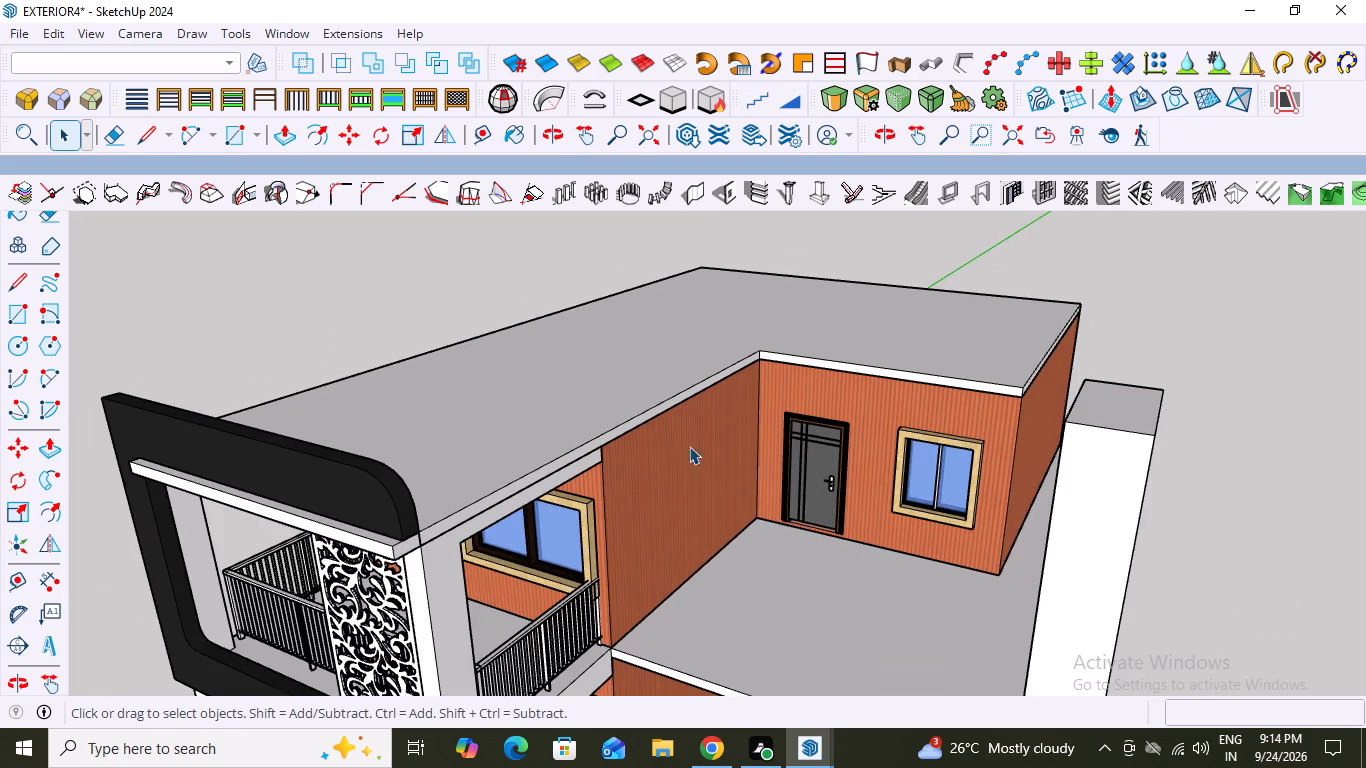
{"action": "middle_click_drag", "start_coordinate": [757, 460], "coordinate": [787, 398]}
{"action": "scroll", "coordinate": [766, 413], "scroll_direction": "up", "scroll_amount": 3}
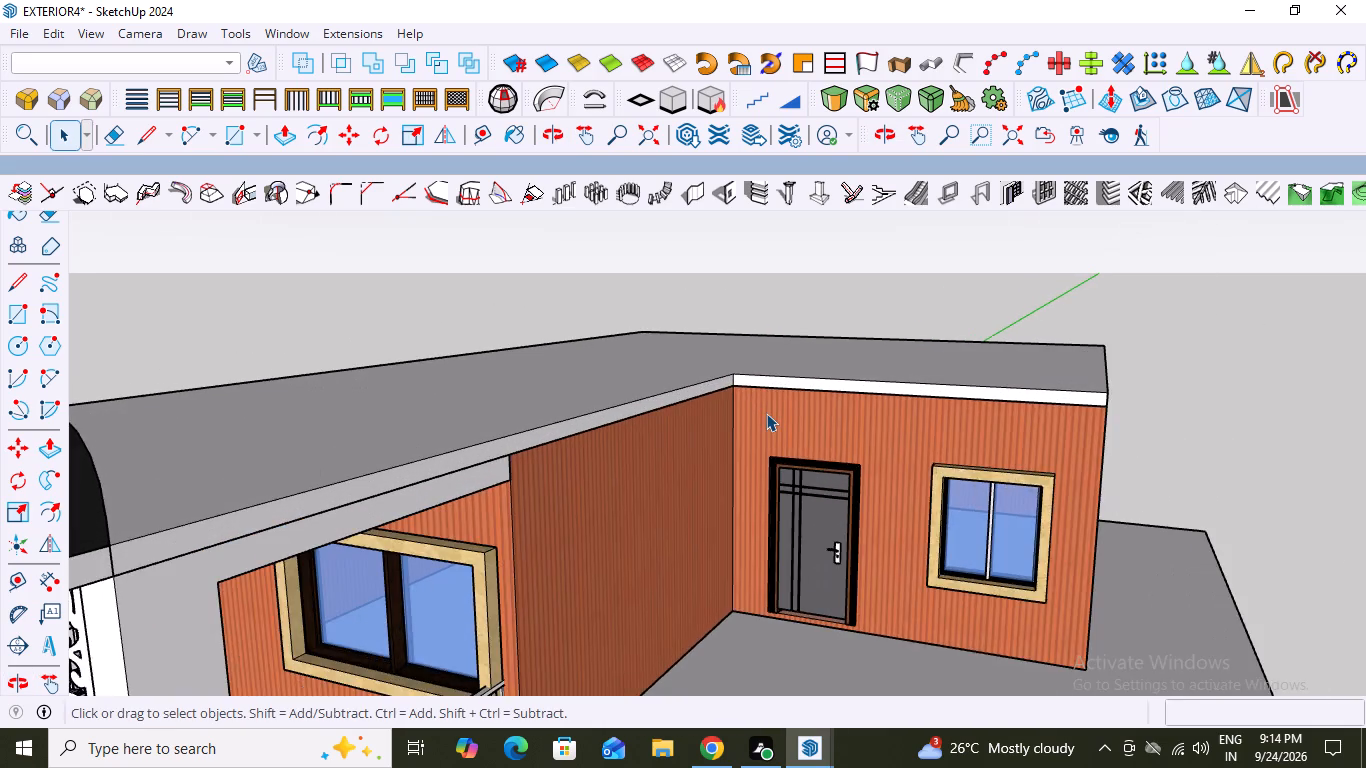
{"action": "scroll", "coordinate": [766, 413], "scroll_direction": "up", "scroll_amount": 2}
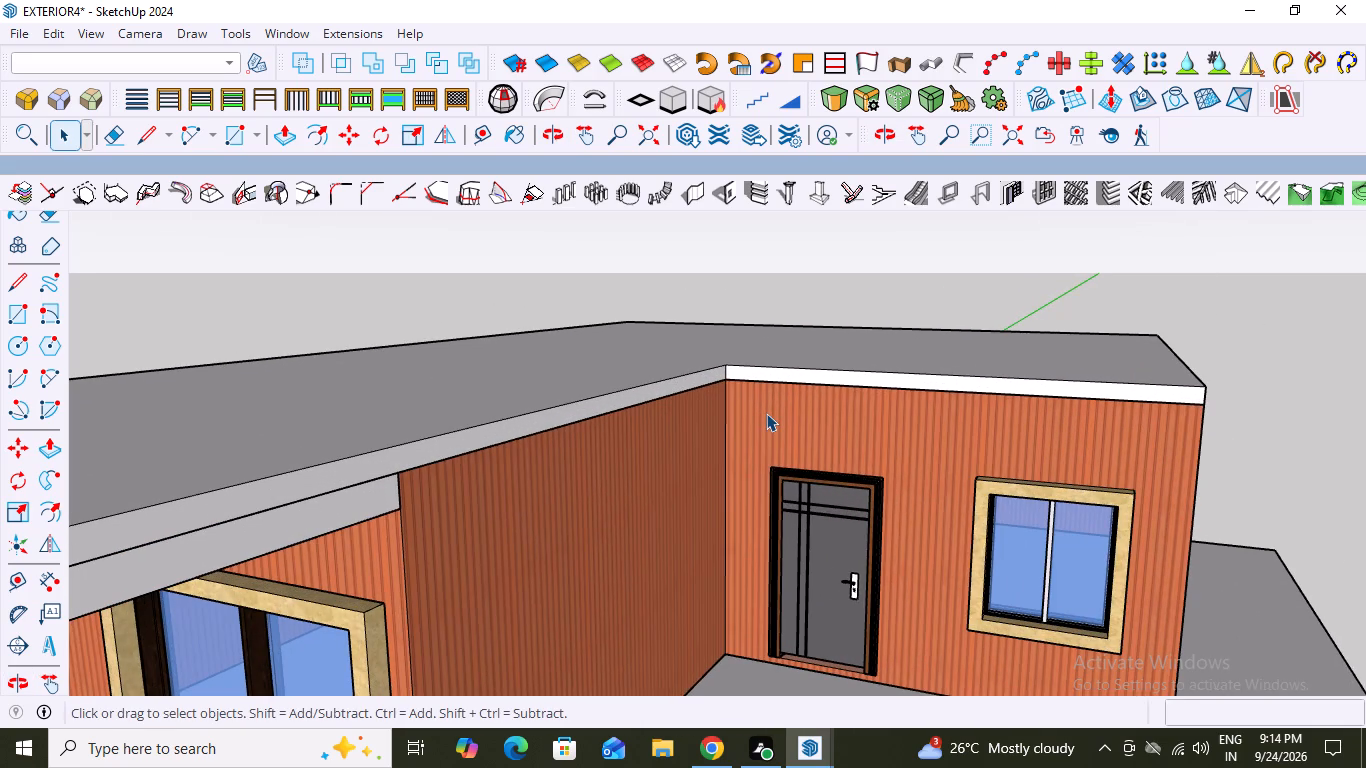
{"action": "scroll", "coordinate": [764, 411], "scroll_direction": "down", "scroll_amount": 4}
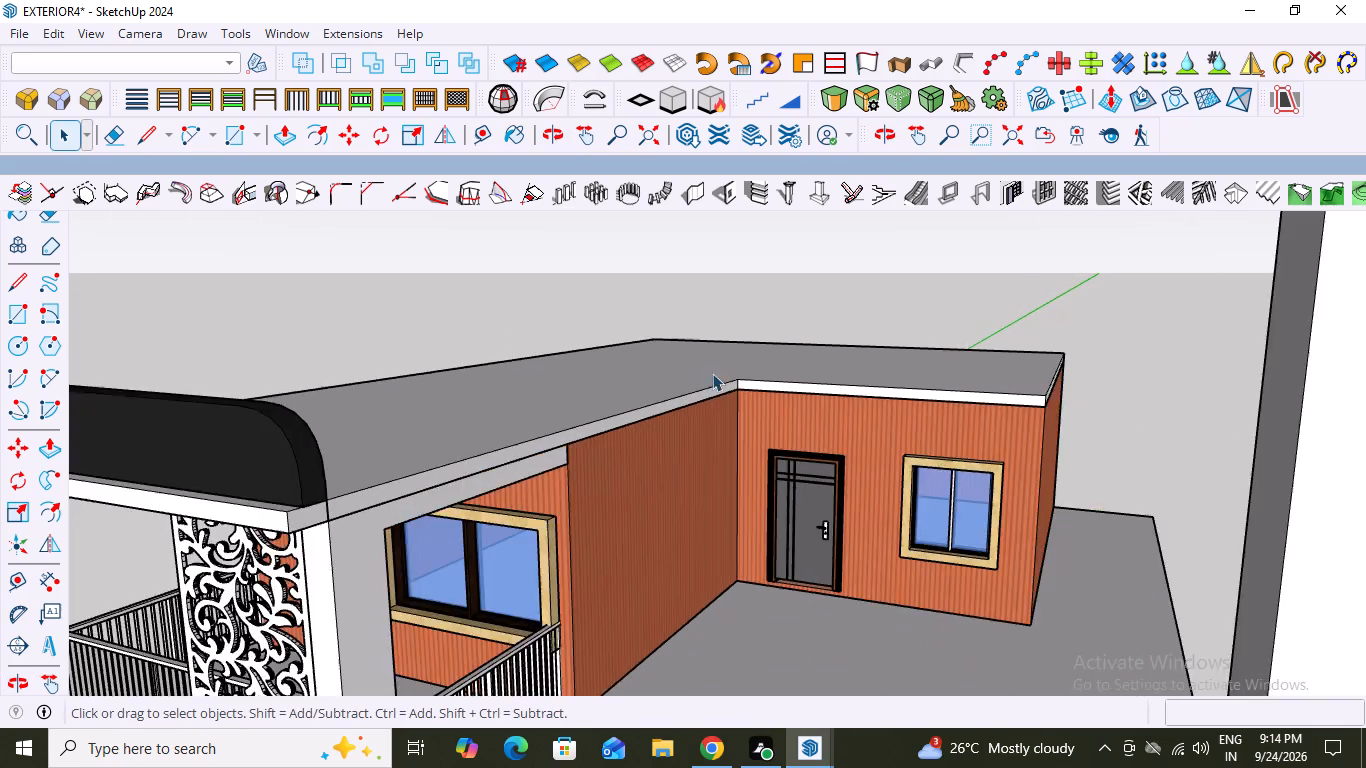
{"action": "scroll", "coordinate": [712, 373], "scroll_direction": "down", "scroll_amount": 8}
{"action": "middle_click_drag", "start_coordinate": [699, 433], "coordinate": [784, 439]}
{"action": "scroll", "coordinate": [784, 439], "scroll_direction": "up", "scroll_amount": 4}
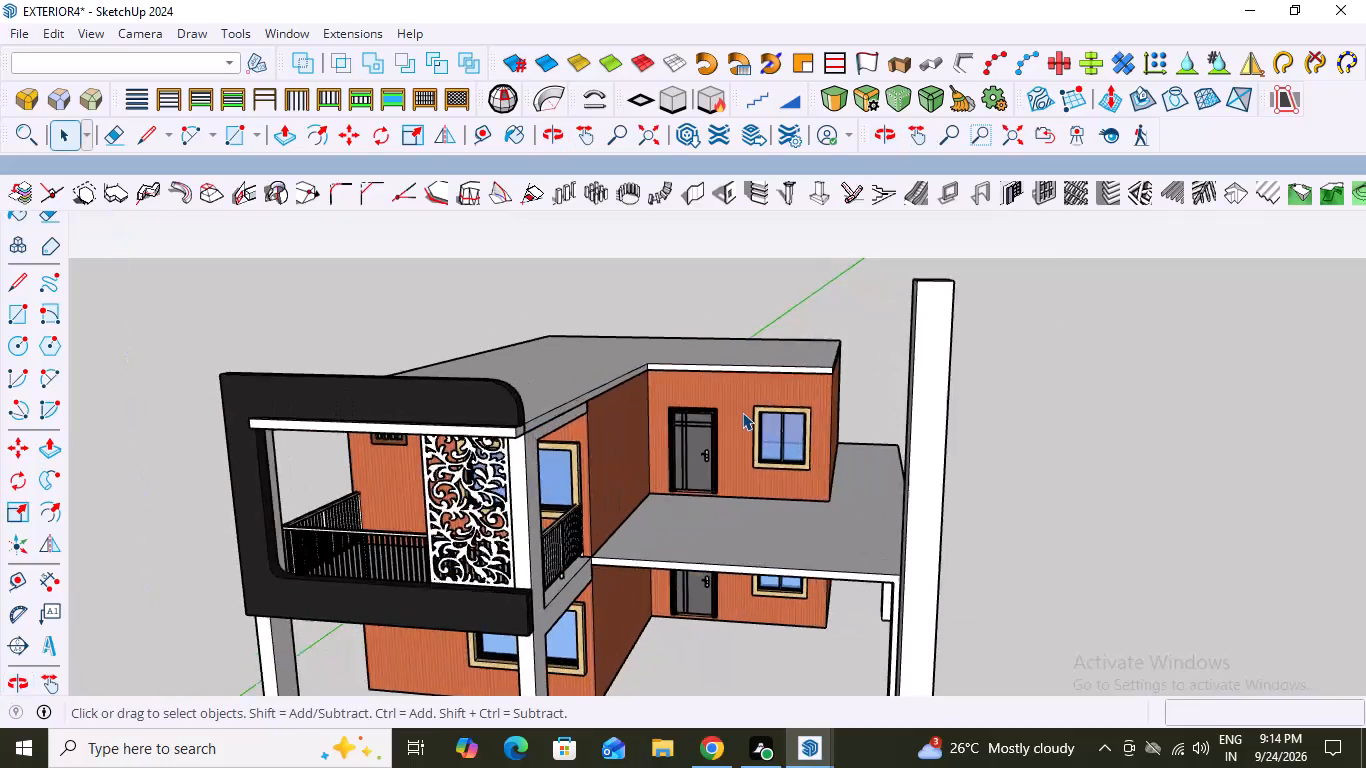
{"action": "scroll", "coordinate": [742, 412], "scroll_direction": "up", "scroll_amount": 1}
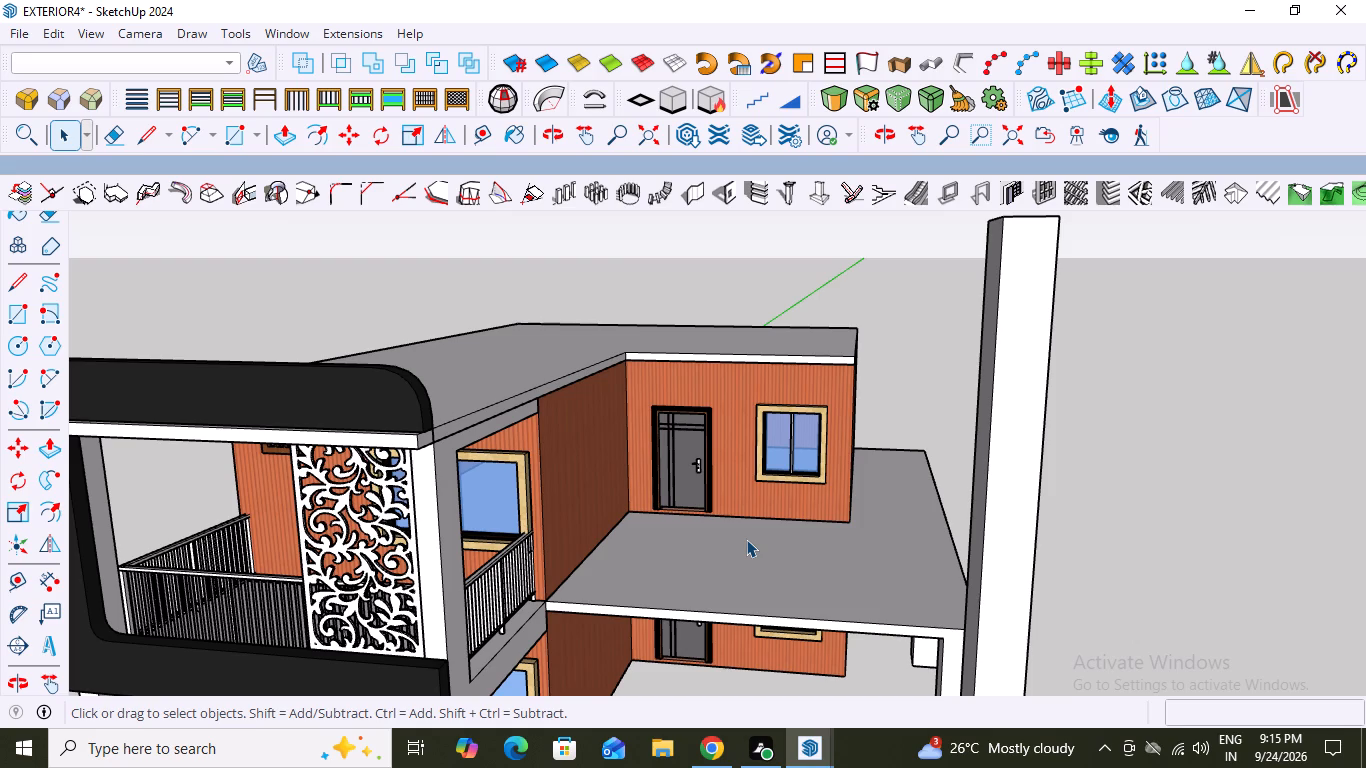
Examine the front balcony frame, terrace slab and roof slab's front edge from the front and above.
{"action": "scroll", "coordinate": [684, 531], "scroll_direction": "down", "scroll_amount": 3}
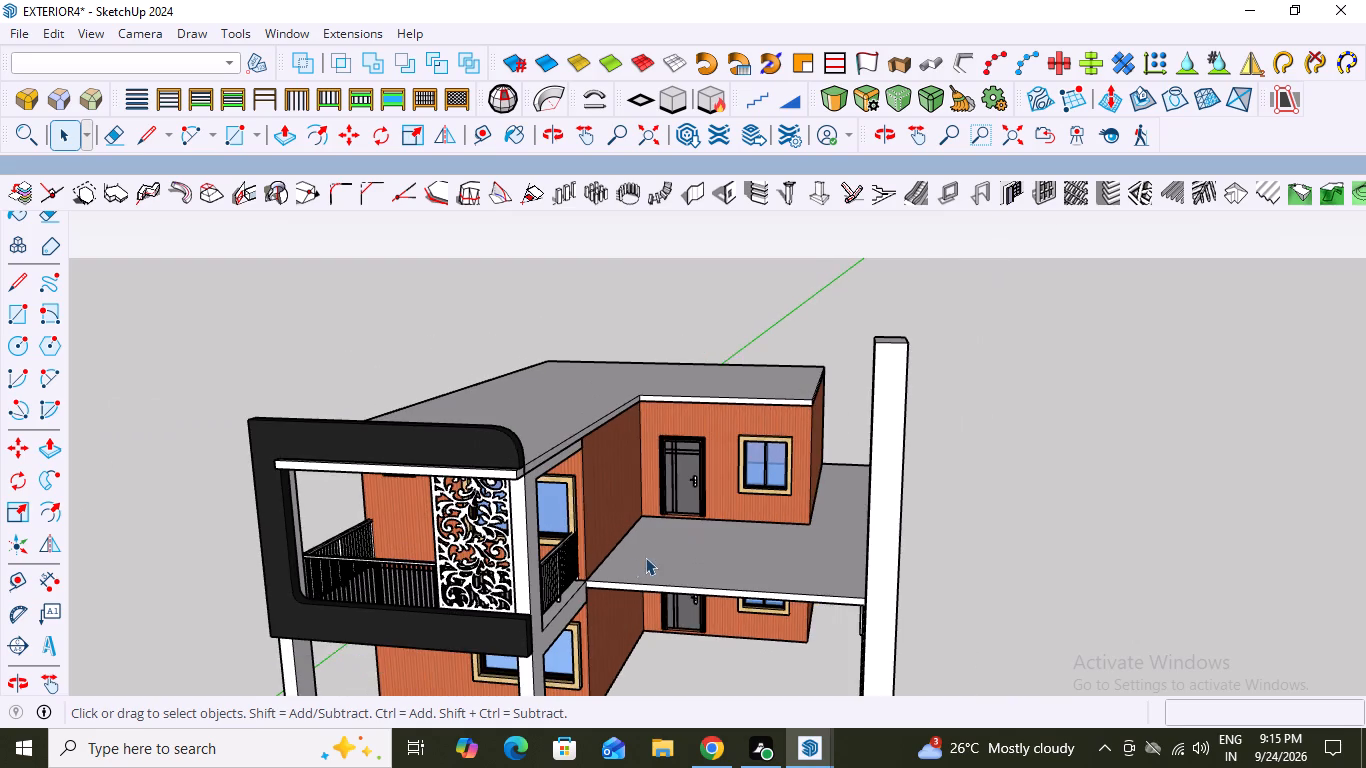
{"action": "middle_click_drag", "start_coordinate": [635, 562], "coordinate": [716, 517]}
{"action": "scroll", "coordinate": [495, 546], "scroll_direction": "up", "scroll_amount": 4}
{"action": "scroll", "coordinate": [513, 549], "scroll_direction": "down", "scroll_amount": 4}
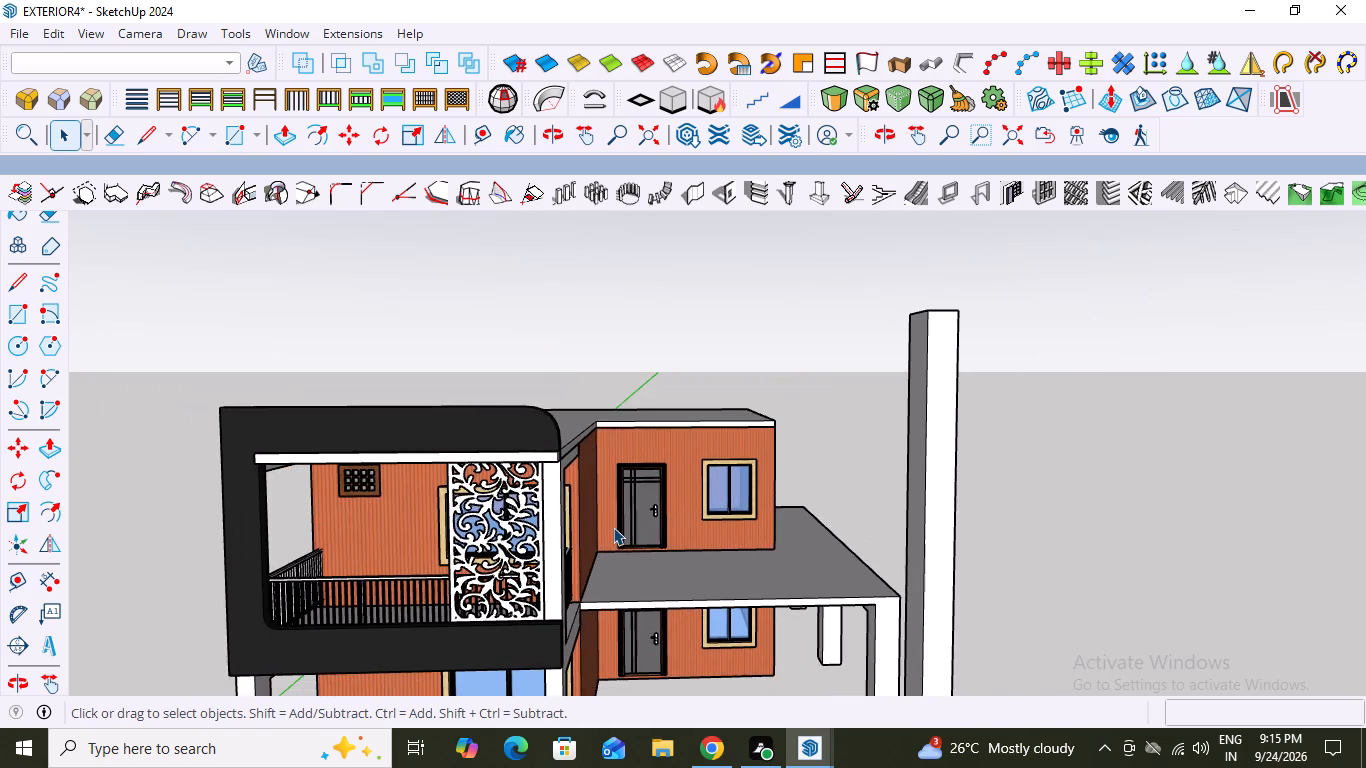
{"action": "scroll", "coordinate": [452, 614], "scroll_direction": "up", "scroll_amount": 2}
{"action": "scroll", "coordinate": [518, 550], "scroll_direction": "up", "scroll_amount": 1}
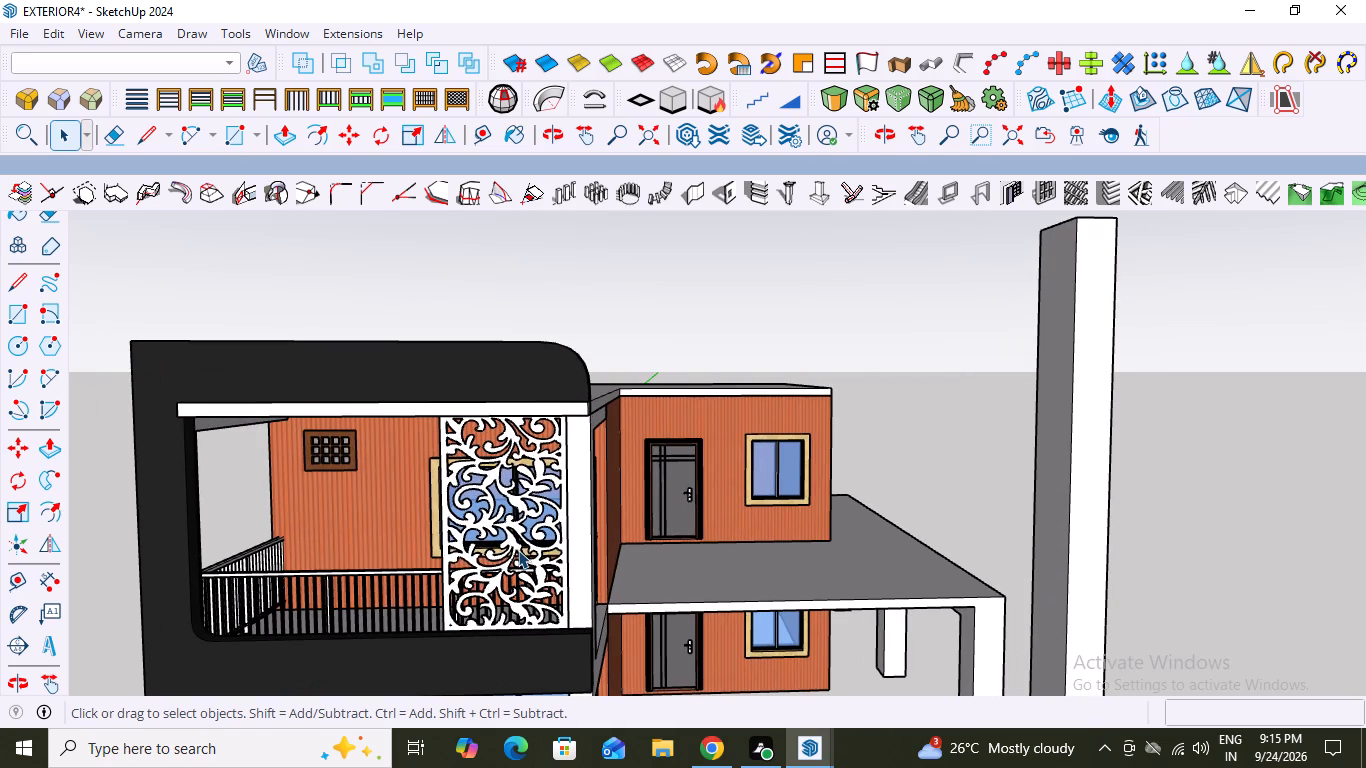
{"action": "scroll", "coordinate": [547, 523], "scroll_direction": "down", "scroll_amount": 2}
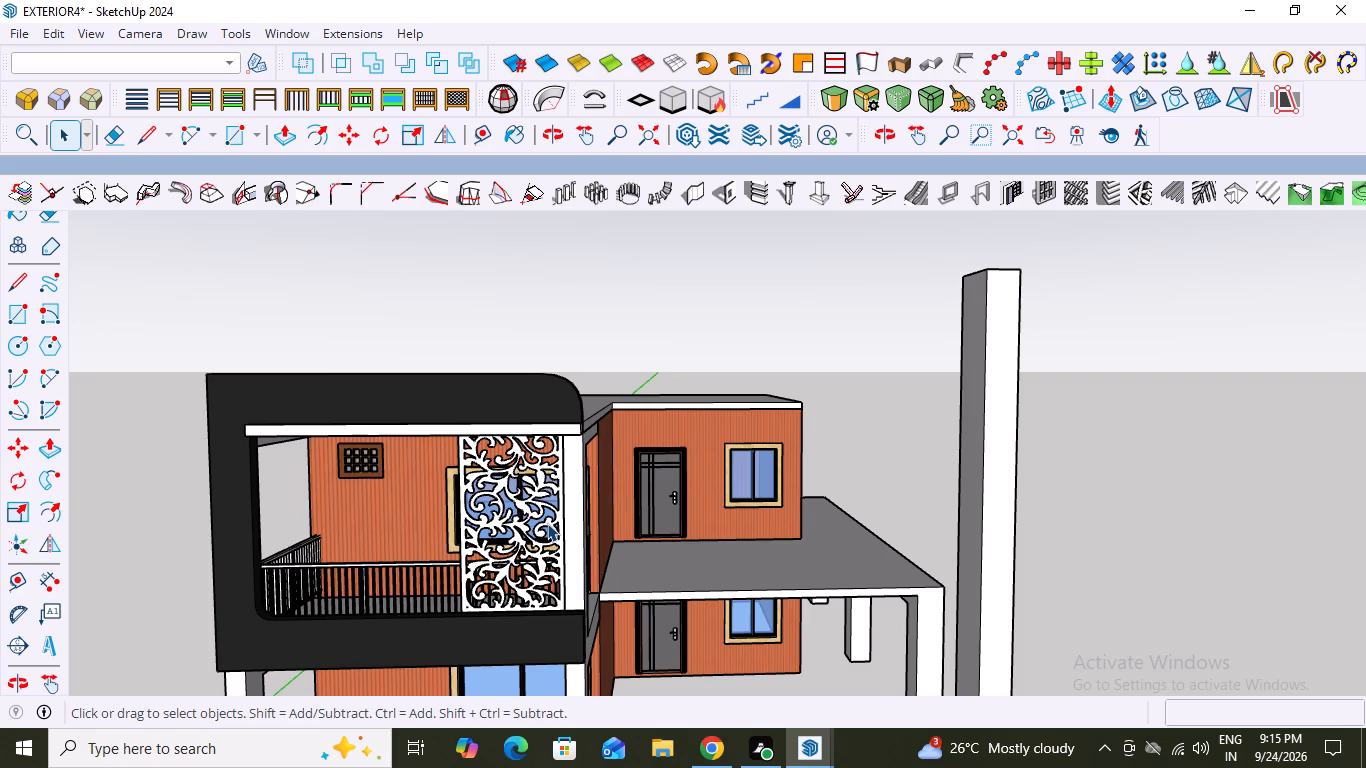
{"action": "scroll", "coordinate": [618, 367], "scroll_direction": "down", "scroll_amount": 5}
{"action": "scroll", "coordinate": [588, 519], "scroll_direction": "up", "scroll_amount": 2}
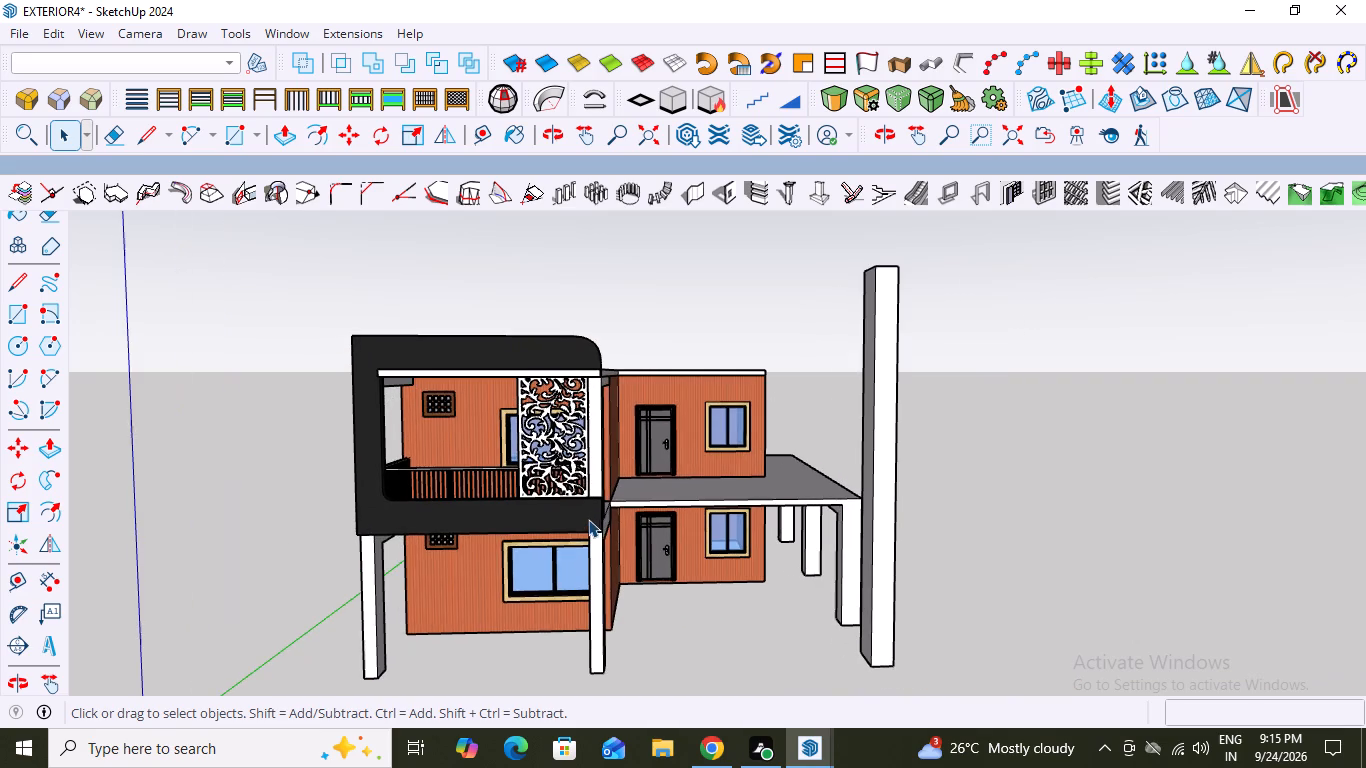
{"action": "middle_click_drag", "start_coordinate": [671, 389], "coordinate": [681, 503]}
{"action": "scroll", "coordinate": [710, 337], "scroll_direction": "up", "scroll_amount": 3}
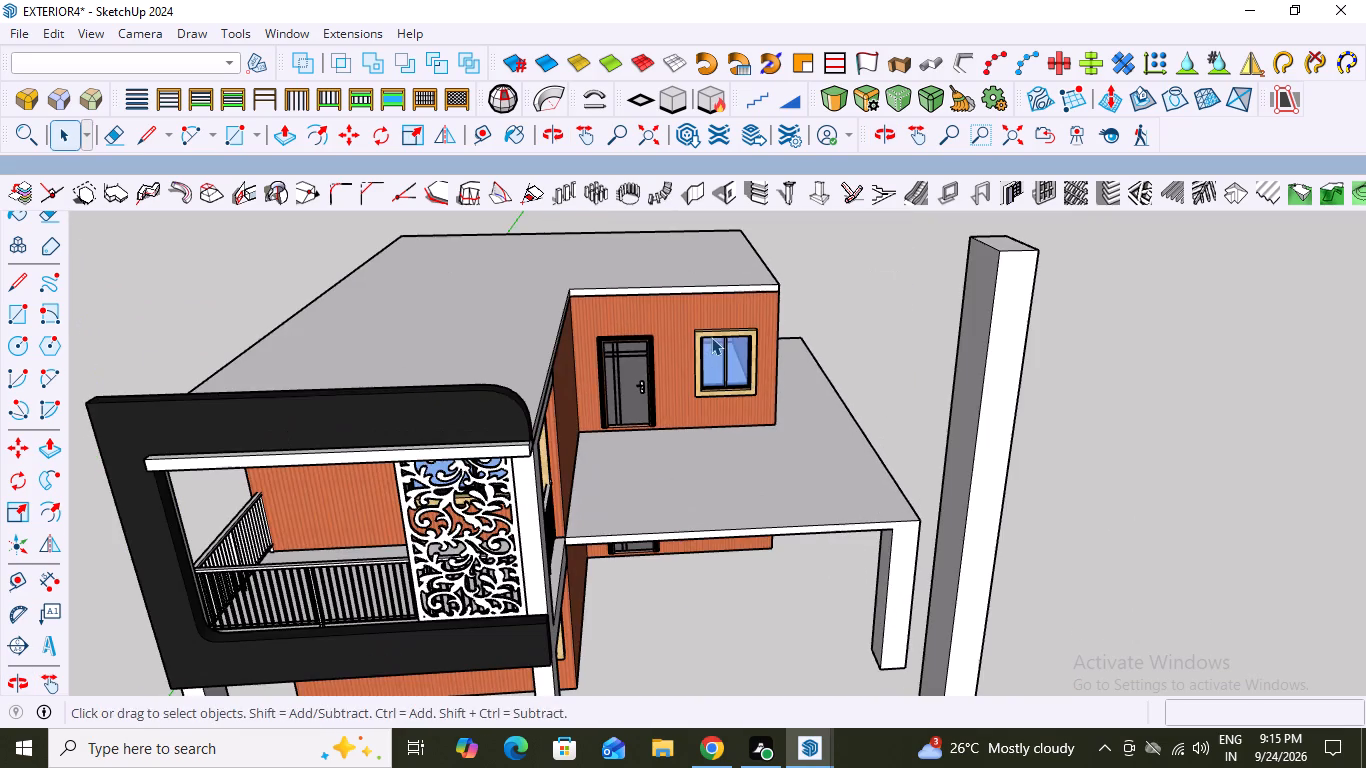
{"action": "middle_click_drag", "start_coordinate": [717, 306], "coordinate": [638, 222]}
{"action": "scroll", "coordinate": [679, 331], "scroll_direction": "up", "scroll_amount": 3}
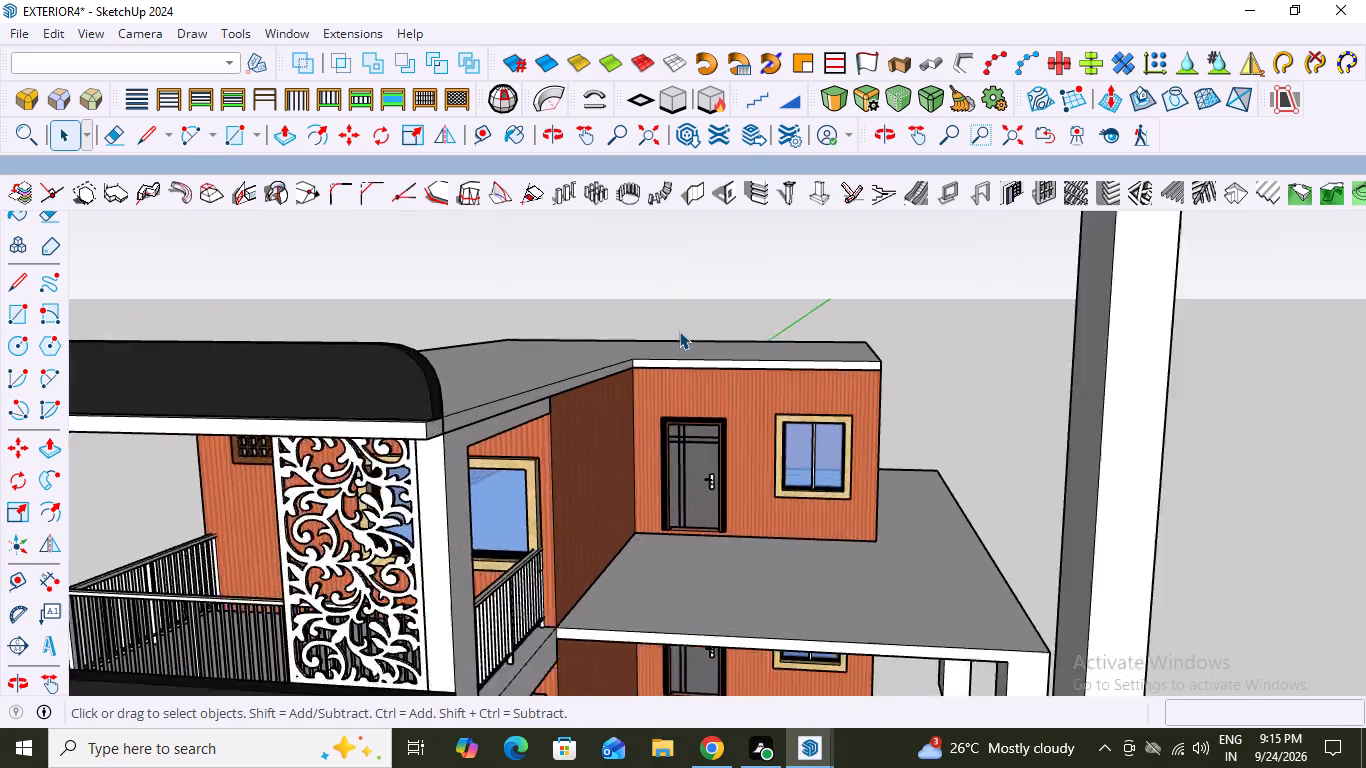
{"action": "scroll", "coordinate": [679, 331], "scroll_direction": "down", "scroll_amount": 8}
{"action": "middle_click_drag", "start_coordinate": [725, 382], "coordinate": [822, 375]}
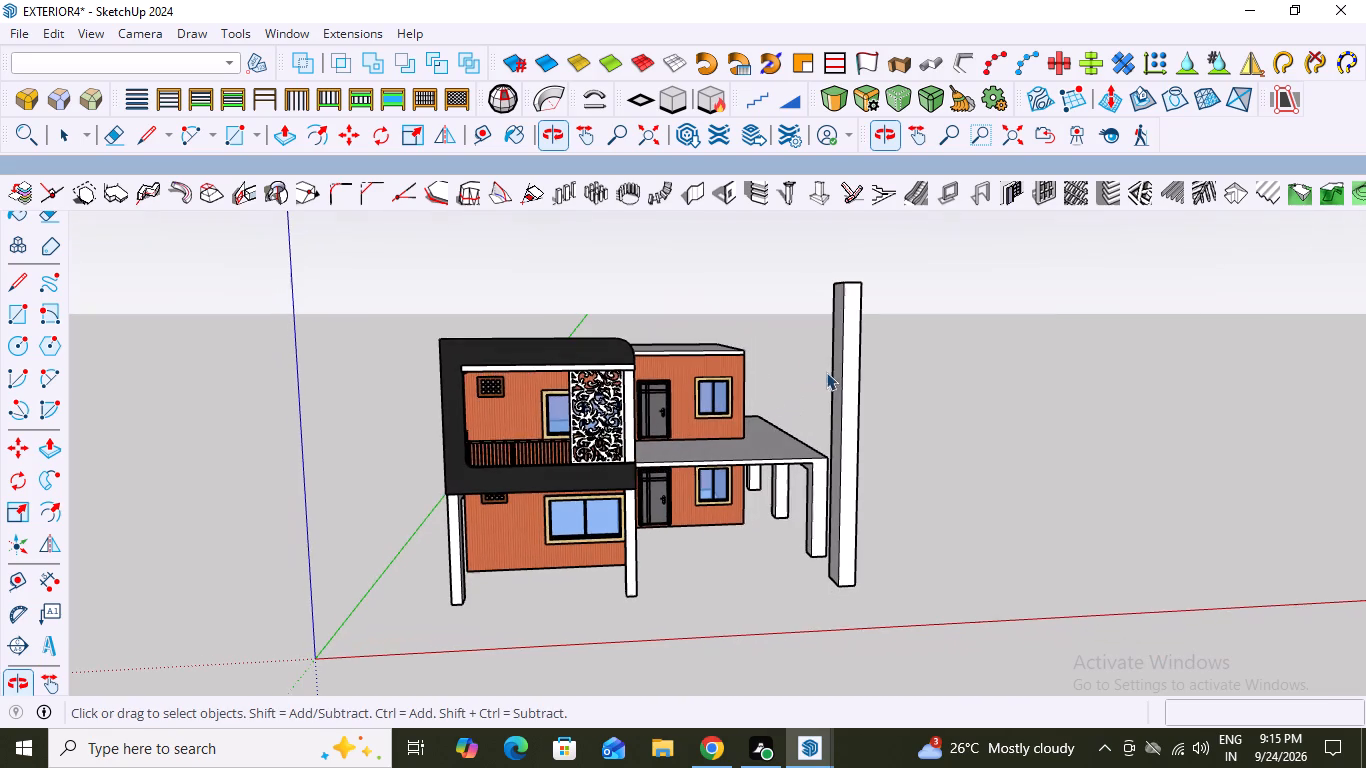
{"action": "scroll", "coordinate": [712, 353], "scroll_direction": "up", "scroll_amount": 2}
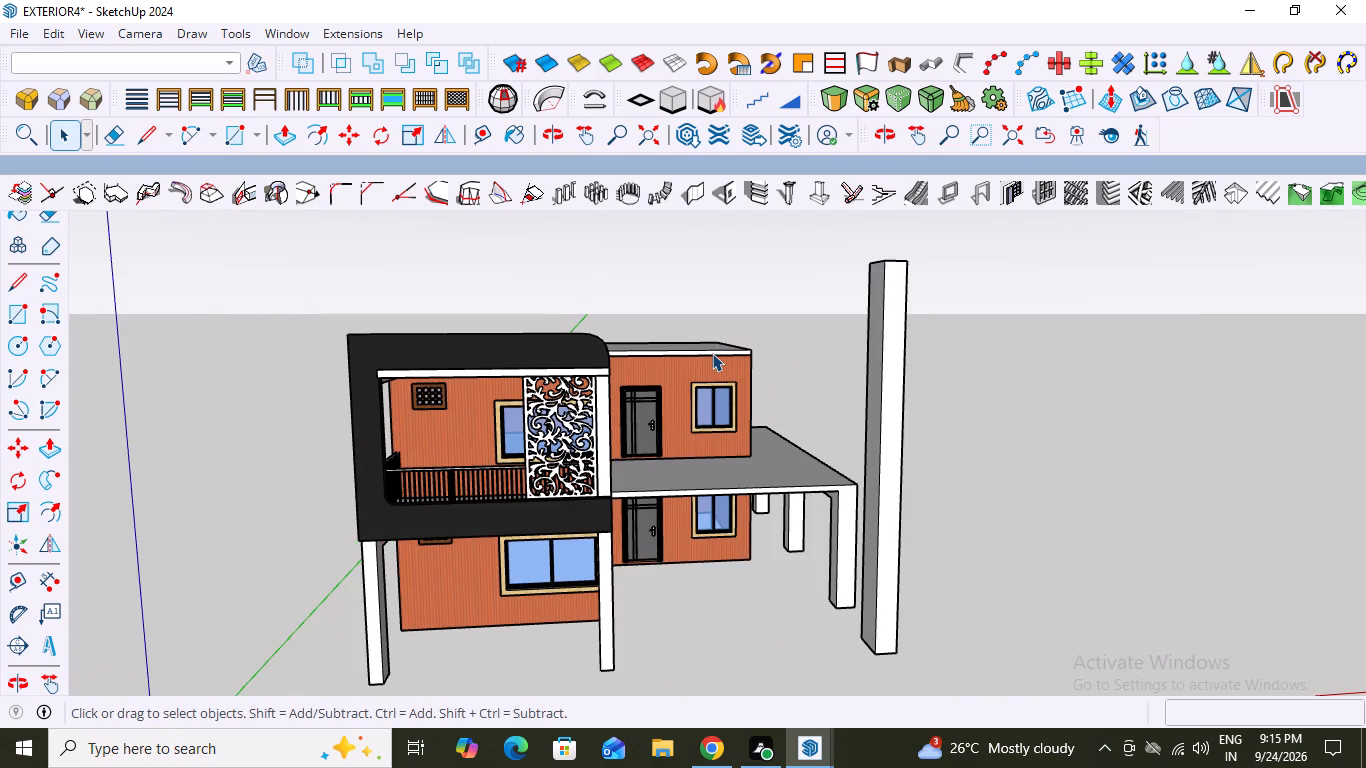
{"action": "scroll", "coordinate": [712, 353], "scroll_direction": "down", "scroll_amount": 2}
{"action": "middle_click_drag", "start_coordinate": [703, 389], "coordinate": [606, 369]}
{"action": "scroll", "coordinate": [678, 391], "scroll_direction": "up", "scroll_amount": 3}
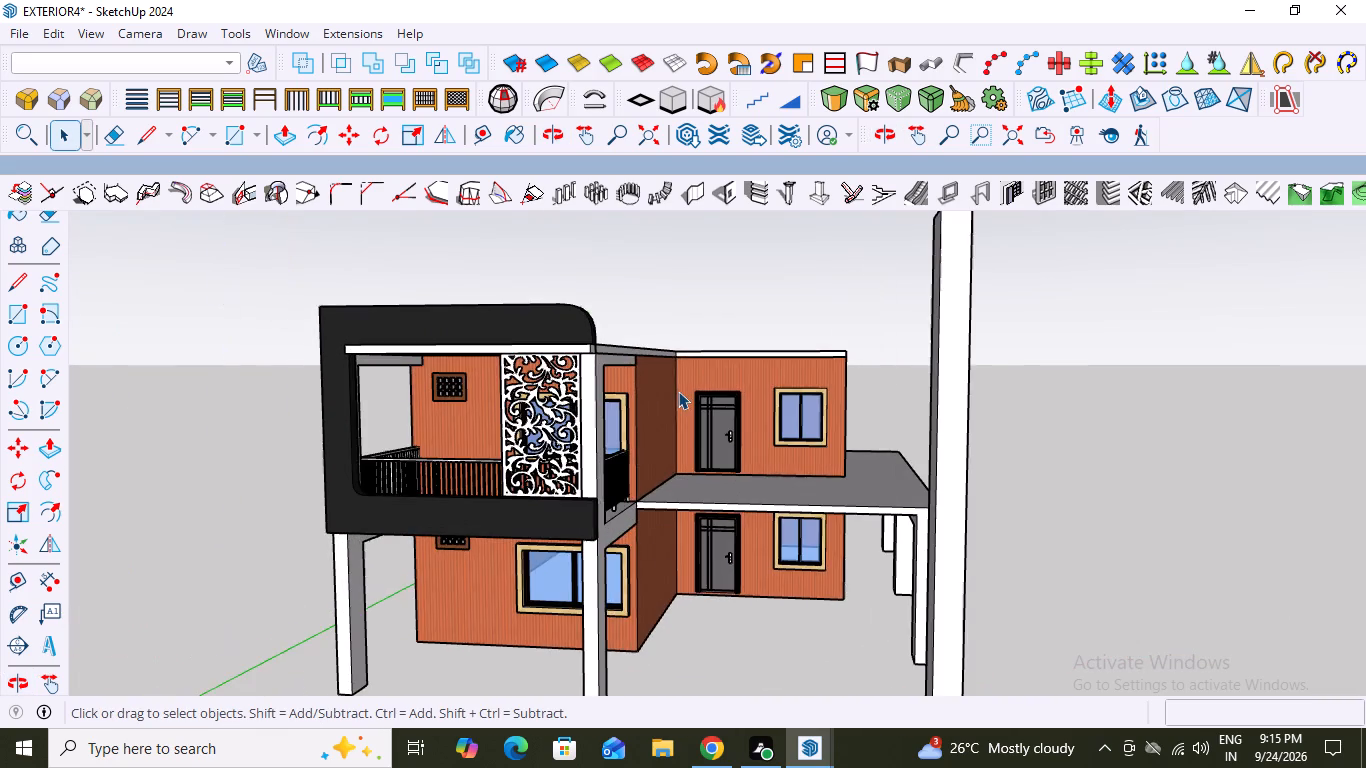
{"action": "scroll", "coordinate": [680, 346], "scroll_direction": "up", "scroll_amount": 2}
{"action": "middle_click_drag", "start_coordinate": [733, 372], "coordinate": [762, 380]}
{"action": "scroll", "coordinate": [734, 357], "scroll_direction": "up", "scroll_amount": 1}
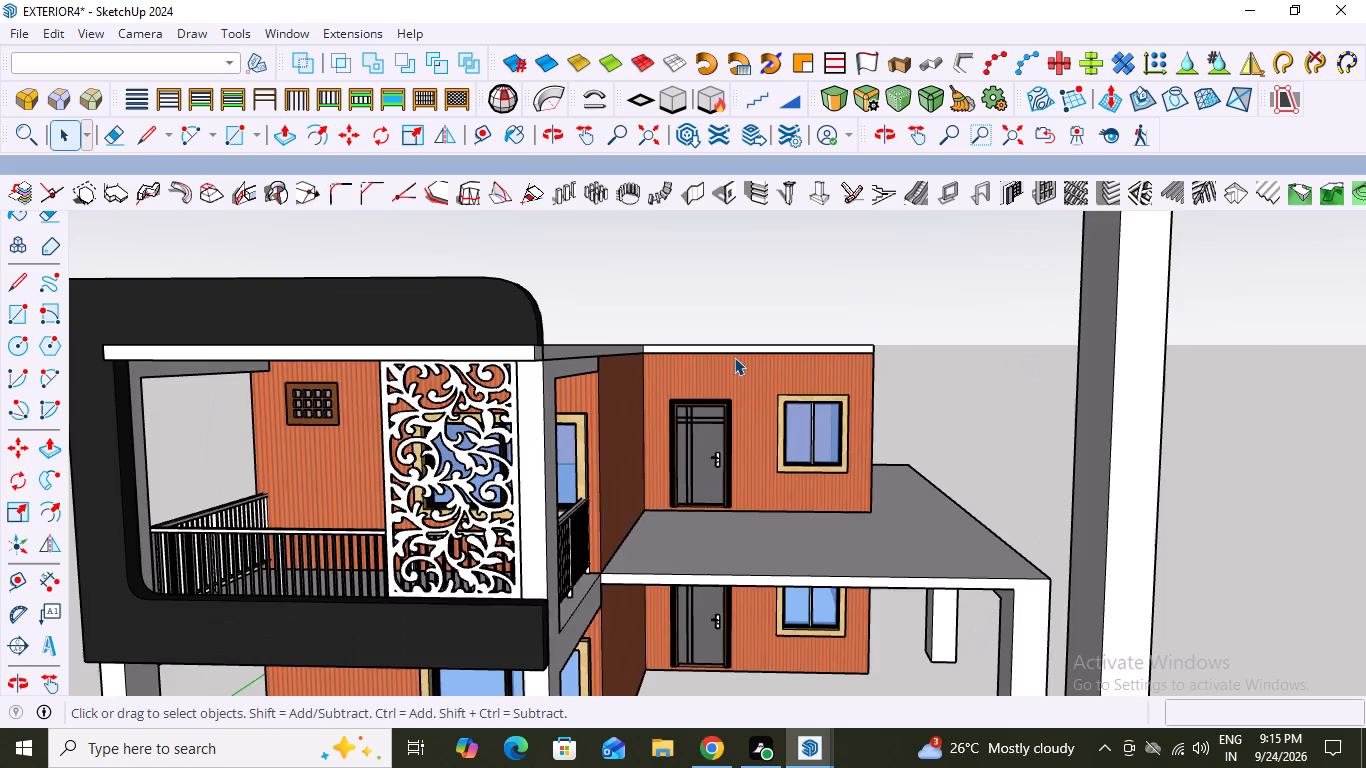
{"action": "scroll", "coordinate": [734, 357], "scroll_direction": "up", "scroll_amount": 2}
Open the roof slab for editing and select its narrow edge face above the upper door, including its bounding edges.
{"action": "left_click", "coordinate": [748, 346]}
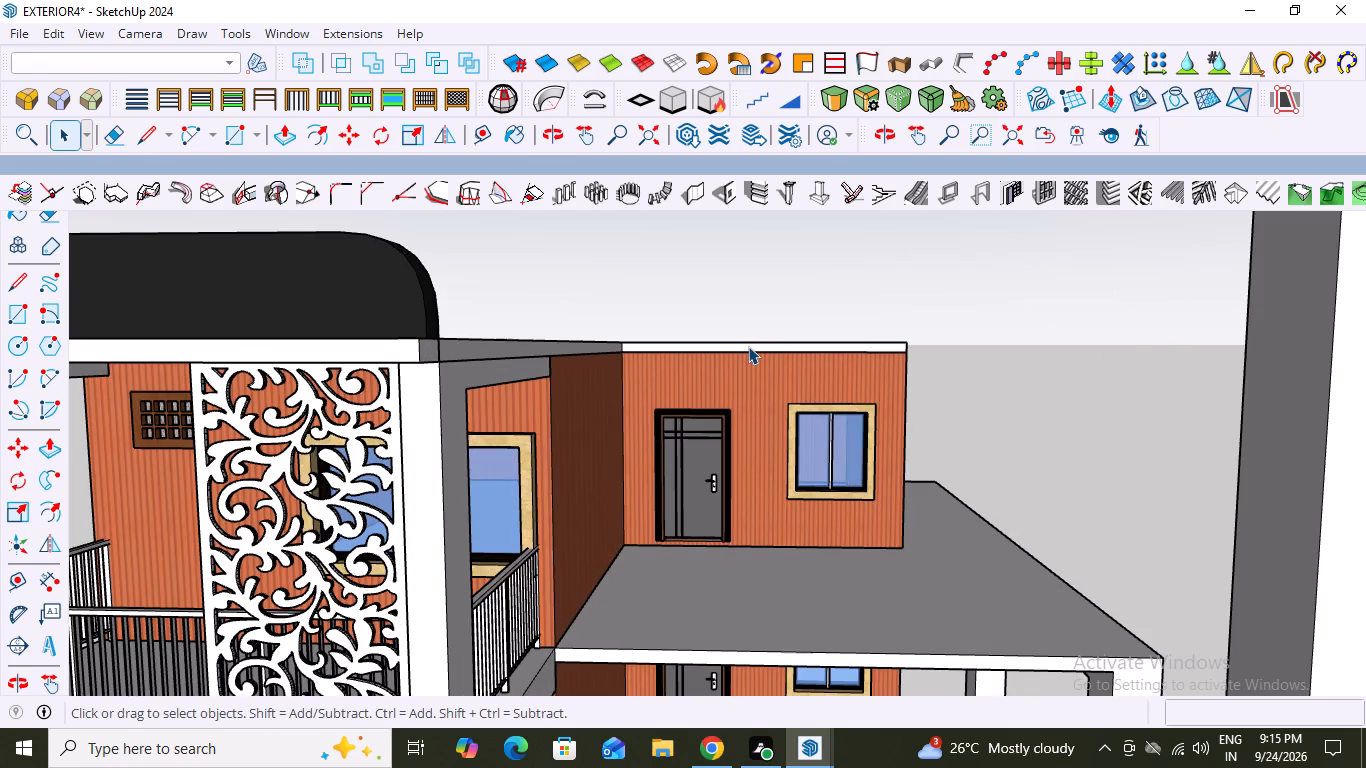
{"action": "double_click", "coordinate": [748, 346]}
{"action": "left_click", "coordinate": [748, 346]}
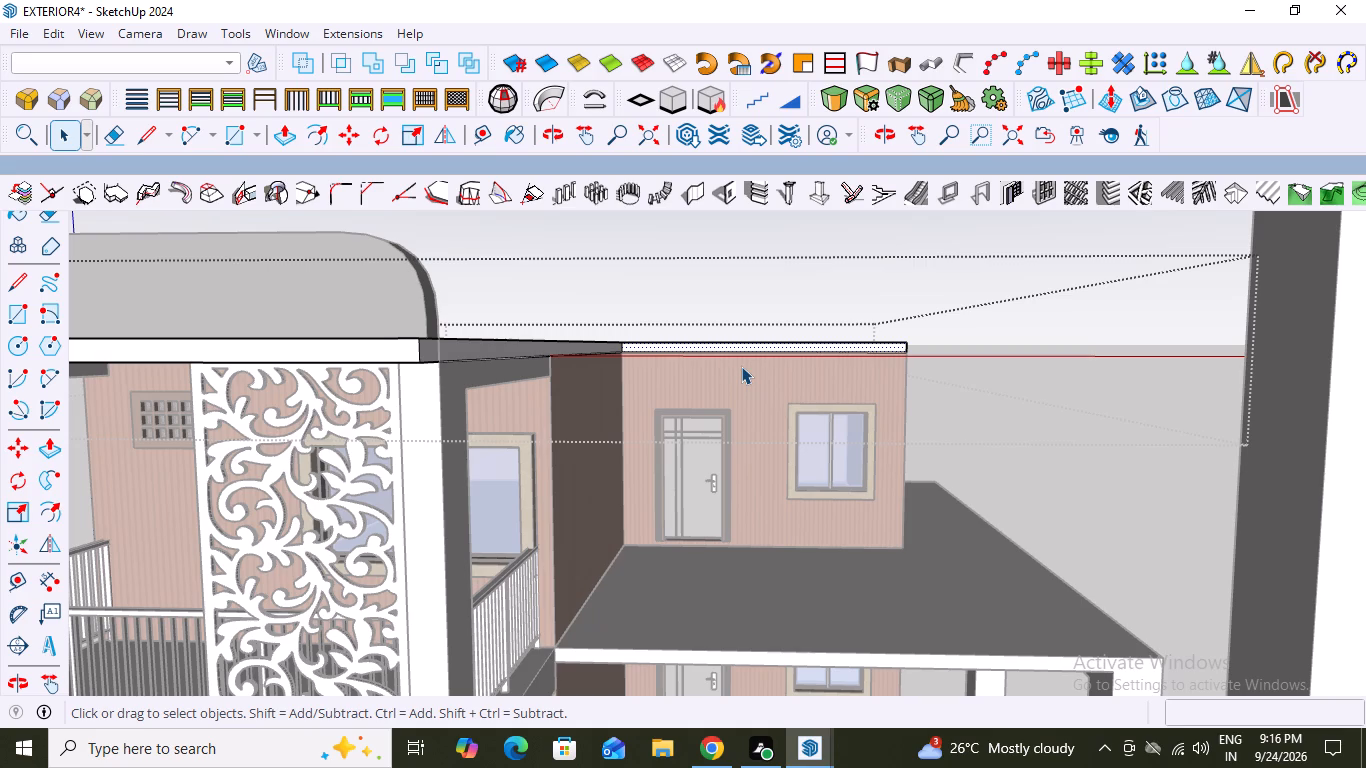
{"action": "scroll", "coordinate": [742, 365], "scroll_direction": "down", "scroll_amount": 6}
{"action": "middle_click_drag", "start_coordinate": [760, 374], "coordinate": [698, 486]}
{"action": "scroll", "coordinate": [785, 300], "scroll_direction": "up", "scroll_amount": 2}
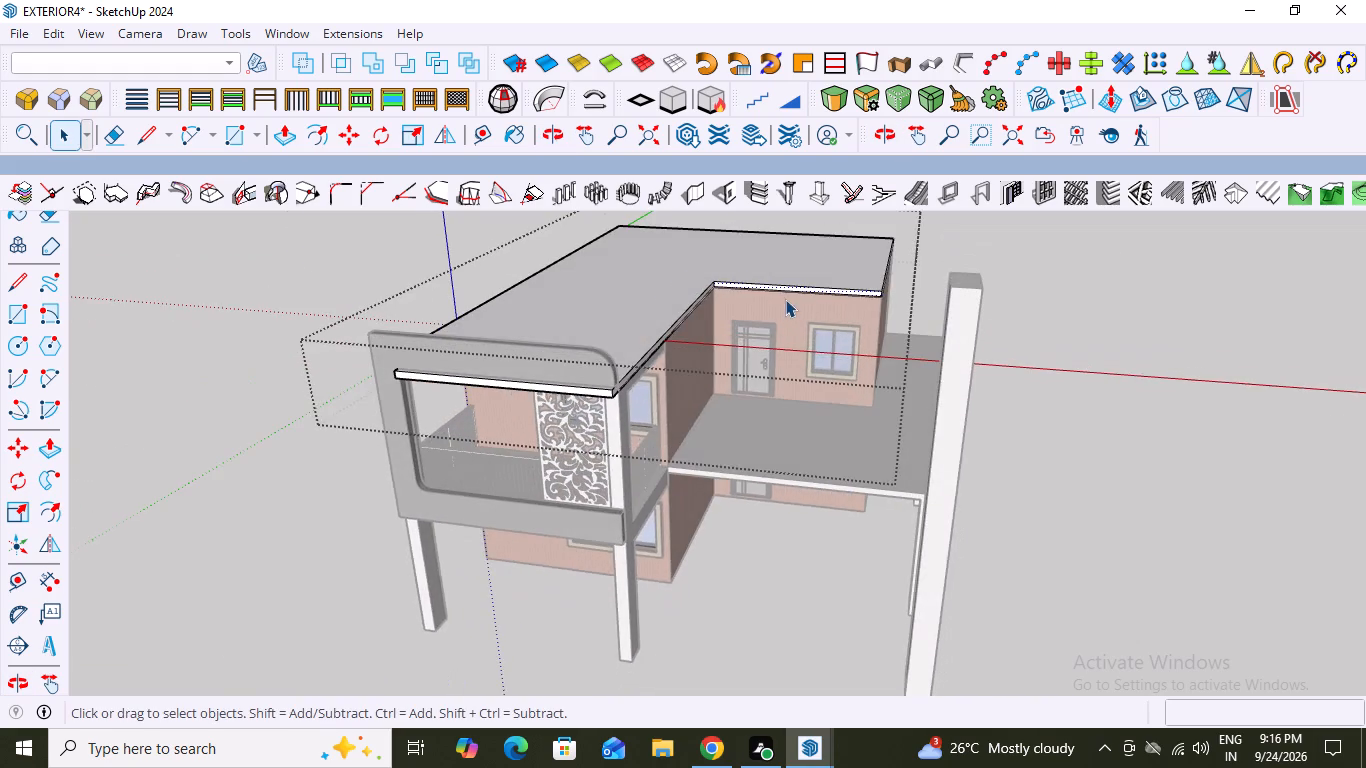
{"action": "scroll", "coordinate": [785, 299], "scroll_direction": "up", "scroll_amount": 4}
{"action": "scroll", "coordinate": [762, 311], "scroll_direction": "down", "scroll_amount": 6}
{"action": "middle_click_drag", "start_coordinate": [859, 309], "coordinate": [723, 354]}
{"action": "scroll", "coordinate": [894, 330], "scroll_direction": "up", "scroll_amount": 3}
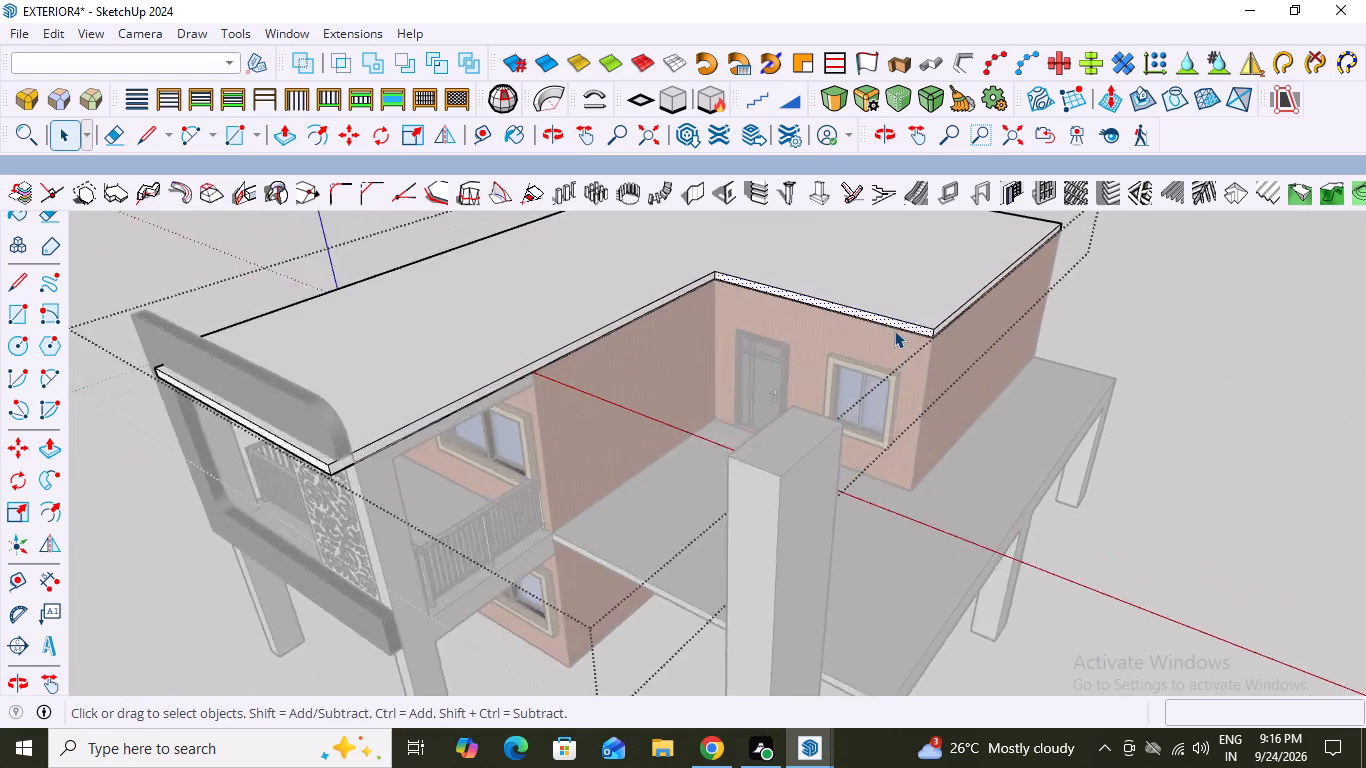
{"action": "scroll", "coordinate": [894, 330], "scroll_direction": "up", "scroll_amount": 3}
{"action": "scroll", "coordinate": [635, 300], "scroll_direction": "down", "scroll_amount": 3}
{"action": "middle_click_drag", "start_coordinate": [671, 332], "coordinate": [759, 359]}
{"action": "scroll", "coordinate": [748, 297], "scroll_direction": "down", "scroll_amount": 7}
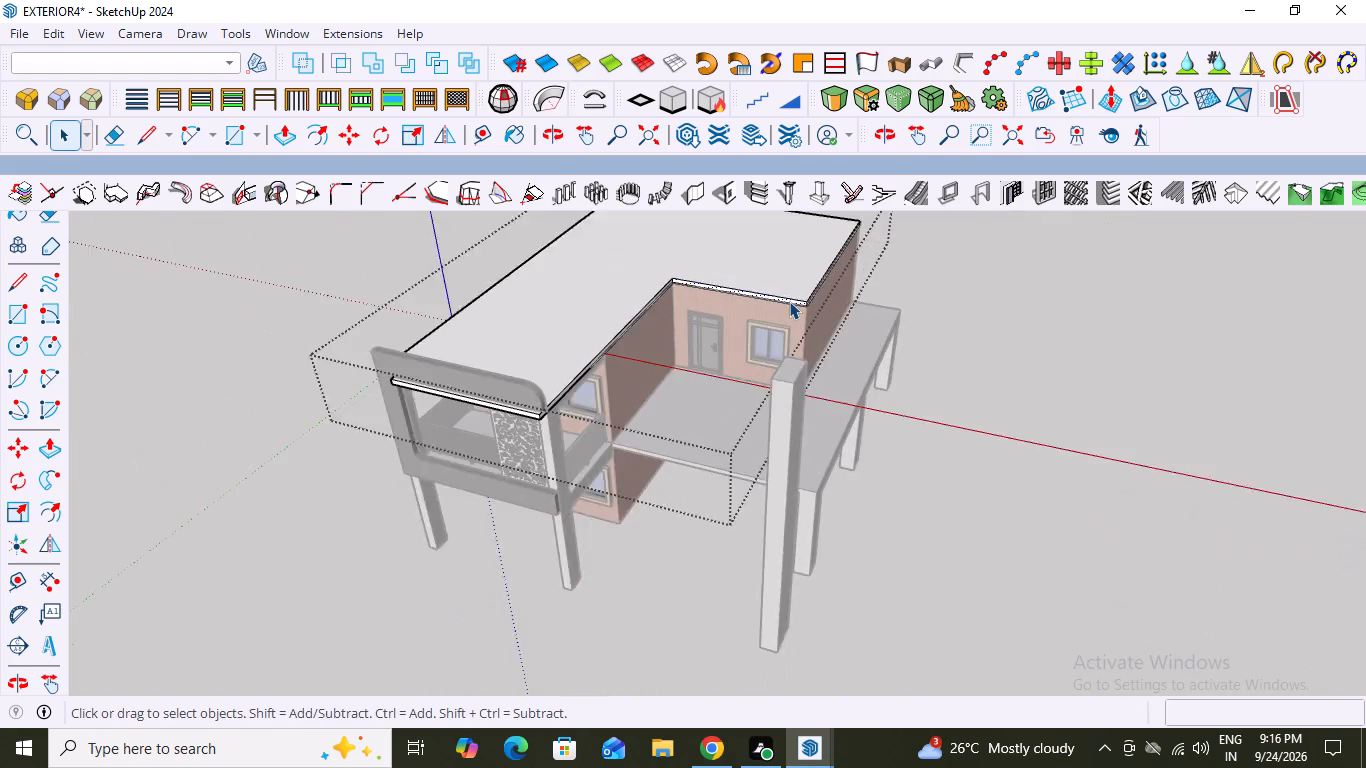
{"action": "middle_click_drag", "start_coordinate": [712, 350], "coordinate": [792, 353]}
{"action": "scroll", "coordinate": [718, 250], "scroll_direction": "up", "scroll_amount": 2}
{"action": "middle_click_drag", "start_coordinate": [726, 320], "coordinate": [791, 252]}
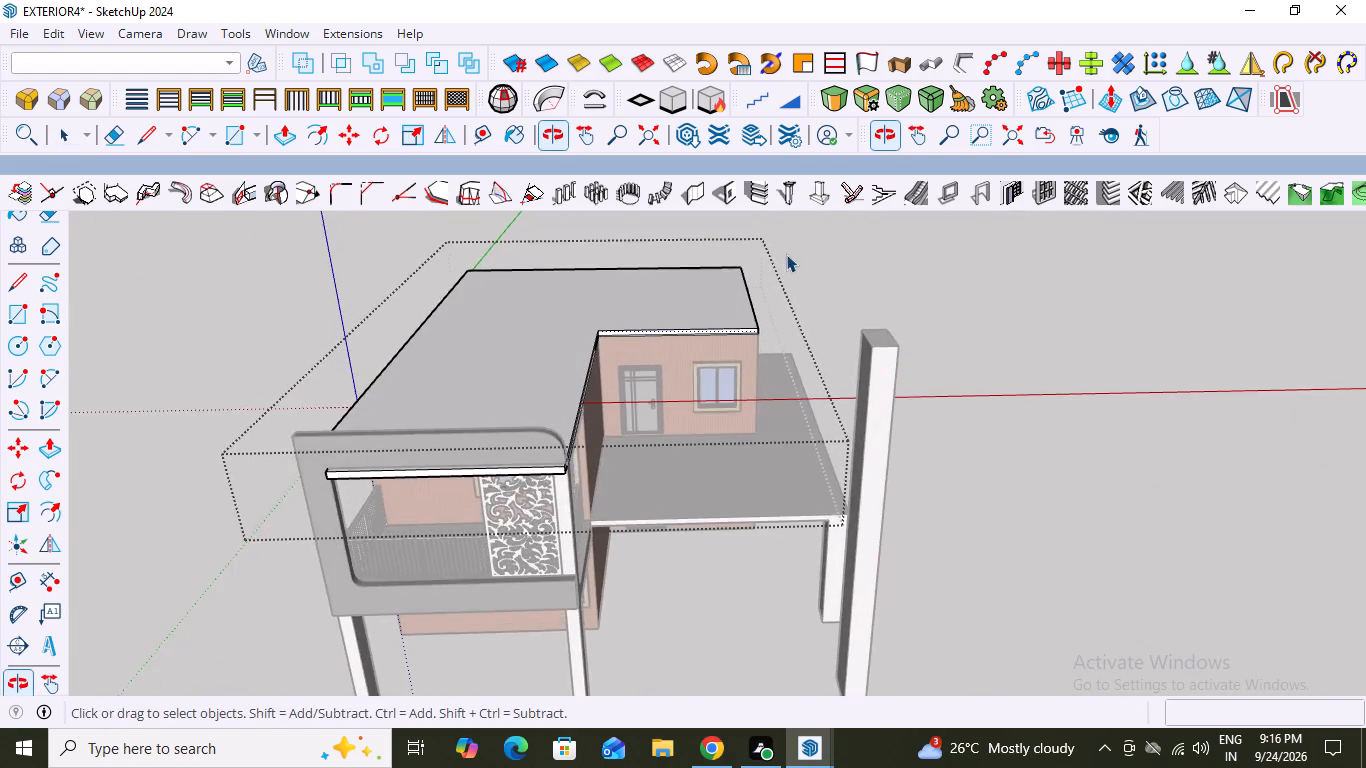
{"action": "scroll", "coordinate": [692, 363], "scroll_direction": "up", "scroll_amount": 8}
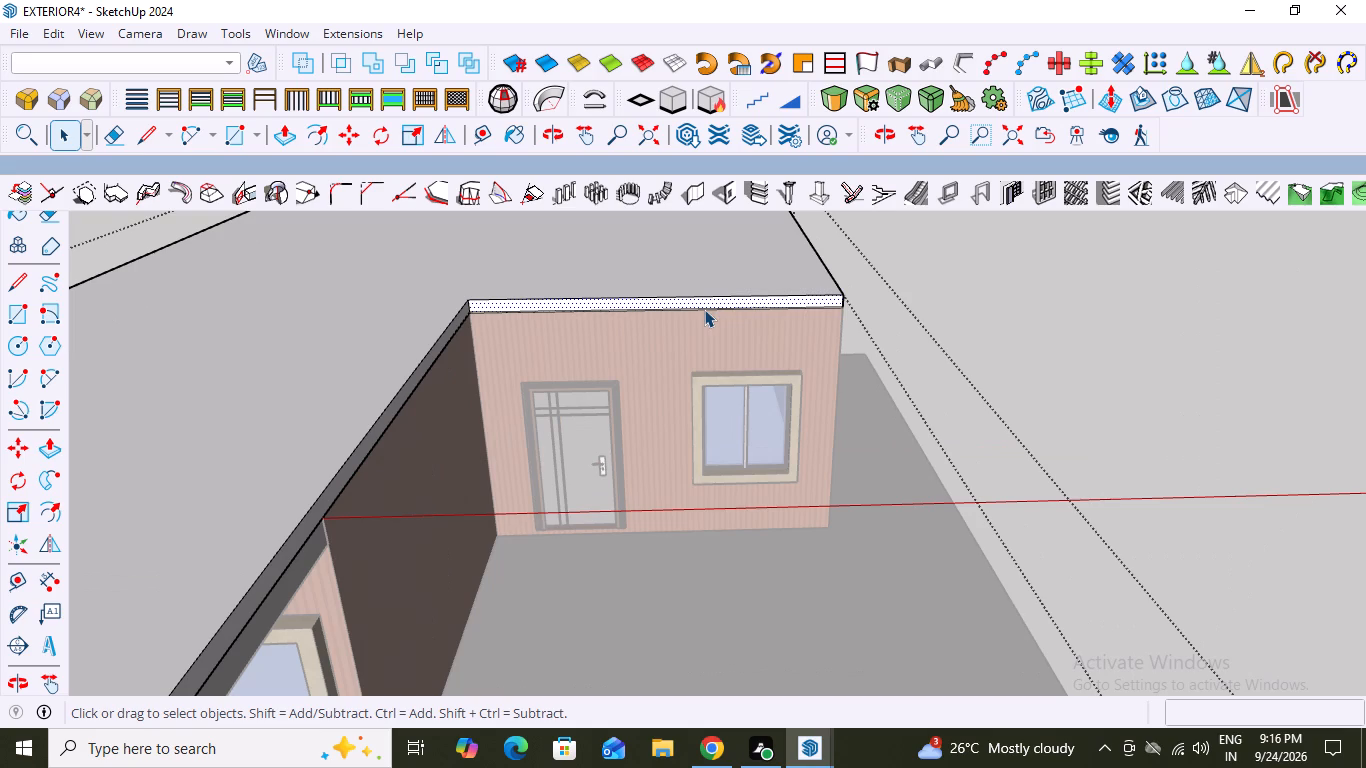
{"action": "left_click", "coordinate": [711, 299]}
{"action": "double_click", "coordinate": [741, 300]}
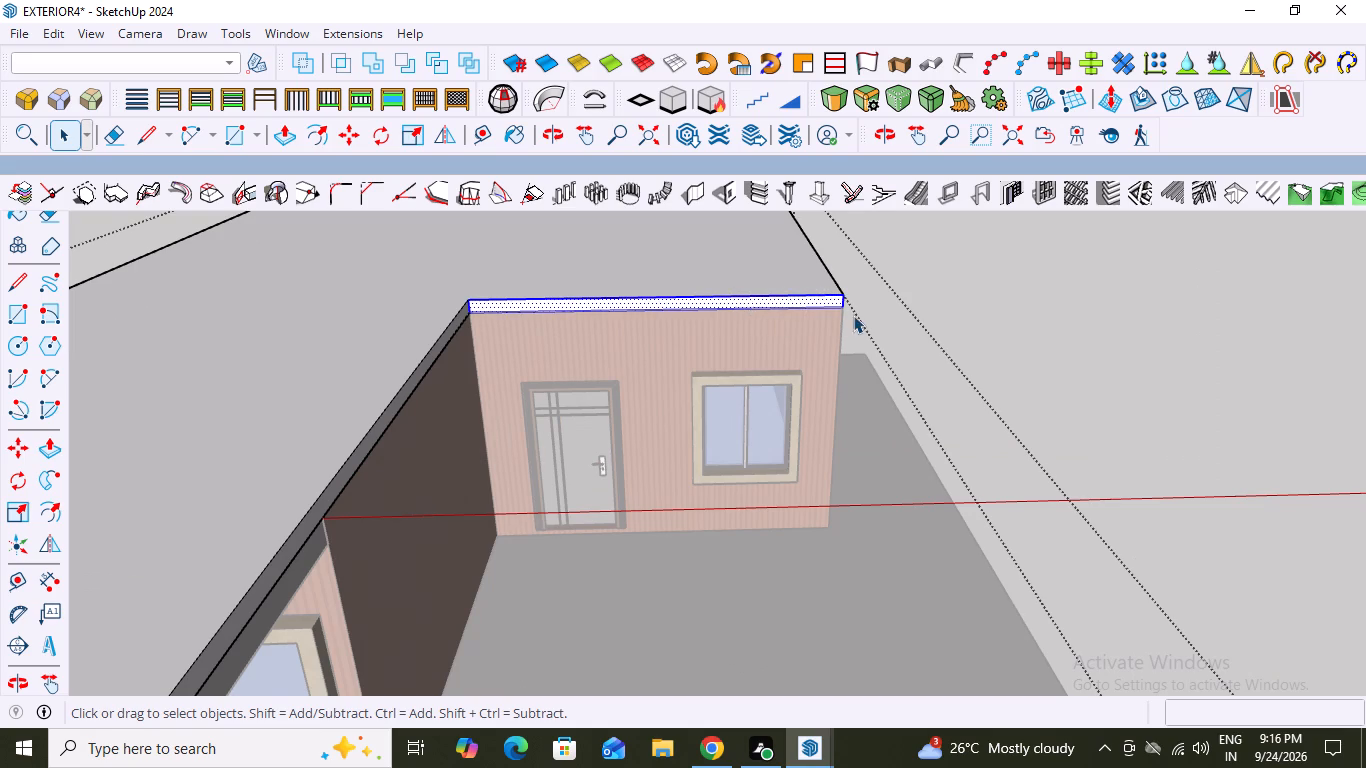
Examine the roof slab's selected edge face and its corners above the upper door and window from several angles.
{"action": "middle_click_drag", "start_coordinate": [853, 315], "coordinate": [797, 304]}
{"action": "scroll", "coordinate": [710, 296], "scroll_direction": "up", "scroll_amount": 2}
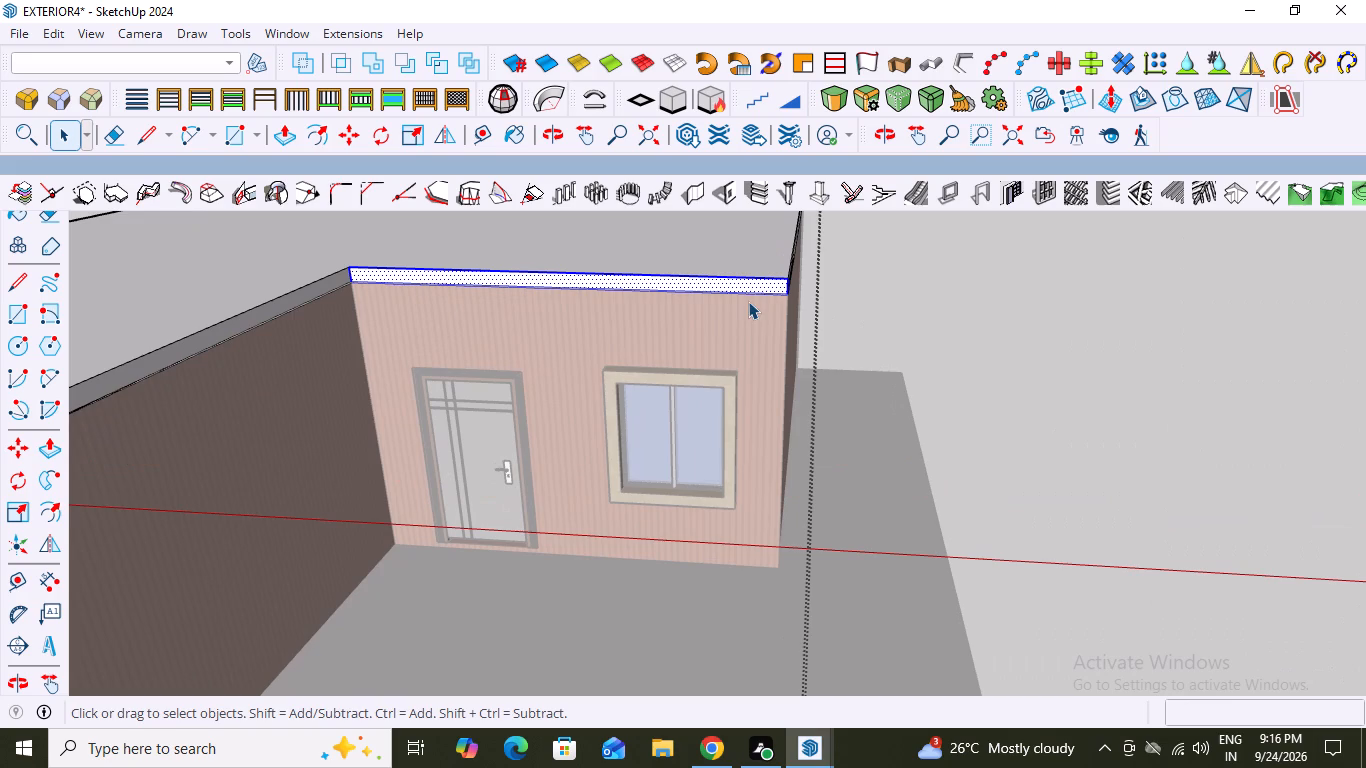
{"action": "middle_click_drag", "start_coordinate": [903, 293], "coordinate": [848, 308]}
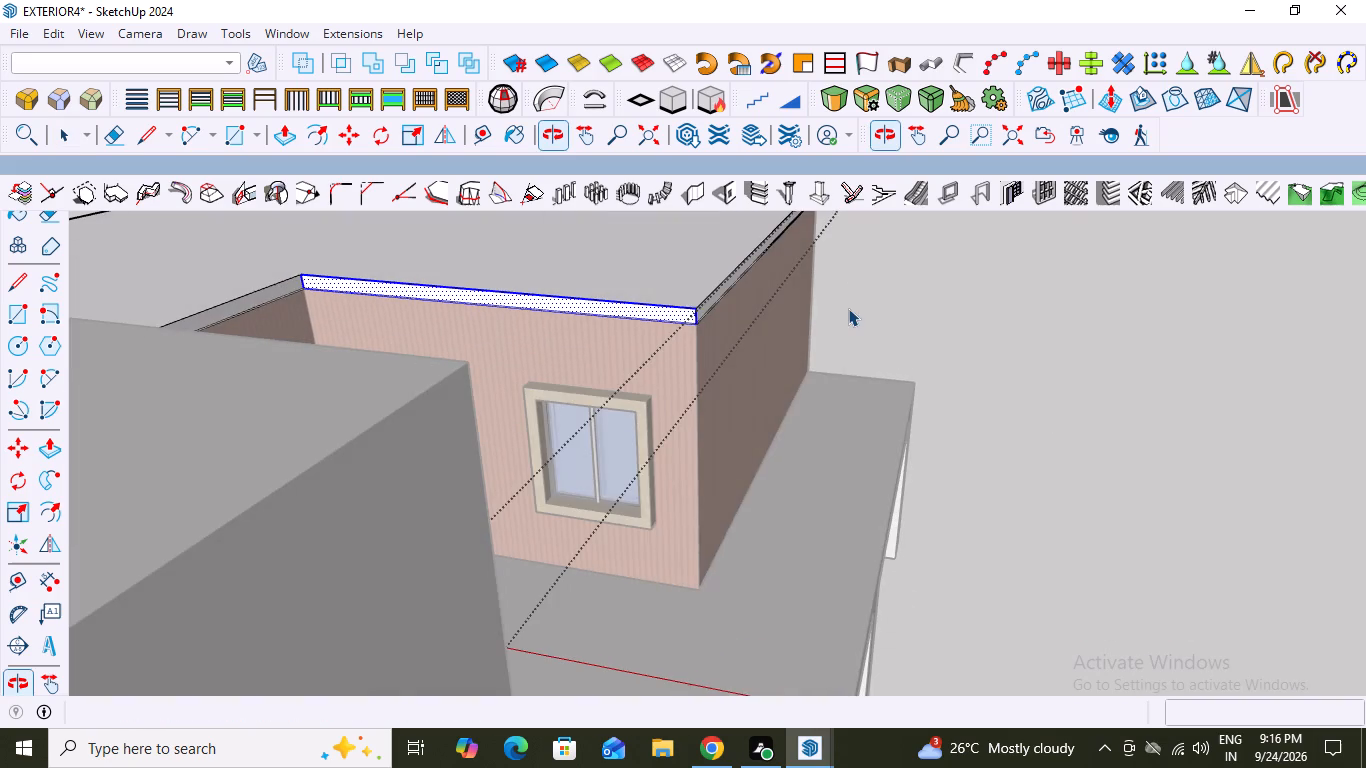
{"action": "scroll", "coordinate": [553, 304], "scroll_direction": "up", "scroll_amount": 3}
{"action": "scroll", "coordinate": [634, 339], "scroll_direction": "up", "scroll_amount": 2}
{"action": "scroll", "coordinate": [676, 317], "scroll_direction": "down", "scroll_amount": 3}
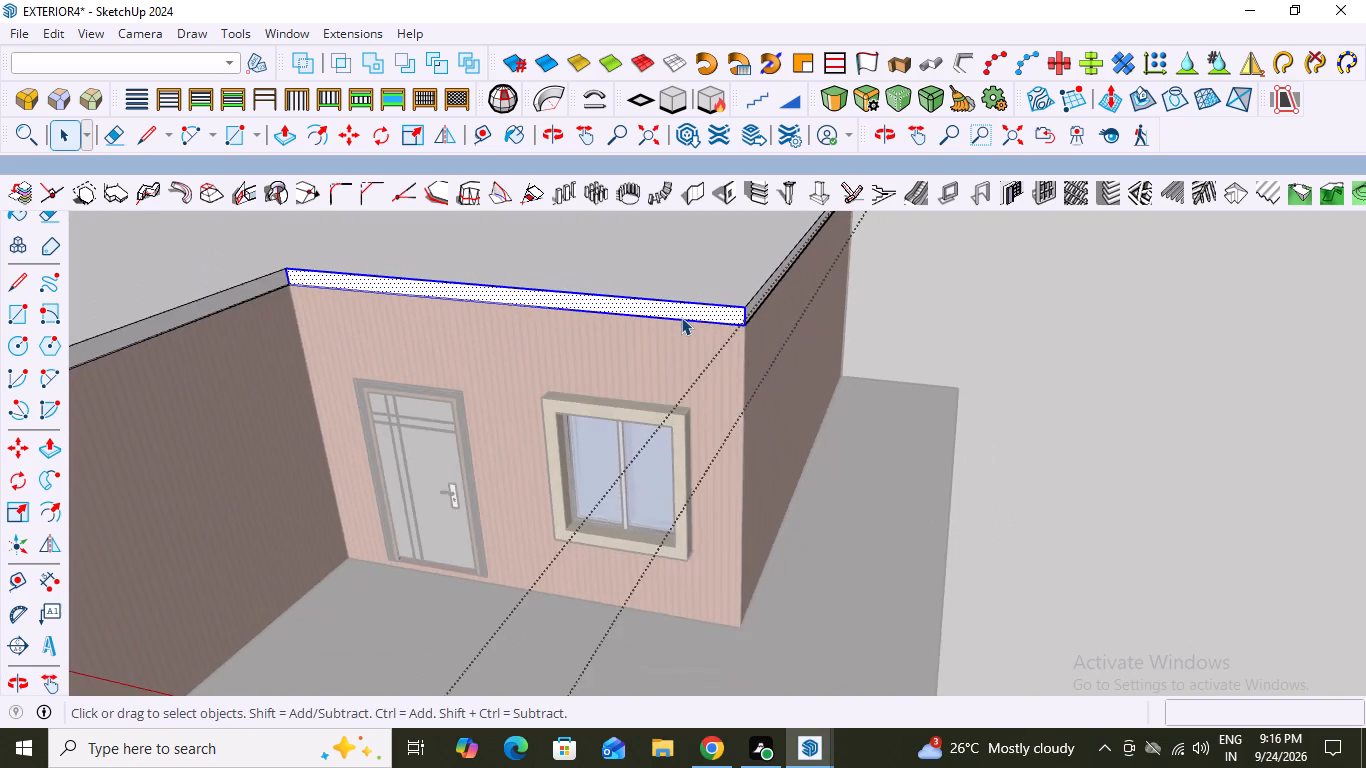
{"action": "scroll", "coordinate": [681, 317], "scroll_direction": "down", "scroll_amount": 6}
{"action": "middle_click_drag", "start_coordinate": [724, 314], "coordinate": [848, 322]}
{"action": "scroll", "coordinate": [733, 348], "scroll_direction": "up", "scroll_amount": 1}
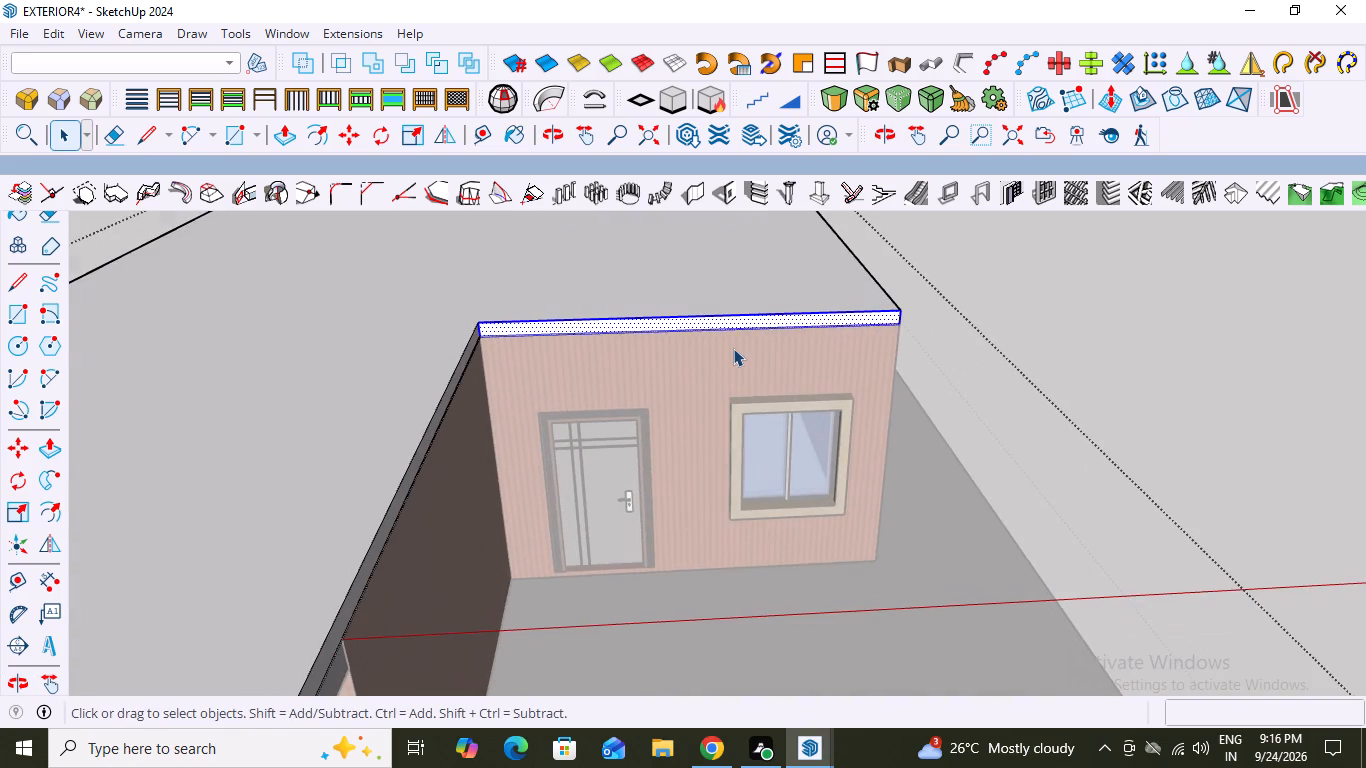
{"action": "scroll", "coordinate": [733, 348], "scroll_direction": "down", "scroll_amount": 10}
{"action": "middle_click_drag", "start_coordinate": [712, 393], "coordinate": [587, 343]}
{"action": "scroll", "coordinate": [901, 434], "scroll_direction": "up", "scroll_amount": 2}
{"action": "scroll", "coordinate": [745, 377], "scroll_direction": "up", "scroll_amount": 5}
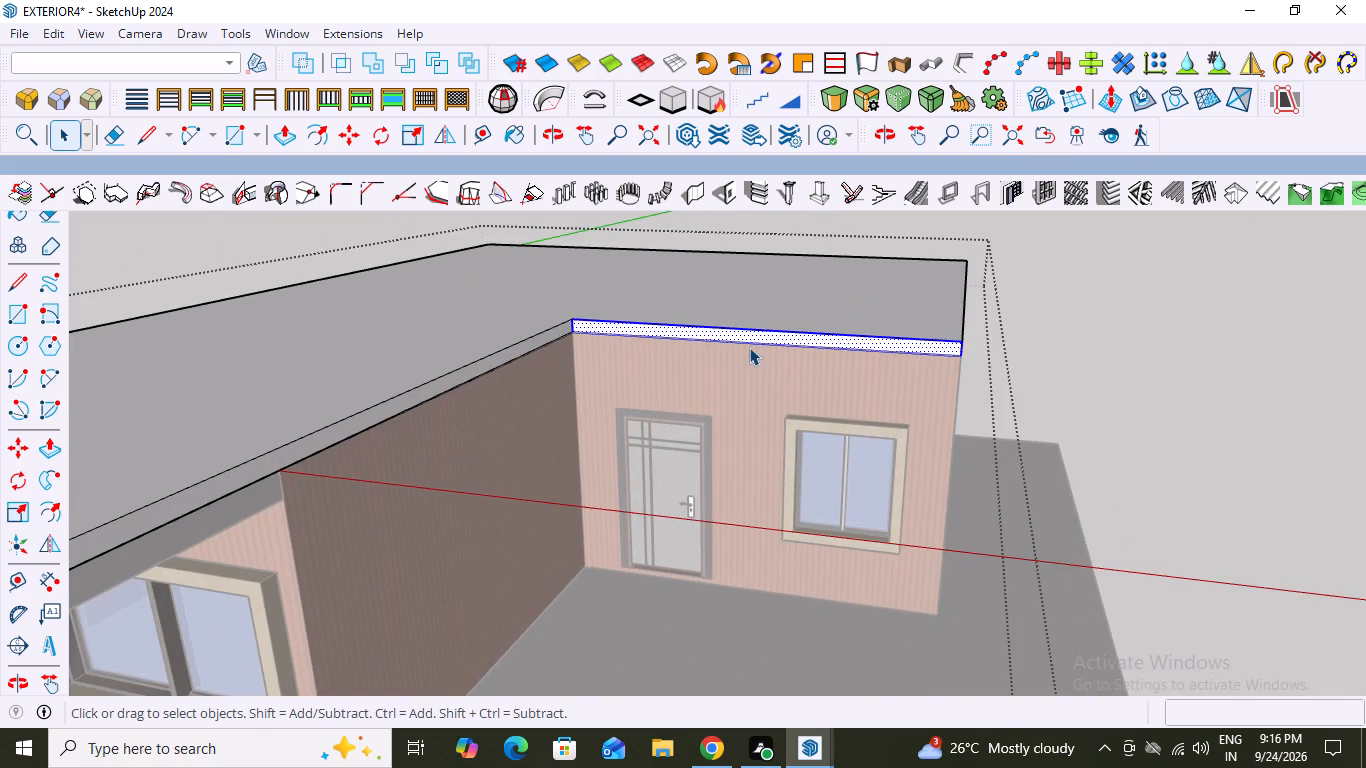
{"action": "scroll", "coordinate": [766, 365], "scroll_direction": "up", "scroll_amount": 1}
{"action": "middle_click_drag", "start_coordinate": [778, 340], "coordinate": [827, 357]}
{"action": "scroll", "coordinate": [811, 370], "scroll_direction": "down", "scroll_amount": 4}
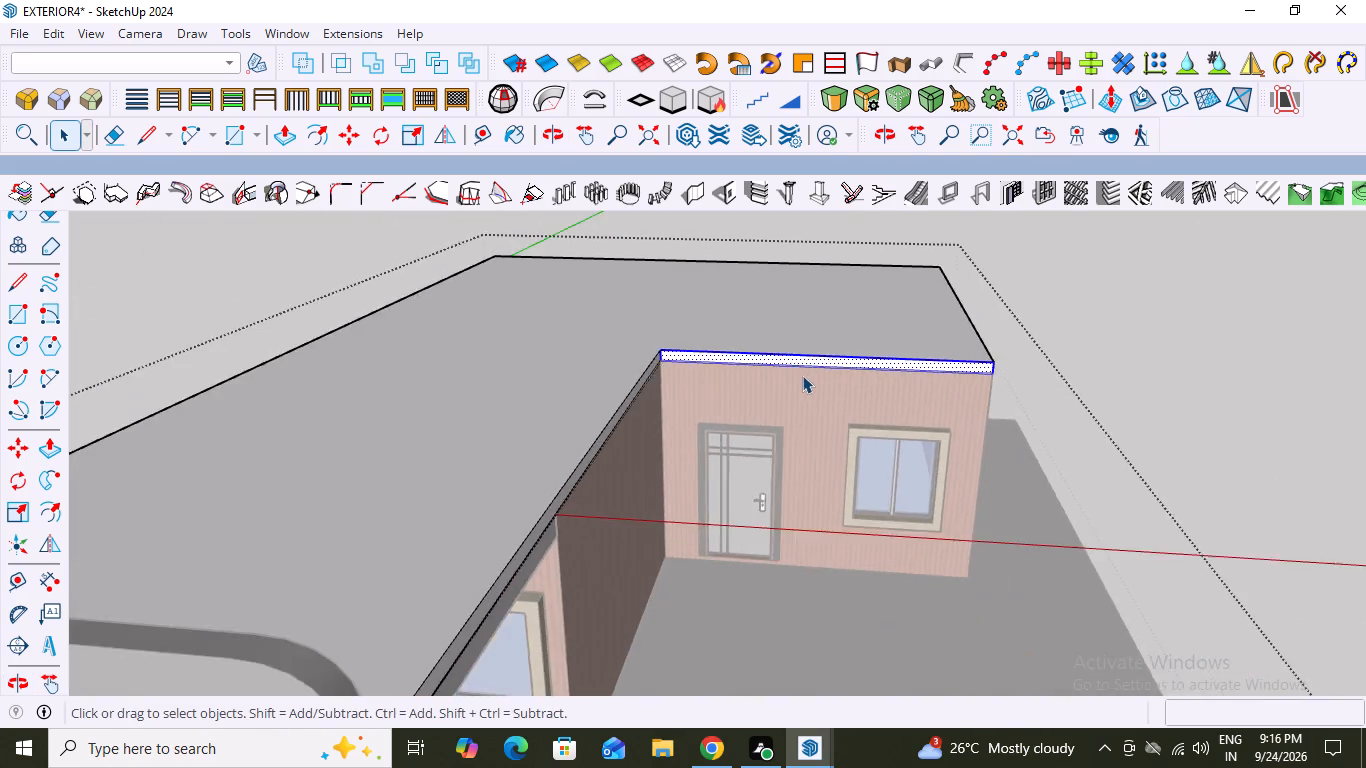
{"action": "scroll", "coordinate": [802, 375], "scroll_direction": "down", "scroll_amount": 2}
{"action": "middle_click_drag", "start_coordinate": [814, 408], "coordinate": [657, 398]}
{"action": "scroll", "coordinate": [947, 444], "scroll_direction": "up", "scroll_amount": 3}
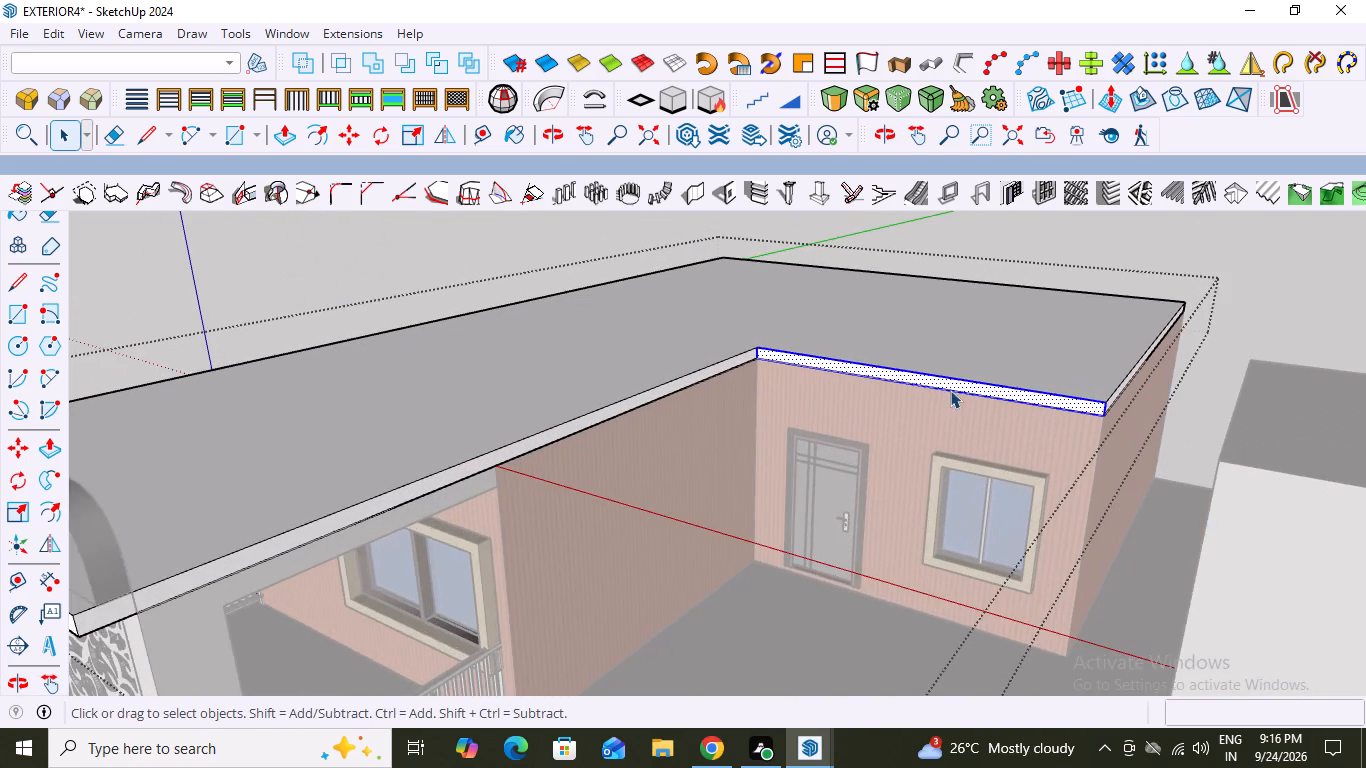
{"action": "scroll", "coordinate": [969, 400], "scroll_direction": "up", "scroll_amount": 3}
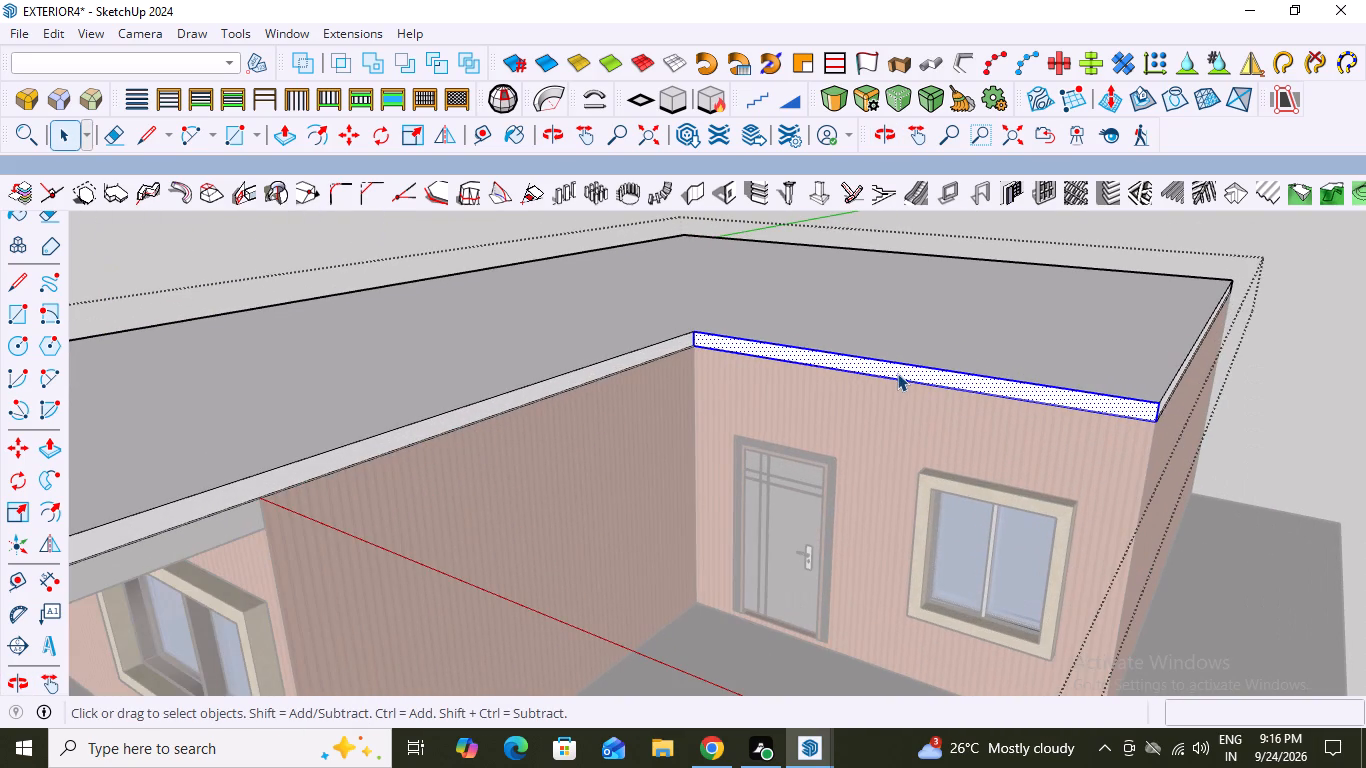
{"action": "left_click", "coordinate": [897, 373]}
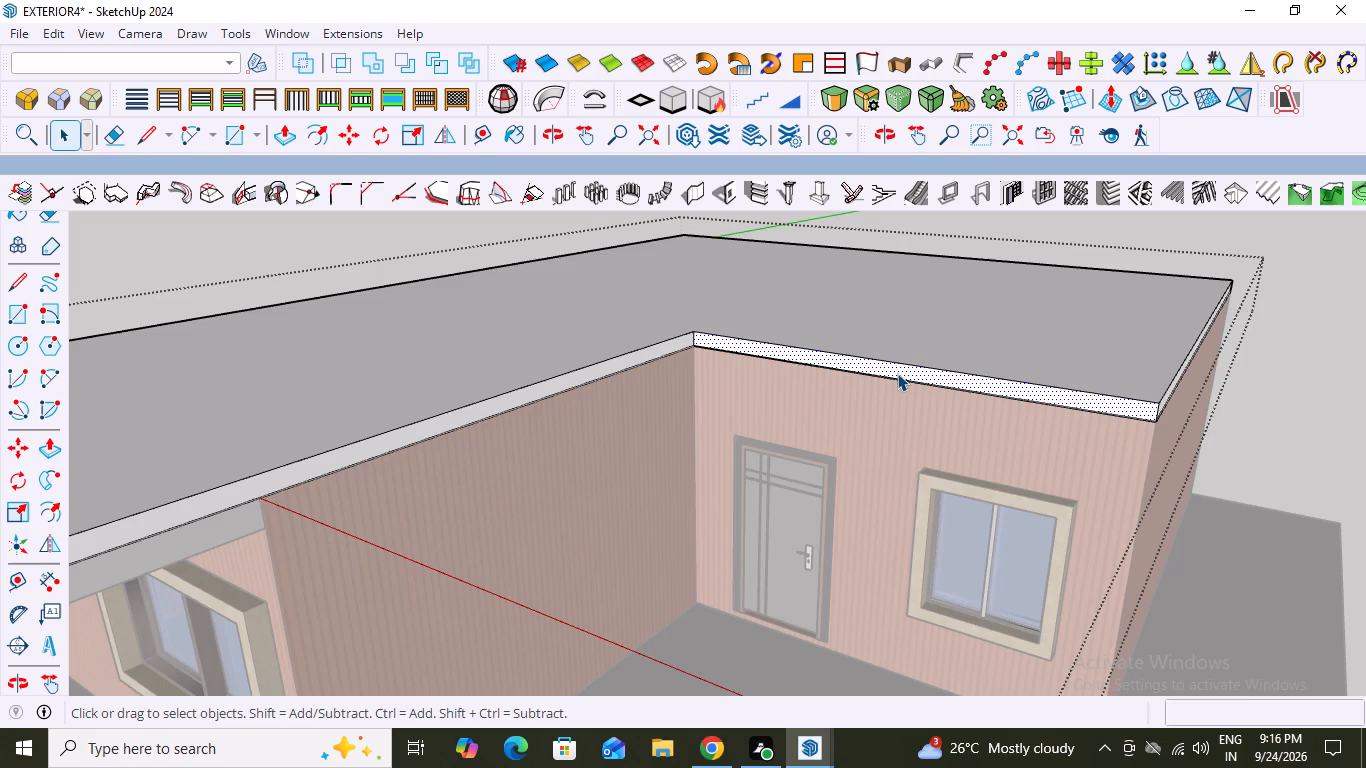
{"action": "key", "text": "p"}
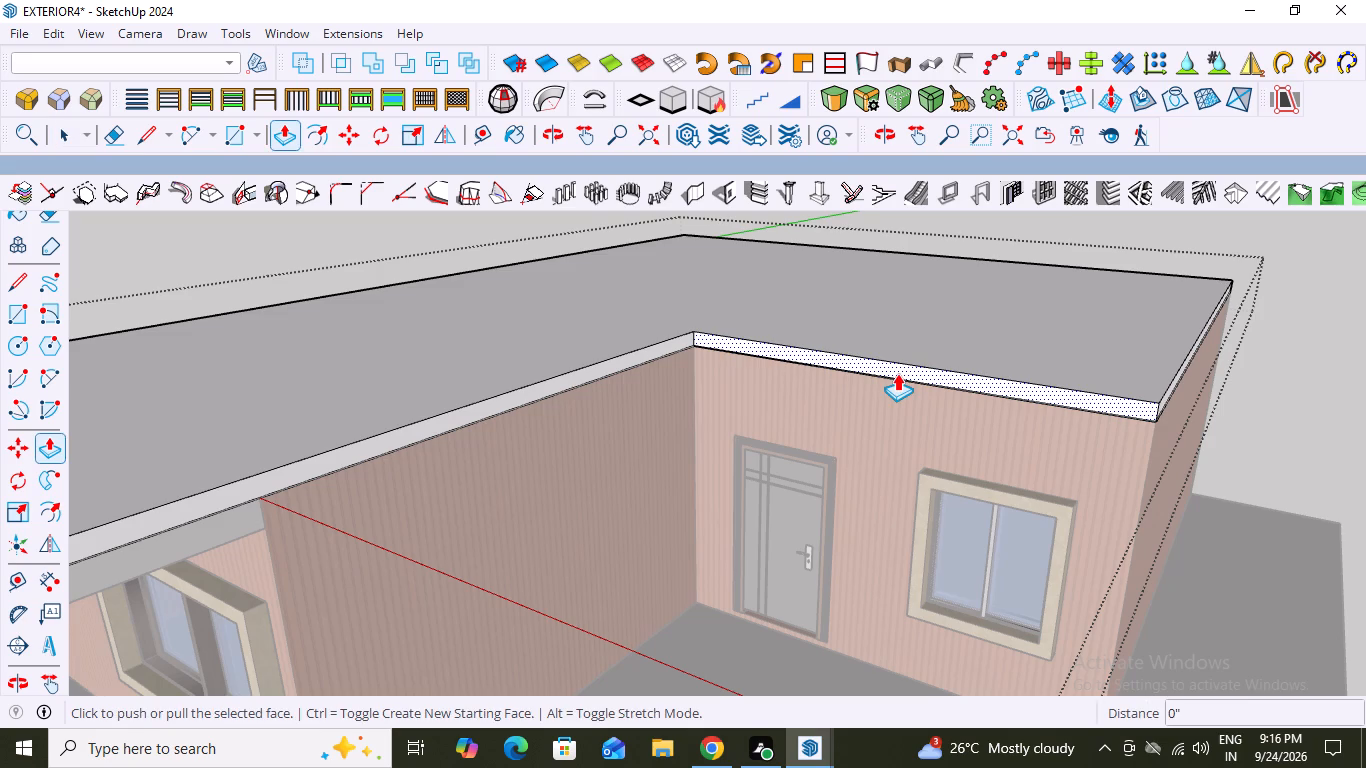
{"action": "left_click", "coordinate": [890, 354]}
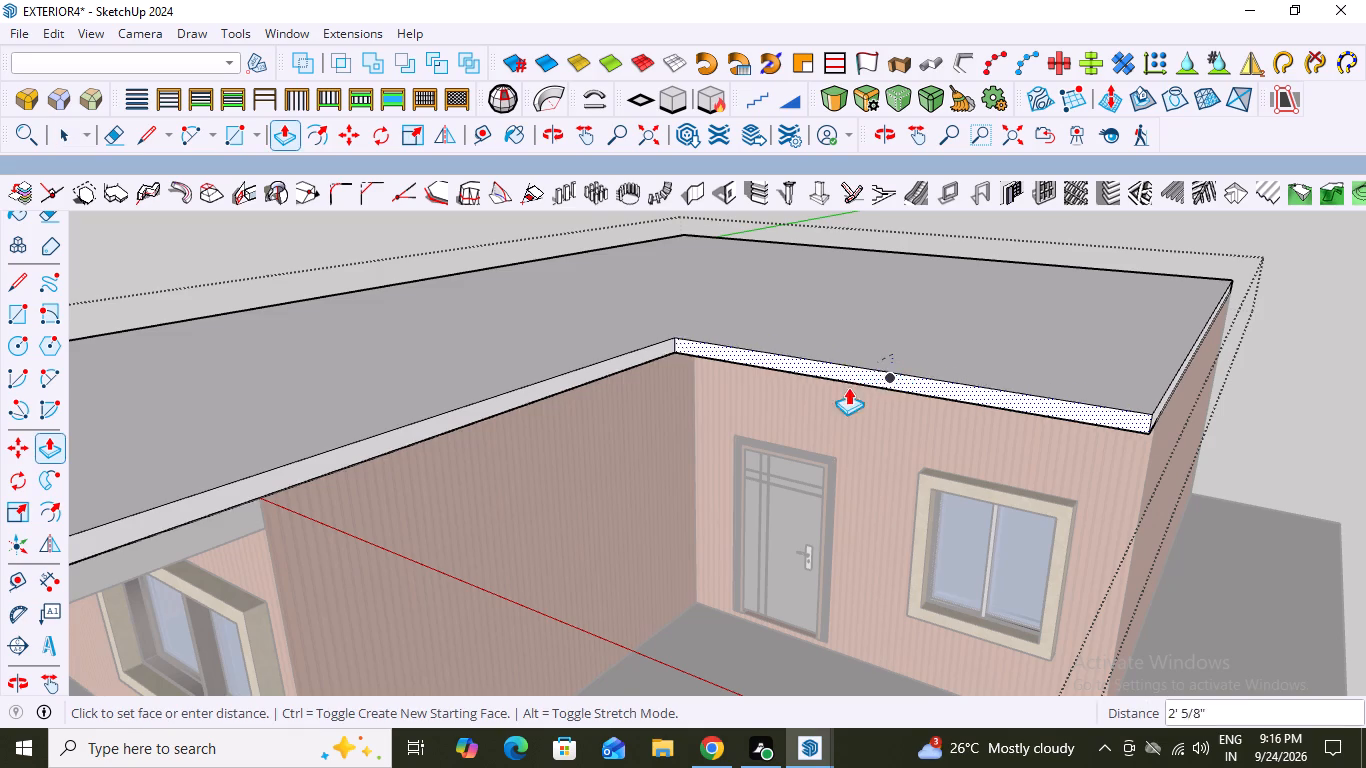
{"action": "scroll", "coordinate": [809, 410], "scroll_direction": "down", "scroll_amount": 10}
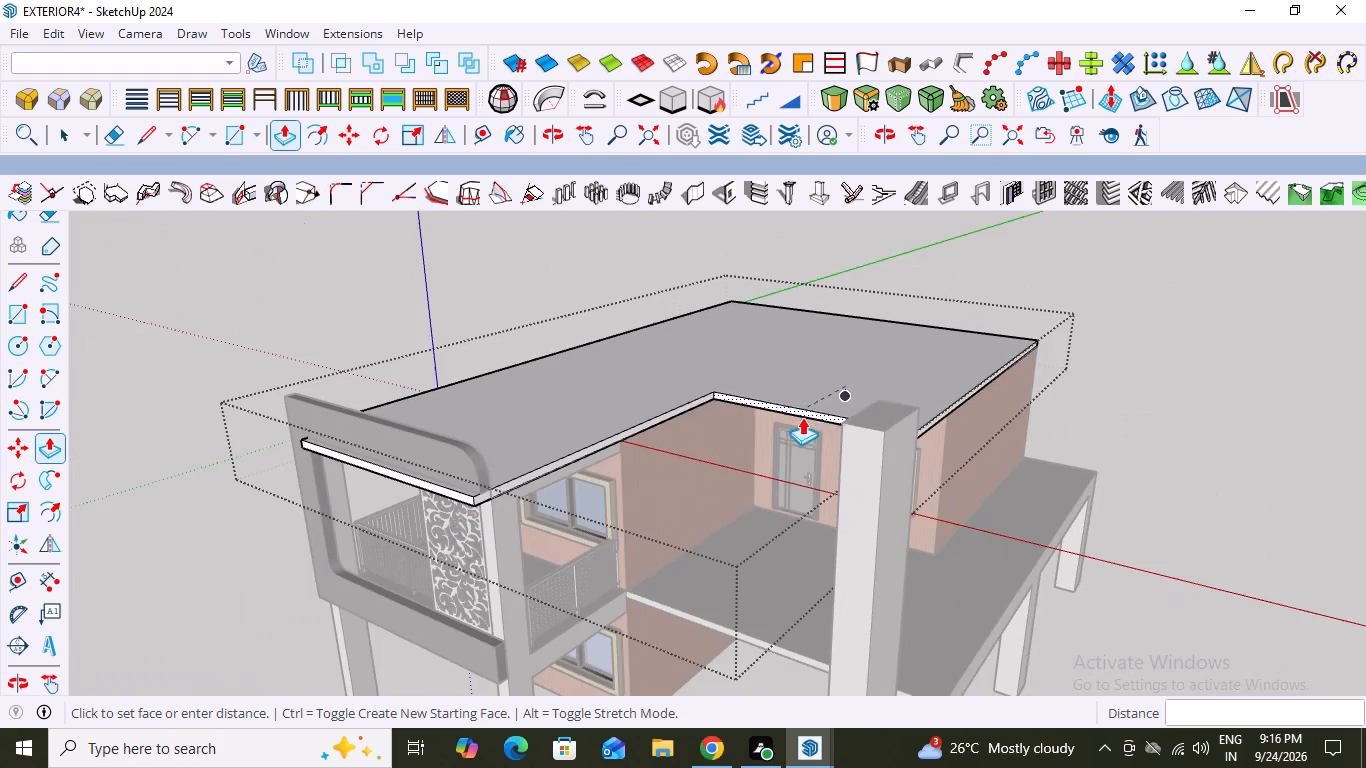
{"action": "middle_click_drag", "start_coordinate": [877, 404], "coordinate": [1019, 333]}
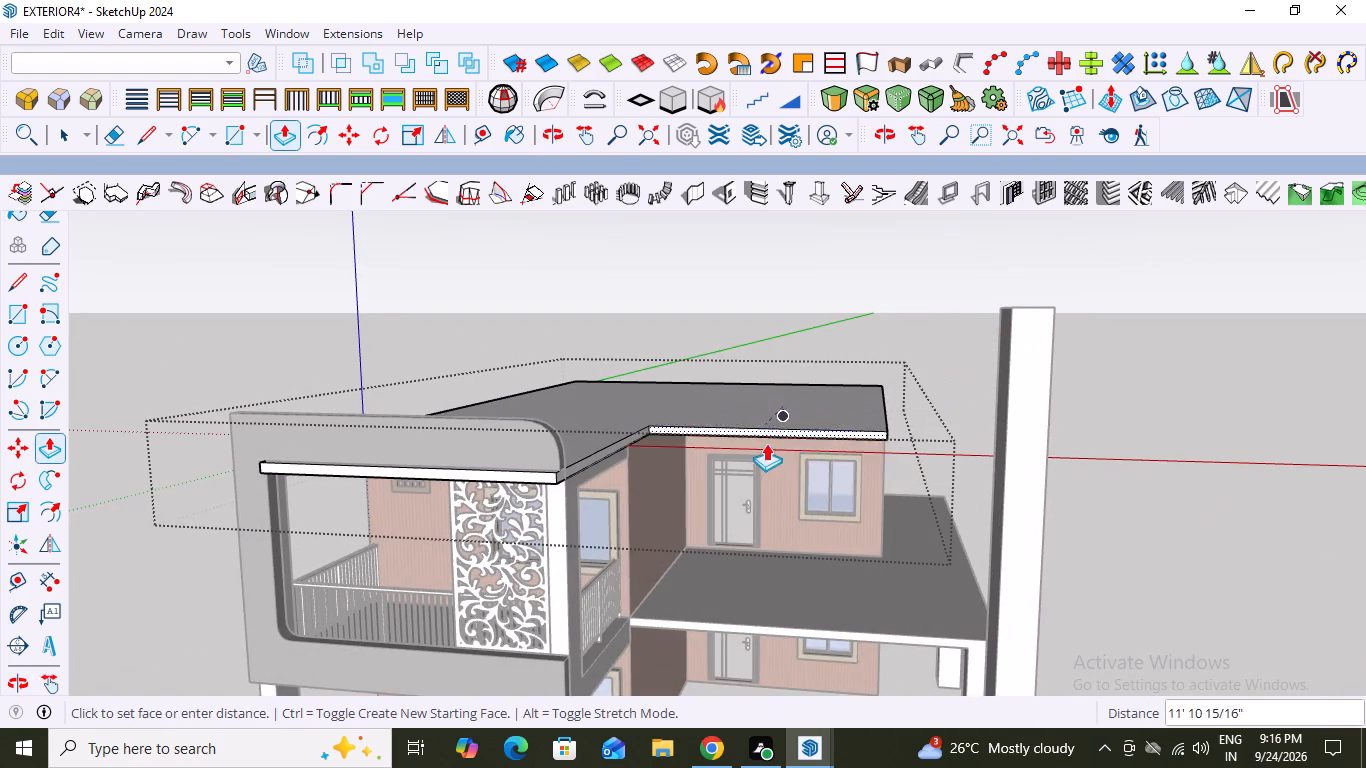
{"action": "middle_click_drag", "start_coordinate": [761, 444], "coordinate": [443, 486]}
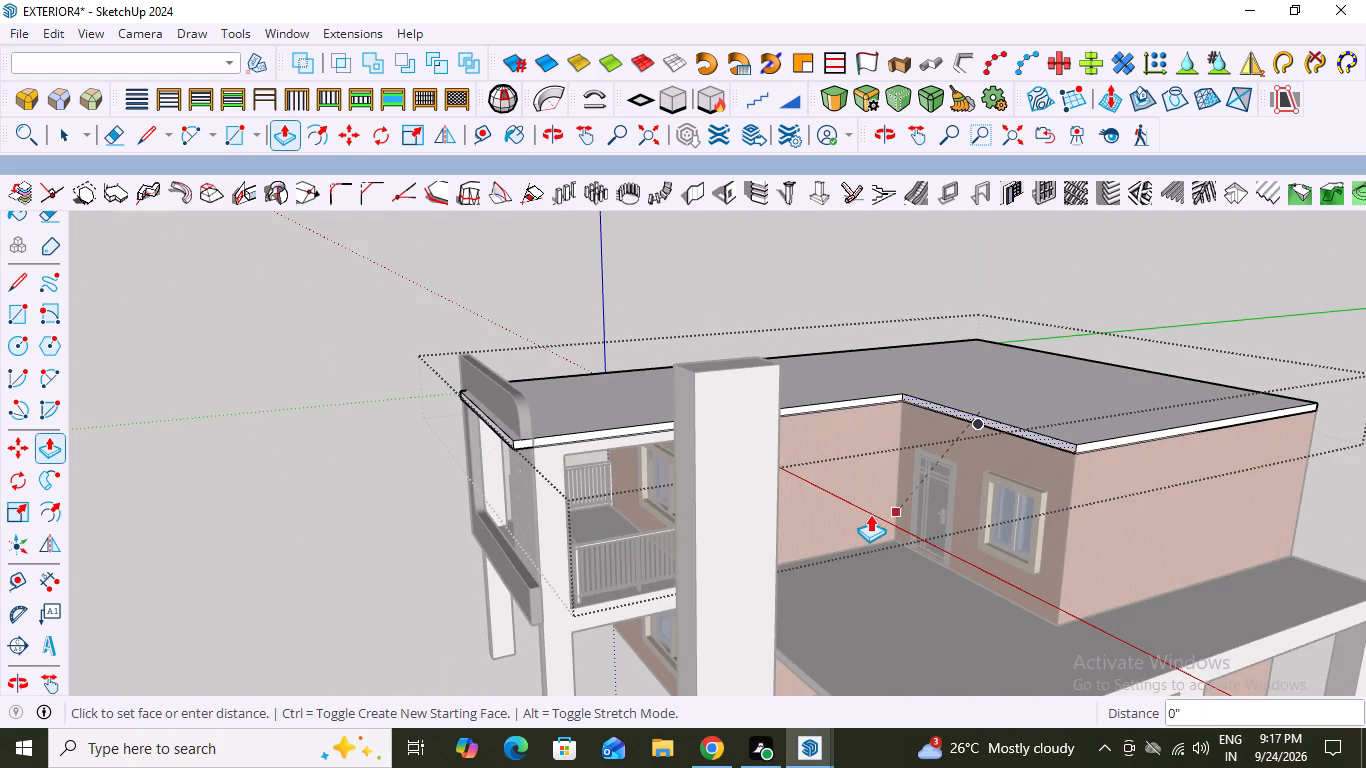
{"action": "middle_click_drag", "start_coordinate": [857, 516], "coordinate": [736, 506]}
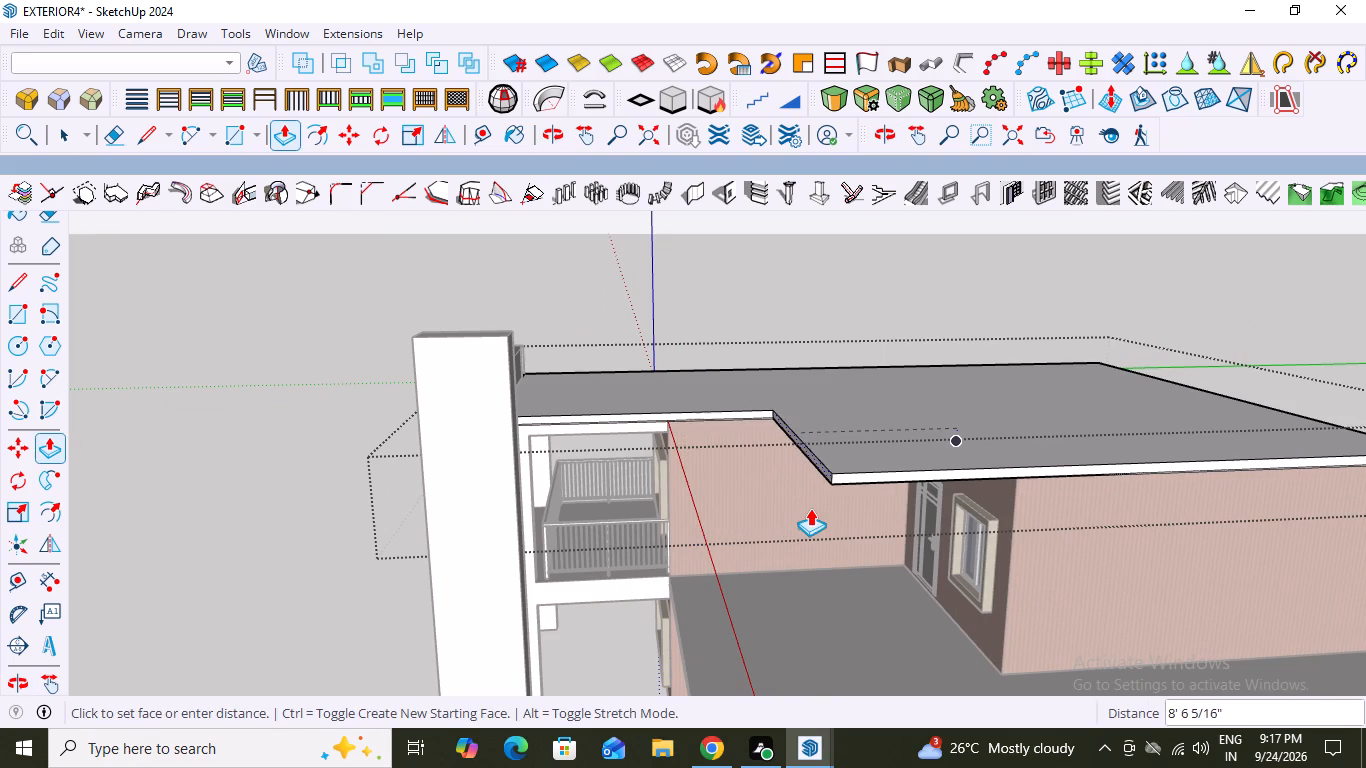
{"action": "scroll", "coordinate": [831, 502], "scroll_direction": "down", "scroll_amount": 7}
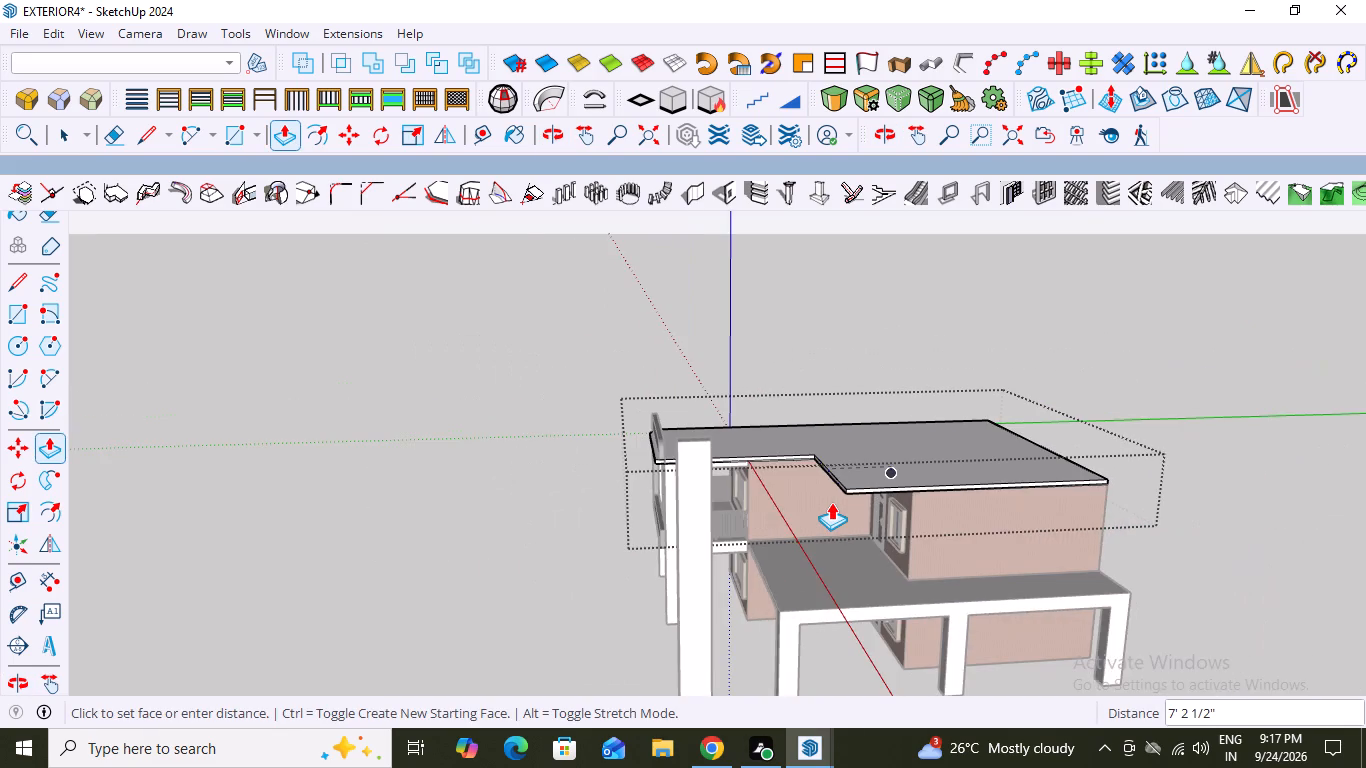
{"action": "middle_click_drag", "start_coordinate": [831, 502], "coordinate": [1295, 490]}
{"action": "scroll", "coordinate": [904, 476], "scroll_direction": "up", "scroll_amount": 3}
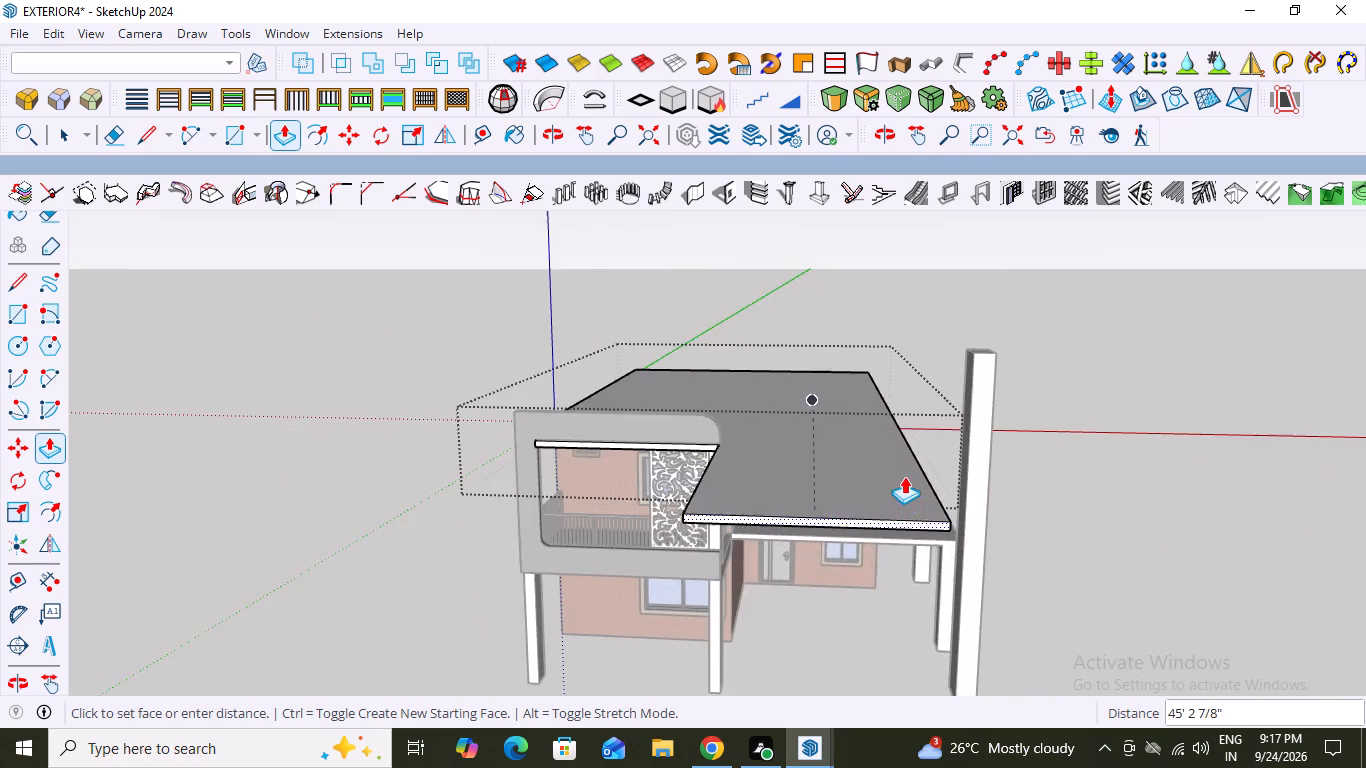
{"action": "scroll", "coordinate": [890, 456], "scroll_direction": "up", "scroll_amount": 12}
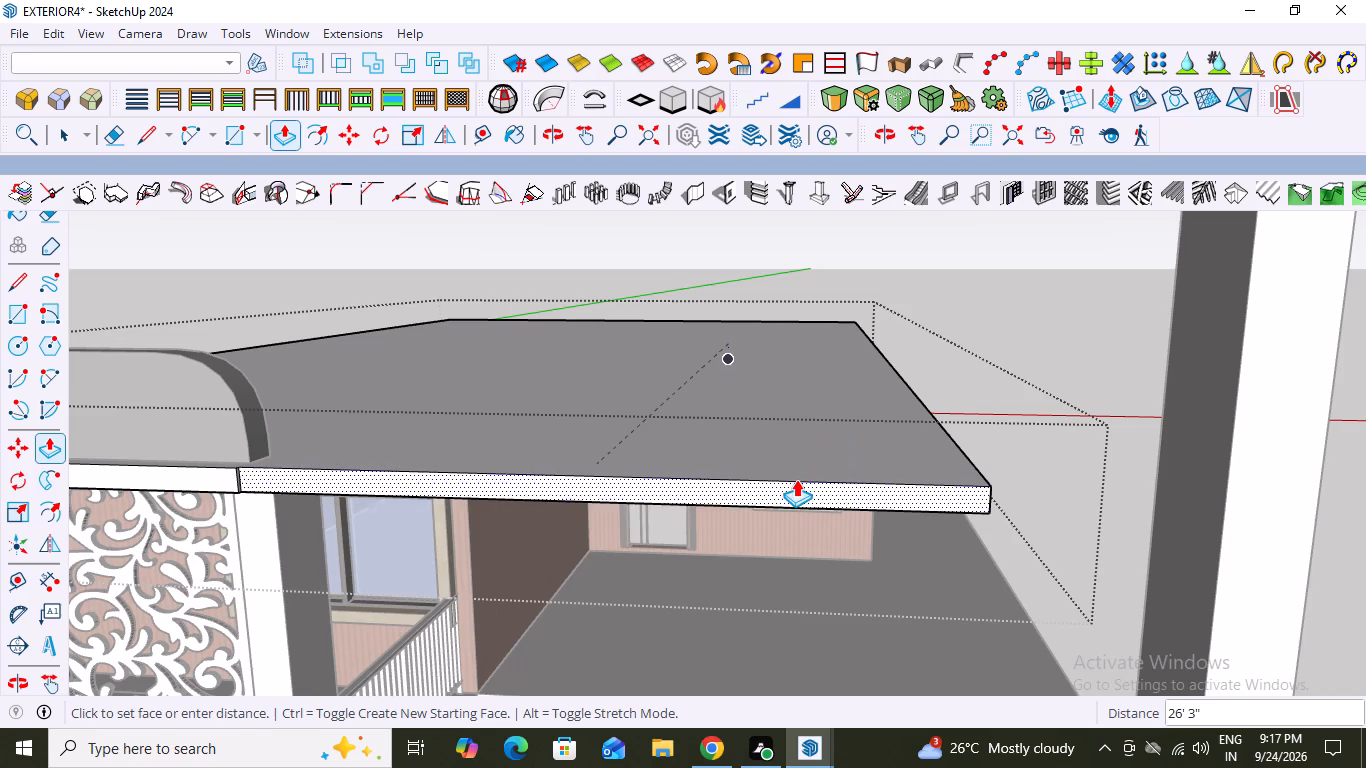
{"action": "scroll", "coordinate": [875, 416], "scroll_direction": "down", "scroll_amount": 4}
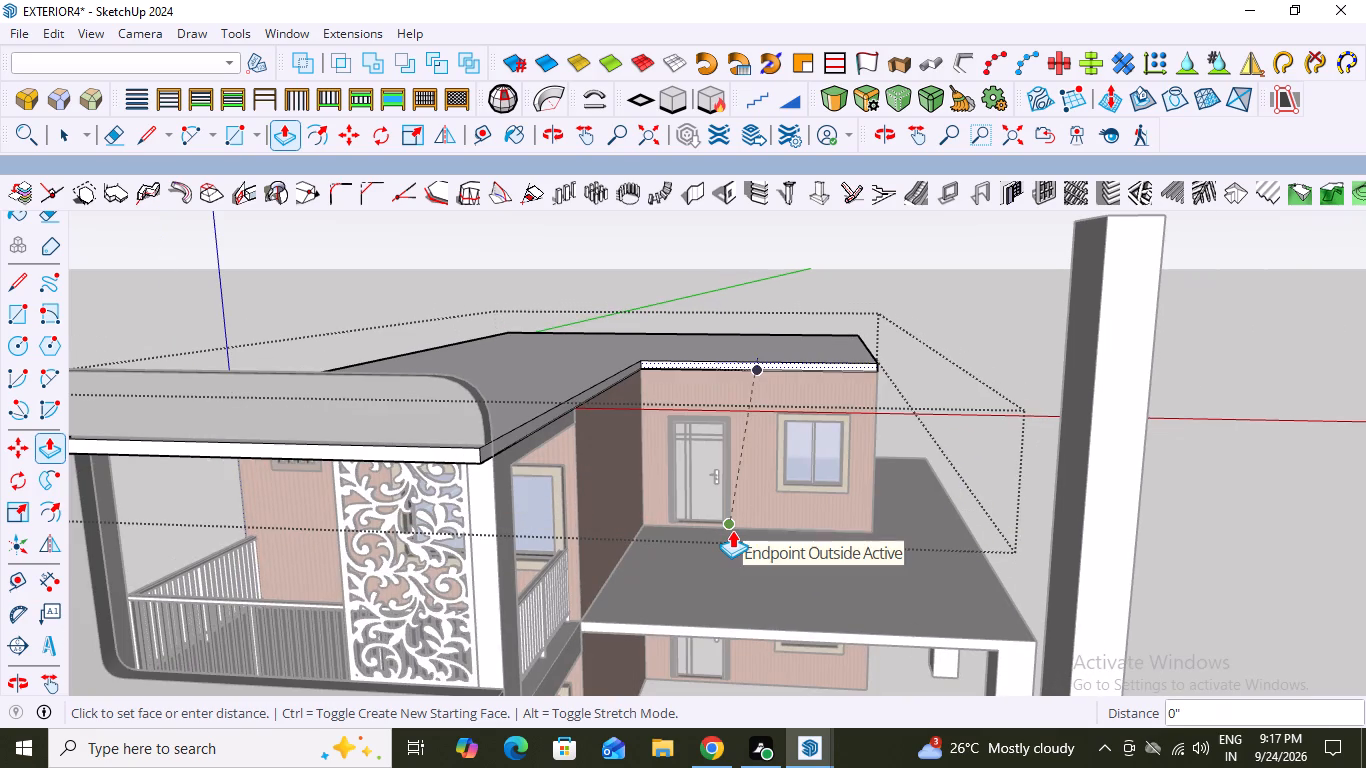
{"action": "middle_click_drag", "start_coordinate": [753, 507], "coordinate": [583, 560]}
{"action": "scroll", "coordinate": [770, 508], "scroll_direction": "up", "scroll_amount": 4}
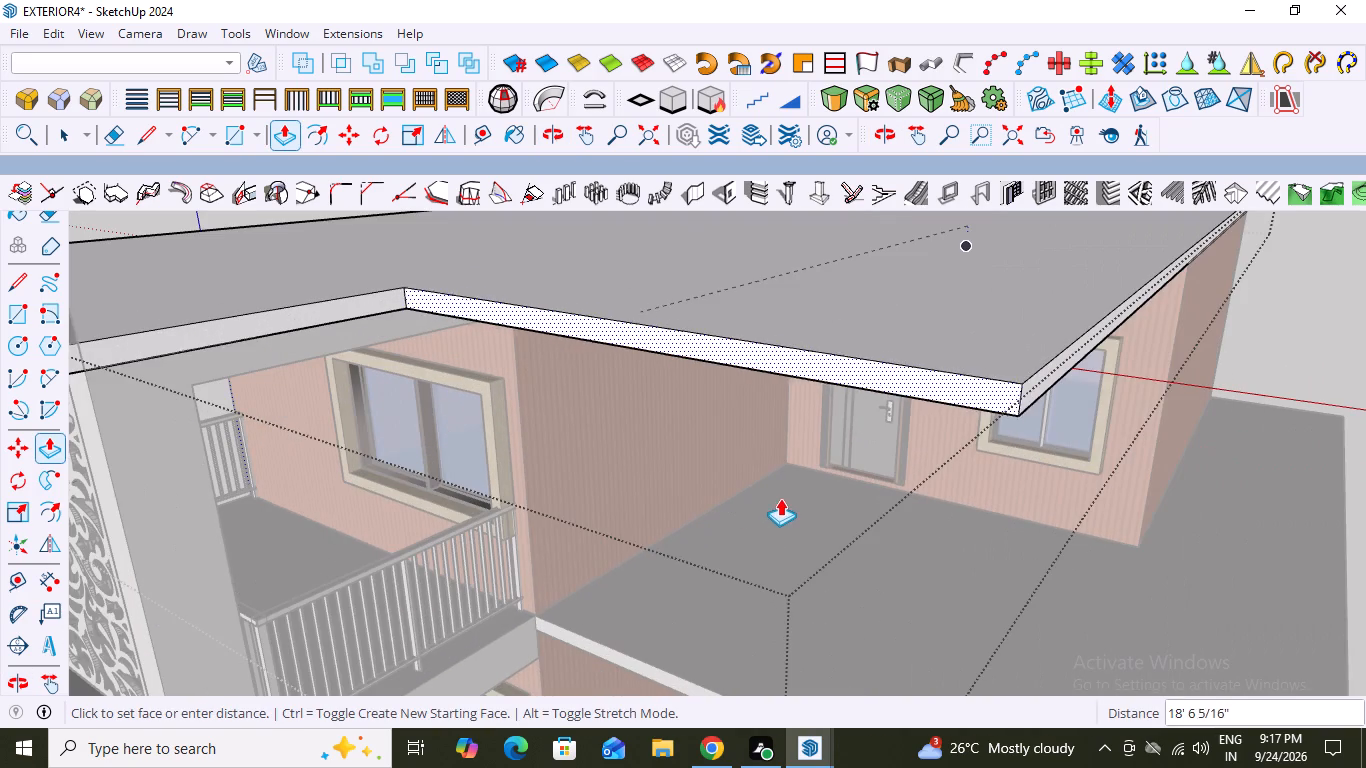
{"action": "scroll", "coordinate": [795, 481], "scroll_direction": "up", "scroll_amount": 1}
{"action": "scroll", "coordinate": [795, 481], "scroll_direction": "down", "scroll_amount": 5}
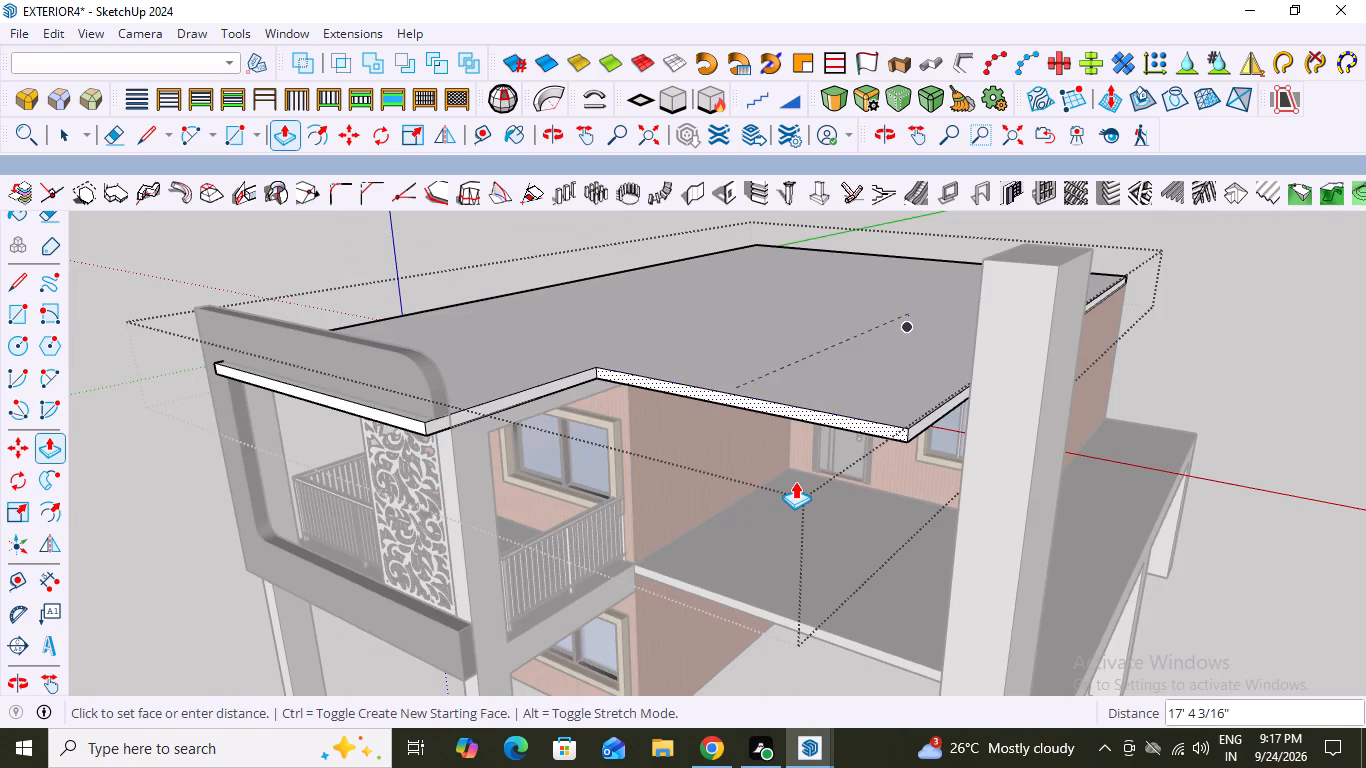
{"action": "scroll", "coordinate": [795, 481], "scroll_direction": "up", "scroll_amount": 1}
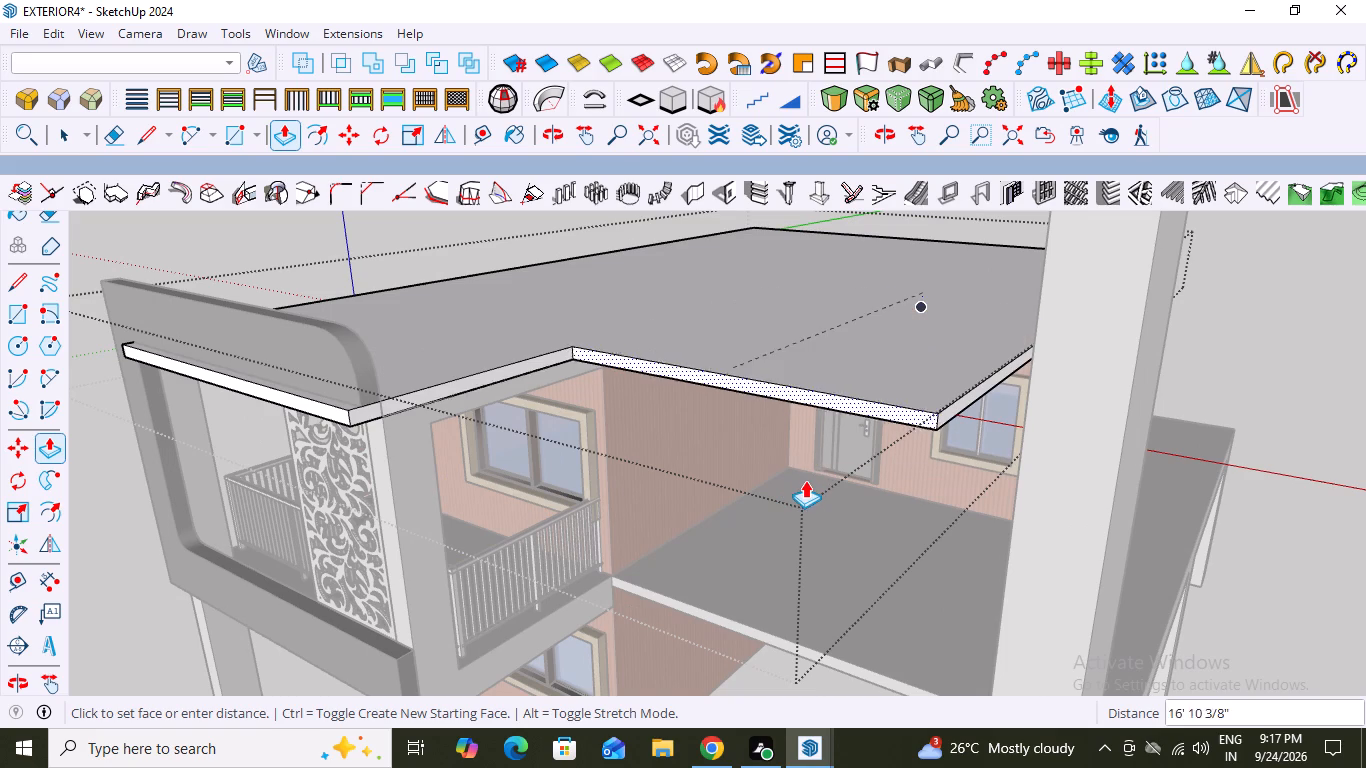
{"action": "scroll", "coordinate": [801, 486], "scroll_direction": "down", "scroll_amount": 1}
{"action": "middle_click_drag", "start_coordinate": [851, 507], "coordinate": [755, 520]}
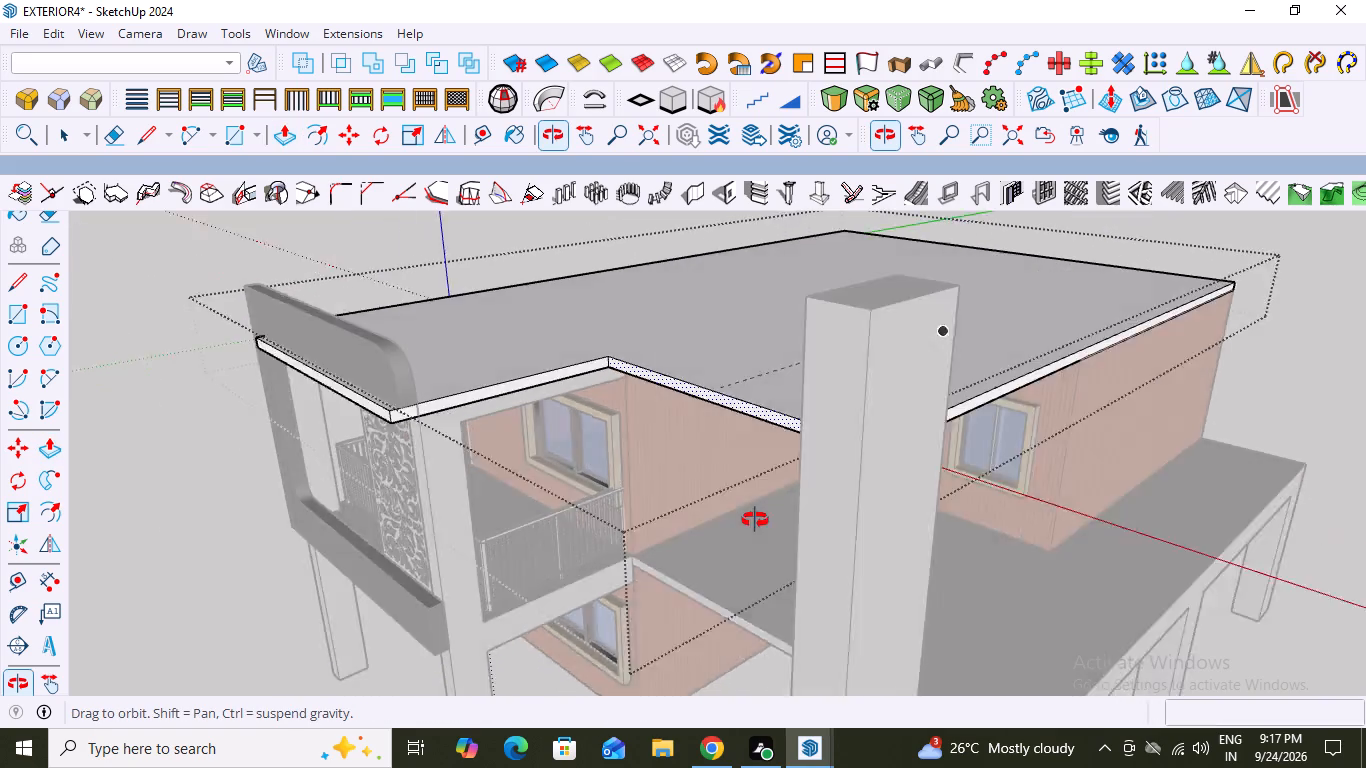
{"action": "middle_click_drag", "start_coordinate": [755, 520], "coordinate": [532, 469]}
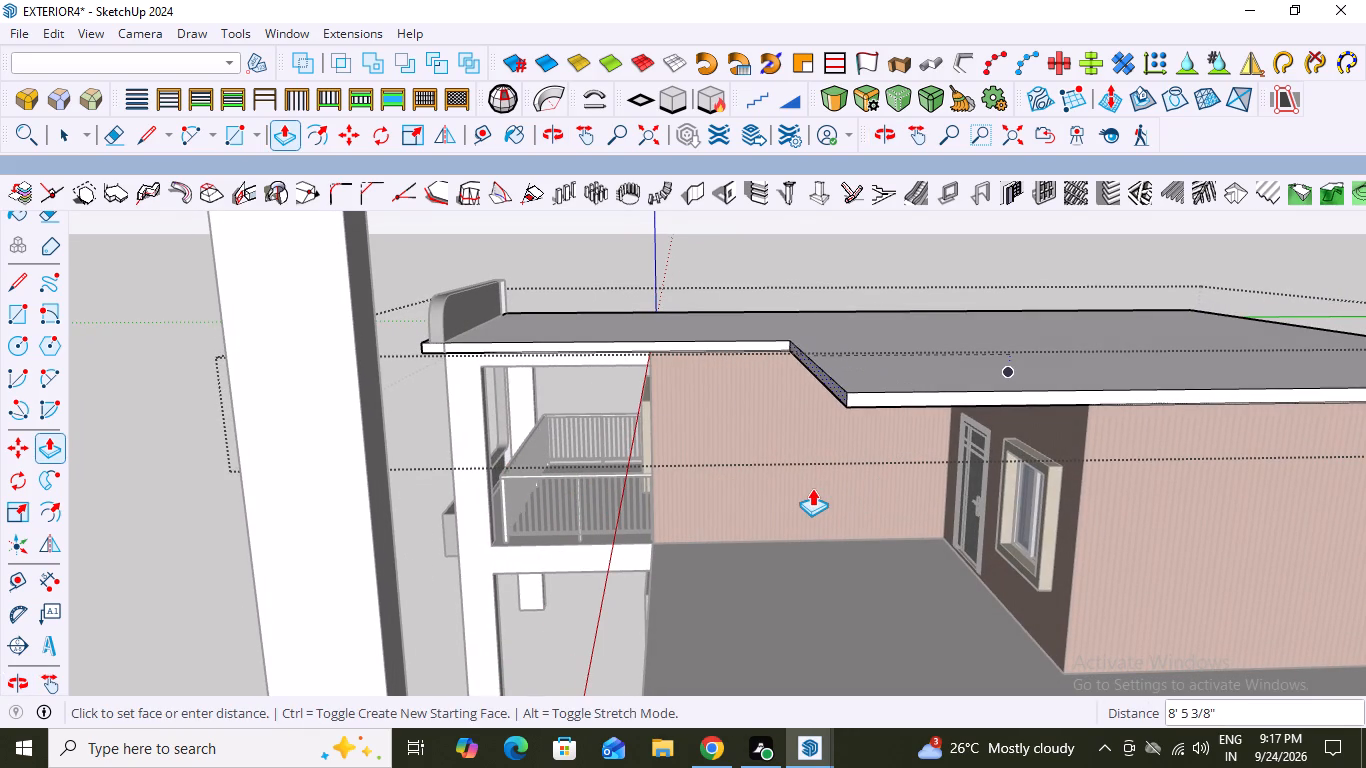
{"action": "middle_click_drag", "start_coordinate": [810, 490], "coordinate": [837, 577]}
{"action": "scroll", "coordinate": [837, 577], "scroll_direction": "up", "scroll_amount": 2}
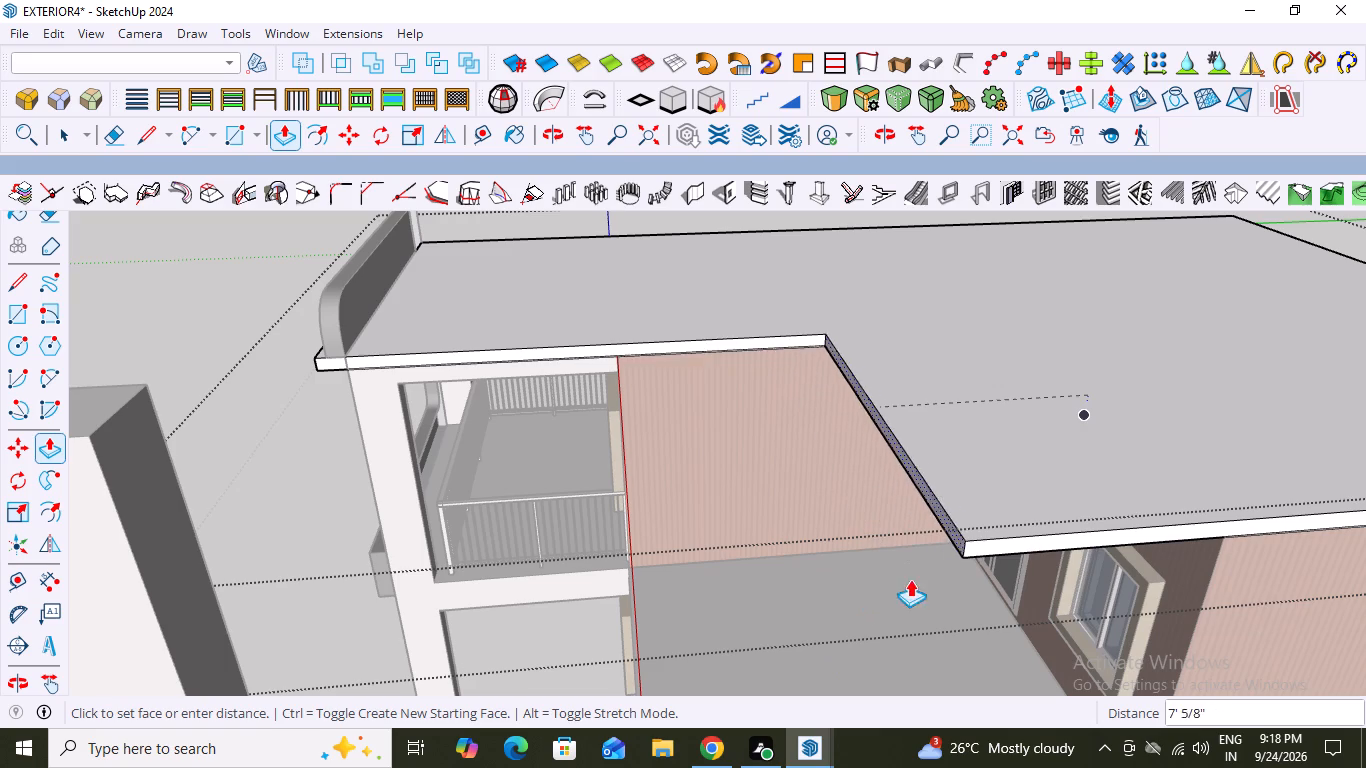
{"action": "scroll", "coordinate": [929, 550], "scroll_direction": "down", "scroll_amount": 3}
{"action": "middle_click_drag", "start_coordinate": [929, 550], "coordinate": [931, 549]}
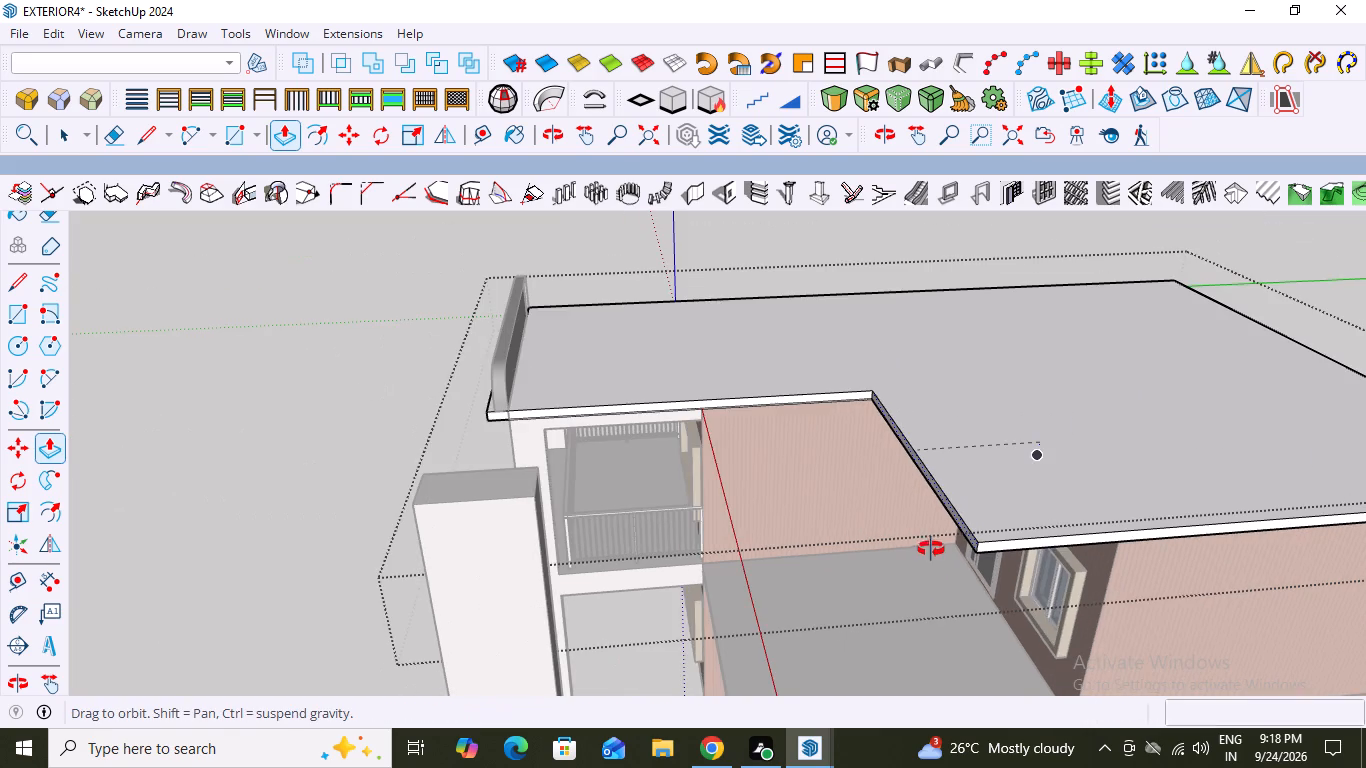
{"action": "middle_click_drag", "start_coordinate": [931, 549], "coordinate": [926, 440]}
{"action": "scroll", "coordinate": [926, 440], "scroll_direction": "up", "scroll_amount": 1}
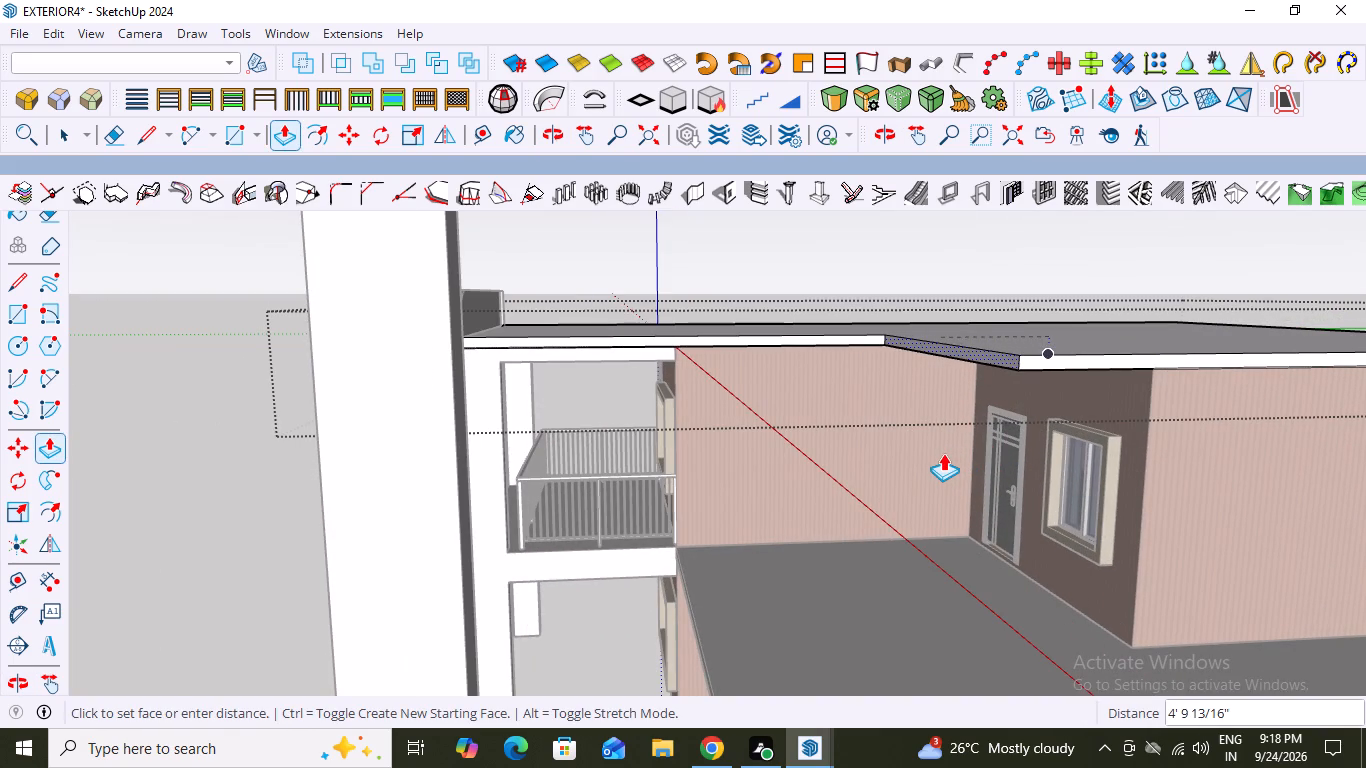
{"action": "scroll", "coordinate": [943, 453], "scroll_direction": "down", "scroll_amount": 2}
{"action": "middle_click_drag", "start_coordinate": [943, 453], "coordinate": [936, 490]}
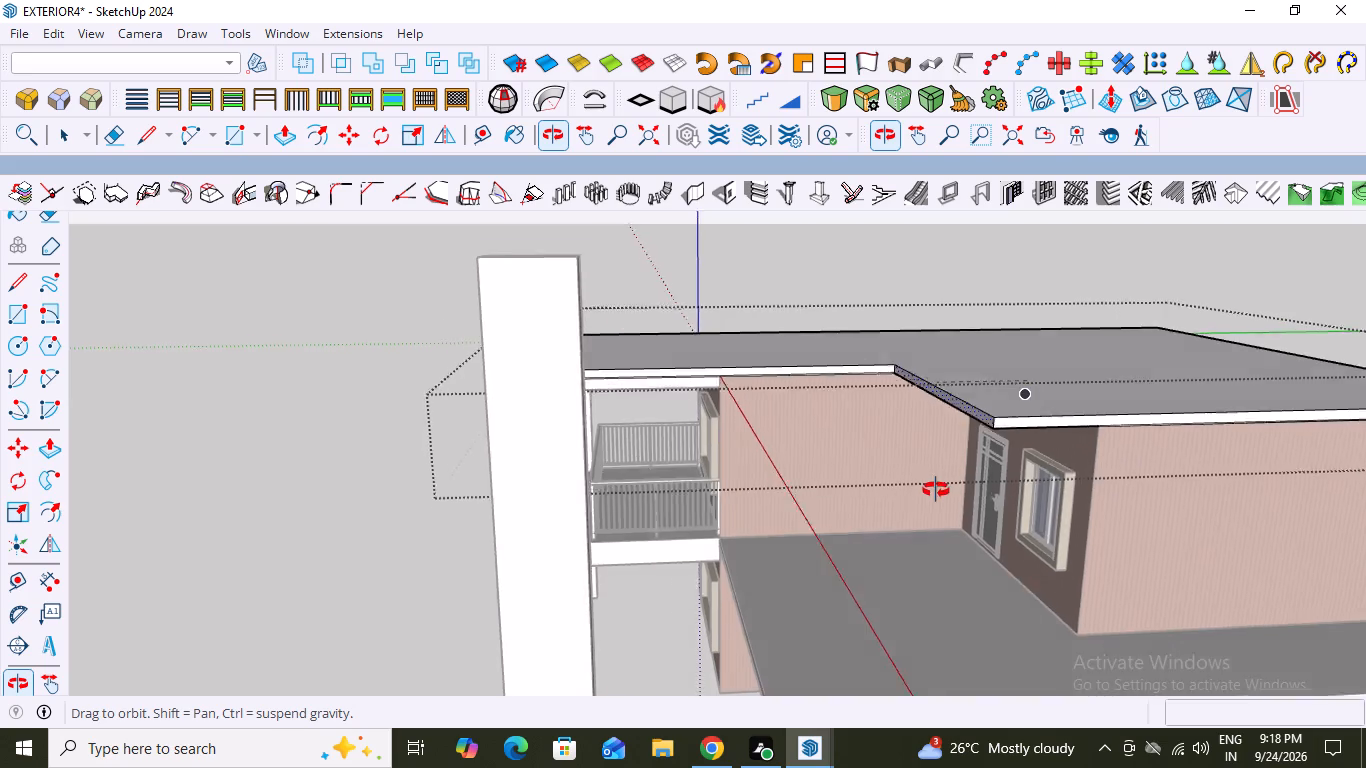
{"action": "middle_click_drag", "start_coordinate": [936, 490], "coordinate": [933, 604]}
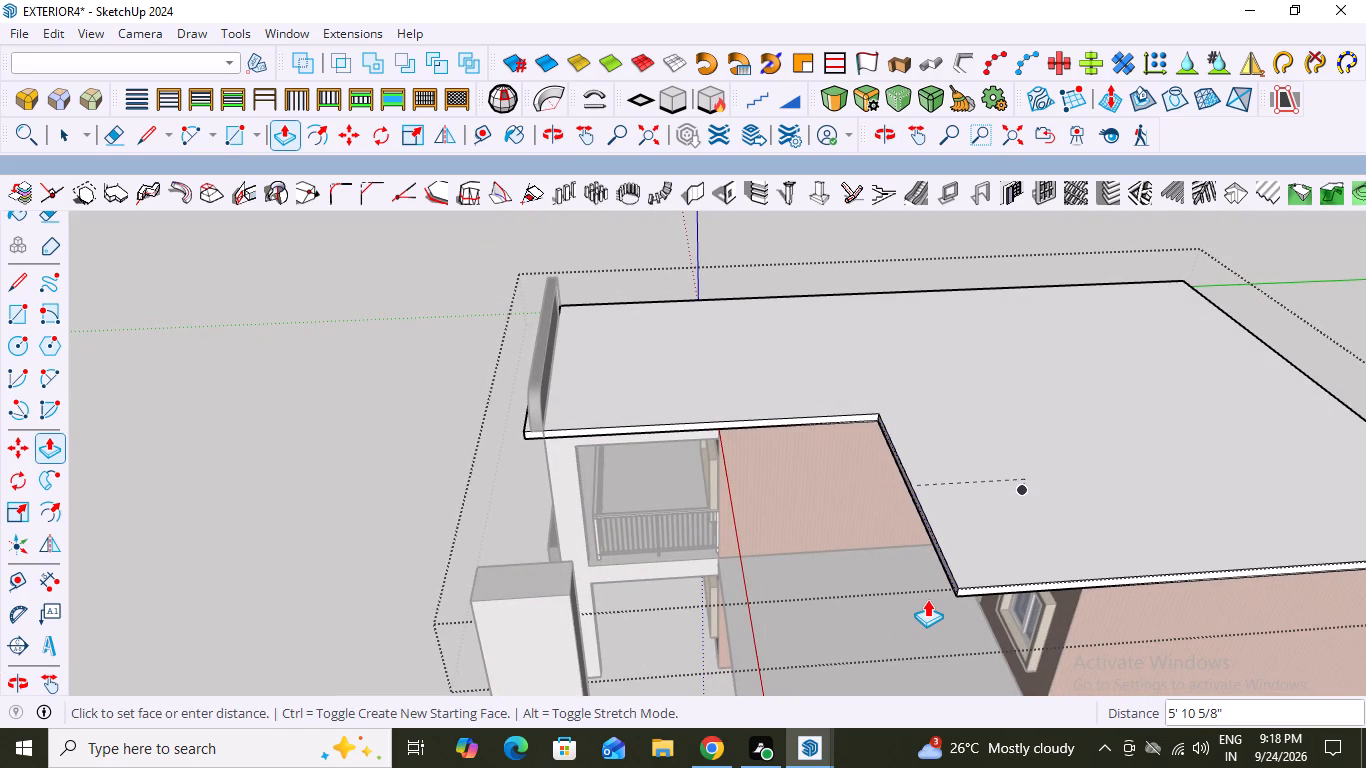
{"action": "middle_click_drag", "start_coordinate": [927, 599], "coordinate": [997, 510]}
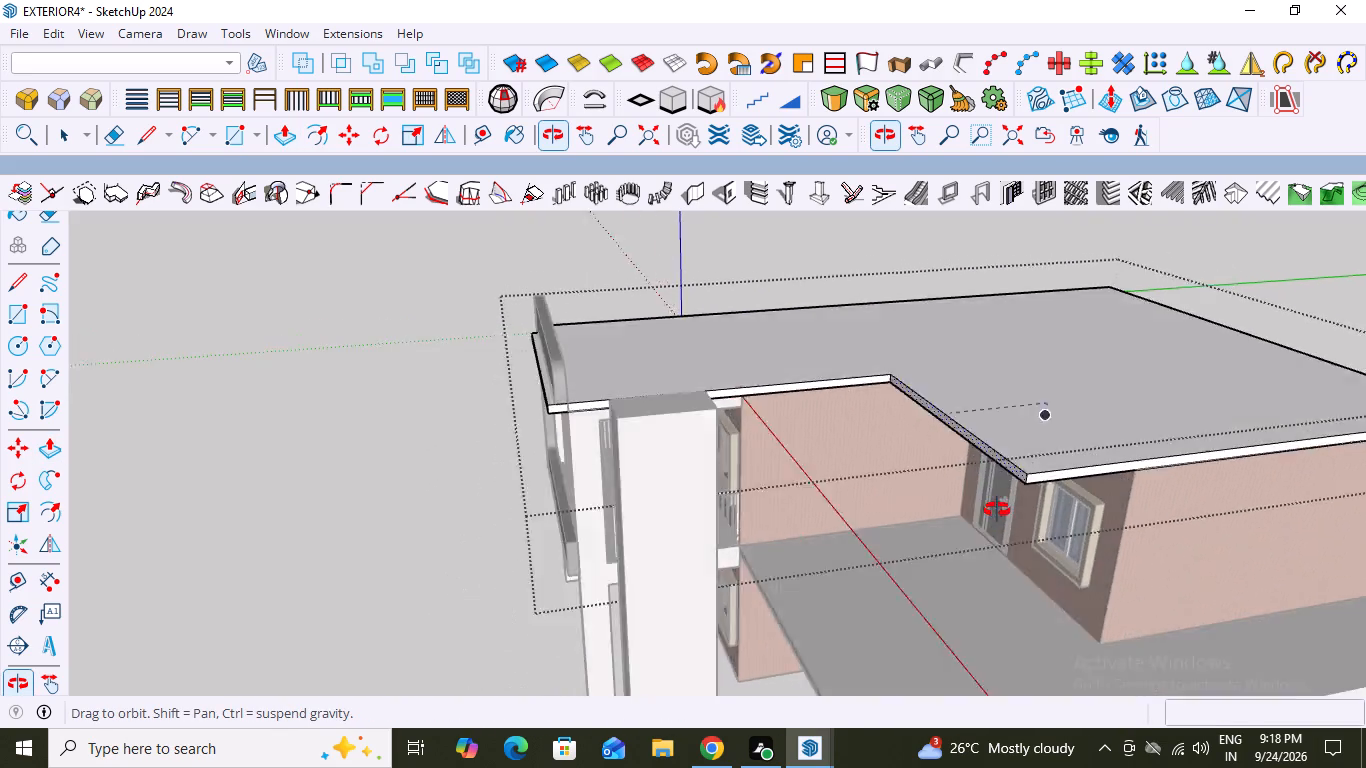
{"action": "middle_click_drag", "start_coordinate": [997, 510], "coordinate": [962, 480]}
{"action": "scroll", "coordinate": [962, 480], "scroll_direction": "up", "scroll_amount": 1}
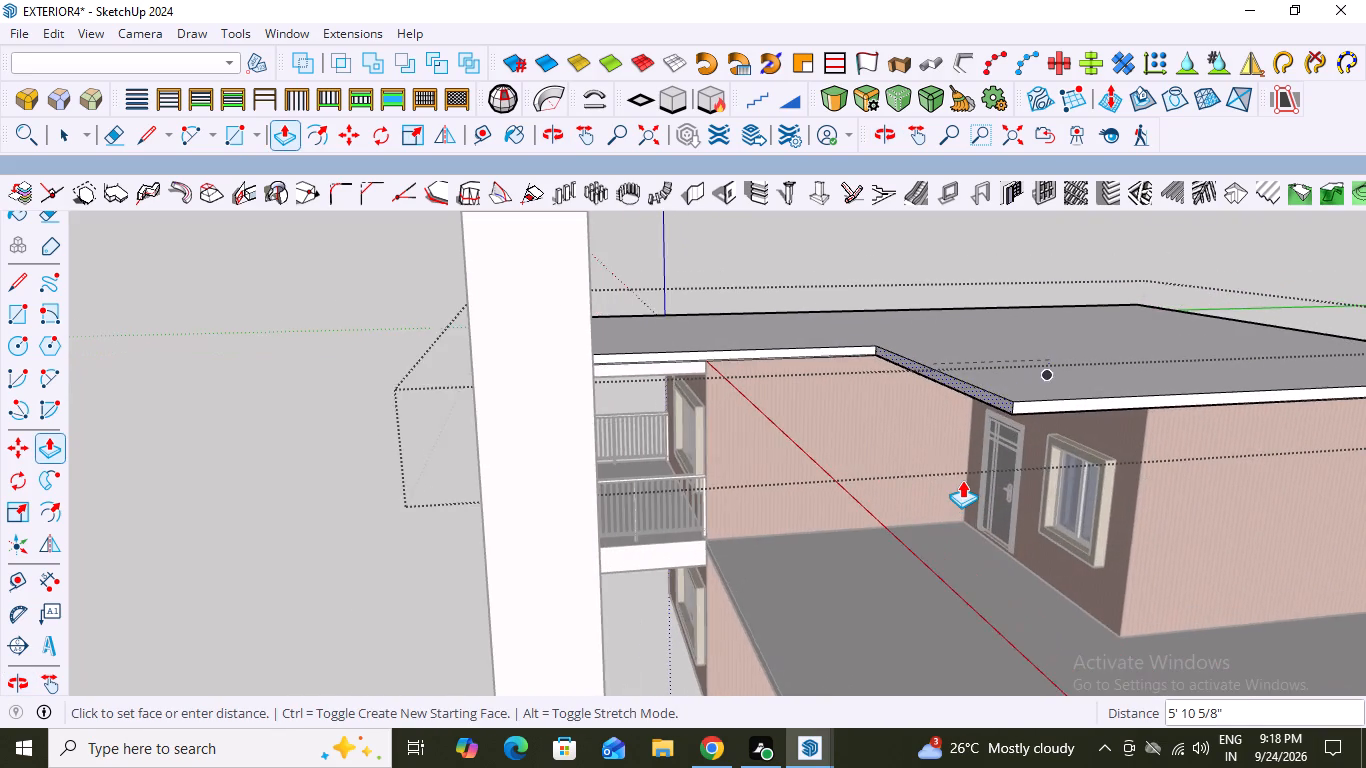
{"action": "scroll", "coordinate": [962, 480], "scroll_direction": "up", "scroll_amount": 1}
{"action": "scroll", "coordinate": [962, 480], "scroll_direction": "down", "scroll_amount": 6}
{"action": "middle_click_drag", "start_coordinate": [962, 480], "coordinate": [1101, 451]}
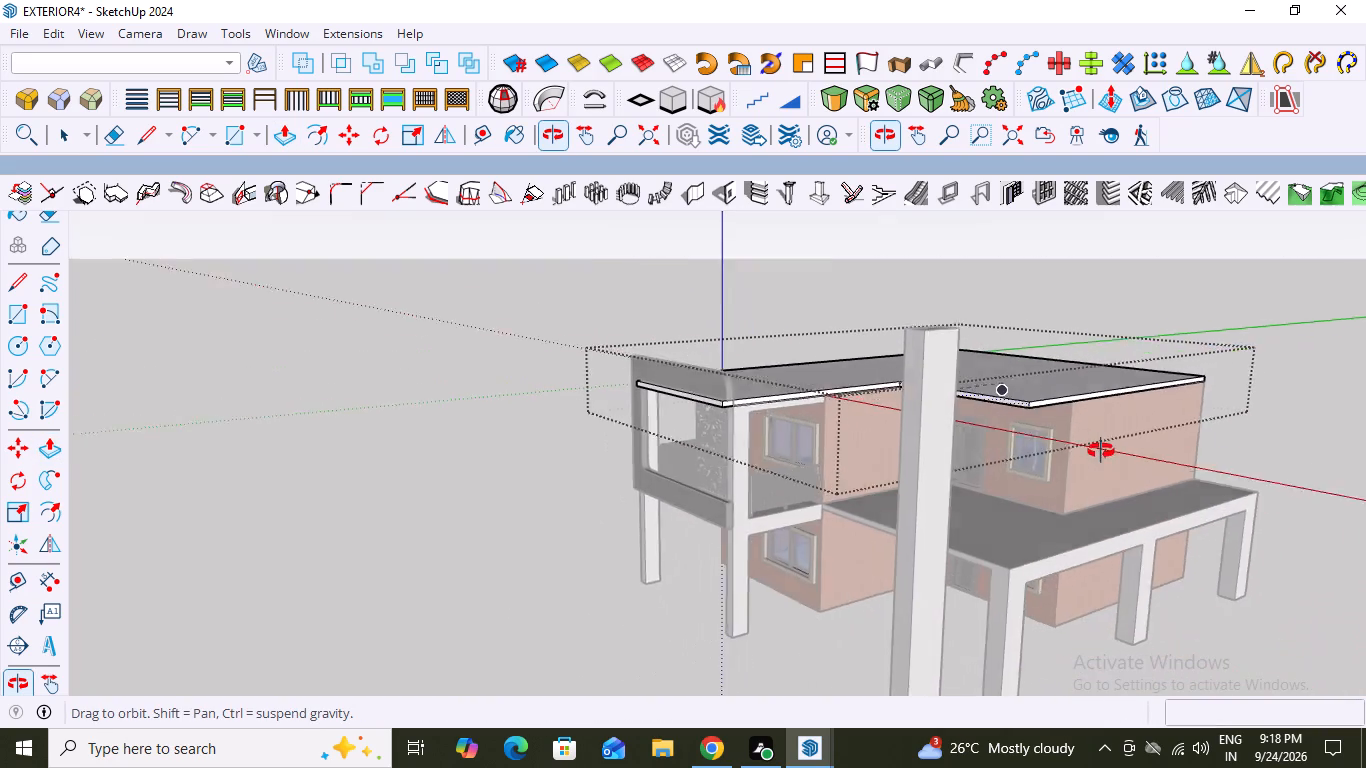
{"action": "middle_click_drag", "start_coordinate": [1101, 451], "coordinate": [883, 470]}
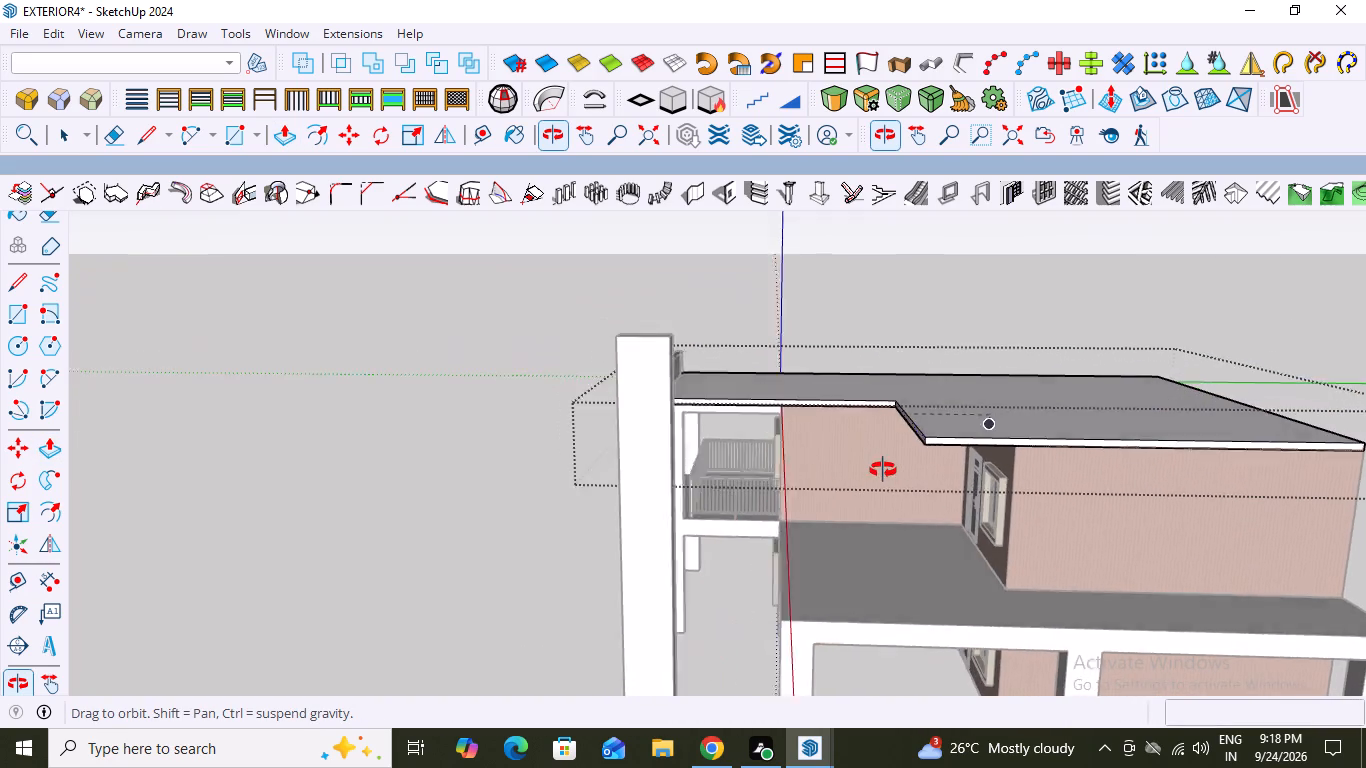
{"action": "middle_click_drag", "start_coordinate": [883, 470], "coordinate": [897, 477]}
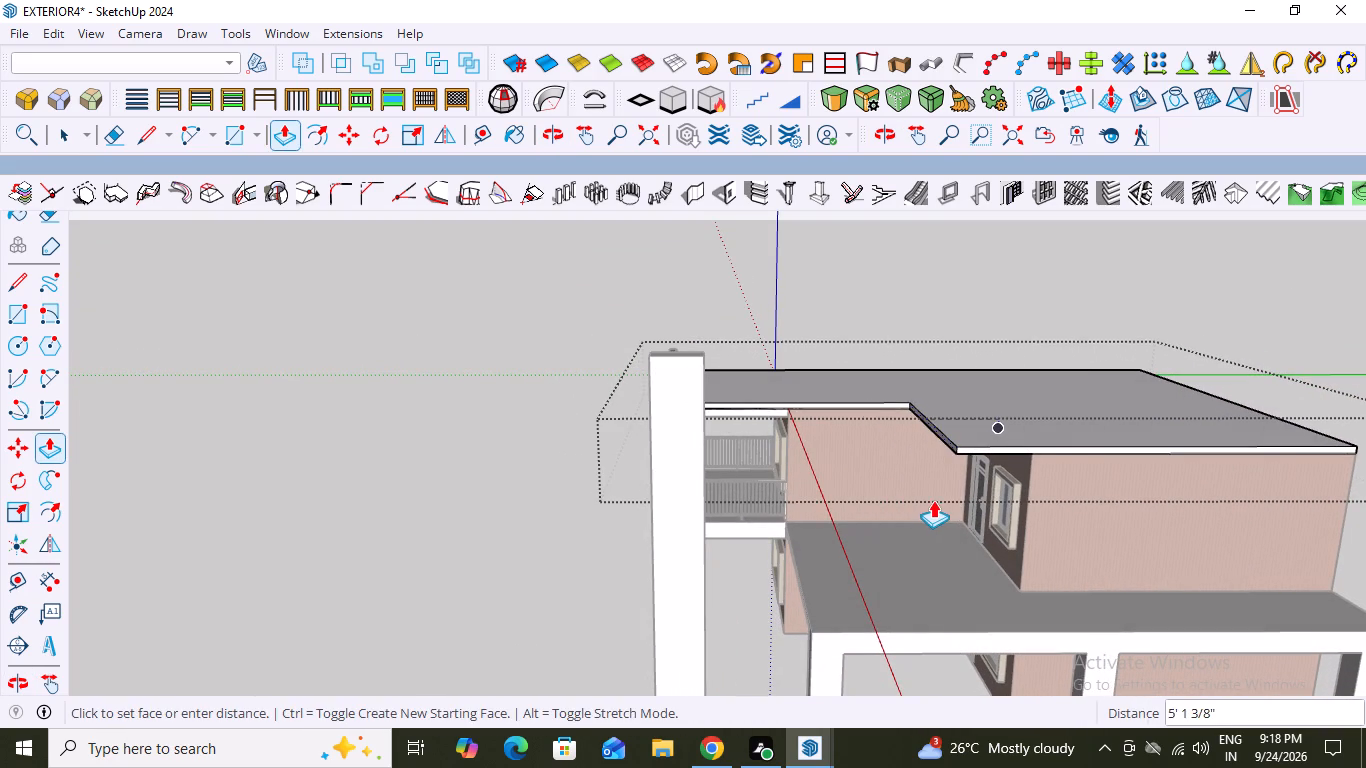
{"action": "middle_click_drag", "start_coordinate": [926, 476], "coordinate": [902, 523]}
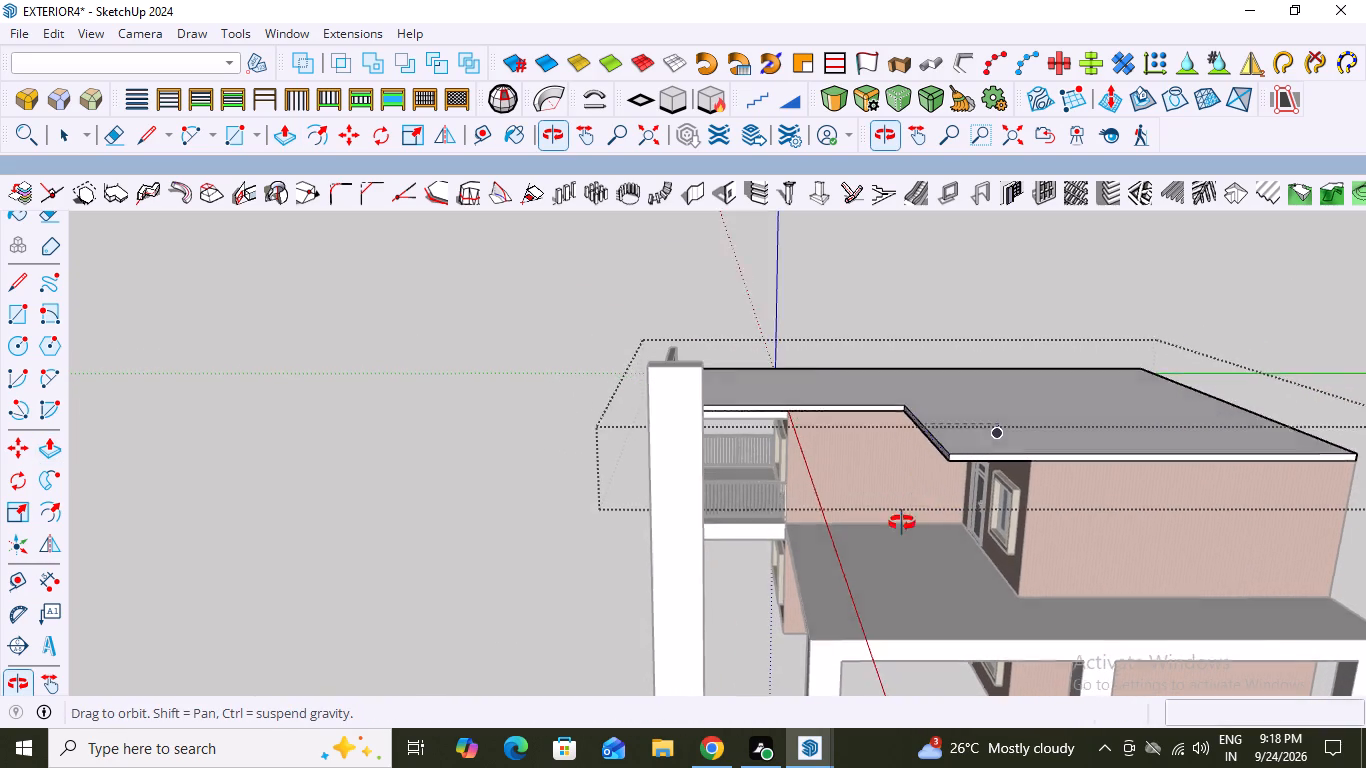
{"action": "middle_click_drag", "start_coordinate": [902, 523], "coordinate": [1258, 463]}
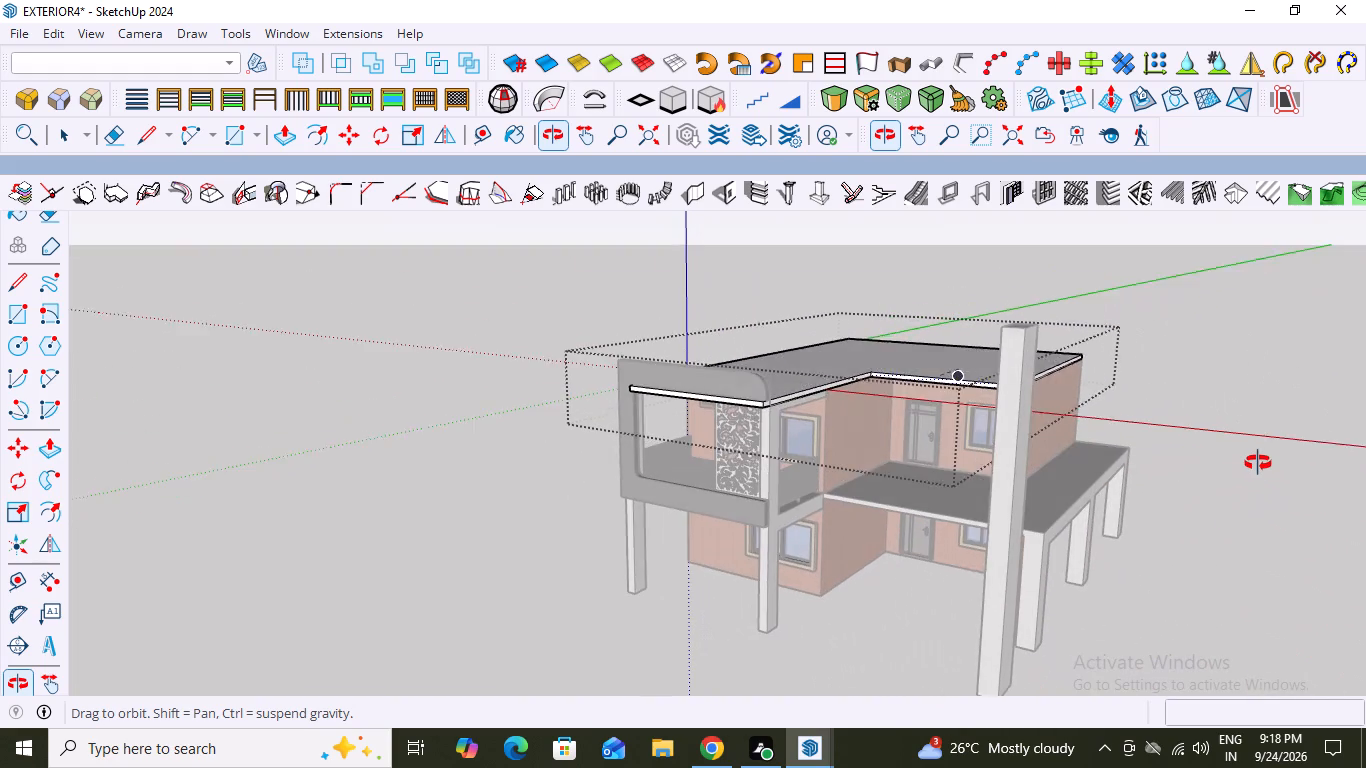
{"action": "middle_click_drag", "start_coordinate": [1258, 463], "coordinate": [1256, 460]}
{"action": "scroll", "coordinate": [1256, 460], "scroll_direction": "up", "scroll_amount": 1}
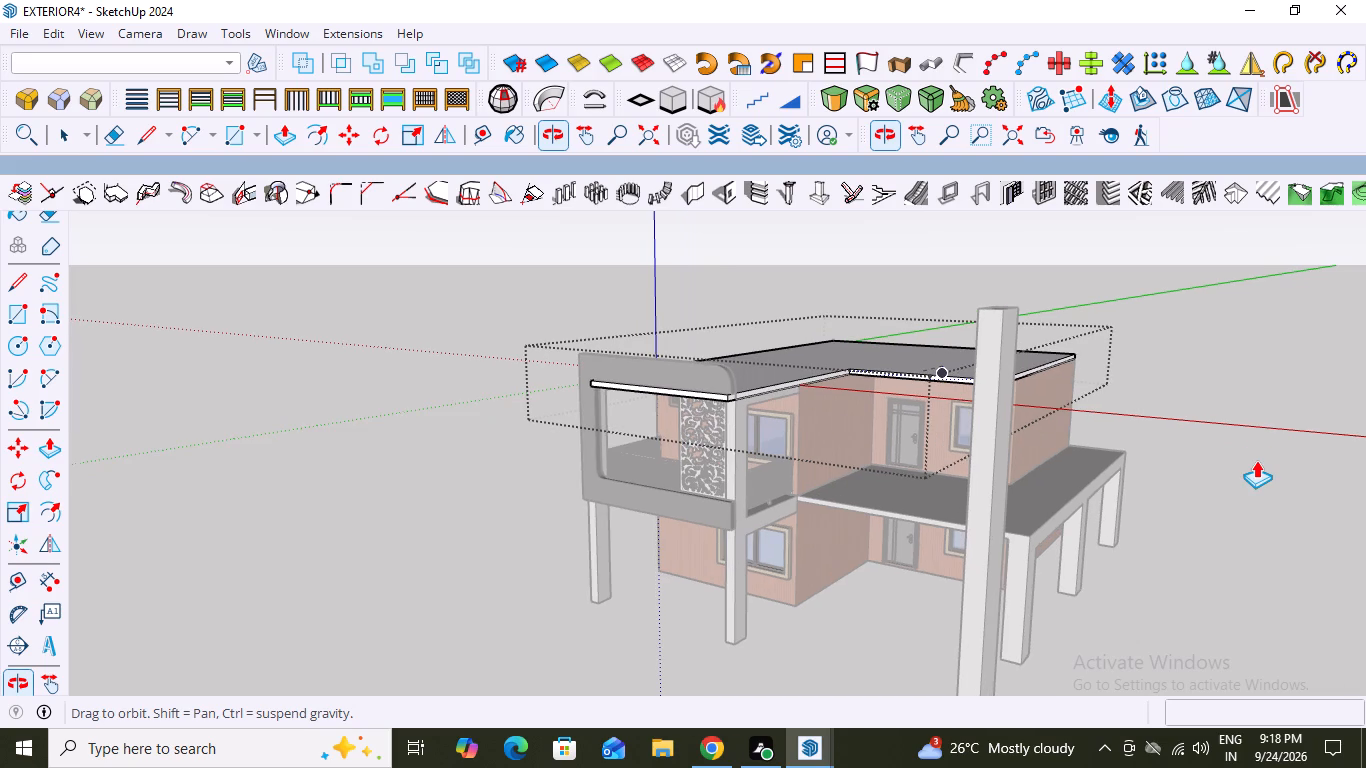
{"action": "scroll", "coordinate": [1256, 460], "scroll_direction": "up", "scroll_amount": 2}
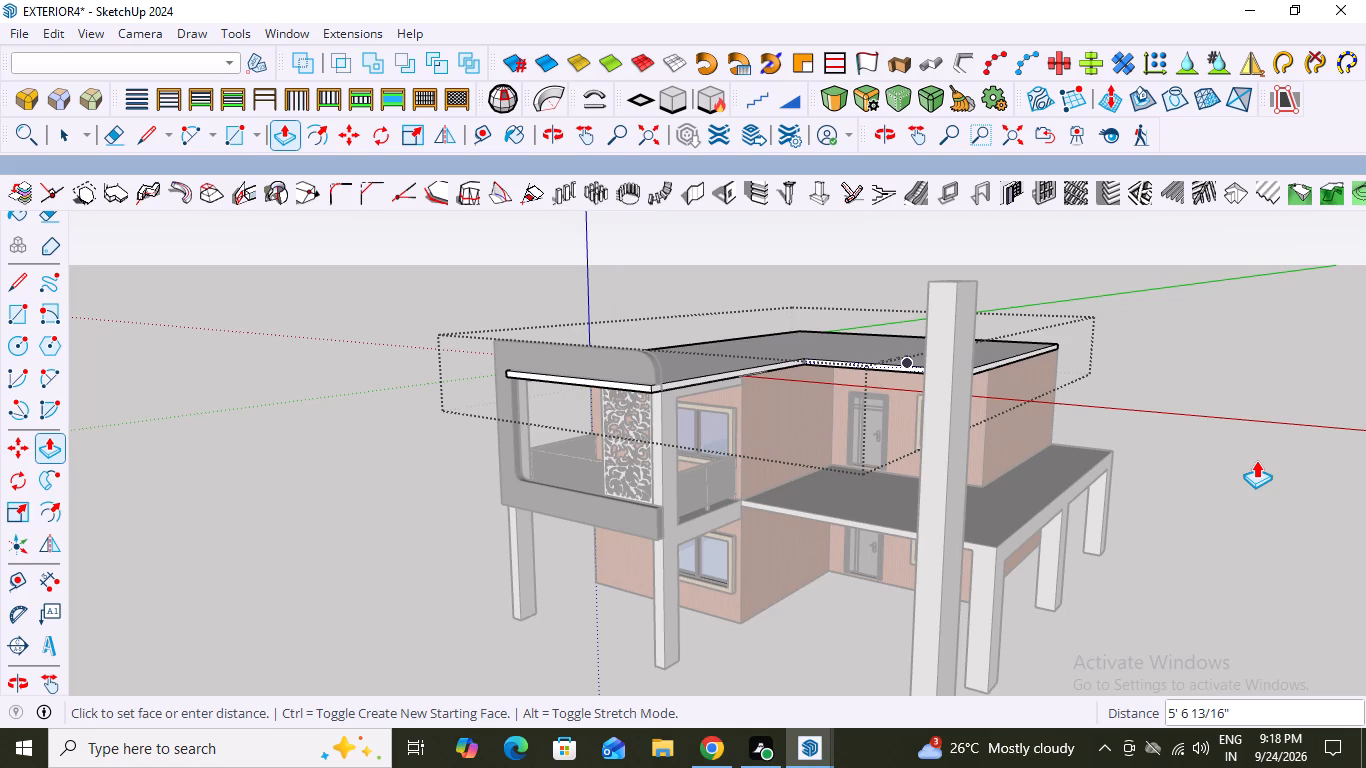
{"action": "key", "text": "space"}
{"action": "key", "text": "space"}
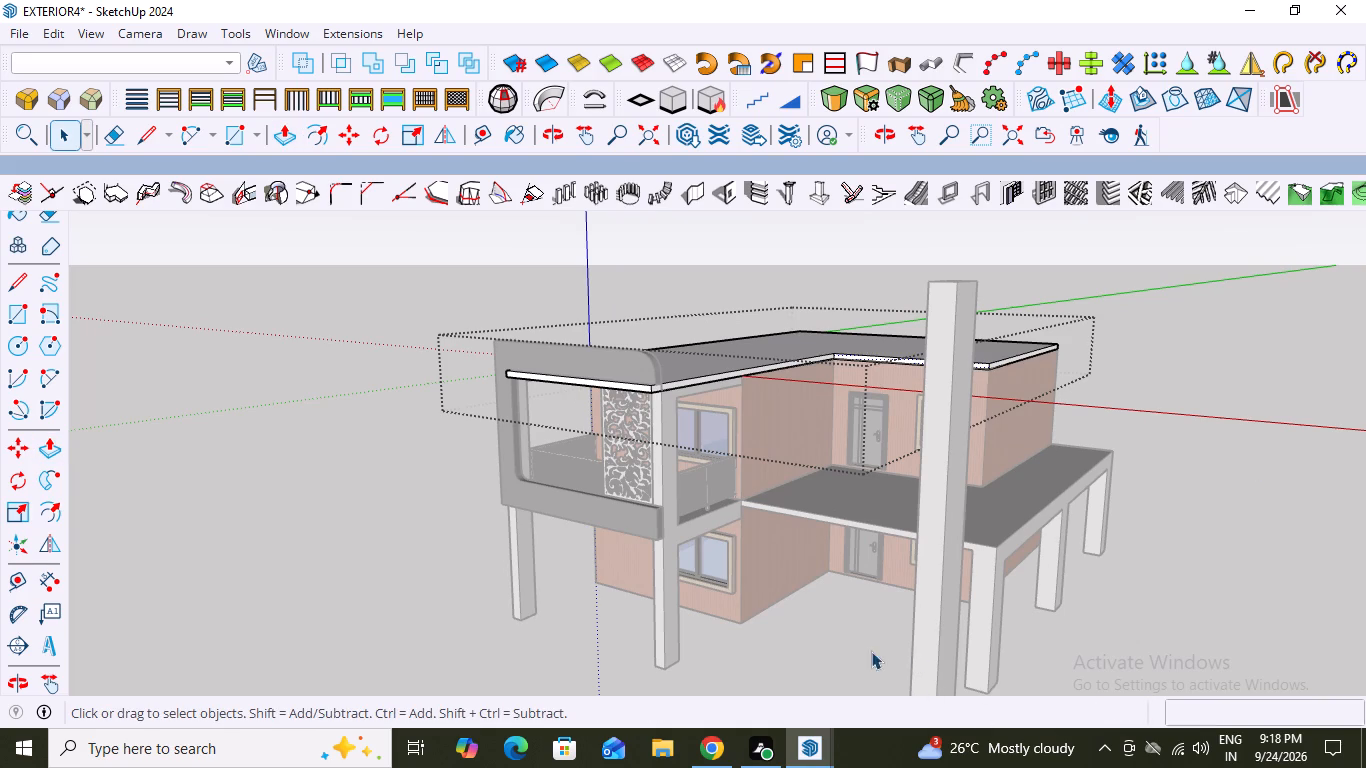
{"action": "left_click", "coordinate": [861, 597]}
Examine the whole house from the front and the terrace side, including the roof slab, balcony frame, terrace and tall column.
{"action": "middle_click_drag", "start_coordinate": [842, 585], "coordinate": [1011, 607]}
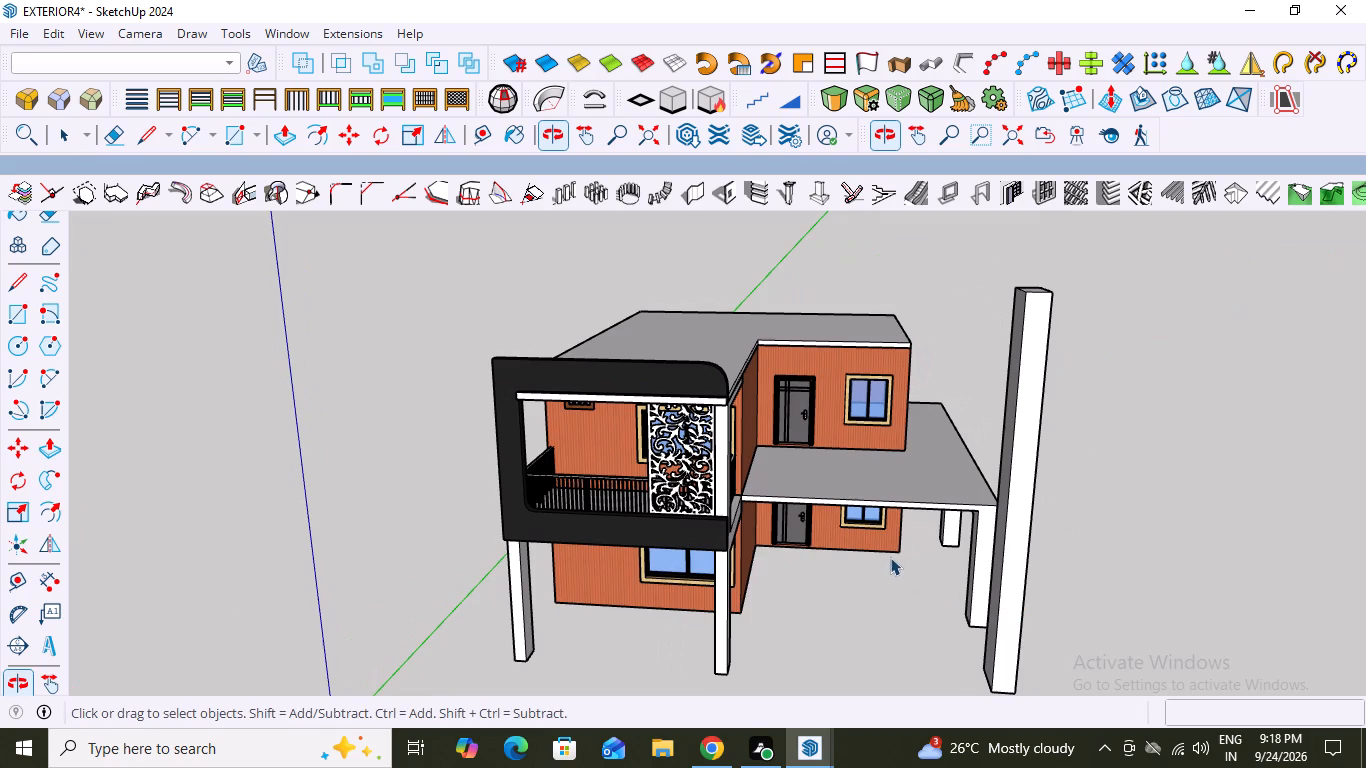
{"action": "scroll", "coordinate": [881, 551], "scroll_direction": "up", "scroll_amount": 2}
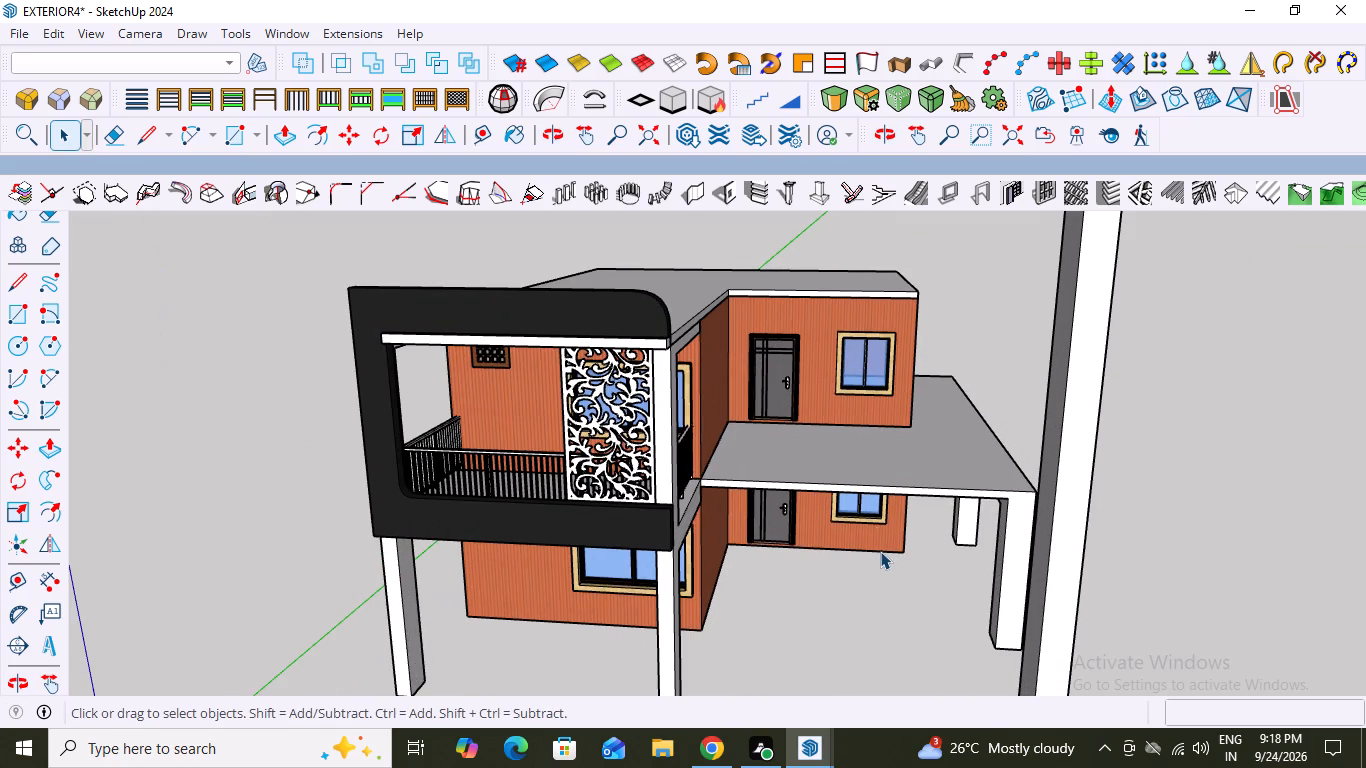
{"action": "middle_click_drag", "start_coordinate": [886, 493], "coordinate": [942, 411]}
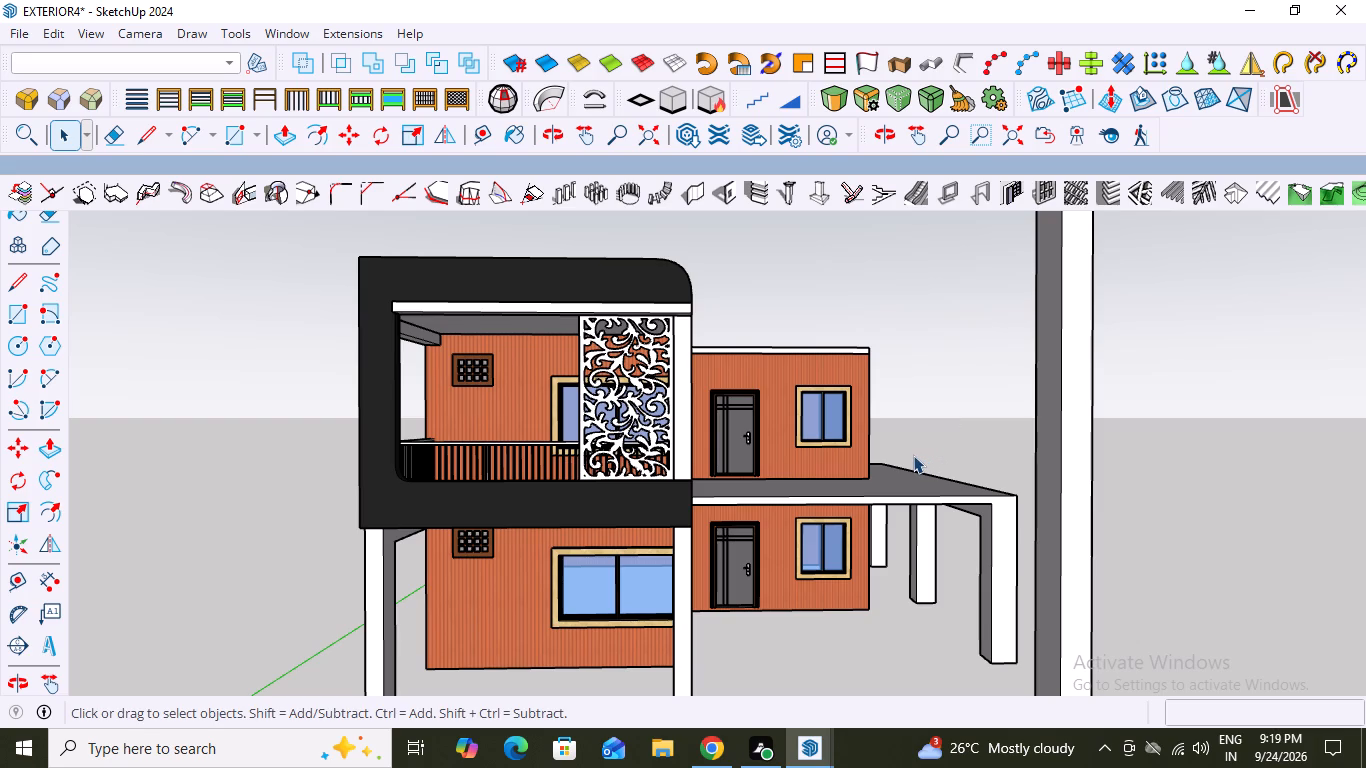
{"action": "middle_click_drag", "start_coordinate": [887, 499], "coordinate": [777, 601]}
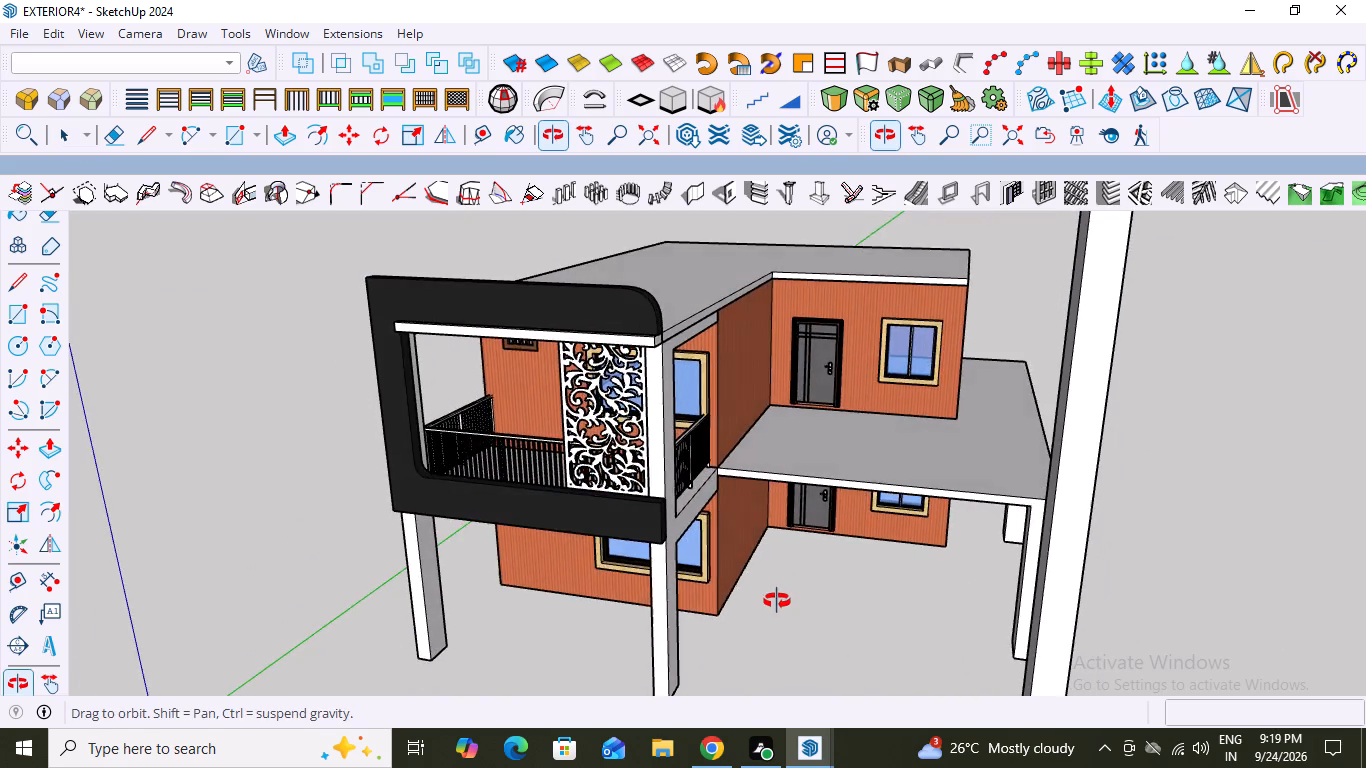
{"action": "middle_click_drag", "start_coordinate": [777, 601], "coordinate": [662, 540]}
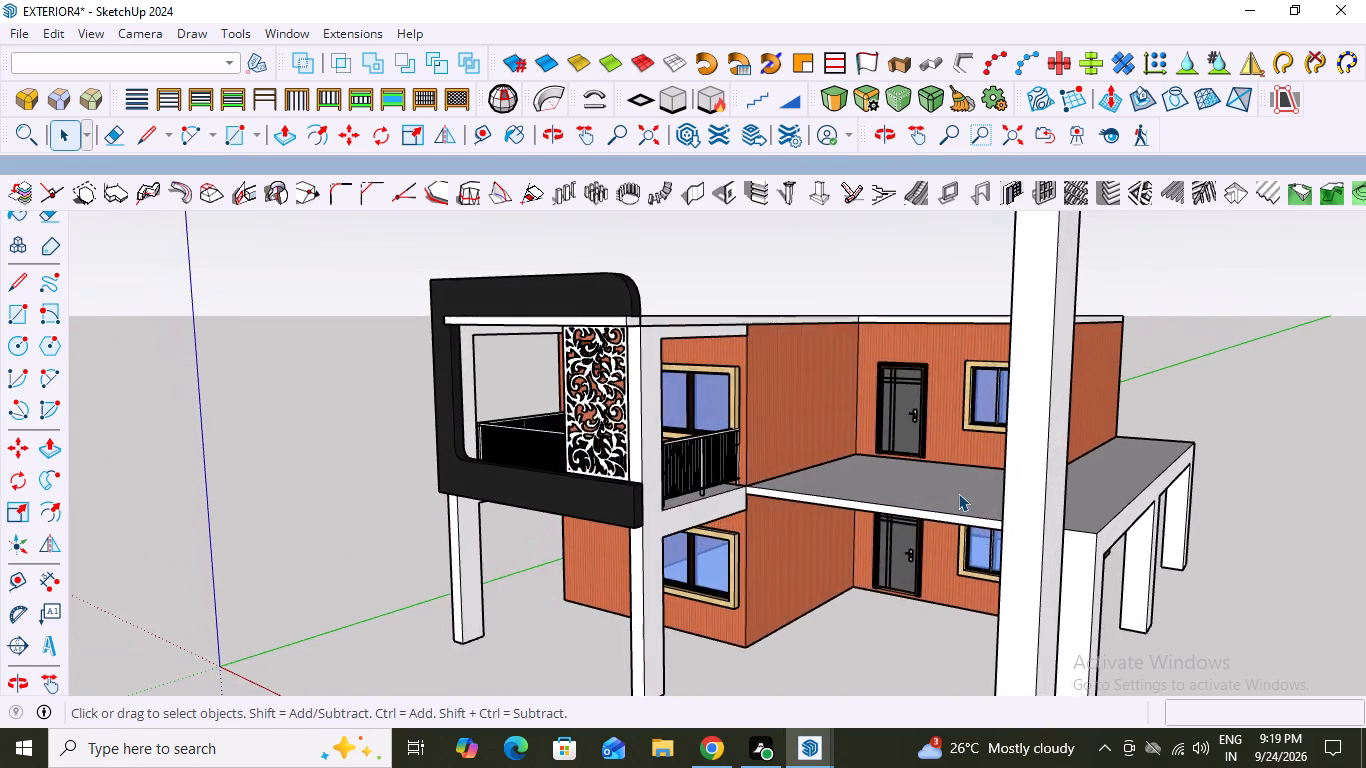
{"action": "scroll", "coordinate": [958, 493], "scroll_direction": "down", "scroll_amount": 10}
{"action": "middle_click_drag", "start_coordinate": [1000, 565], "coordinate": [813, 601]}
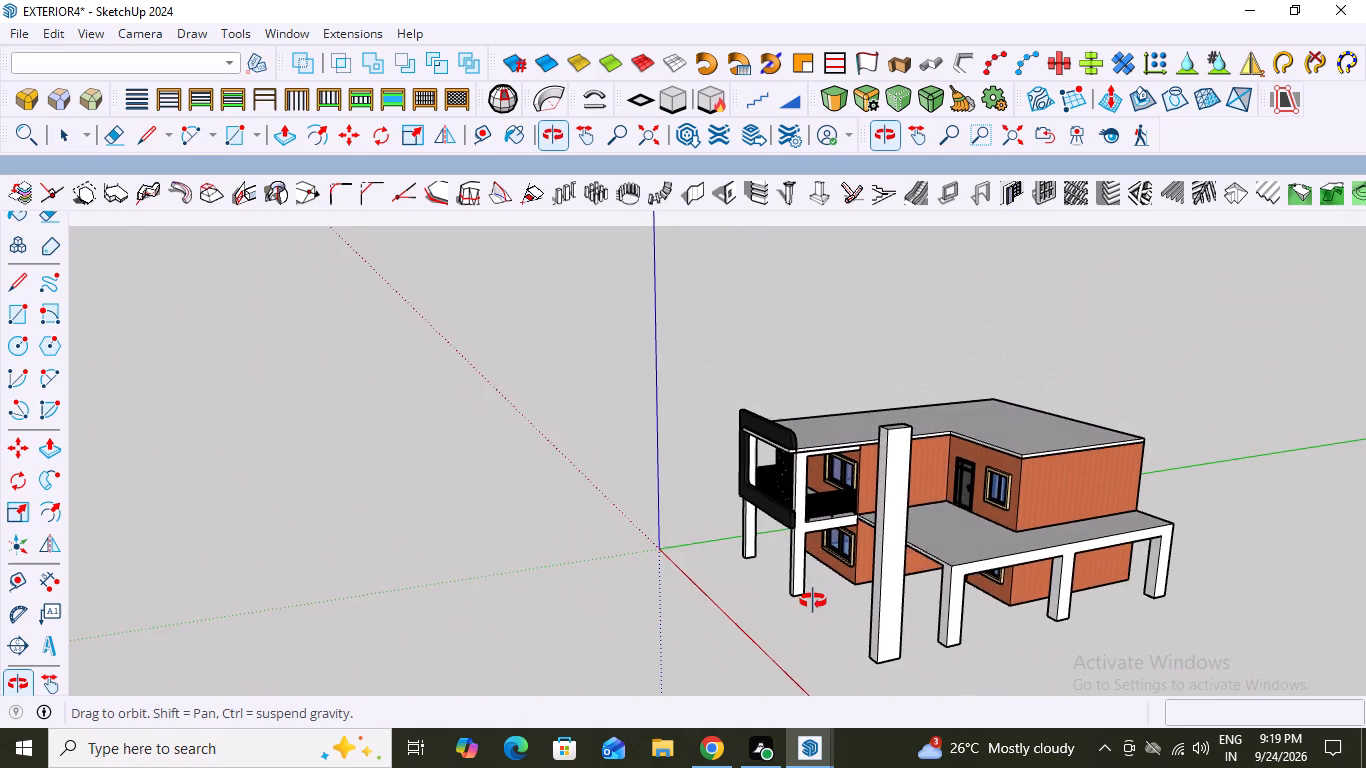
{"action": "middle_click_drag", "start_coordinate": [813, 601], "coordinate": [1169, 572]}
{"action": "scroll", "coordinate": [973, 469], "scroll_direction": "up", "scroll_amount": 2}
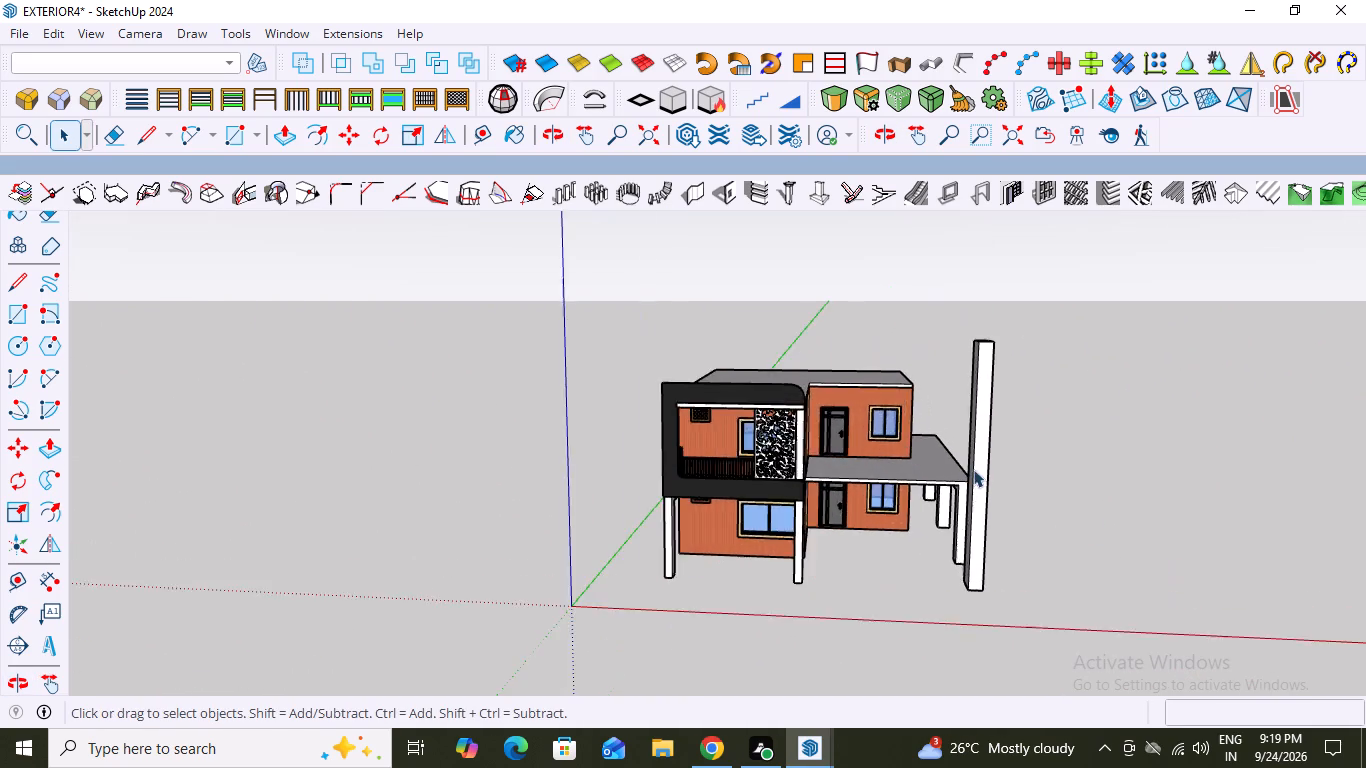
Open the terrace and column group for editing and delete the tall column at the terrace's outer corner.
{"action": "scroll", "coordinate": [973, 469], "scroll_direction": "up", "scroll_amount": 5}
{"action": "scroll", "coordinate": [845, 494], "scroll_direction": "down", "scroll_amount": 4}
{"action": "middle_click_drag", "start_coordinate": [779, 605], "coordinate": [914, 554]}
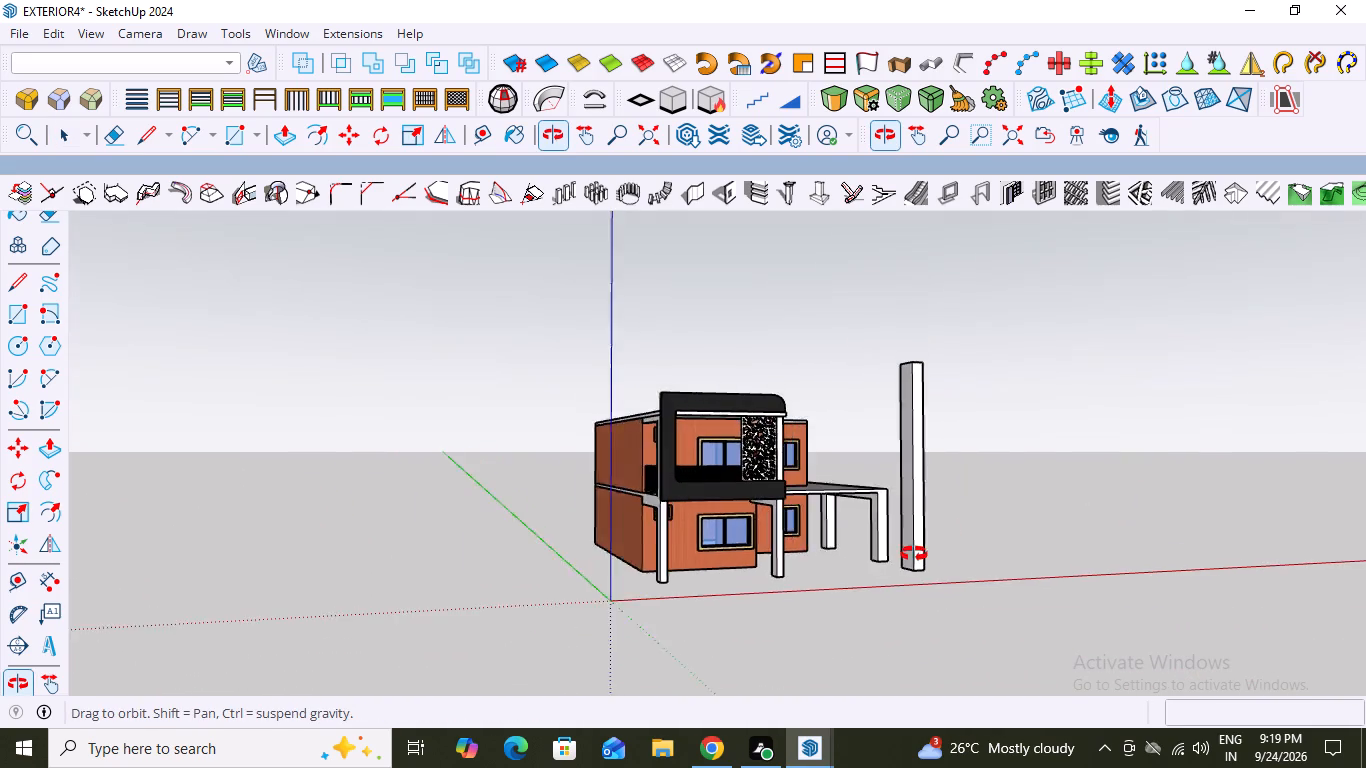
{"action": "middle_click_drag", "start_coordinate": [914, 554], "coordinate": [821, 585]}
{"action": "scroll", "coordinate": [821, 585], "scroll_direction": "up", "scroll_amount": 2}
{"action": "left_click_drag", "start_coordinate": [1119, 376], "coordinate": [1115, 385]}
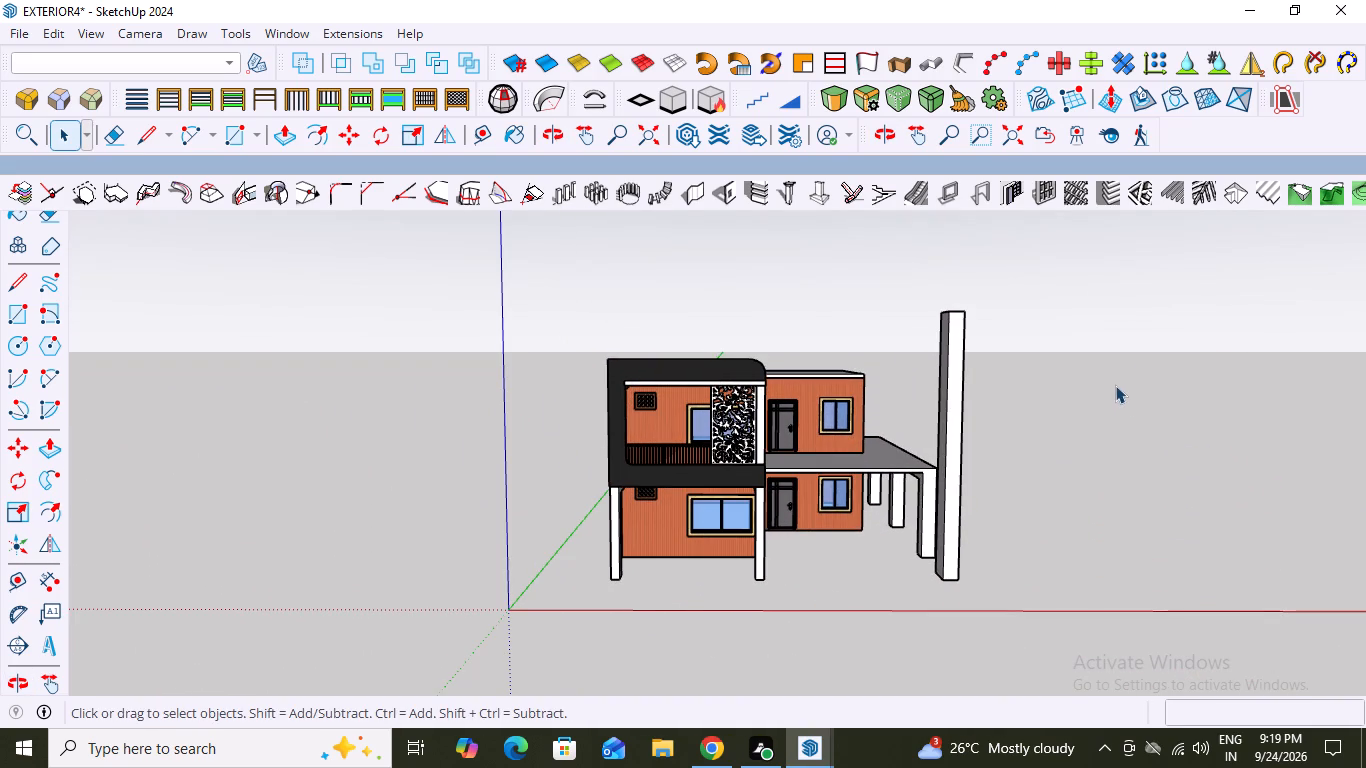
{"action": "left_click_drag", "start_coordinate": [1115, 385], "coordinate": [941, 516]}
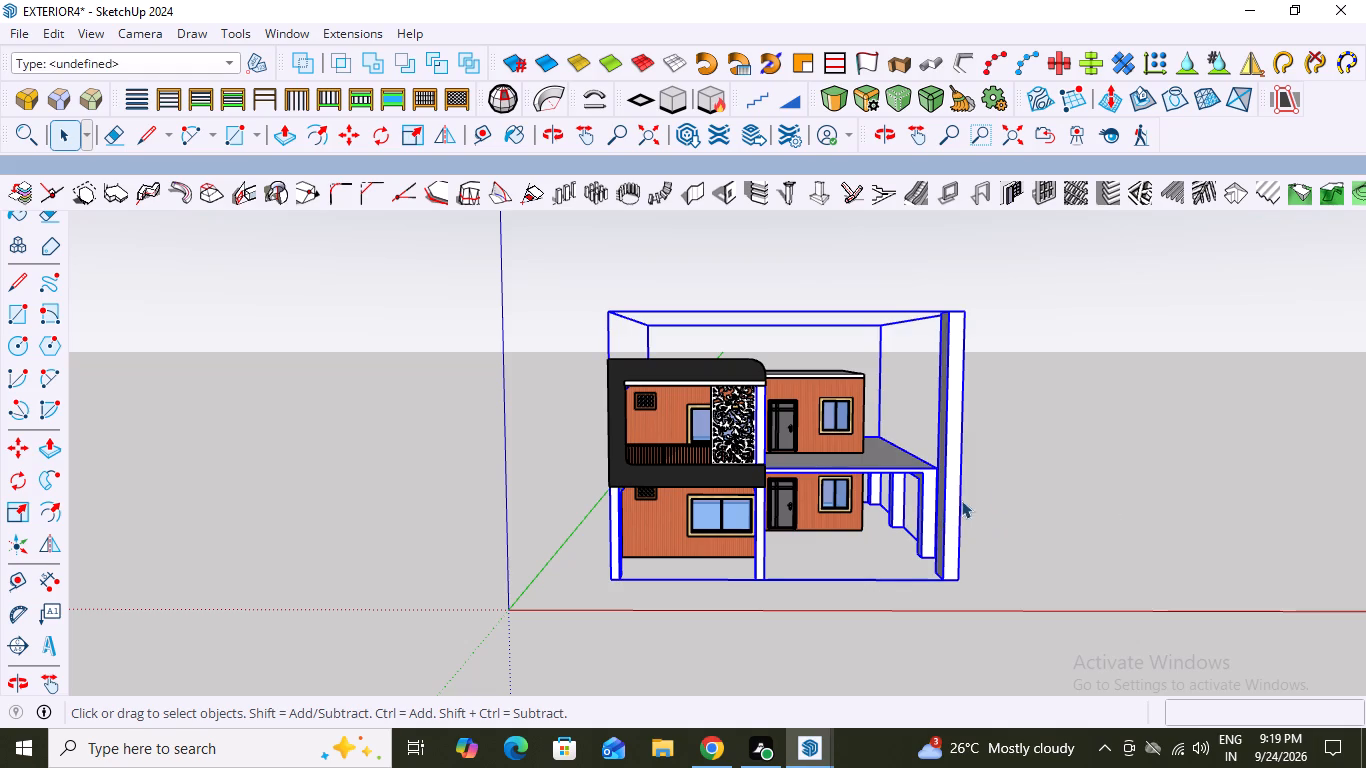
{"action": "left_click", "coordinate": [1031, 459]}
{"action": "left_click", "coordinate": [947, 421]}
{"action": "double_click", "coordinate": [947, 421]}
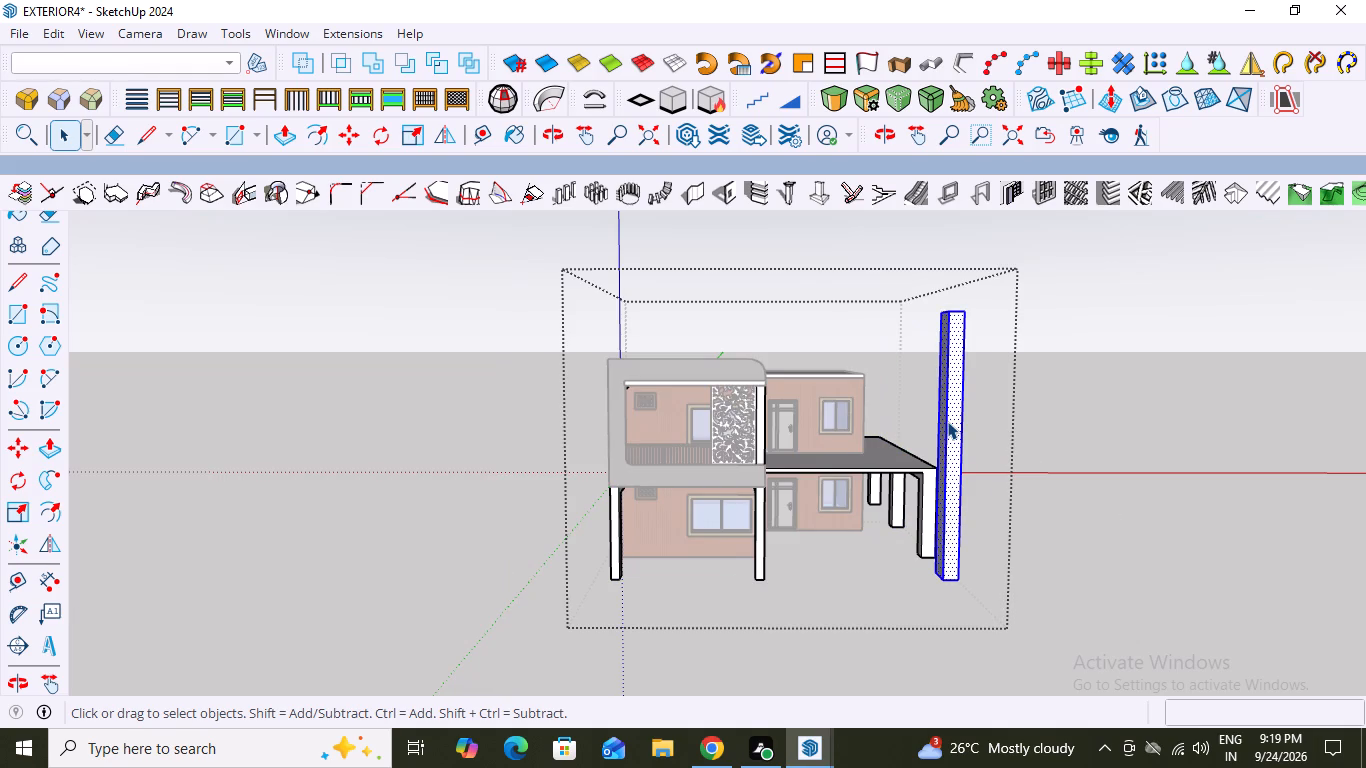
{"action": "key", "text": "Delete"}
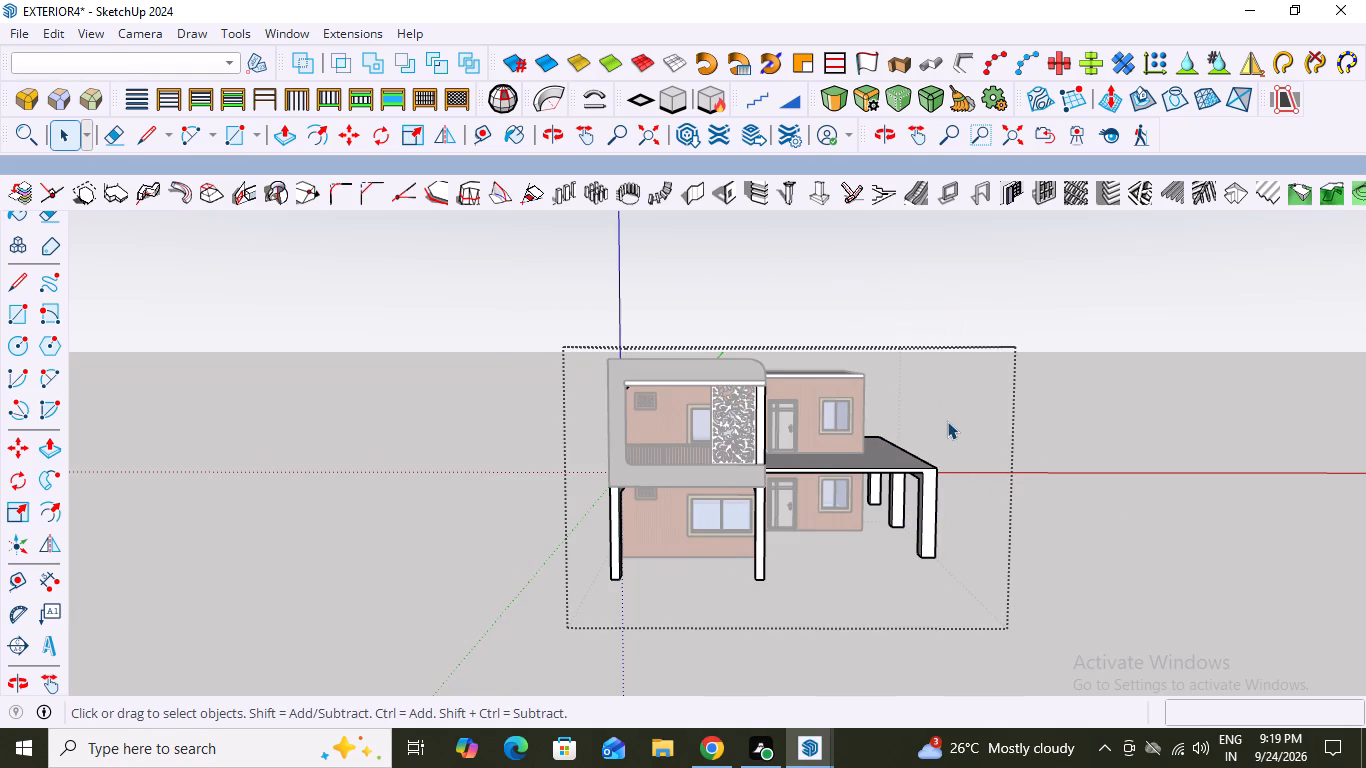
{"action": "middle_click_drag", "start_coordinate": [925, 535], "coordinate": [939, 559]}
{"action": "left_click", "coordinate": [1046, 472]}
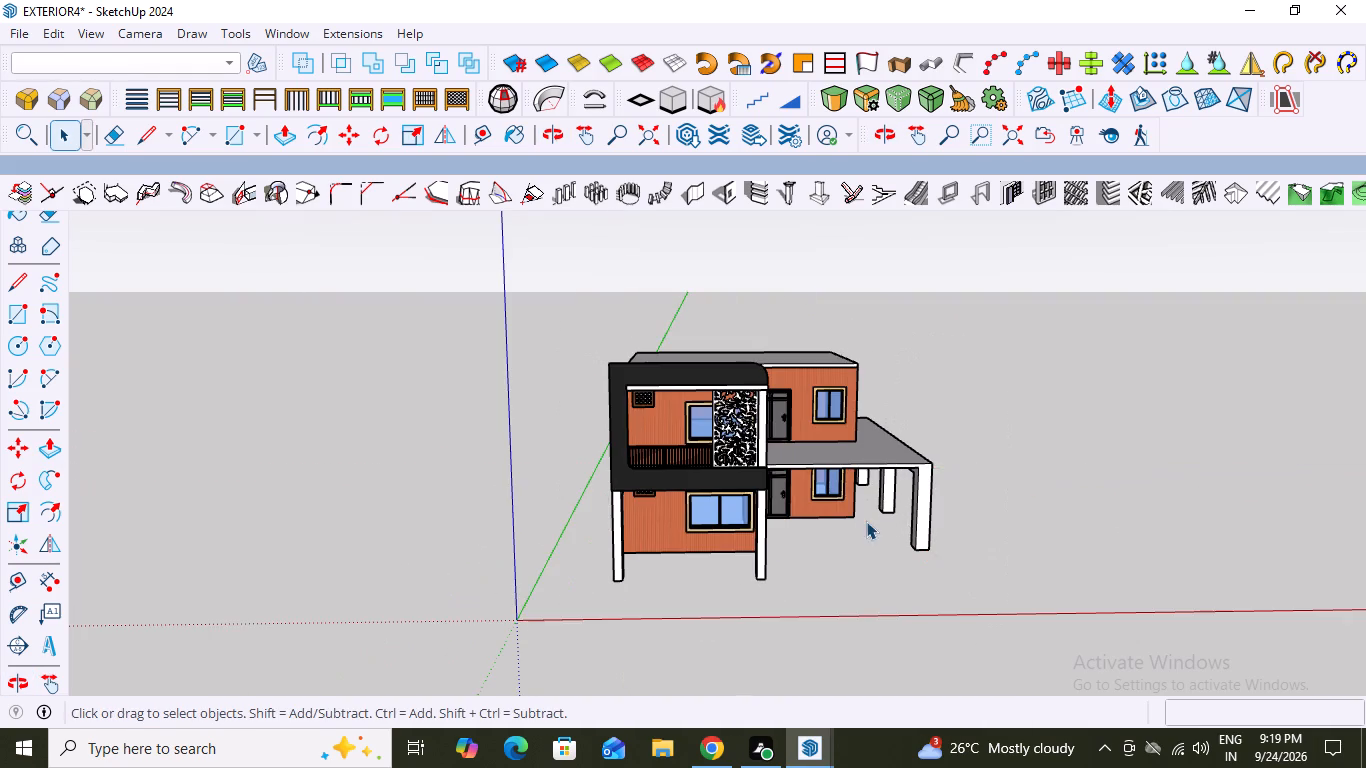
Examine the house from the front, the terrace side and above, including the terrace slab, its columns and the roof slab.
{"action": "middle_click_drag", "start_coordinate": [866, 521], "coordinate": [697, 525]}
{"action": "middle_click_drag", "start_coordinate": [850, 536], "coordinate": [893, 535]}
{"action": "scroll", "coordinate": [865, 551], "scroll_direction": "down", "scroll_amount": 2}
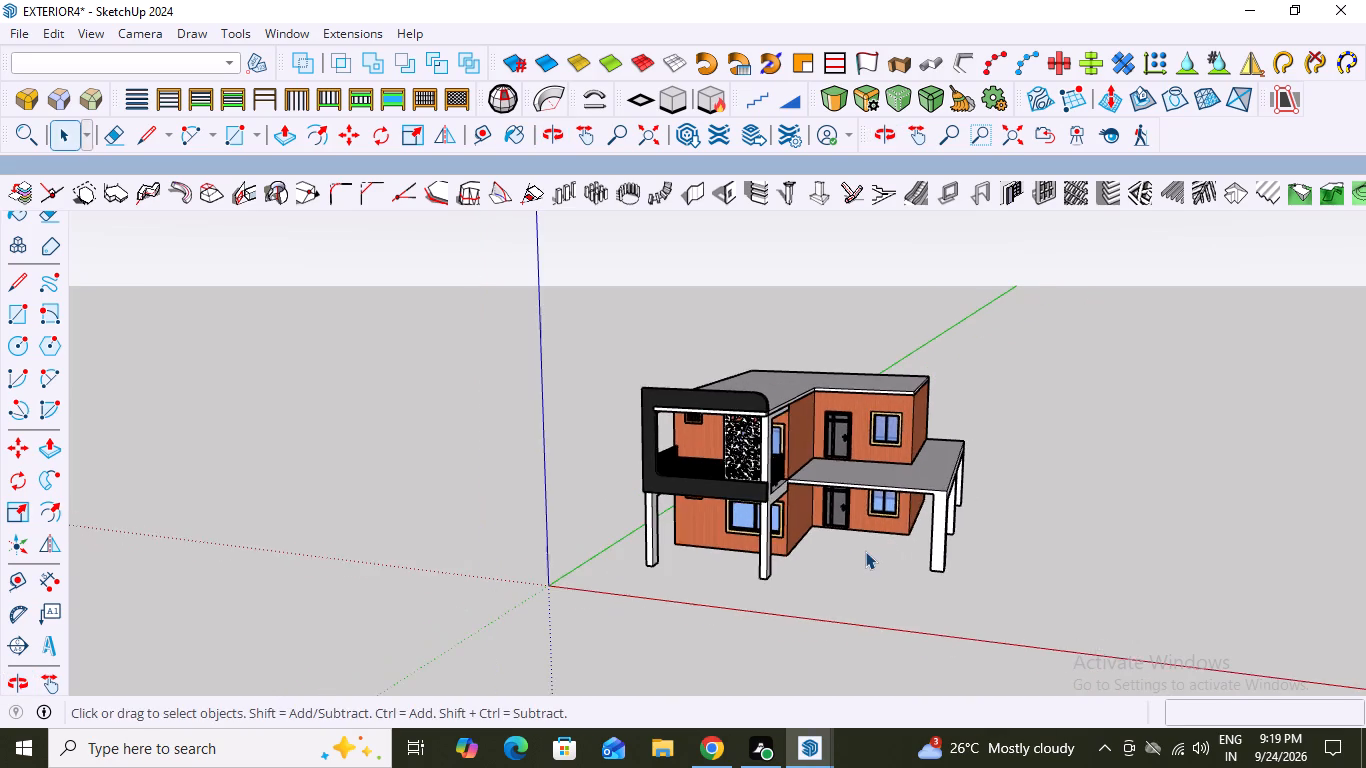
{"action": "middle_click_drag", "start_coordinate": [865, 551], "coordinate": [943, 535]}
{"action": "scroll", "coordinate": [943, 535], "scroll_direction": "up", "scroll_amount": 2}
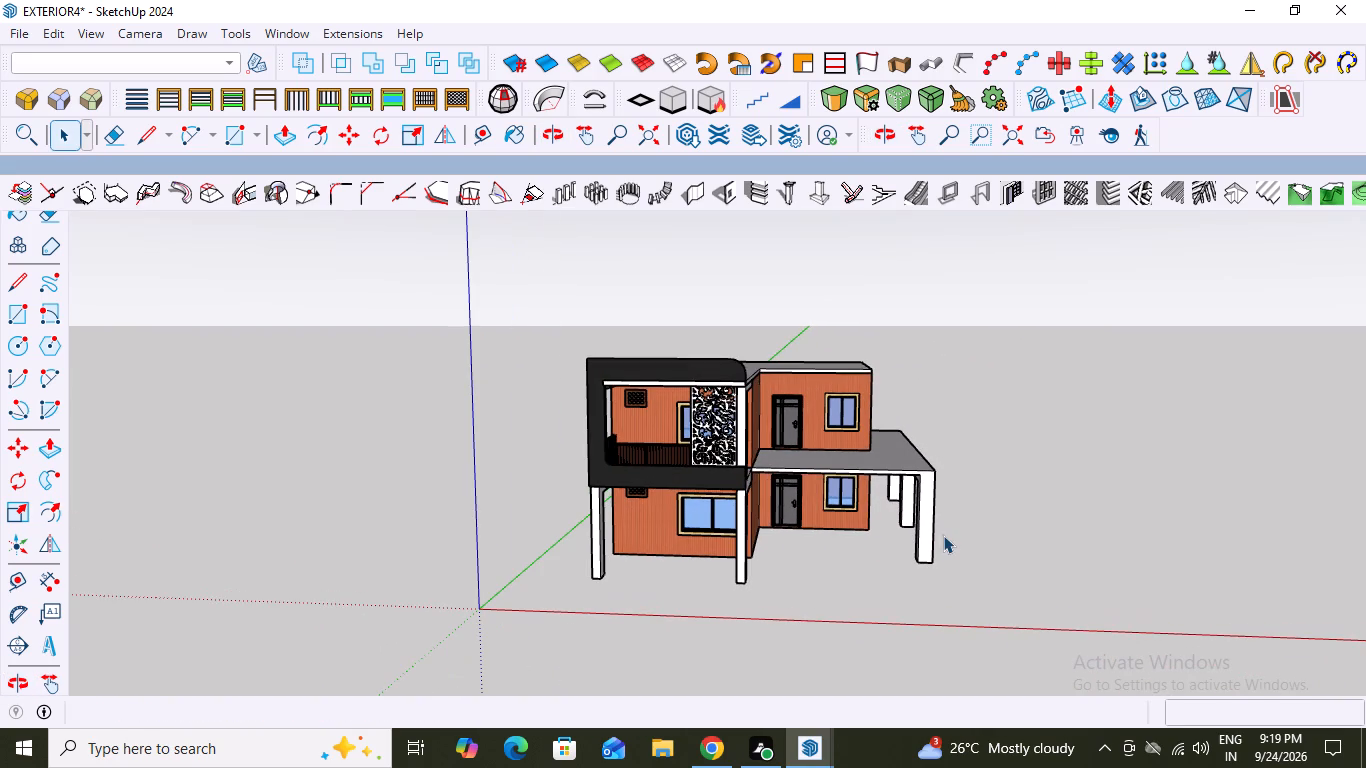
{"action": "scroll", "coordinate": [861, 481], "scroll_direction": "up", "scroll_amount": 2}
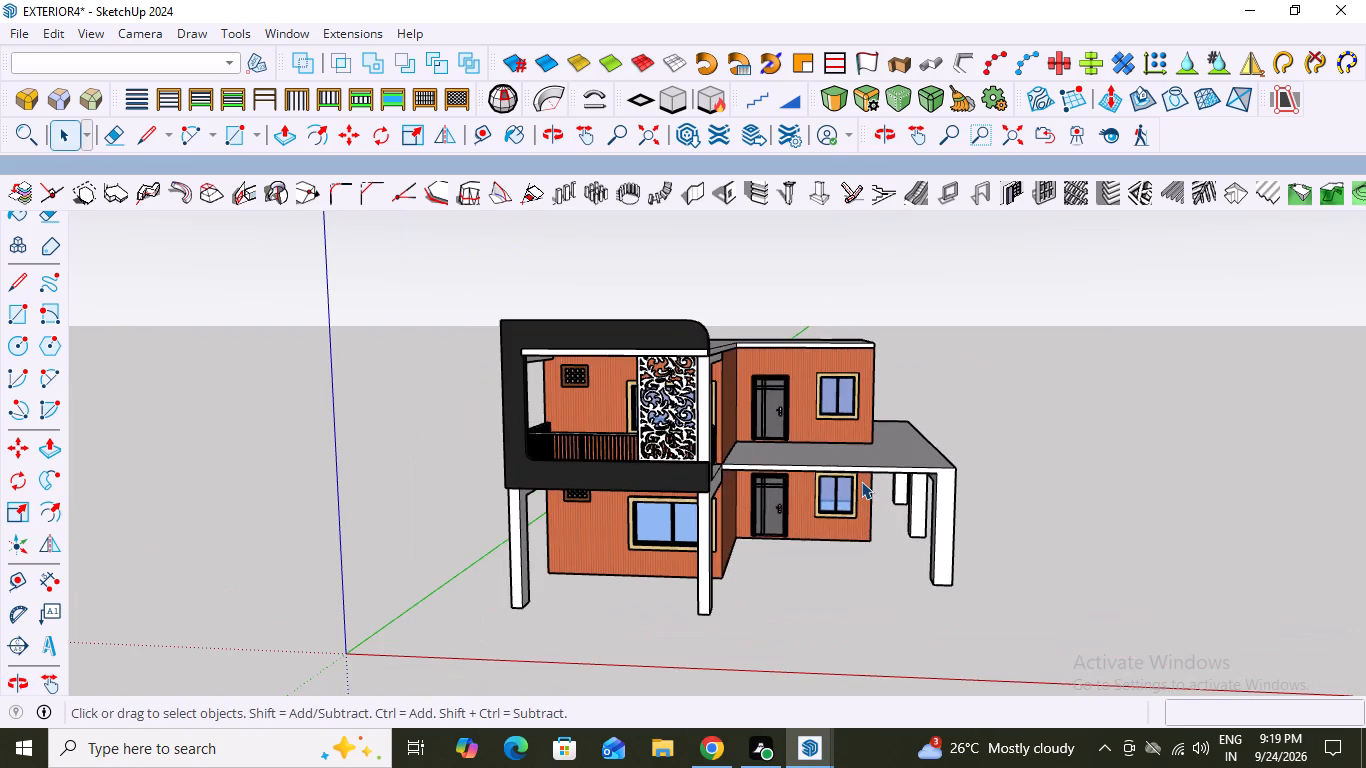
{"action": "middle_click_drag", "start_coordinate": [857, 510], "coordinate": [876, 512]}
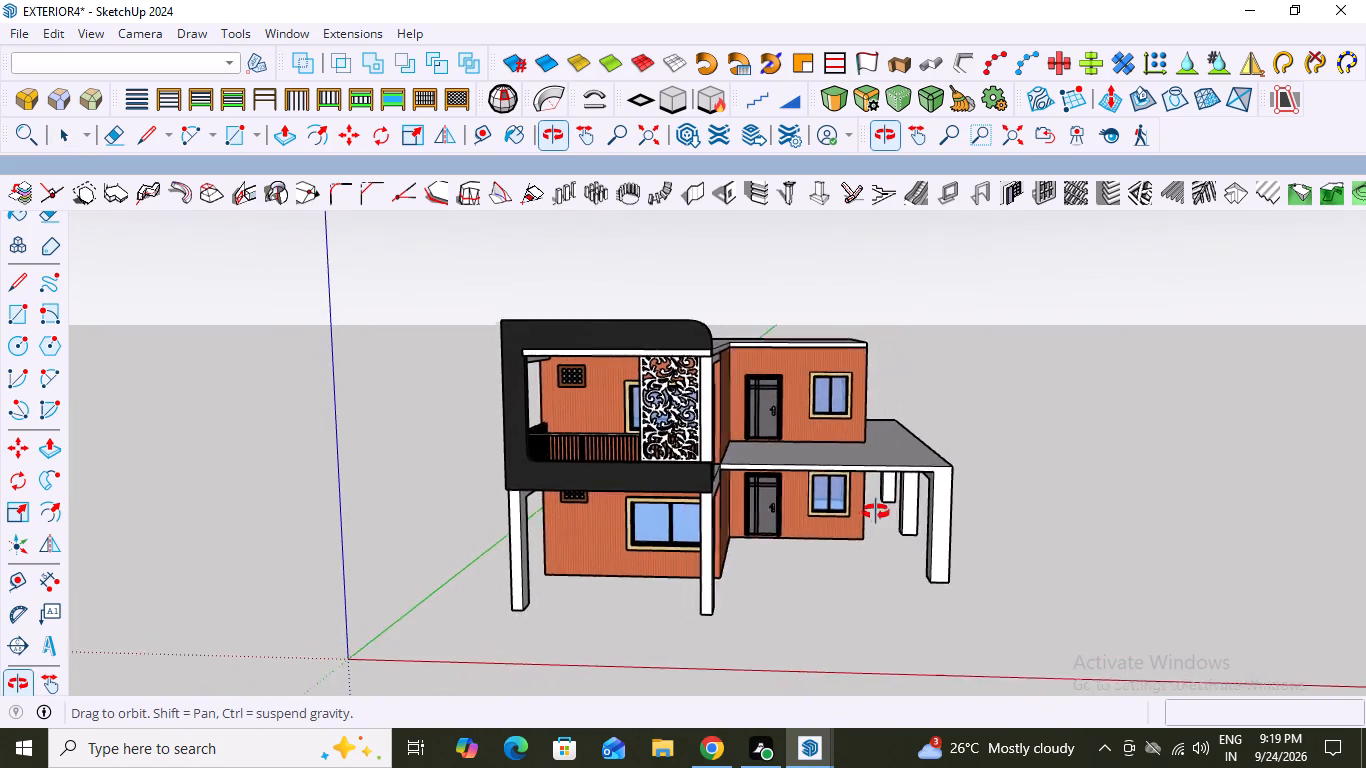
{"action": "middle_click_drag", "start_coordinate": [876, 512], "coordinate": [883, 514]}
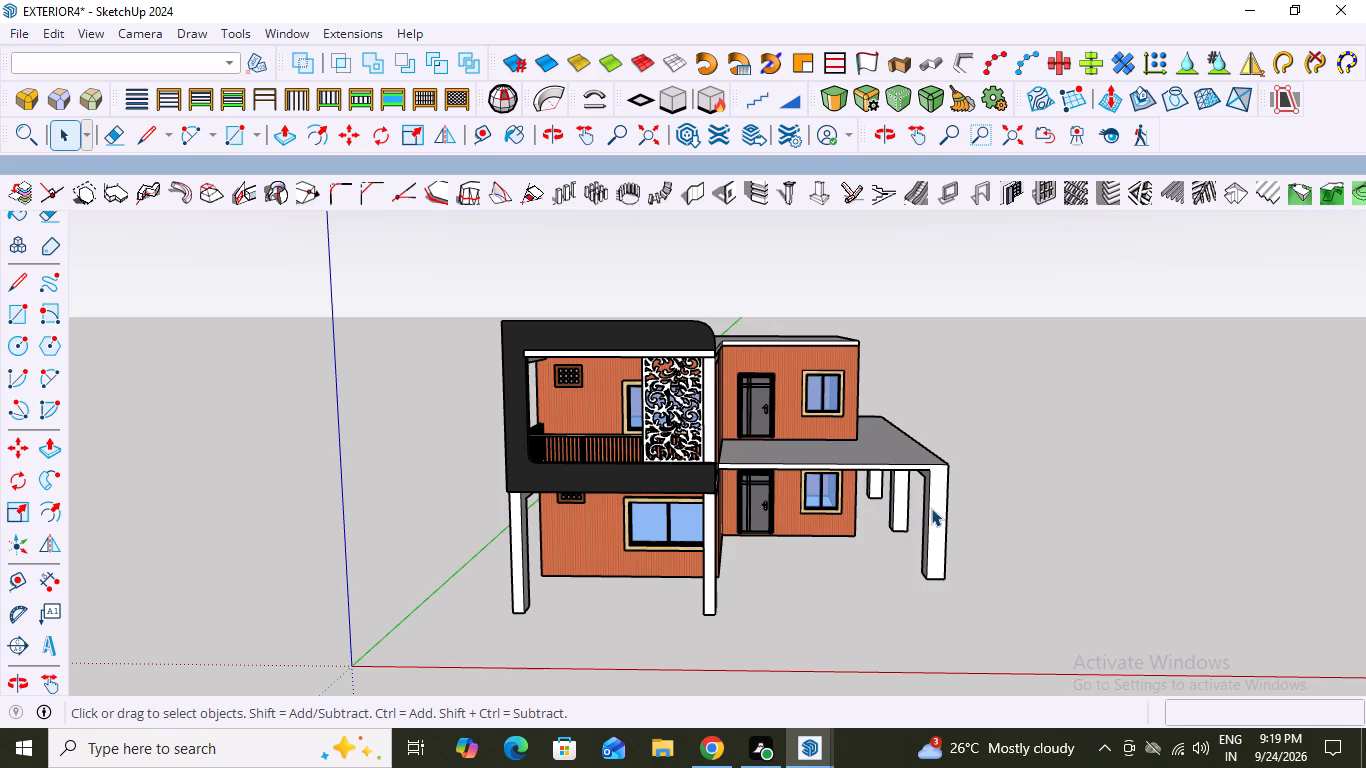
{"action": "scroll", "coordinate": [931, 508], "scroll_direction": "down", "scroll_amount": 2}
{"action": "middle_click_drag", "start_coordinate": [900, 525], "coordinate": [770, 554]}
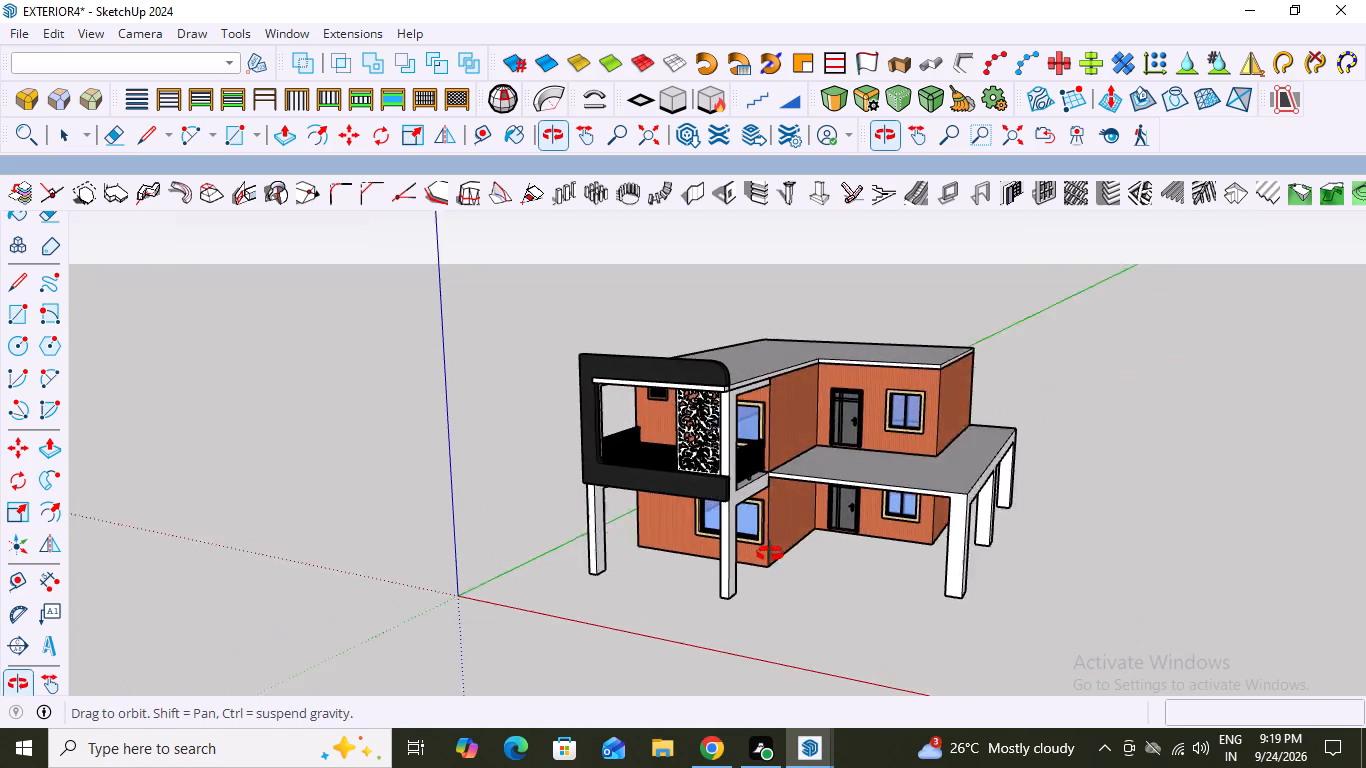
{"action": "middle_click_drag", "start_coordinate": [770, 554], "coordinate": [863, 582]}
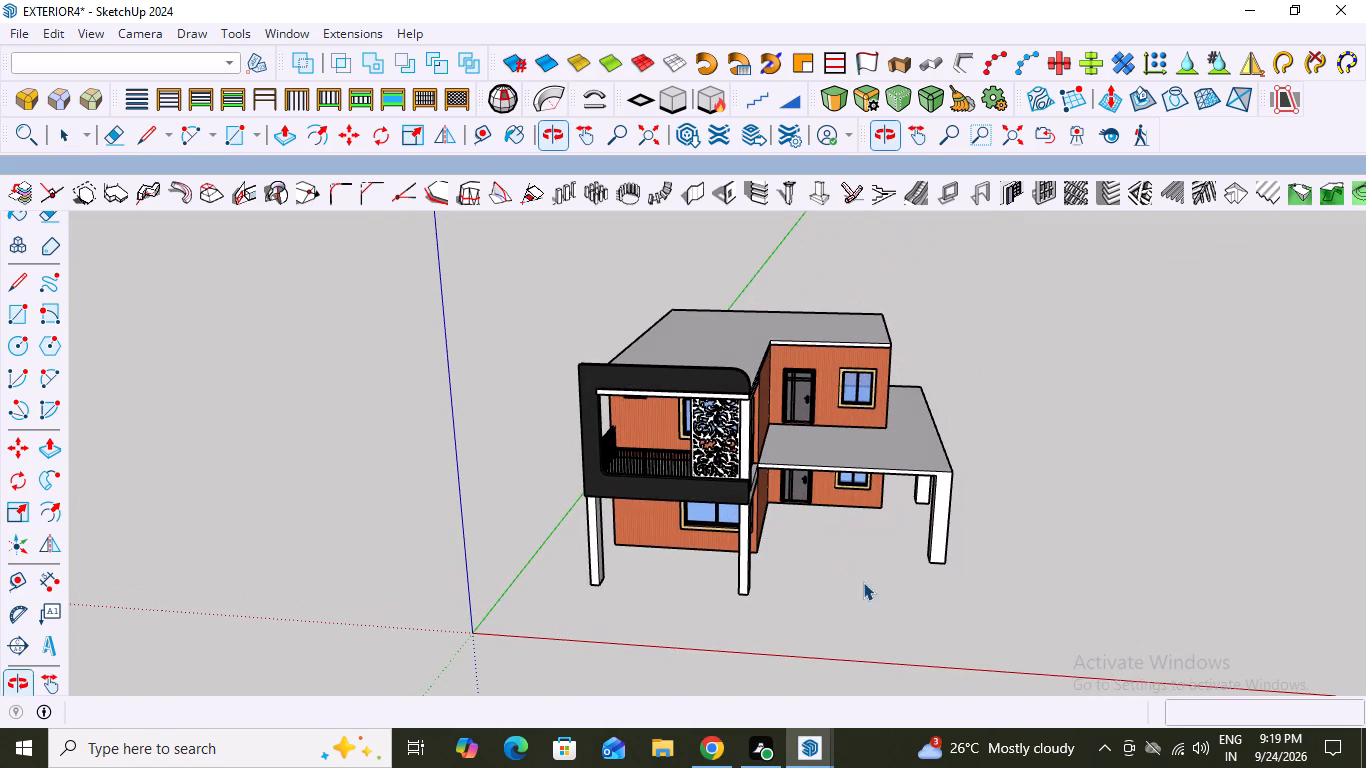
{"action": "scroll", "coordinate": [932, 481], "scroll_direction": "up", "scroll_amount": 2}
{"action": "middle_click_drag", "start_coordinate": [821, 538], "coordinate": [898, 503]}
{"action": "scroll", "coordinate": [884, 510], "scroll_direction": "up", "scroll_amount": 1}
{"action": "middle_click_drag", "start_coordinate": [884, 510], "coordinate": [850, 624]}
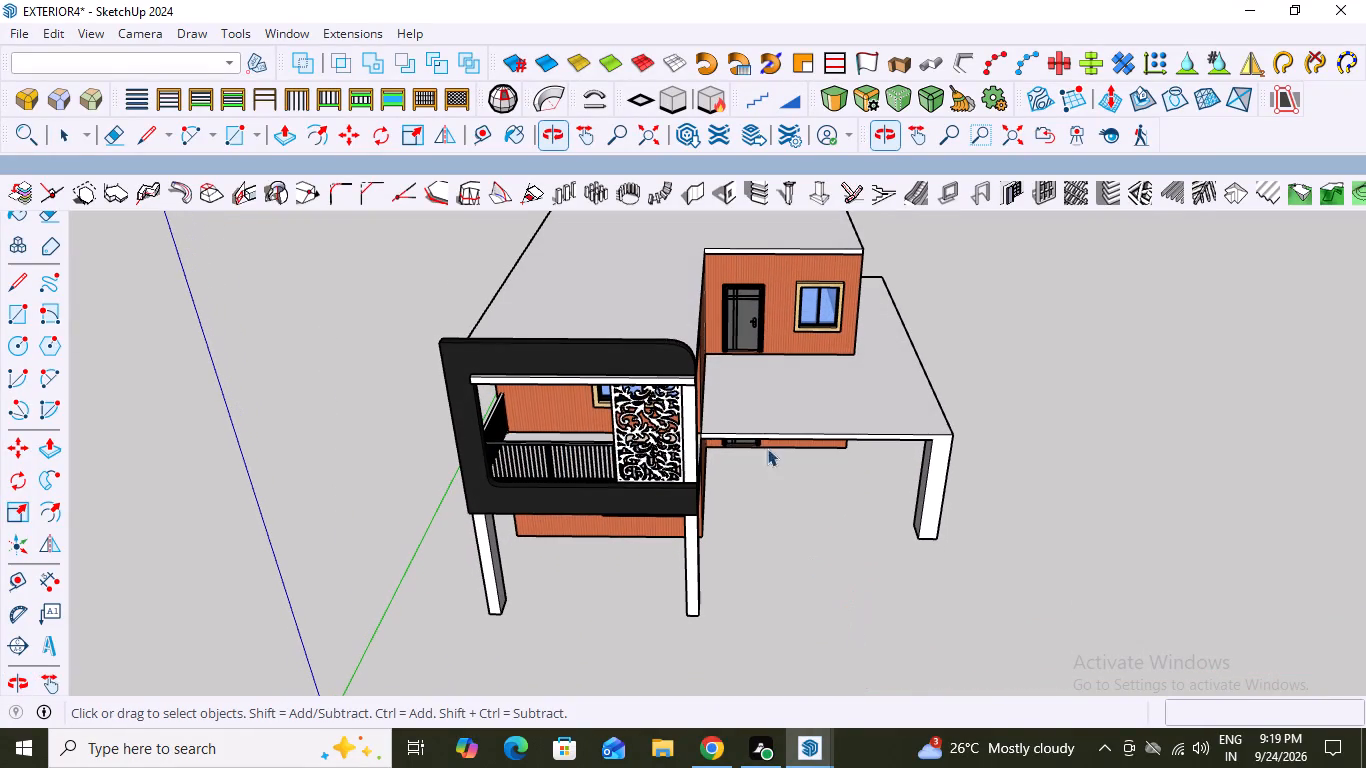
{"action": "scroll", "coordinate": [756, 427], "scroll_direction": "down", "scroll_amount": 2}
{"action": "middle_click_drag", "start_coordinate": [810, 468], "coordinate": [820, 375]}
{"action": "middle_click_drag", "start_coordinate": [920, 452], "coordinate": [722, 473]}
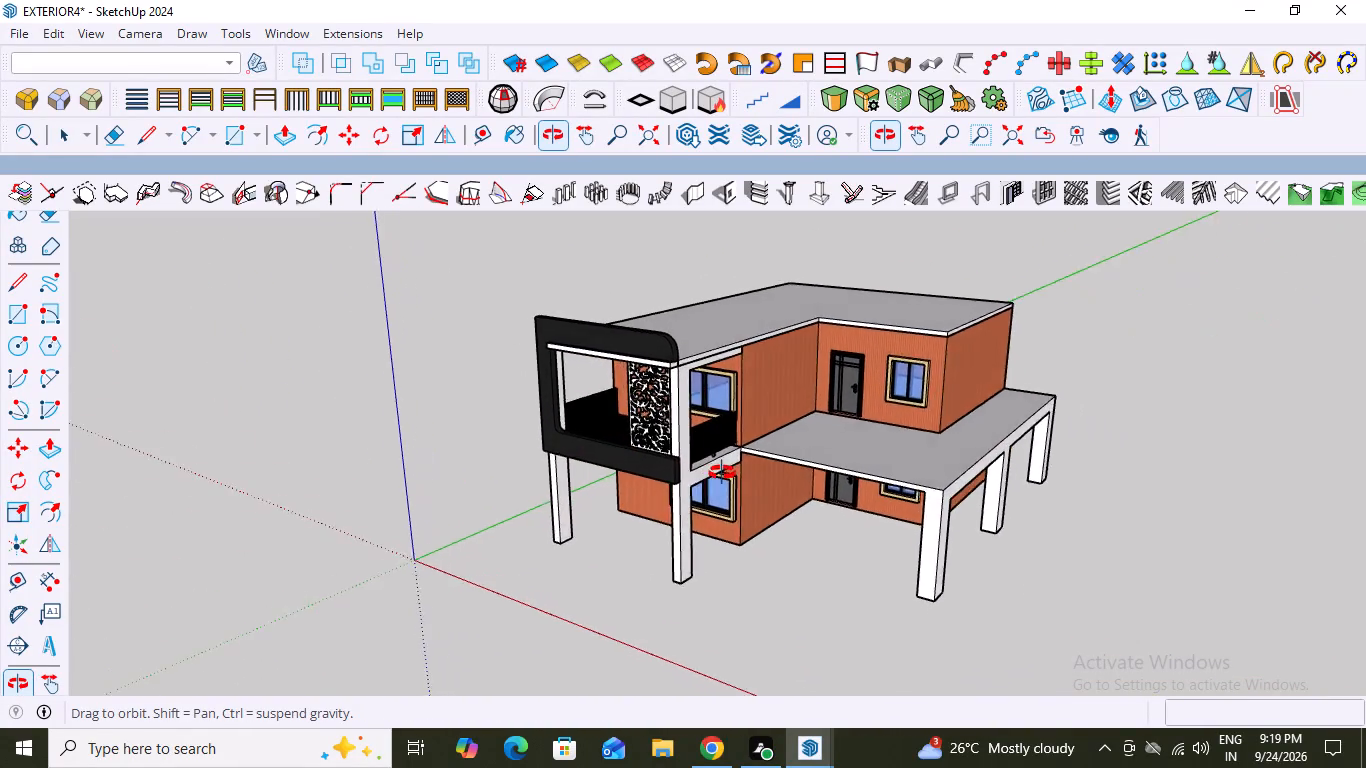
{"action": "middle_click_drag", "start_coordinate": [722, 473], "coordinate": [942, 474]}
{"action": "scroll", "coordinate": [769, 410], "scroll_direction": "up", "scroll_amount": 1}
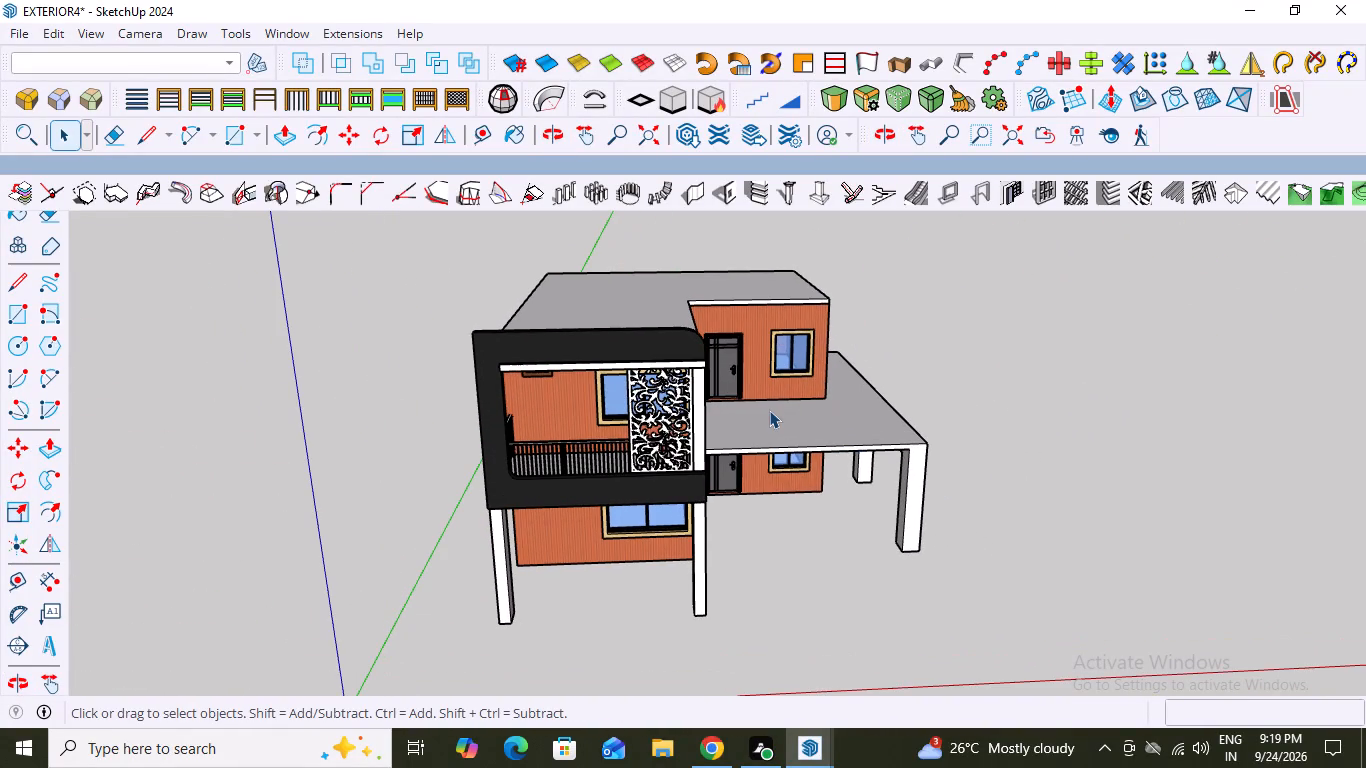
Open the terrace slab and column group for editing.
{"action": "left_click", "coordinate": [792, 416]}
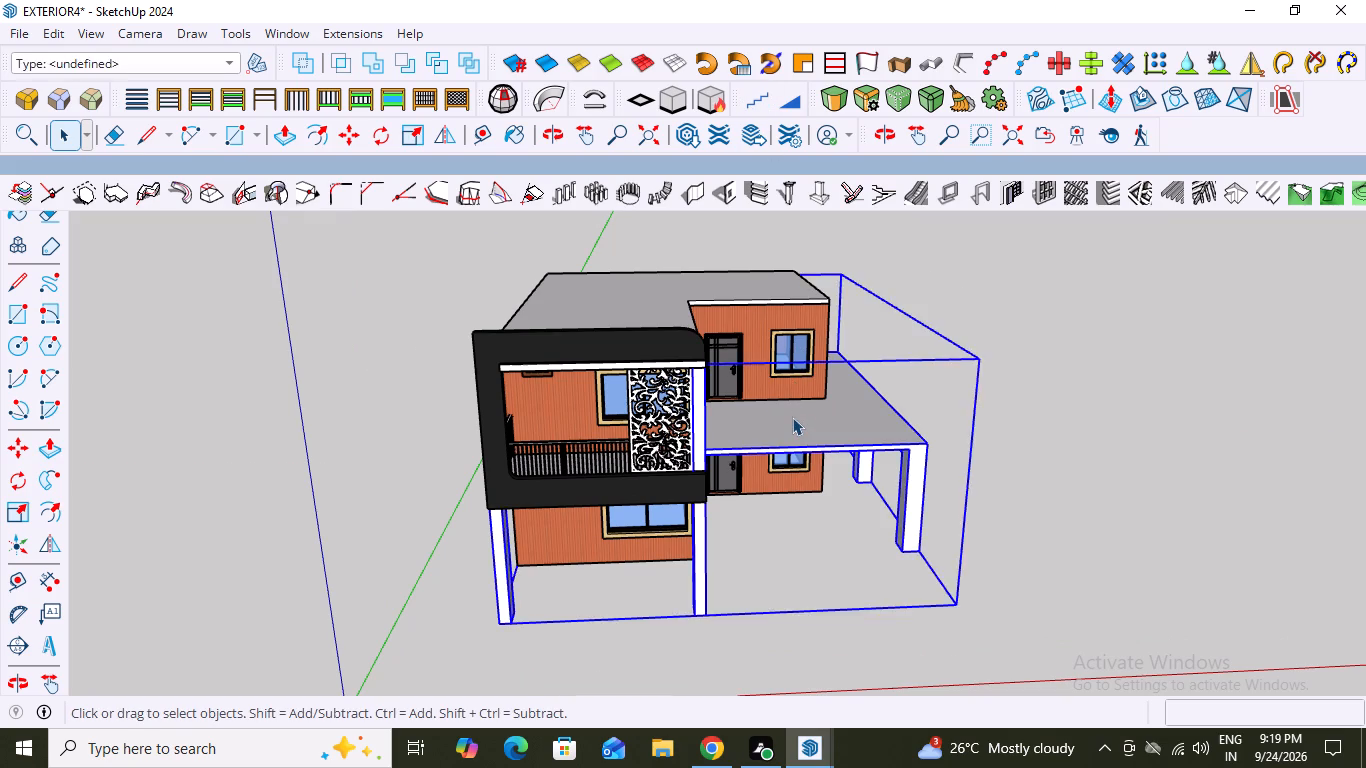
{"action": "left_click", "coordinate": [792, 417]}
{"action": "left_click", "coordinate": [792, 417]}
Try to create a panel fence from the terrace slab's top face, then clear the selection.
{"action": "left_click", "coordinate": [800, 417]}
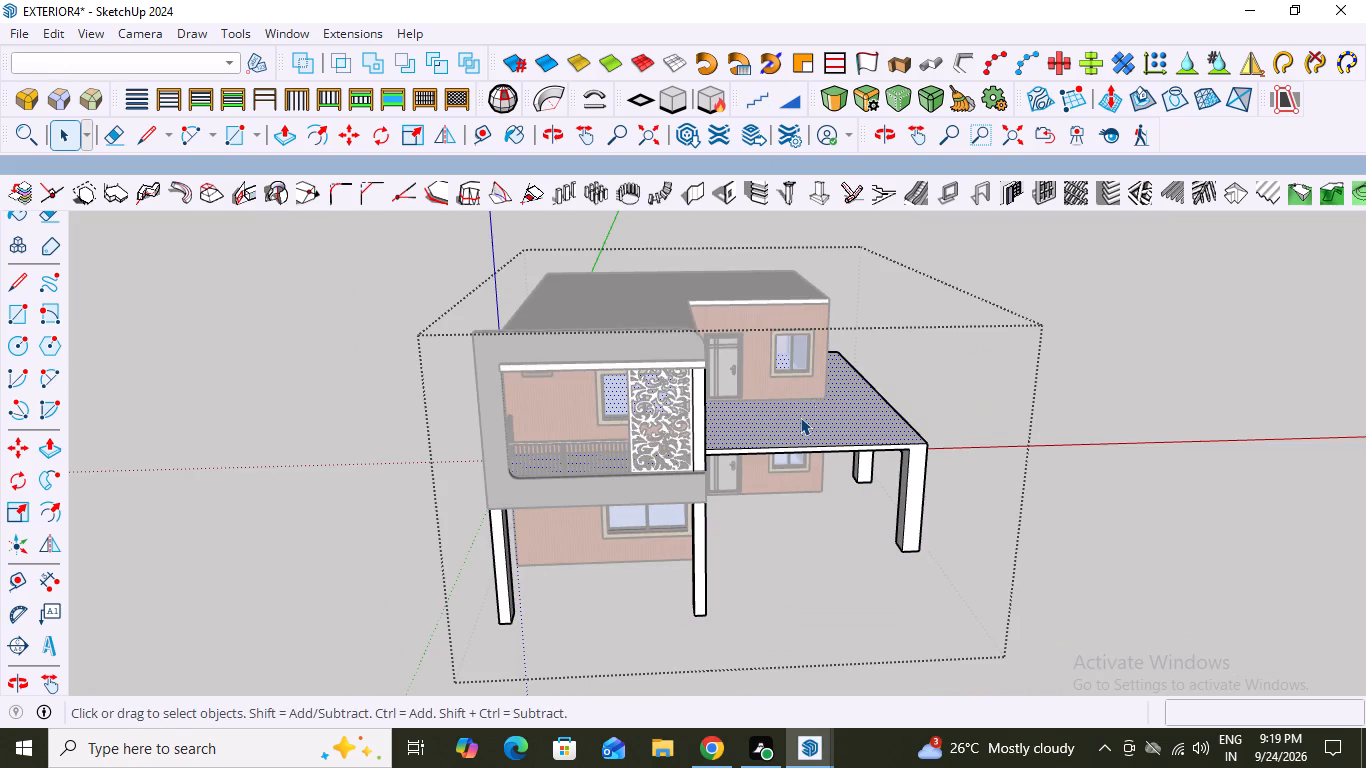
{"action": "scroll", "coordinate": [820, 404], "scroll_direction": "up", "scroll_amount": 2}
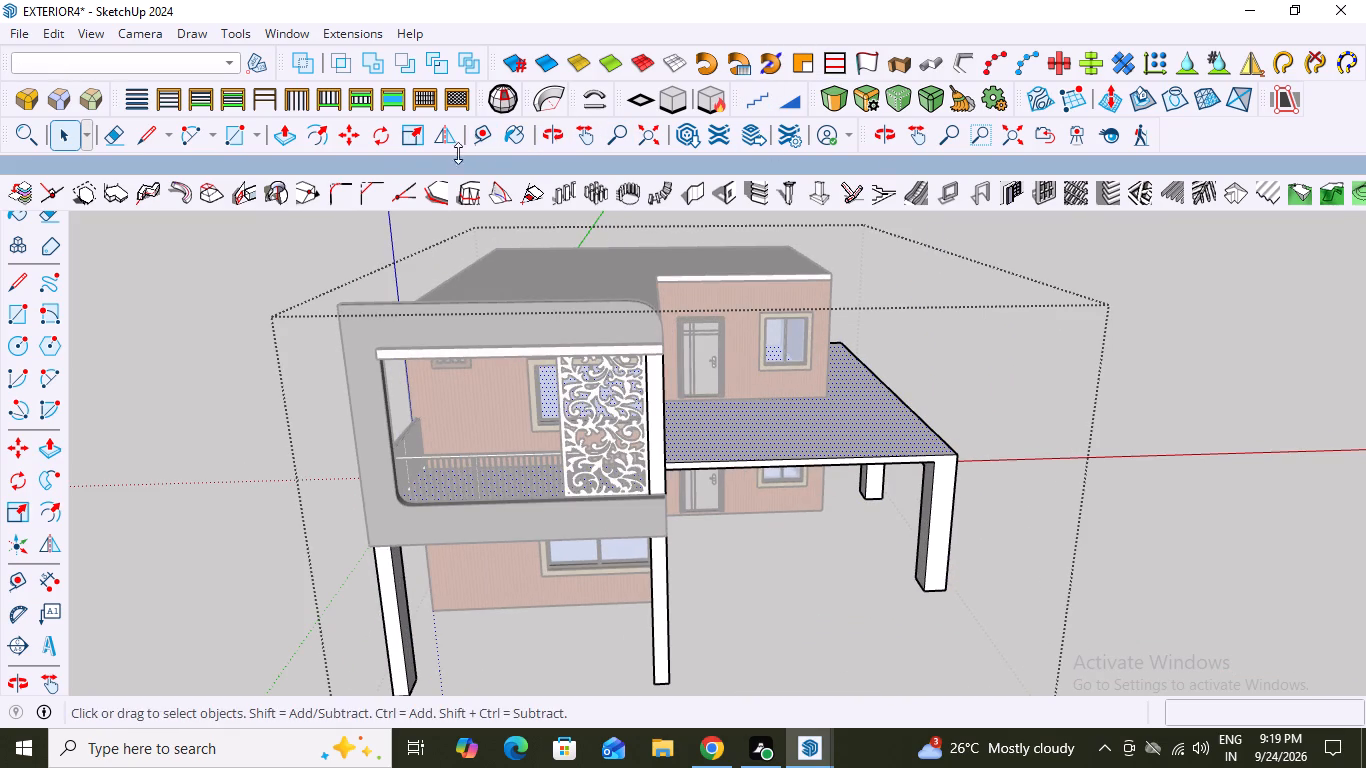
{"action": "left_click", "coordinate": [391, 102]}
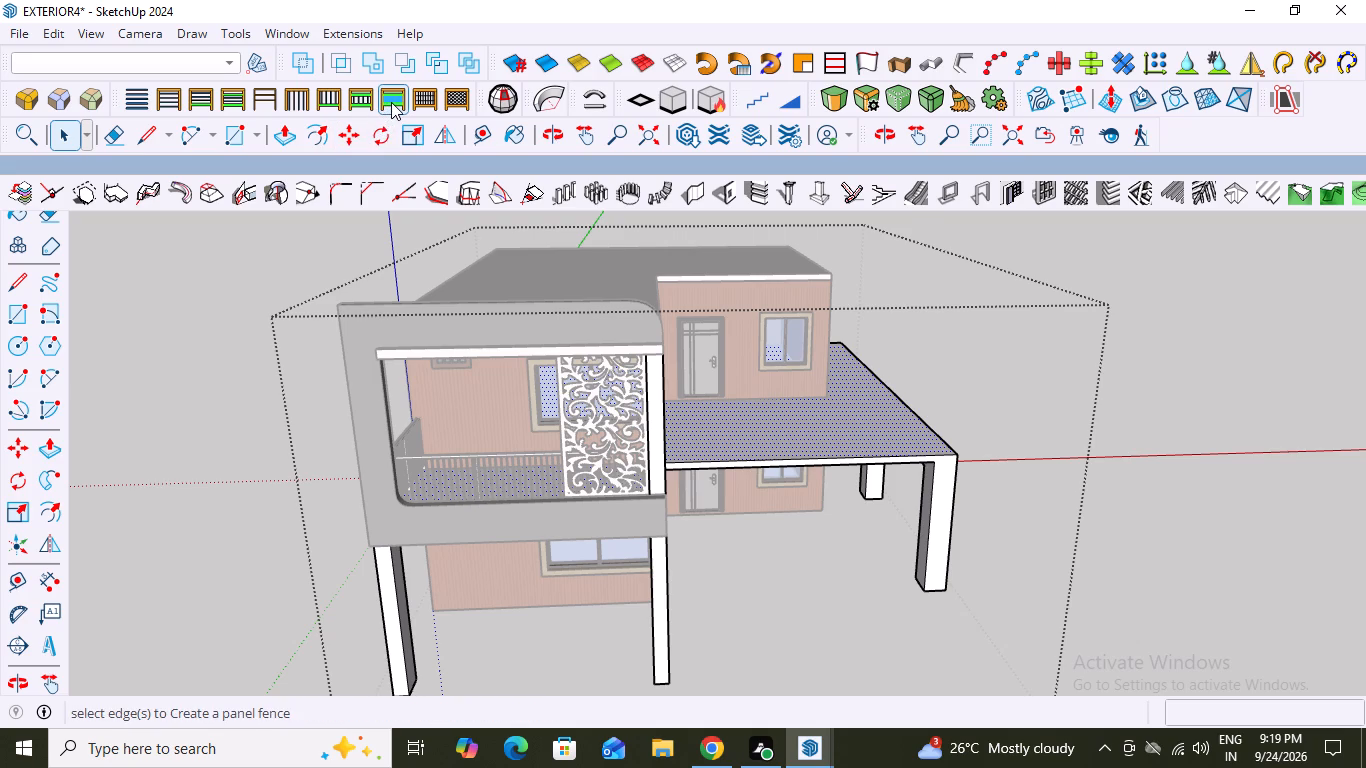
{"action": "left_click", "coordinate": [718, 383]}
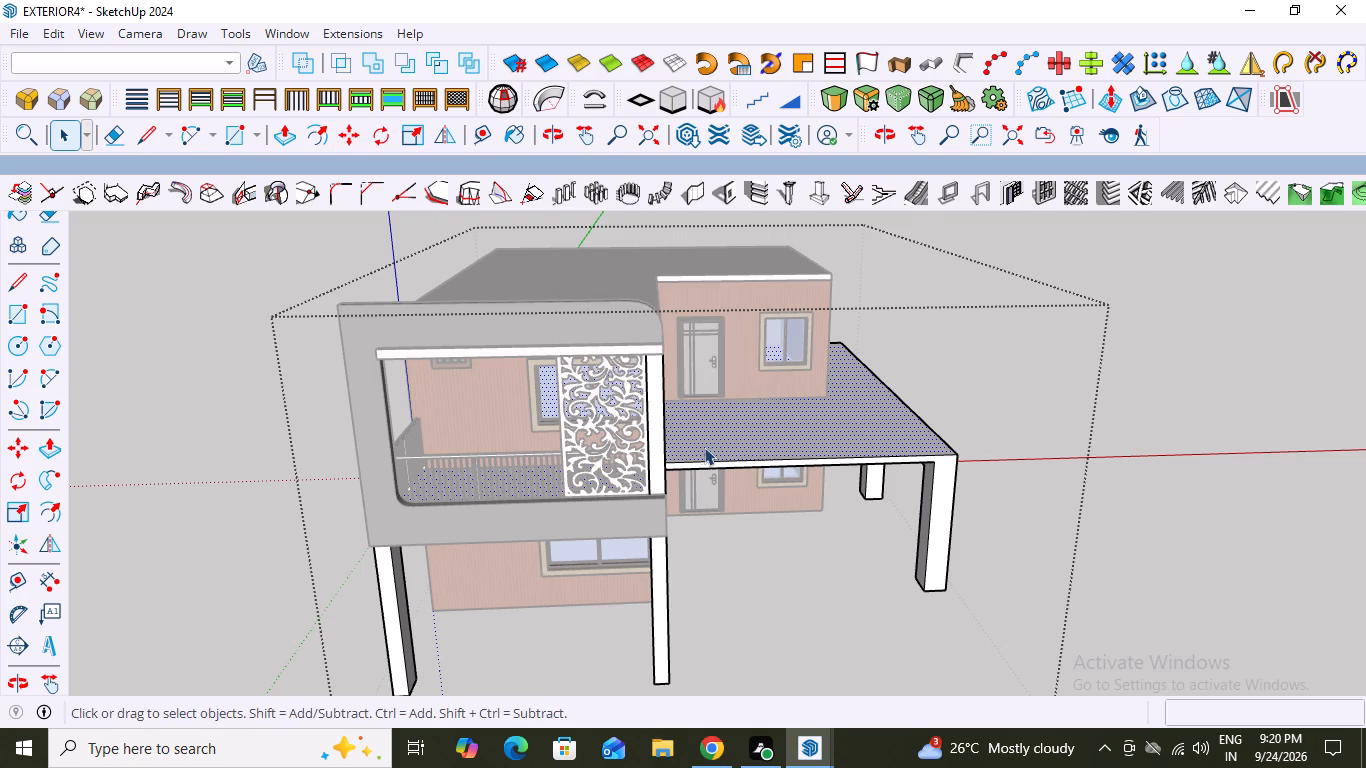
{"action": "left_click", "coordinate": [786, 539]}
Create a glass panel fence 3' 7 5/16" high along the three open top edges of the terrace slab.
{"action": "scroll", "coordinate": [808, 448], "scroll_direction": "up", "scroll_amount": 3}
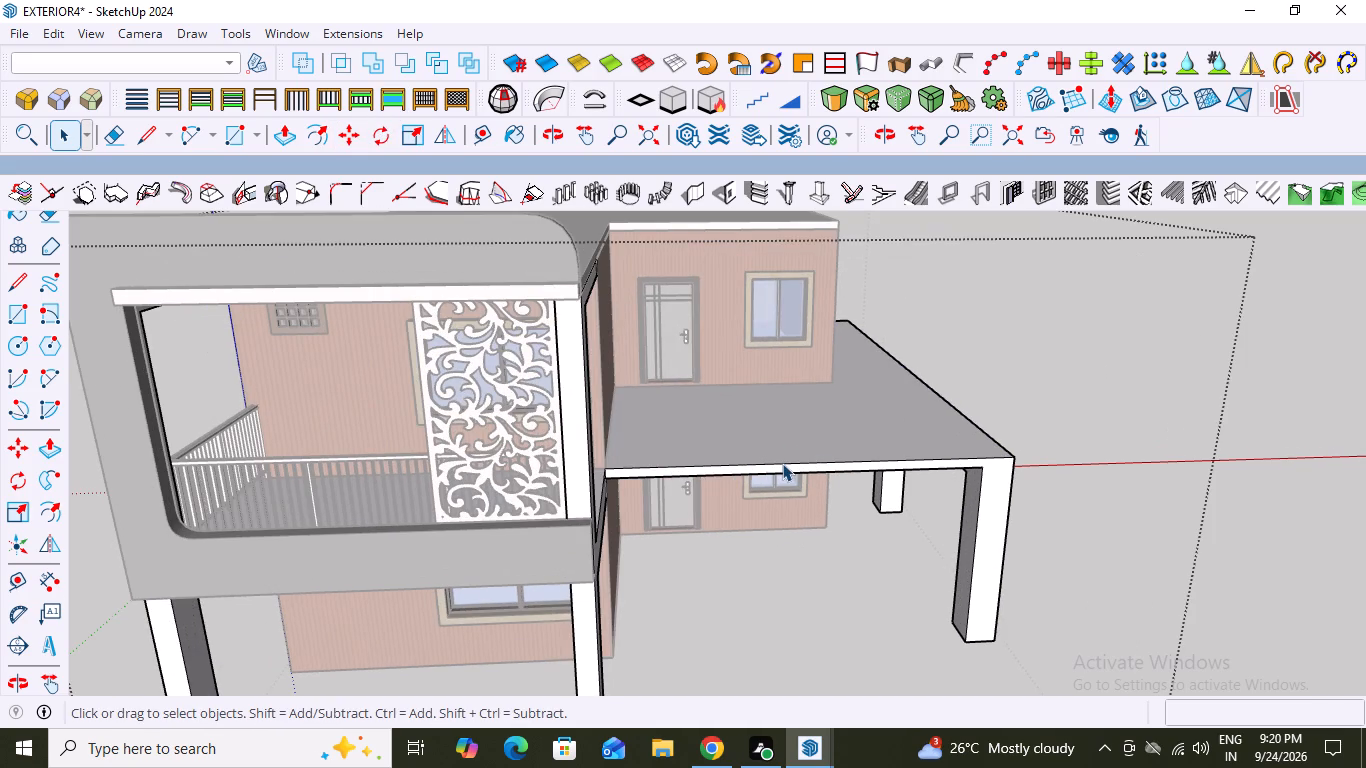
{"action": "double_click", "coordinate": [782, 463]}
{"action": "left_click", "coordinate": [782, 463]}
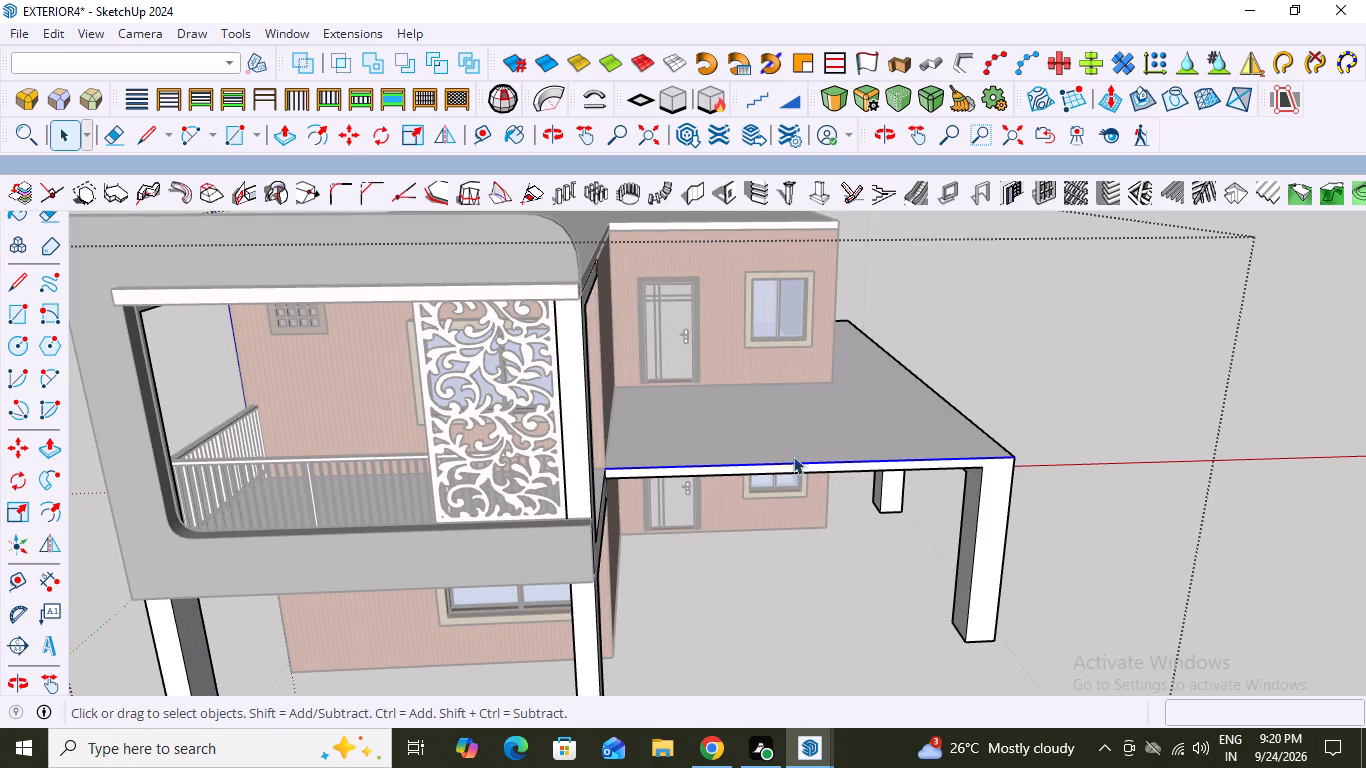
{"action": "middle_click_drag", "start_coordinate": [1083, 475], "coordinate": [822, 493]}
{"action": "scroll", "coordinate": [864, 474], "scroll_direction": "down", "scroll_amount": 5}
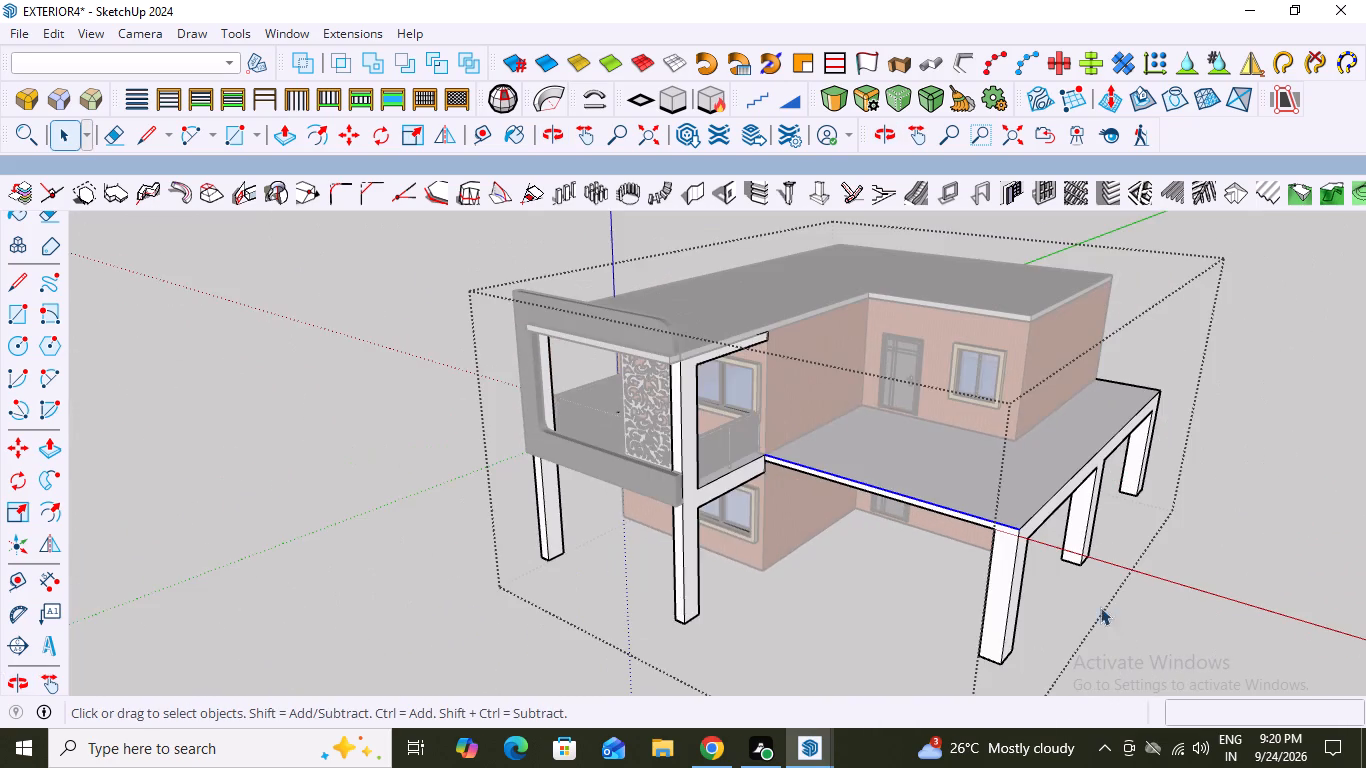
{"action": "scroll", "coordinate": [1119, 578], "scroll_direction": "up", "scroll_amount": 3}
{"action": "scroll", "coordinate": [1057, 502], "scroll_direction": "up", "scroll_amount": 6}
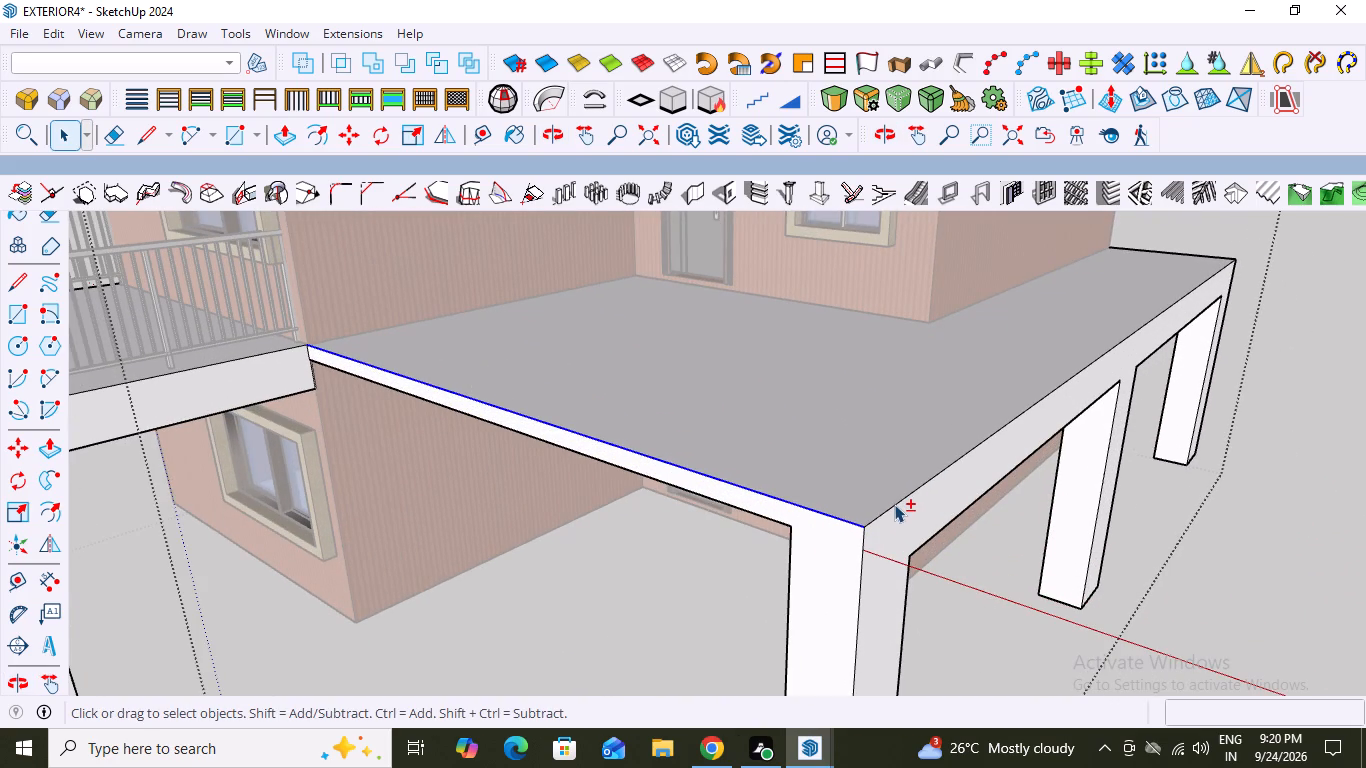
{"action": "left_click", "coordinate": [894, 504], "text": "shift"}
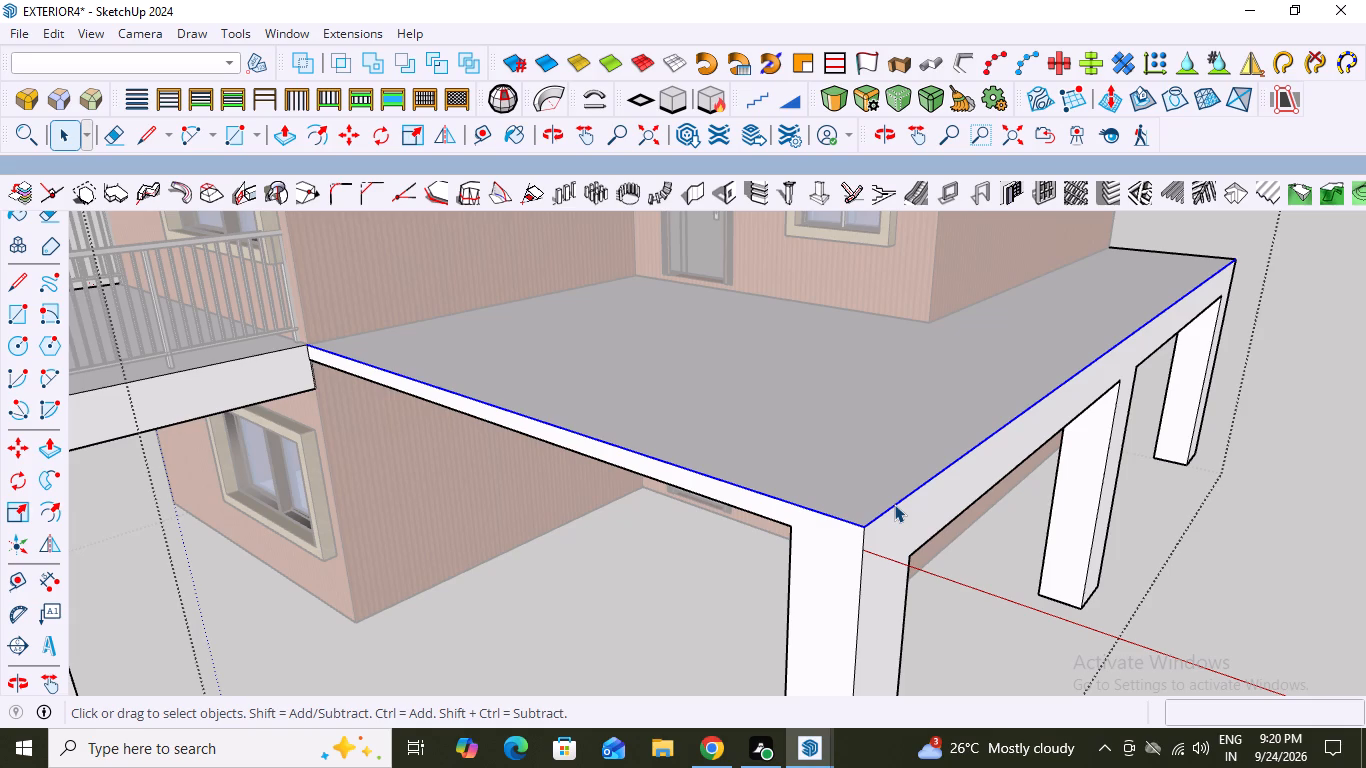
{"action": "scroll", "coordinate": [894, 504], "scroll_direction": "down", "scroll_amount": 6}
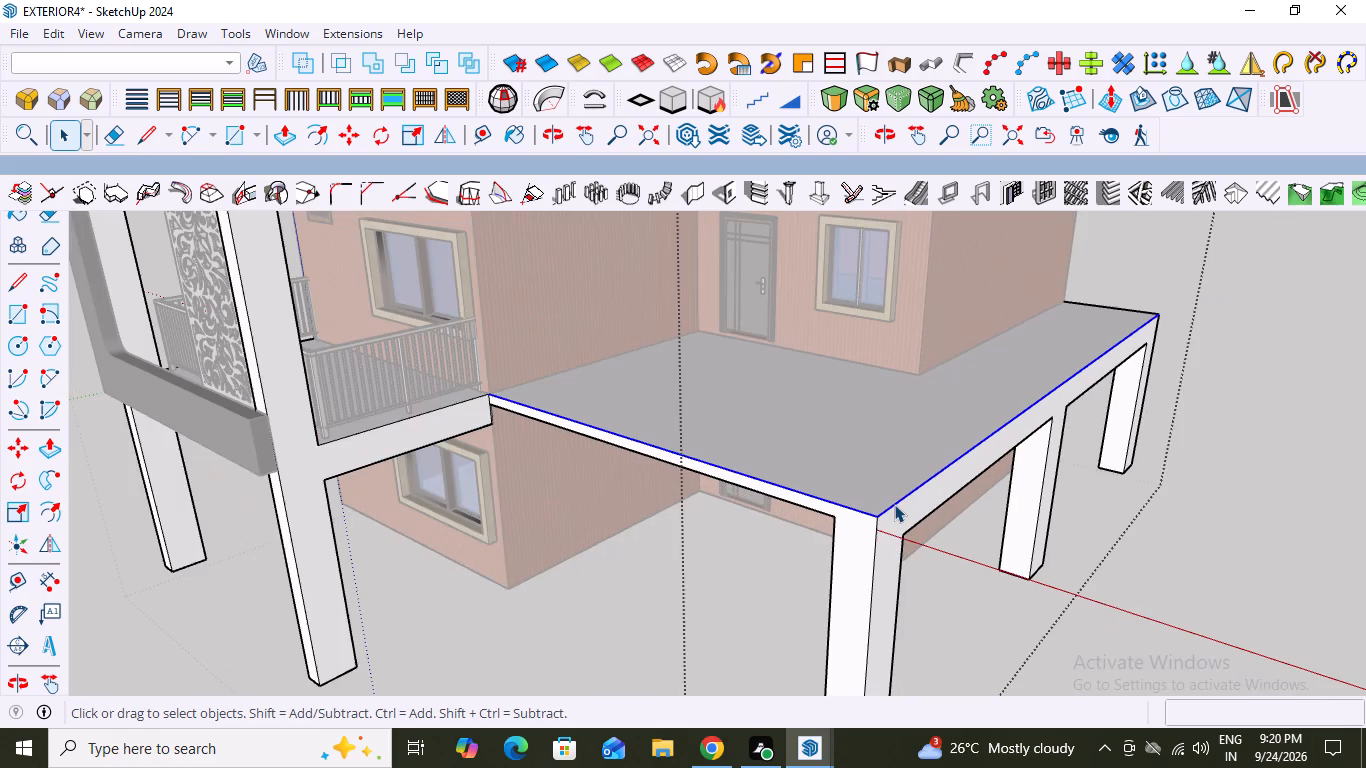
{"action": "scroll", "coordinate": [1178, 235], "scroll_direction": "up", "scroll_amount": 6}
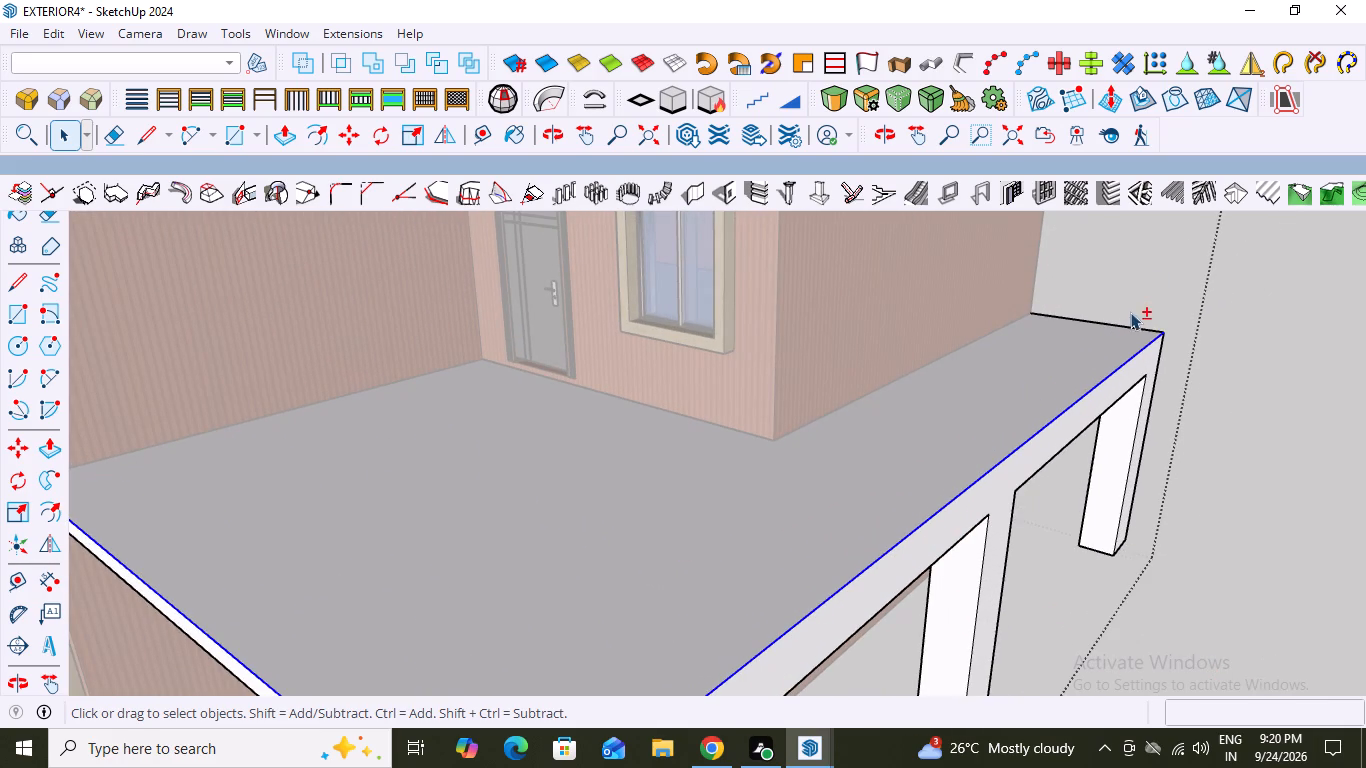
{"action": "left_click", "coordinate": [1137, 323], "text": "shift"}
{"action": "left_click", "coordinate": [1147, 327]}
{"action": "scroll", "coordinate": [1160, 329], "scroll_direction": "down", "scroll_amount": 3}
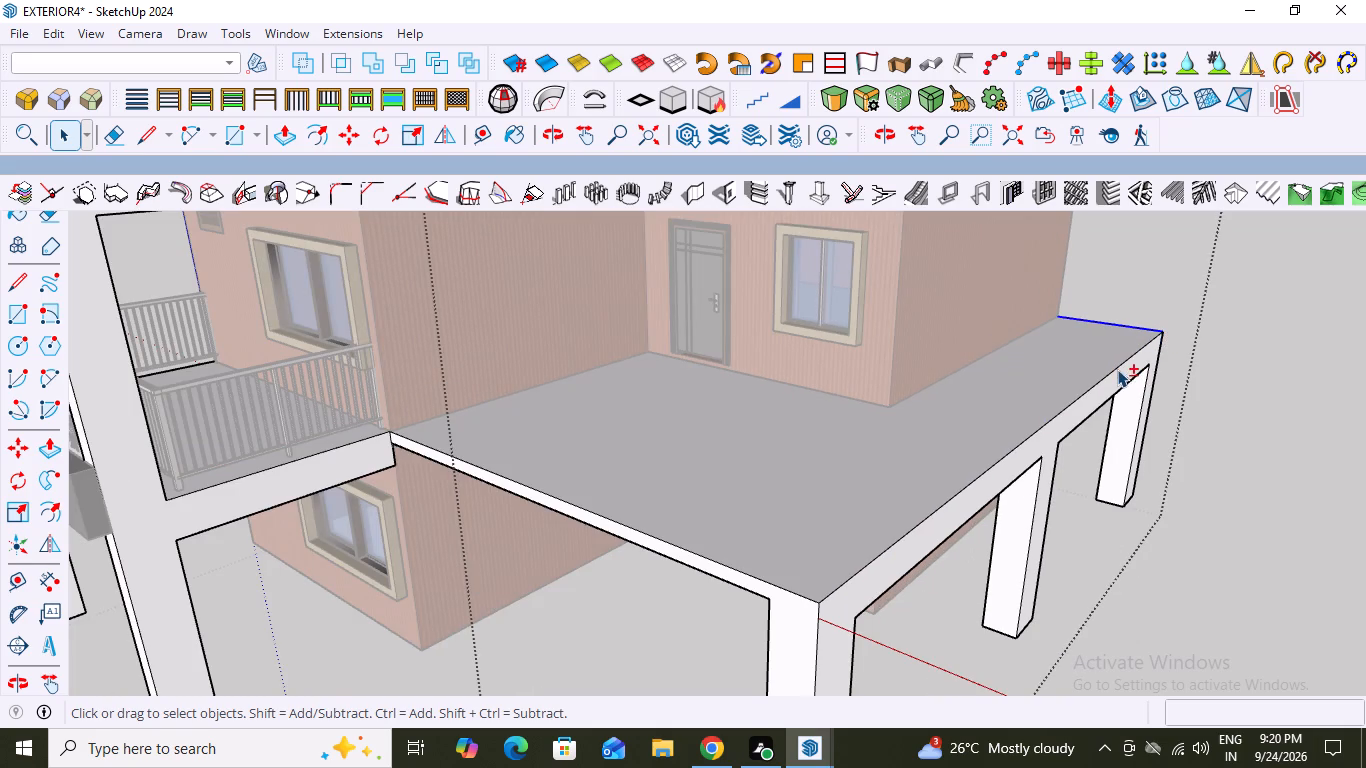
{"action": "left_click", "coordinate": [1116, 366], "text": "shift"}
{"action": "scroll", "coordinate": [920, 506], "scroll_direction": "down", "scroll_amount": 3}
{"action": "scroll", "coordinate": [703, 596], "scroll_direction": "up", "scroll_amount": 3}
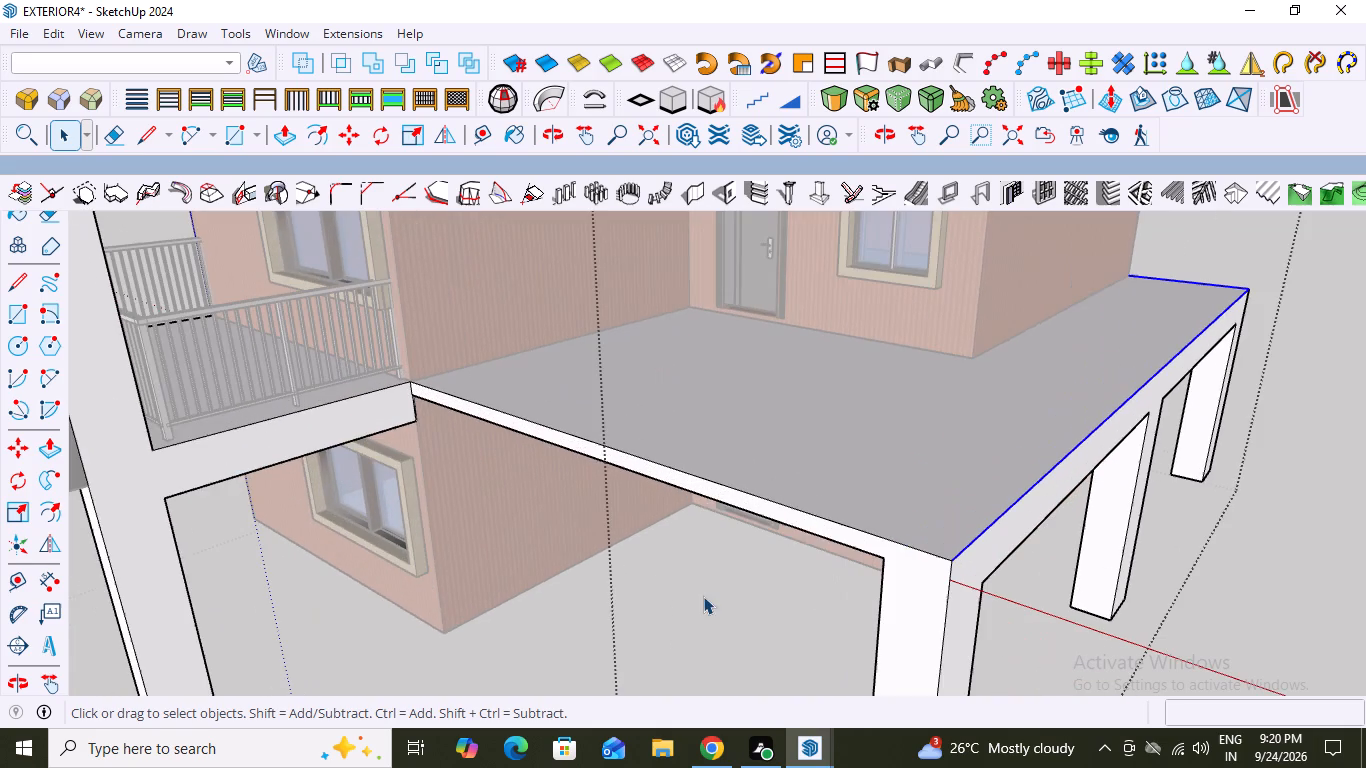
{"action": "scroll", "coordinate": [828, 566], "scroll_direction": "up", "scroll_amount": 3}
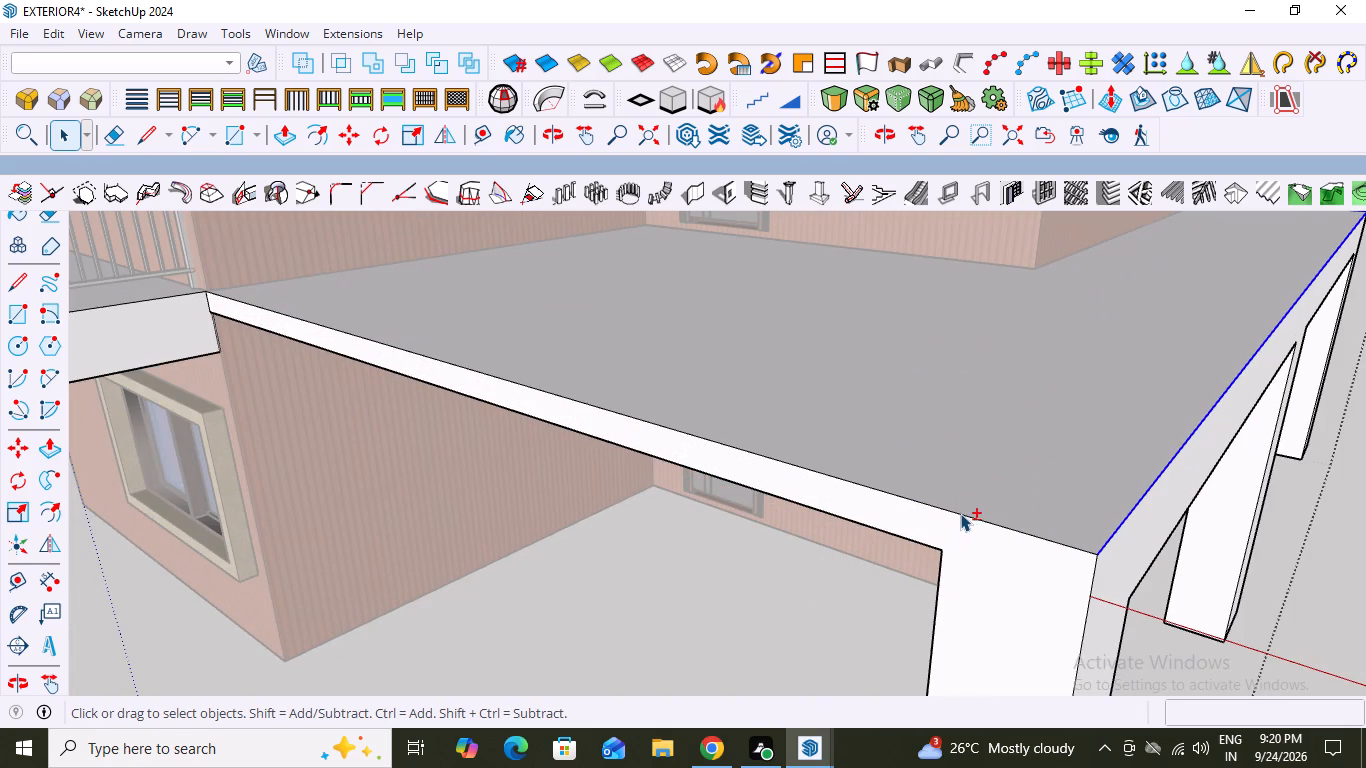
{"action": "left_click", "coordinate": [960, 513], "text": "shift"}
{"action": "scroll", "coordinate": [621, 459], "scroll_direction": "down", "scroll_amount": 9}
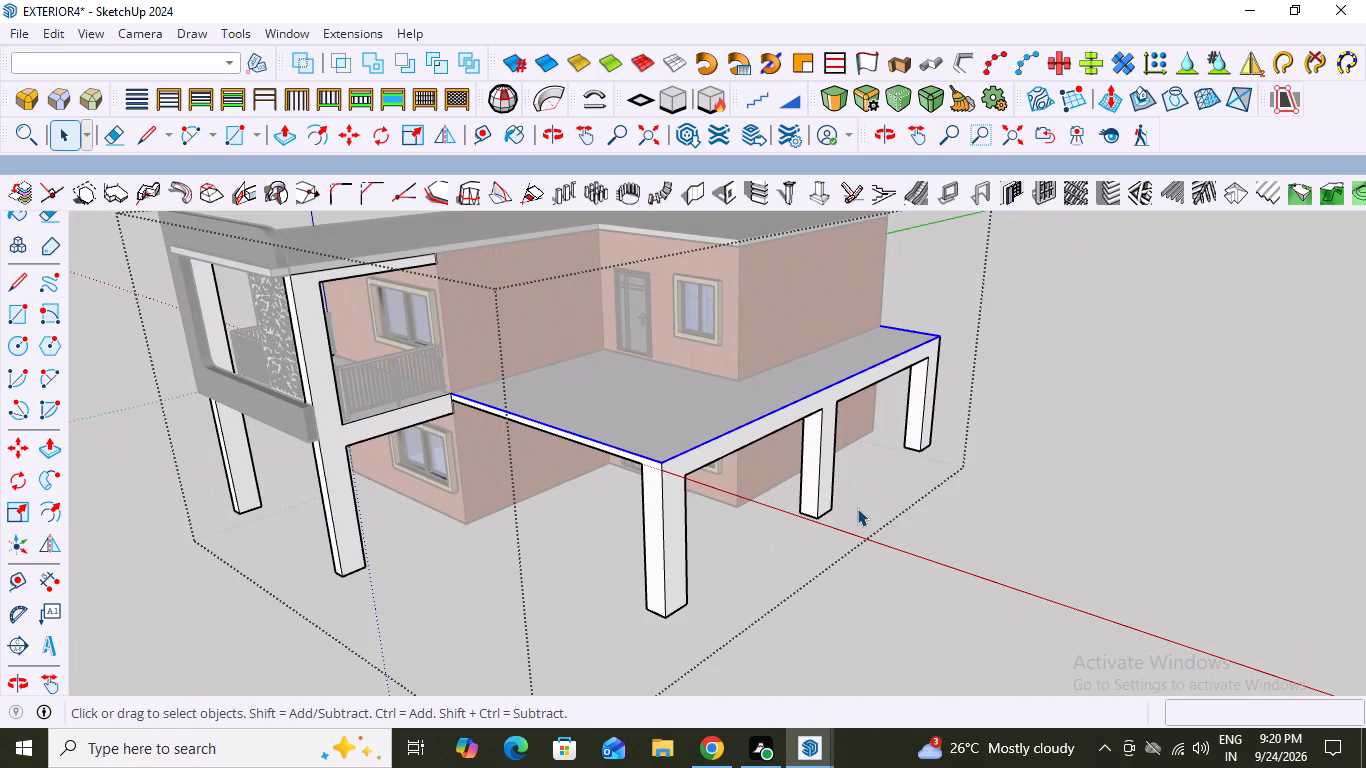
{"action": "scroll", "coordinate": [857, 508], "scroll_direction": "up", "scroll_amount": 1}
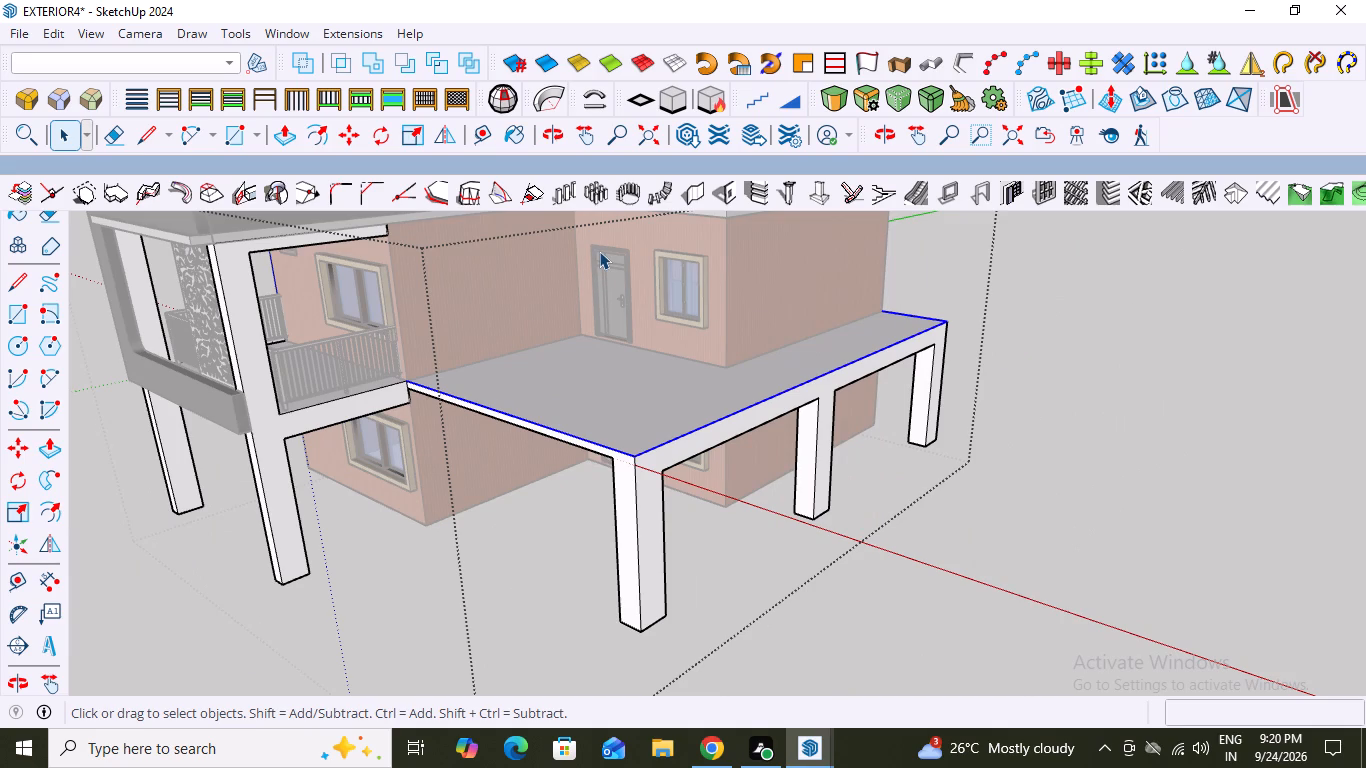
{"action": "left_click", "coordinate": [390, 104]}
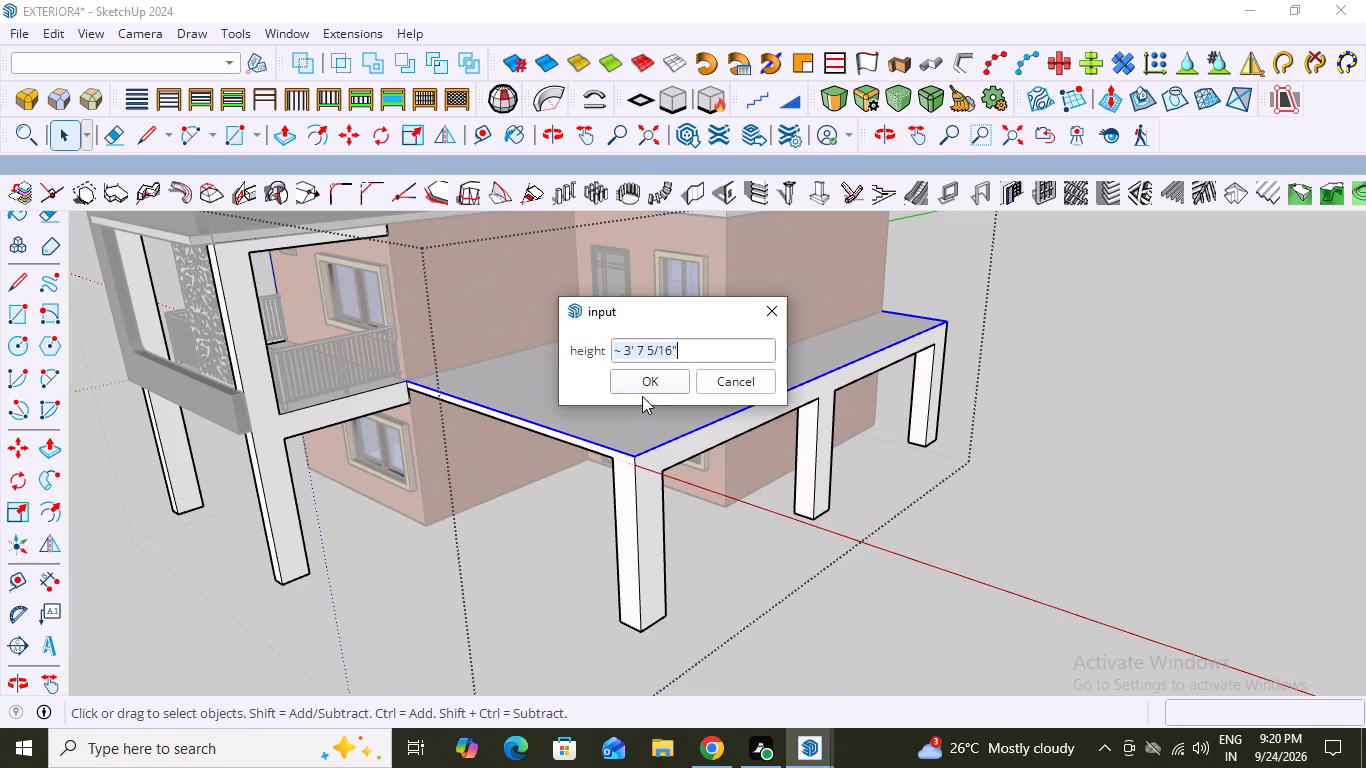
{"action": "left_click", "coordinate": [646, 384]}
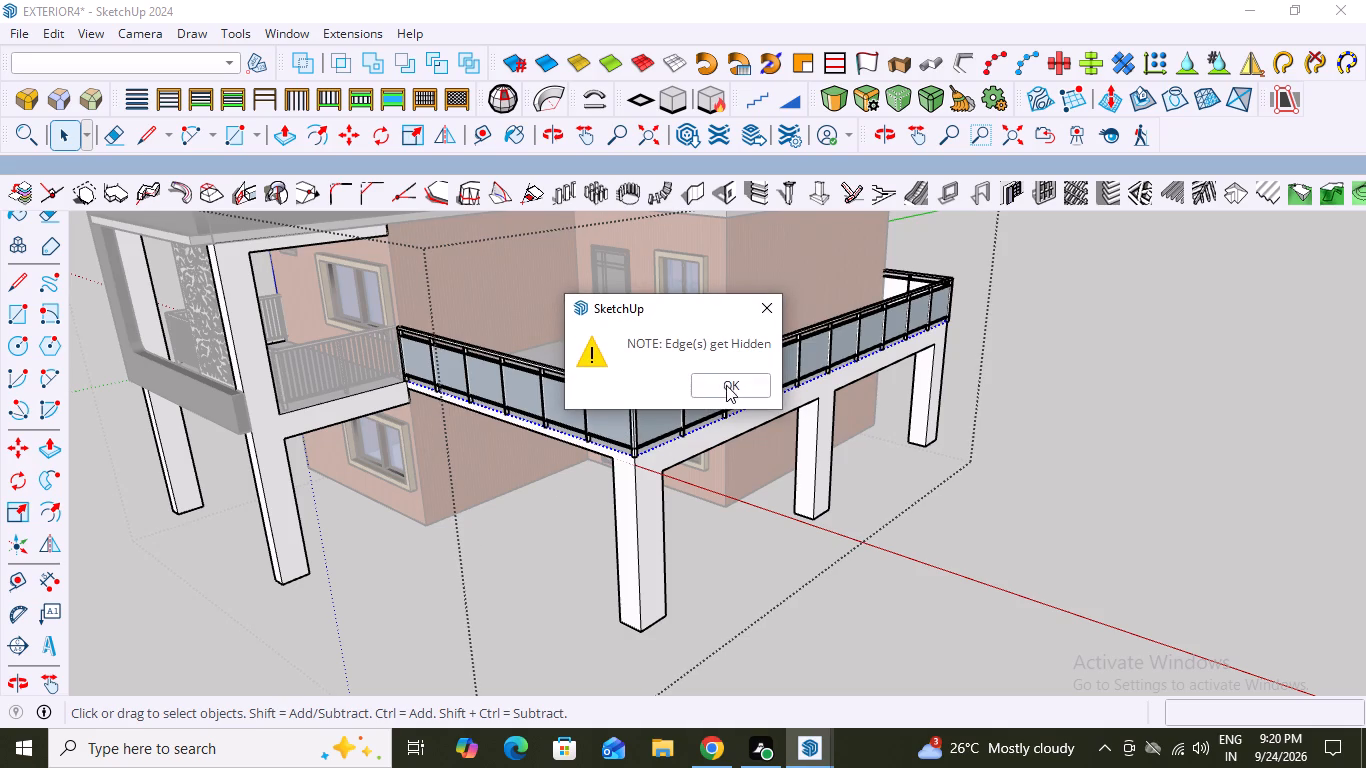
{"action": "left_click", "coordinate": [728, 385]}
Examine the new terrace railing from the front, the outer corner and farther away against the whole house.
{"action": "middle_click_drag", "start_coordinate": [709, 510], "coordinate": [938, 403]}
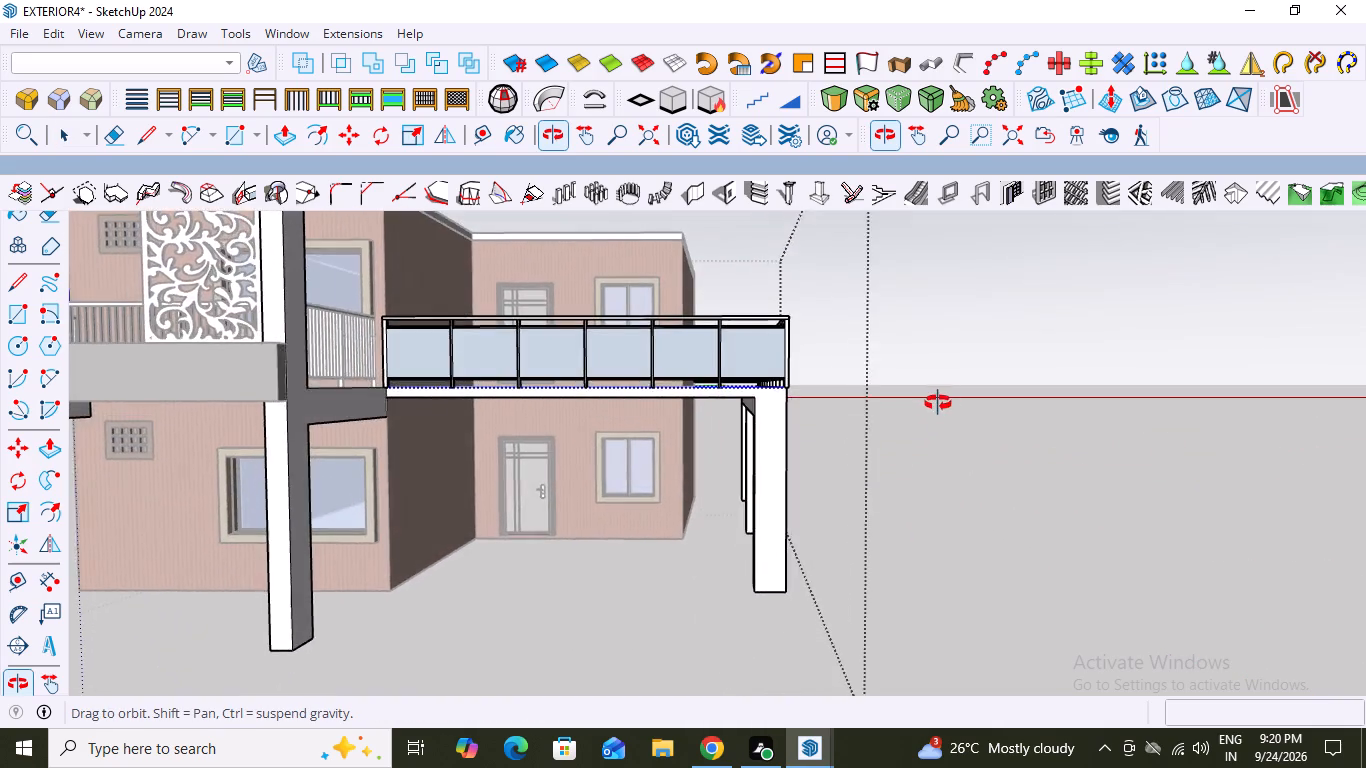
{"action": "middle_click_drag", "start_coordinate": [938, 403], "coordinate": [571, 562]}
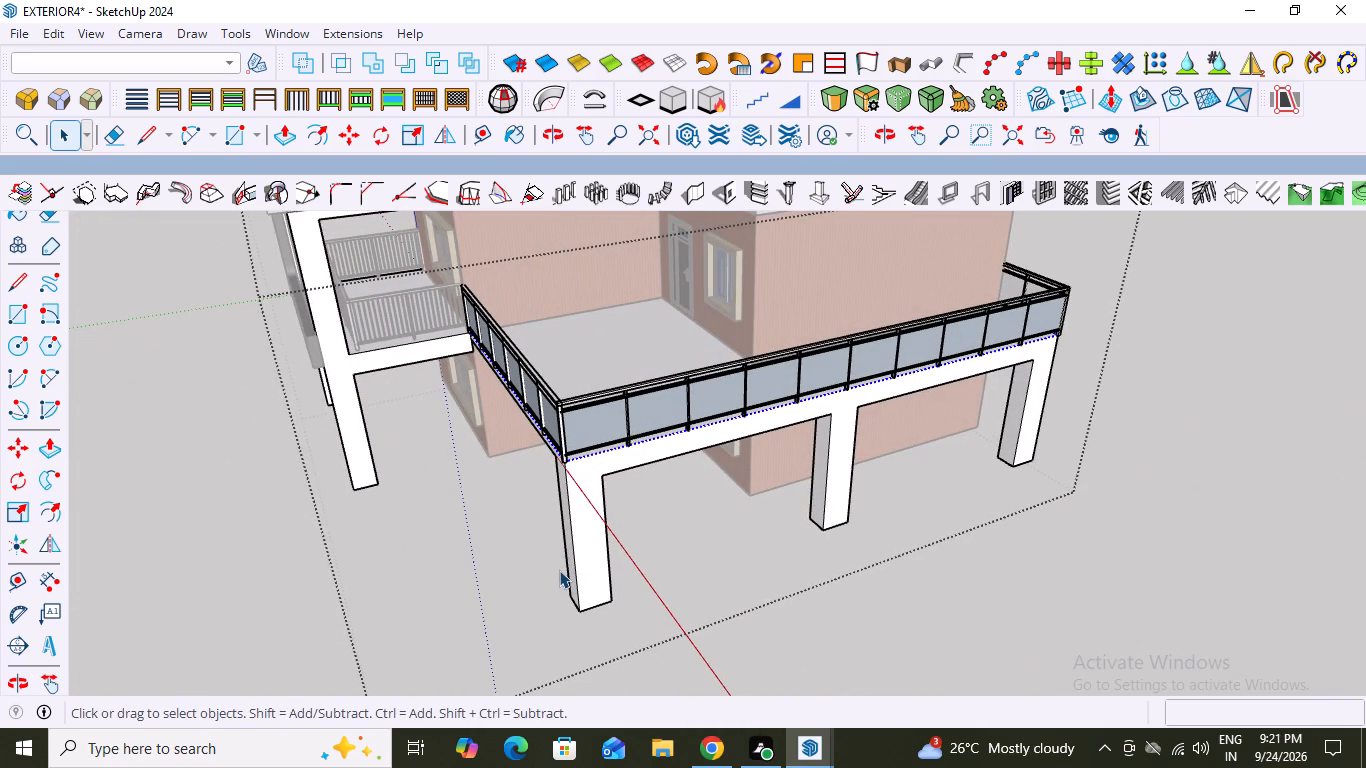
{"action": "scroll", "coordinate": [708, 501], "scroll_direction": "down", "scroll_amount": 8}
{"action": "middle_click_drag", "start_coordinate": [710, 523], "coordinate": [1031, 439]}
{"action": "middle_click", "coordinate": [1031, 439]}
{"action": "scroll", "coordinate": [1032, 439], "scroll_direction": "up", "scroll_amount": 2}
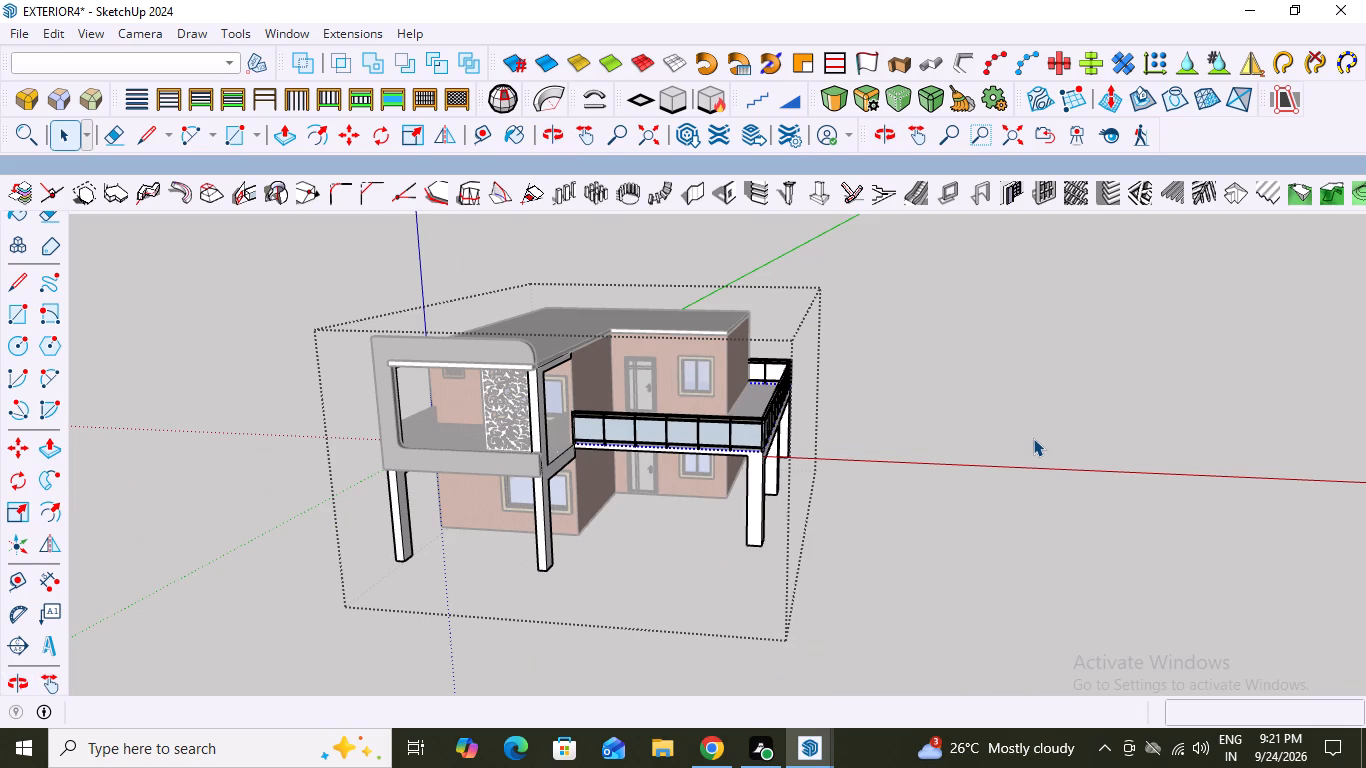
{"action": "scroll", "coordinate": [1033, 438], "scroll_direction": "down", "scroll_amount": 4}
{"action": "middle_click_drag", "start_coordinate": [881, 495], "coordinate": [969, 444]}
{"action": "scroll", "coordinate": [968, 444], "scroll_direction": "up", "scroll_amount": 2}
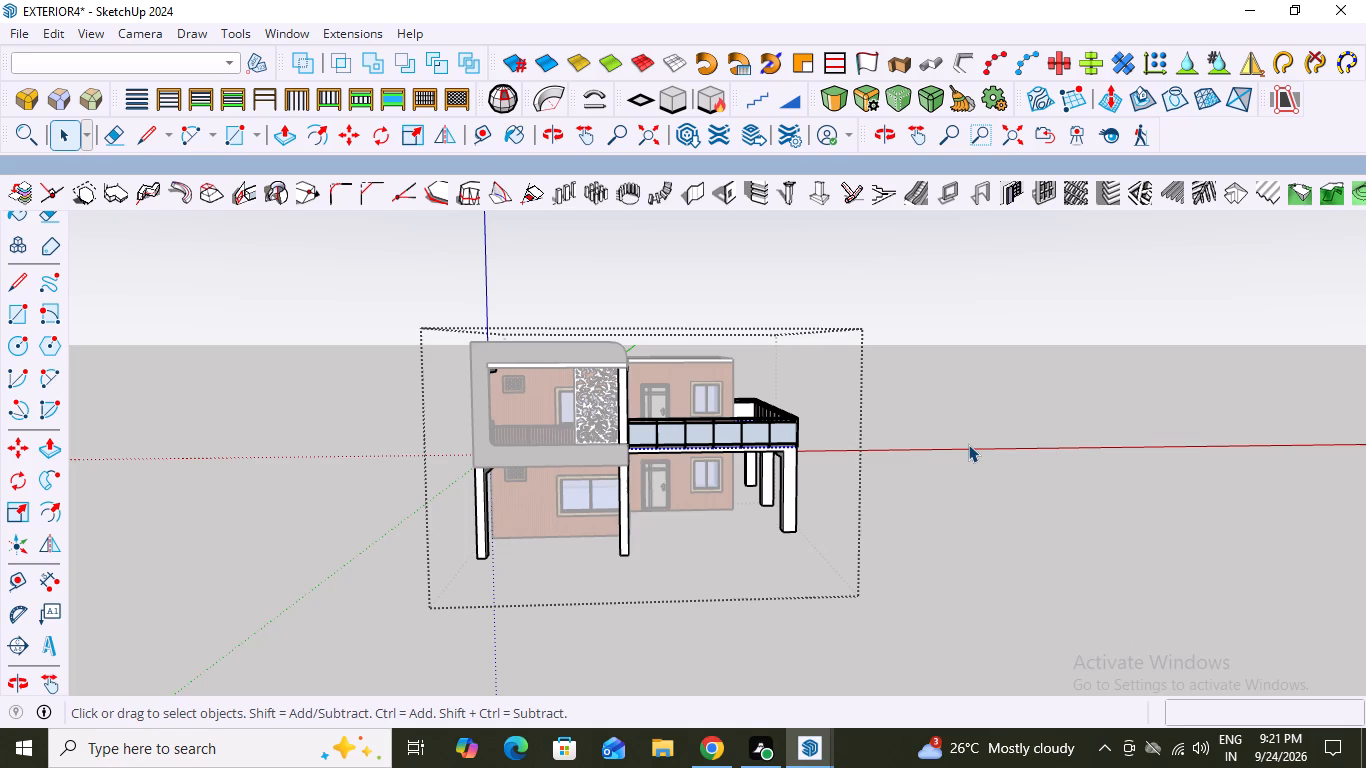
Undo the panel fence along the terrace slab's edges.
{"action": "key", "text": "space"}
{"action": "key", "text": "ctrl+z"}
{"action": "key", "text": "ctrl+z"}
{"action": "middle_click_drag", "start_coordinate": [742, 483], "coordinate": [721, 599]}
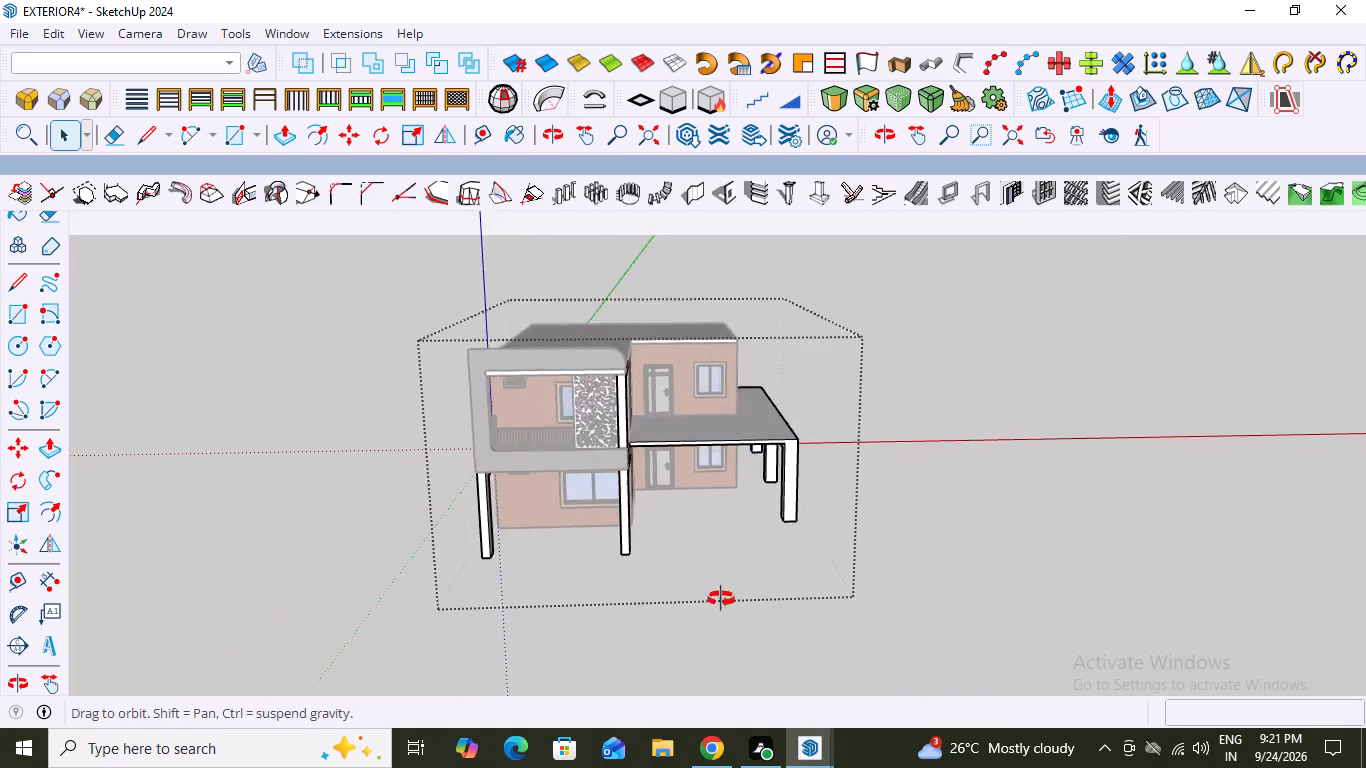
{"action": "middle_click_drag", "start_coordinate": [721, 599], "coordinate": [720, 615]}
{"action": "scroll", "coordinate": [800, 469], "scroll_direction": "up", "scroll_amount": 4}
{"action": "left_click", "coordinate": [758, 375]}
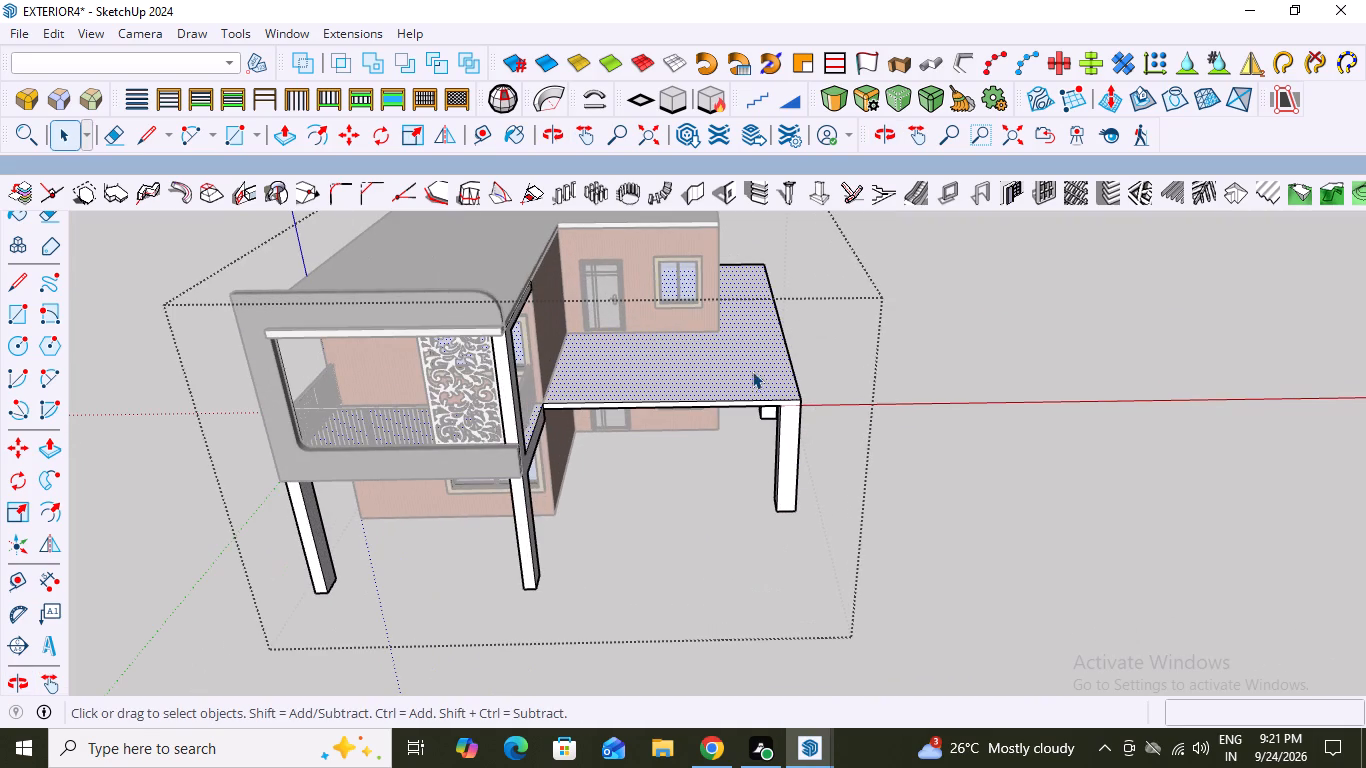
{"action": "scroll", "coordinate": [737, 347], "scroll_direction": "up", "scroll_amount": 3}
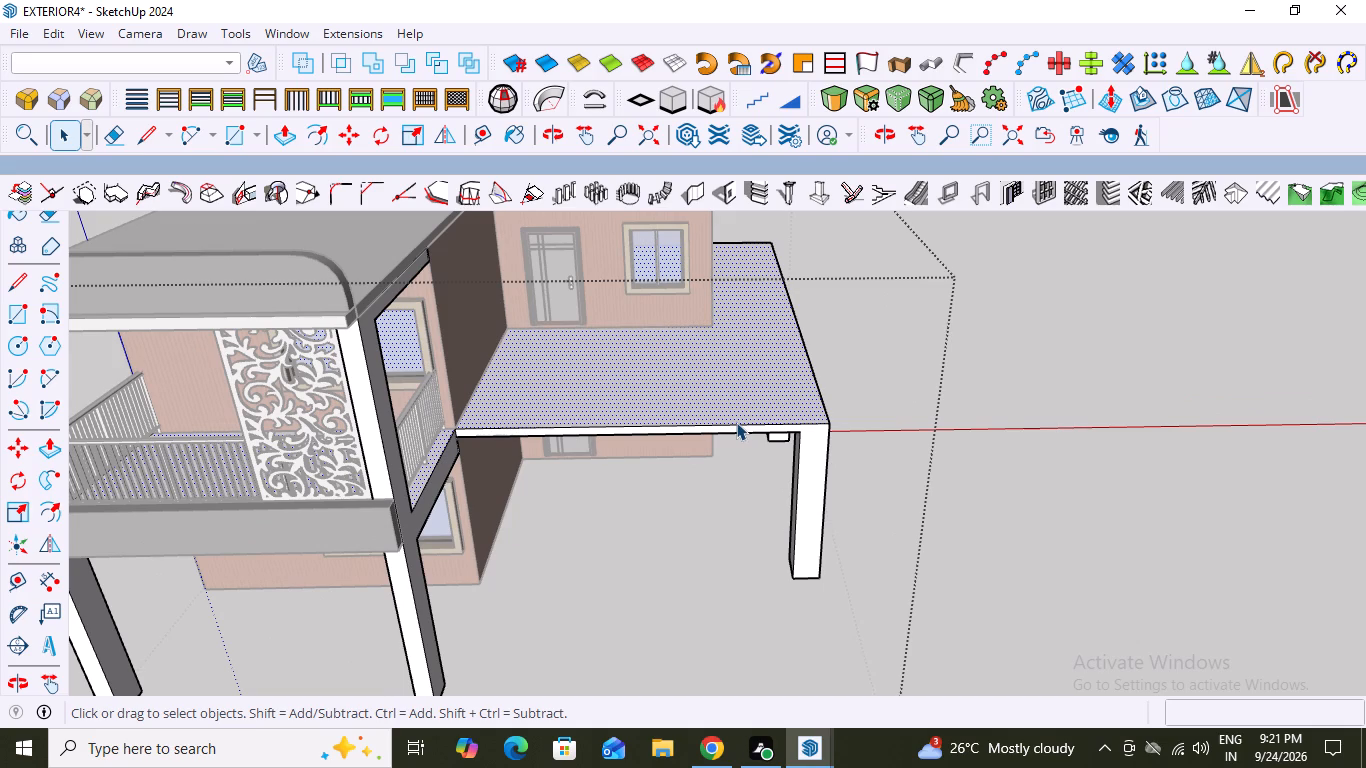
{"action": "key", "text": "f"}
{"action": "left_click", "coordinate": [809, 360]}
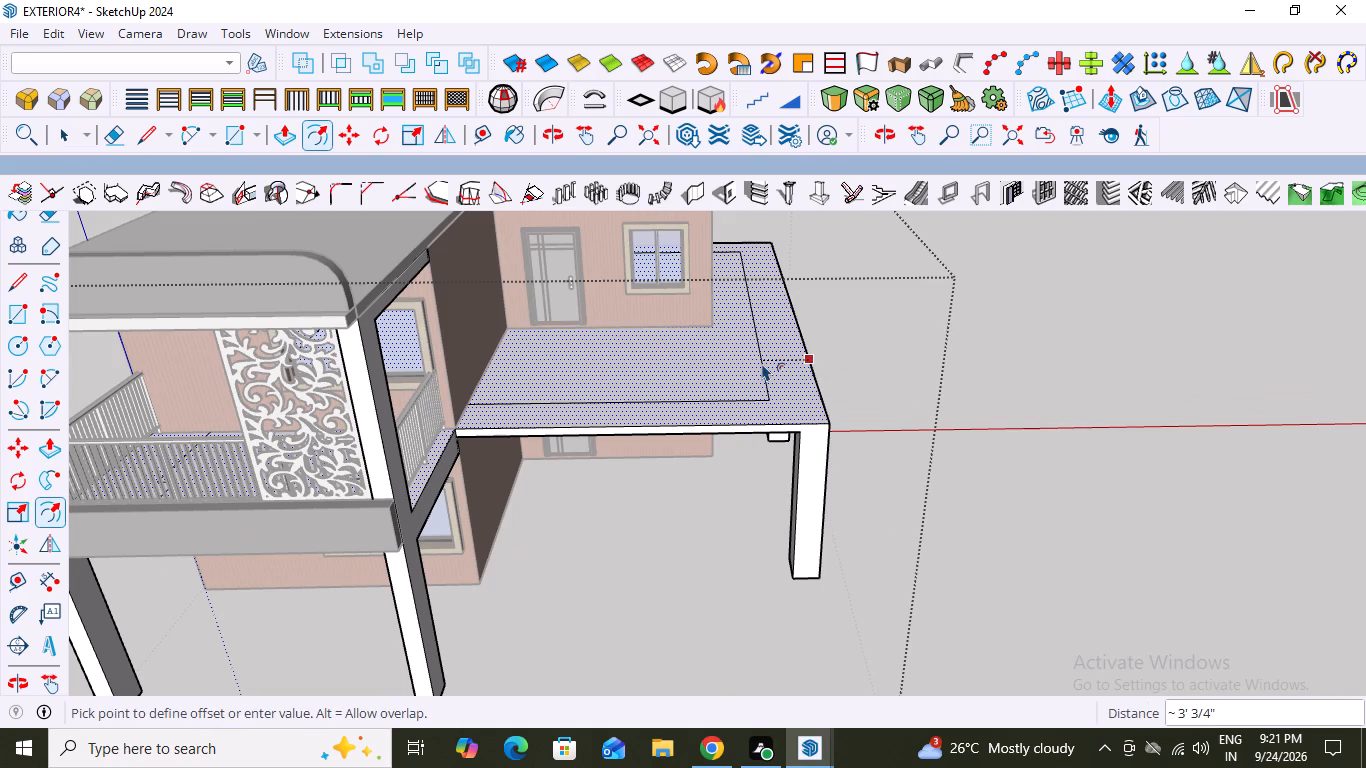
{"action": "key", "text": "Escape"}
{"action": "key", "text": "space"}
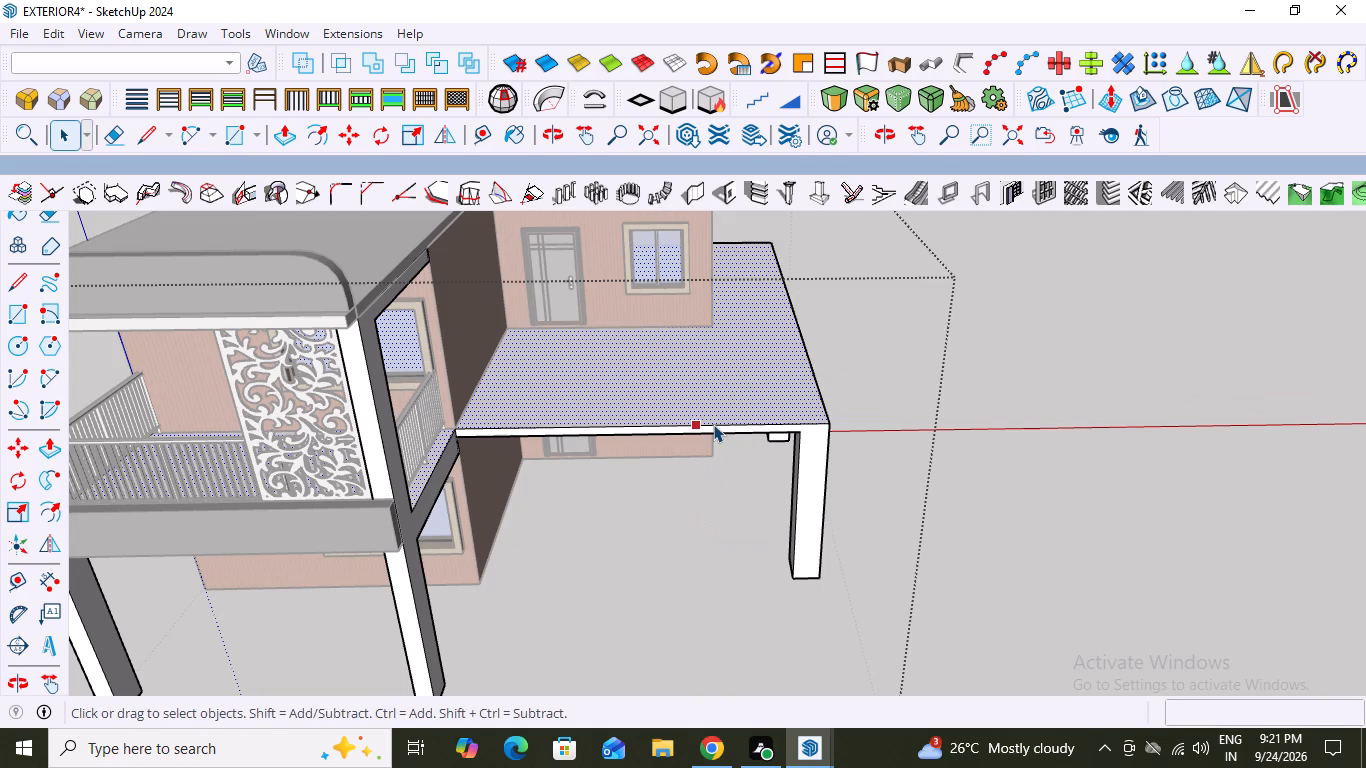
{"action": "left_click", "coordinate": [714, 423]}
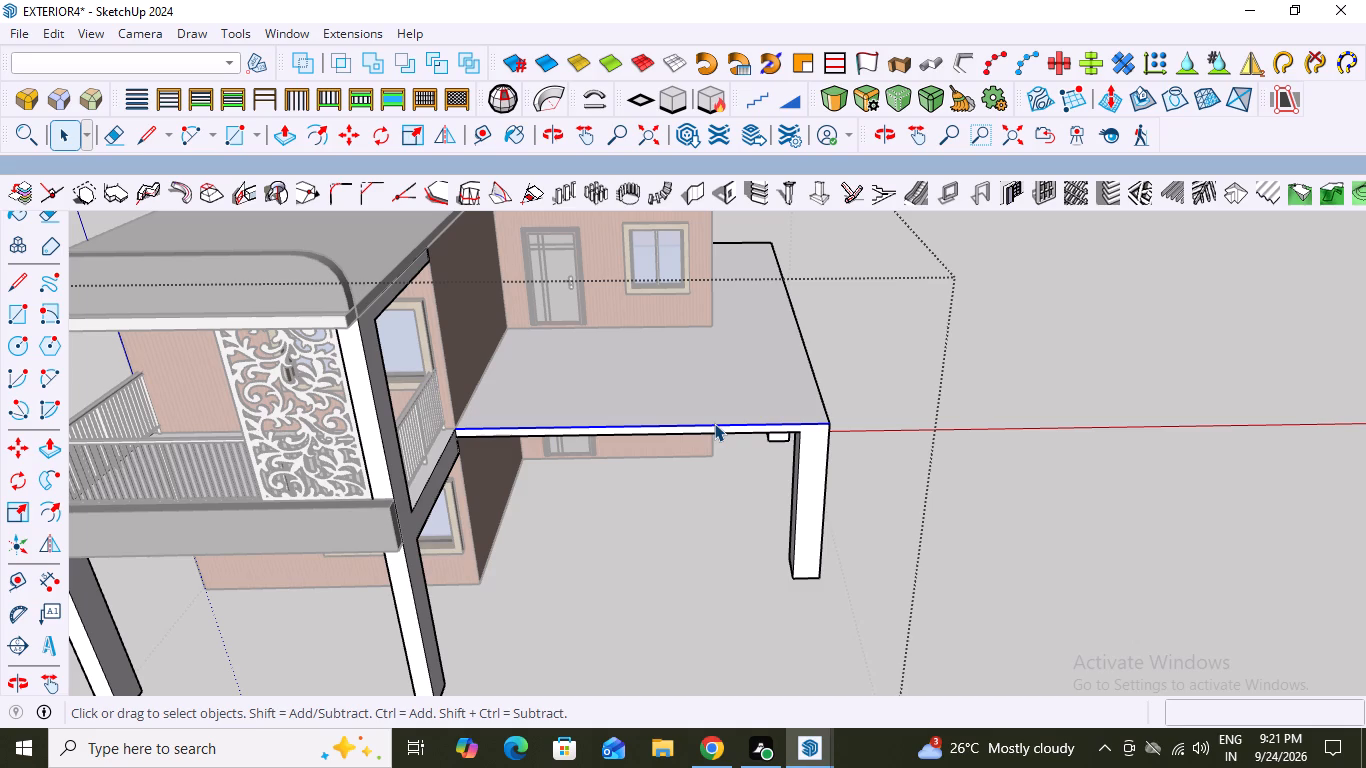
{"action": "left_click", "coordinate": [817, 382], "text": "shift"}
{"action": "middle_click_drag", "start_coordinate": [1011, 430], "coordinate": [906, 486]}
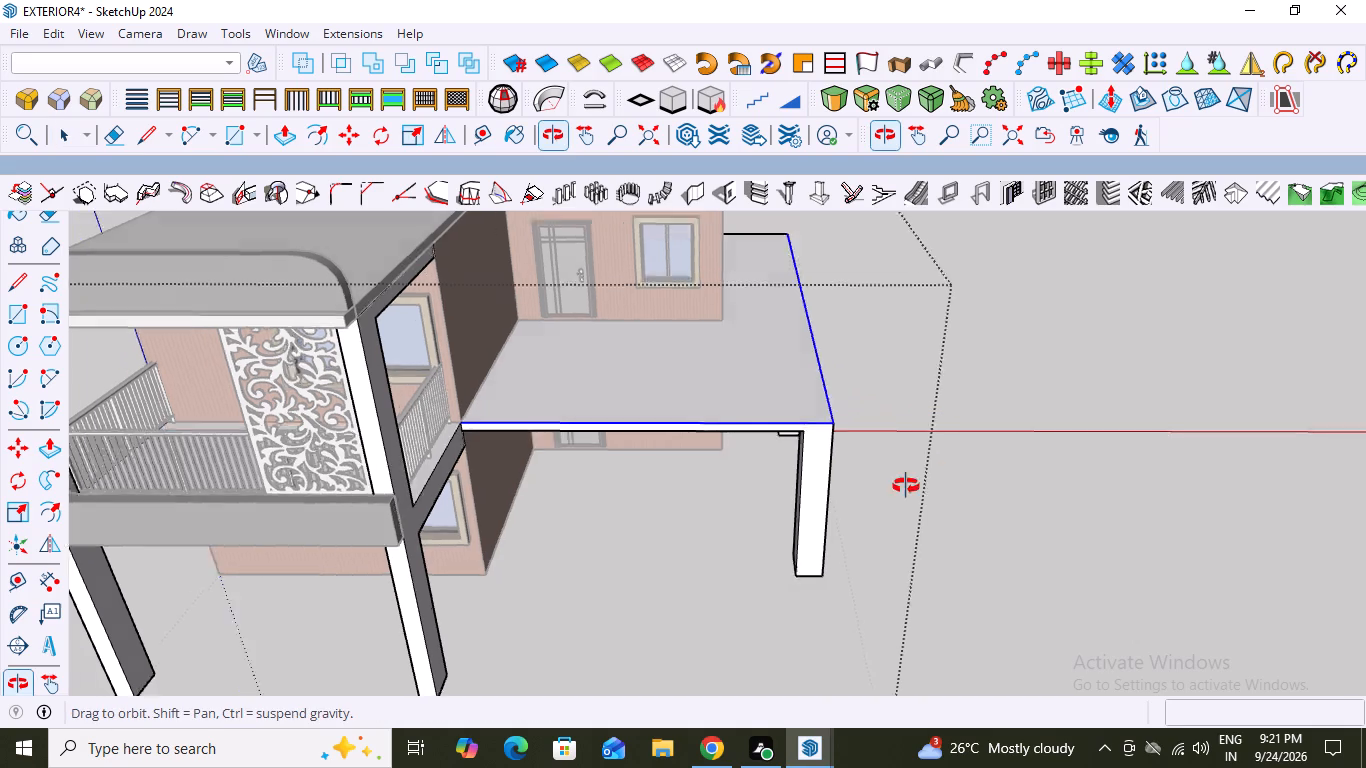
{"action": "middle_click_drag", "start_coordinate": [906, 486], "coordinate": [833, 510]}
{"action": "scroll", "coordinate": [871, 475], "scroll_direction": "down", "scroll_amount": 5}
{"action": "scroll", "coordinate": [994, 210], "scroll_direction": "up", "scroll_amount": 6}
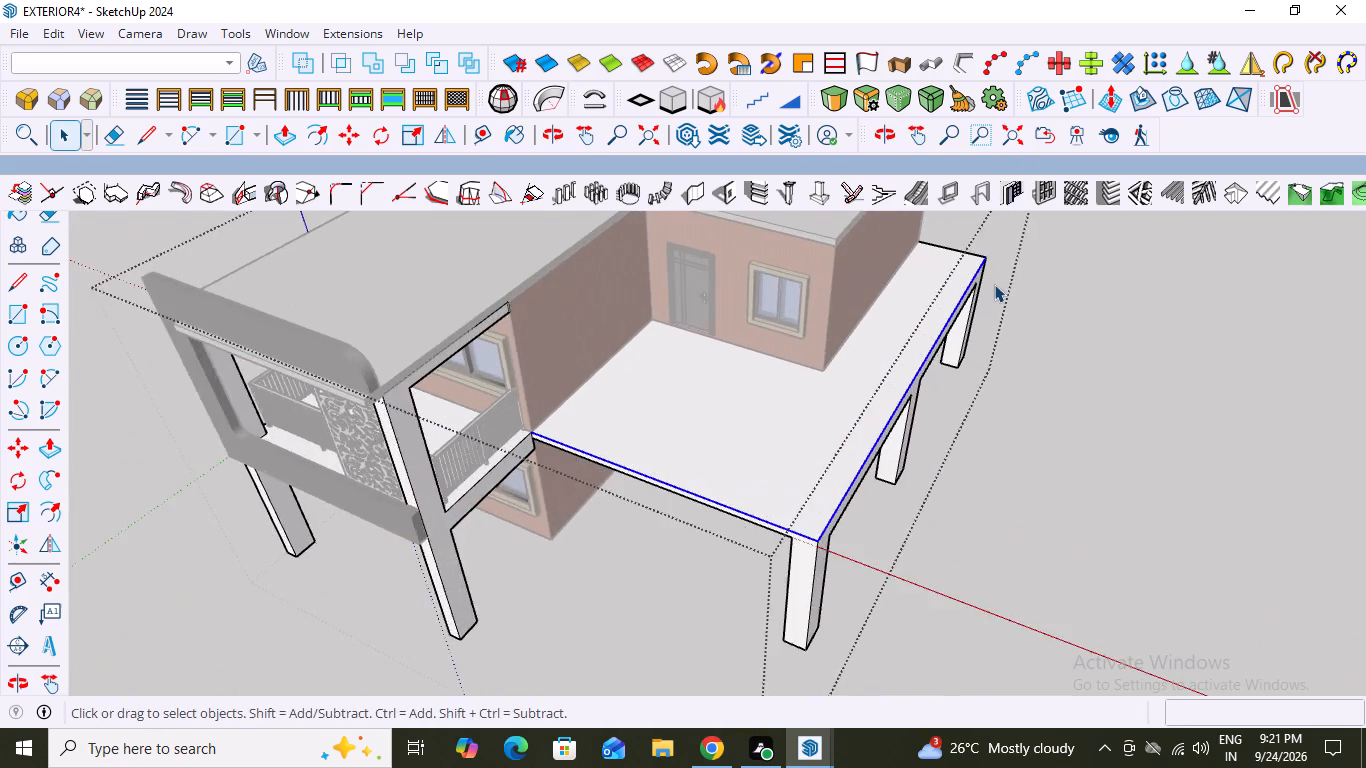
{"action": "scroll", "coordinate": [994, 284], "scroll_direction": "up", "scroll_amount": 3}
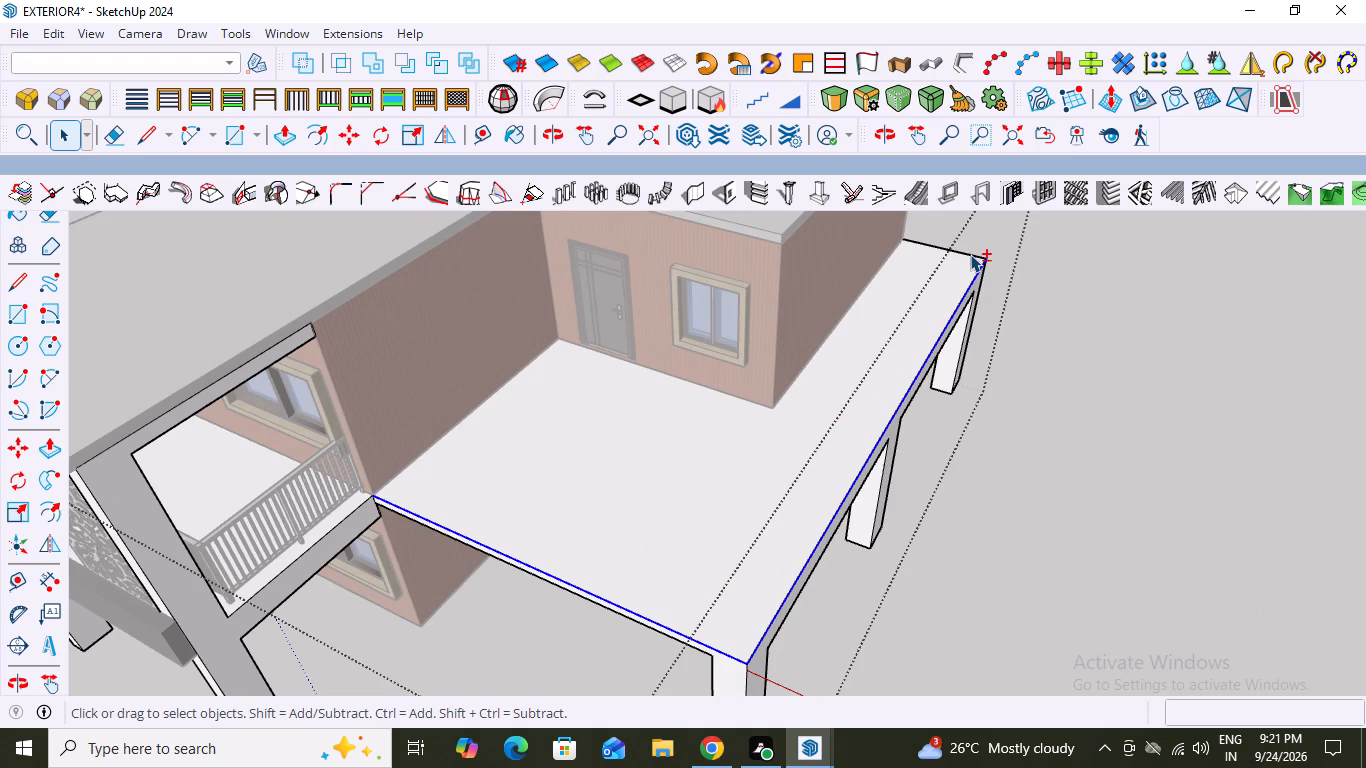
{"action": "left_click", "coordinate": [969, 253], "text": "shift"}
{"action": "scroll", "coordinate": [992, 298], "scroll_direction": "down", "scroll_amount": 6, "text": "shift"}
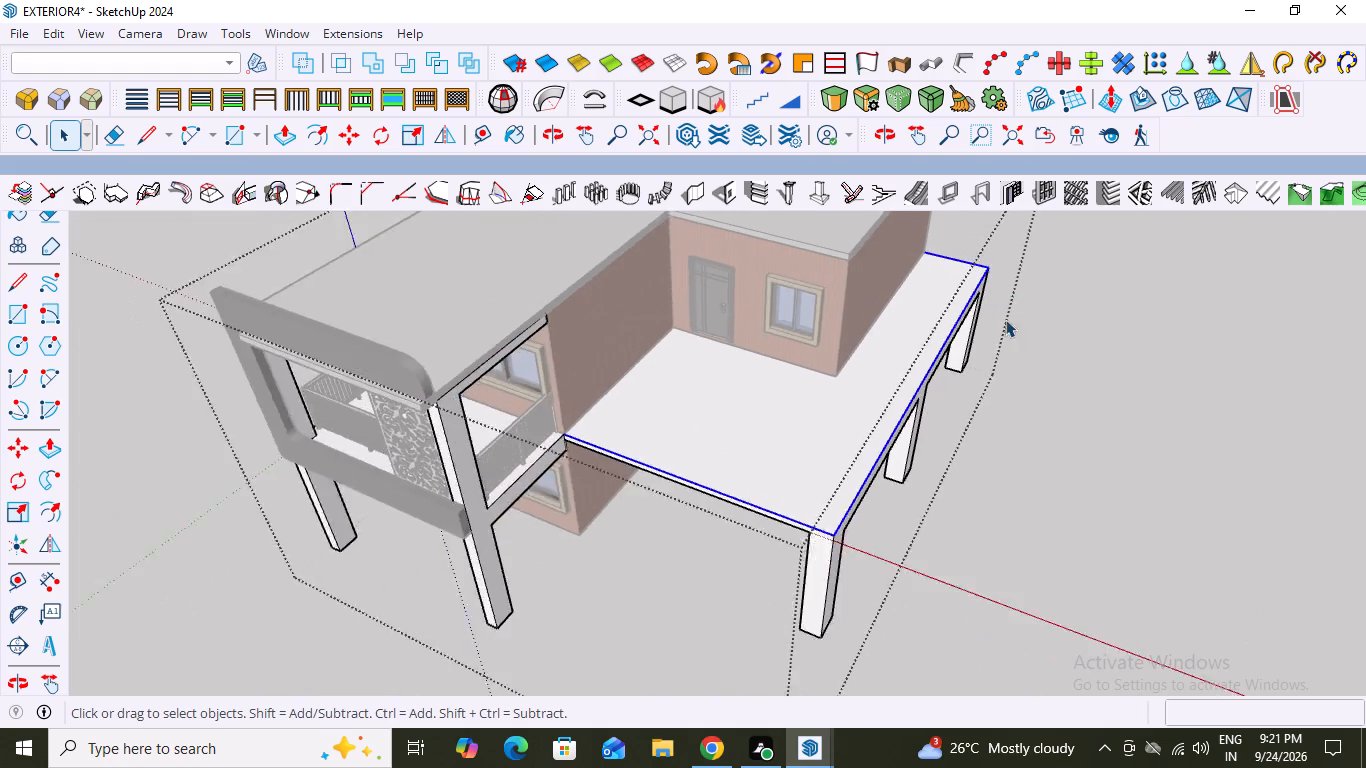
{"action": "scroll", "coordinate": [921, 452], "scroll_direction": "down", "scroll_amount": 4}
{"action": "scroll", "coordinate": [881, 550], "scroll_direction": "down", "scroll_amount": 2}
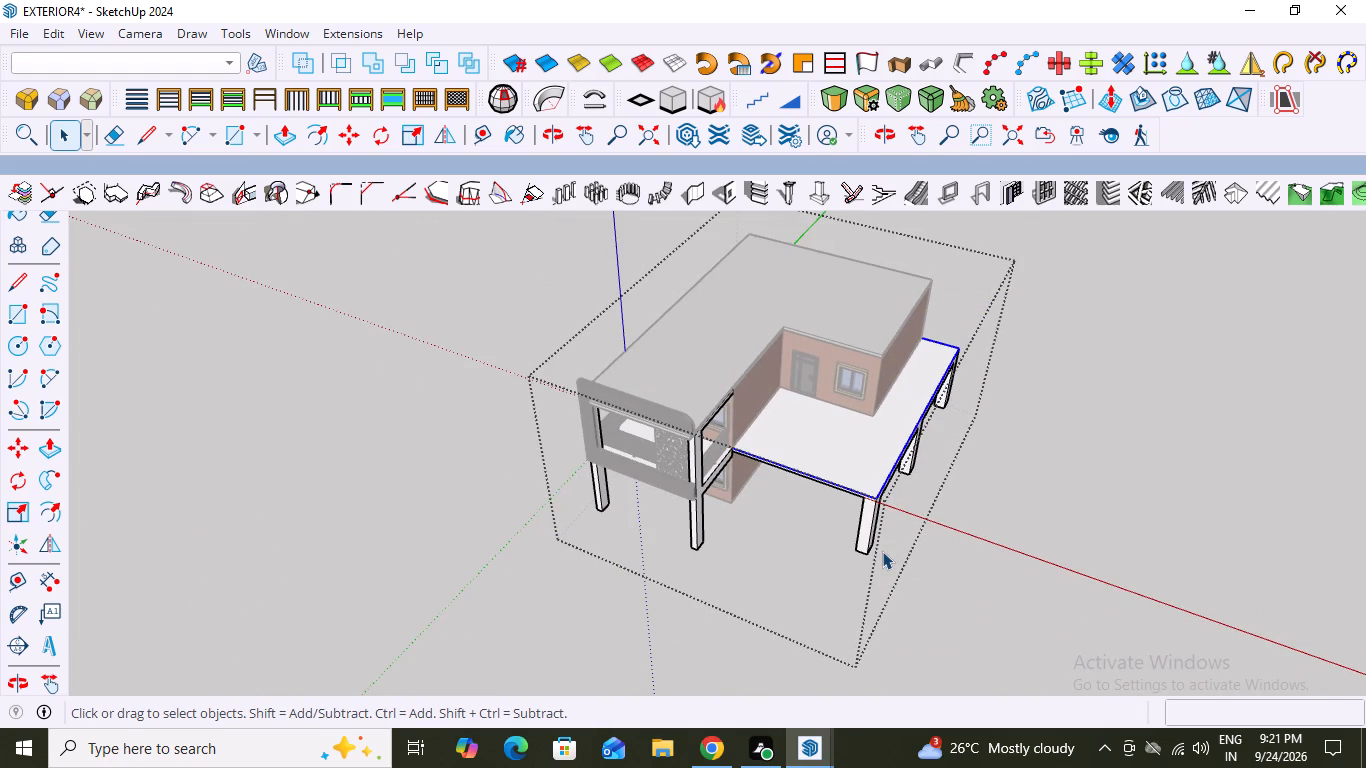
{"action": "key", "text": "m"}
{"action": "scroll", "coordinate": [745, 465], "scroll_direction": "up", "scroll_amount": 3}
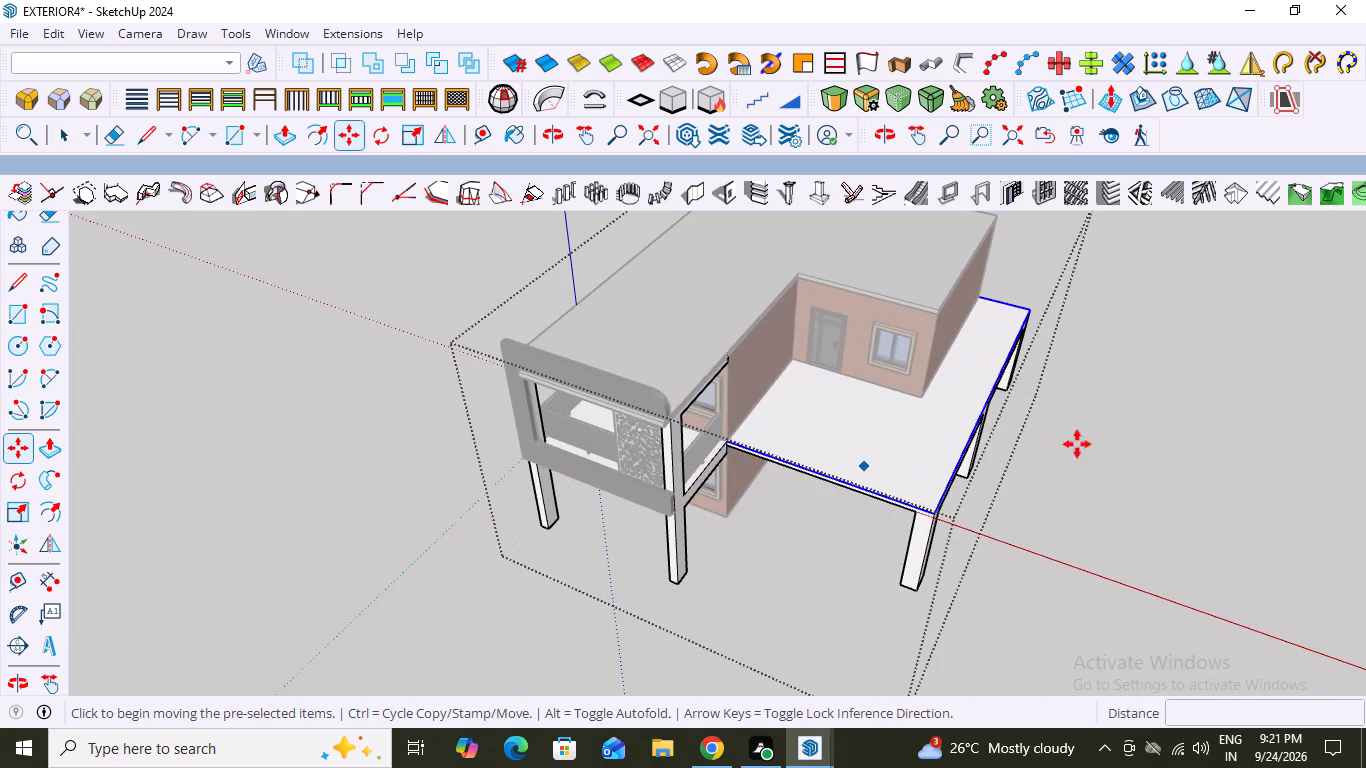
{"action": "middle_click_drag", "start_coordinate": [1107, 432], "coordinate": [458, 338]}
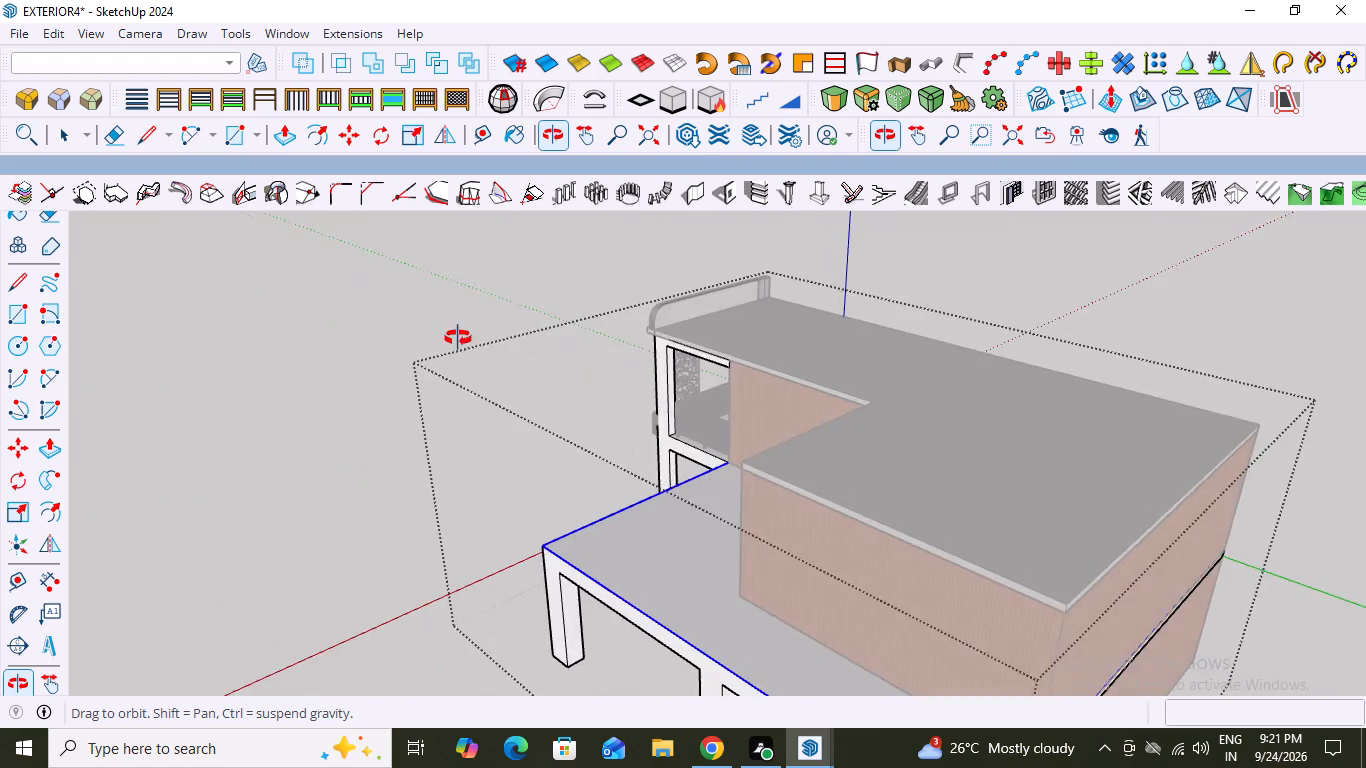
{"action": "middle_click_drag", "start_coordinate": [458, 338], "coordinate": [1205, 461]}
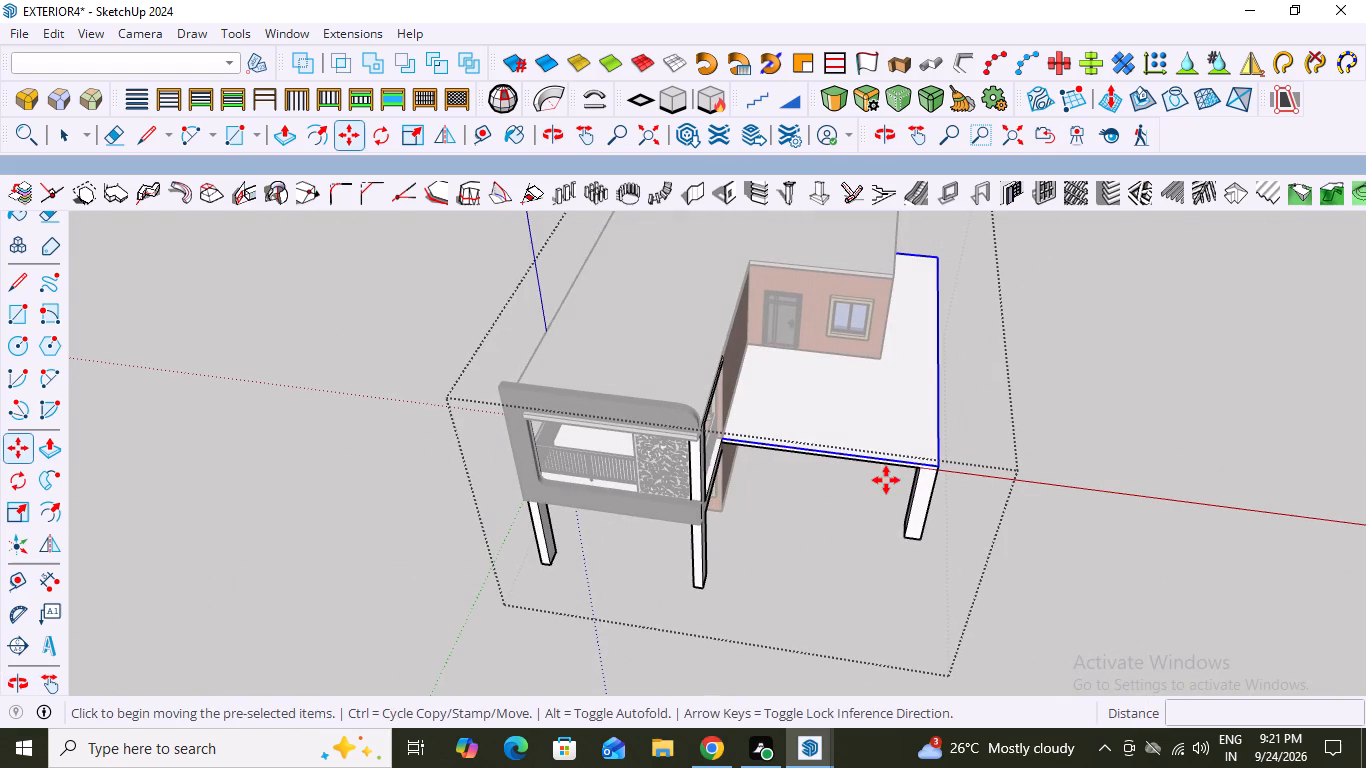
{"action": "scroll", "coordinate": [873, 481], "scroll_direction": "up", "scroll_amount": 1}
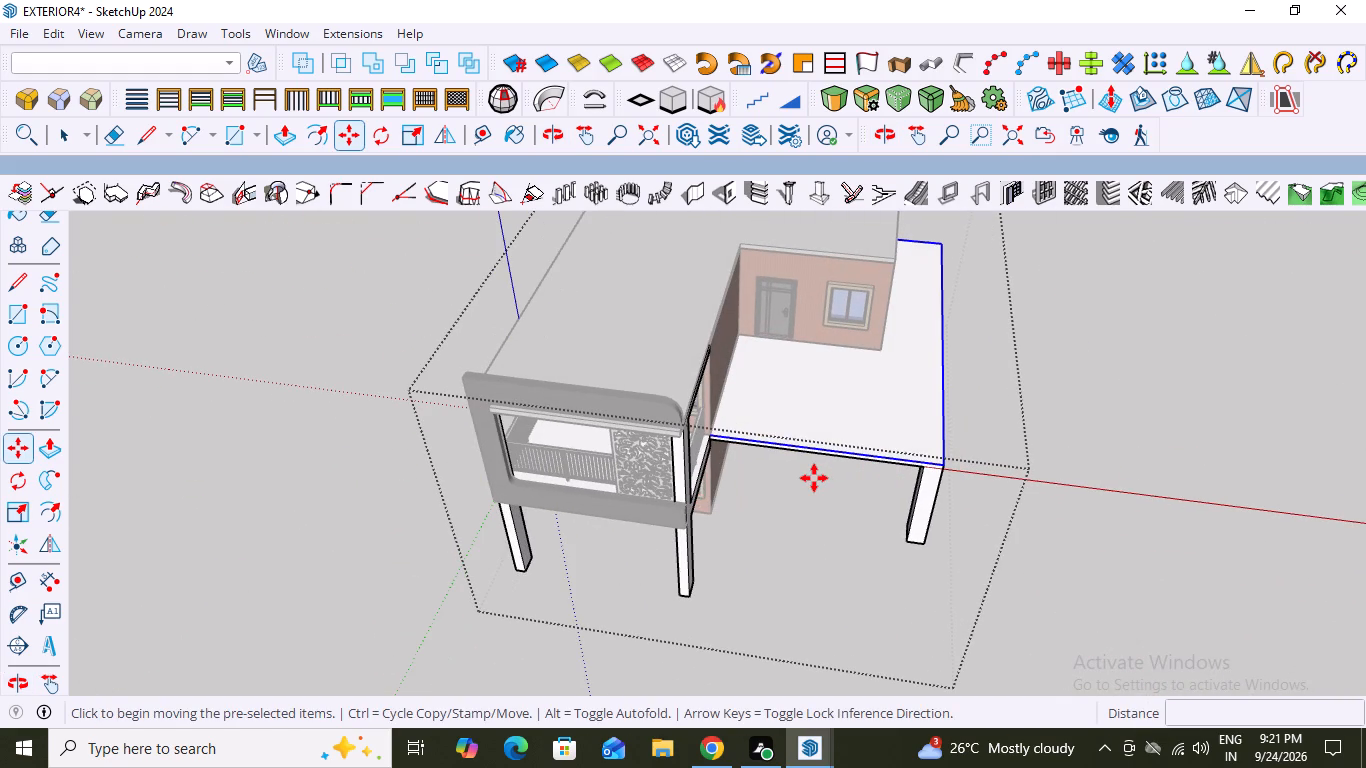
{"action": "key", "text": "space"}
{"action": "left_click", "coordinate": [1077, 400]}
Inside the slab and column group, draw a line about 19' 7" long on the terrace top, slightly inset from its front edge, starting at the house wall.
{"action": "middle_click_drag", "start_coordinate": [840, 486], "coordinate": [886, 476]}
{"action": "scroll", "coordinate": [927, 427], "scroll_direction": "up", "scroll_amount": 4}
{"action": "middle_click", "coordinate": [869, 472]}
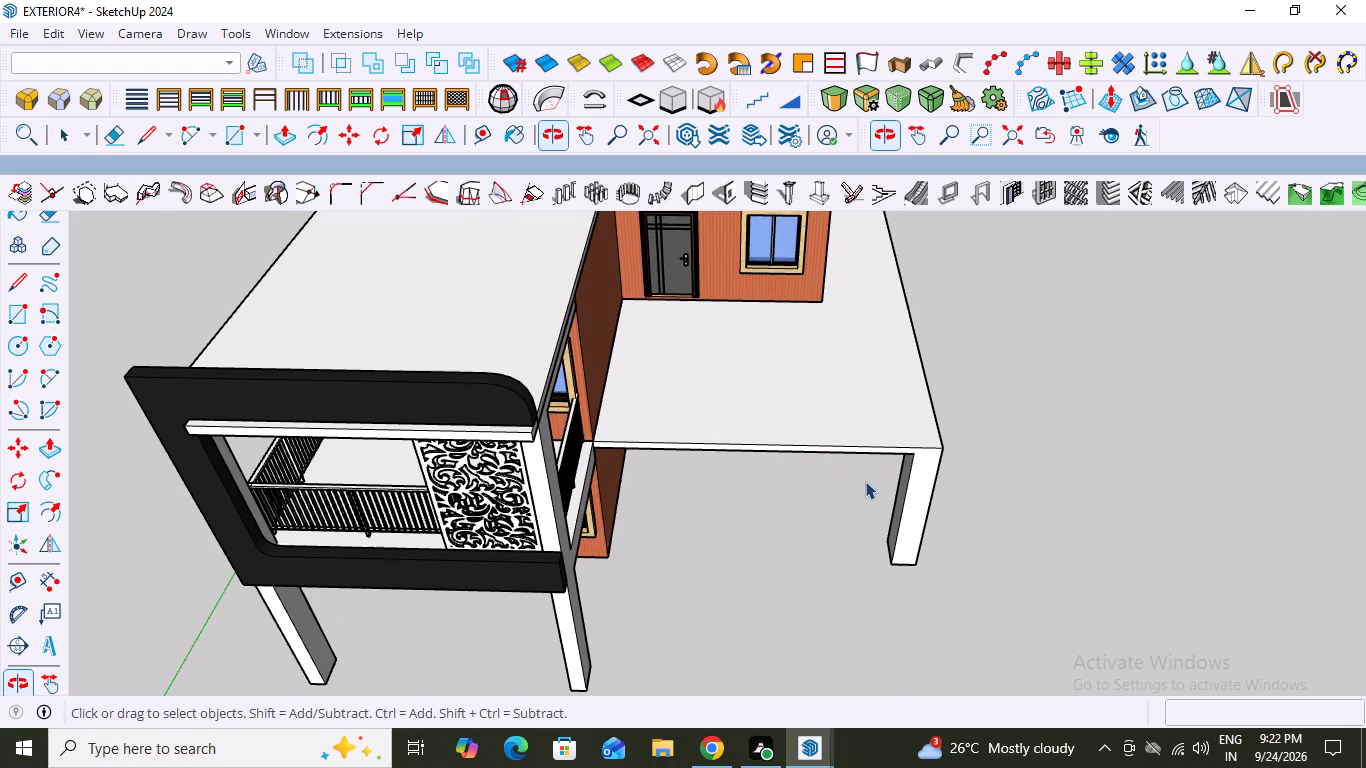
{"action": "left_click", "coordinate": [820, 395]}
{"action": "double_click", "coordinate": [820, 395]}
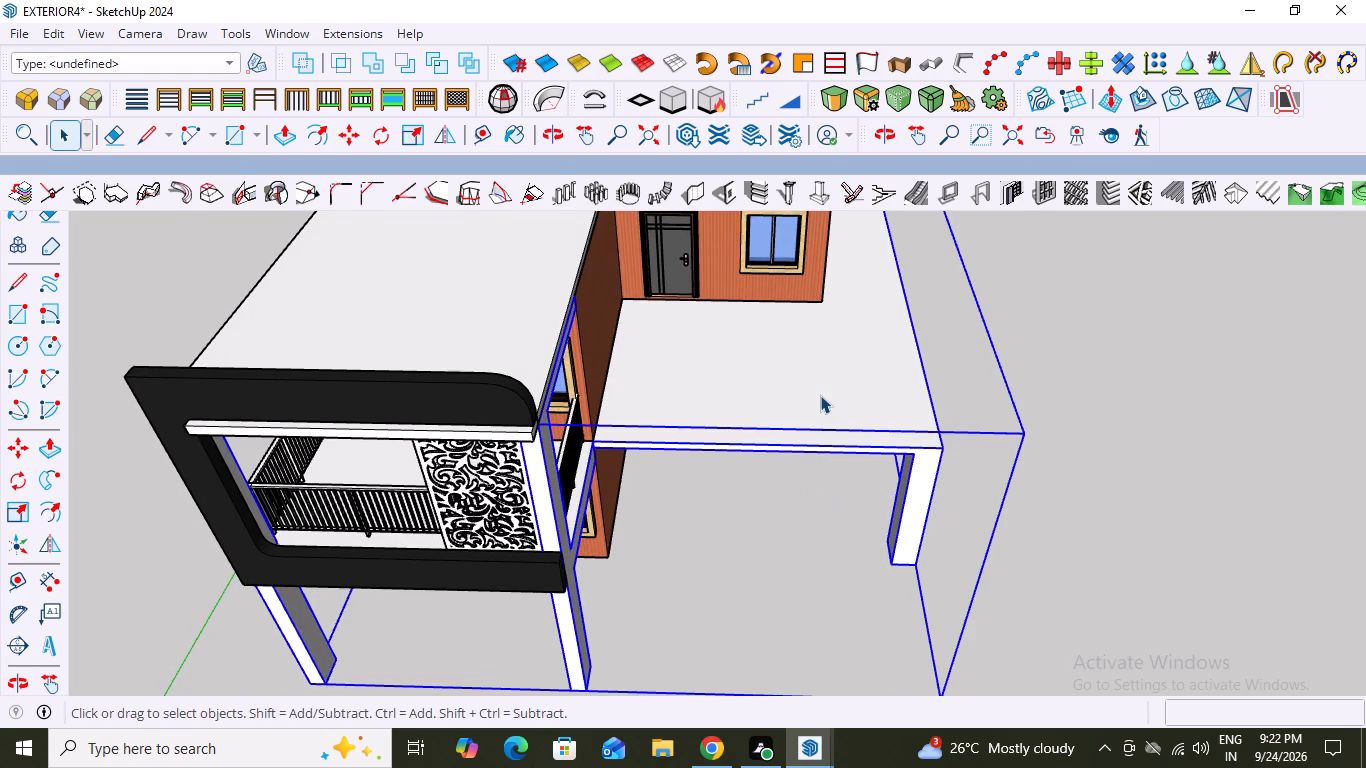
{"action": "left_click", "coordinate": [820, 395]}
{"action": "scroll", "coordinate": [738, 534], "scroll_direction": "up", "scroll_amount": 1}
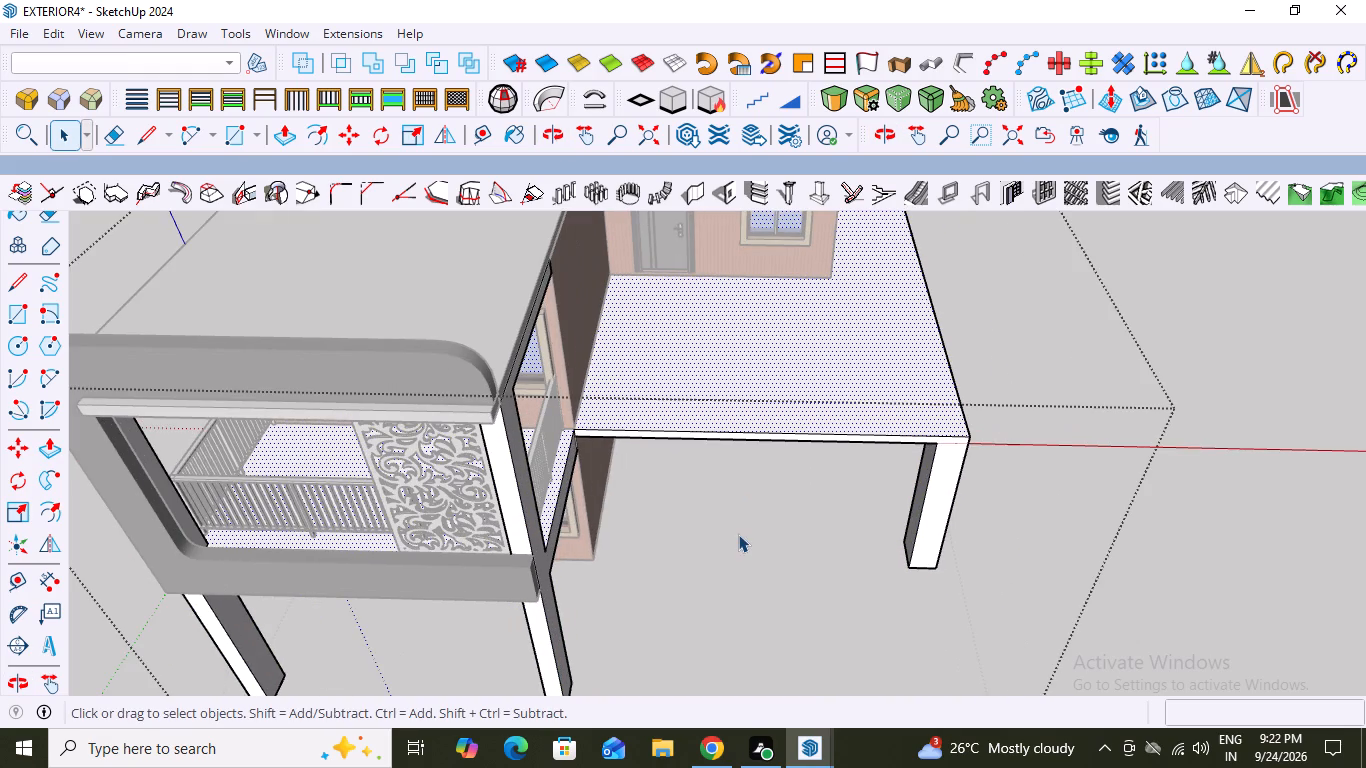
{"action": "middle_click_drag", "start_coordinate": [779, 524], "coordinate": [797, 525]}
{"action": "key", "text": "l"}
{"action": "scroll", "coordinate": [592, 426], "scroll_direction": "up", "scroll_amount": 5}
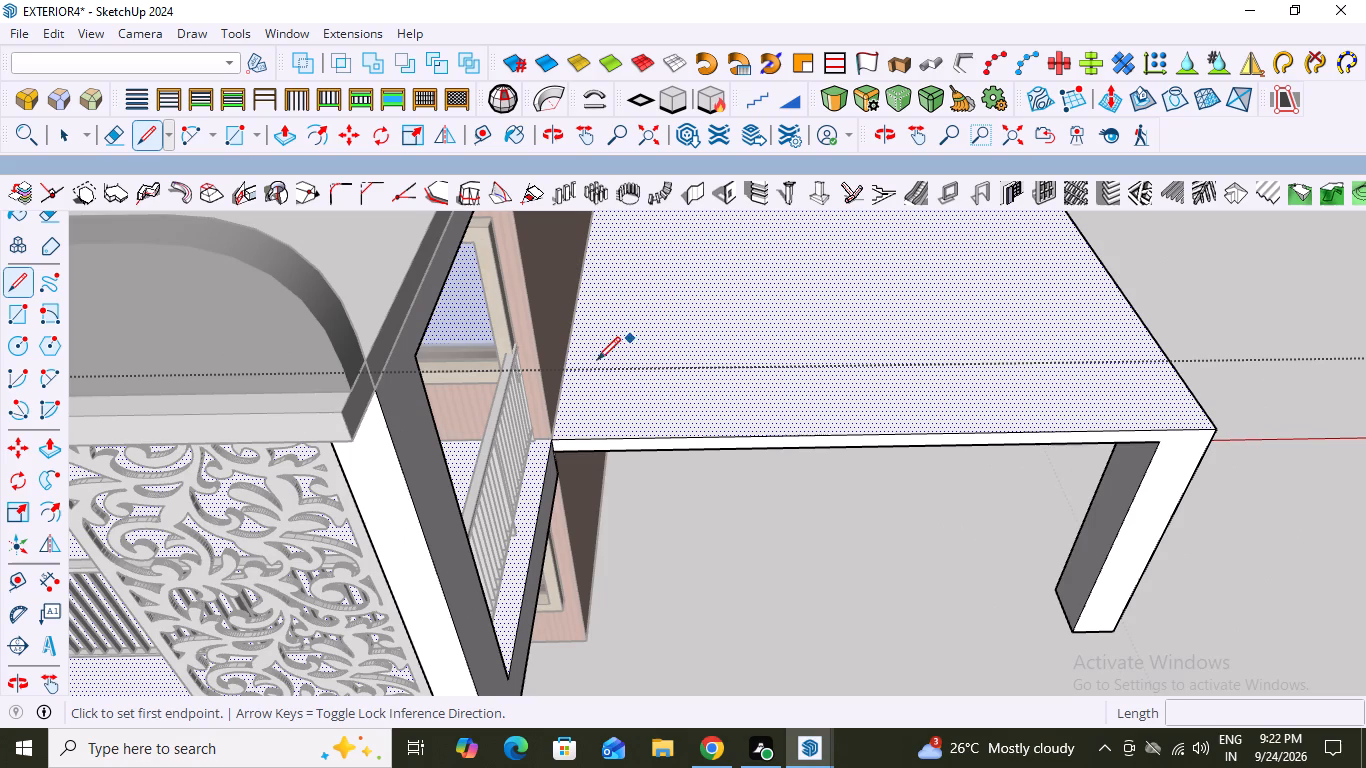
{"action": "scroll", "coordinate": [583, 392], "scroll_direction": "down", "scroll_amount": 3}
{"action": "middle_click_drag", "start_coordinate": [628, 491], "coordinate": [624, 517]}
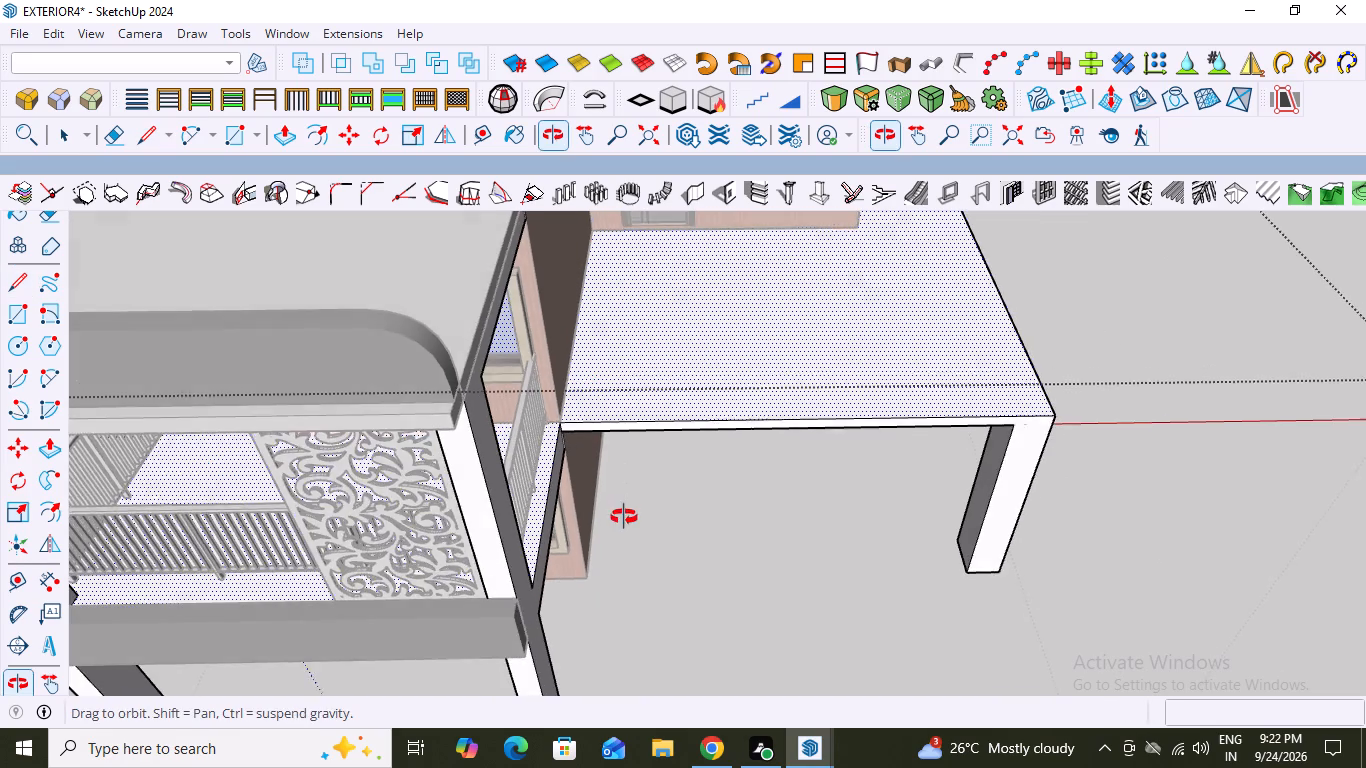
{"action": "middle_click_drag", "start_coordinate": [624, 517], "coordinate": [624, 524]}
{"action": "scroll", "coordinate": [624, 524], "scroll_direction": "down", "scroll_amount": 11}
{"action": "middle_click_drag", "start_coordinate": [689, 566], "coordinate": [738, 535]}
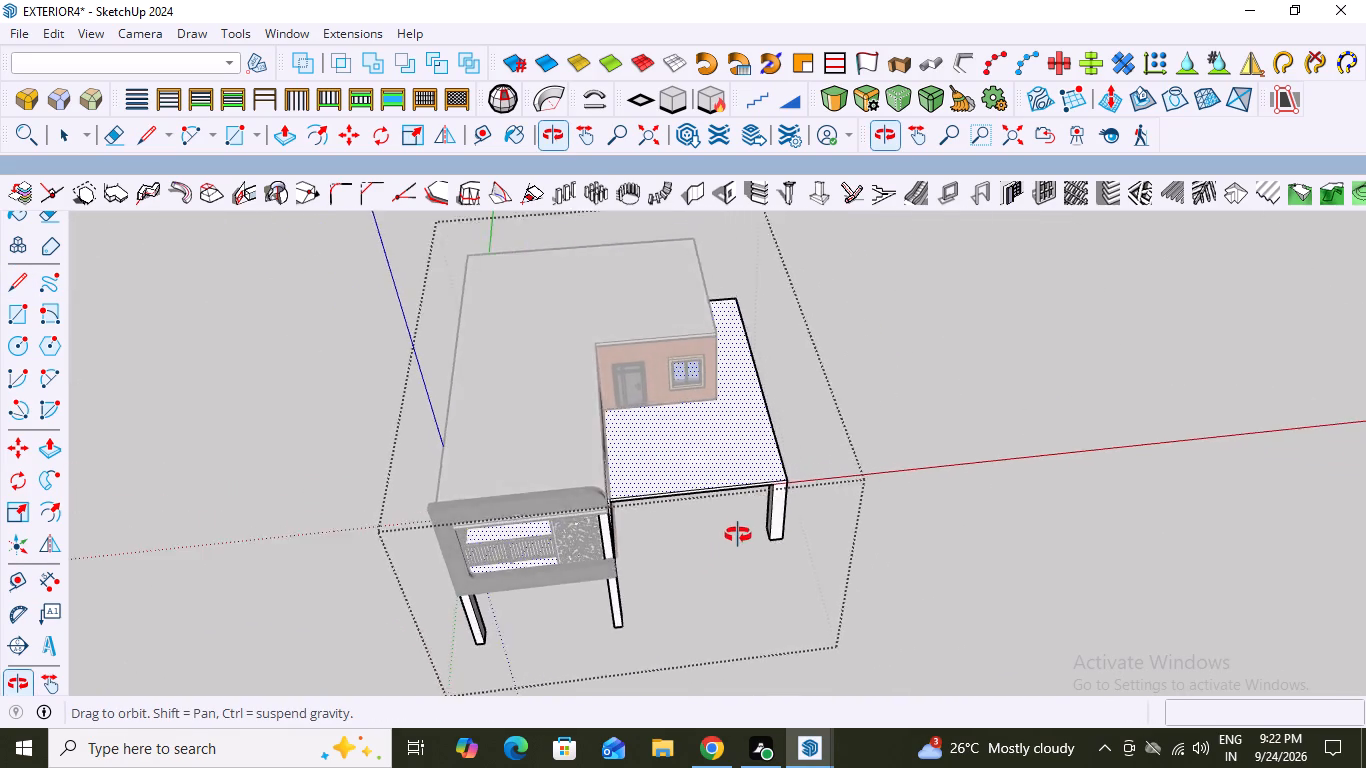
{"action": "middle_click_drag", "start_coordinate": [738, 535], "coordinate": [735, 482]}
{"action": "scroll", "coordinate": [692, 495], "scroll_direction": "up", "scroll_amount": 4}
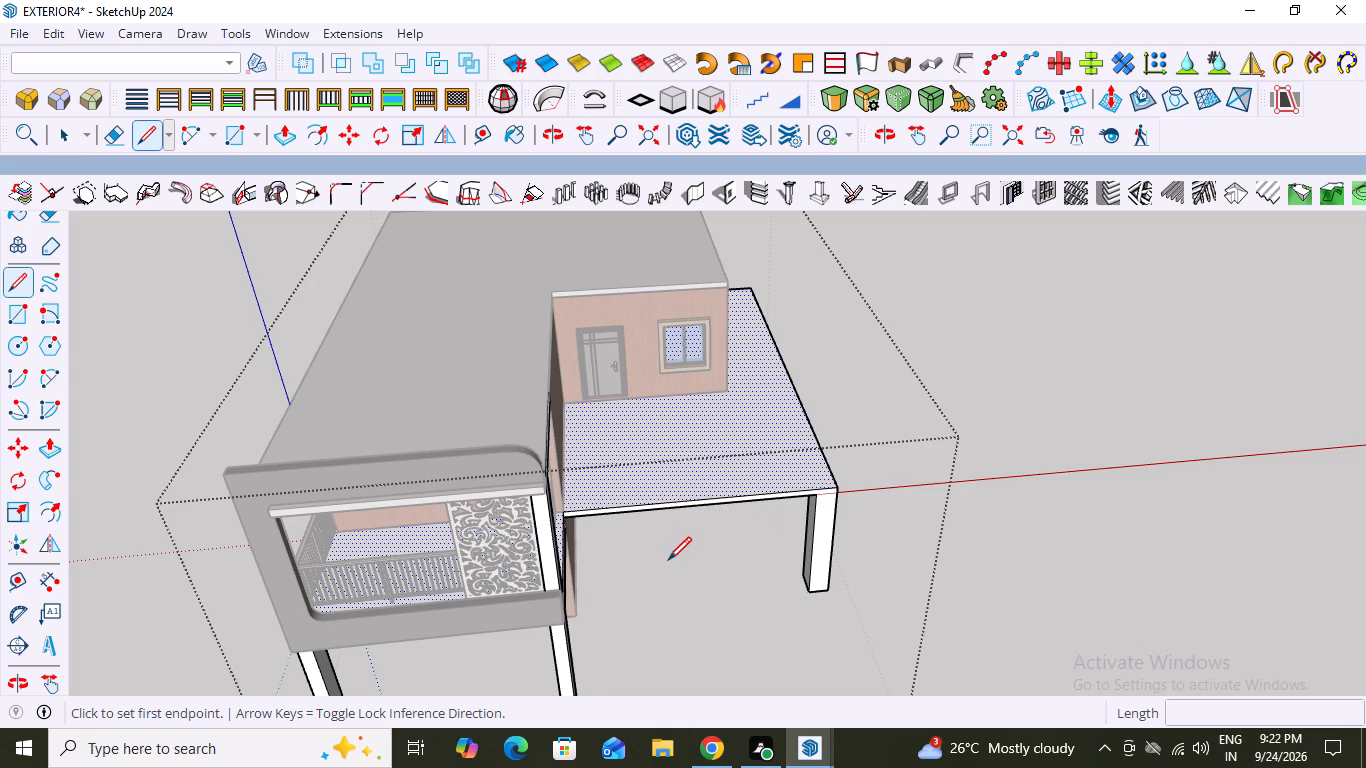
{"action": "middle_click_drag", "start_coordinate": [667, 560], "coordinate": [613, 544]}
{"action": "scroll", "coordinate": [622, 495], "scroll_direction": "up", "scroll_amount": 3}
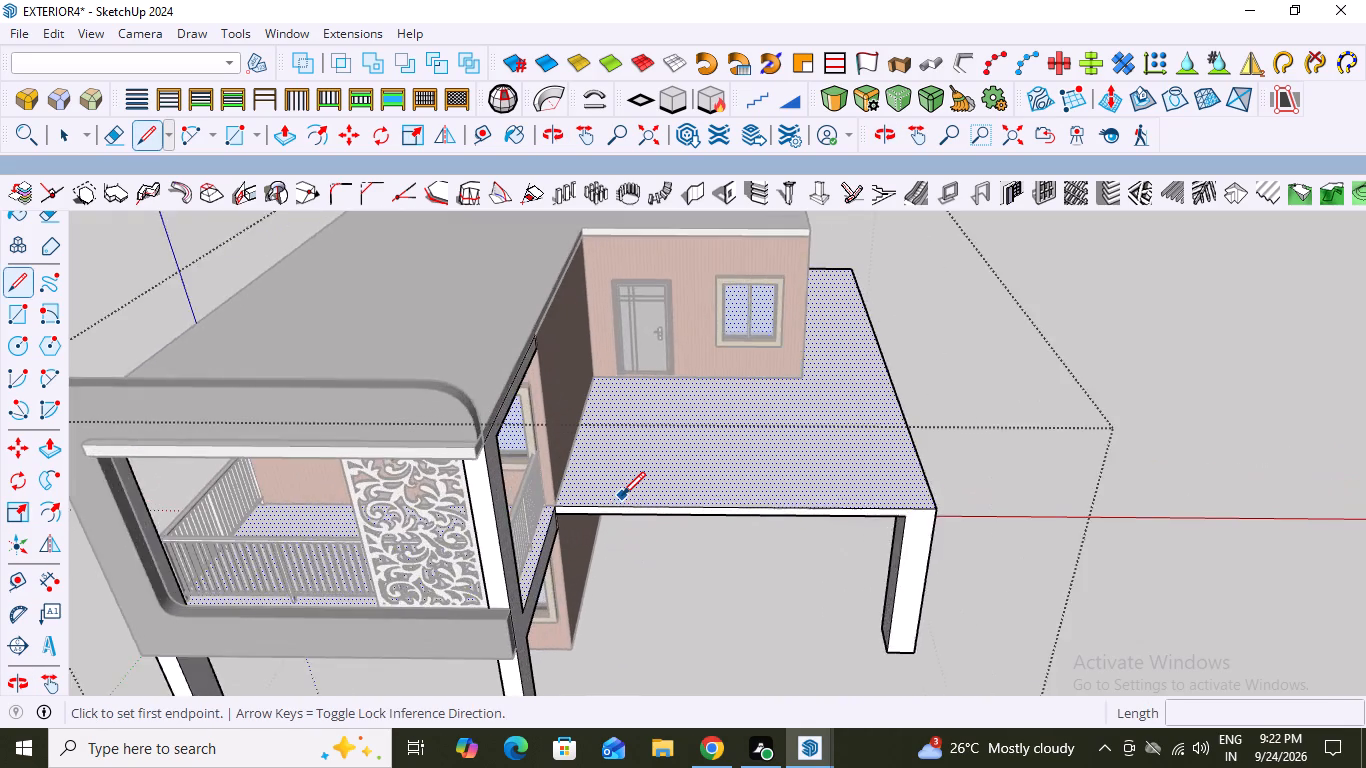
{"action": "scroll", "coordinate": [622, 495], "scroll_direction": "up", "scroll_amount": 8}
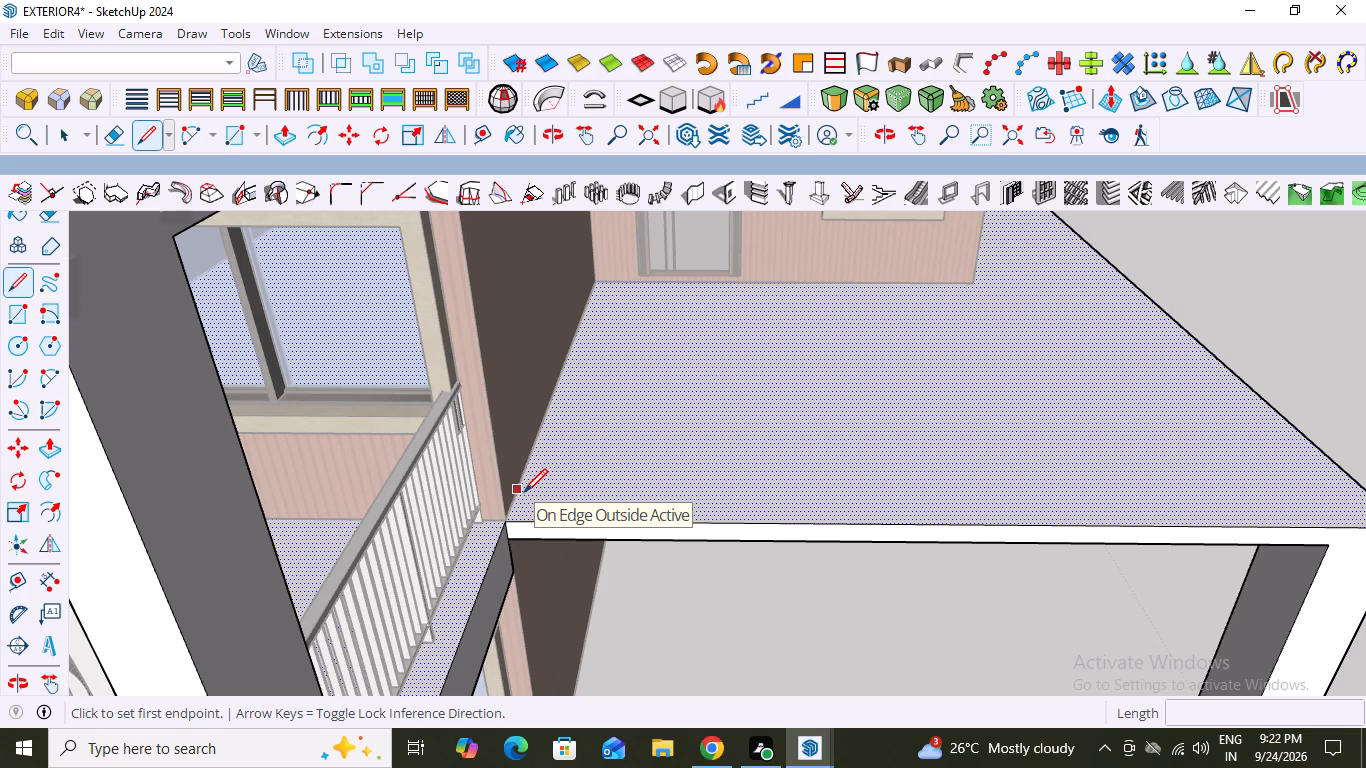
{"action": "scroll", "coordinate": [524, 492], "scroll_direction": "down", "scroll_amount": 3}
{"action": "scroll", "coordinate": [503, 489], "scroll_direction": "up", "scroll_amount": 5}
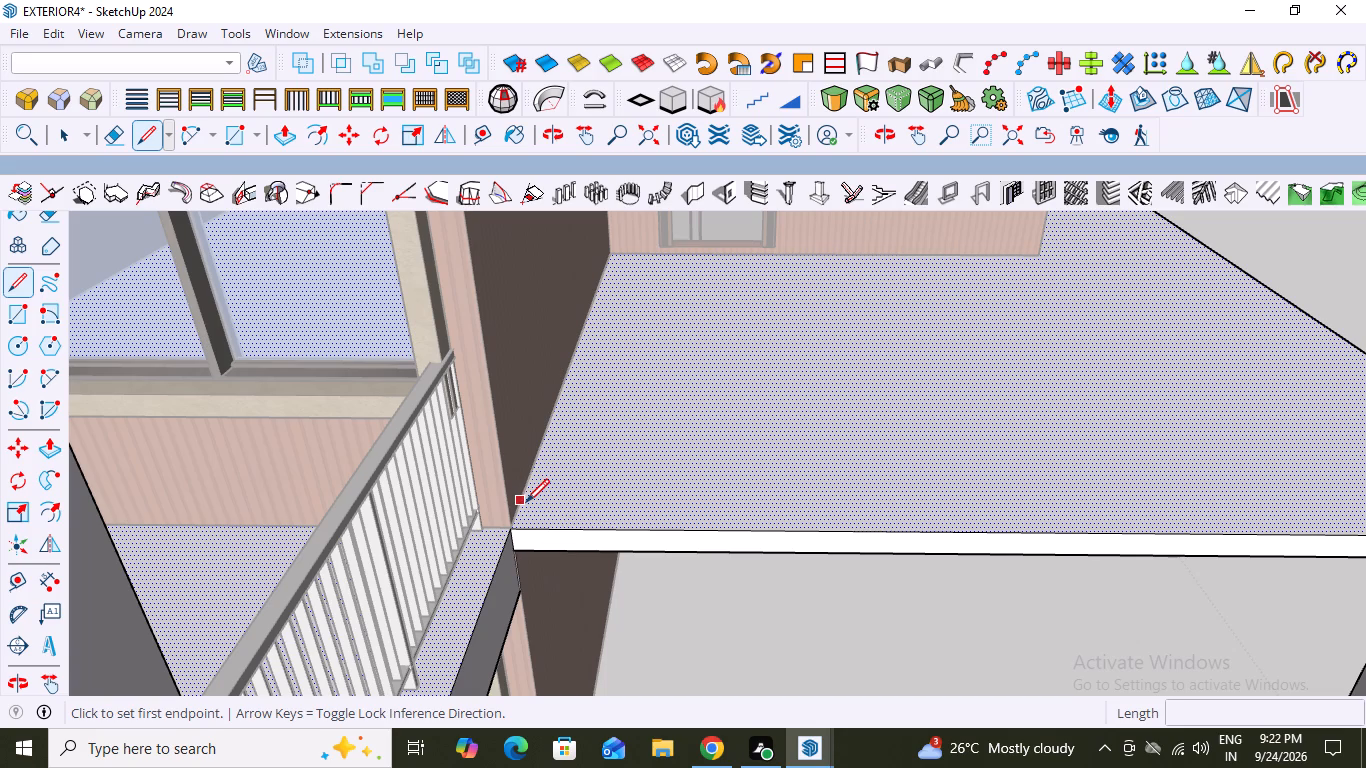
{"action": "left_click", "coordinate": [523, 504]}
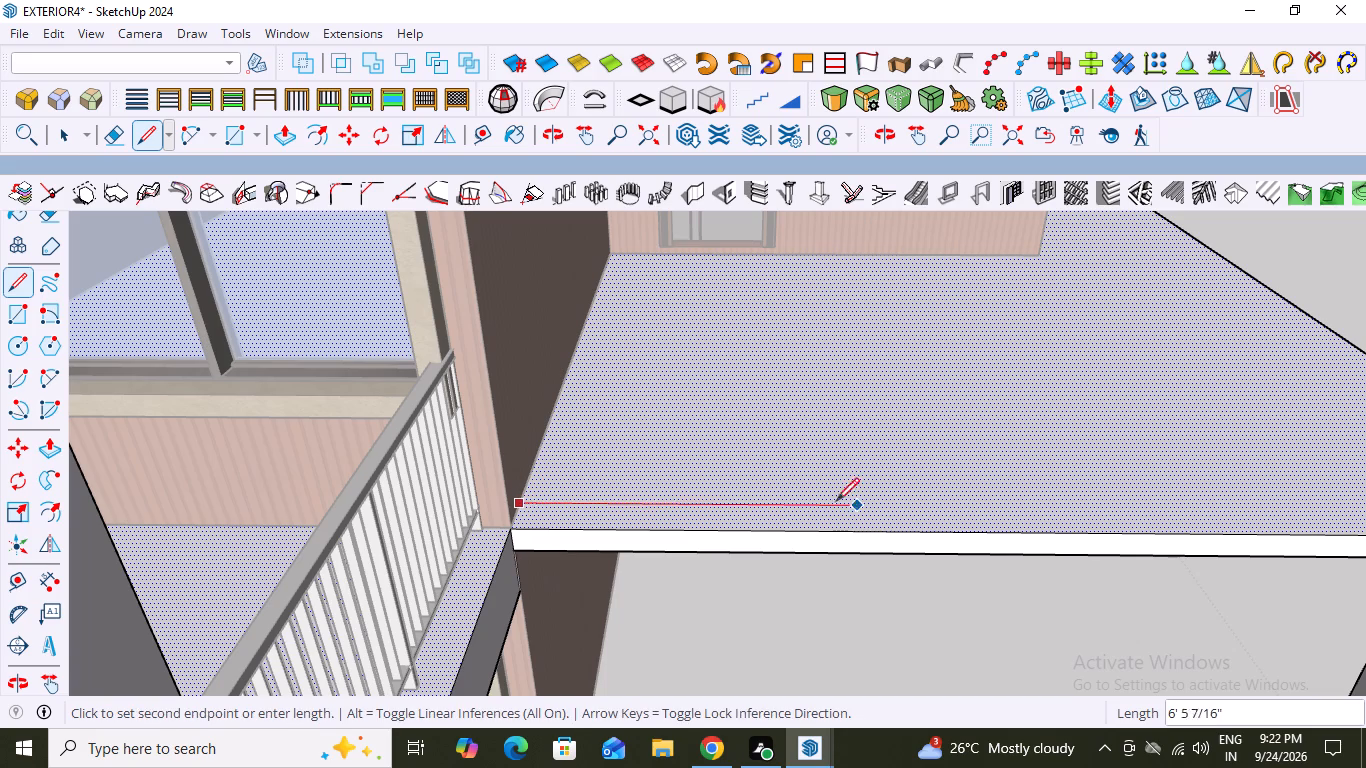
{"action": "scroll", "coordinate": [791, 485], "scroll_direction": "down", "scroll_amount": 3}
{"action": "scroll", "coordinate": [1205, 485], "scroll_direction": "down", "scroll_amount": 3}
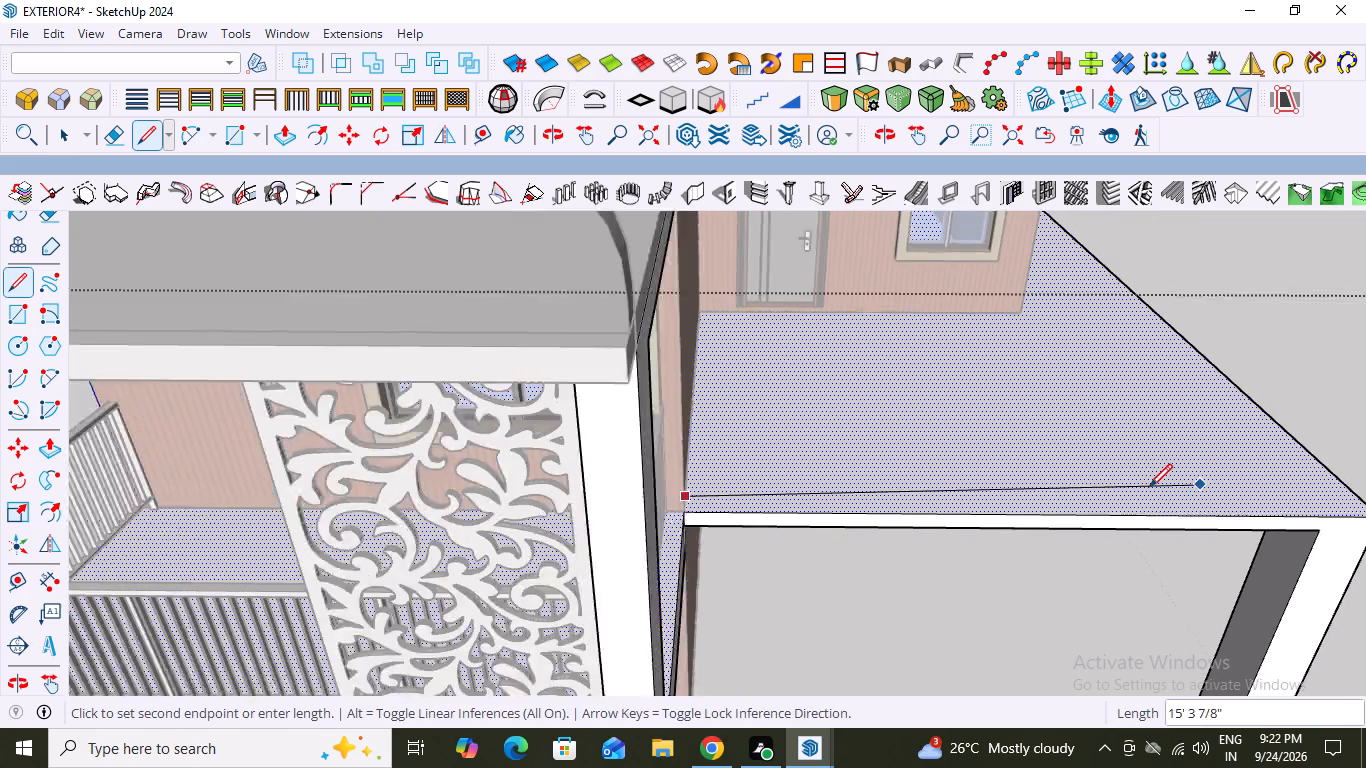
{"action": "scroll", "coordinate": [1307, 489], "scroll_direction": "up", "scroll_amount": 2}
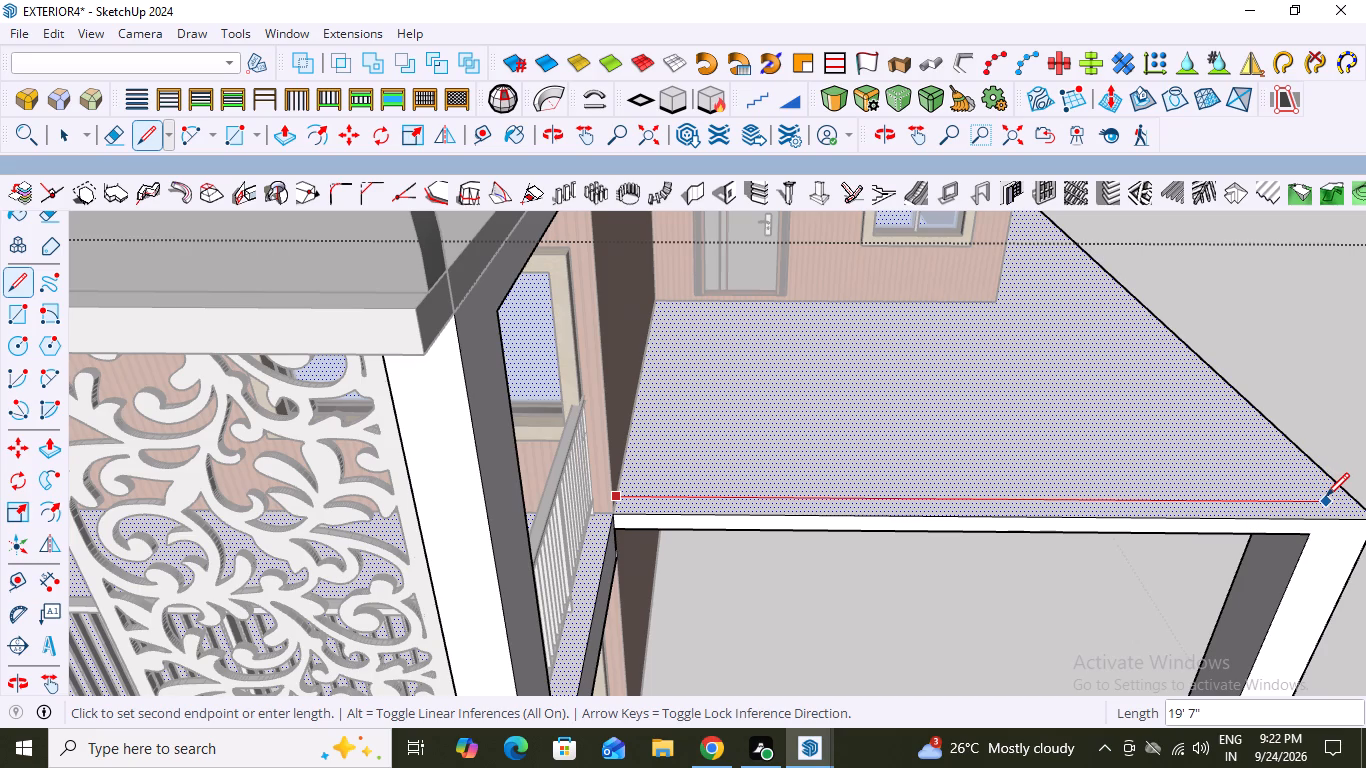
{"action": "left_click", "coordinate": [1326, 496]}
Continue the inset line about 34' 7" along the terrace's long outer edge, parallel to it, stopping just short of the back edge.
{"action": "scroll", "coordinate": [1272, 441], "scroll_direction": "down", "scroll_amount": 8}
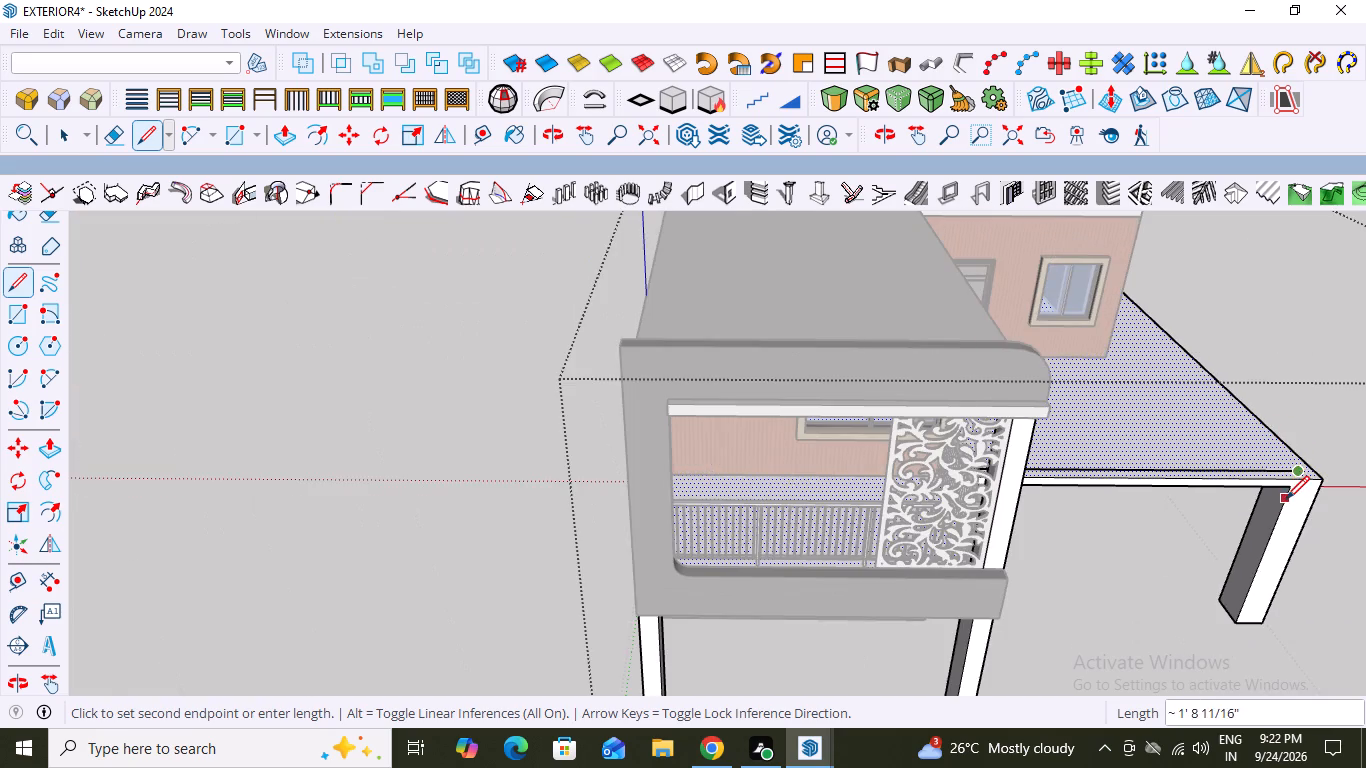
{"action": "middle_click_drag", "start_coordinate": [1286, 499], "coordinate": [1180, 514]}
{"action": "scroll", "coordinate": [1180, 514], "scroll_direction": "down", "scroll_amount": 14}
{"action": "middle_click_drag", "start_coordinate": [1254, 530], "coordinate": [1209, 529]}
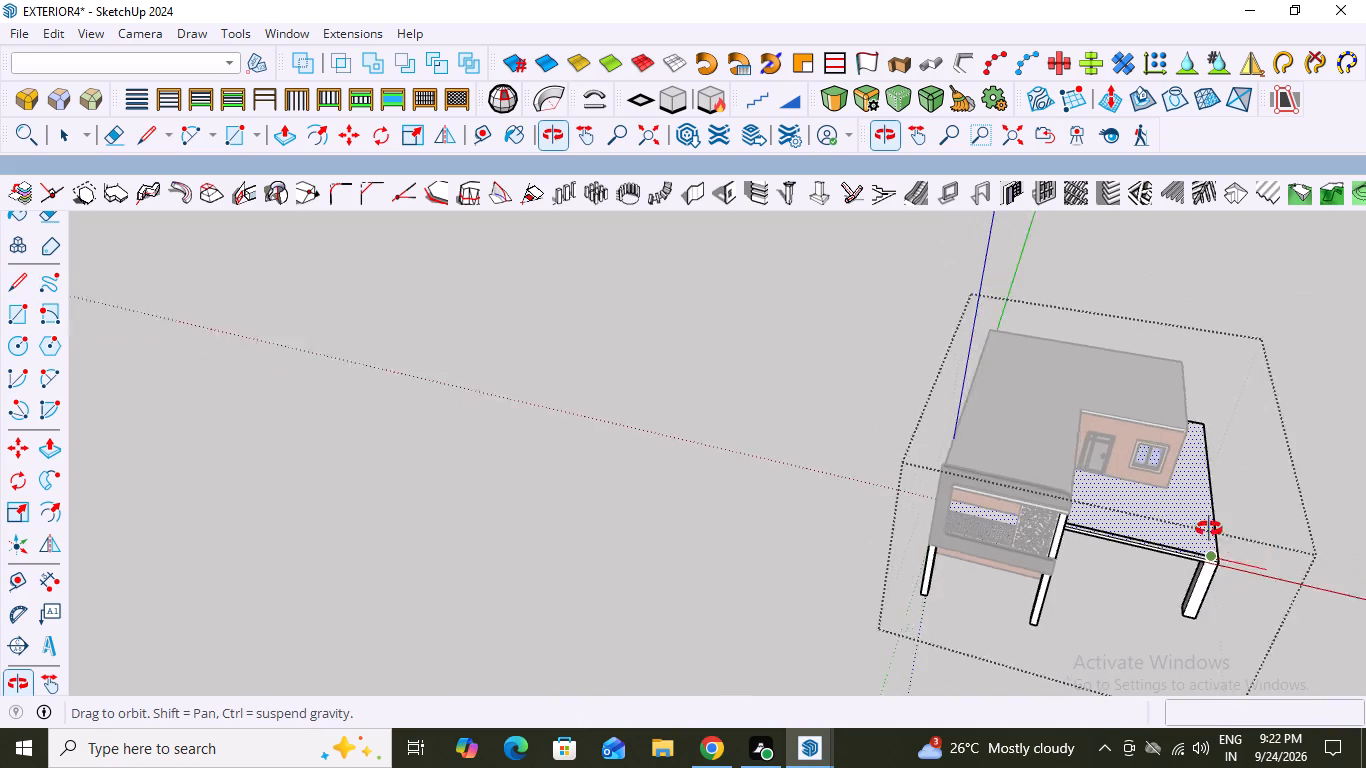
{"action": "middle_click_drag", "start_coordinate": [1209, 529], "coordinate": [1151, 515]}
{"action": "scroll", "coordinate": [1151, 515], "scroll_direction": "down", "scroll_amount": 5}
{"action": "scroll", "coordinate": [1268, 646], "scroll_direction": "up", "scroll_amount": 11}
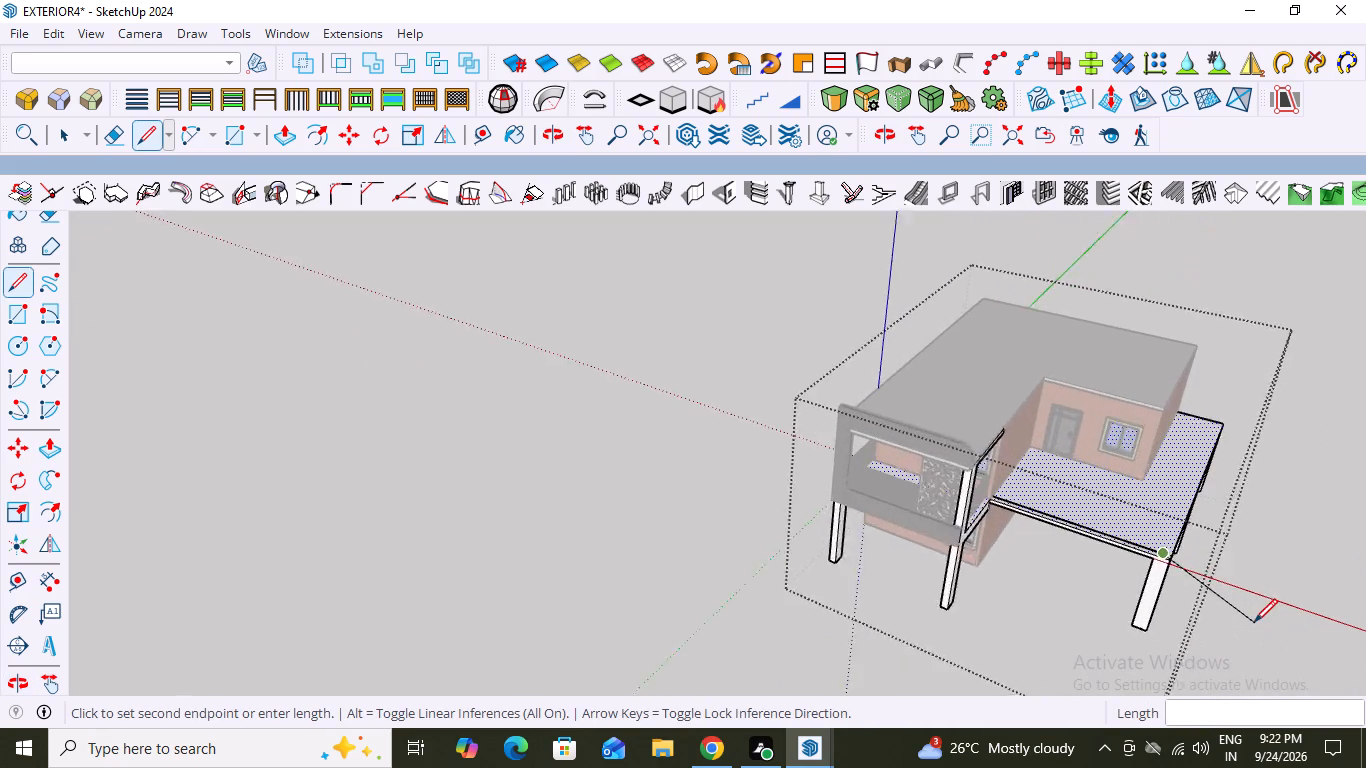
{"action": "scroll", "coordinate": [1254, 622], "scroll_direction": "up", "scroll_amount": 1}
{"action": "scroll", "coordinate": [1254, 622], "scroll_direction": "down", "scroll_amount": 2}
{"action": "scroll", "coordinate": [1254, 614], "scroll_direction": "up", "scroll_amount": 4}
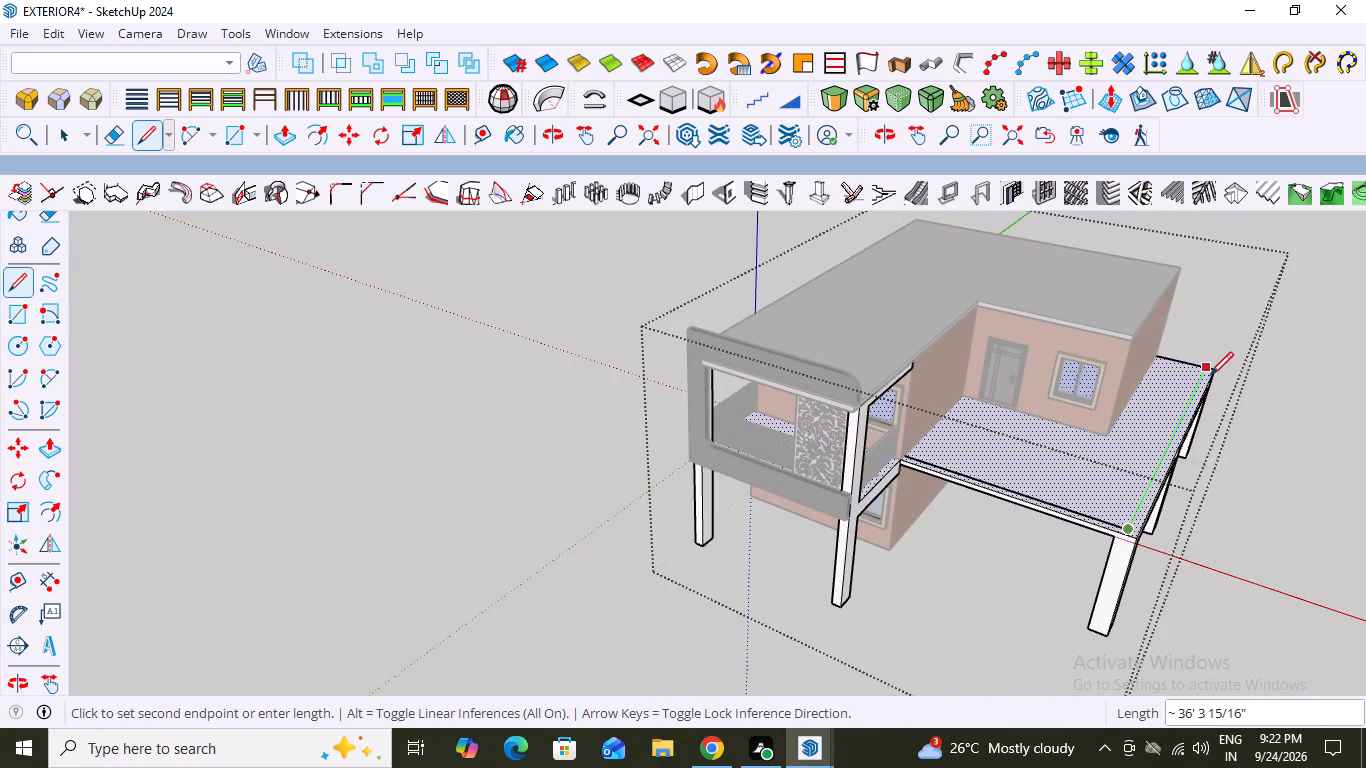
{"action": "scroll", "coordinate": [1201, 376], "scroll_direction": "up", "scroll_amount": 9}
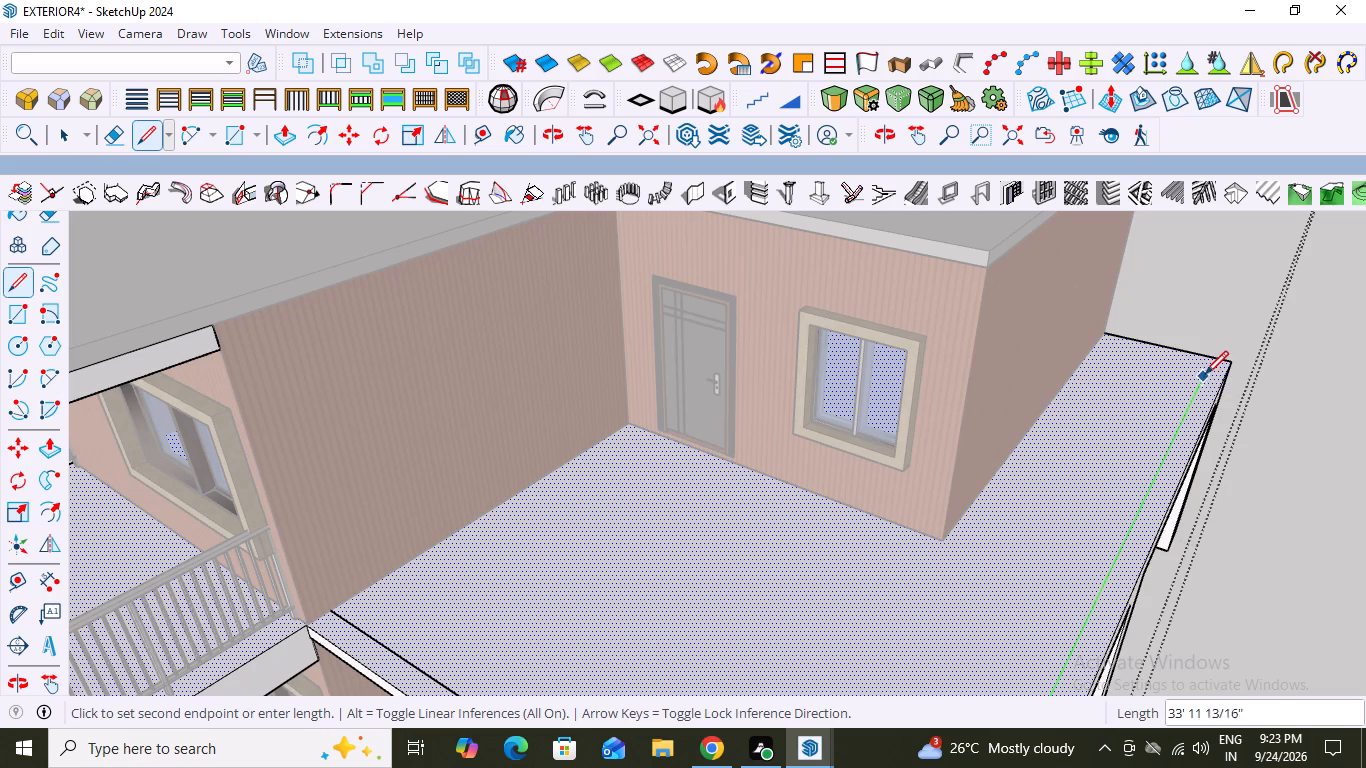
{"action": "scroll", "coordinate": [1205, 374], "scroll_direction": "up", "scroll_amount": 5}
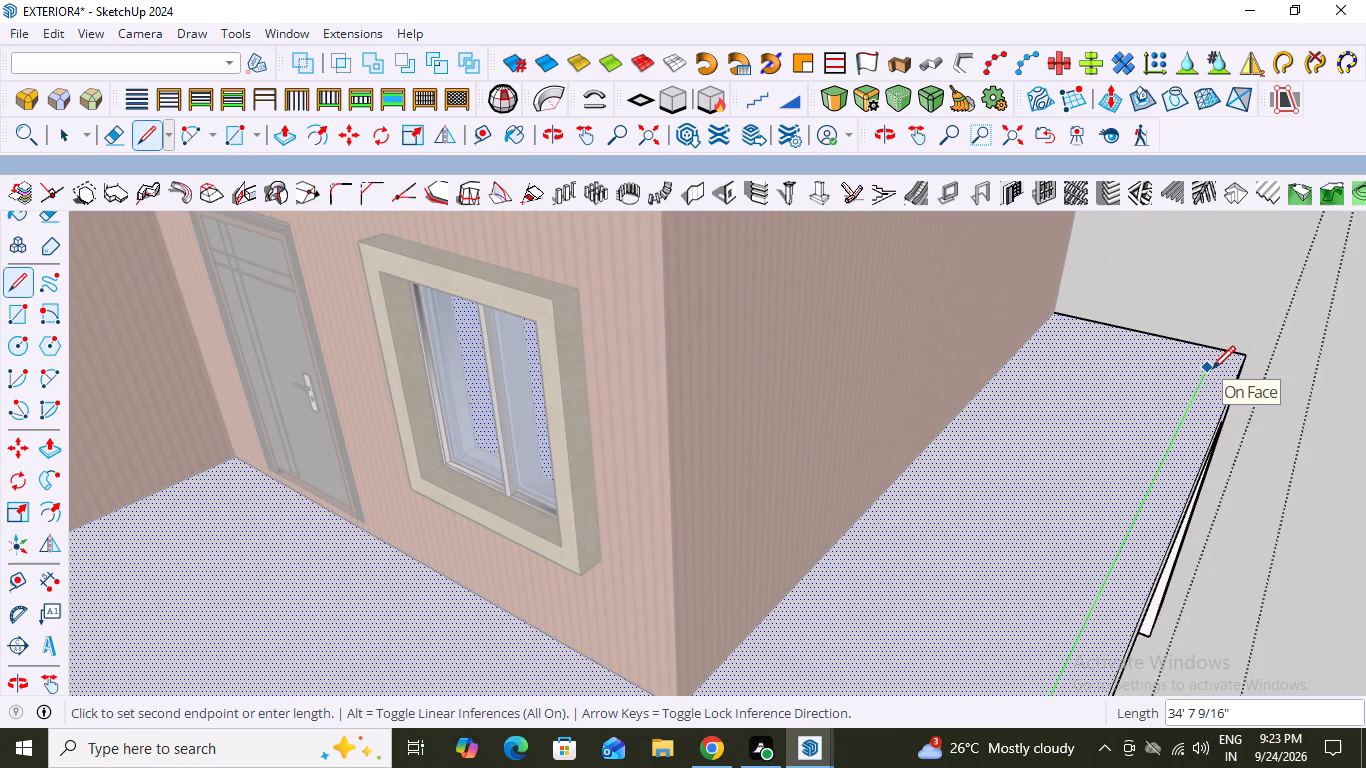
{"action": "left_click", "coordinate": [1212, 373]}
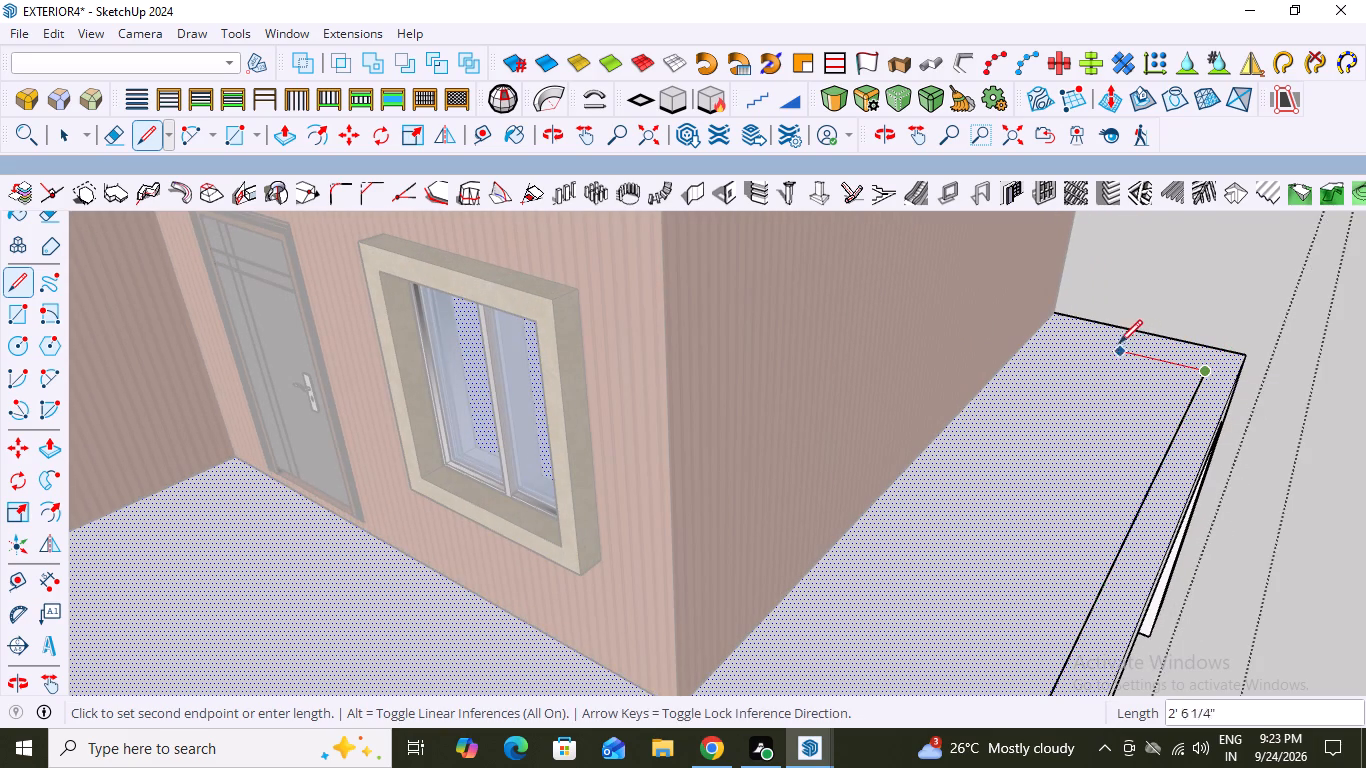
Finish the inset path with a segment about 5' 2 11/16" long parallel to the back edge, ending at the house wall.
{"action": "left_click", "coordinate": [1037, 332]}
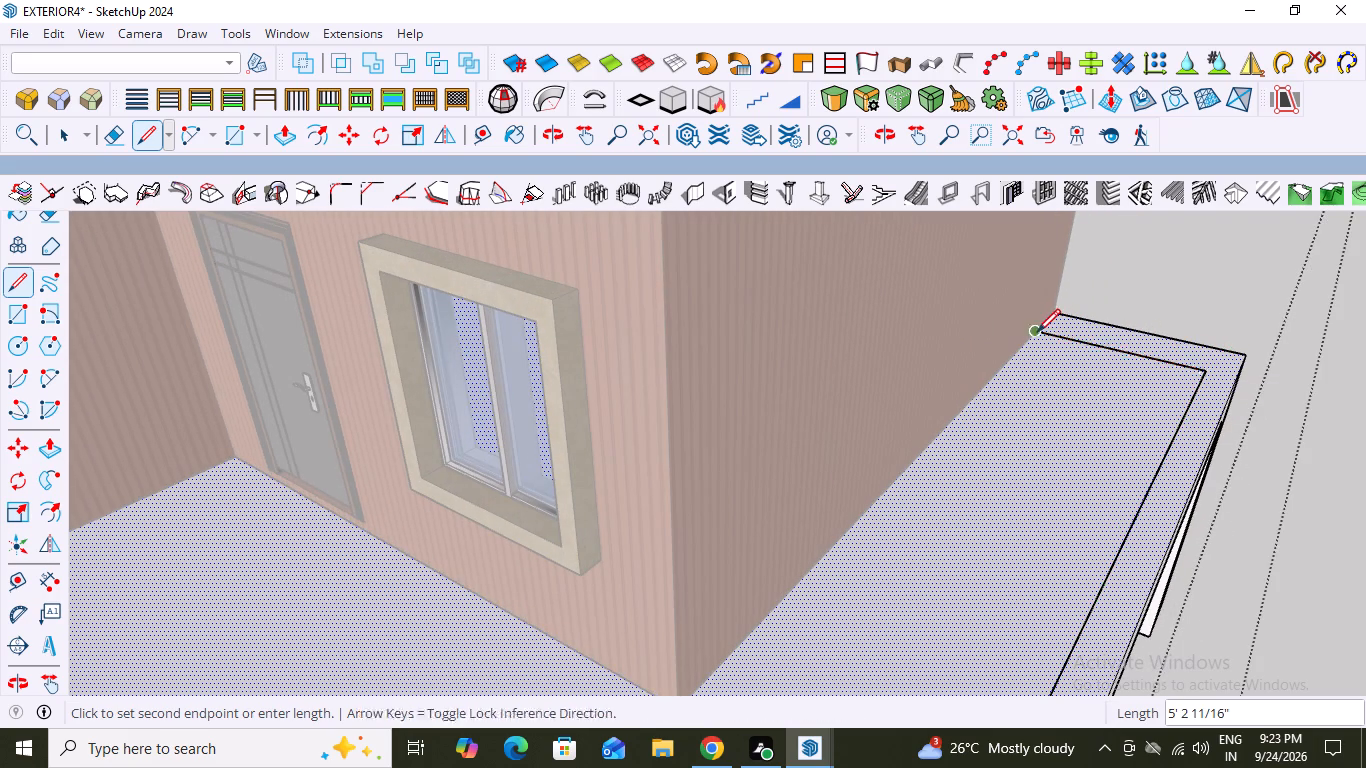
{"action": "scroll", "coordinate": [1077, 350], "scroll_direction": "down", "scroll_amount": 10}
{"action": "key", "text": "space"}
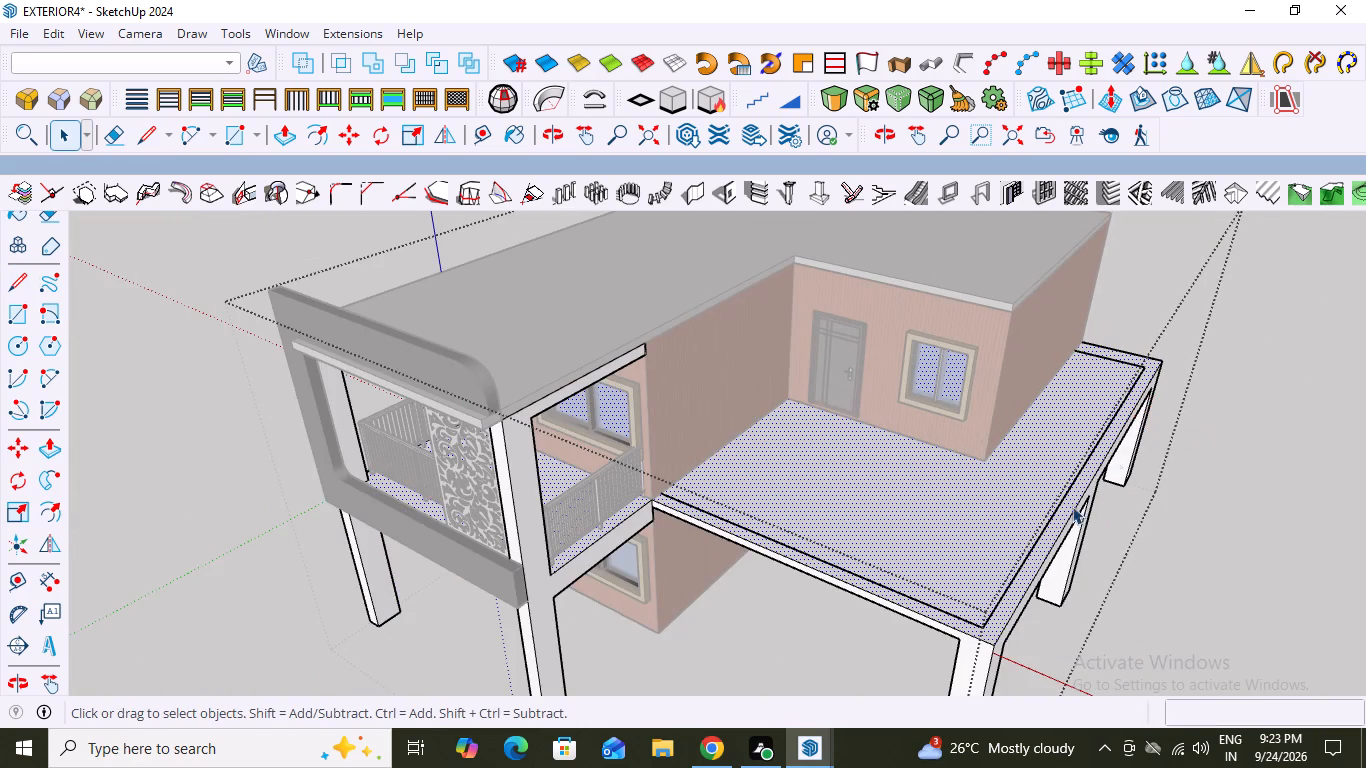
Create a panel fence along the three connected inset lines on the terrace slab, and exit the slab and column group.
{"action": "scroll", "coordinate": [989, 587], "scroll_direction": "up", "scroll_amount": 6}
{"action": "scroll", "coordinate": [1008, 566], "scroll_direction": "down", "scroll_amount": 4}
{"action": "scroll", "coordinate": [716, 651], "scroll_direction": "up", "scroll_amount": 2}
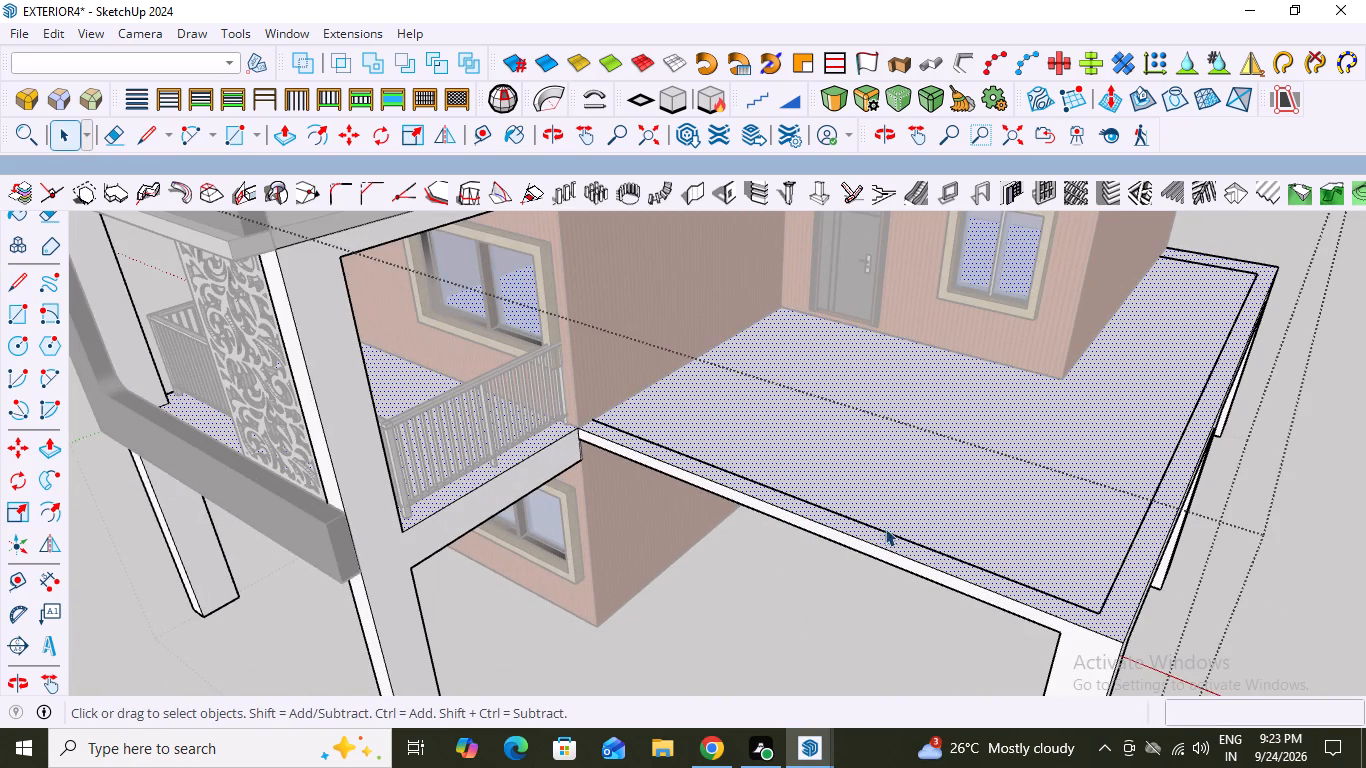
{"action": "left_click", "coordinate": [897, 534]}
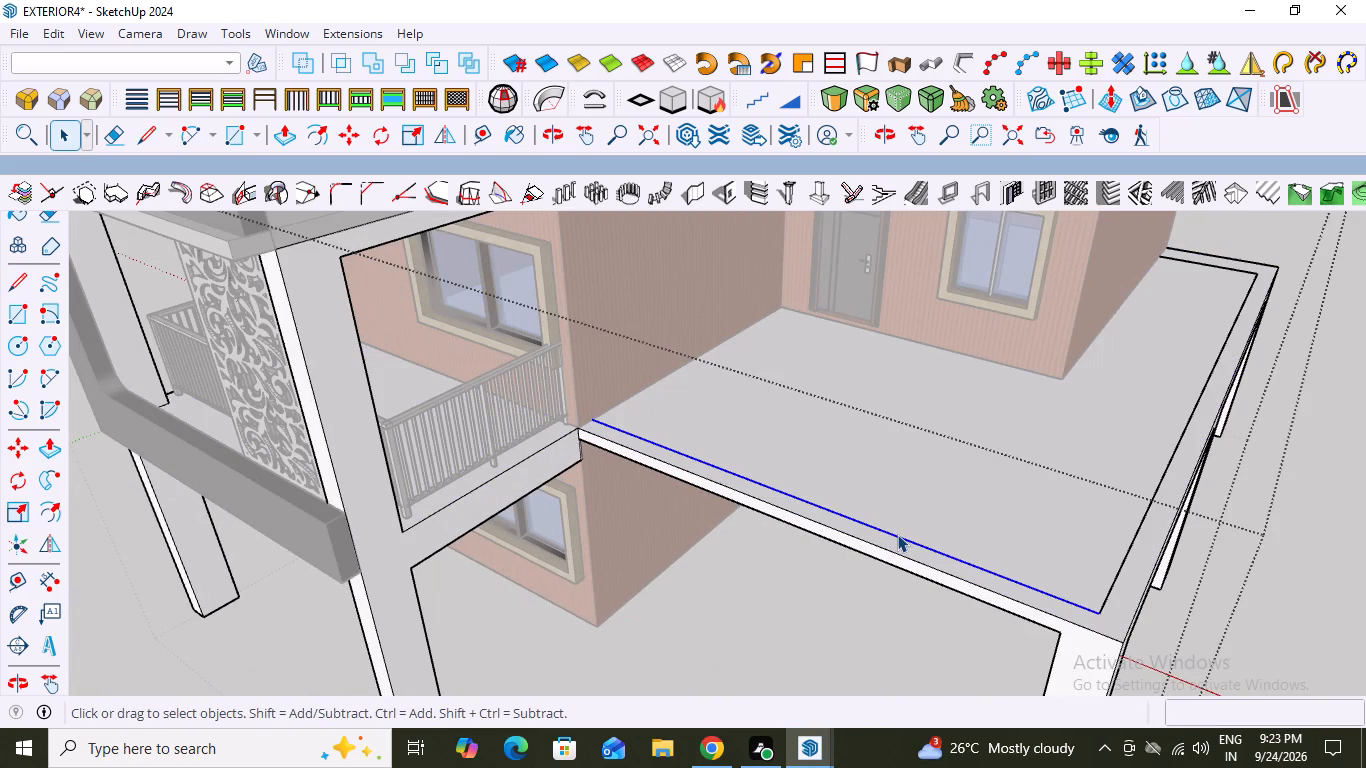
{"action": "left_click", "coordinate": [1110, 583], "text": "shift"}
{"action": "left_click", "coordinate": [1240, 269], "text": "shift"}
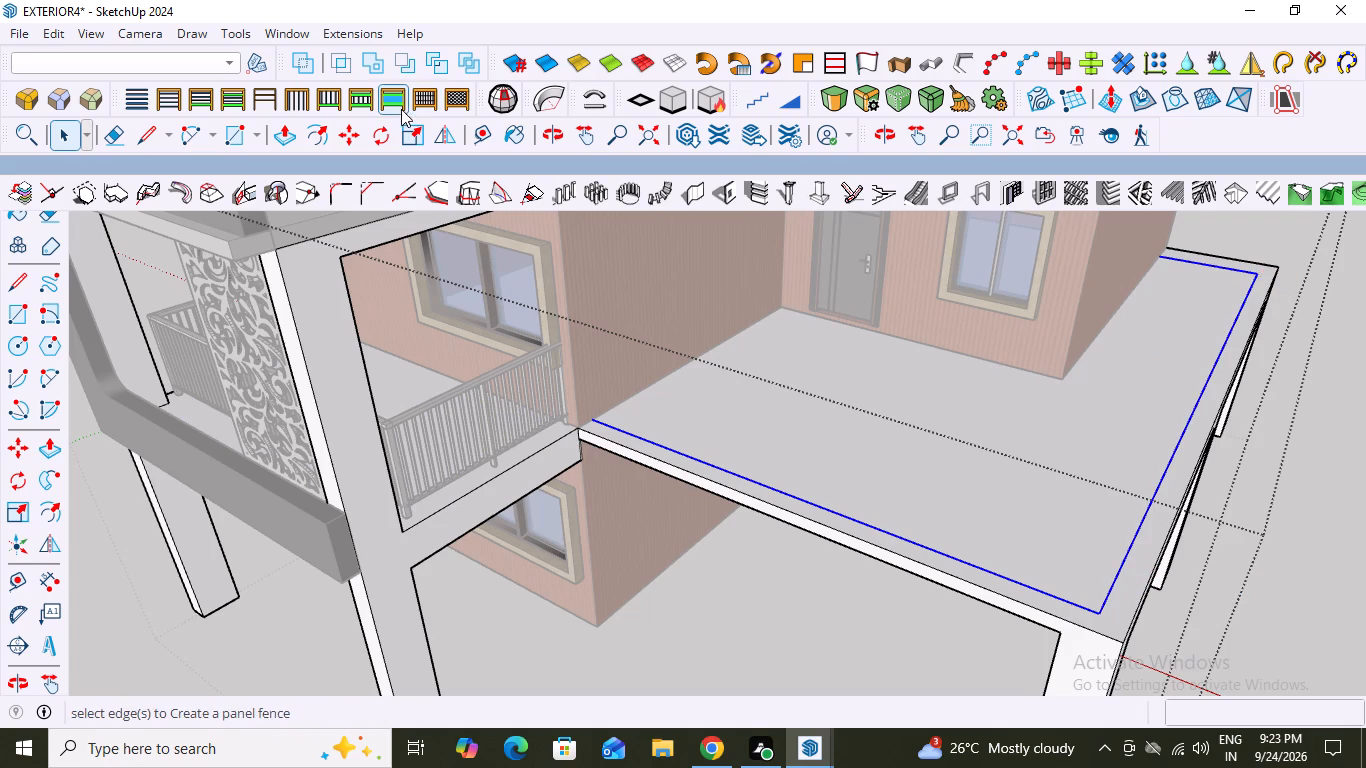
{"action": "left_click", "coordinate": [390, 99]}
{"action": "left_click", "coordinate": [646, 384]}
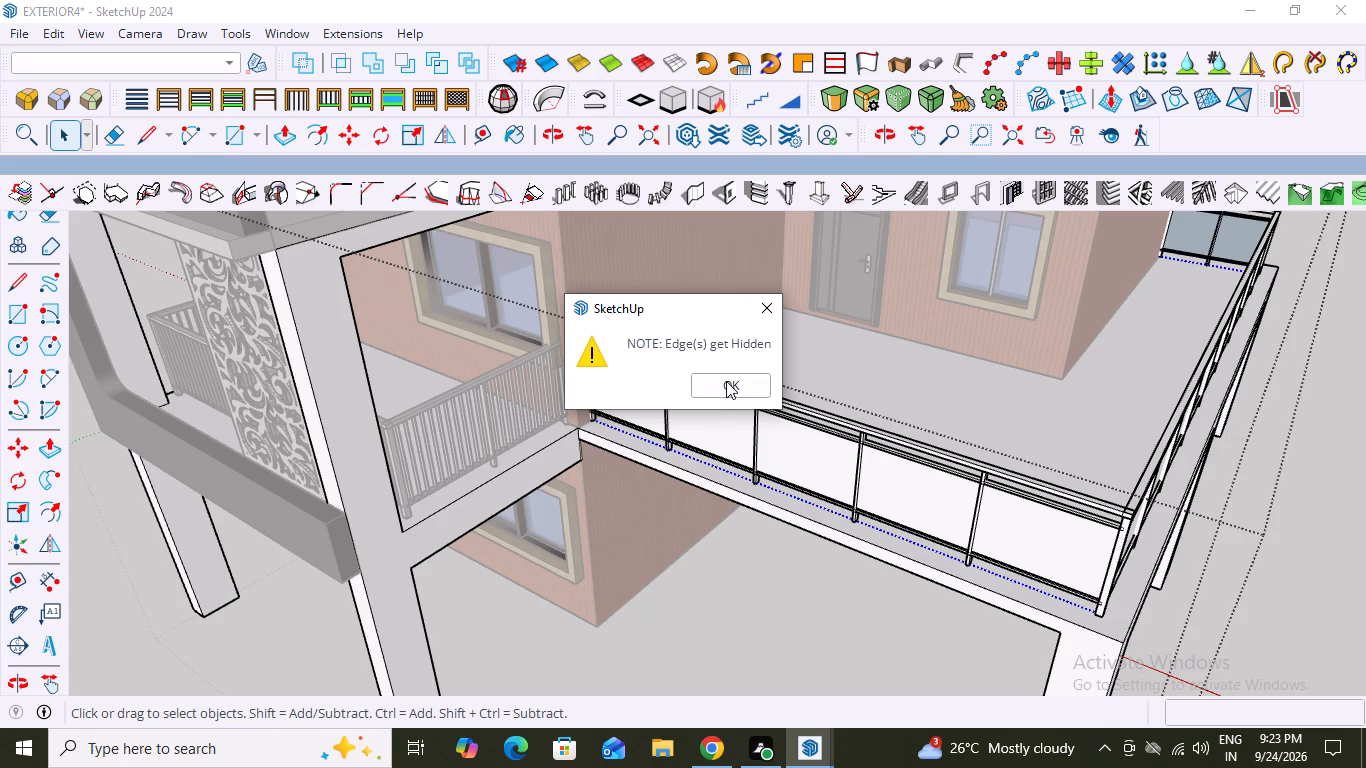
{"action": "left_click", "coordinate": [726, 381]}
{"action": "scroll", "coordinate": [612, 477], "scroll_direction": "down", "scroll_amount": 5}
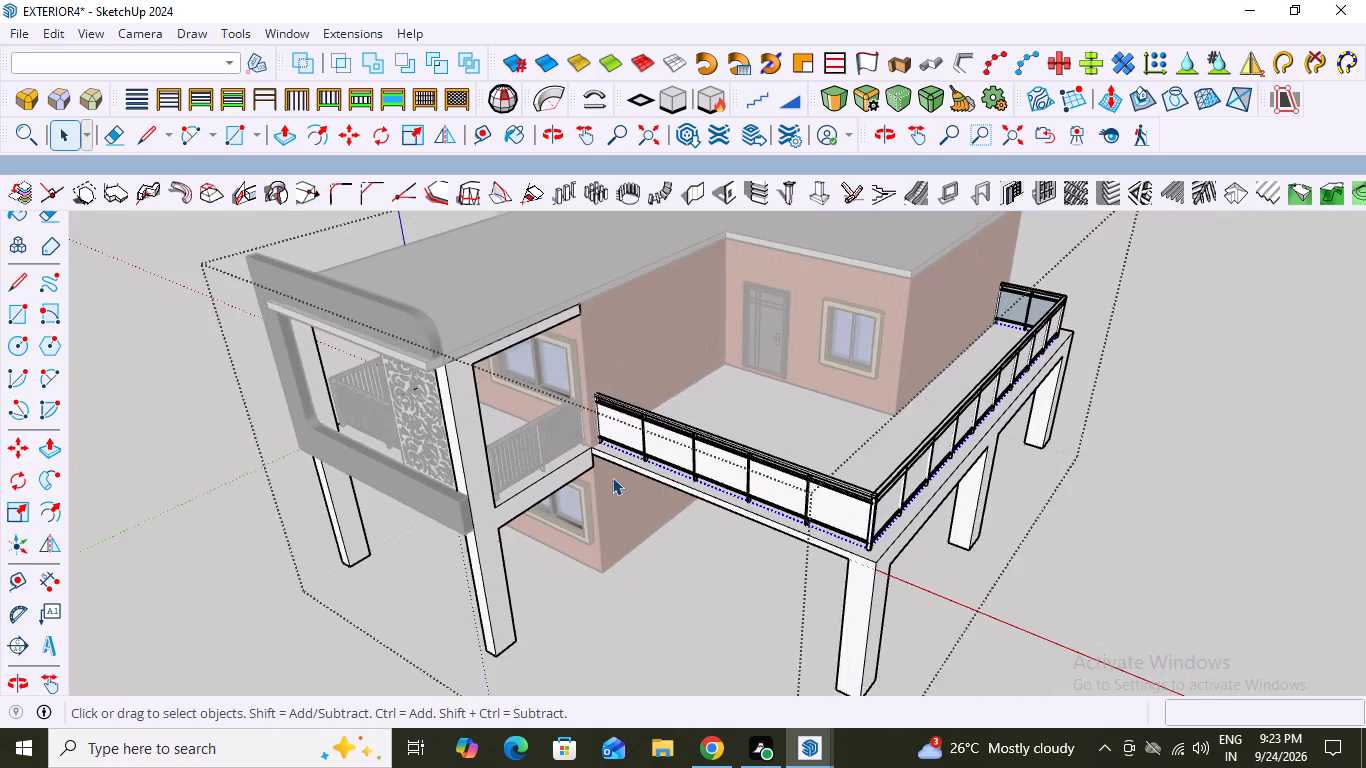
{"action": "scroll", "coordinate": [612, 477], "scroll_direction": "down", "scroll_amount": 1}
{"action": "key", "text": "space"}
{"action": "left_click", "coordinate": [1040, 522]}
Examine the terrace's panel fence and the whole house from the front, the sides and above.
{"action": "middle_click_drag", "start_coordinate": [874, 567], "coordinate": [859, 484]}
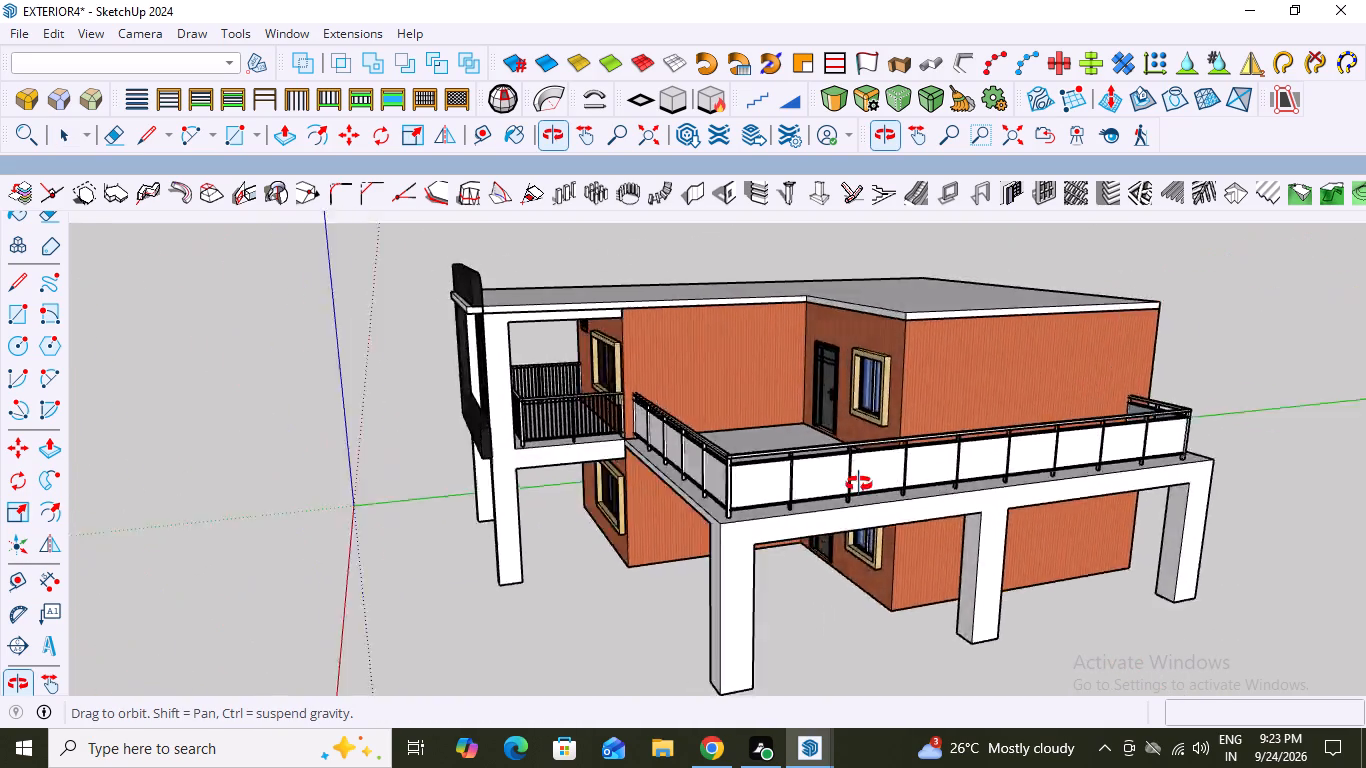
{"action": "middle_click_drag", "start_coordinate": [859, 484], "coordinate": [1060, 482]}
{"action": "middle_click_drag", "start_coordinate": [724, 483], "coordinate": [760, 436]}
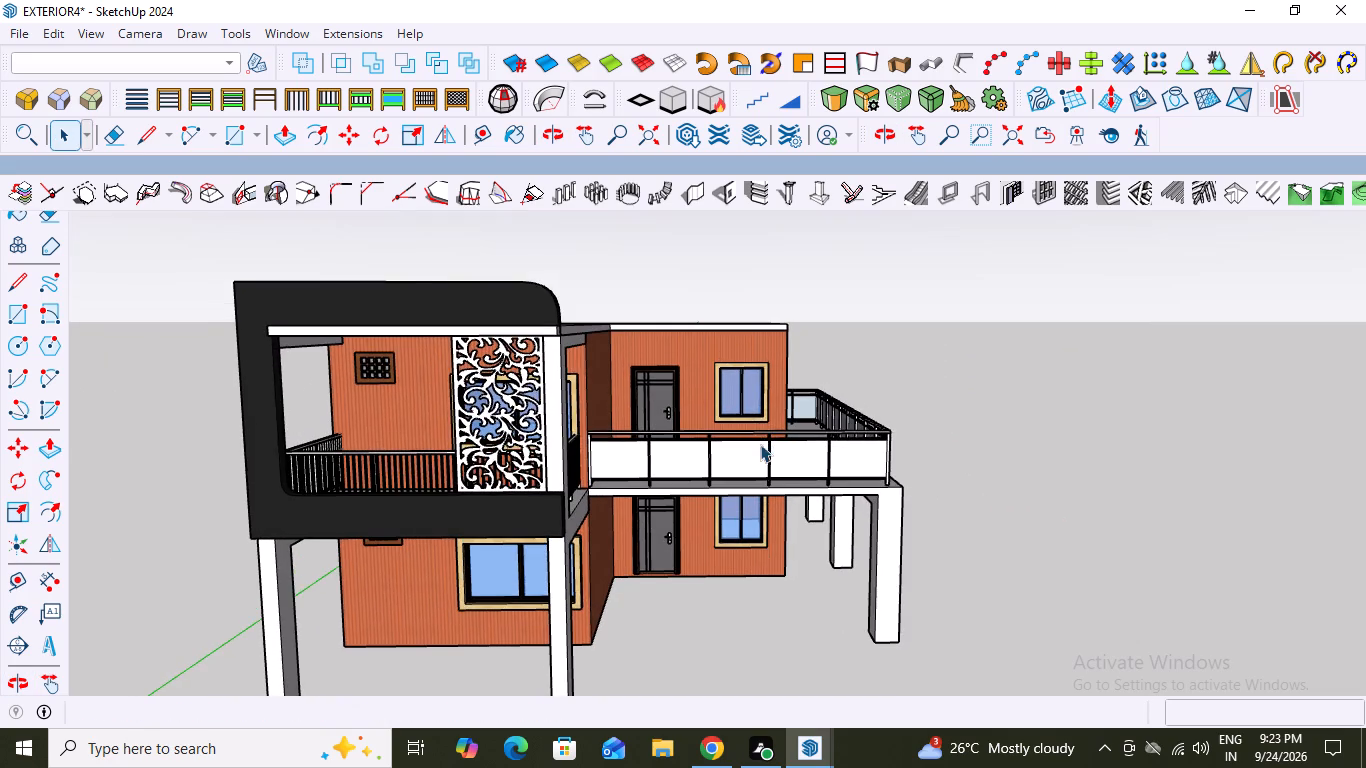
{"action": "scroll", "coordinate": [760, 473], "scroll_direction": "up", "scroll_amount": 2}
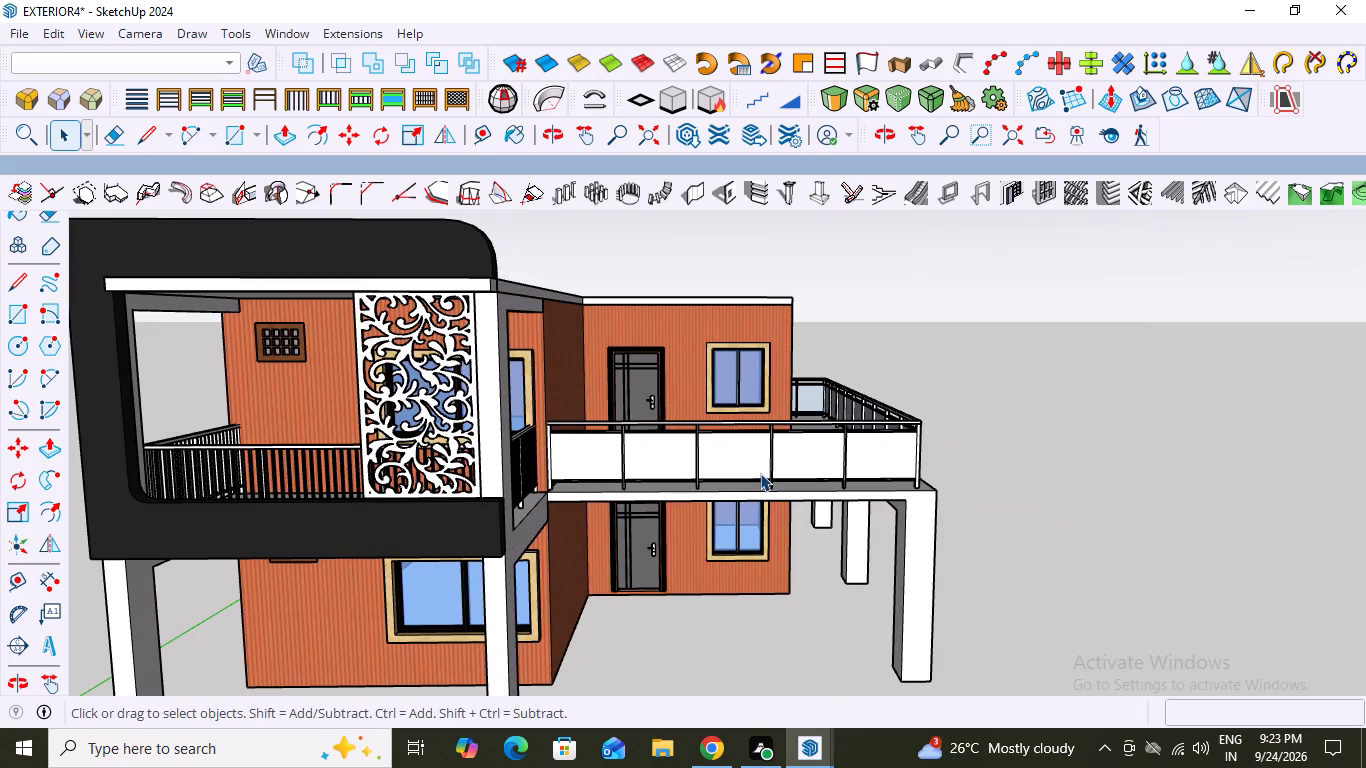
{"action": "scroll", "coordinate": [760, 473], "scroll_direction": "down", "scroll_amount": 9}
{"action": "middle_click_drag", "start_coordinate": [767, 533], "coordinate": [630, 521]}
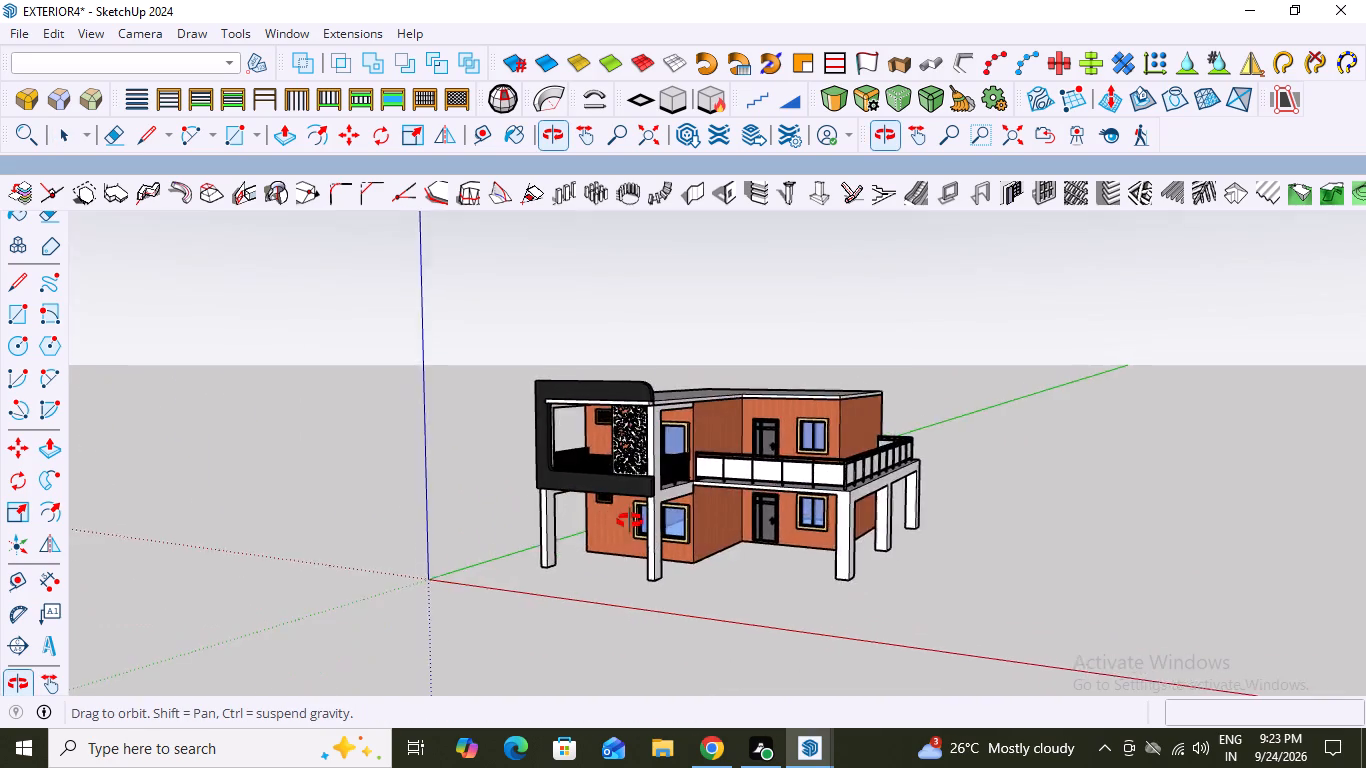
{"action": "middle_click_drag", "start_coordinate": [630, 521], "coordinate": [764, 518]}
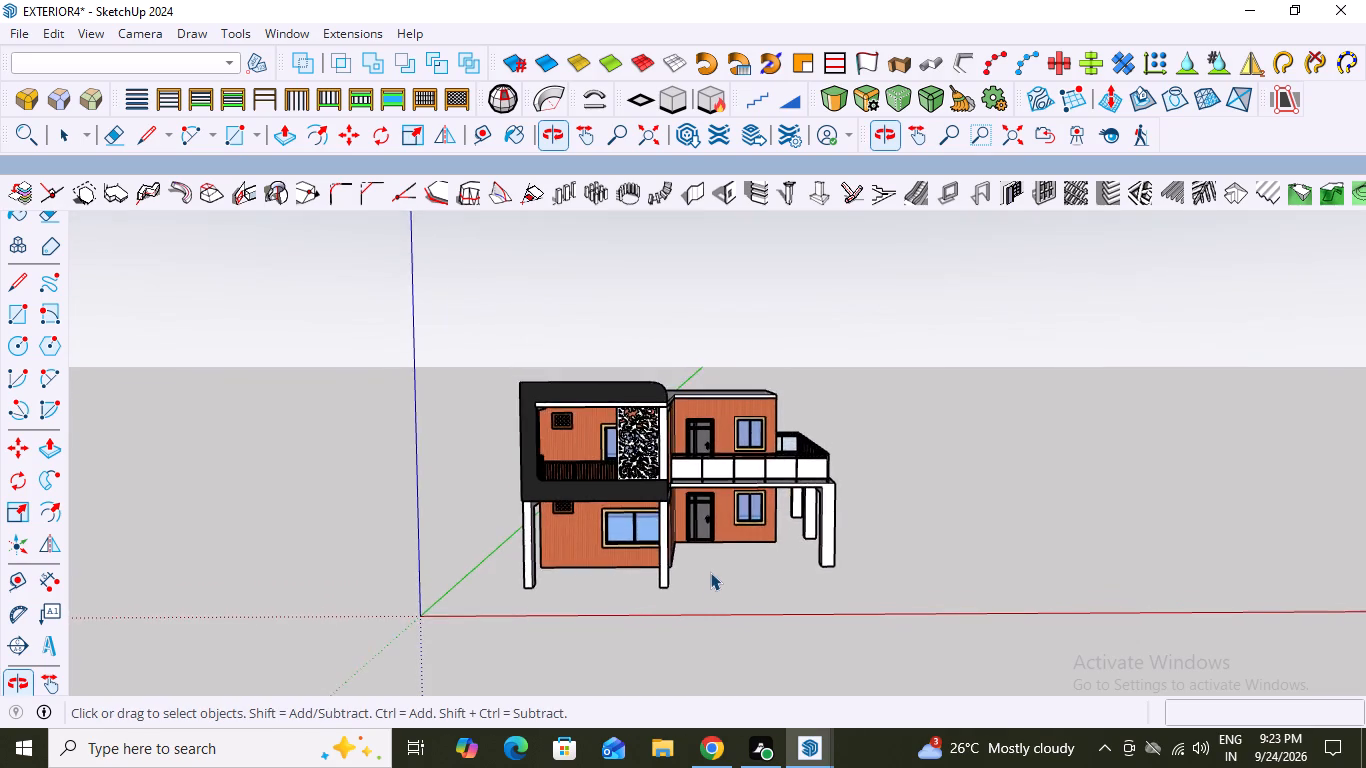
{"action": "scroll", "coordinate": [707, 576], "scroll_direction": "up", "scroll_amount": 2}
{"action": "scroll", "coordinate": [694, 440], "scroll_direction": "down", "scroll_amount": 3}
{"action": "middle_click_drag", "start_coordinate": [723, 446], "coordinate": [719, 491]}
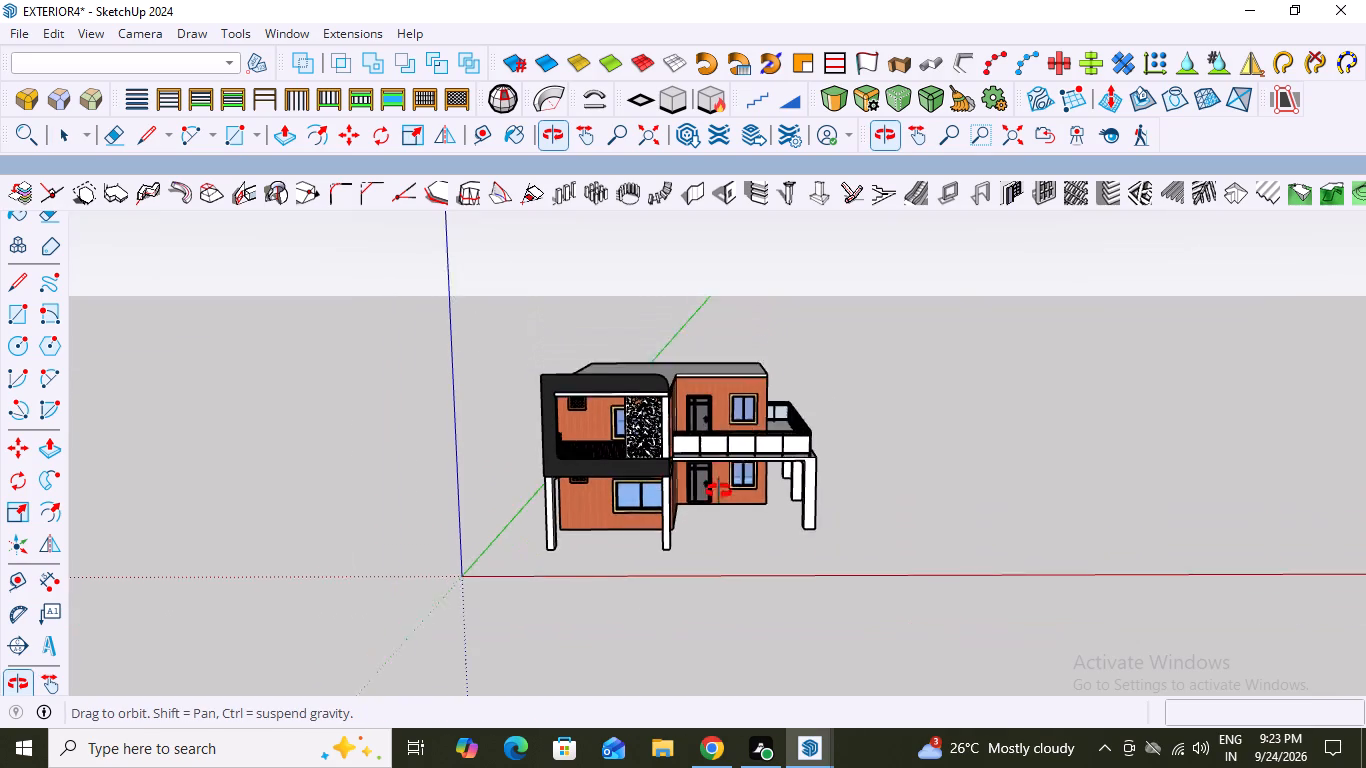
{"action": "middle_click_drag", "start_coordinate": [719, 491], "coordinate": [737, 564]}
{"action": "scroll", "coordinate": [735, 566], "scroll_direction": "down", "scroll_amount": 2}
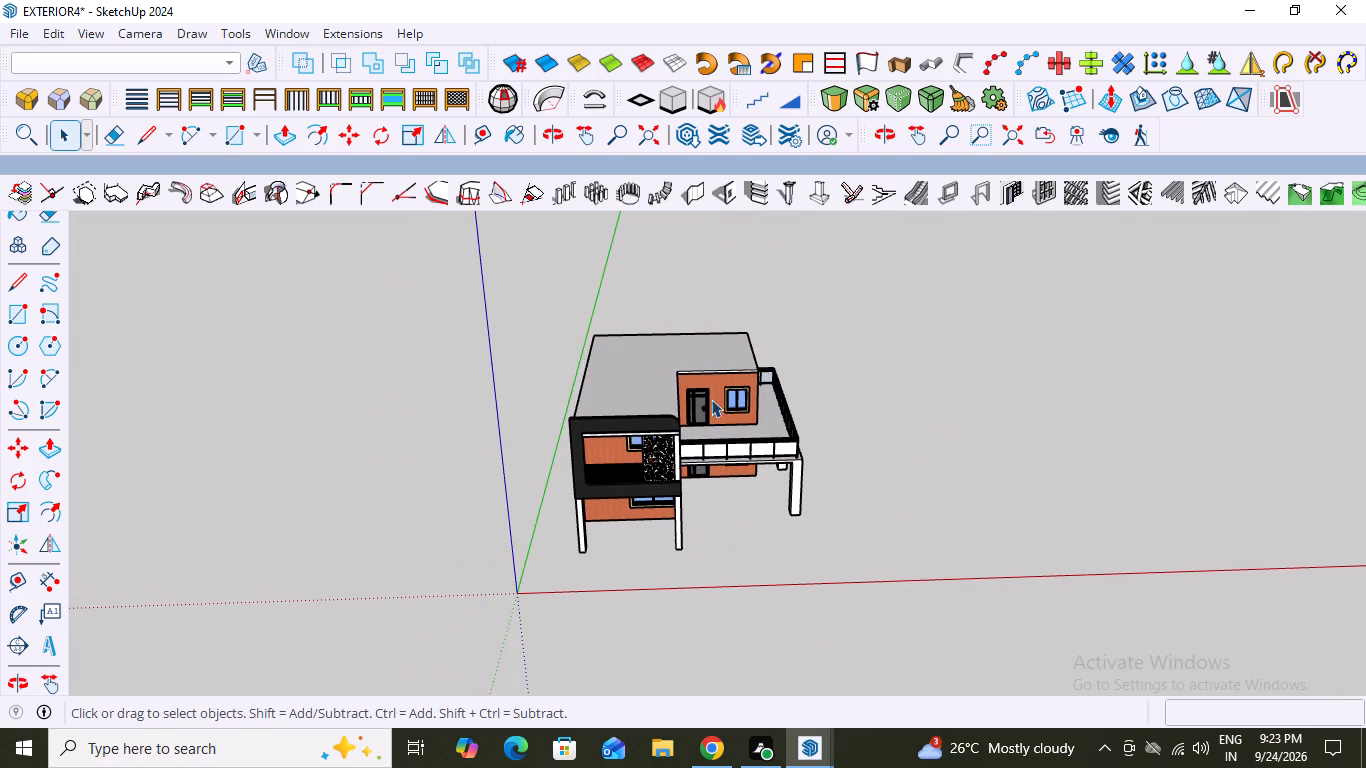
{"action": "middle_click_drag", "start_coordinate": [602, 367], "coordinate": [731, 388]}
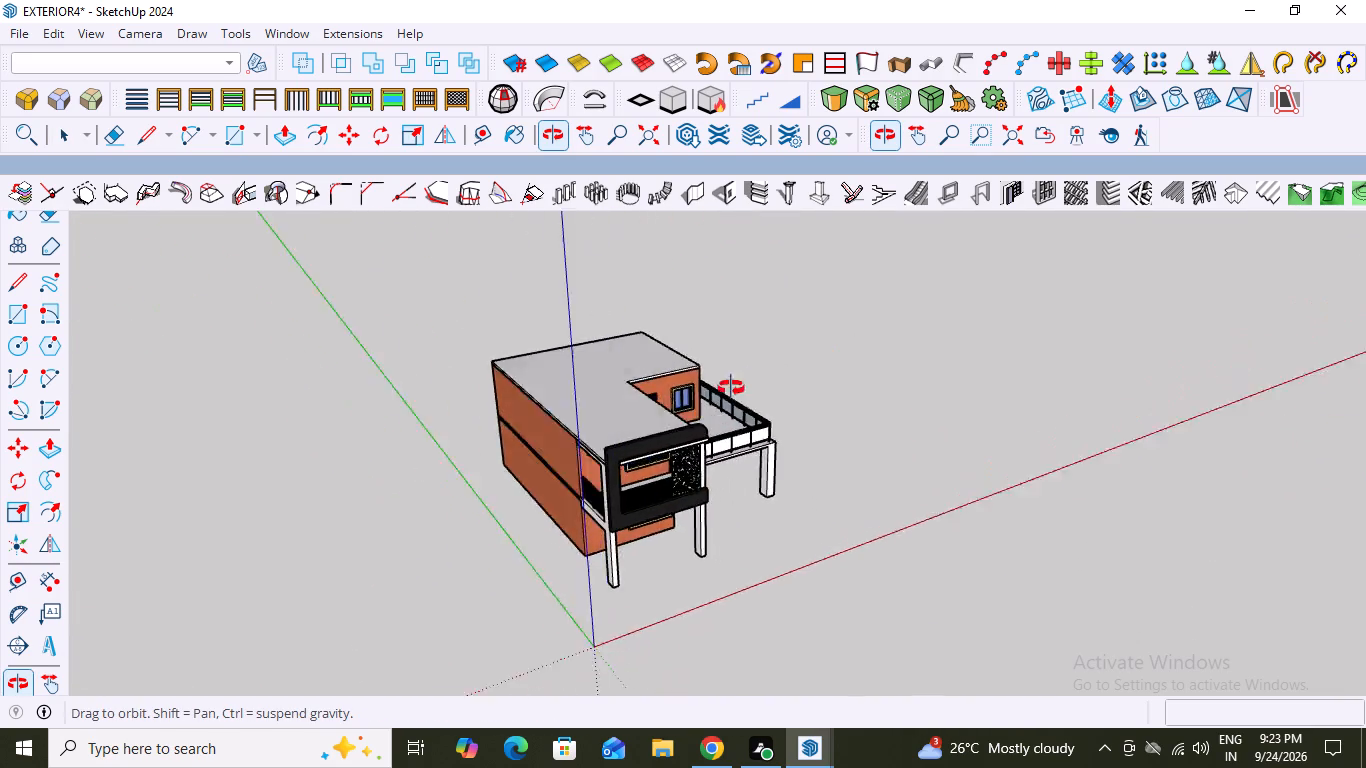
{"action": "middle_click_drag", "start_coordinate": [731, 388], "coordinate": [608, 242]}
{"action": "scroll", "coordinate": [772, 473], "scroll_direction": "up", "scroll_amount": 2}
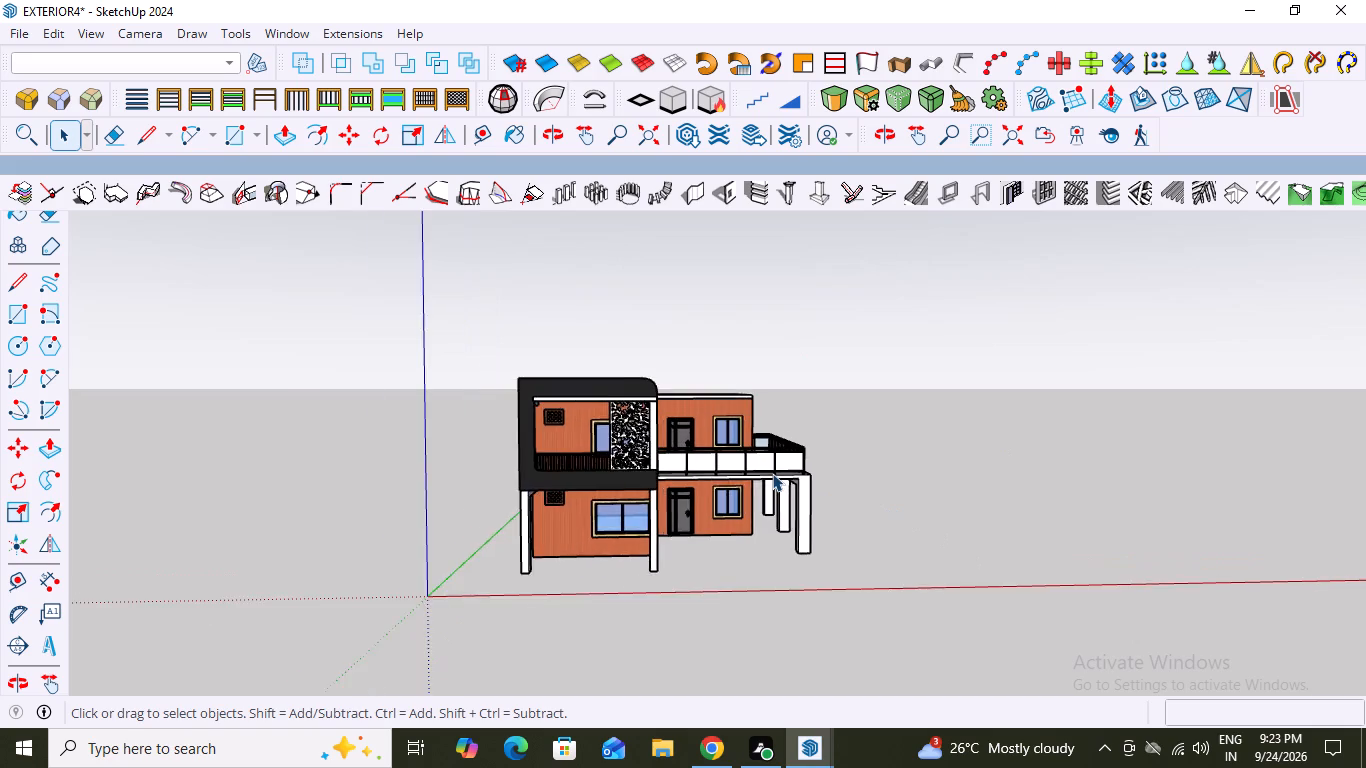
{"action": "scroll", "coordinate": [772, 473], "scroll_direction": "up", "scroll_amount": 2}
{"action": "middle_click_drag", "start_coordinate": [740, 540], "coordinate": [566, 552]}
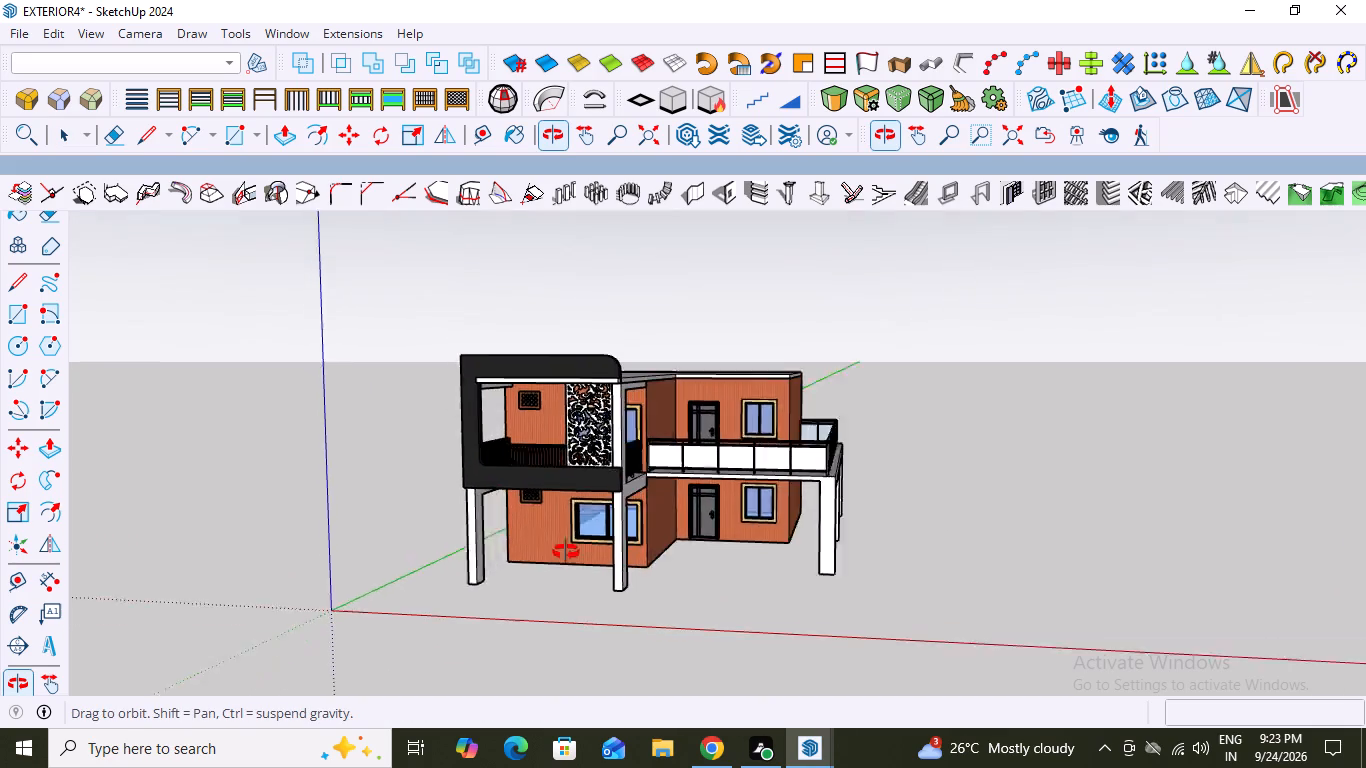
{"action": "middle_click_drag", "start_coordinate": [566, 552], "coordinate": [829, 533]}
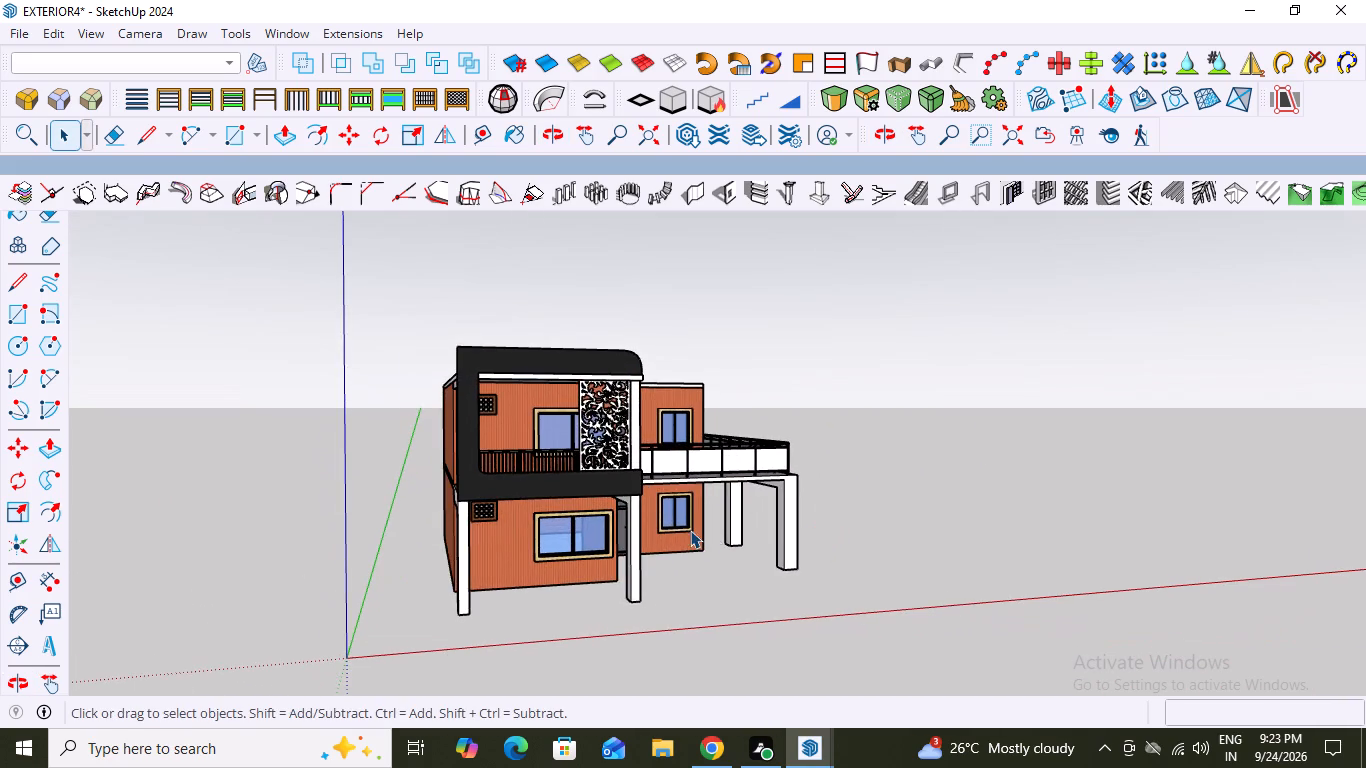
{"action": "scroll", "coordinate": [690, 530], "scroll_direction": "down", "scroll_amount": 3}
{"action": "middle_click_drag", "start_coordinate": [690, 530], "coordinate": [584, 546]}
{"action": "scroll", "coordinate": [855, 484], "scroll_direction": "up", "scroll_amount": 5}
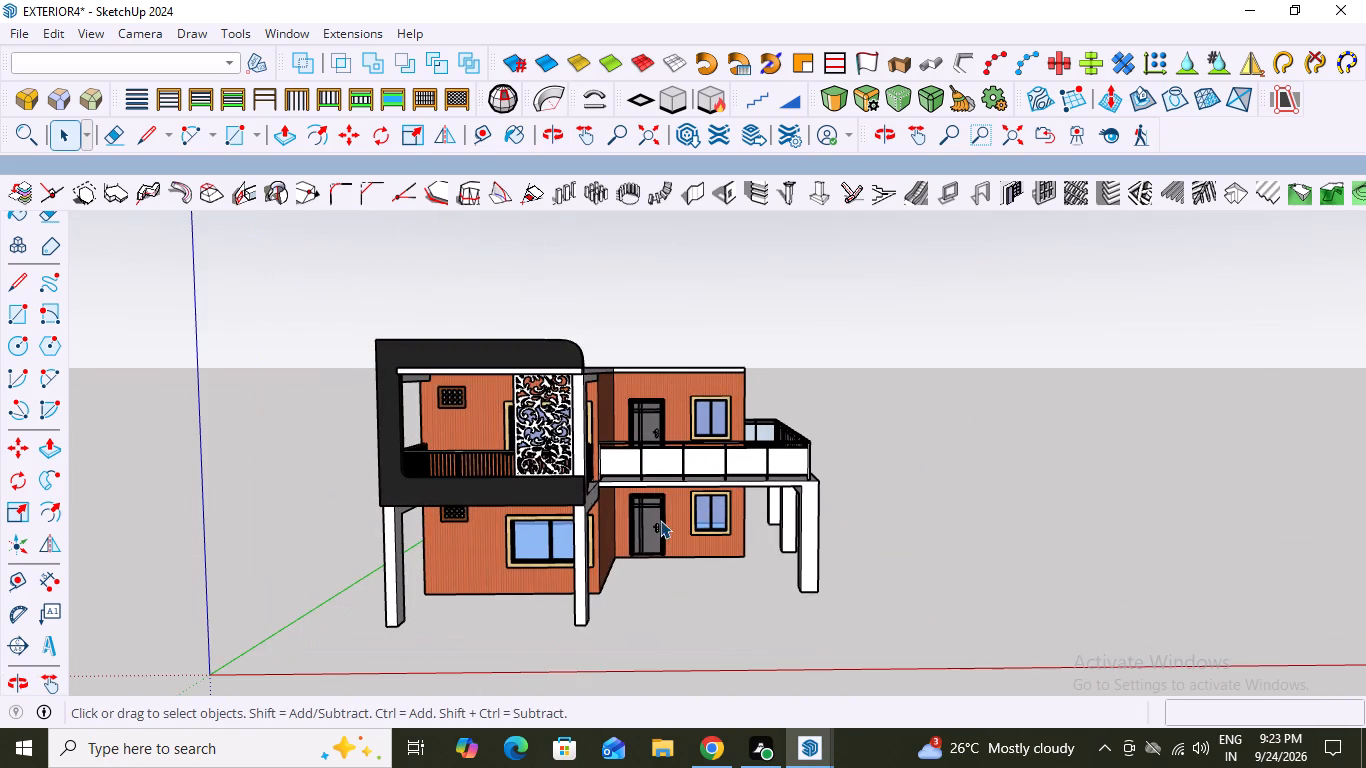
{"action": "middle_click_drag", "start_coordinate": [694, 459], "coordinate": [700, 501]}
{"action": "scroll", "coordinate": [648, 446], "scroll_direction": "up", "scroll_amount": 6}
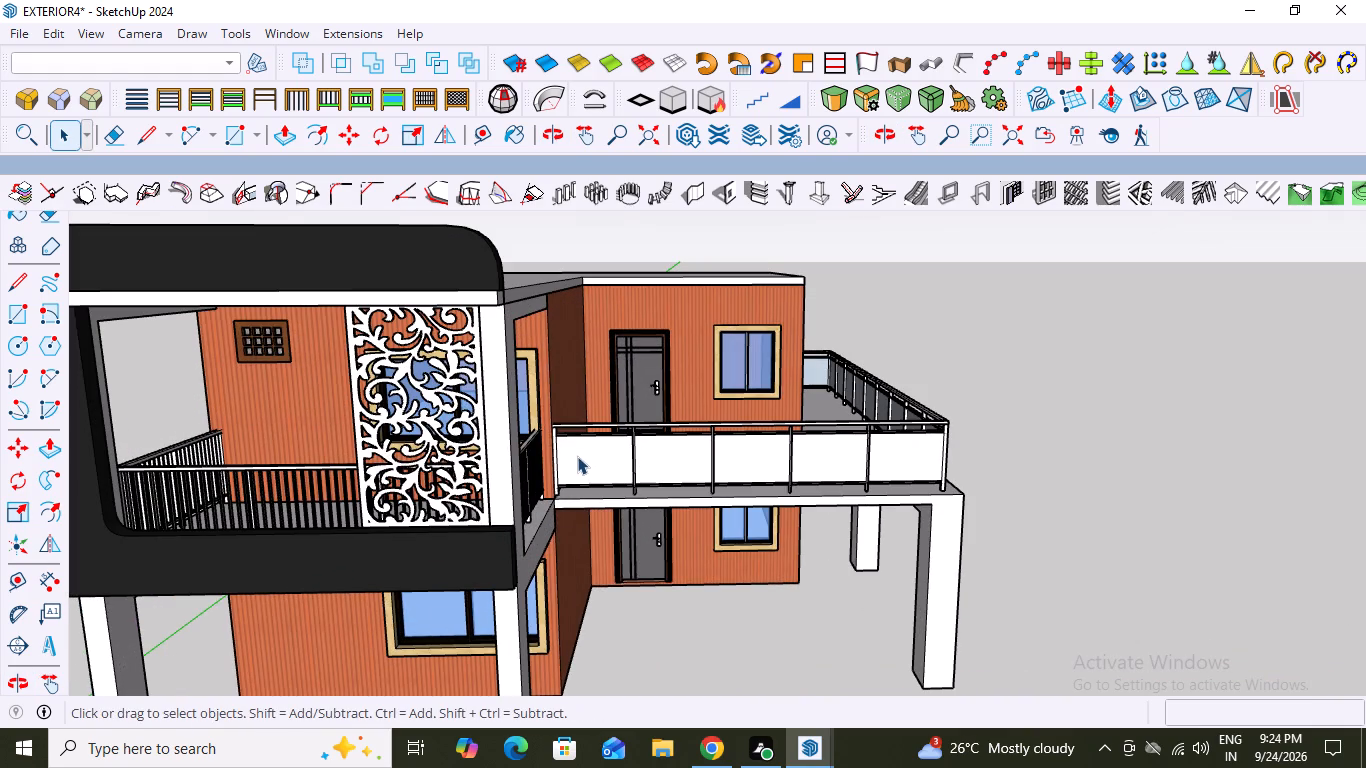
Open the slab and column group and the panel fence inside it, and select the white infill panels along the terrace front.
{"action": "left_click", "coordinate": [578, 457]}
{"action": "left_click", "coordinate": [578, 457]}
{"action": "left_click", "coordinate": [578, 457]}
{"action": "left_click", "coordinate": [599, 462]}
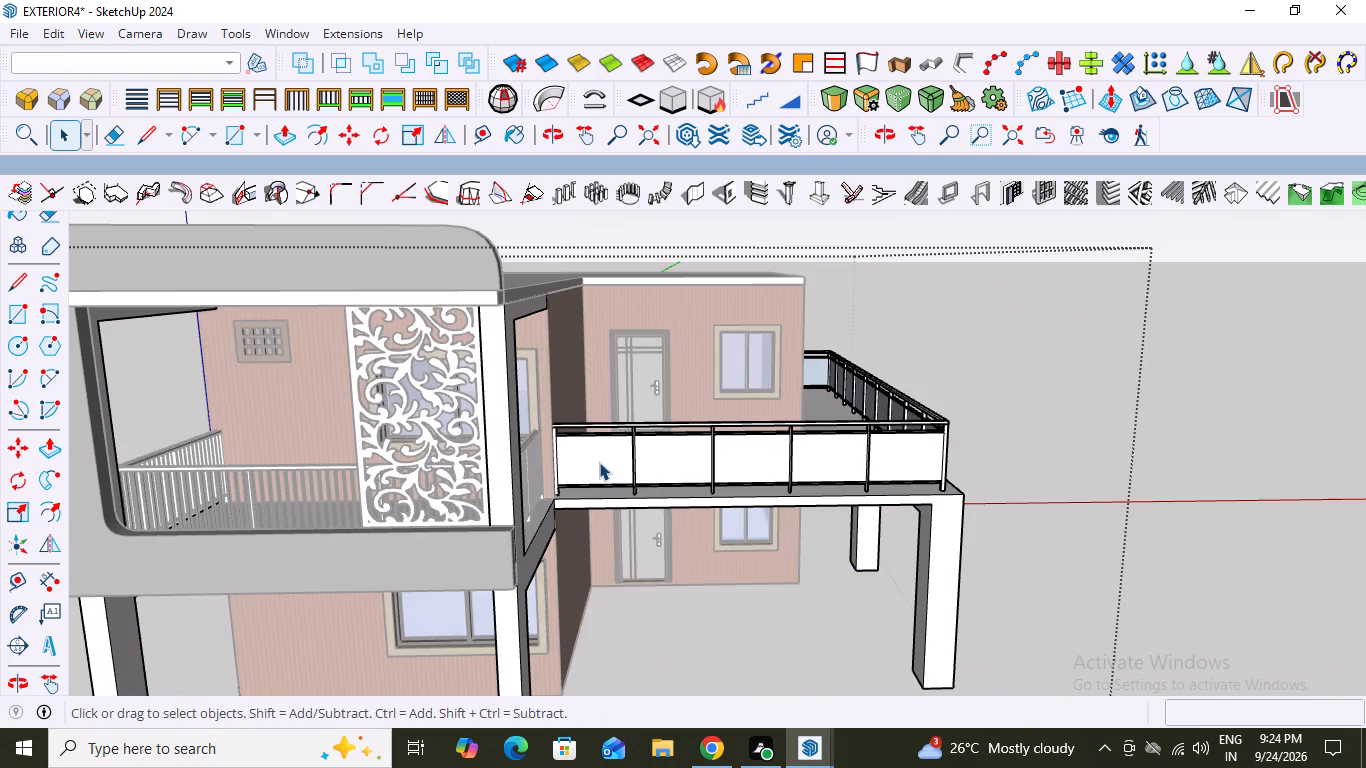
{"action": "left_click", "coordinate": [599, 462]}
{"action": "left_click", "coordinate": [599, 462]}
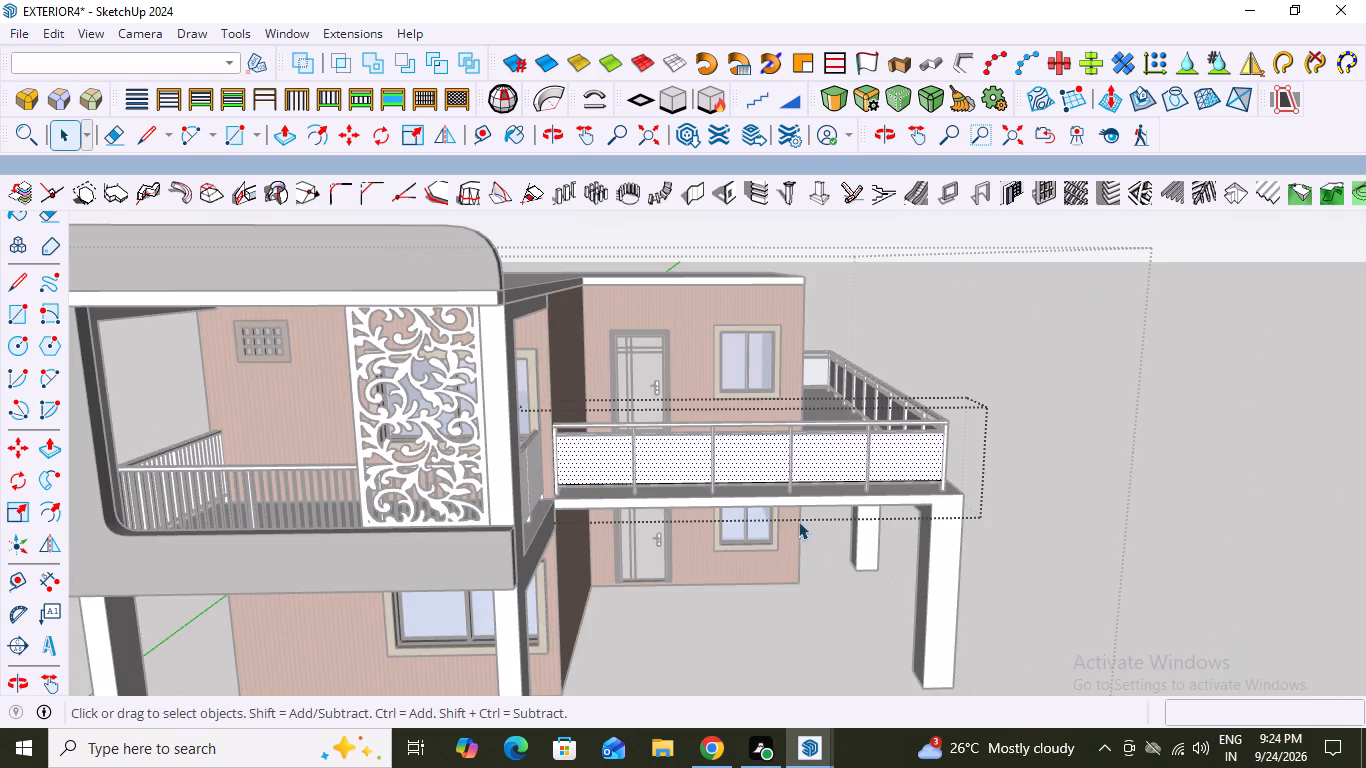
Show the Default Tray and open the Materials browser in it.
{"action": "middle_click_drag", "start_coordinate": [877, 597], "coordinate": [885, 635]}
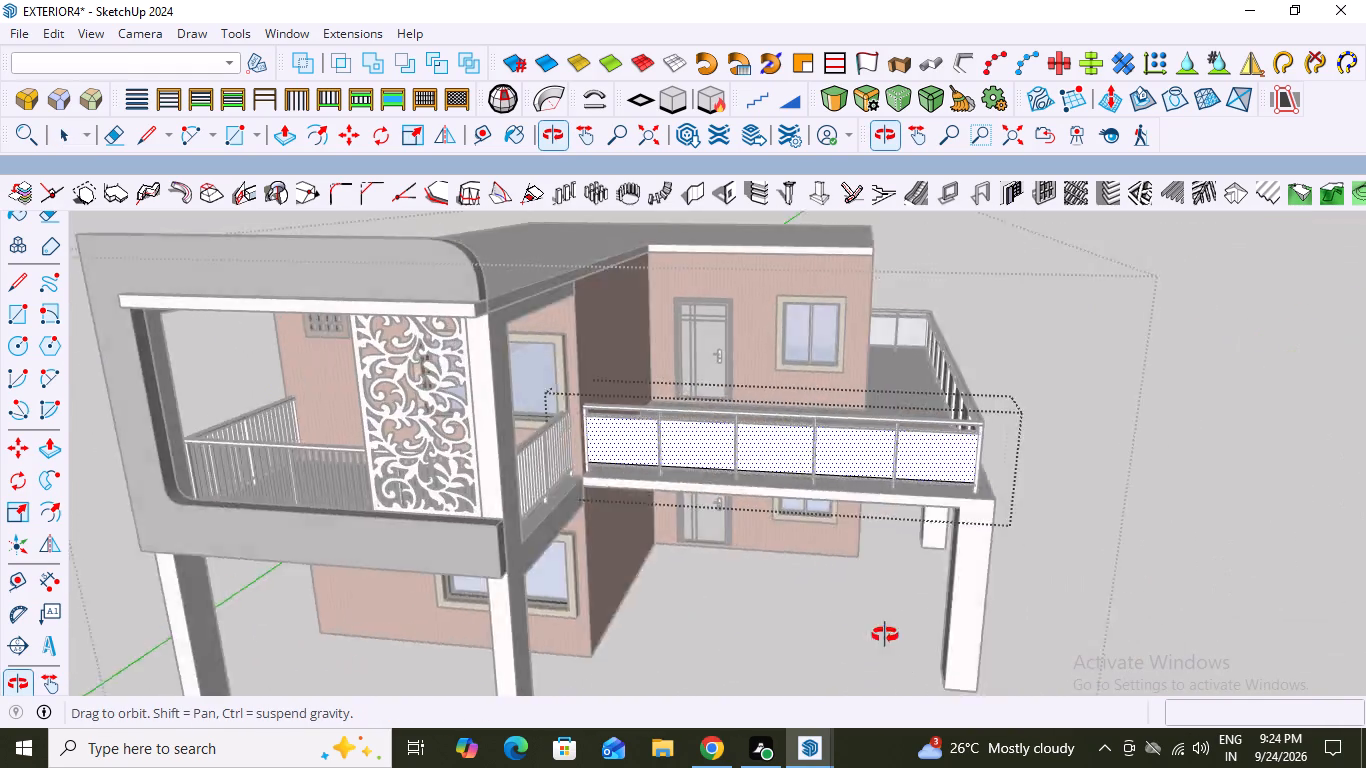
{"action": "middle_click_drag", "start_coordinate": [885, 635], "coordinate": [953, 615]}
{"action": "scroll", "coordinate": [656, 489], "scroll_direction": "up", "scroll_amount": 1}
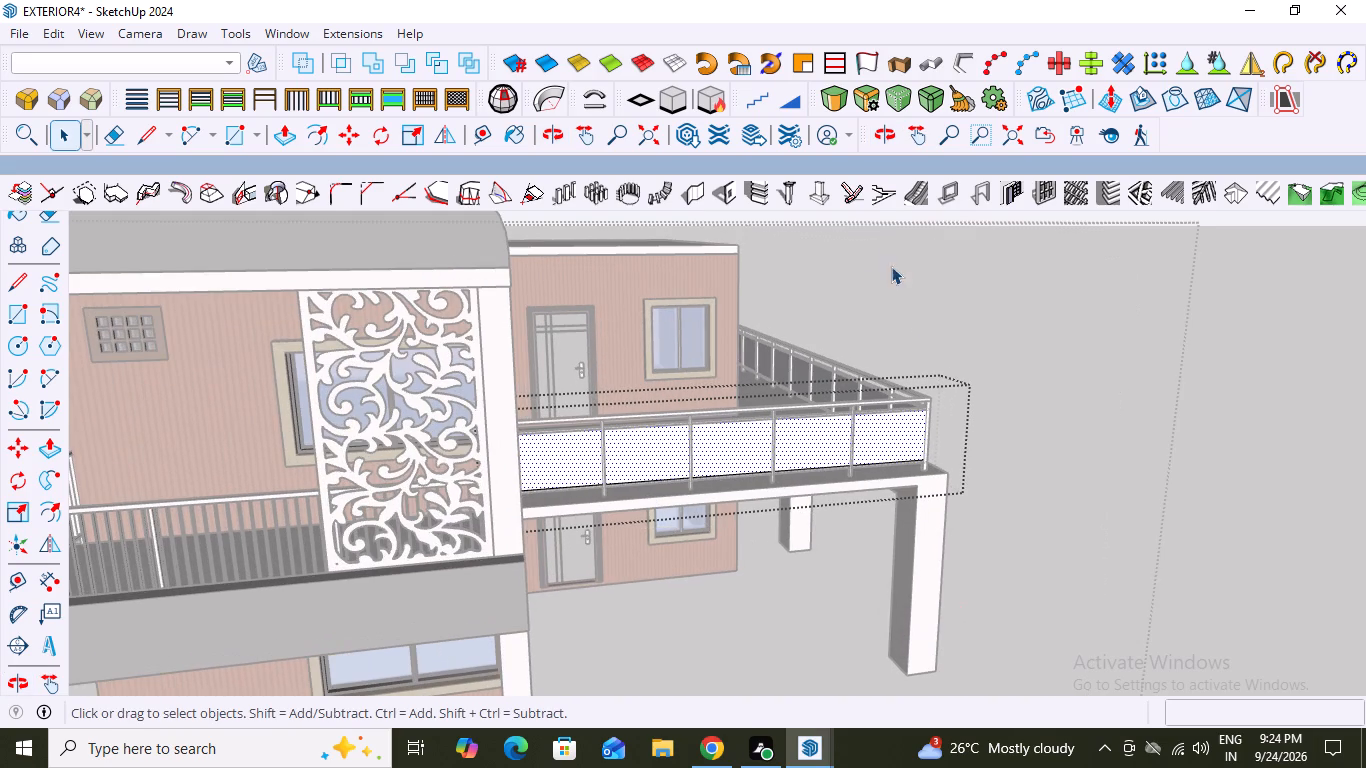
{"action": "left_click", "coordinate": [303, 28]}
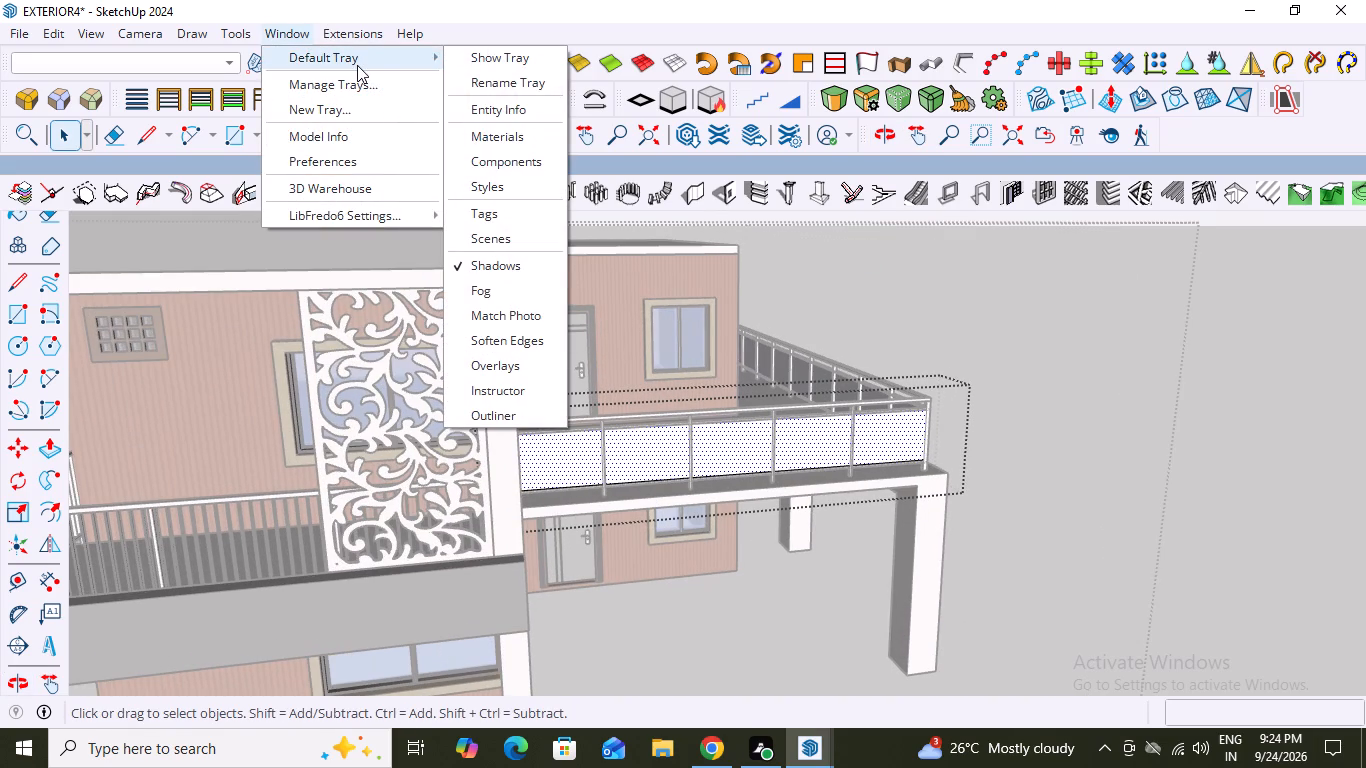
{"action": "left_click", "coordinate": [517, 57]}
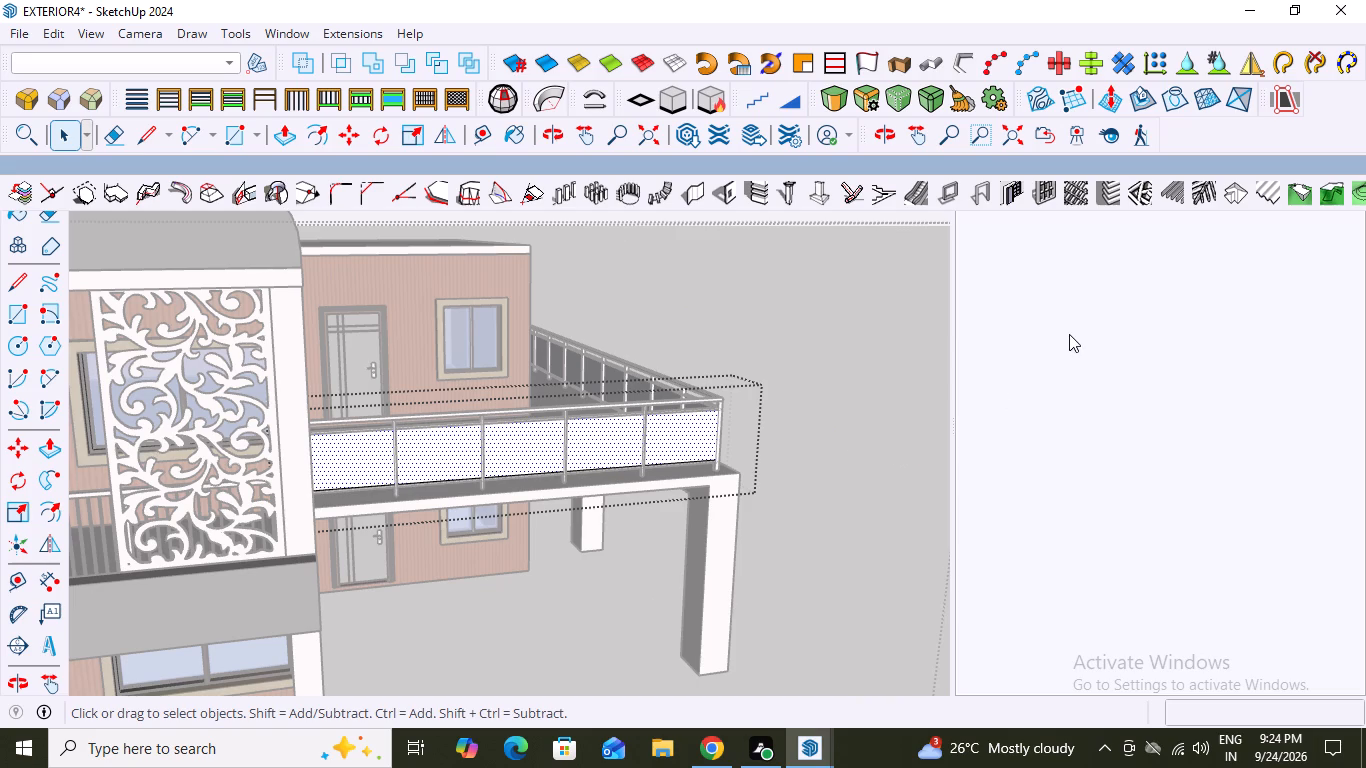
{"action": "left_click", "coordinate": [297, 33]}
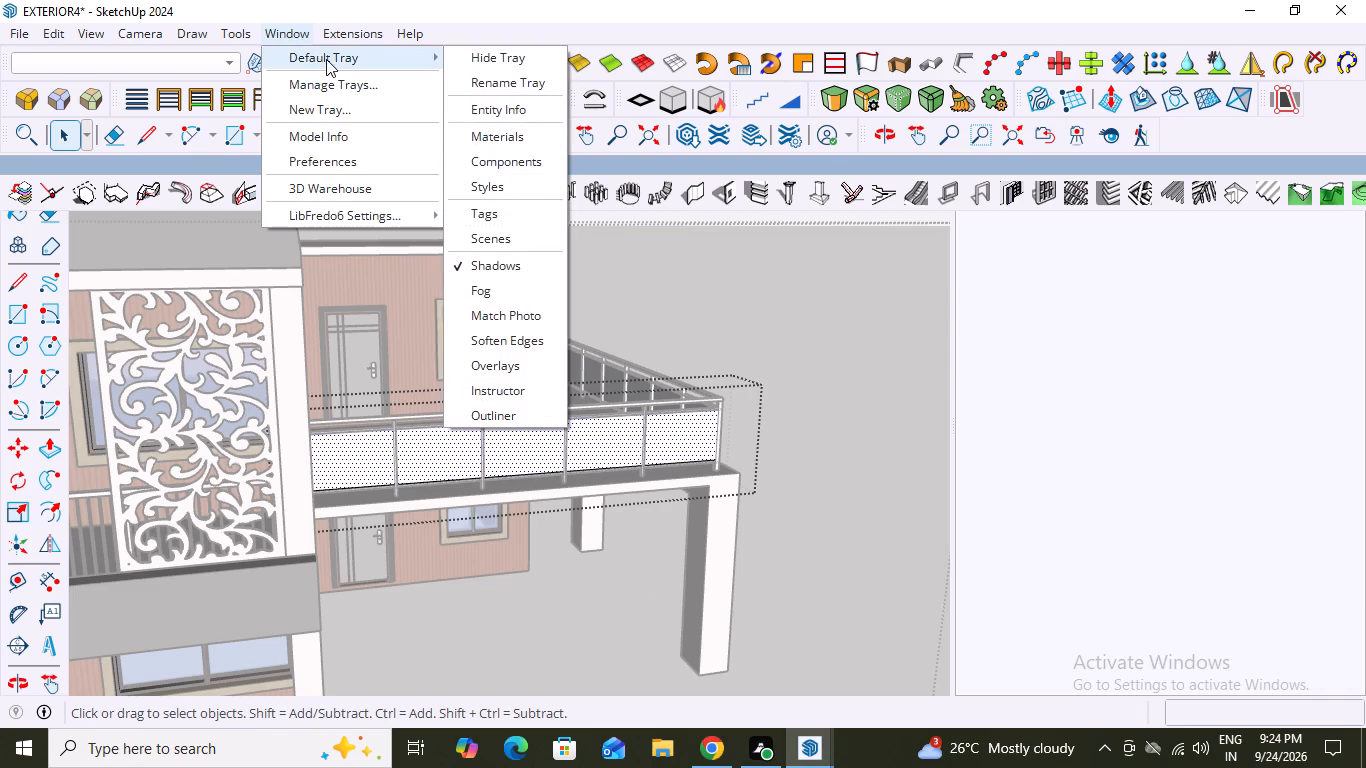
{"action": "left_click", "coordinate": [491, 140]}
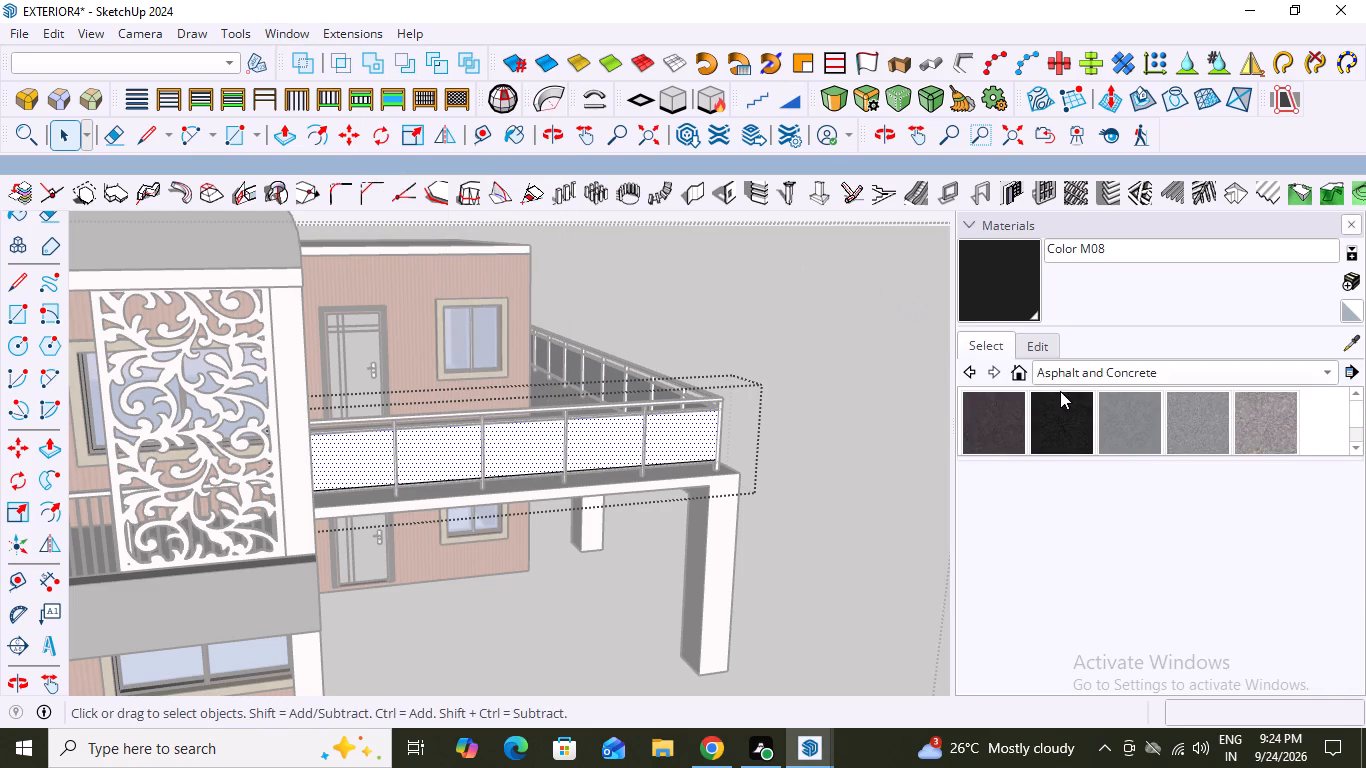
Paint the selected infill panels along the terrace front with Color M05 from the Colors collection, and exit that fence section.
{"action": "scroll", "coordinate": [1061, 391], "scroll_direction": "down", "scroll_amount": 3}
{"action": "scroll", "coordinate": [1356, 485], "scroll_direction": "up", "scroll_amount": 1}
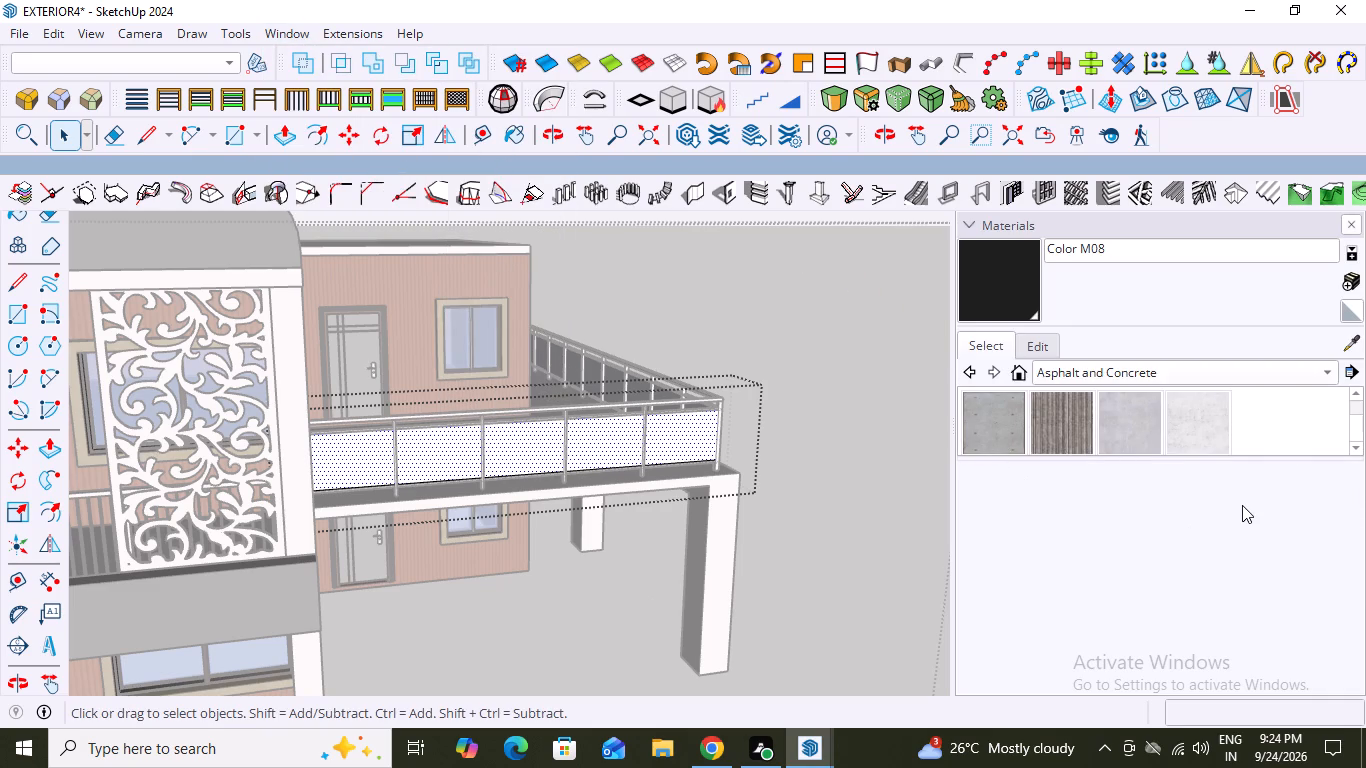
{"action": "scroll", "coordinate": [1242, 505], "scroll_direction": "up", "scroll_amount": 3}
{"action": "left_click", "coordinate": [1325, 371]}
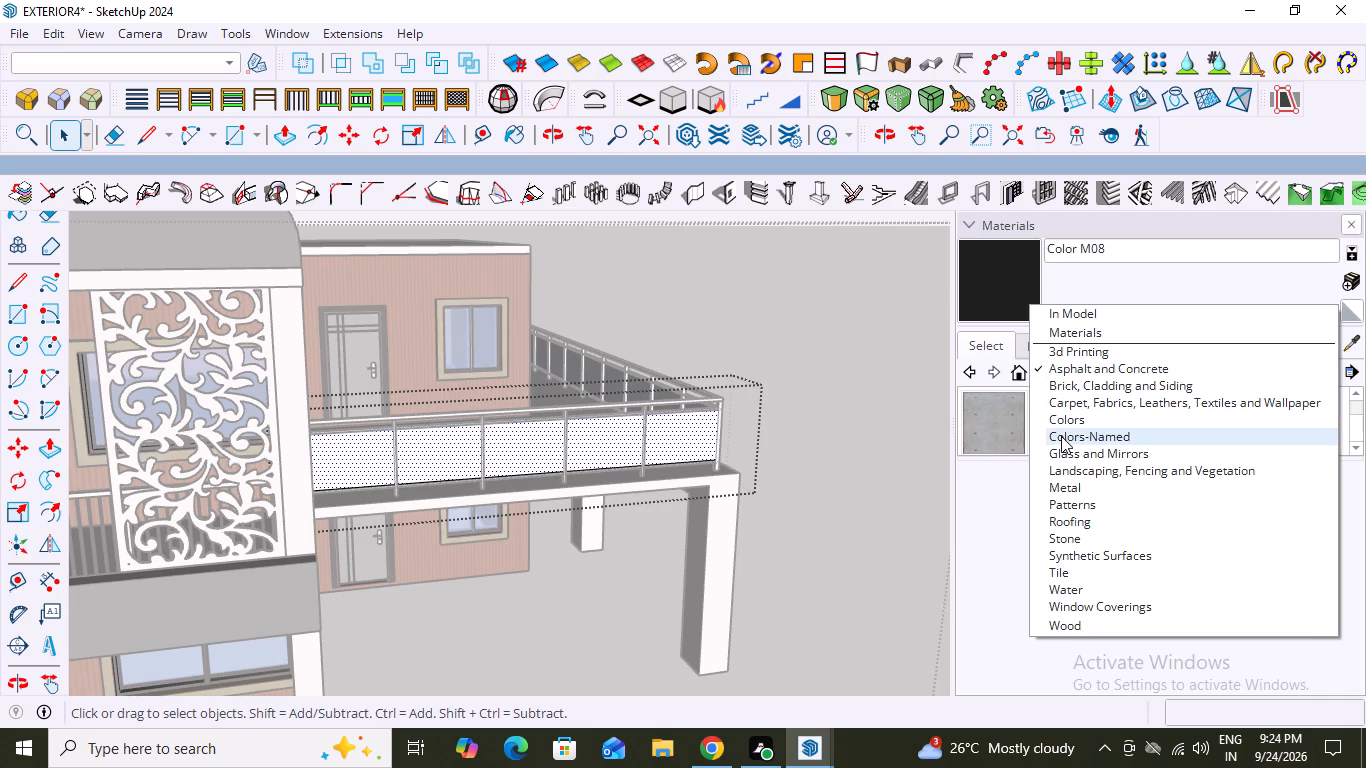
{"action": "scroll", "coordinate": [1060, 428], "scroll_direction": "up", "scroll_amount": 2}
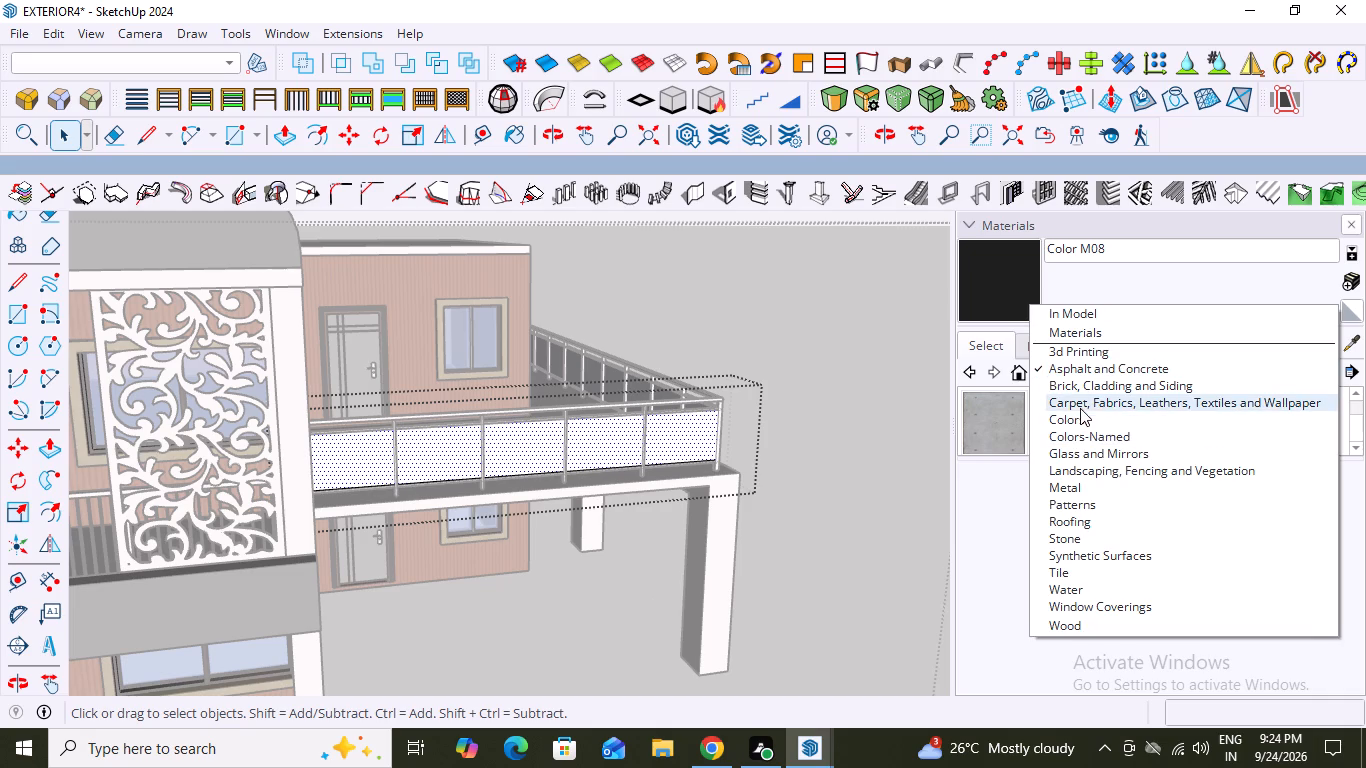
{"action": "left_click", "coordinate": [1090, 417]}
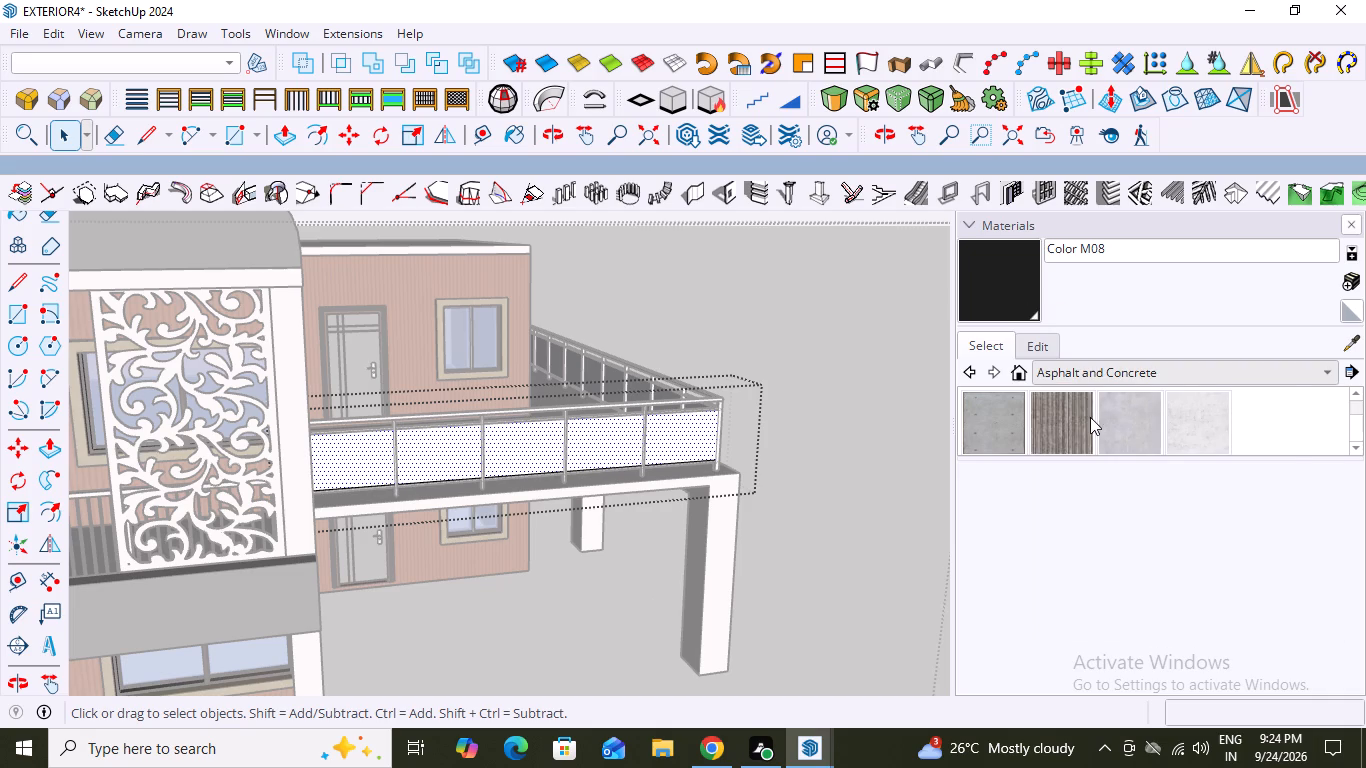
{"action": "scroll", "coordinate": [1198, 444], "scroll_direction": "down", "scroll_amount": 4}
{"action": "scroll", "coordinate": [1204, 435], "scroll_direction": "up", "scroll_amount": 9}
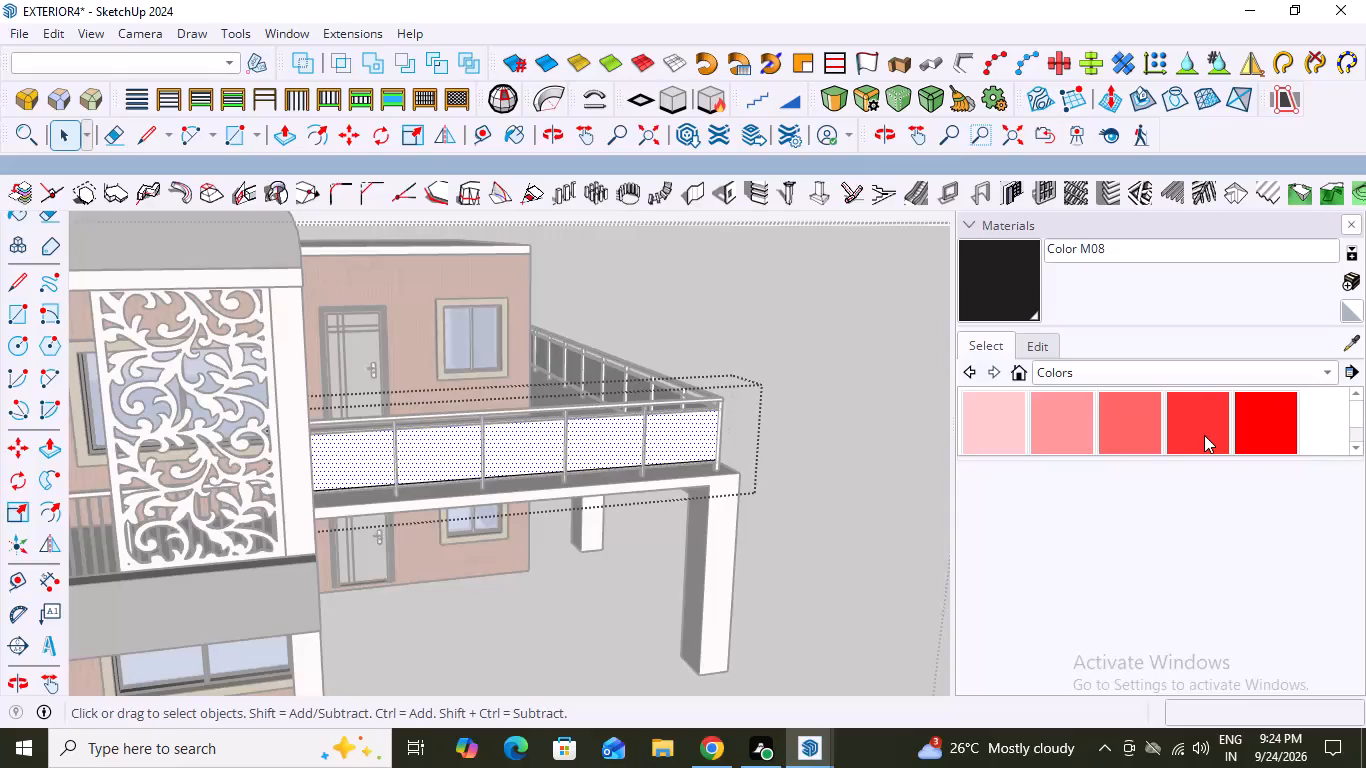
{"action": "scroll", "coordinate": [1204, 435], "scroll_direction": "up", "scroll_amount": 4}
{"action": "scroll", "coordinate": [1204, 435], "scroll_direction": "down", "scroll_amount": 20}
{"action": "scroll", "coordinate": [1204, 435], "scroll_direction": "down", "scroll_amount": 16}
{"action": "middle_click", "coordinate": [1204, 435]}
{"action": "middle_click", "coordinate": [1195, 443]}
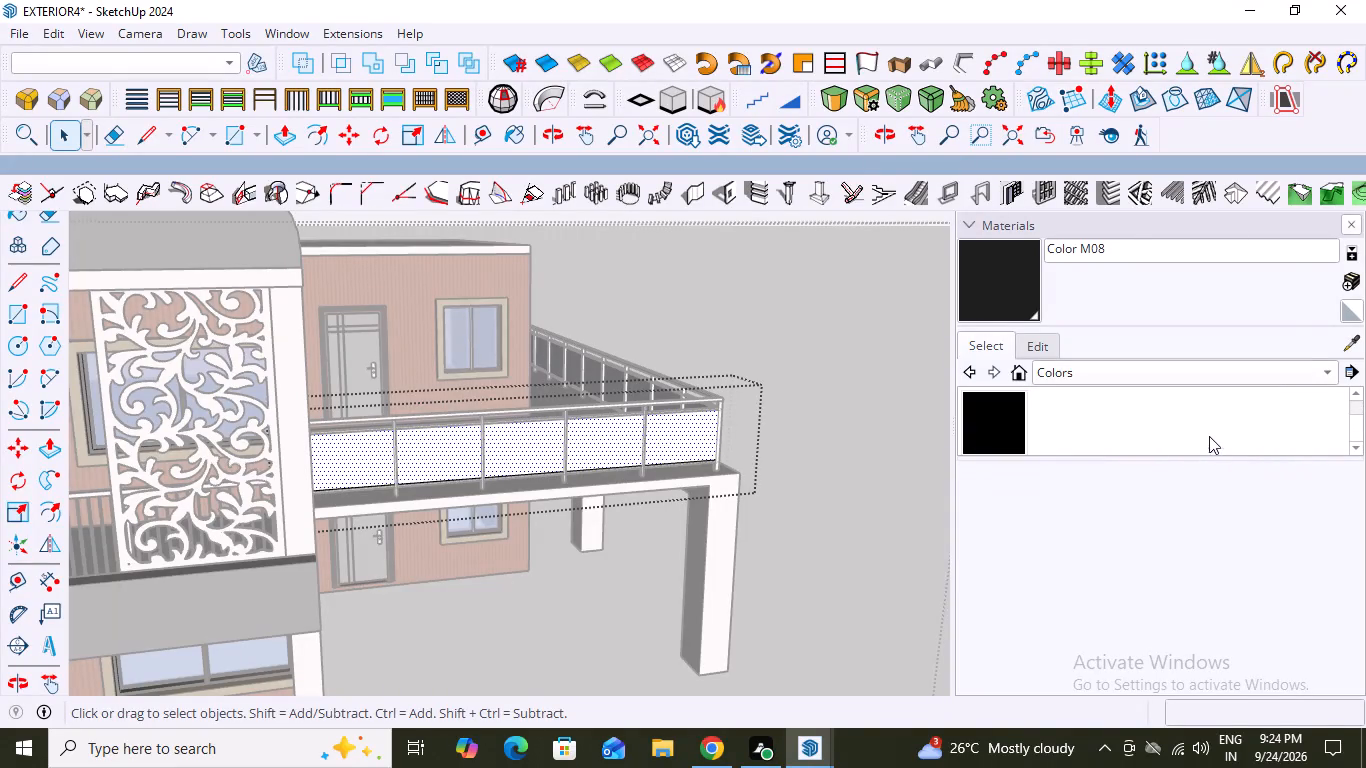
{"action": "scroll", "coordinate": [1276, 398], "scroll_direction": "up", "scroll_amount": 10}
{"action": "scroll", "coordinate": [1276, 398], "scroll_direction": "down", "scroll_amount": 14}
{"action": "scroll", "coordinate": [1008, 442], "scroll_direction": "up", "scroll_amount": 6}
{"action": "scroll", "coordinate": [1008, 442], "scroll_direction": "down", "scroll_amount": 1}
{"action": "scroll", "coordinate": [1008, 442], "scroll_direction": "up", "scroll_amount": 7}
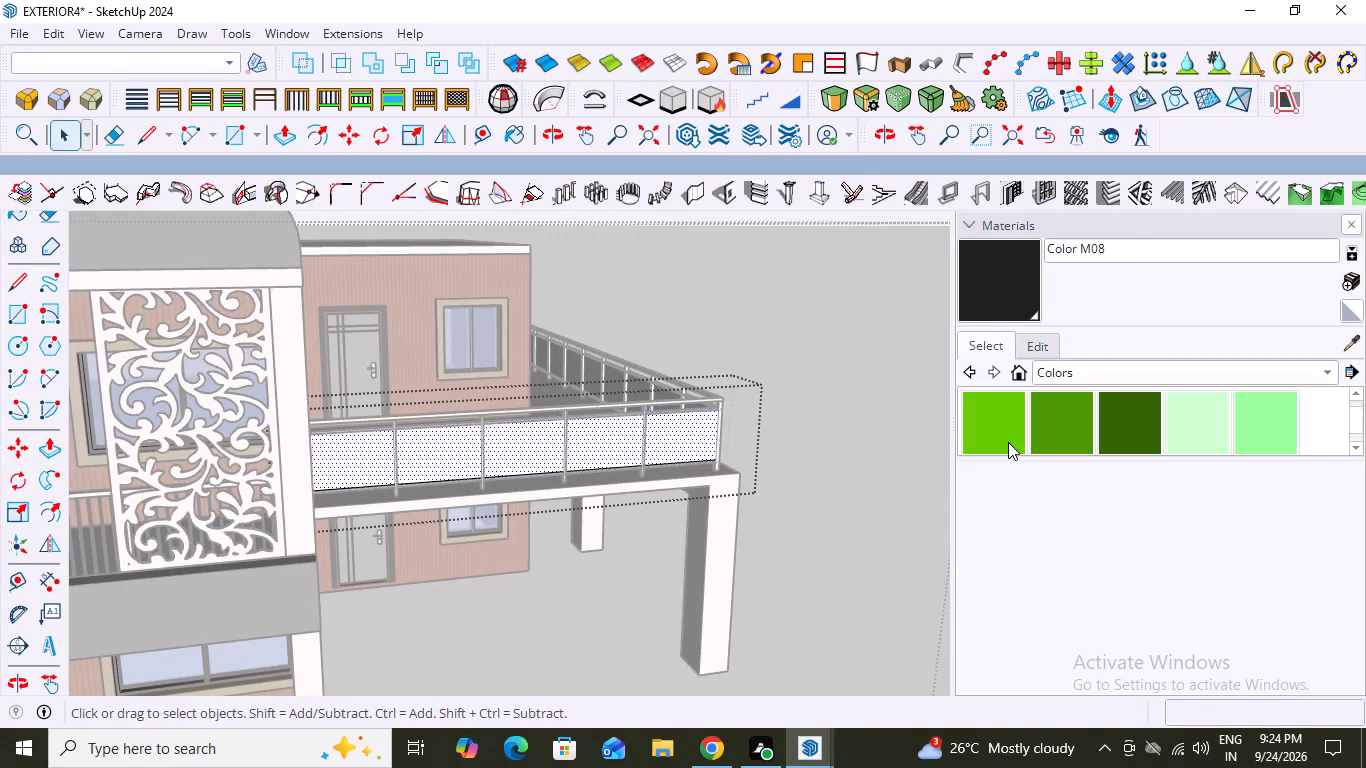
{"action": "scroll", "coordinate": [1008, 442], "scroll_direction": "up", "scroll_amount": 16}
{"action": "scroll", "coordinate": [1008, 442], "scroll_direction": "down", "scroll_amount": 5}
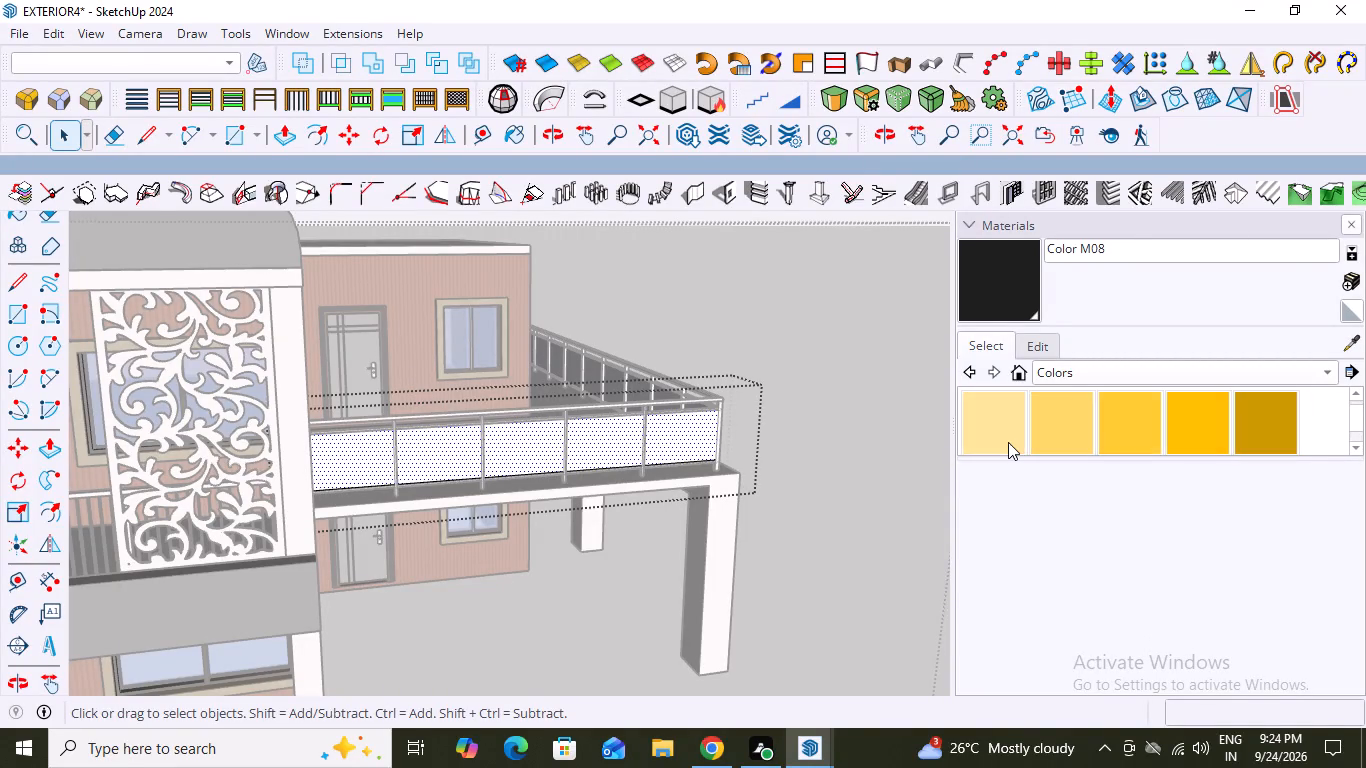
{"action": "scroll", "coordinate": [1008, 442], "scroll_direction": "down", "scroll_amount": 6}
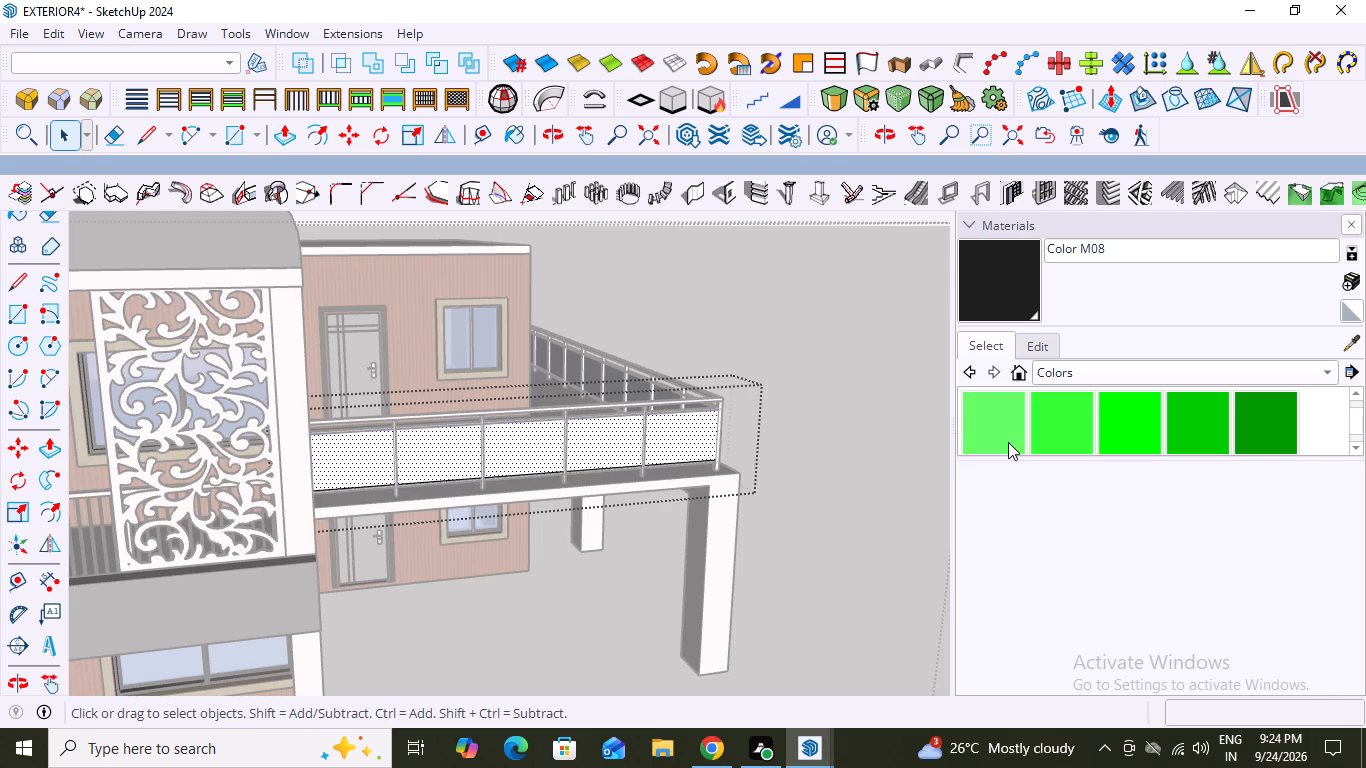
{"action": "scroll", "coordinate": [1008, 442], "scroll_direction": "down", "scroll_amount": 6}
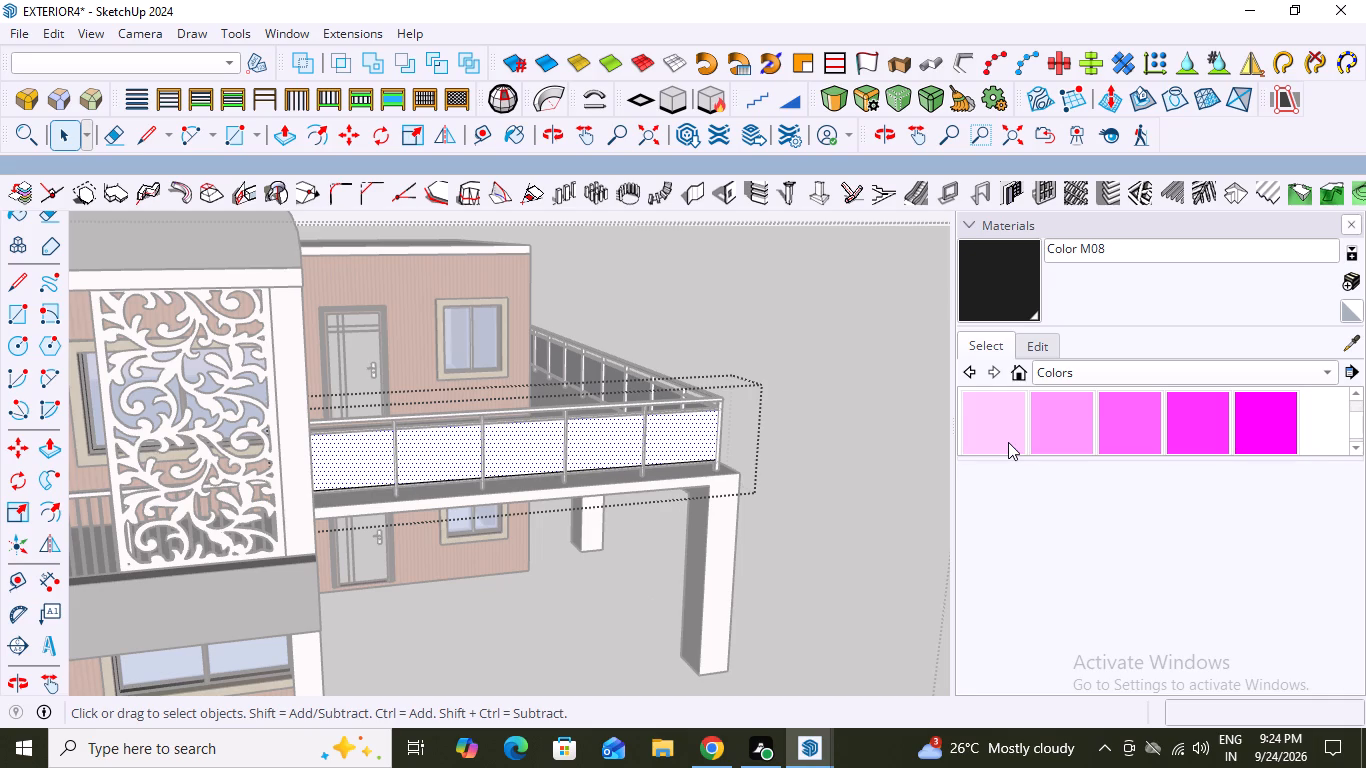
{"action": "scroll", "coordinate": [1008, 442], "scroll_direction": "down", "scroll_amount": 3}
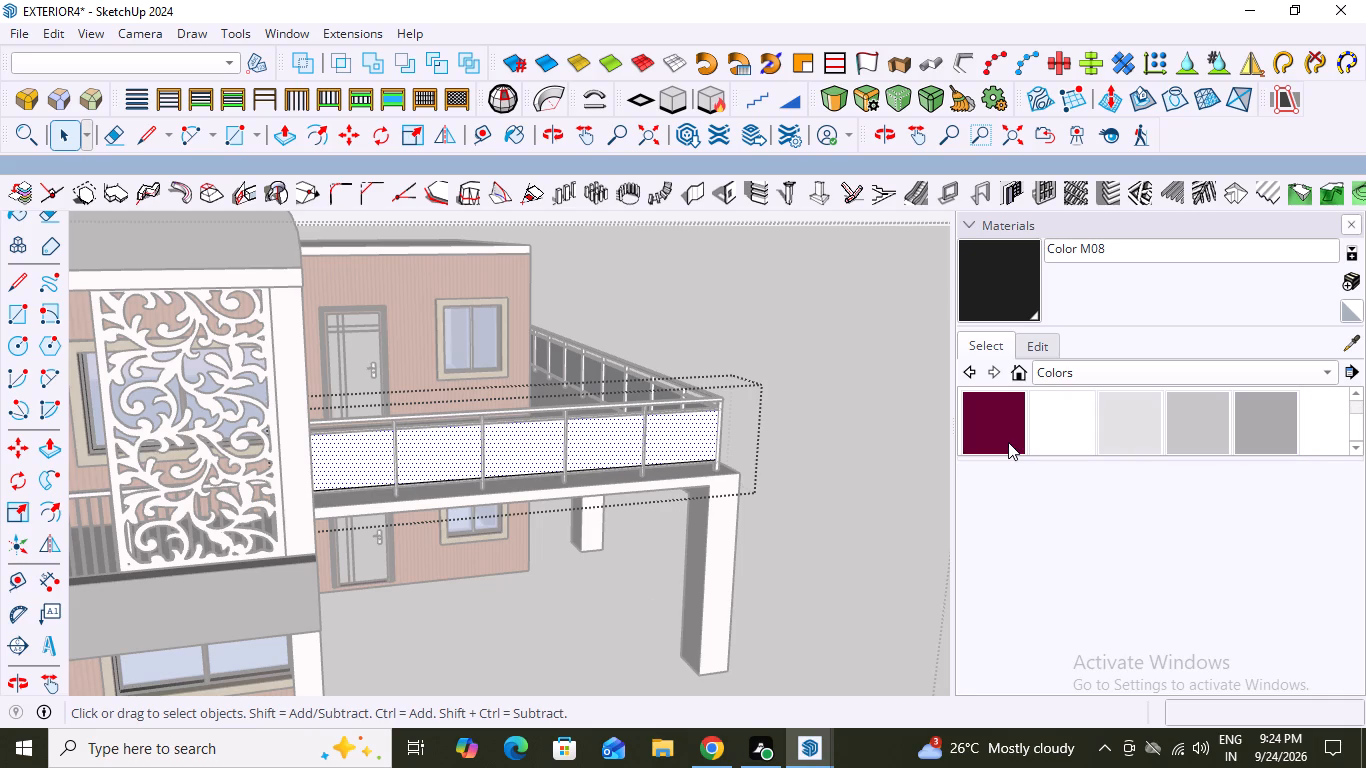
{"action": "scroll", "coordinate": [1008, 442], "scroll_direction": "down", "scroll_amount": 1}
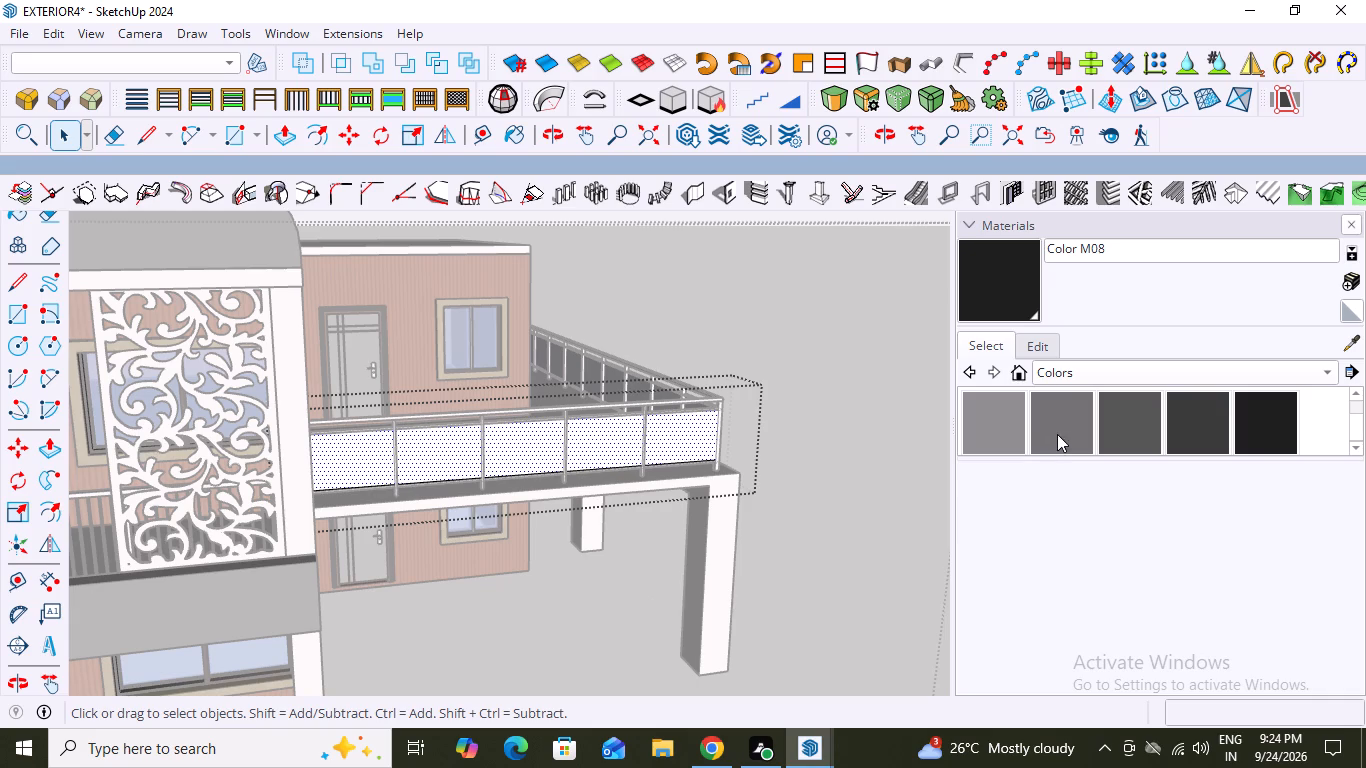
{"action": "left_click", "coordinate": [1060, 433]}
{"action": "left_click", "coordinate": [458, 461]}
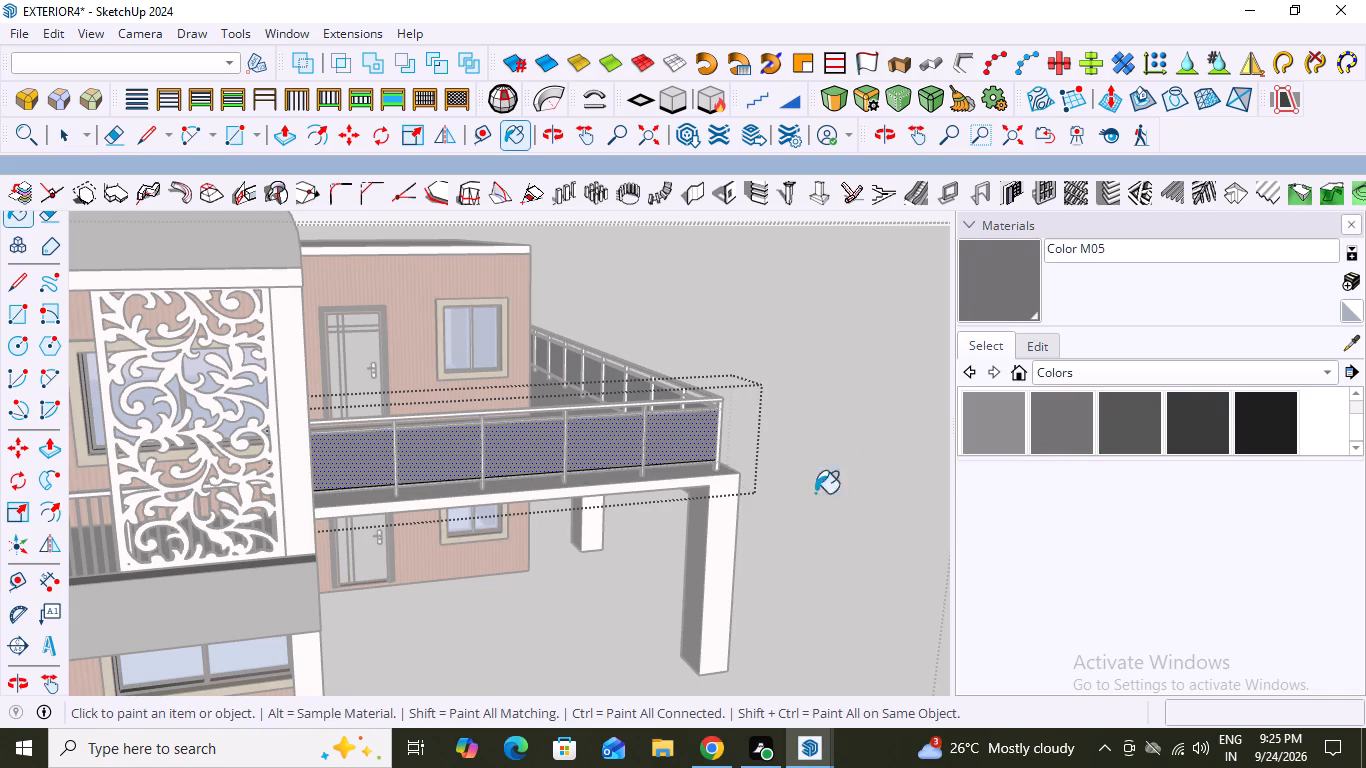
{"action": "middle_click_drag", "start_coordinate": [836, 496], "coordinate": [518, 537]}
{"action": "scroll", "coordinate": [517, 539], "scroll_direction": "down", "scroll_amount": 8}
{"action": "scroll", "coordinate": [743, 583], "scroll_direction": "up", "scroll_amount": 2}
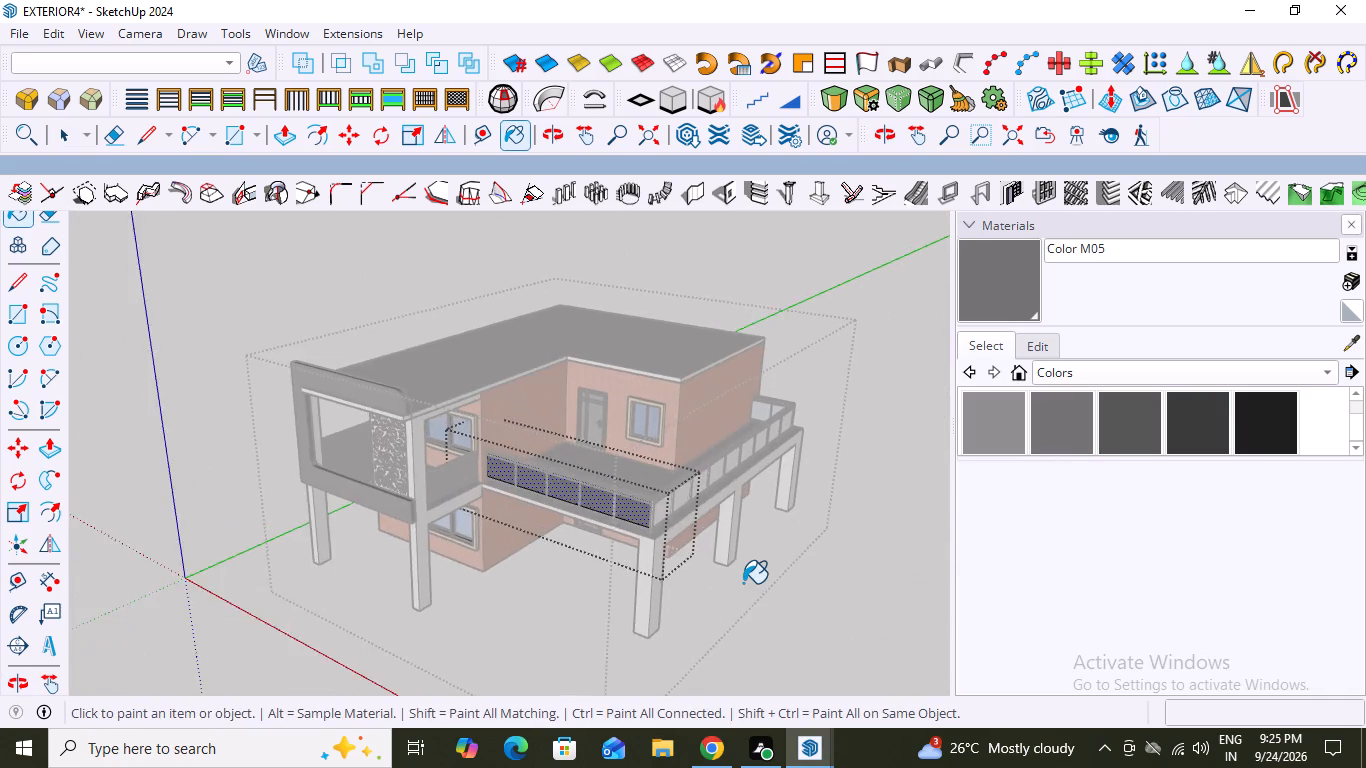
{"action": "scroll", "coordinate": [743, 583], "scroll_direction": "up", "scroll_amount": 9}
{"action": "key", "text": "space"}
{"action": "left_click", "coordinate": [777, 559]}
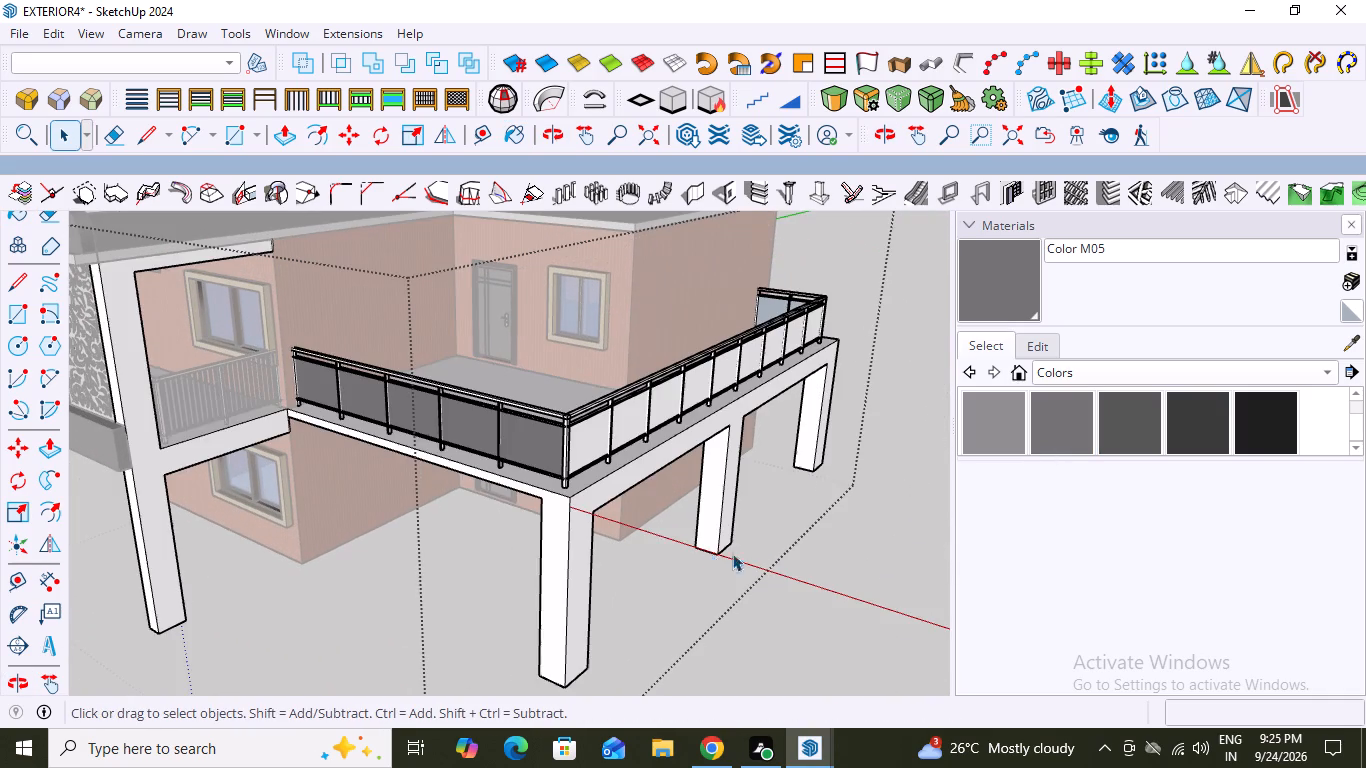
Open the fence section along the terrace's long outer side, paint its infill panels with Color M05, and exit the section.
{"action": "scroll", "coordinate": [636, 453], "scroll_direction": "up", "scroll_amount": 4}
{"action": "left_click", "coordinate": [575, 425]}
{"action": "left_click", "coordinate": [575, 425]}
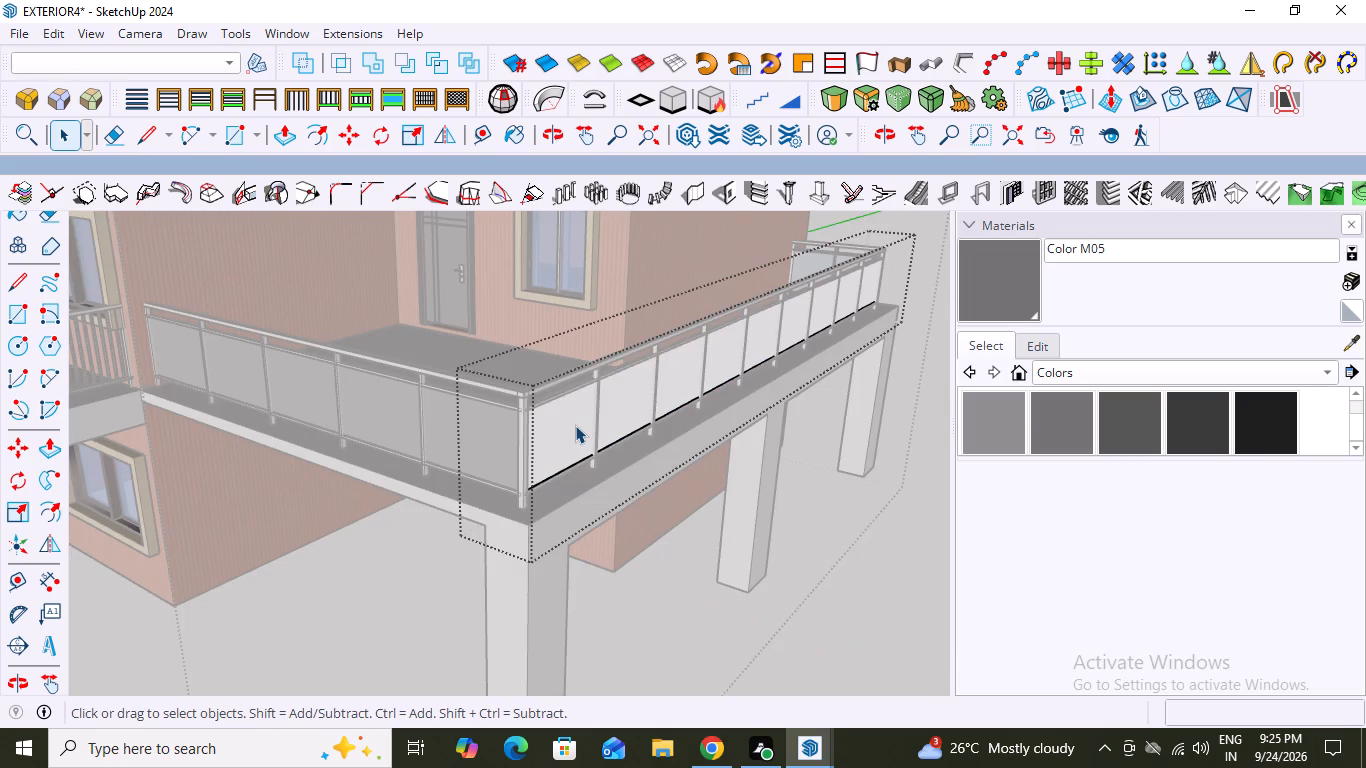
{"action": "left_click", "coordinate": [575, 425]}
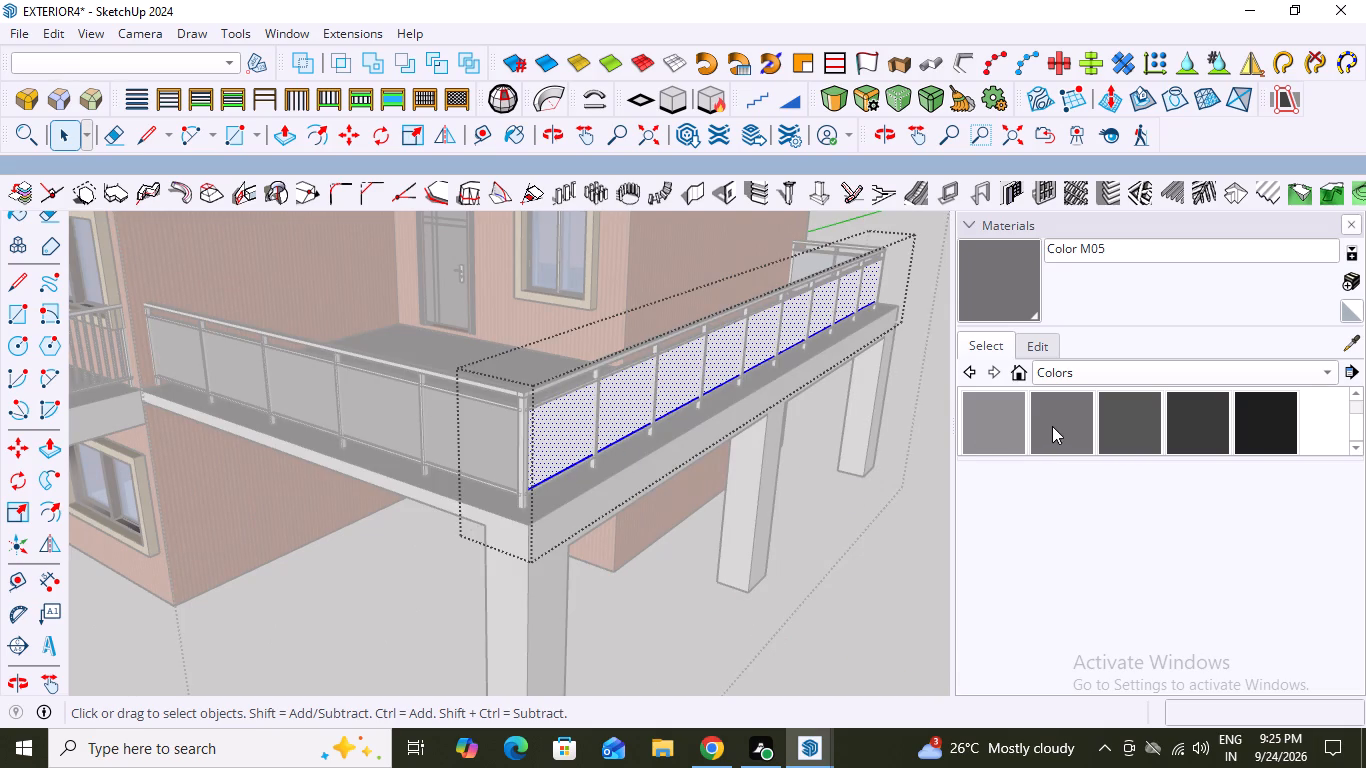
{"action": "left_click", "coordinate": [1052, 426]}
{"action": "left_click", "coordinate": [547, 440]}
{"action": "scroll", "coordinate": [591, 558], "scroll_direction": "down", "scroll_amount": 2}
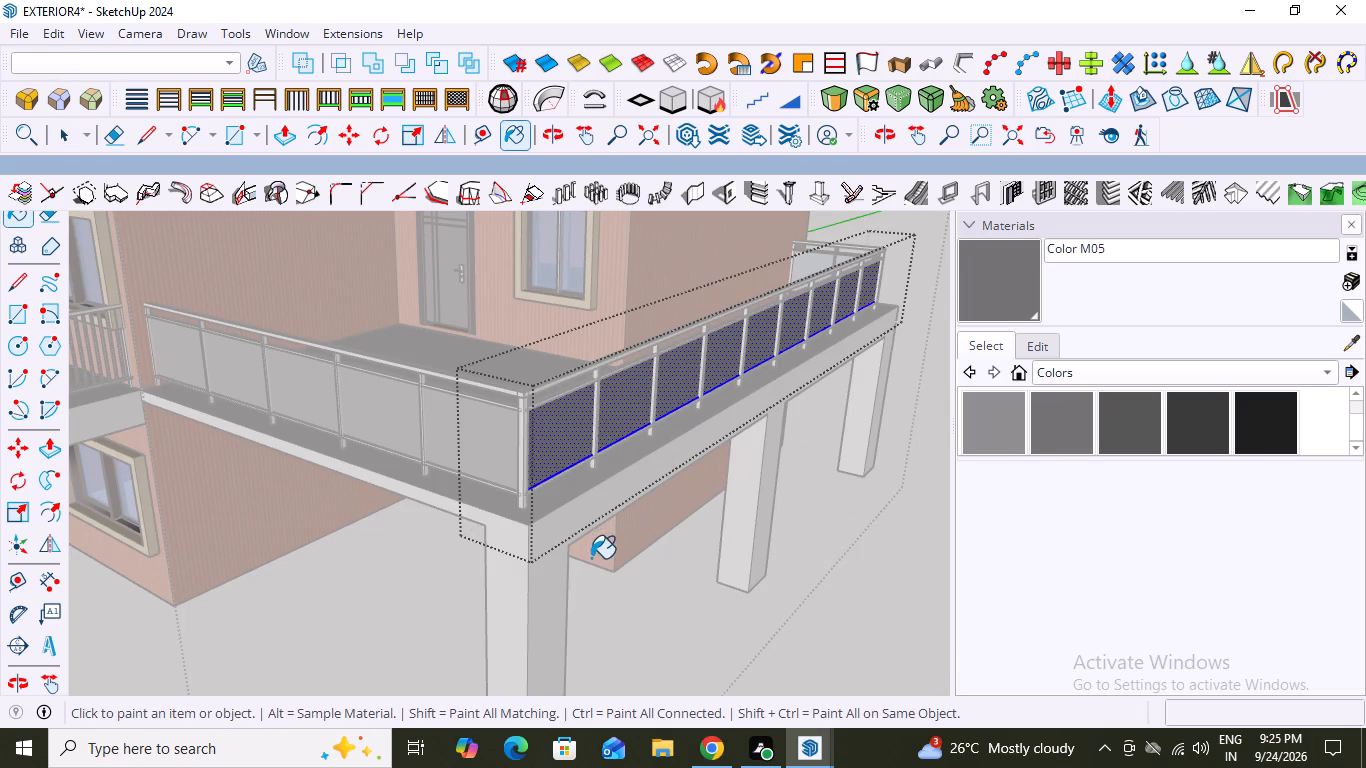
{"action": "key", "text": "space"}
{"action": "left_click", "coordinate": [634, 570]}
Examine the terrace fence's painted panels up close and with the whole house from the front.
{"action": "scroll", "coordinate": [639, 584], "scroll_direction": "down", "scroll_amount": 3}
{"action": "middle_click_drag", "start_coordinate": [624, 590], "coordinate": [781, 546]}
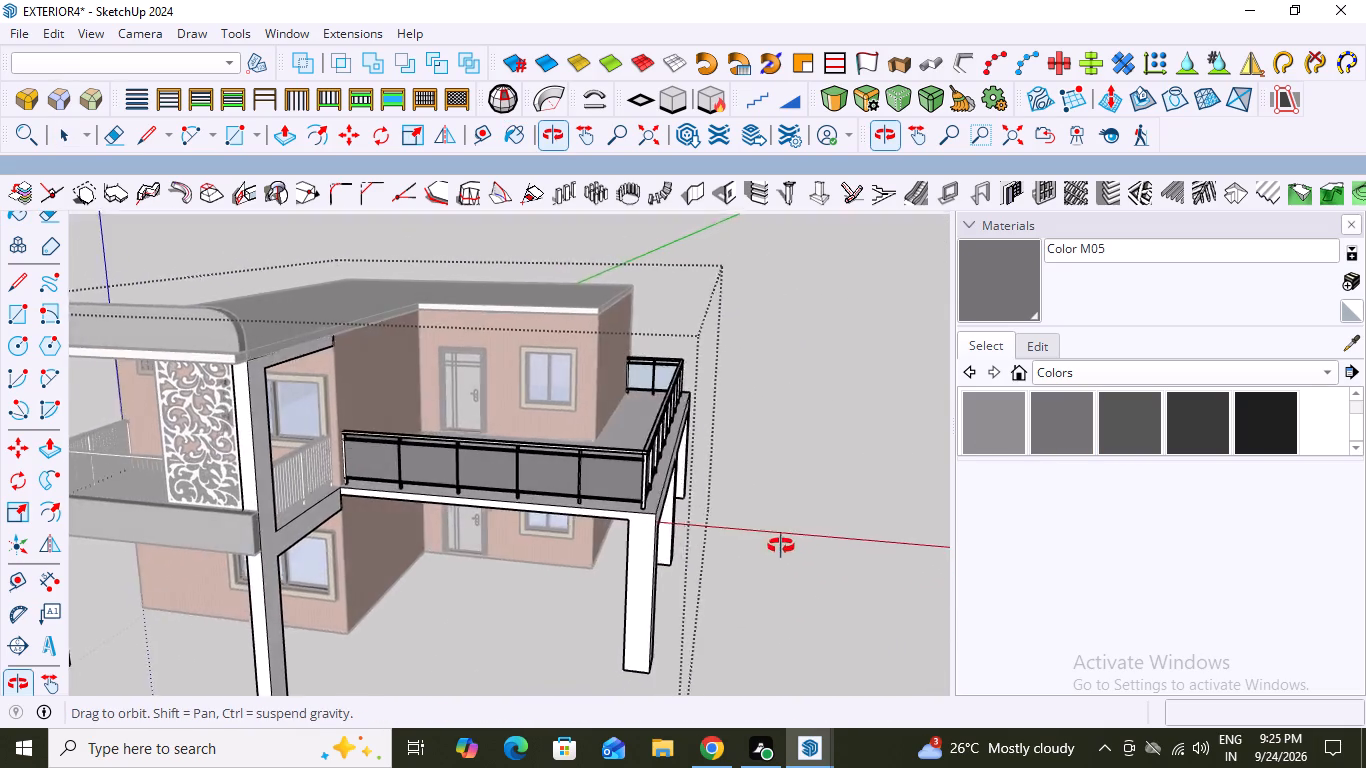
{"action": "middle_click_drag", "start_coordinate": [781, 546], "coordinate": [843, 512]}
{"action": "scroll", "coordinate": [614, 445], "scroll_direction": "up", "scroll_amount": 7}
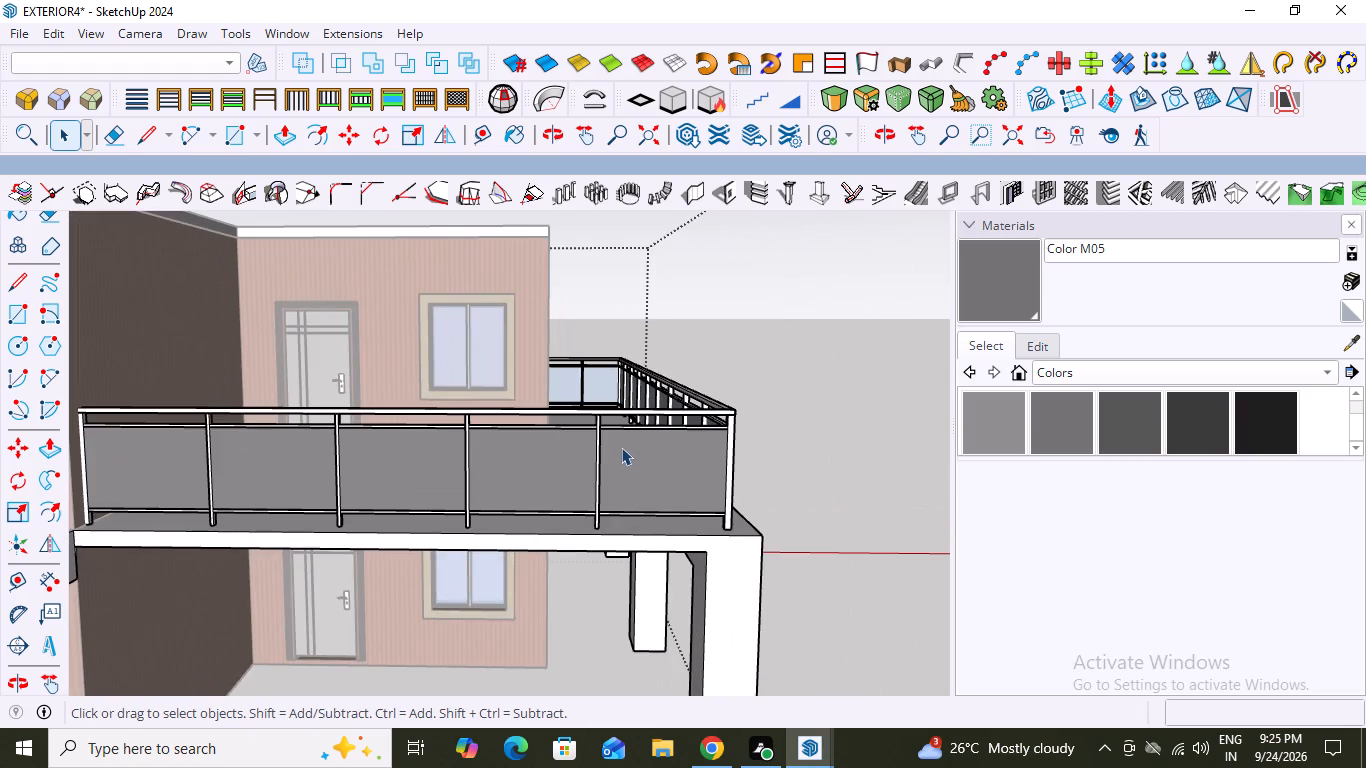
{"action": "scroll", "coordinate": [660, 456], "scroll_direction": "down", "scroll_amount": 6}
{"action": "scroll", "coordinate": [647, 569], "scroll_direction": "down", "scroll_amount": 3}
{"action": "scroll", "coordinate": [527, 480], "scroll_direction": "up", "scroll_amount": 2}
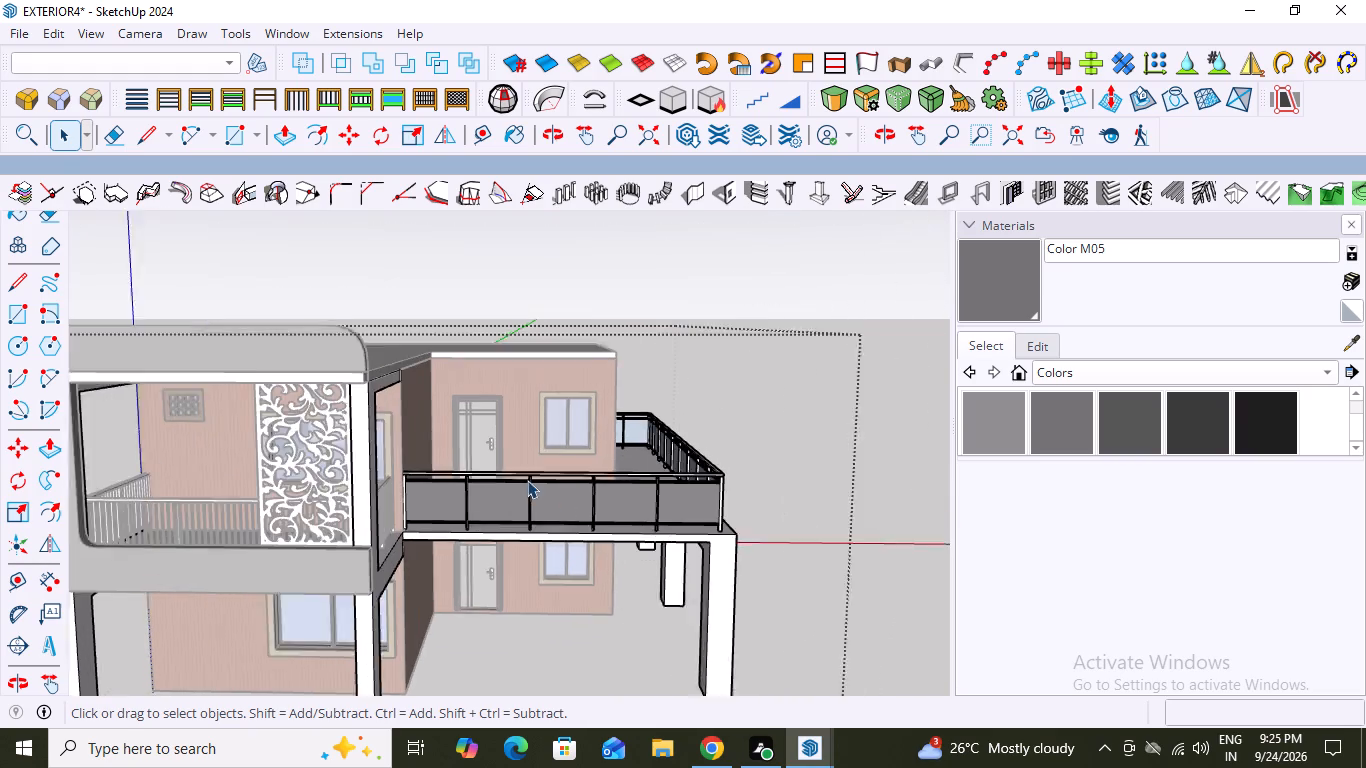
{"action": "scroll", "coordinate": [527, 480], "scroll_direction": "up", "scroll_amount": 4}
{"action": "scroll", "coordinate": [557, 544], "scroll_direction": "down", "scroll_amount": 12}
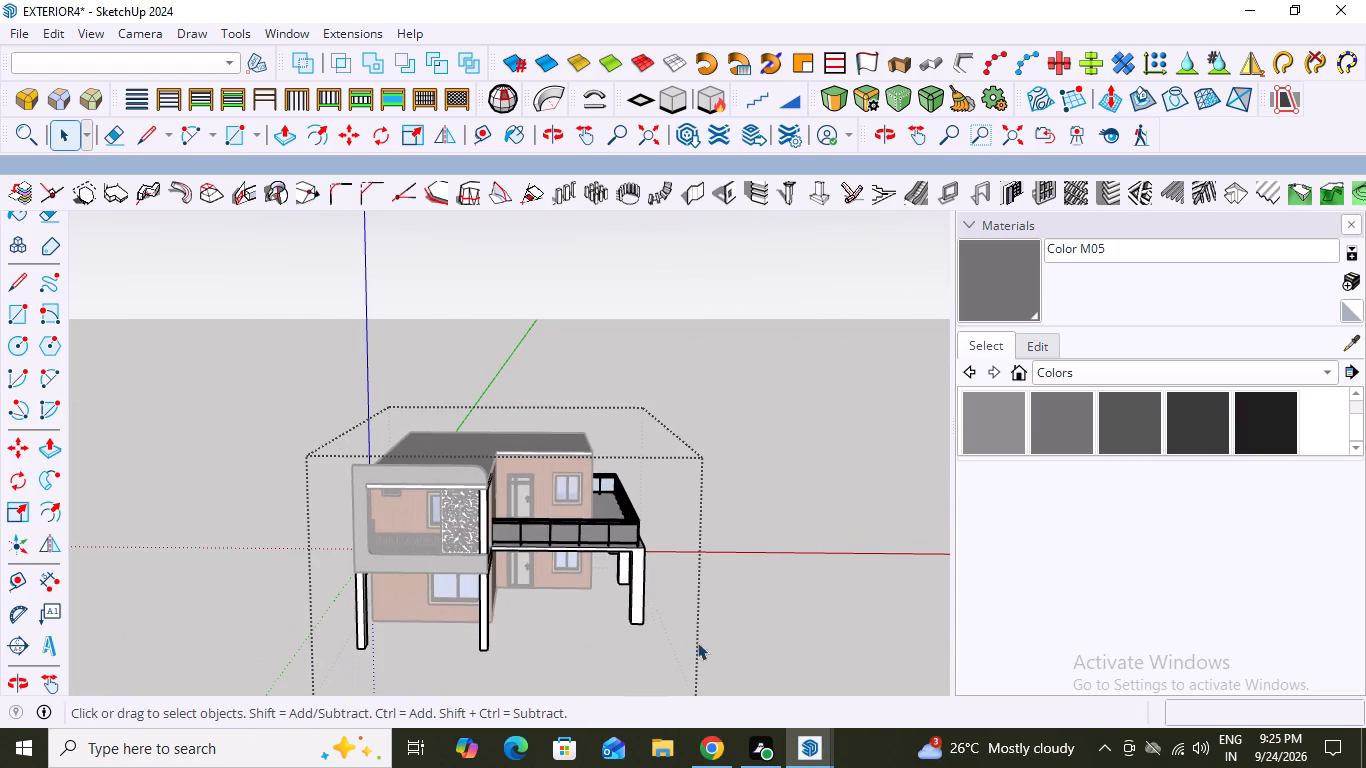
Open the short fence section at the terrace's rear end, paint its two infill panels with Color M05, and exit the section.
{"action": "middle_click_drag", "start_coordinate": [694, 621], "coordinate": [376, 598]}
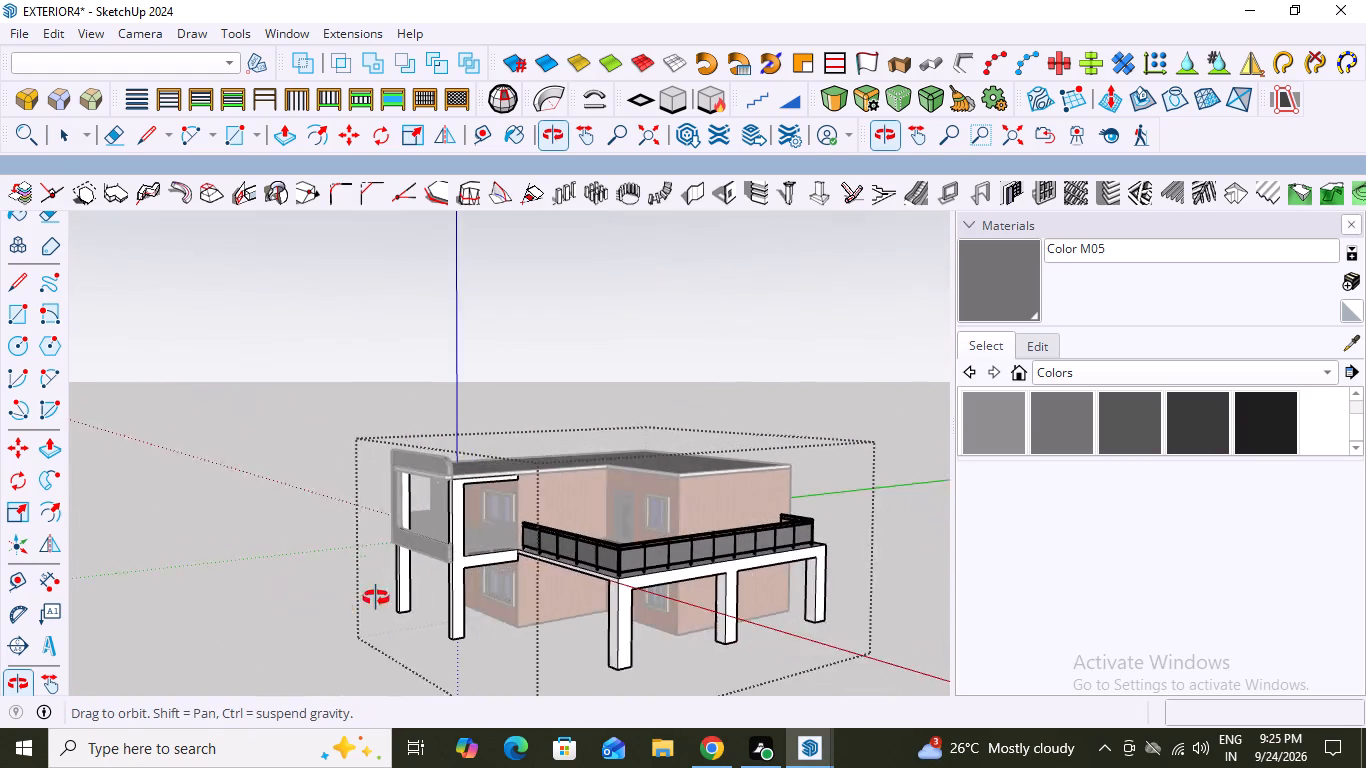
{"action": "middle_click_drag", "start_coordinate": [376, 598], "coordinate": [189, 640]}
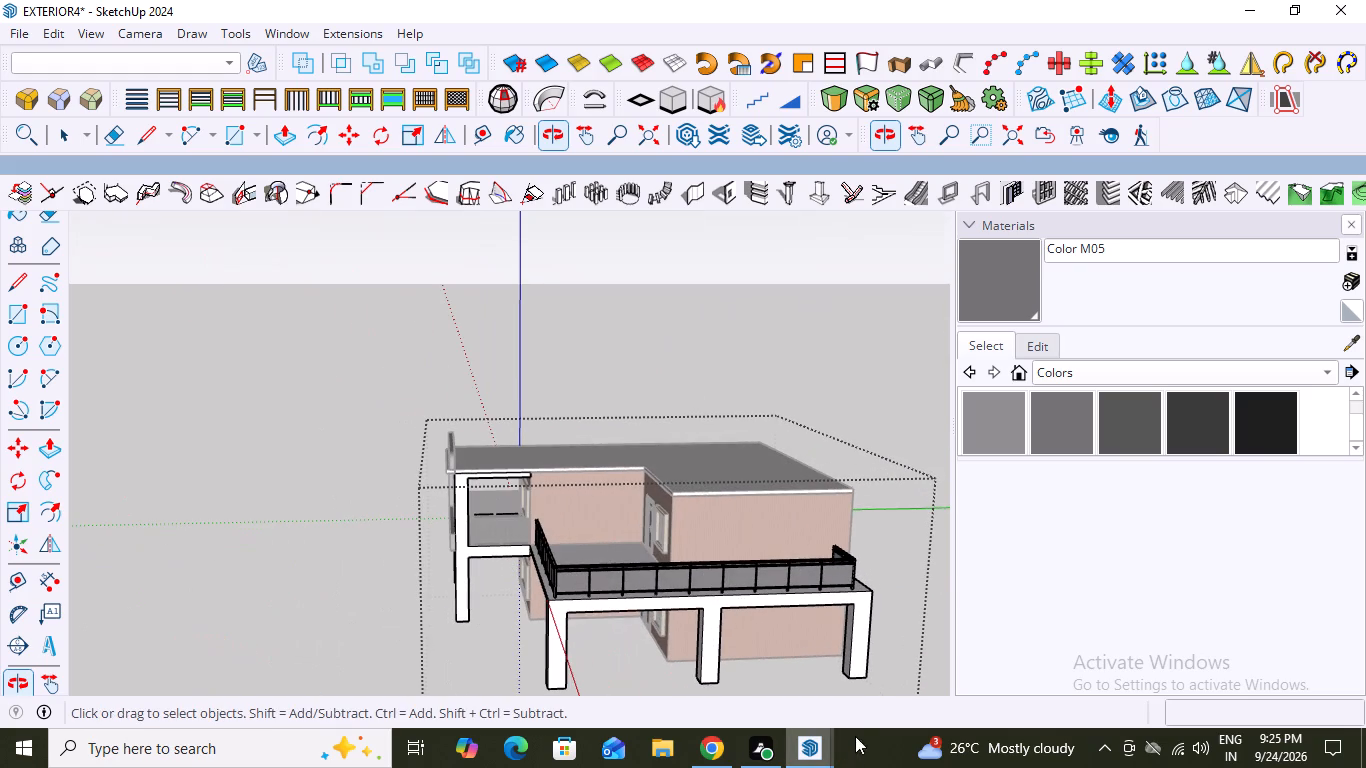
{"action": "scroll", "coordinate": [747, 618], "scroll_direction": "down", "scroll_amount": 6}
{"action": "middle_click_drag", "start_coordinate": [803, 639], "coordinate": [751, 654]}
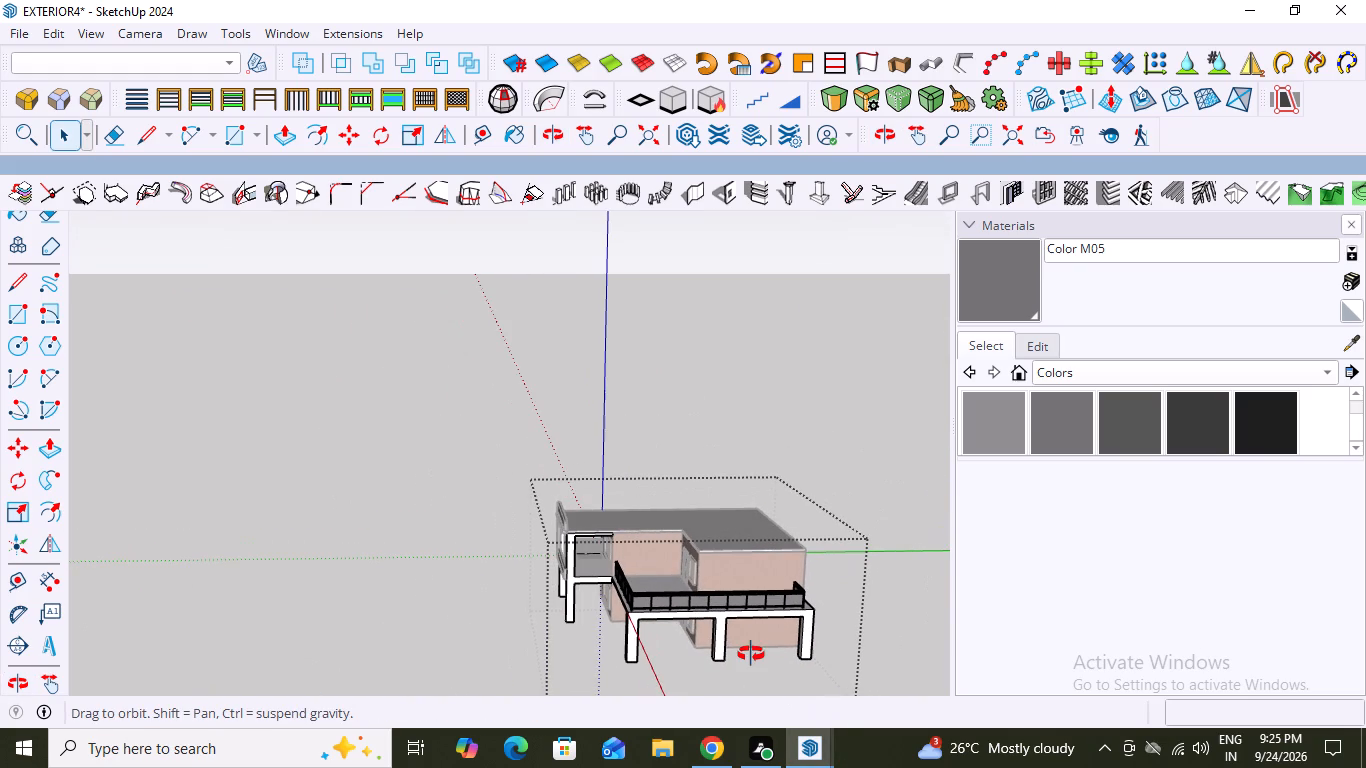
{"action": "middle_click_drag", "start_coordinate": [751, 654], "coordinate": [607, 640]}
{"action": "scroll", "coordinate": [607, 642], "scroll_direction": "up", "scroll_amount": 1}
{"action": "scroll", "coordinate": [757, 644], "scroll_direction": "up", "scroll_amount": 15}
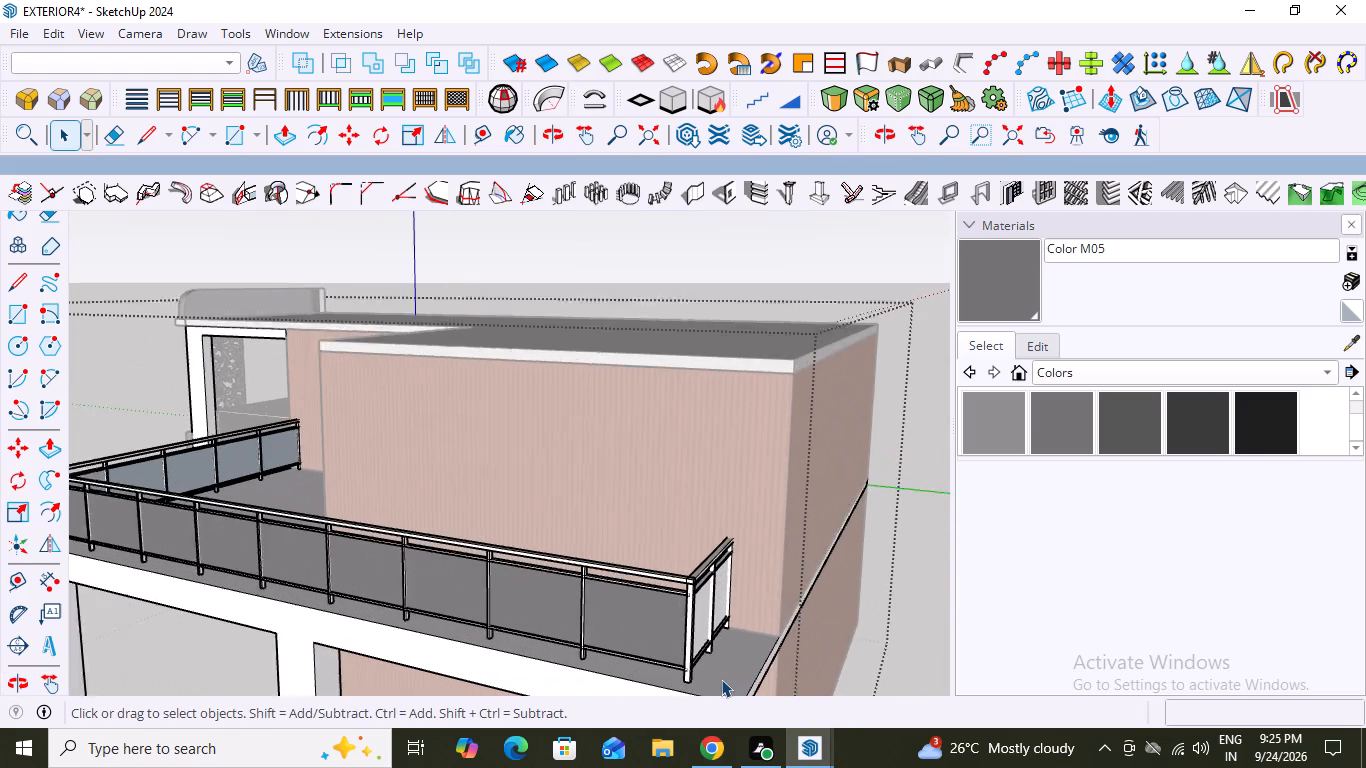
{"action": "scroll", "coordinate": [721, 679], "scroll_direction": "up", "scroll_amount": 4}
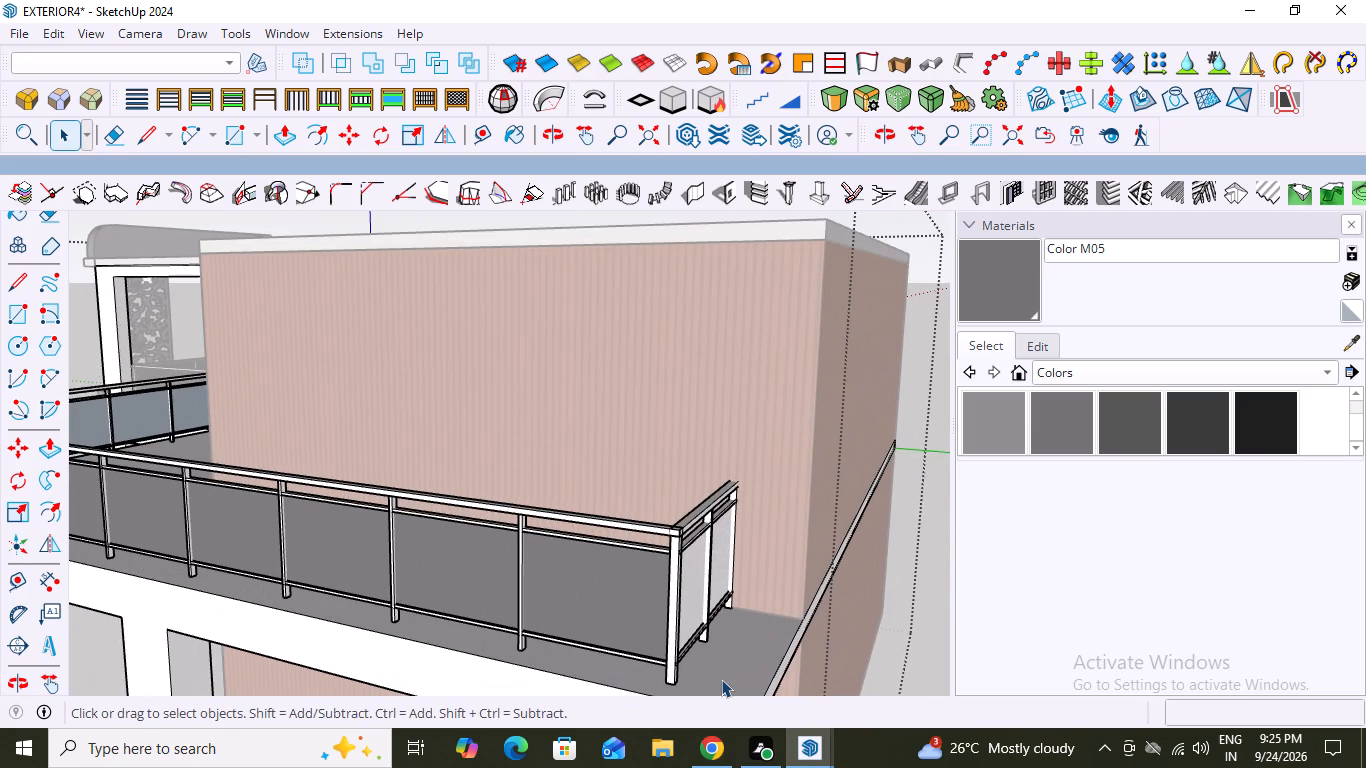
{"action": "left_click", "coordinate": [698, 589]}
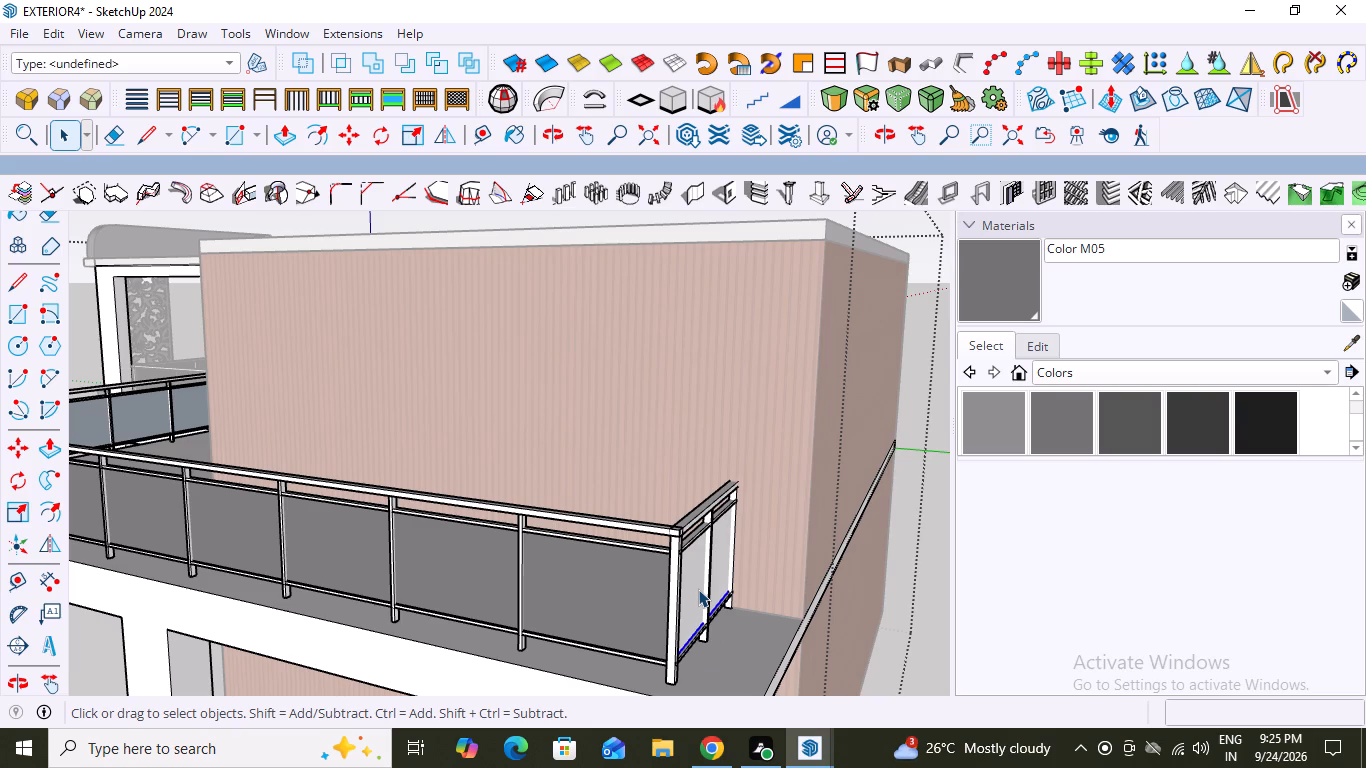
{"action": "double_click", "coordinate": [698, 589]}
{"action": "left_click", "coordinate": [698, 589]}
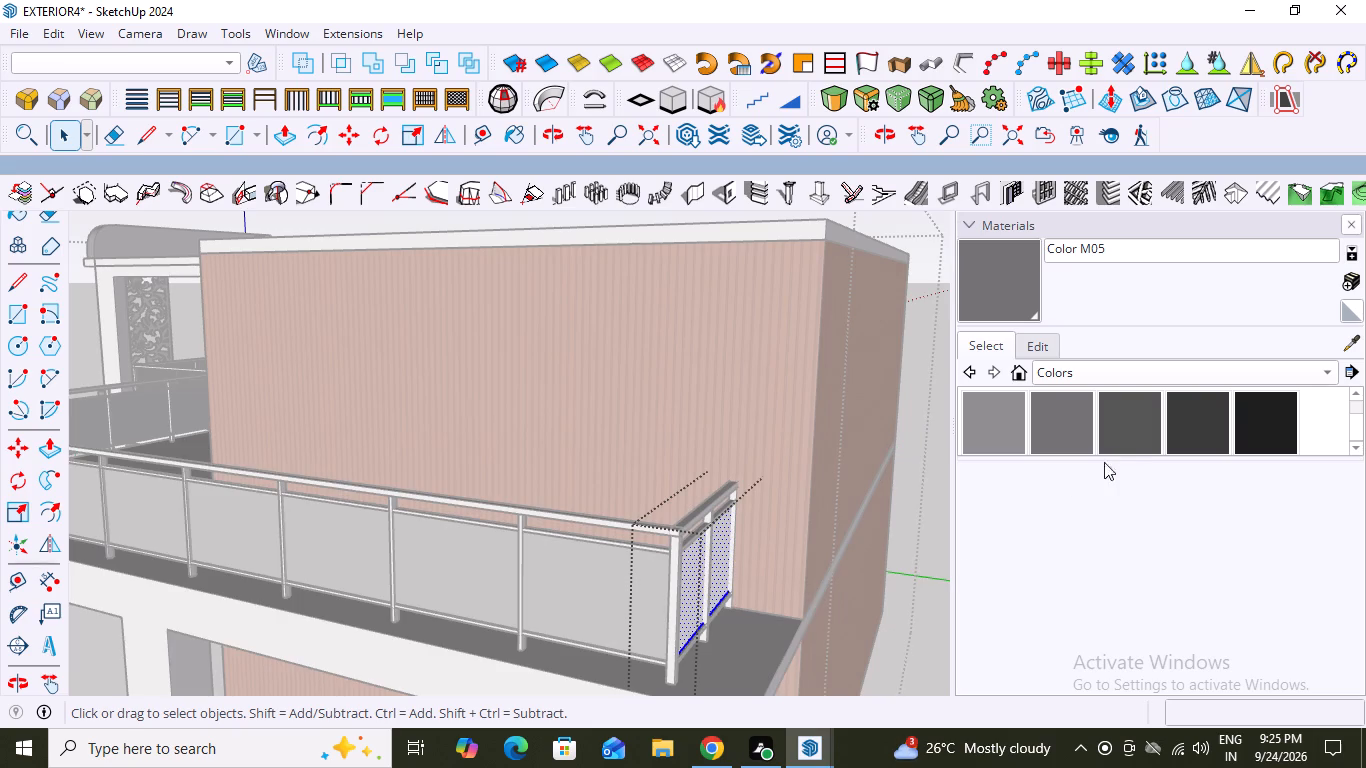
{"action": "left_click", "coordinate": [1082, 442]}
{"action": "left_click", "coordinate": [693, 591]}
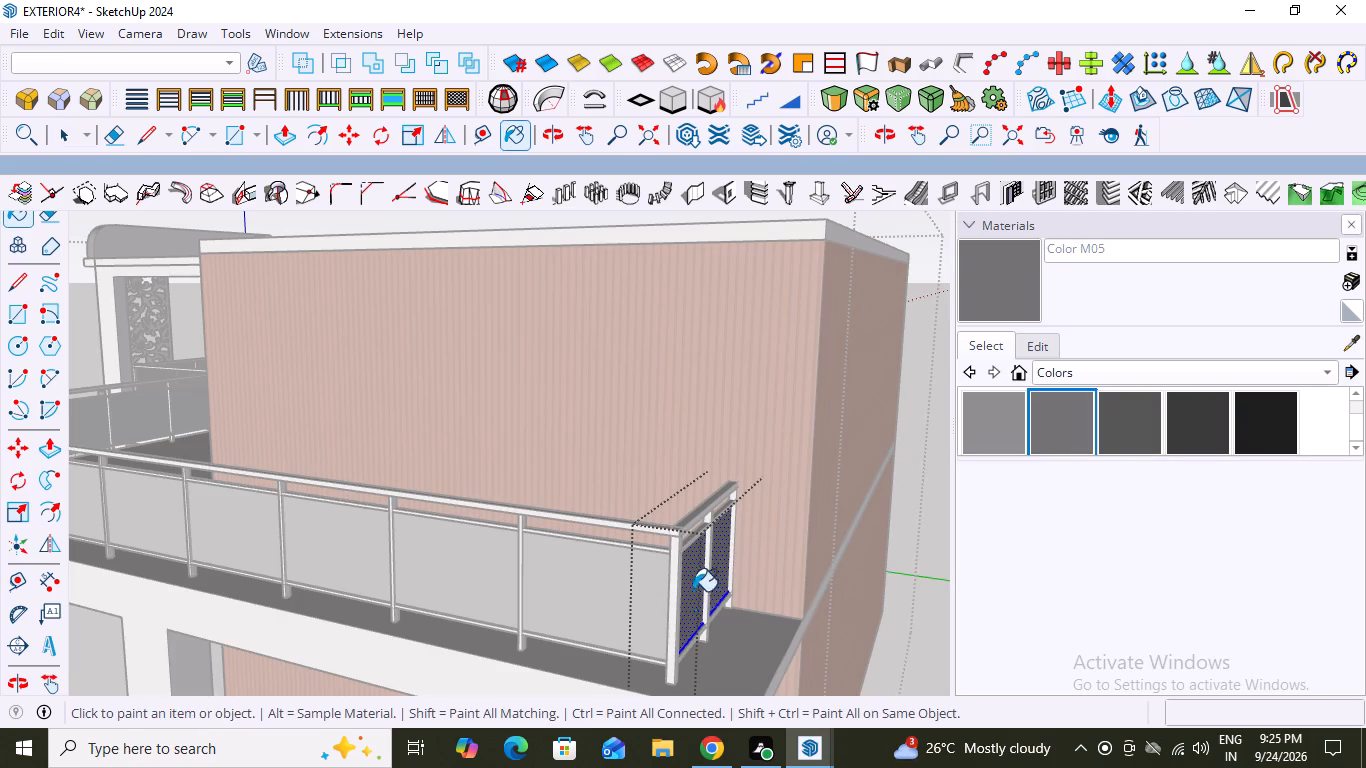
{"action": "key", "text": "space"}
{"action": "left_click", "coordinate": [977, 563]}
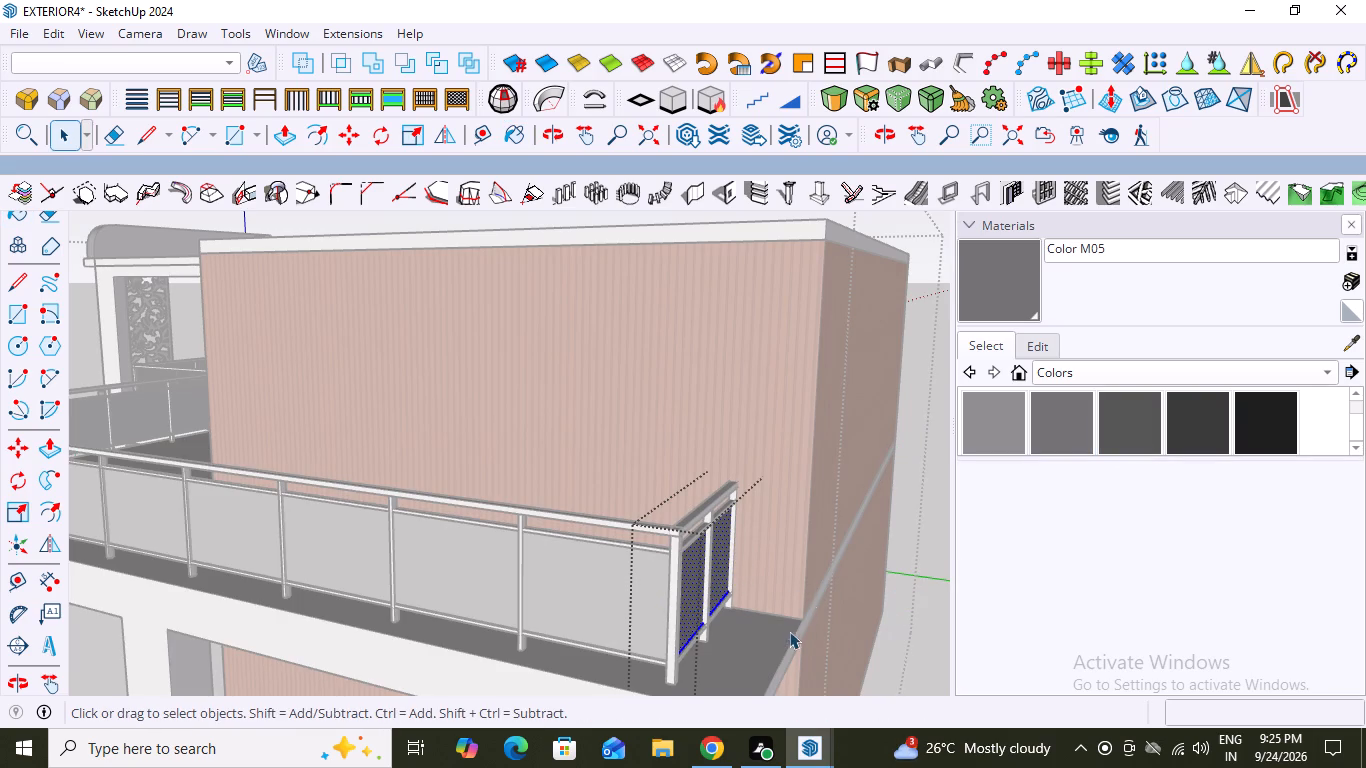
{"action": "left_click", "coordinate": [862, 628]}
Examine the terrace fence from the outer side and the whole house from the front.
{"action": "scroll", "coordinate": [803, 643], "scroll_direction": "down", "scroll_amount": 6}
{"action": "middle_click_drag", "start_coordinate": [568, 637], "coordinate": [780, 651]}
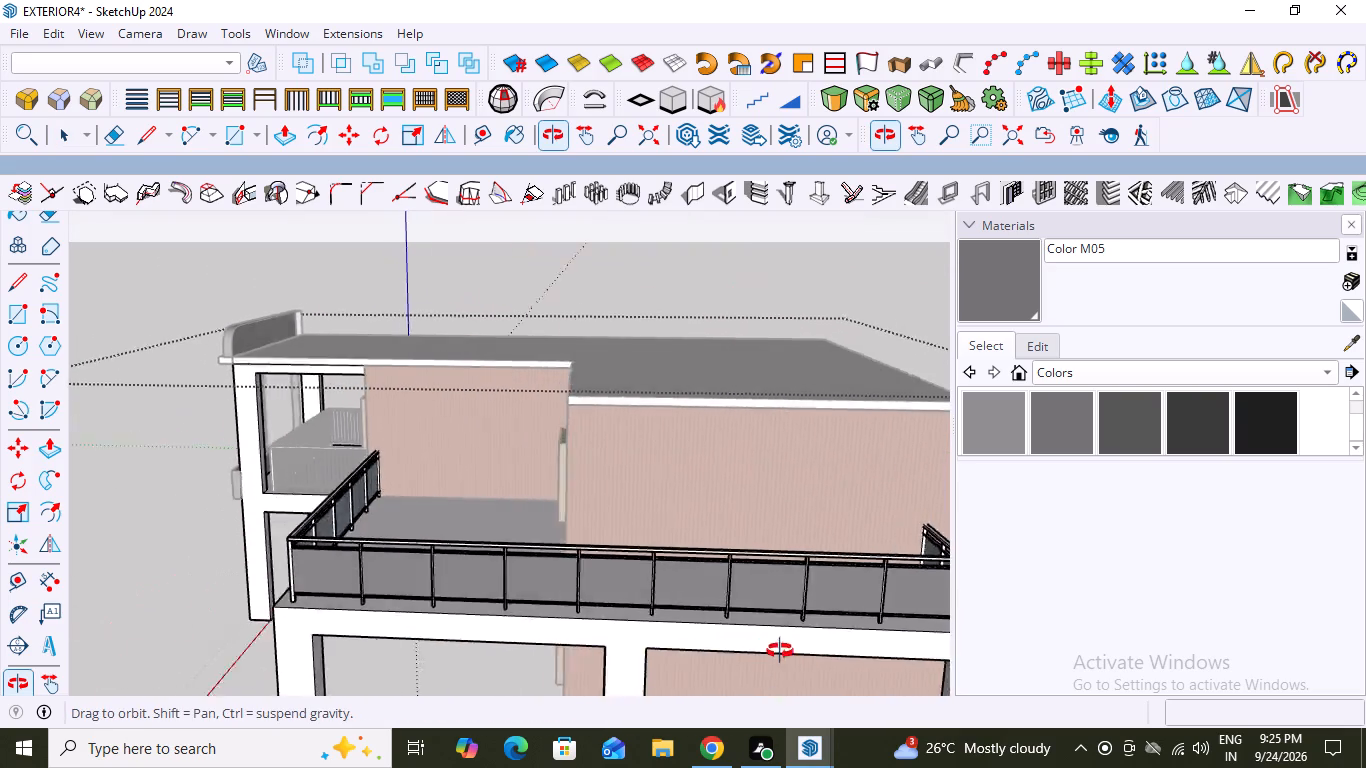
{"action": "middle_click_drag", "start_coordinate": [780, 651], "coordinate": [906, 620]}
{"action": "middle_click_drag", "start_coordinate": [617, 597], "coordinate": [904, 640]}
{"action": "scroll", "coordinate": [641, 640], "scroll_direction": "down", "scroll_amount": 3}
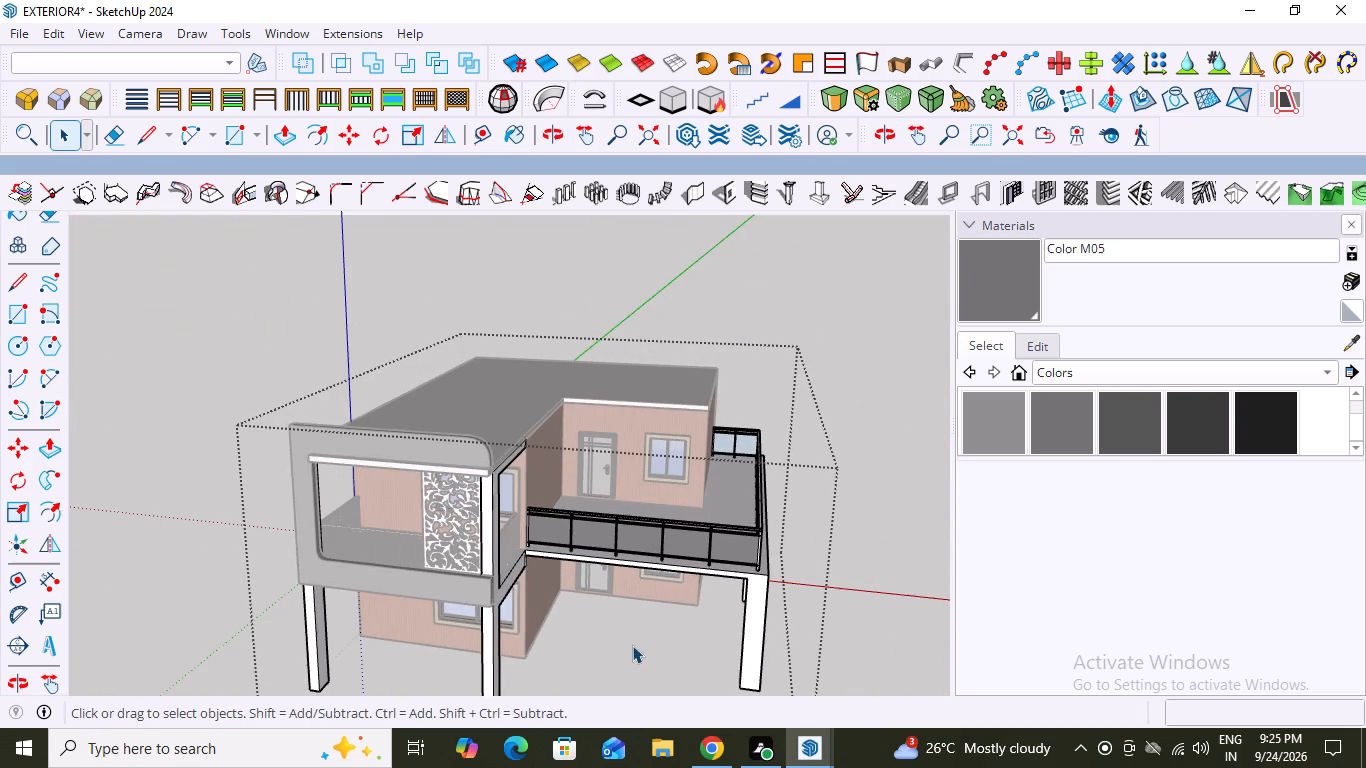
Open the short rear fence section from the terrace side, paint its panels' inner face with Color M05, and exit the section and enclosing group.
{"action": "middle_click_drag", "start_coordinate": [715, 624], "coordinate": [725, 619]}
{"action": "scroll", "coordinate": [698, 488], "scroll_direction": "up", "scroll_amount": 6}
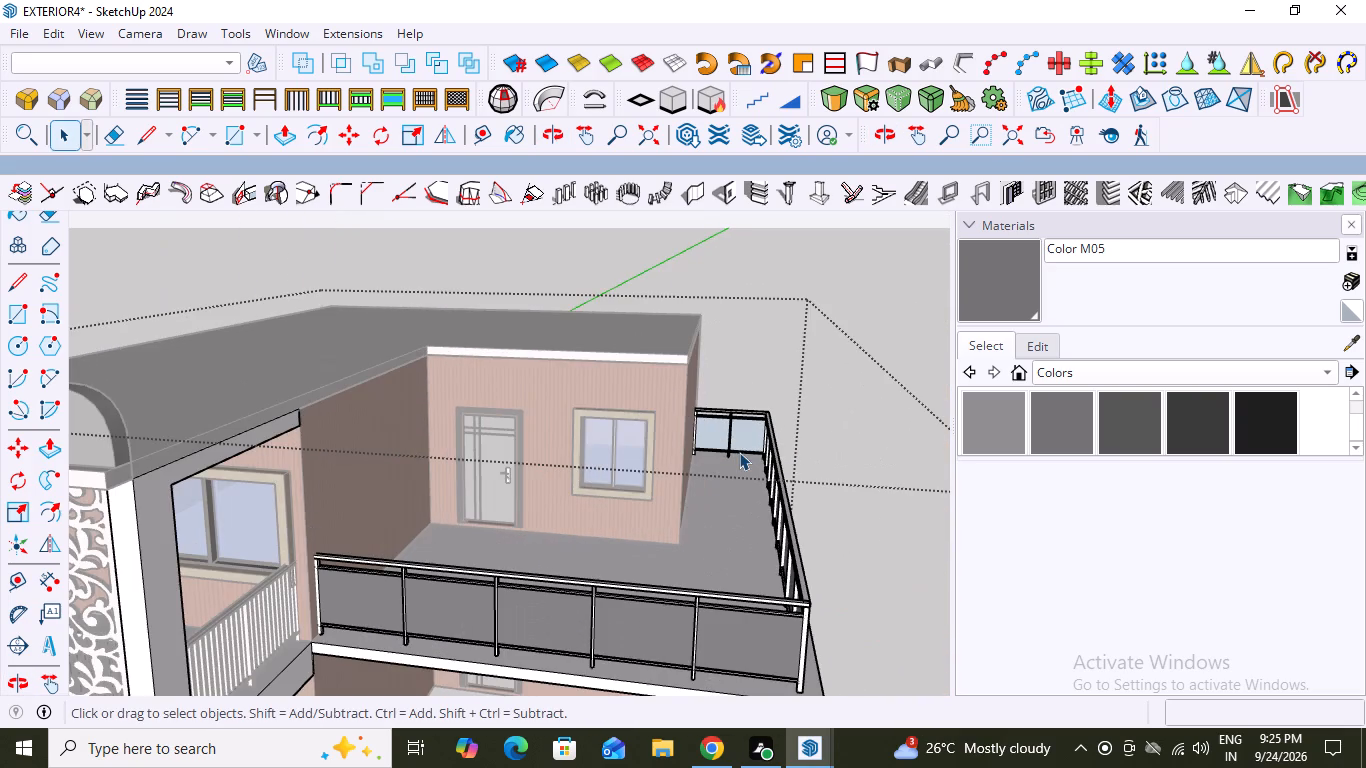
{"action": "scroll", "coordinate": [739, 452], "scroll_direction": "up", "scroll_amount": 3}
{"action": "middle_click_drag", "start_coordinate": [694, 601], "coordinate": [714, 560]}
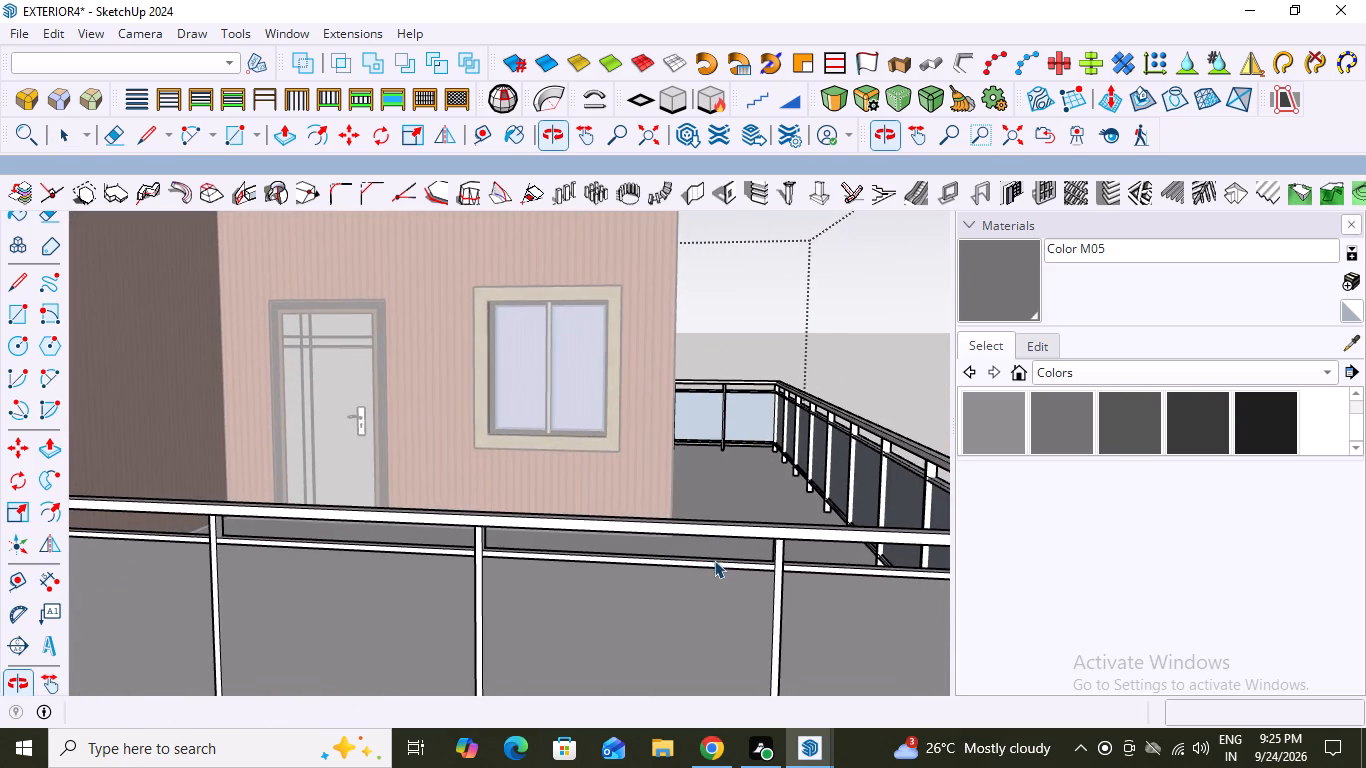
{"action": "scroll", "coordinate": [714, 560], "scroll_direction": "down", "scroll_amount": 3}
{"action": "left_click", "coordinate": [700, 420]}
{"action": "left_click", "coordinate": [700, 420]}
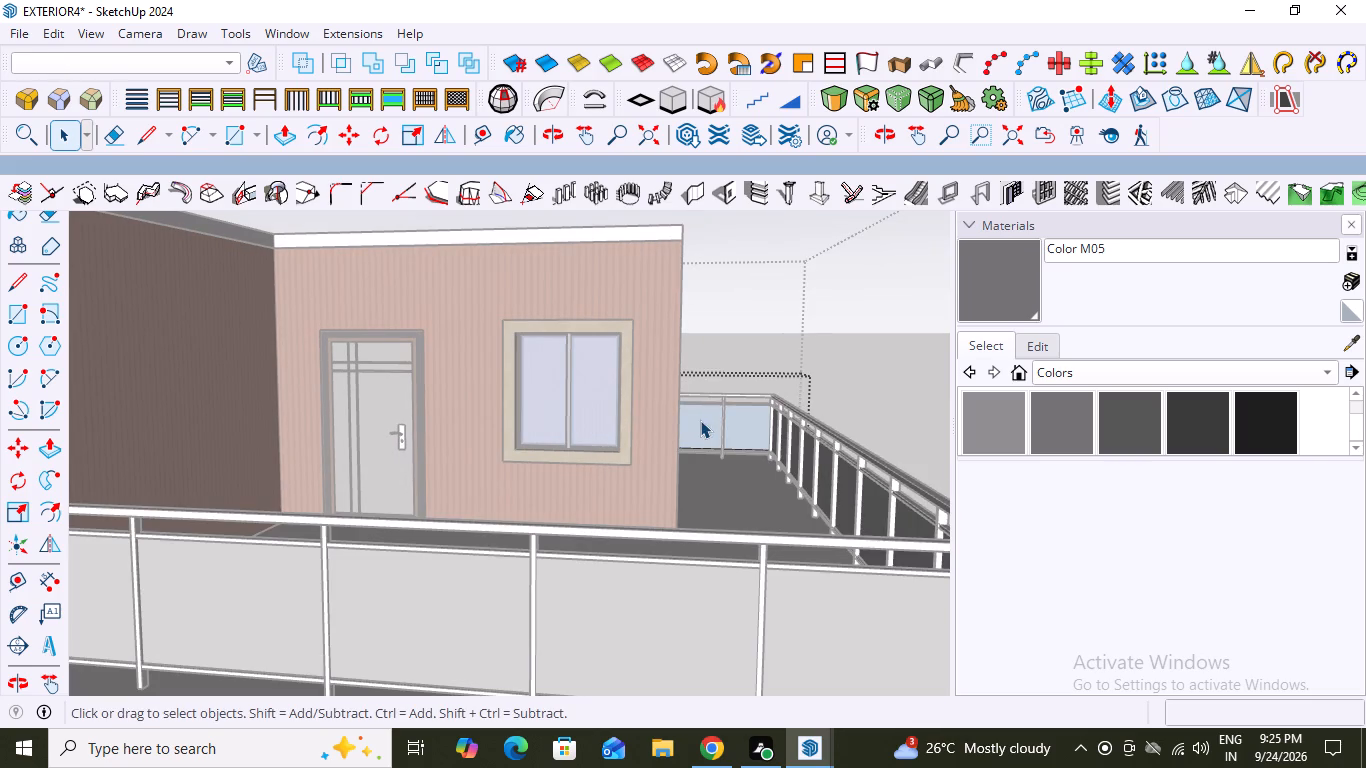
{"action": "left_click", "coordinate": [700, 420]}
{"action": "left_click", "coordinate": [1048, 427]}
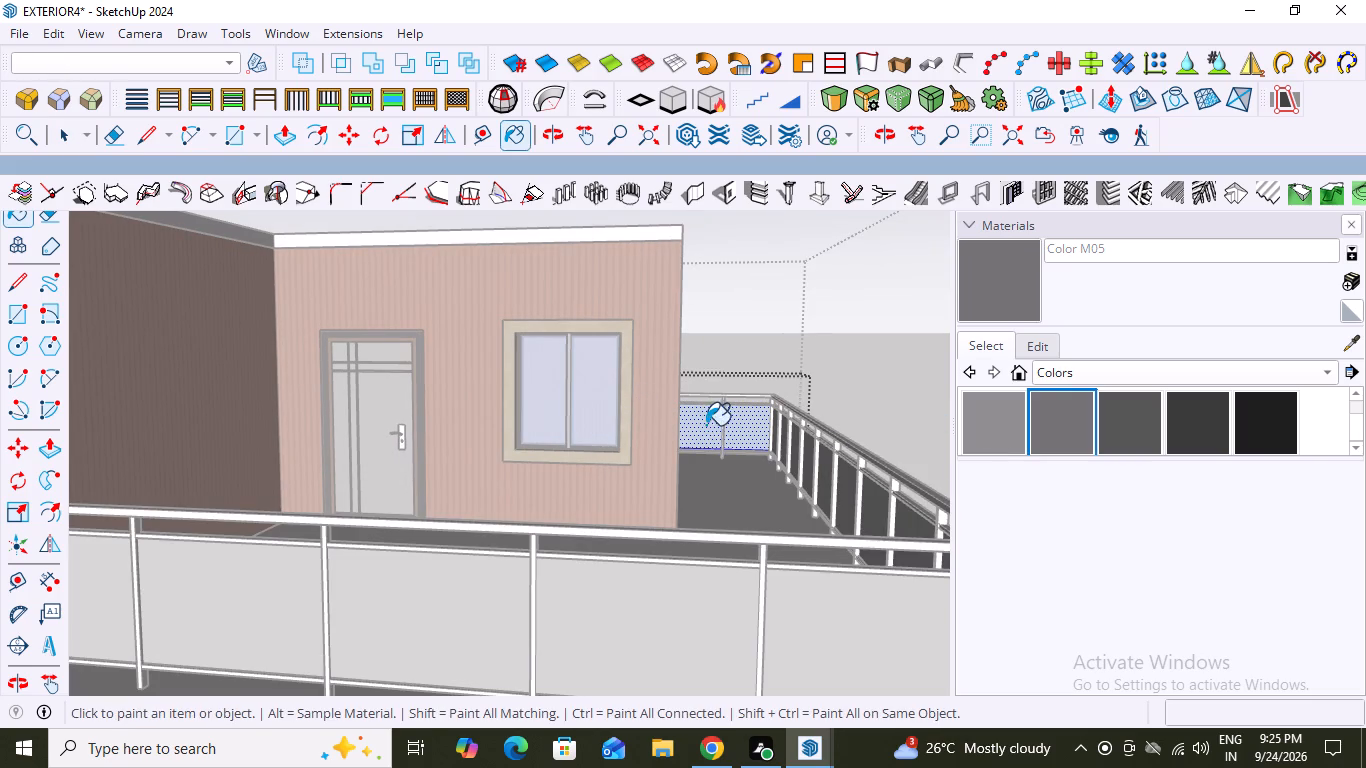
{"action": "left_click", "coordinate": [701, 430]}
{"action": "key", "text": "space"}
{"action": "left_click", "coordinate": [825, 351]}
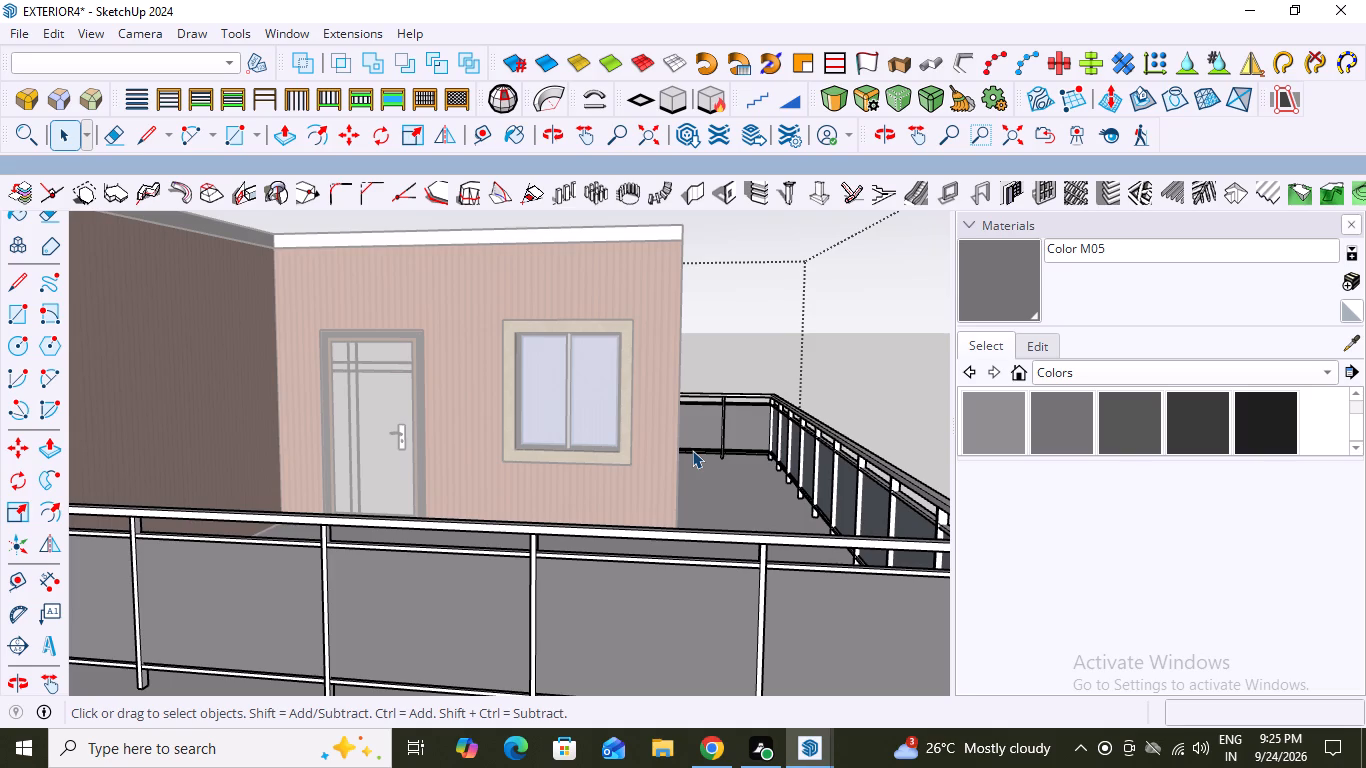
{"action": "scroll", "coordinate": [705, 485], "scroll_direction": "down", "scroll_amount": 20}
{"action": "middle_click_drag", "start_coordinate": [695, 530], "coordinate": [764, 530]}
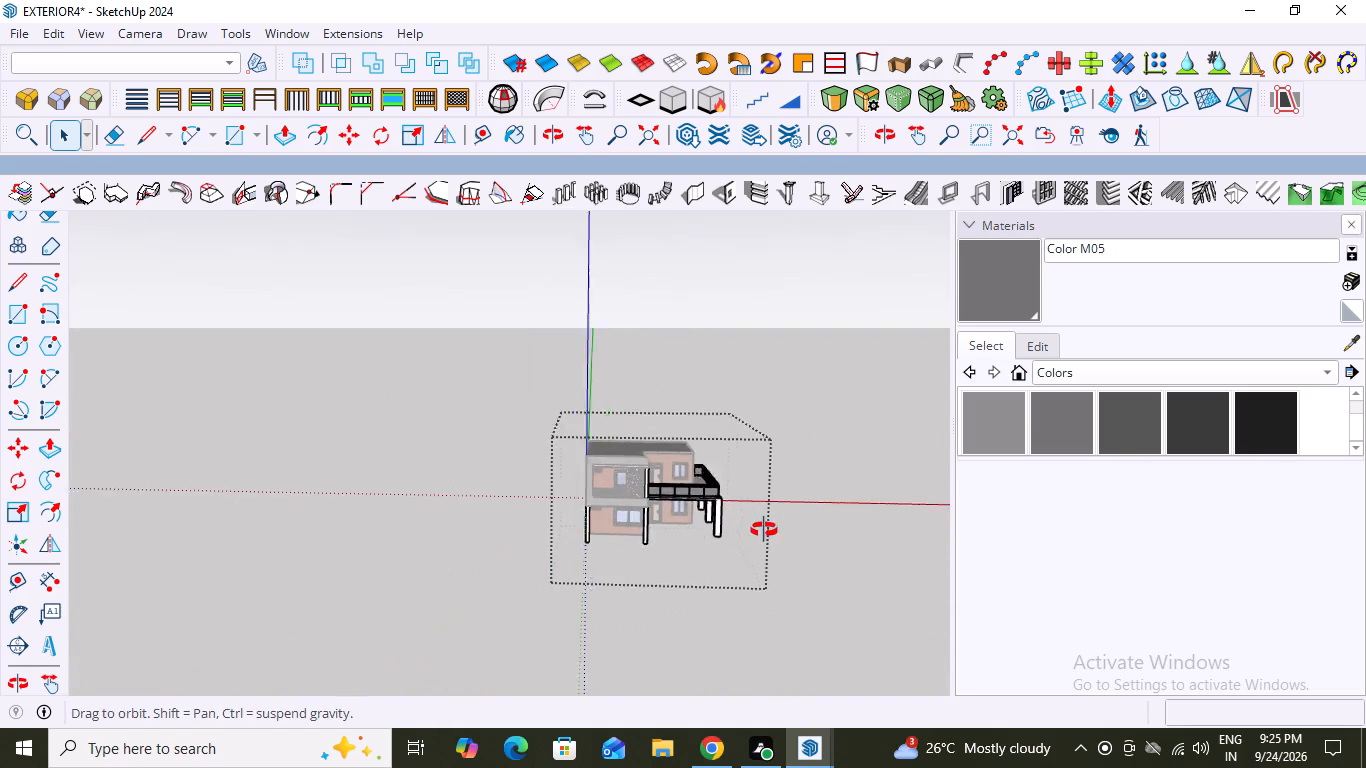
{"action": "middle_click_drag", "start_coordinate": [764, 530], "coordinate": [769, 529]}
{"action": "scroll", "coordinate": [712, 461], "scroll_direction": "up", "scroll_amount": 10}
{"action": "key", "text": "space"}
{"action": "left_click", "coordinate": [782, 321]}
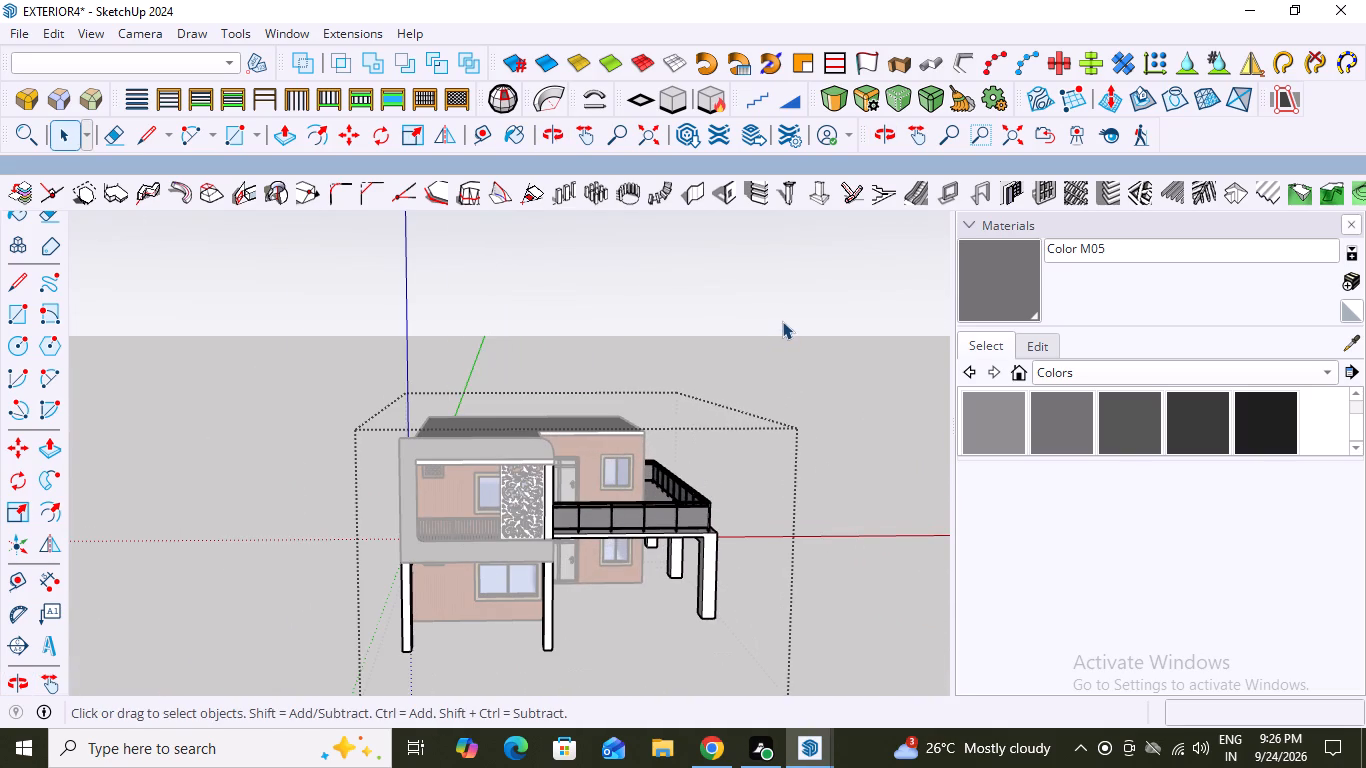
Examine the whole house exterior from the front and the terrace corner, including the balcony screen and terrace fence.
{"action": "middle_click_drag", "start_coordinate": [690, 448], "coordinate": [590, 512]}
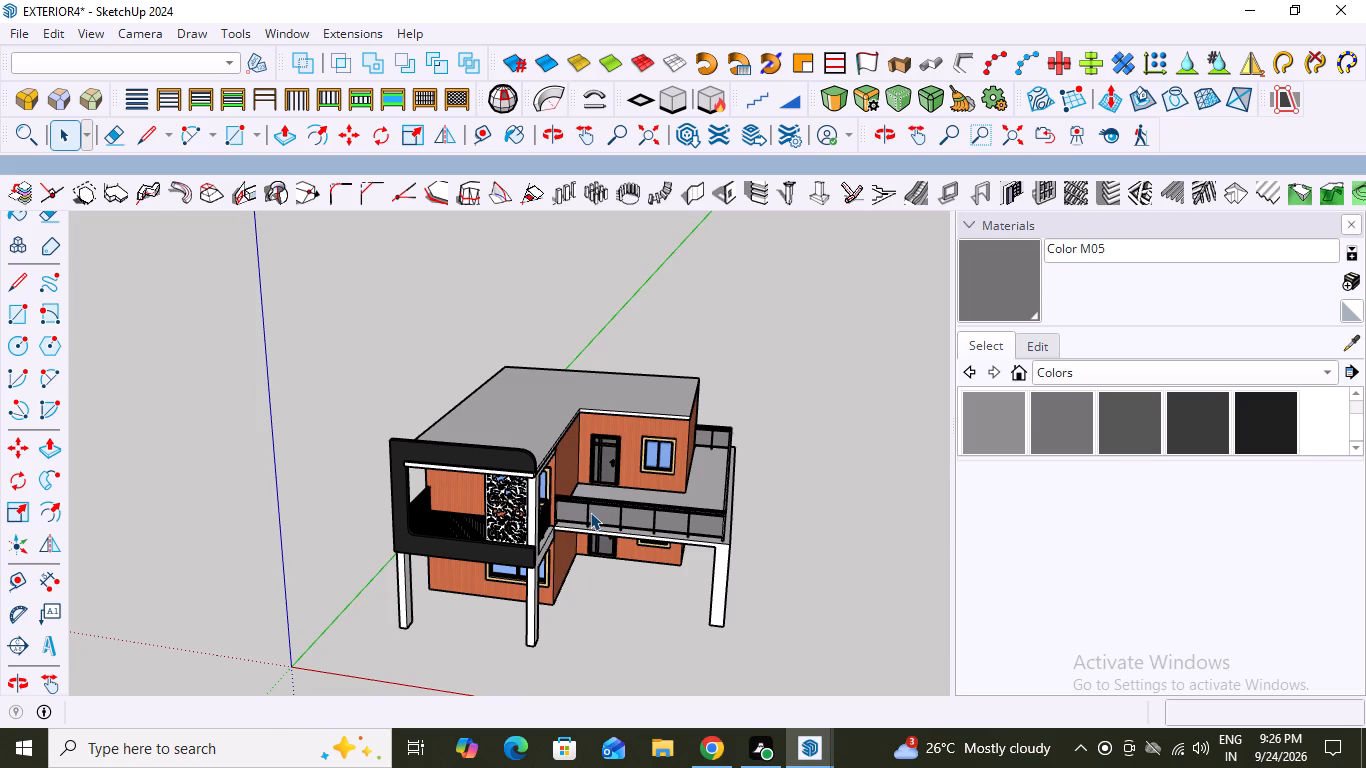
{"action": "scroll", "coordinate": [590, 512], "scroll_direction": "up", "scroll_amount": 1}
{"action": "scroll", "coordinate": [590, 512], "scroll_direction": "down", "scroll_amount": 6}
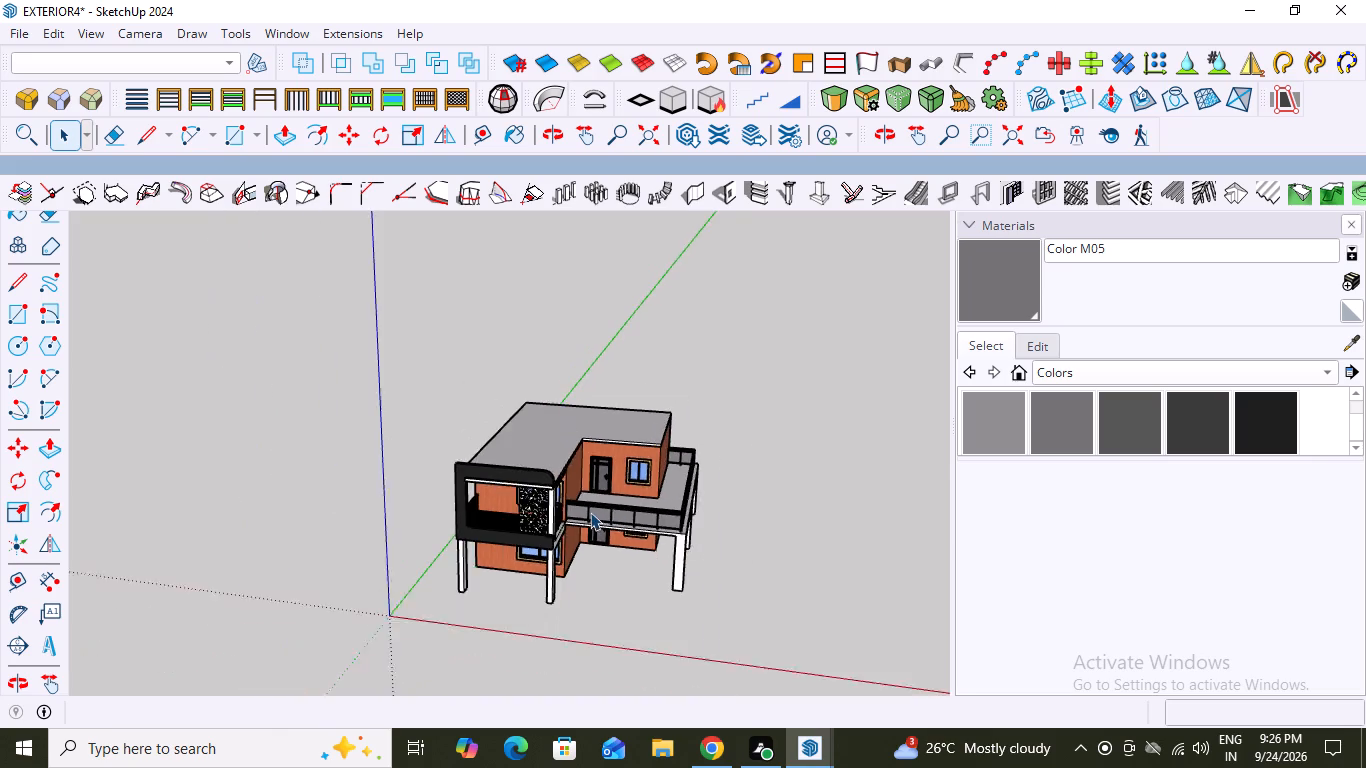
{"action": "middle_click_drag", "start_coordinate": [644, 551], "coordinate": [741, 533]}
{"action": "scroll", "coordinate": [503, 351], "scroll_direction": "up", "scroll_amount": 8}
{"action": "scroll", "coordinate": [581, 483], "scroll_direction": "down", "scroll_amount": 9}
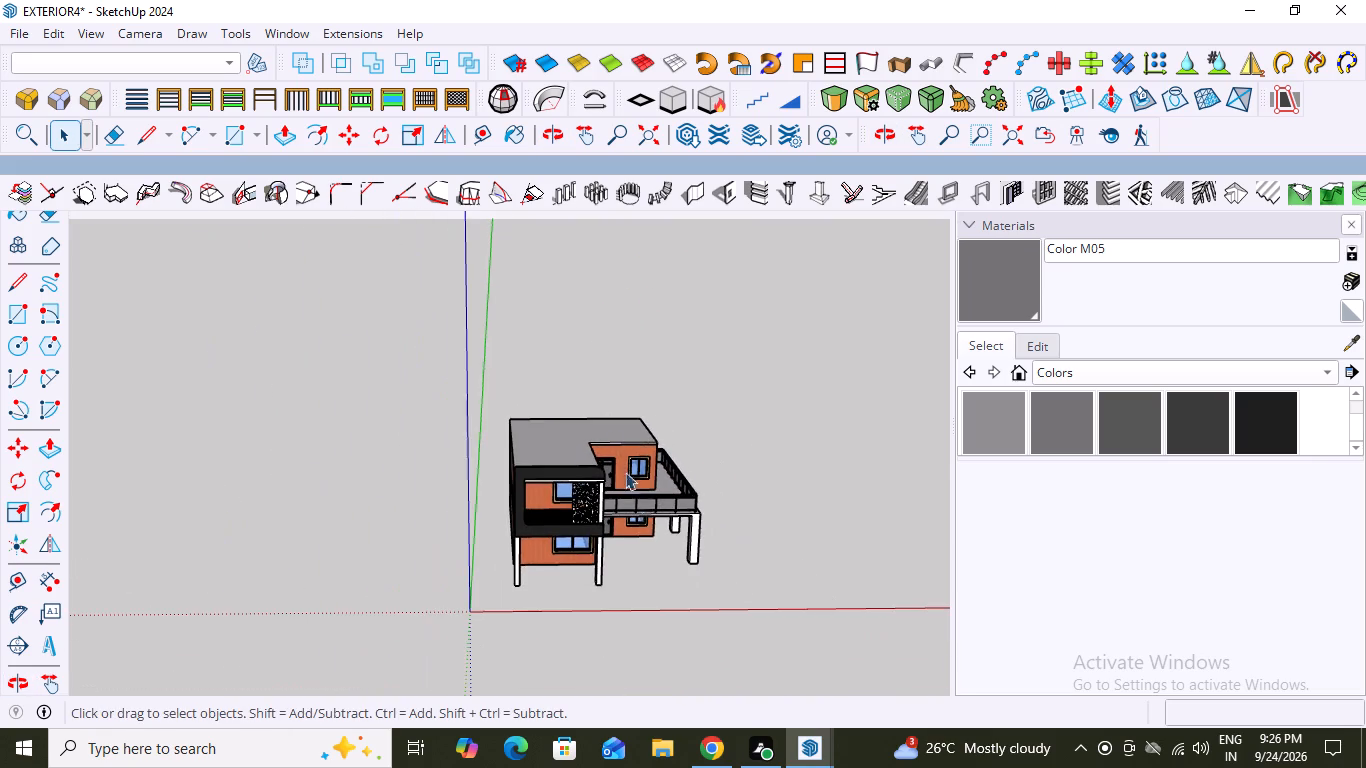
{"action": "middle_click_drag", "start_coordinate": [640, 520], "coordinate": [499, 529]}
{"action": "scroll", "coordinate": [500, 530], "scroll_direction": "up", "scroll_amount": 4}
{"action": "scroll", "coordinate": [719, 473], "scroll_direction": "down", "scroll_amount": 8}
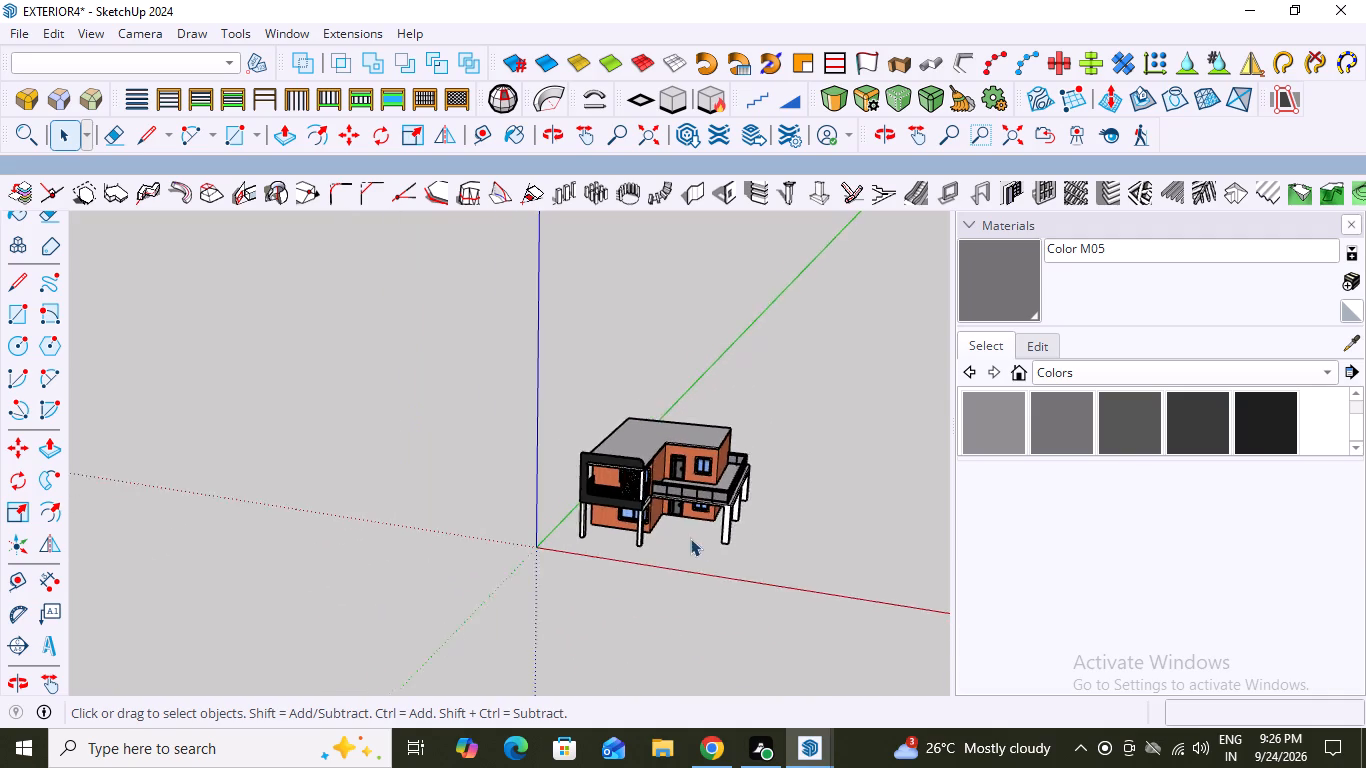
{"action": "middle_click_drag", "start_coordinate": [701, 539], "coordinate": [786, 523]}
{"action": "scroll", "coordinate": [634, 433], "scroll_direction": "up", "scroll_amount": 4}
{"action": "scroll", "coordinate": [675, 522], "scroll_direction": "up", "scroll_amount": 9}
{"action": "middle_click_drag", "start_coordinate": [708, 551], "coordinate": [736, 533]}
{"action": "scroll", "coordinate": [647, 508], "scroll_direction": "down", "scroll_amount": 5}
{"action": "scroll", "coordinate": [758, 556], "scroll_direction": "up", "scroll_amount": 7}
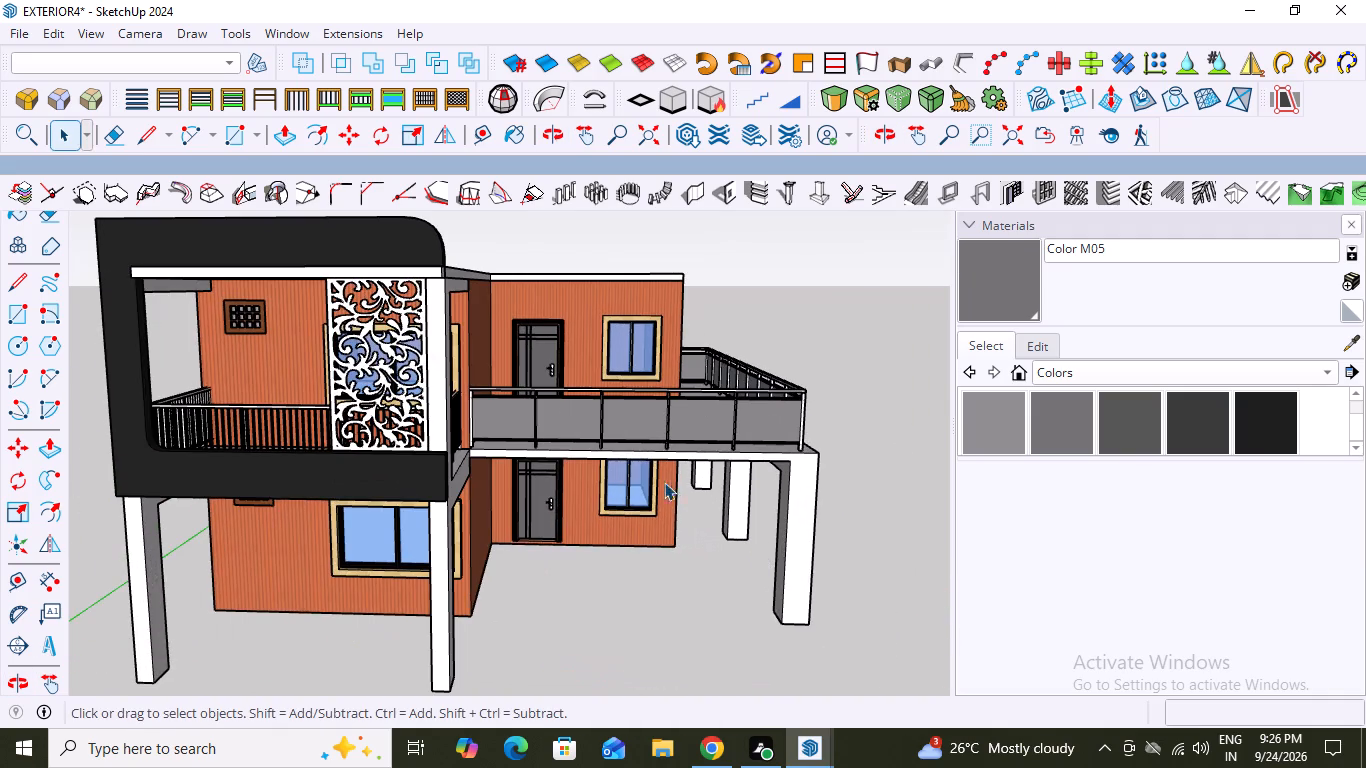
{"action": "scroll", "coordinate": [657, 477], "scroll_direction": "down", "scroll_amount": 4}
{"action": "middle_click_drag", "start_coordinate": [733, 526], "coordinate": [518, 498]}
{"action": "scroll", "coordinate": [521, 497], "scroll_direction": "up", "scroll_amount": 3}
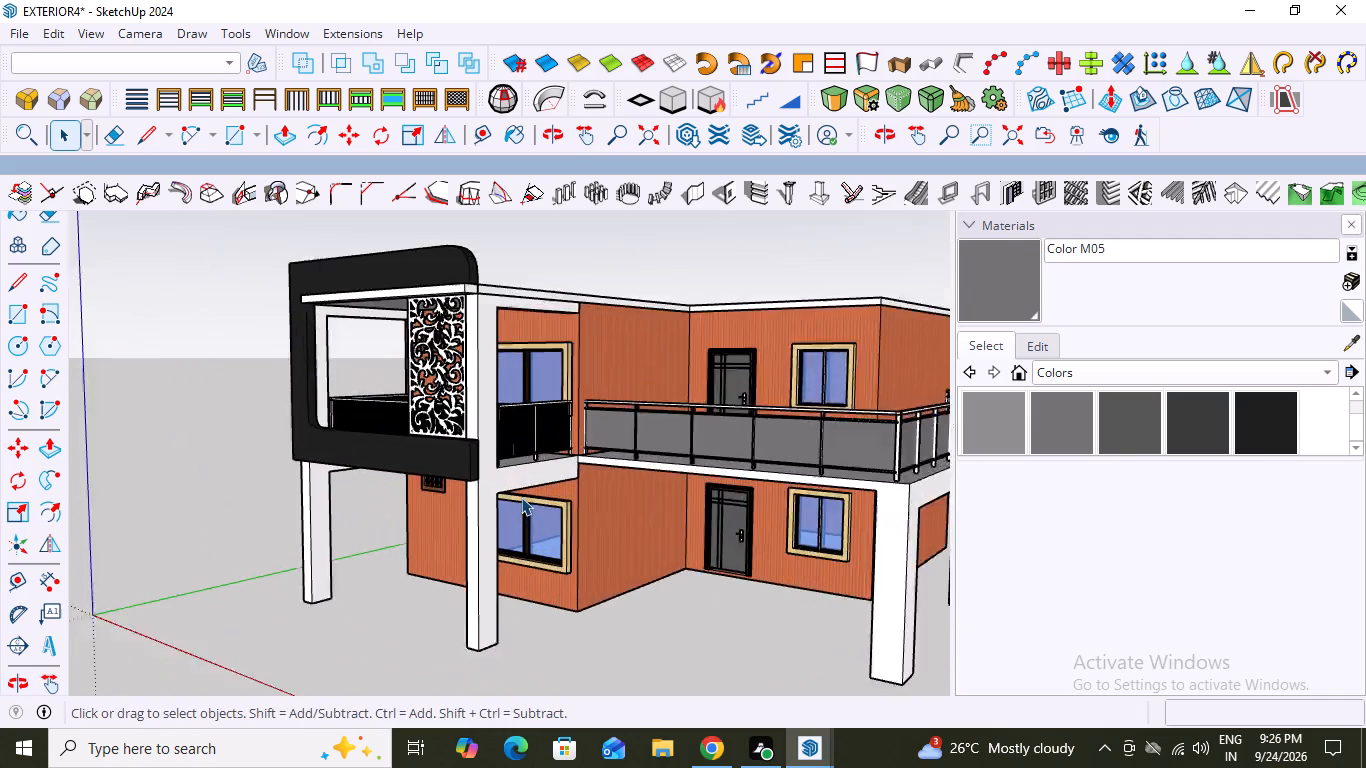
{"action": "scroll", "coordinate": [521, 497], "scroll_direction": "up", "scroll_amount": 1}
{"action": "scroll", "coordinate": [521, 497], "scroll_direction": "down", "scroll_amount": 10}
{"action": "middle_click_drag", "start_coordinate": [566, 558], "coordinate": [752, 528]}
{"action": "scroll", "coordinate": [660, 480], "scroll_direction": "up", "scroll_amount": 2}
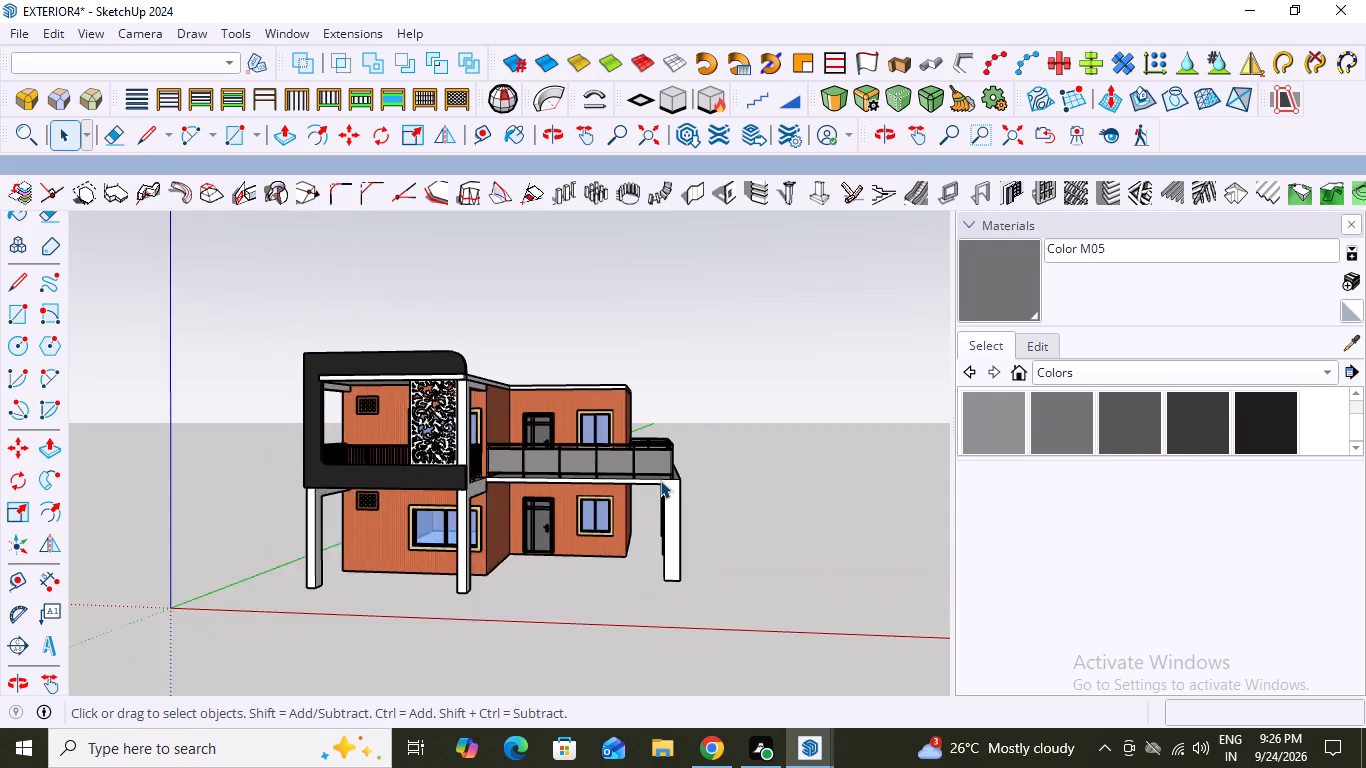
Inspect the front terrace fence up close, including its painted panels and the adjoining balcony railing.
{"action": "scroll", "coordinate": [660, 480], "scroll_direction": "up", "scroll_amount": 4}
{"action": "middle_click_drag", "start_coordinate": [579, 560], "coordinate": [485, 636]}
{"action": "scroll", "coordinate": [630, 491], "scroll_direction": "up", "scroll_amount": 6}
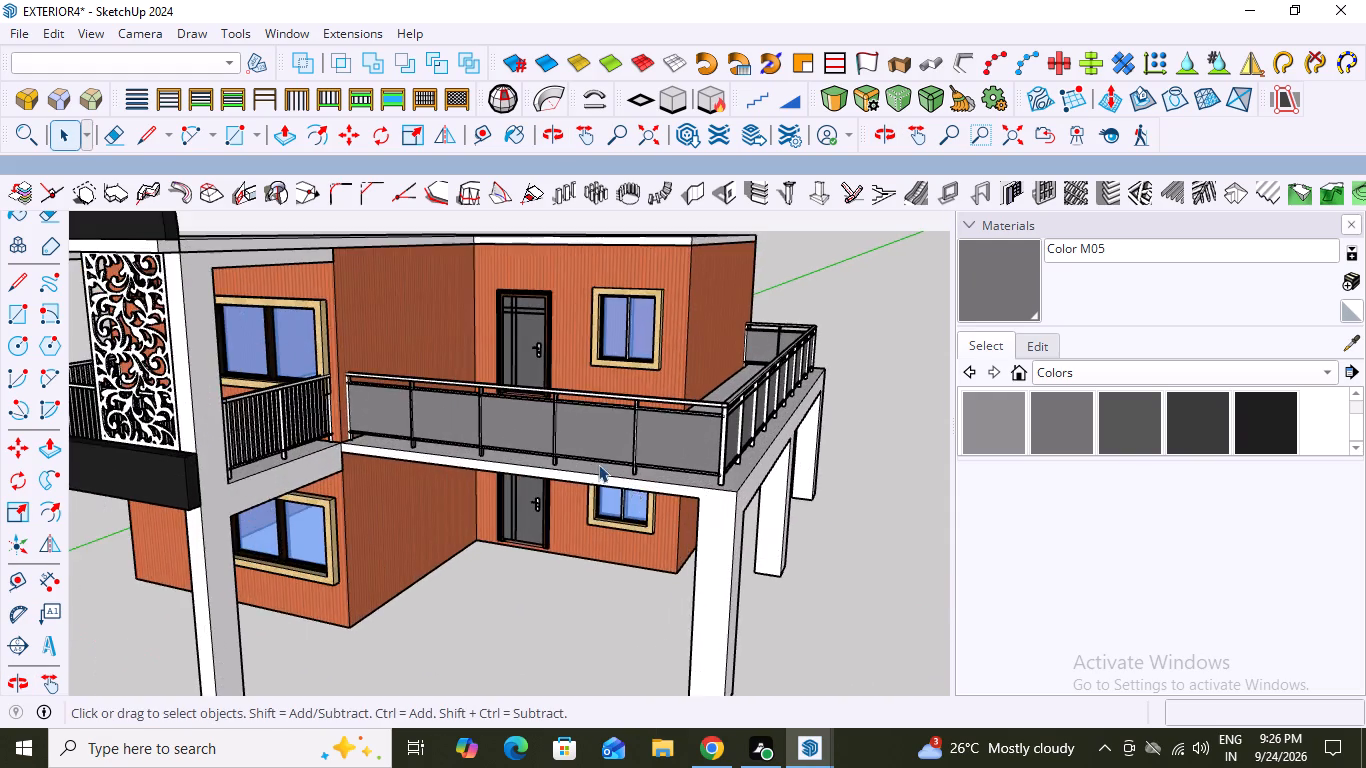
{"action": "scroll", "coordinate": [594, 463], "scroll_direction": "down", "scroll_amount": 7}
{"action": "middle_click_drag", "start_coordinate": [577, 522], "coordinate": [669, 534]}
{"action": "scroll", "coordinate": [622, 398], "scroll_direction": "up", "scroll_amount": 6}
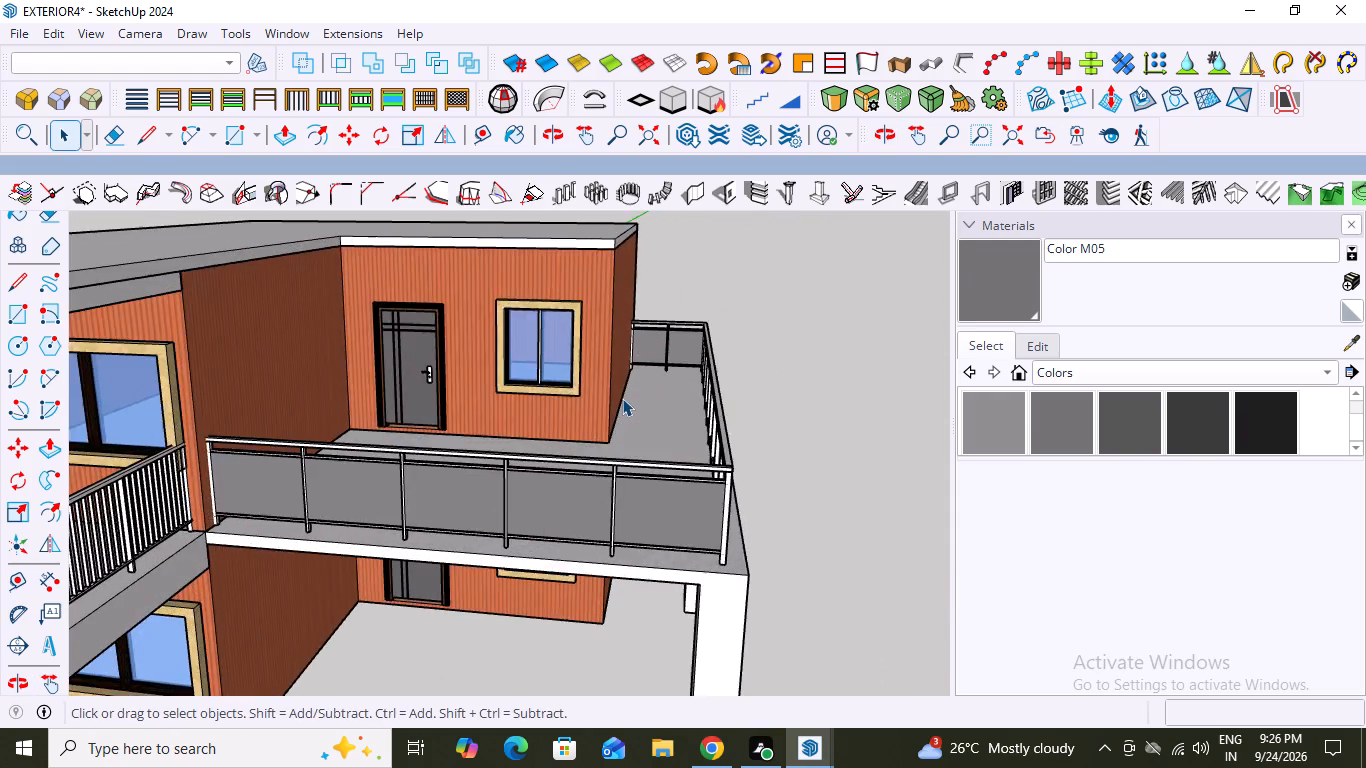
{"action": "scroll", "coordinate": [625, 395], "scroll_direction": "down", "scroll_amount": 9}
{"action": "middle_click_drag", "start_coordinate": [552, 433], "coordinate": [722, 434]}
{"action": "scroll", "coordinate": [463, 446], "scroll_direction": "up", "scroll_amount": 6}
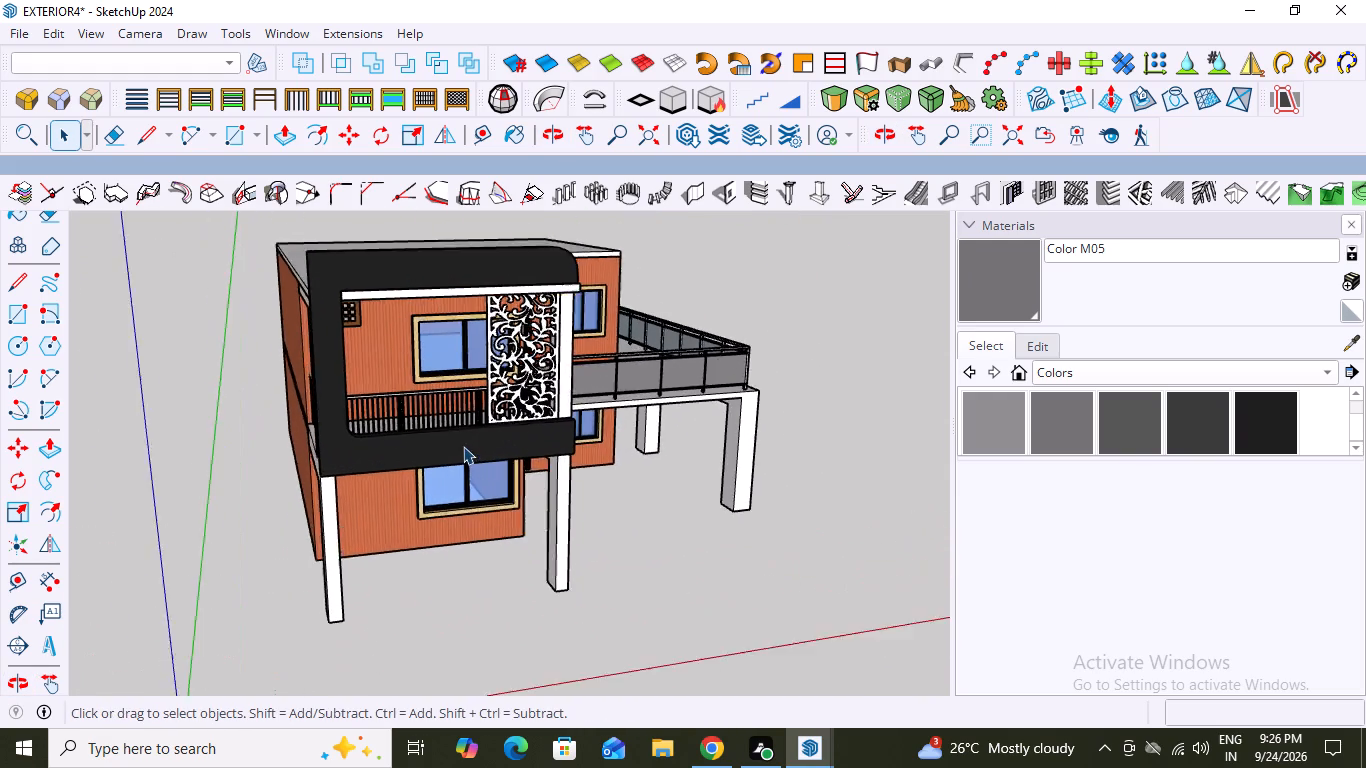
{"action": "scroll", "coordinate": [463, 446], "scroll_direction": "up", "scroll_amount": 1}
{"action": "scroll", "coordinate": [754, 496], "scroll_direction": "down", "scroll_amount": 4}
{"action": "middle_click_drag", "start_coordinate": [657, 474], "coordinate": [544, 481]}
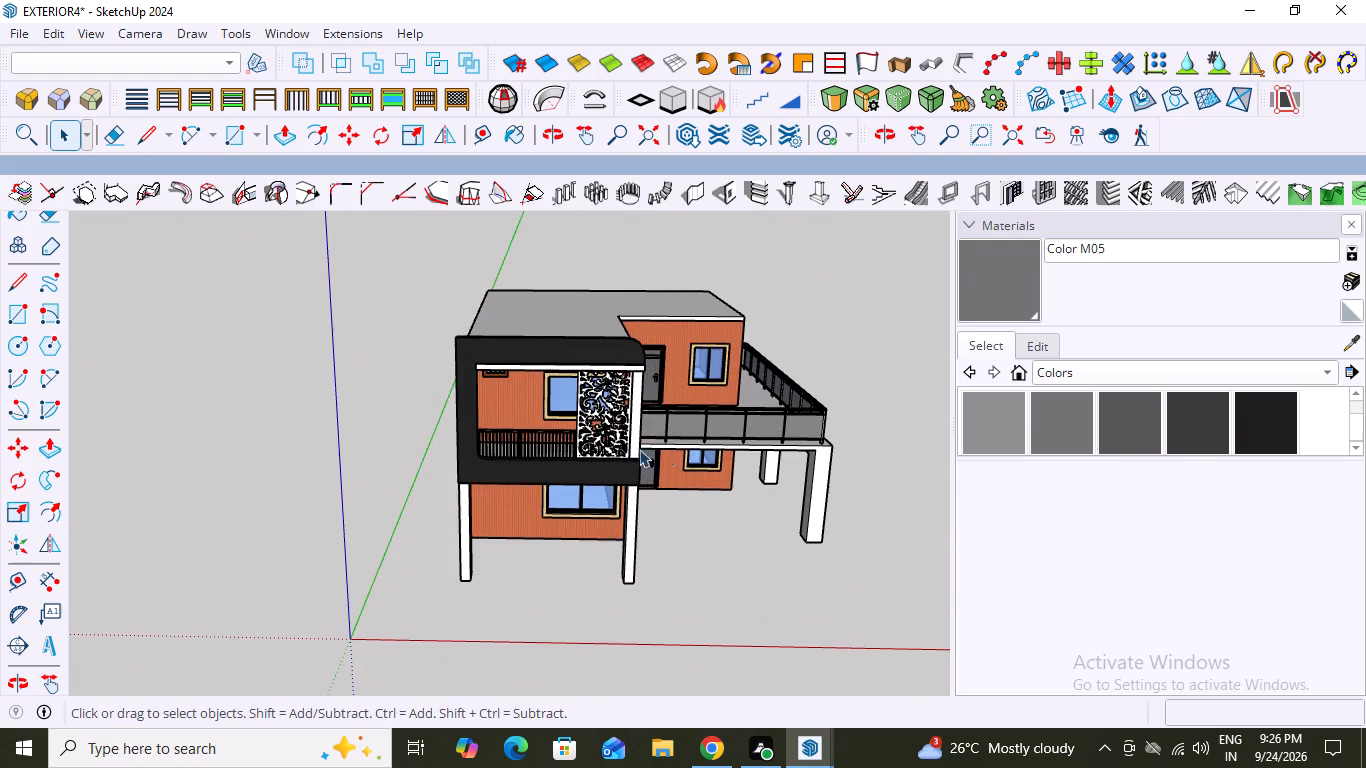
{"action": "scroll", "coordinate": [665, 448], "scroll_direction": "down", "scroll_amount": 7}
{"action": "middle_click_drag", "start_coordinate": [733, 470], "coordinate": [502, 483]}
{"action": "scroll", "coordinate": [721, 566], "scroll_direction": "up", "scroll_amount": 8}
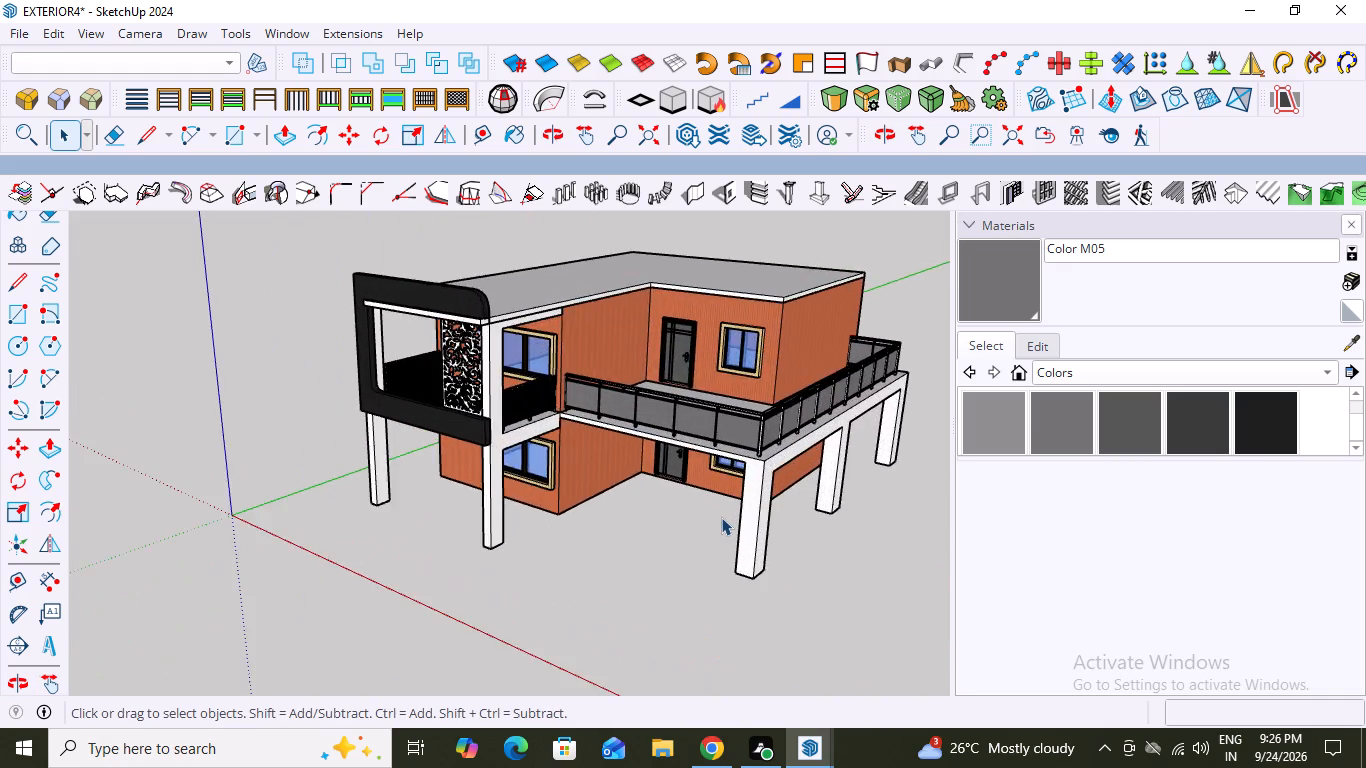
{"action": "scroll", "coordinate": [721, 517], "scroll_direction": "up", "scroll_amount": 4}
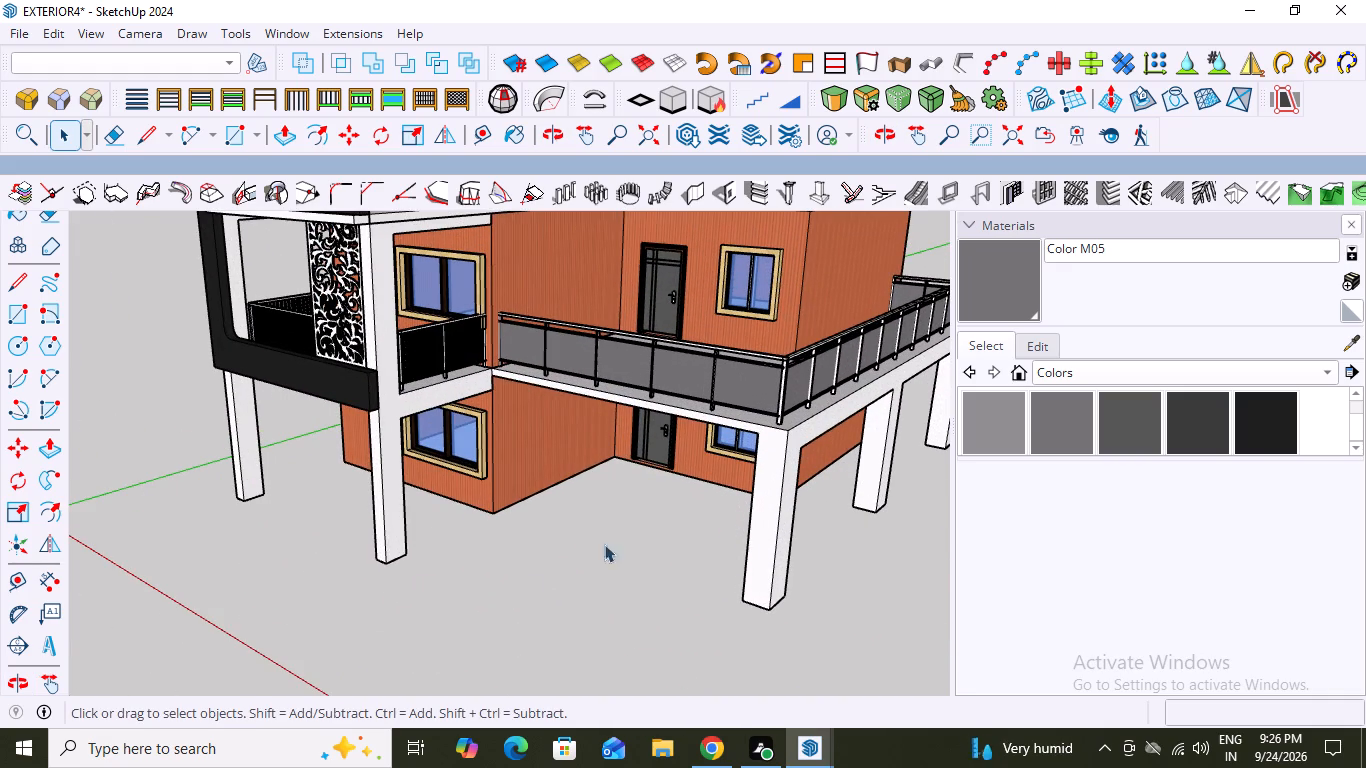
{"action": "scroll", "coordinate": [484, 587], "scroll_direction": "down", "scroll_amount": 13}
{"action": "middle_click_drag", "start_coordinate": [582, 522], "coordinate": [725, 530]}
{"action": "scroll", "coordinate": [612, 461], "scroll_direction": "up", "scroll_amount": 2}
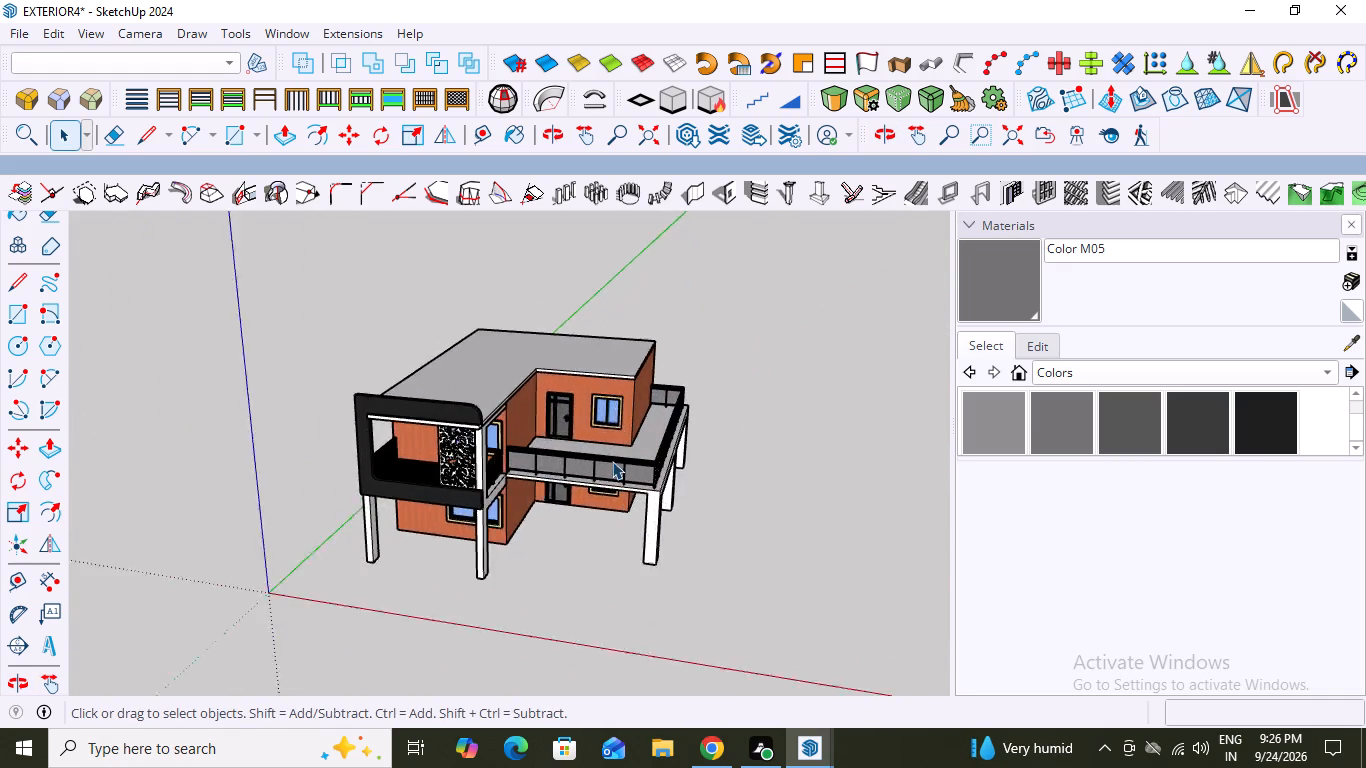
{"action": "scroll", "coordinate": [612, 461], "scroll_direction": "up", "scroll_amount": 6}
{"action": "middle_click_drag", "start_coordinate": [619, 519], "coordinate": [640, 515]}
{"action": "middle_click", "coordinate": [707, 489]}
{"action": "scroll", "coordinate": [595, 450], "scroll_direction": "up", "scroll_amount": 3}
{"action": "middle_click_drag", "start_coordinate": [534, 548], "coordinate": [636, 470]}
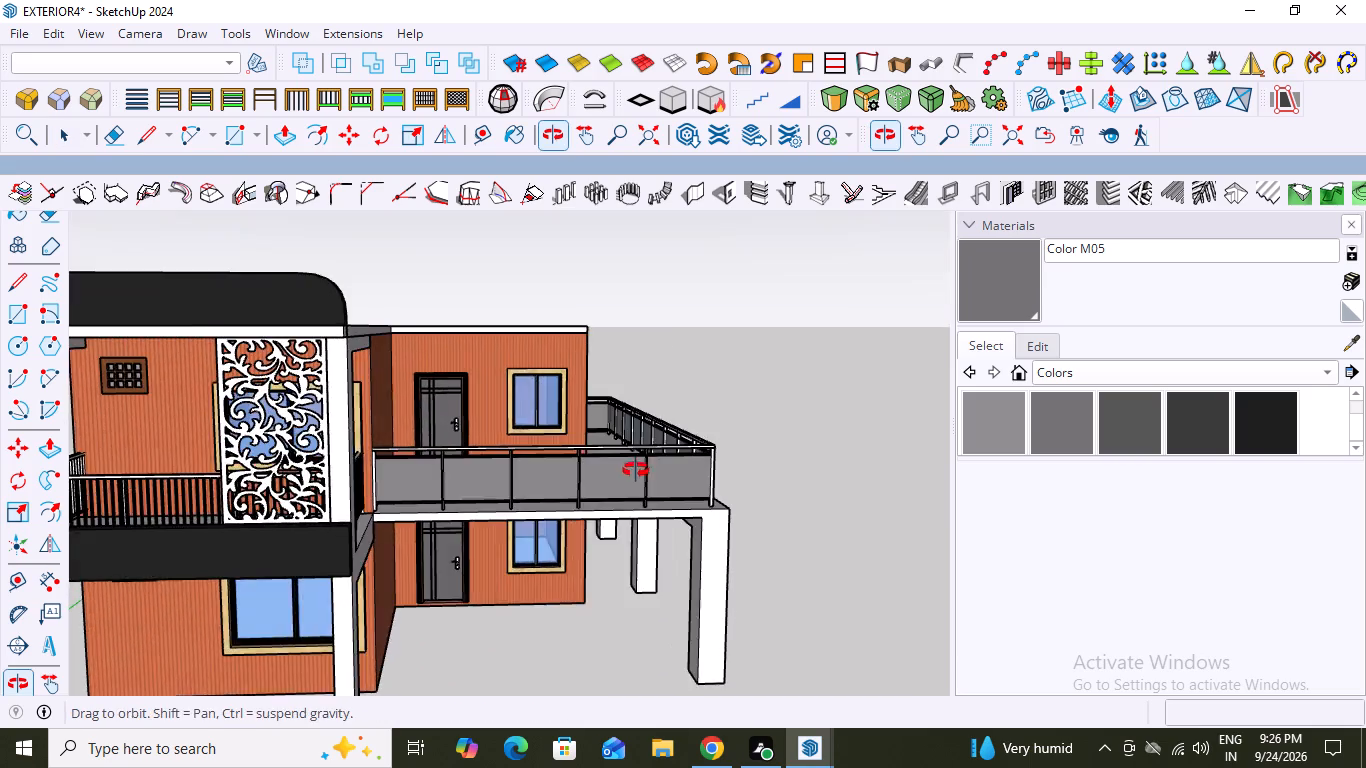
{"action": "middle_click_drag", "start_coordinate": [636, 470], "coordinate": [637, 469]}
{"action": "scroll", "coordinate": [522, 505], "scroll_direction": "up", "scroll_amount": 2}
{"action": "scroll", "coordinate": [522, 505], "scroll_direction": "down", "scroll_amount": 15}
Inspect the terrace fence from its outer corner, along the long outer side, and towards the rear end.
{"action": "middle_click_drag", "start_coordinate": [677, 490], "coordinate": [455, 520]}
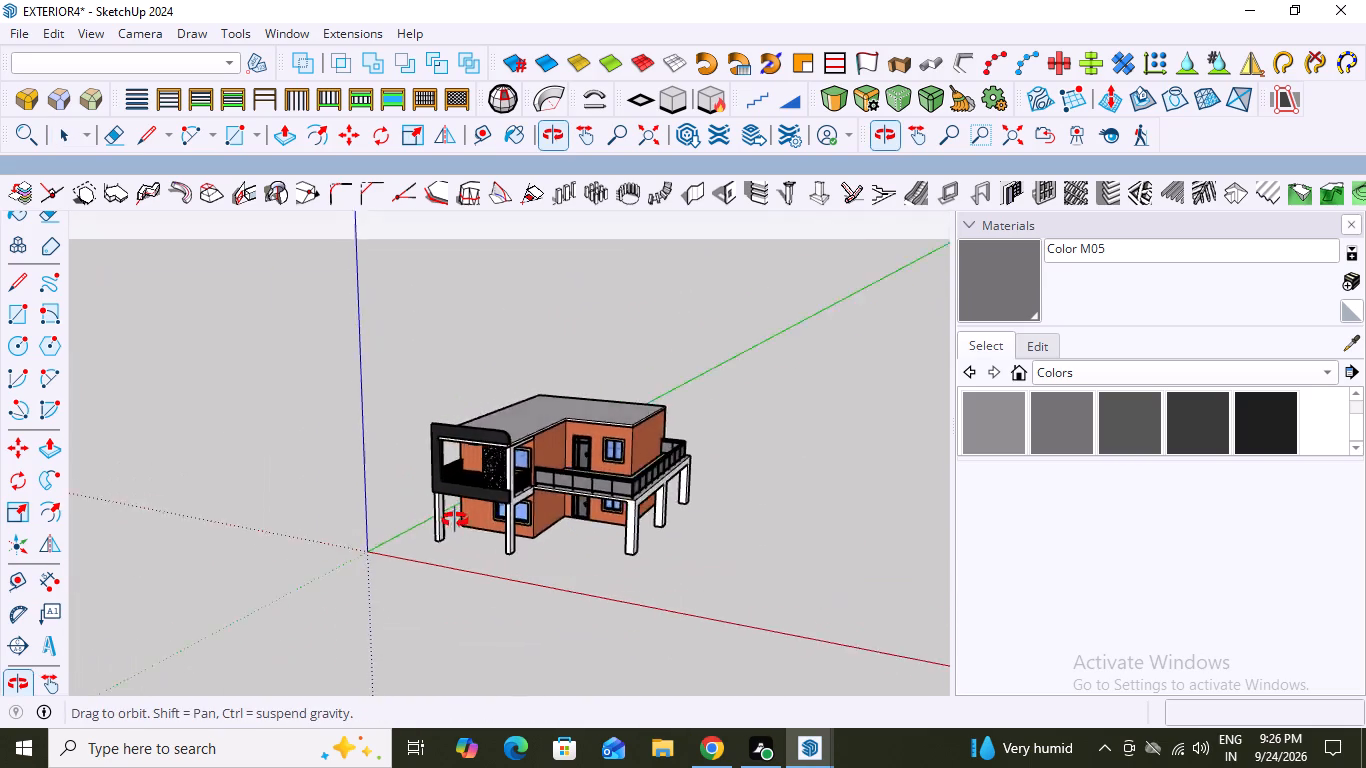
{"action": "middle_click_drag", "start_coordinate": [455, 520], "coordinate": [414, 504]}
{"action": "scroll", "coordinate": [673, 540], "scroll_direction": "up", "scroll_amount": 6}
{"action": "scroll", "coordinate": [587, 431], "scroll_direction": "up", "scroll_amount": 11}
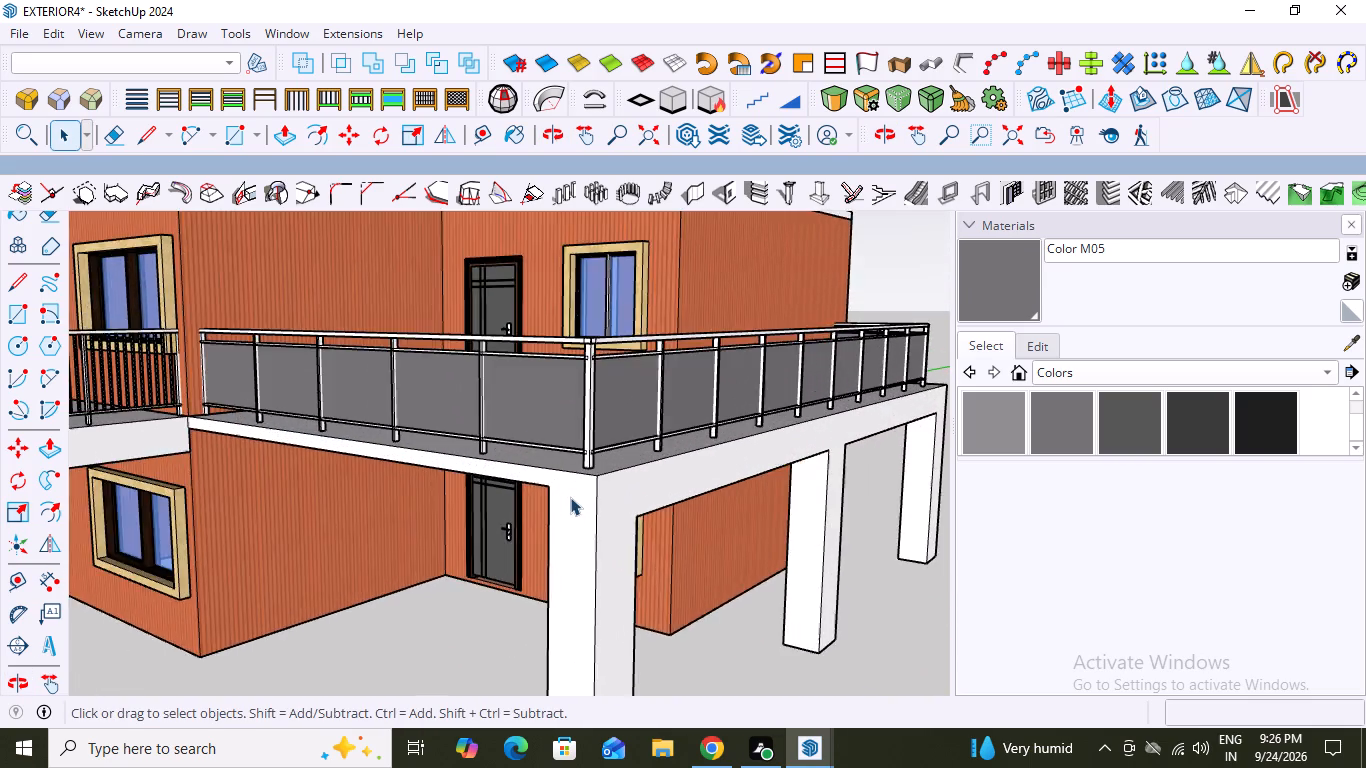
{"action": "scroll", "coordinate": [570, 497], "scroll_direction": "up", "scroll_amount": 7}
{"action": "scroll", "coordinate": [581, 479], "scroll_direction": "down", "scroll_amount": 14}
{"action": "middle_click_drag", "start_coordinate": [844, 489], "coordinate": [615, 568]}
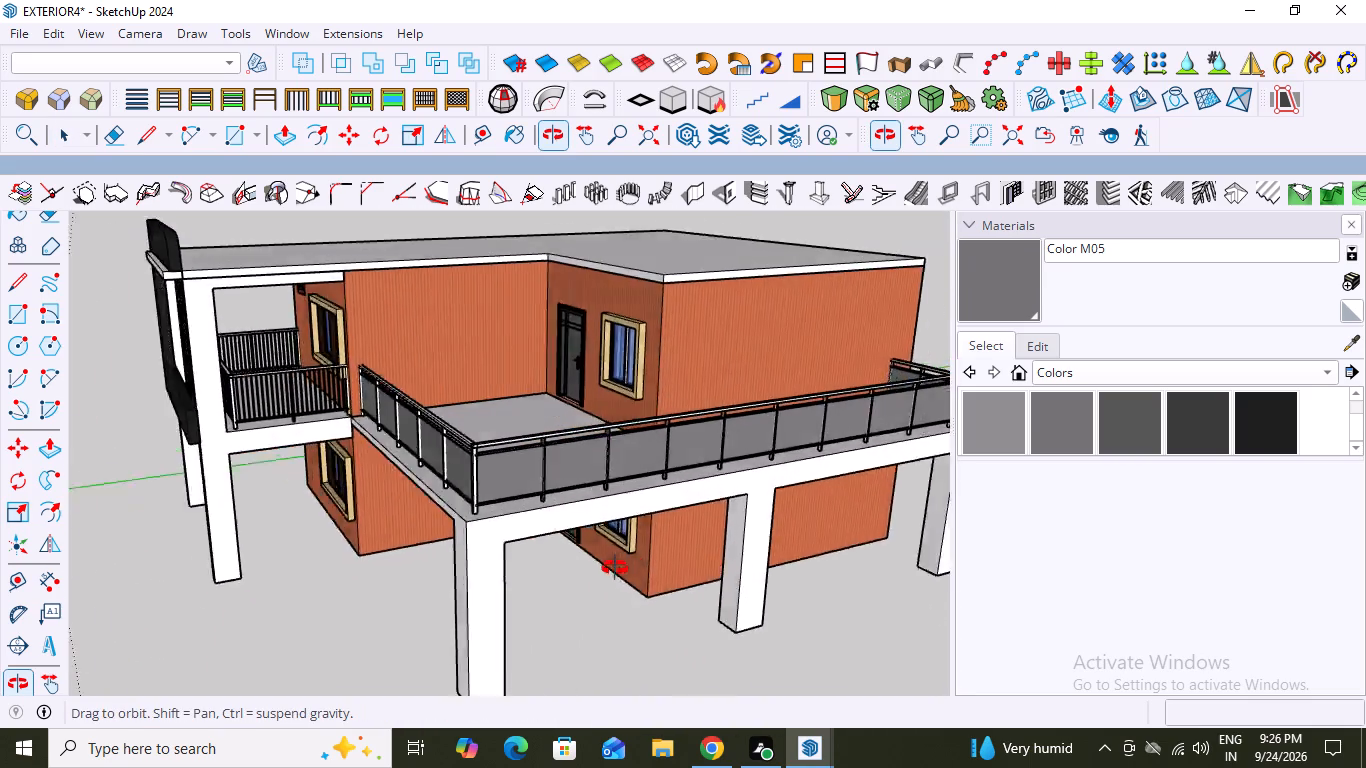
{"action": "middle_click_drag", "start_coordinate": [615, 568], "coordinate": [559, 579]}
{"action": "scroll", "coordinate": [603, 537], "scroll_direction": "up", "scroll_amount": 6}
{"action": "scroll", "coordinate": [603, 537], "scroll_direction": "down", "scroll_amount": 12}
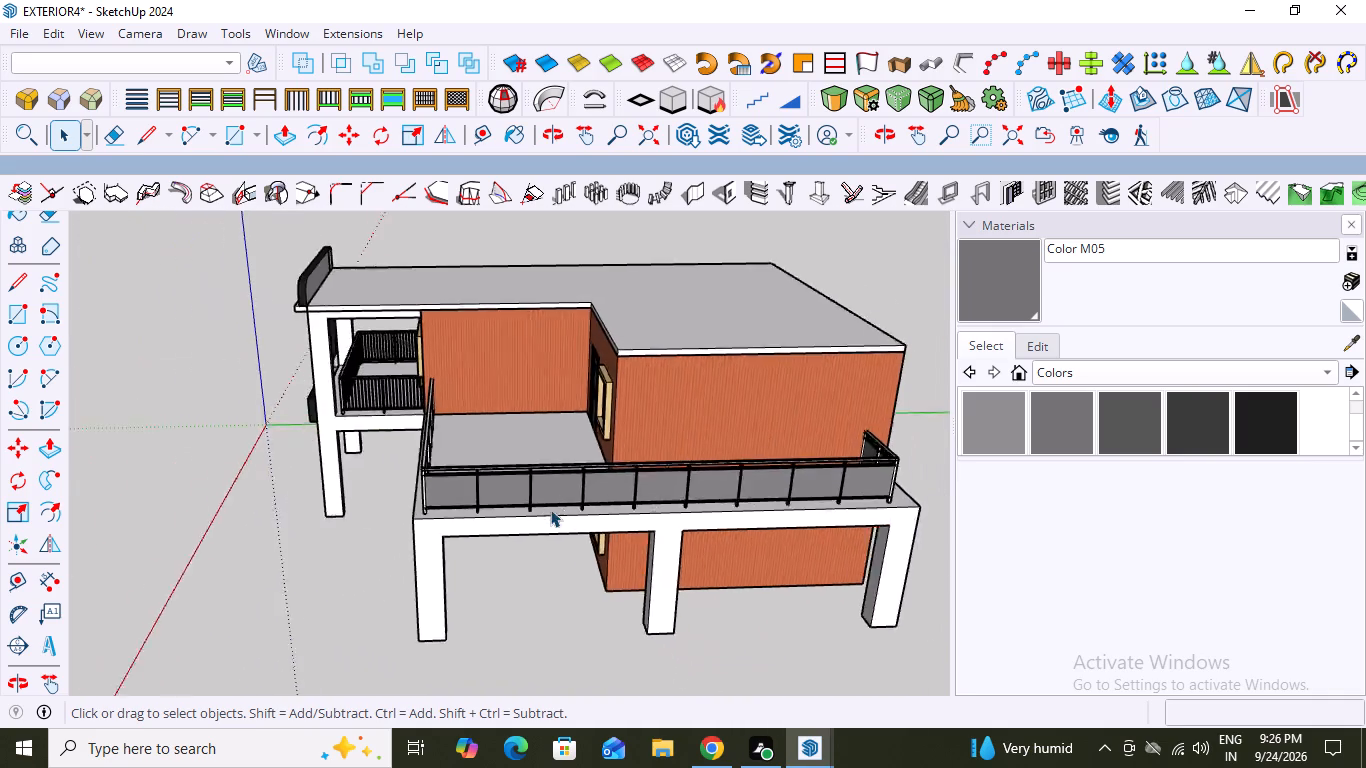
{"action": "scroll", "coordinate": [550, 509], "scroll_direction": "down", "scroll_amount": 2}
{"action": "middle_click_drag", "start_coordinate": [809, 546], "coordinate": [701, 559]}
{"action": "scroll", "coordinate": [701, 559], "scroll_direction": "up", "scroll_amount": 12}
{"action": "scroll", "coordinate": [708, 537], "scroll_direction": "down", "scroll_amount": 5}
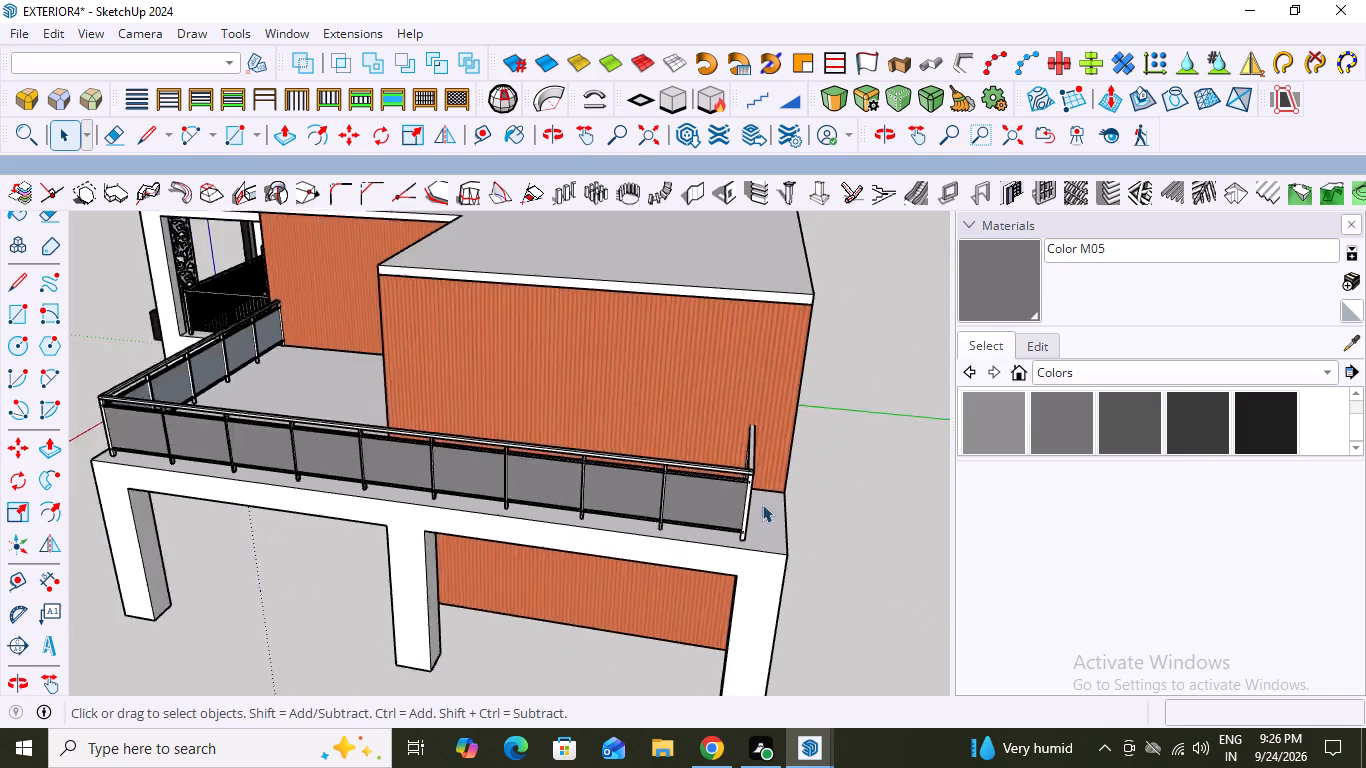
{"action": "scroll", "coordinate": [762, 504], "scroll_direction": "down", "scroll_amount": 14}
Examine the house again from above, the front and the terrace corner, checking the terrace fence against the facade.
{"action": "middle_click_drag", "start_coordinate": [352, 506], "coordinate": [976, 576]}
{"action": "scroll", "coordinate": [560, 471], "scroll_direction": "up", "scroll_amount": 4}
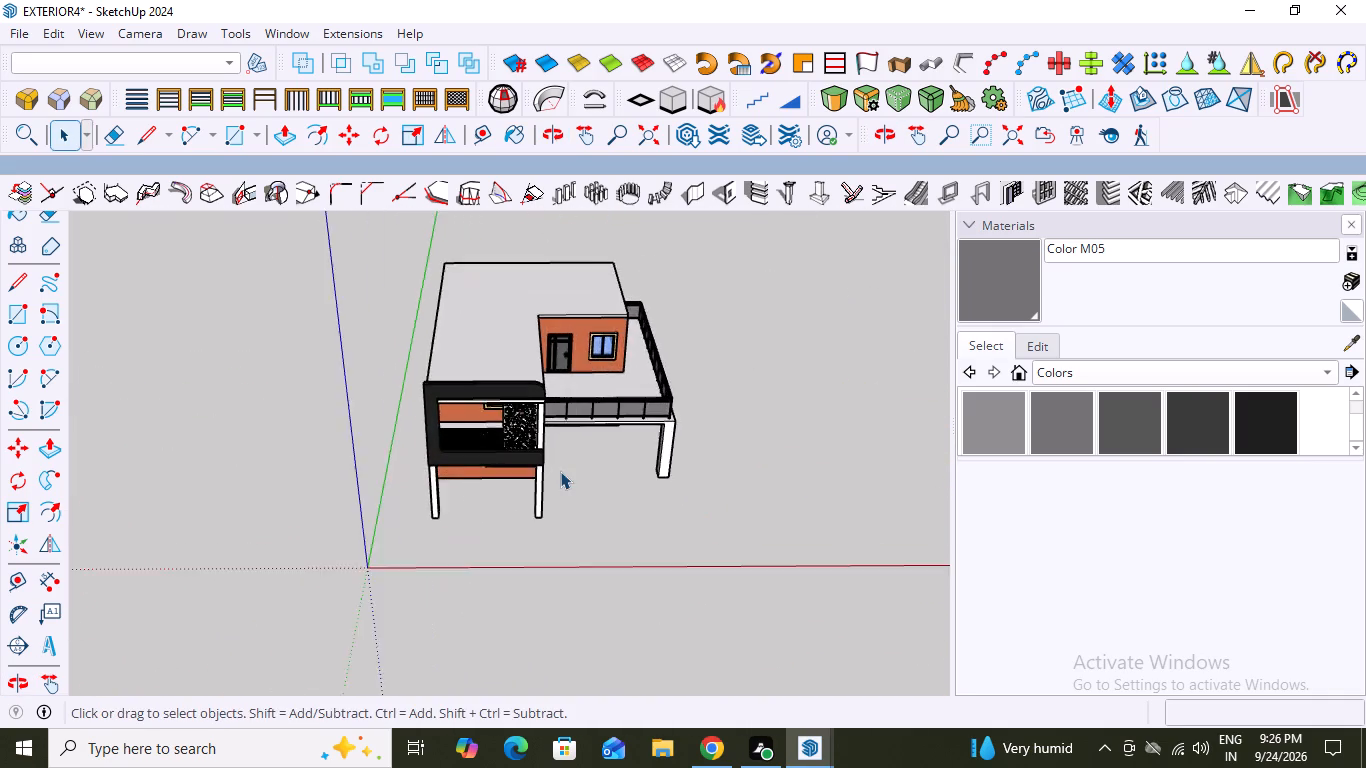
{"action": "scroll", "coordinate": [560, 471], "scroll_direction": "up", "scroll_amount": 4}
{"action": "middle_click_drag", "start_coordinate": [578, 460], "coordinate": [569, 327]}
{"action": "scroll", "coordinate": [644, 343], "scroll_direction": "up", "scroll_amount": 9}
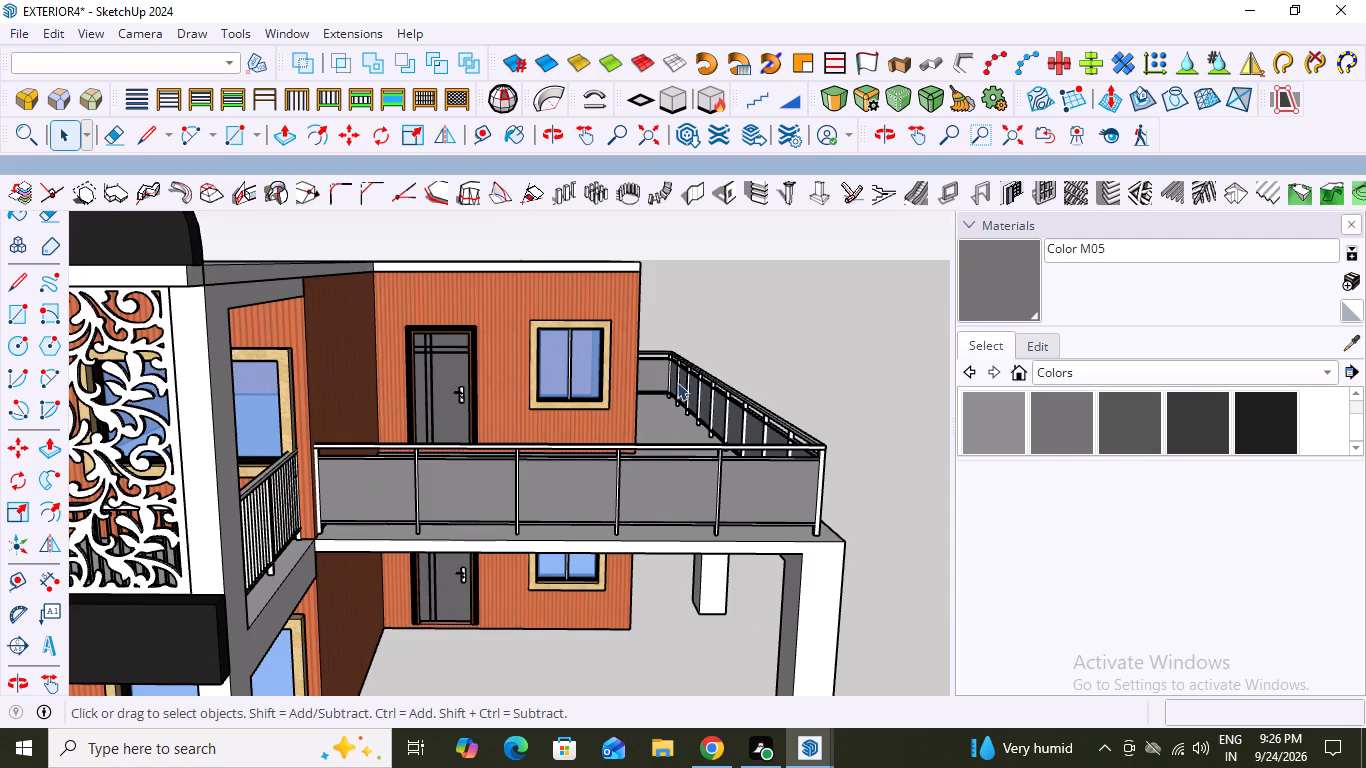
{"action": "scroll", "coordinate": [625, 402], "scroll_direction": "down", "scroll_amount": 12}
{"action": "middle_click_drag", "start_coordinate": [572, 525], "coordinate": [178, 465]}
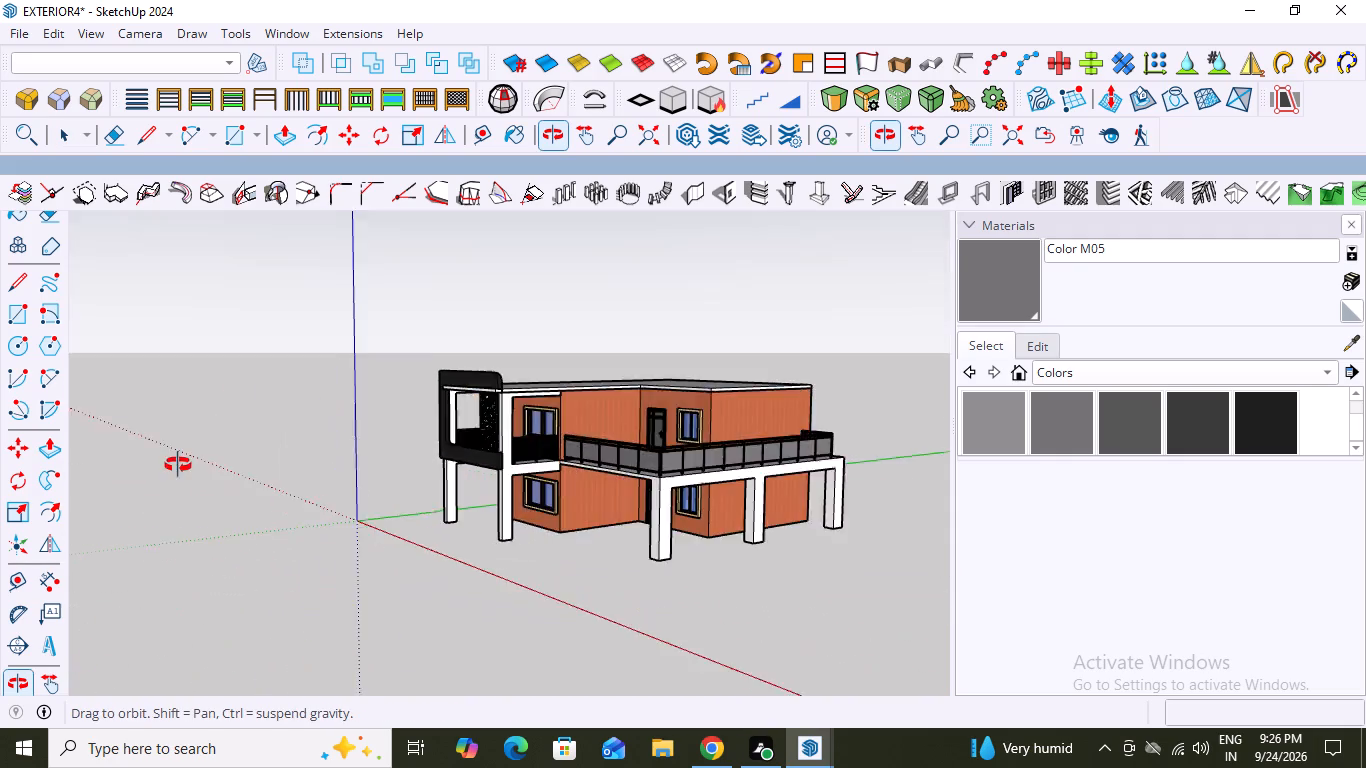
{"action": "middle_click_drag", "start_coordinate": [178, 465], "coordinate": [337, 525]}
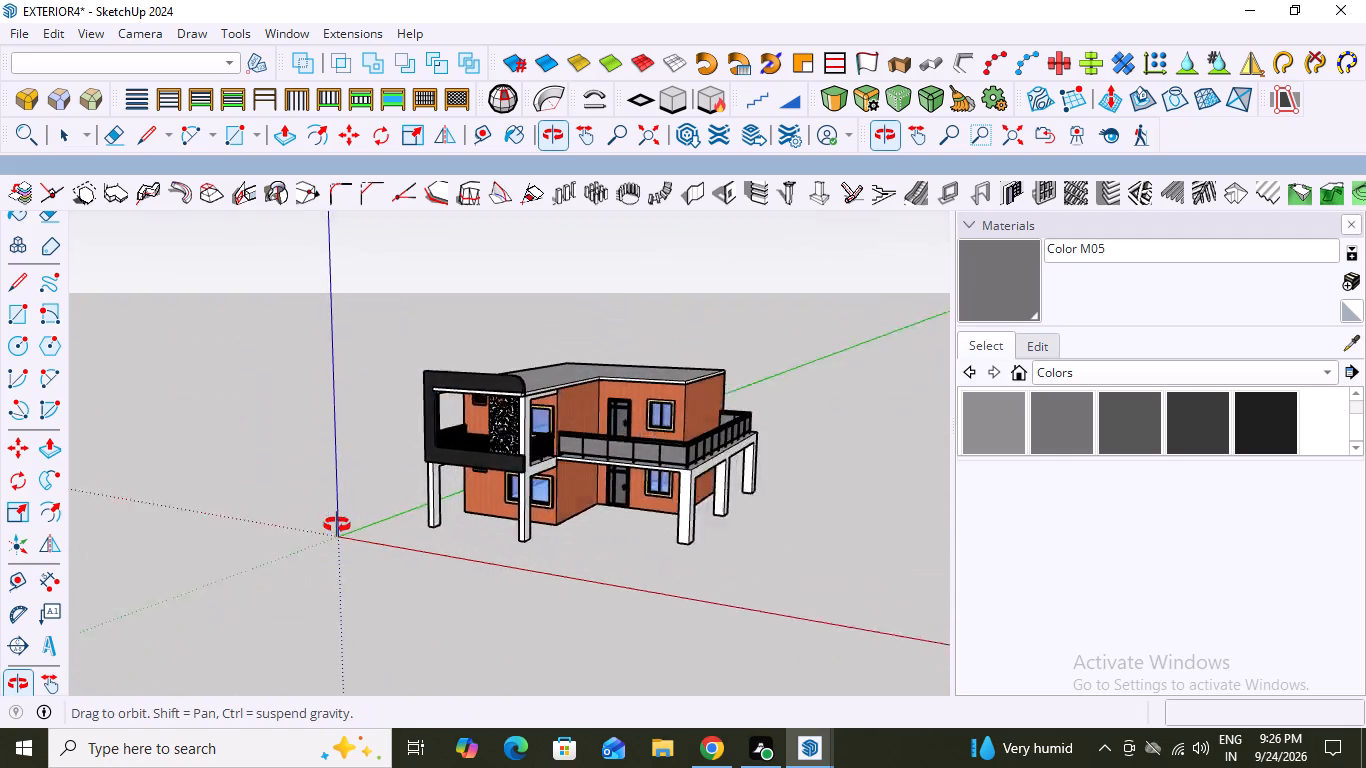
{"action": "middle_click_drag", "start_coordinate": [337, 525], "coordinate": [661, 548]}
{"action": "scroll", "coordinate": [547, 454], "scroll_direction": "up", "scroll_amount": 2}
{"action": "scroll", "coordinate": [651, 475], "scroll_direction": "up", "scroll_amount": 3}
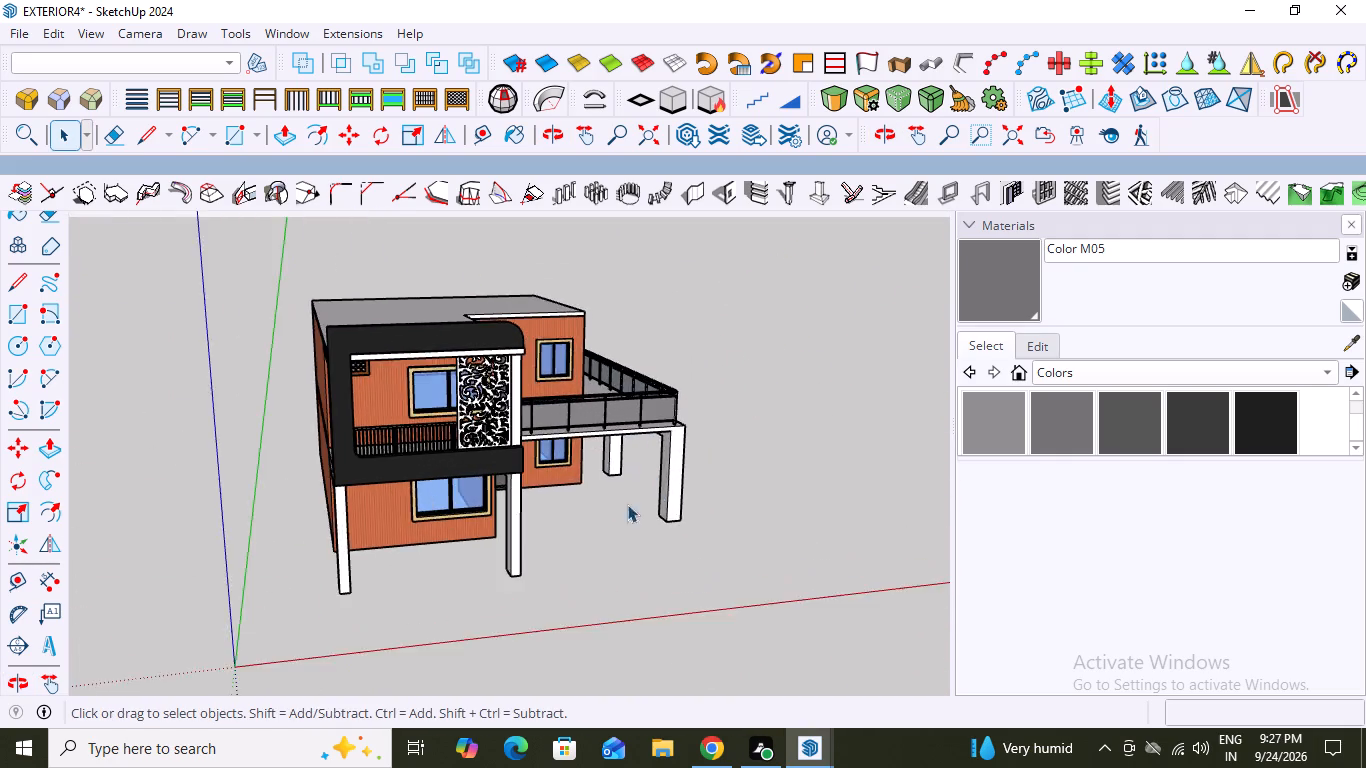
{"action": "scroll", "coordinate": [627, 504], "scroll_direction": "up", "scroll_amount": 1}
{"action": "middle_click_drag", "start_coordinate": [627, 504], "coordinate": [599, 501]}
{"action": "scroll", "coordinate": [599, 501], "scroll_direction": "up", "scroll_amount": 1}
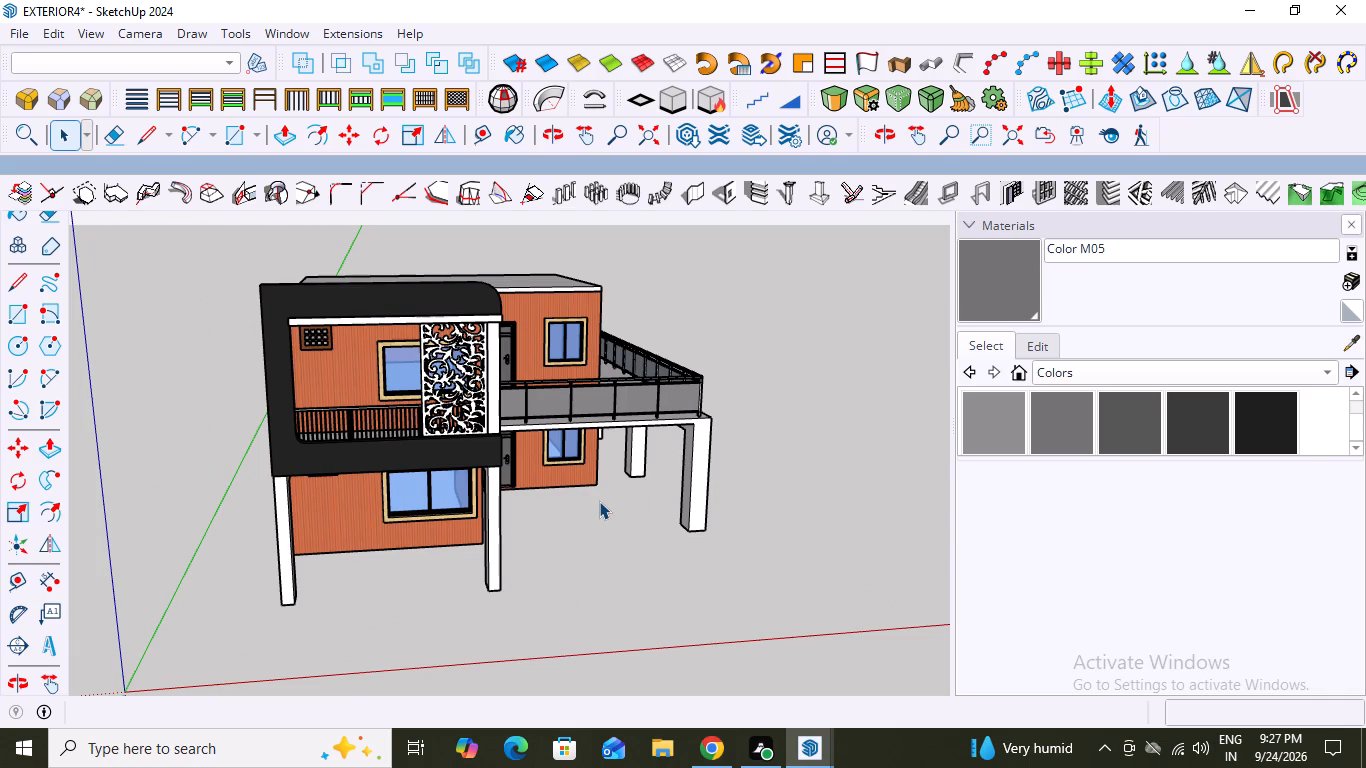
{"action": "scroll", "coordinate": [733, 419], "scroll_direction": "down", "scroll_amount": 10}
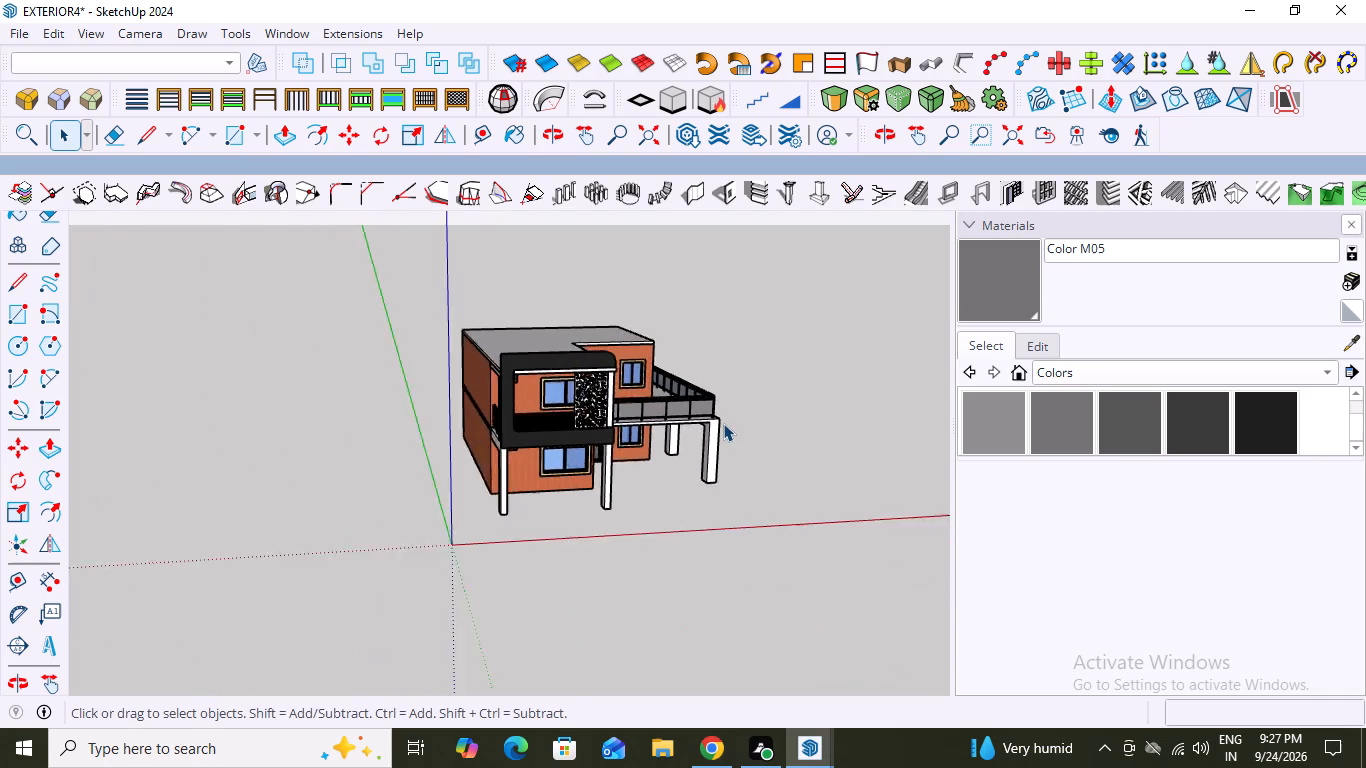
{"action": "middle_click_drag", "start_coordinate": [942, 416], "coordinate": [900, 413]}
{"action": "scroll", "coordinate": [745, 413], "scroll_direction": "up", "scroll_amount": 5}
{"action": "middle_click_drag", "start_coordinate": [756, 423], "coordinate": [677, 448]}
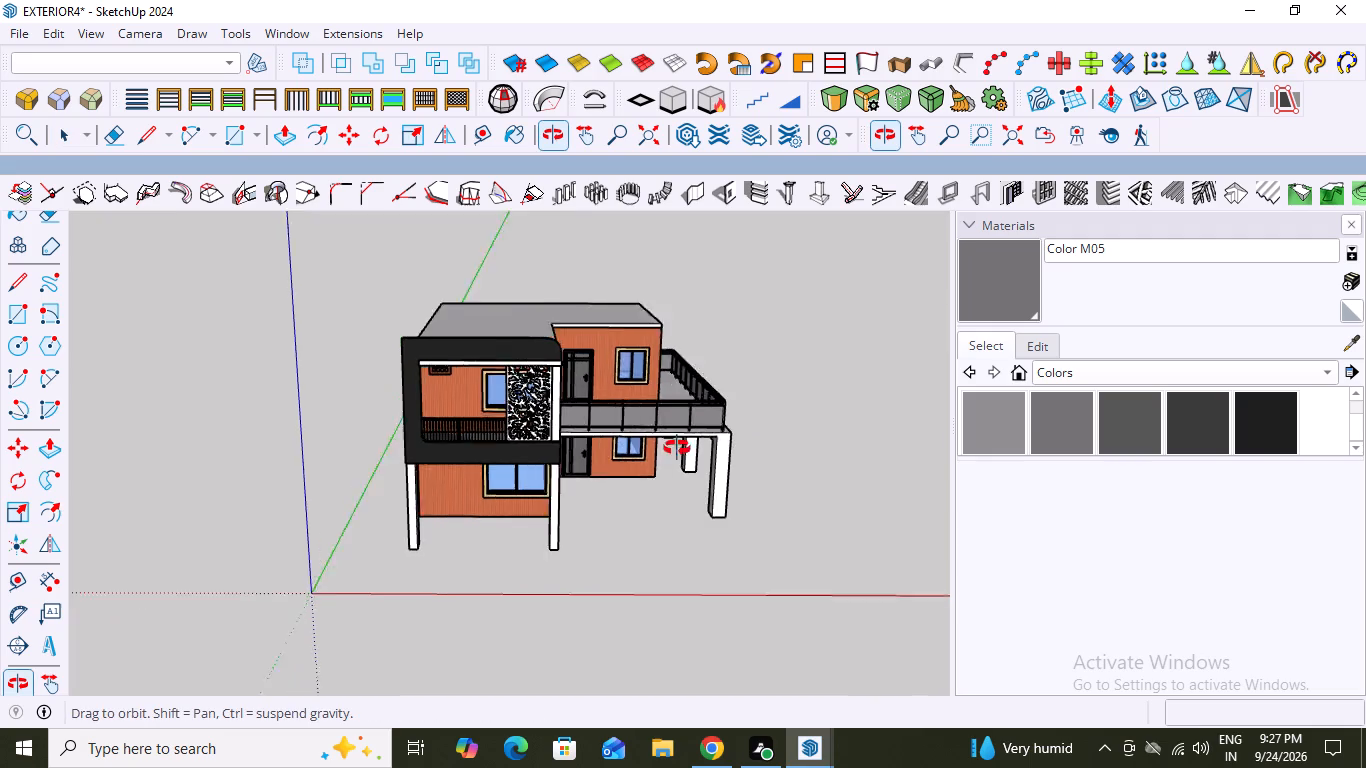
Examine the house from the front and the terrace corner, comparing the balcony screen, dark frame and terrace fence.
{"action": "middle_click_drag", "start_coordinate": [677, 448], "coordinate": [596, 462]}
{"action": "scroll", "coordinate": [630, 480], "scroll_direction": "up", "scroll_amount": 2}
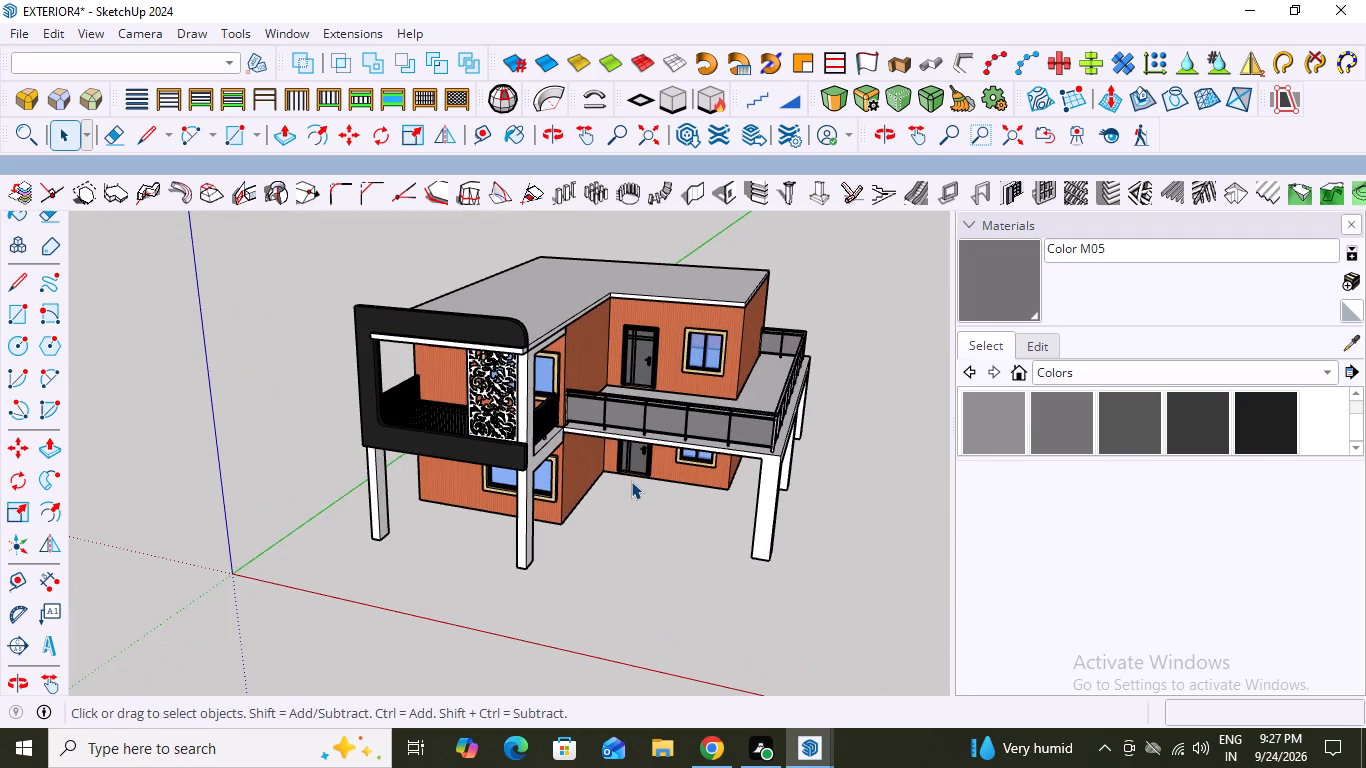
{"action": "scroll", "coordinate": [631, 481], "scroll_direction": "down", "scroll_amount": 9}
{"action": "middle_click_drag", "start_coordinate": [621, 507], "coordinate": [808, 473]}
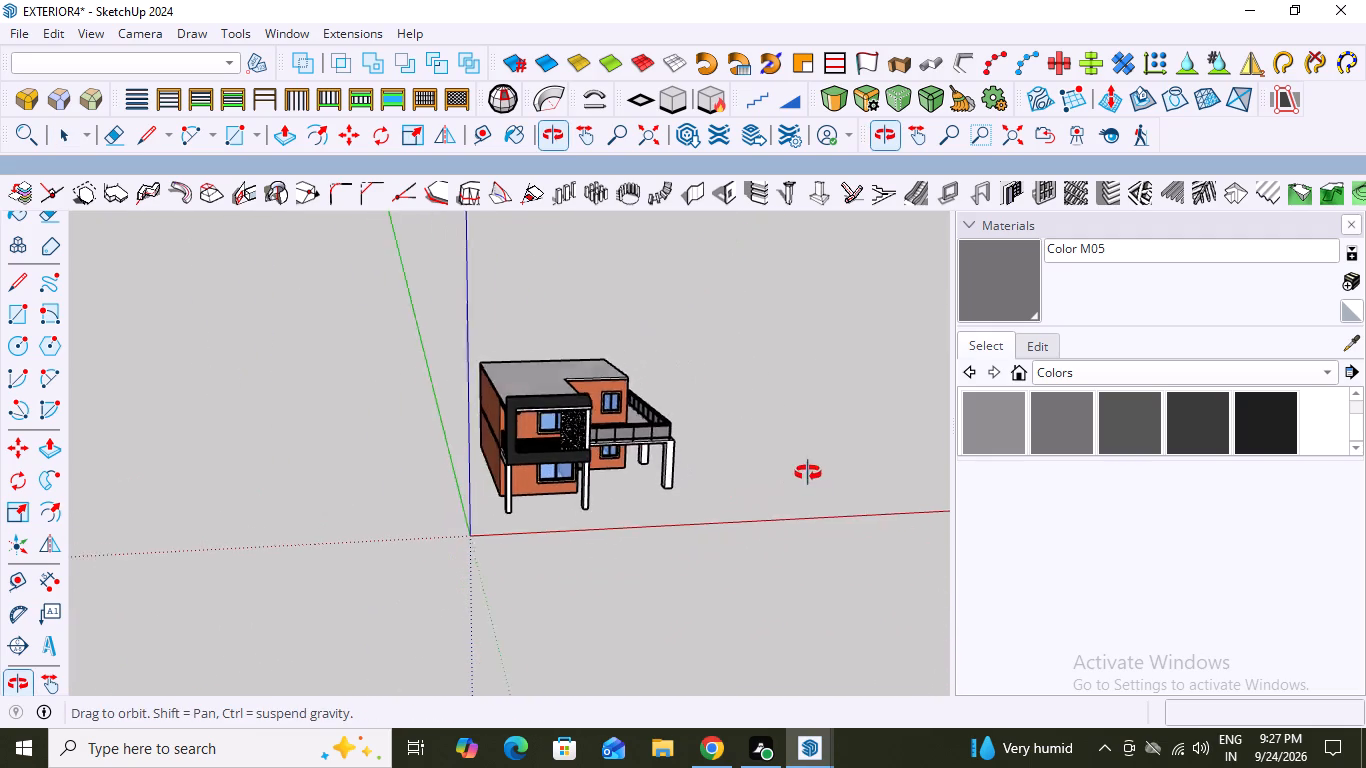
{"action": "middle_click_drag", "start_coordinate": [808, 473], "coordinate": [808, 472]}
{"action": "scroll", "coordinate": [665, 459], "scroll_direction": "up", "scroll_amount": 7}
{"action": "middle_click_drag", "start_coordinate": [610, 469], "coordinate": [520, 463]}
{"action": "scroll", "coordinate": [520, 463], "scroll_direction": "down", "scroll_amount": 1}
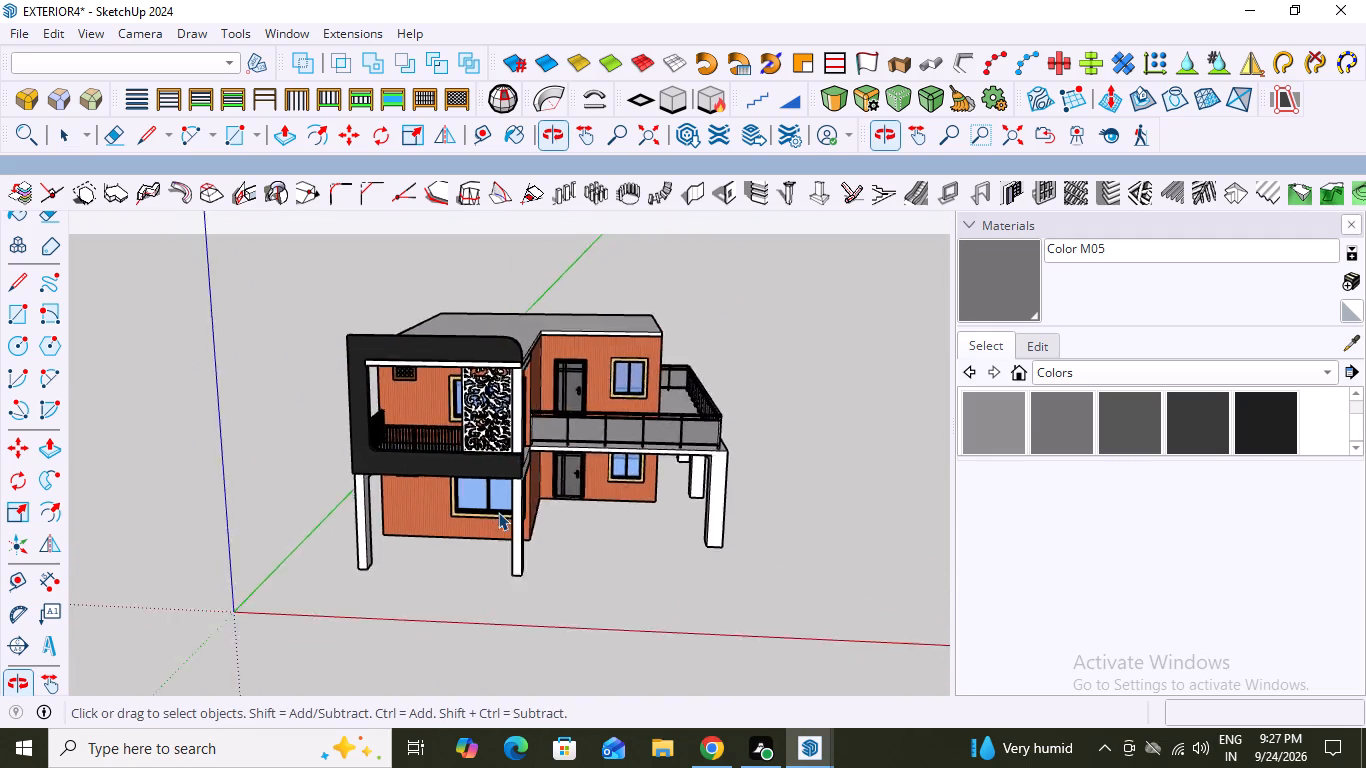
{"action": "scroll", "coordinate": [498, 512], "scroll_direction": "up", "scroll_amount": 5}
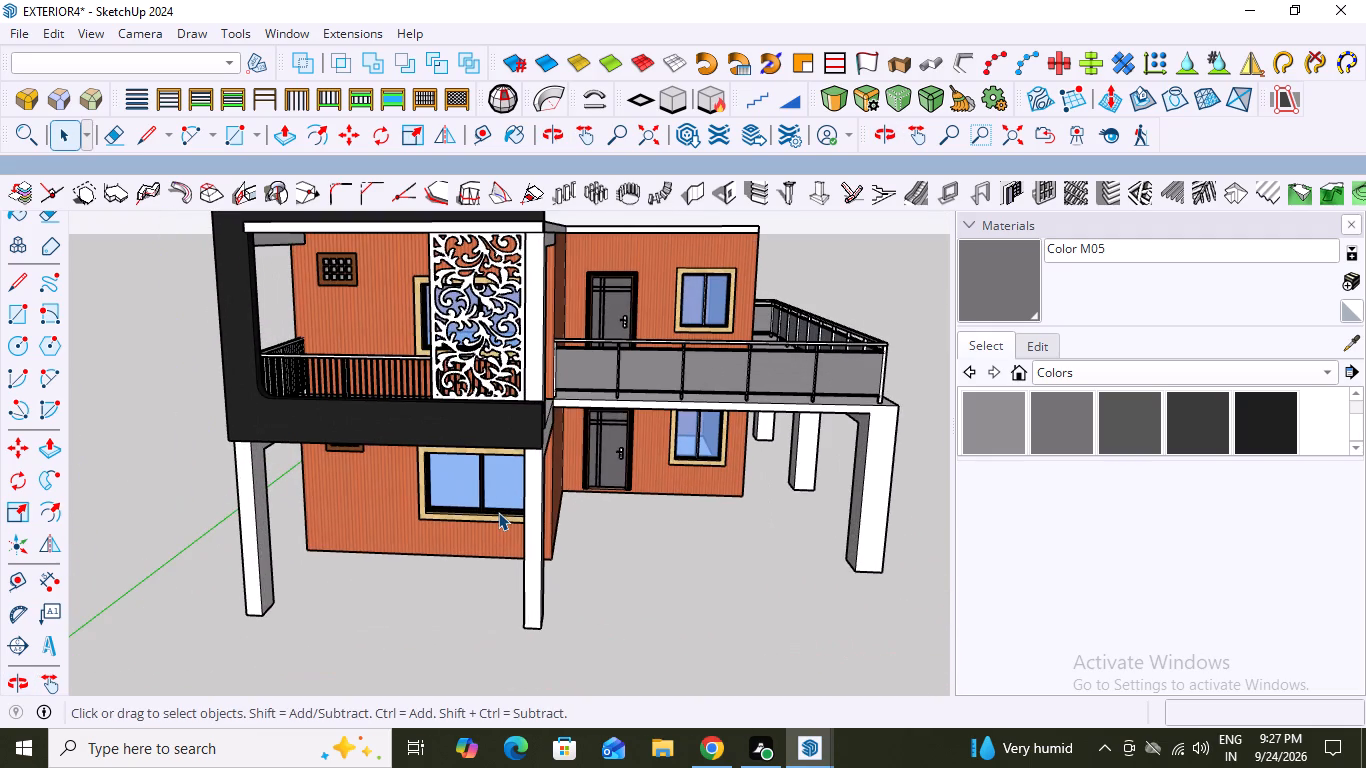
{"action": "scroll", "coordinate": [498, 512], "scroll_direction": "down", "scroll_amount": 7}
{"action": "scroll", "coordinate": [665, 521], "scroll_direction": "up", "scroll_amount": 6}
{"action": "middle_click_drag", "start_coordinate": [564, 499], "coordinate": [807, 461]}
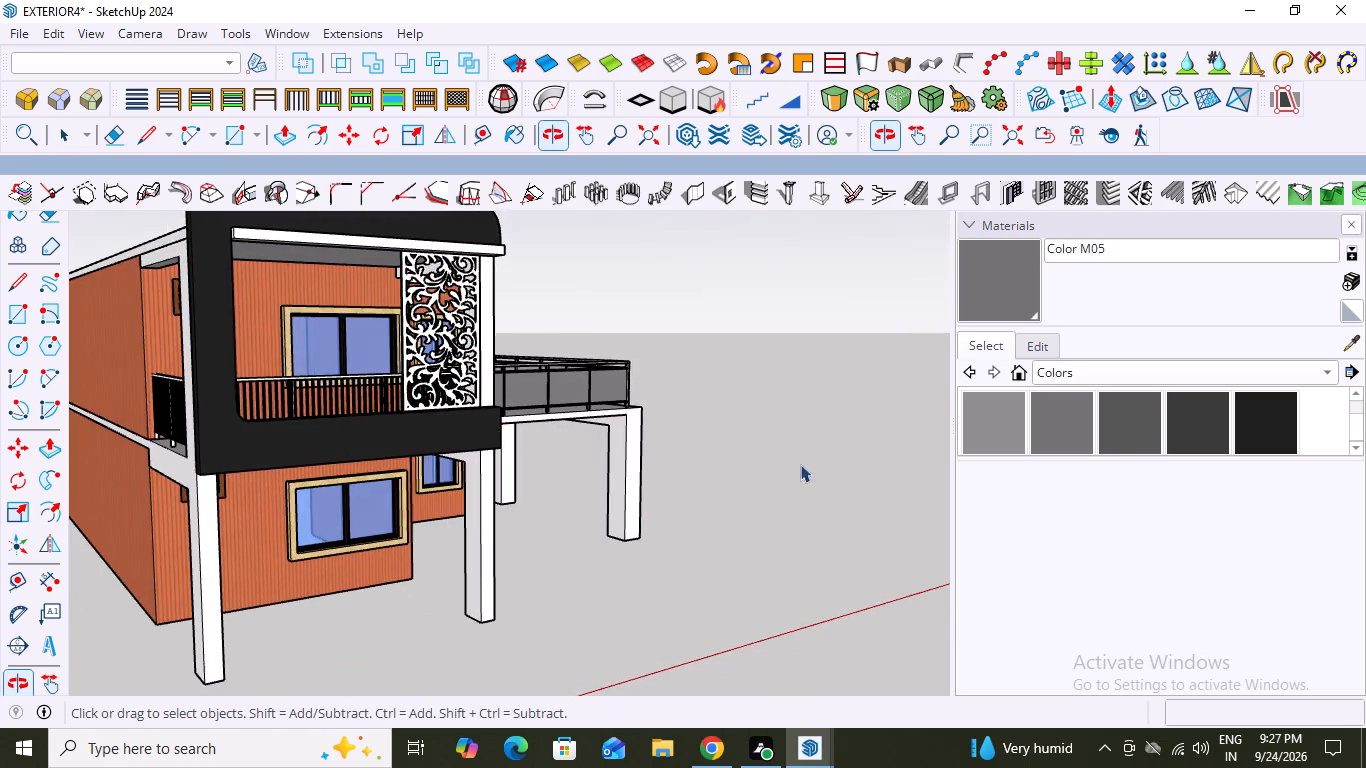
Examine the long side wall and the framed balcony's side, and look over the whole house from the front again.
{"action": "scroll", "coordinate": [612, 422], "scroll_direction": "down", "scroll_amount": 7}
{"action": "middle_click_drag", "start_coordinate": [354, 475], "coordinate": [581, 484]}
{"action": "scroll", "coordinate": [464, 451], "scroll_direction": "up", "scroll_amount": 3}
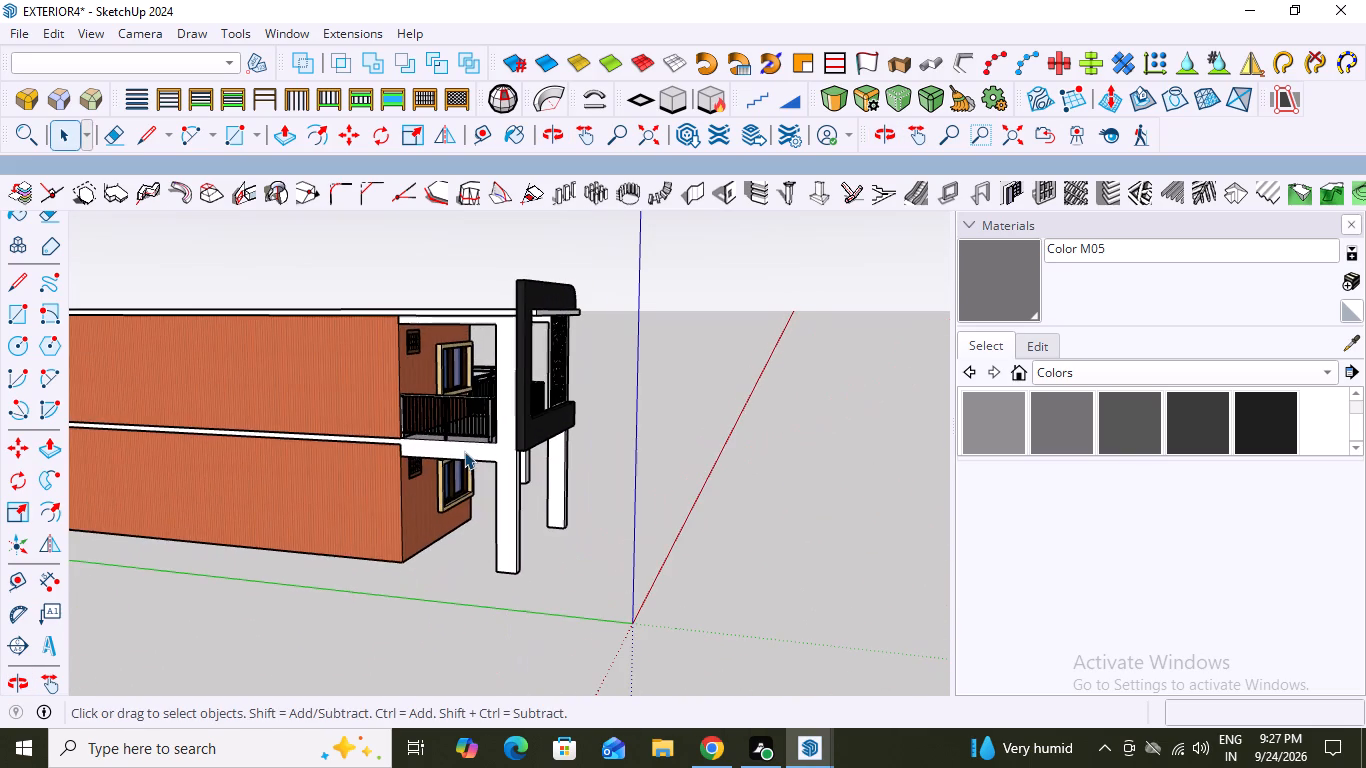
{"action": "scroll", "coordinate": [501, 426], "scroll_direction": "down", "scroll_amount": 7}
{"action": "middle_click_drag", "start_coordinate": [592, 443], "coordinate": [285, 461]}
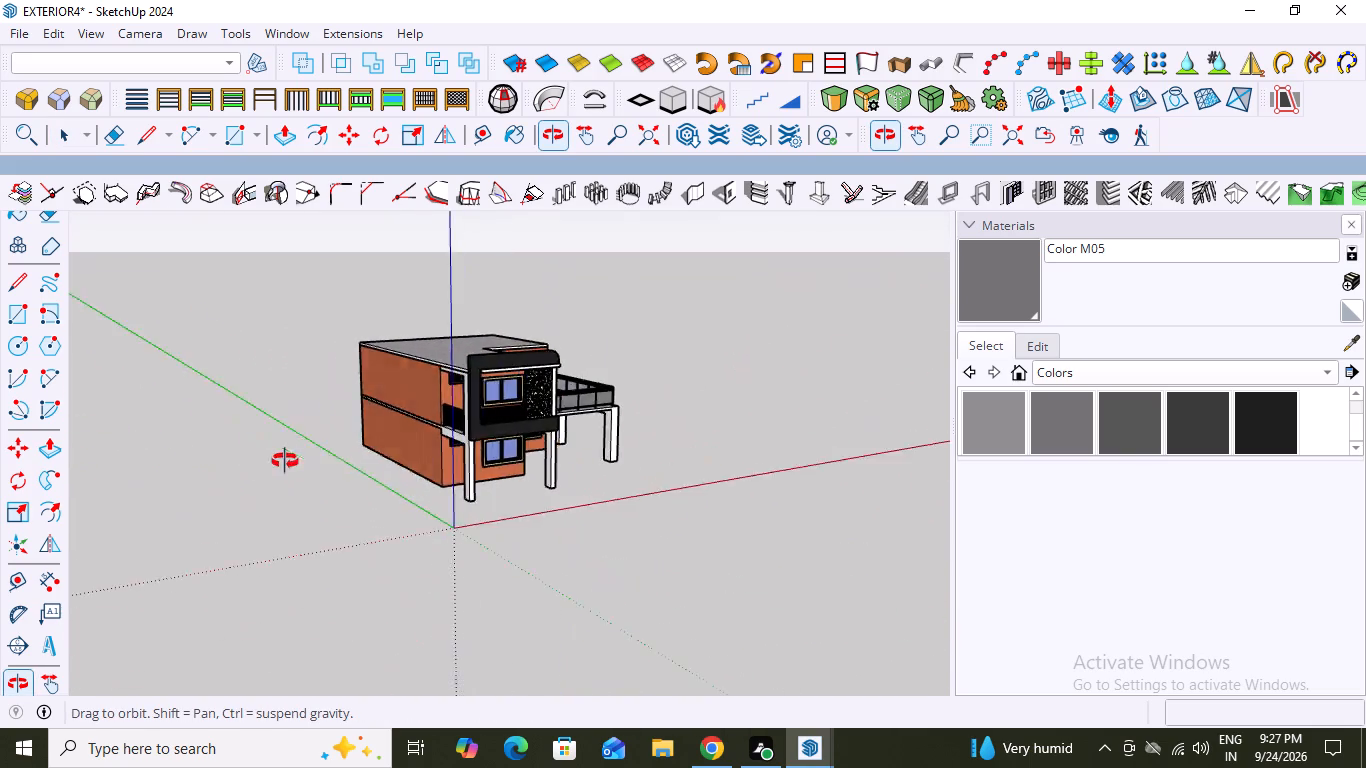
{"action": "middle_click_drag", "start_coordinate": [285, 461], "coordinate": [134, 439]}
{"action": "middle_click_drag", "start_coordinate": [606, 429], "coordinate": [438, 455]}
{"action": "scroll", "coordinate": [612, 432], "scroll_direction": "up", "scroll_amount": 3}
{"action": "middle_click_drag", "start_coordinate": [564, 503], "coordinate": [687, 509]}
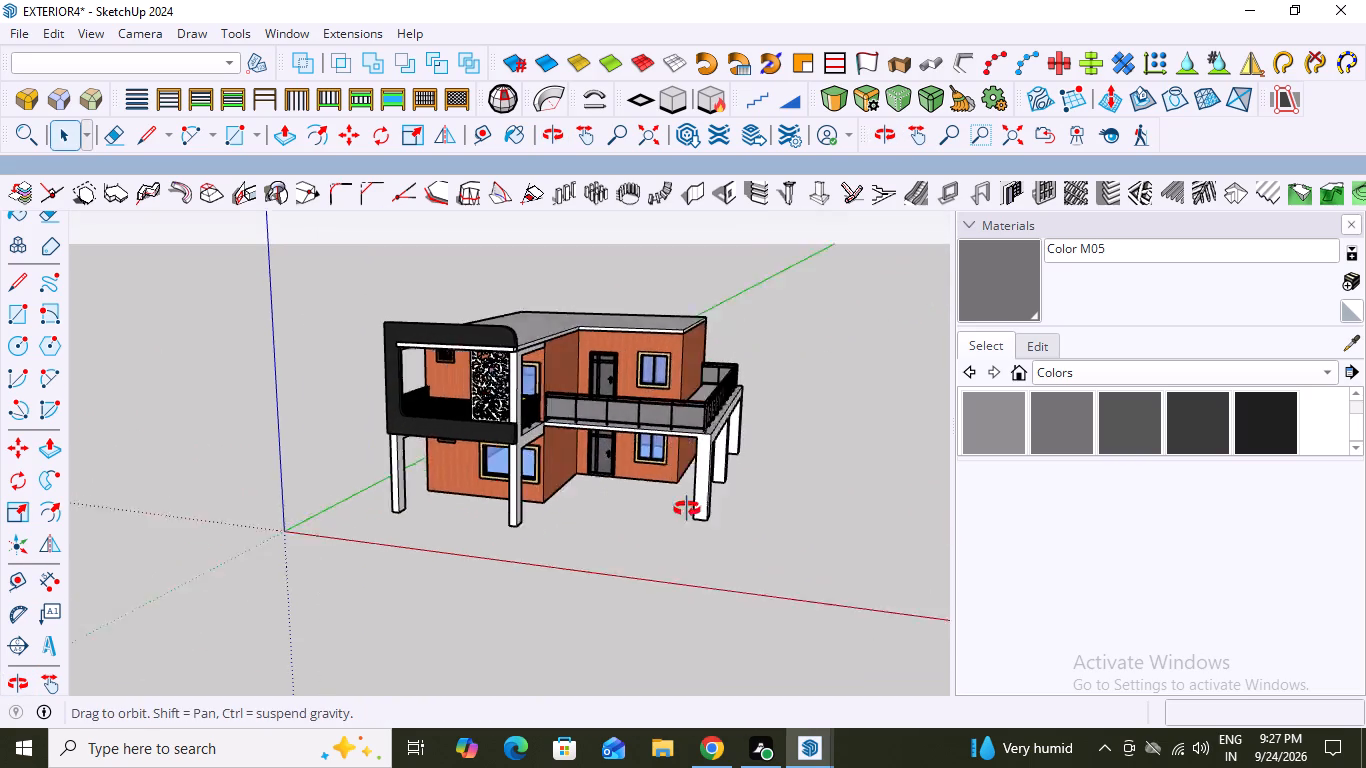
{"action": "middle_click_drag", "start_coordinate": [687, 509], "coordinate": [727, 502]}
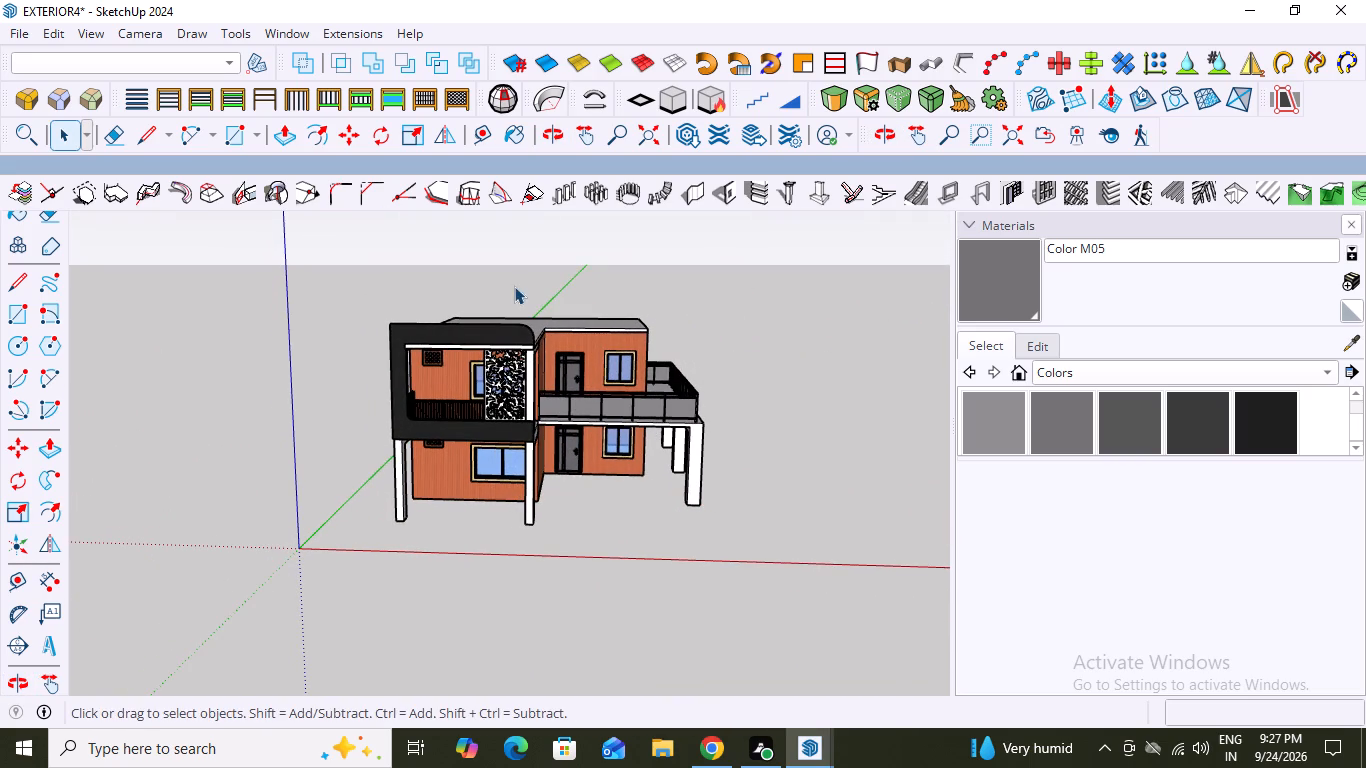
{"action": "scroll", "coordinate": [579, 344], "scroll_direction": "down", "scroll_amount": 3}
{"action": "scroll", "coordinate": [588, 315], "scroll_direction": "up", "scroll_amount": 9}
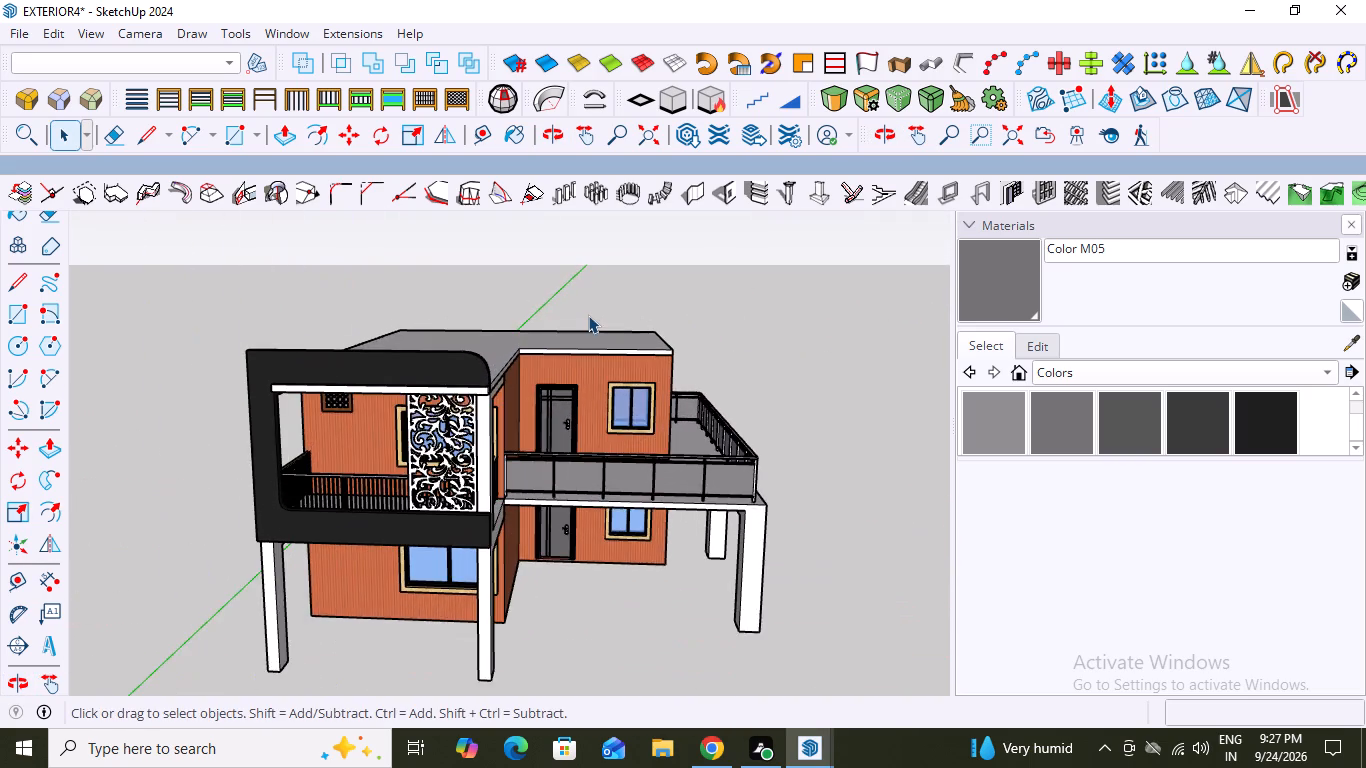
Open the upper-floor roof slab group for editing and select its top face.
{"action": "scroll", "coordinate": [588, 315], "scroll_direction": "up", "scroll_amount": 1}
{"action": "middle_click_drag", "start_coordinate": [566, 323], "coordinate": [554, 398]}
{"action": "scroll", "coordinate": [561, 328], "scroll_direction": "up", "scroll_amount": 2}
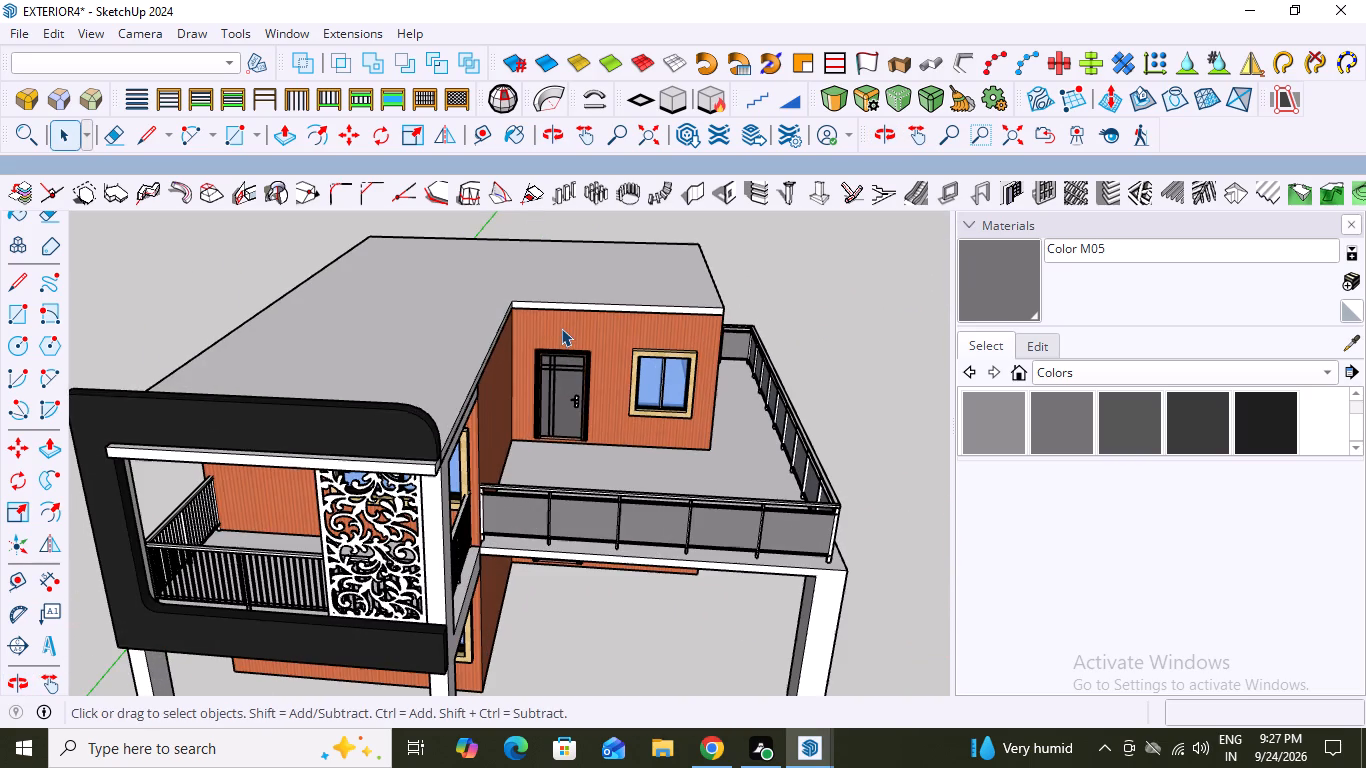
{"action": "scroll", "coordinate": [576, 266], "scroll_direction": "up", "scroll_amount": 2}
{"action": "middle_click_drag", "start_coordinate": [541, 385], "coordinate": [491, 457]}
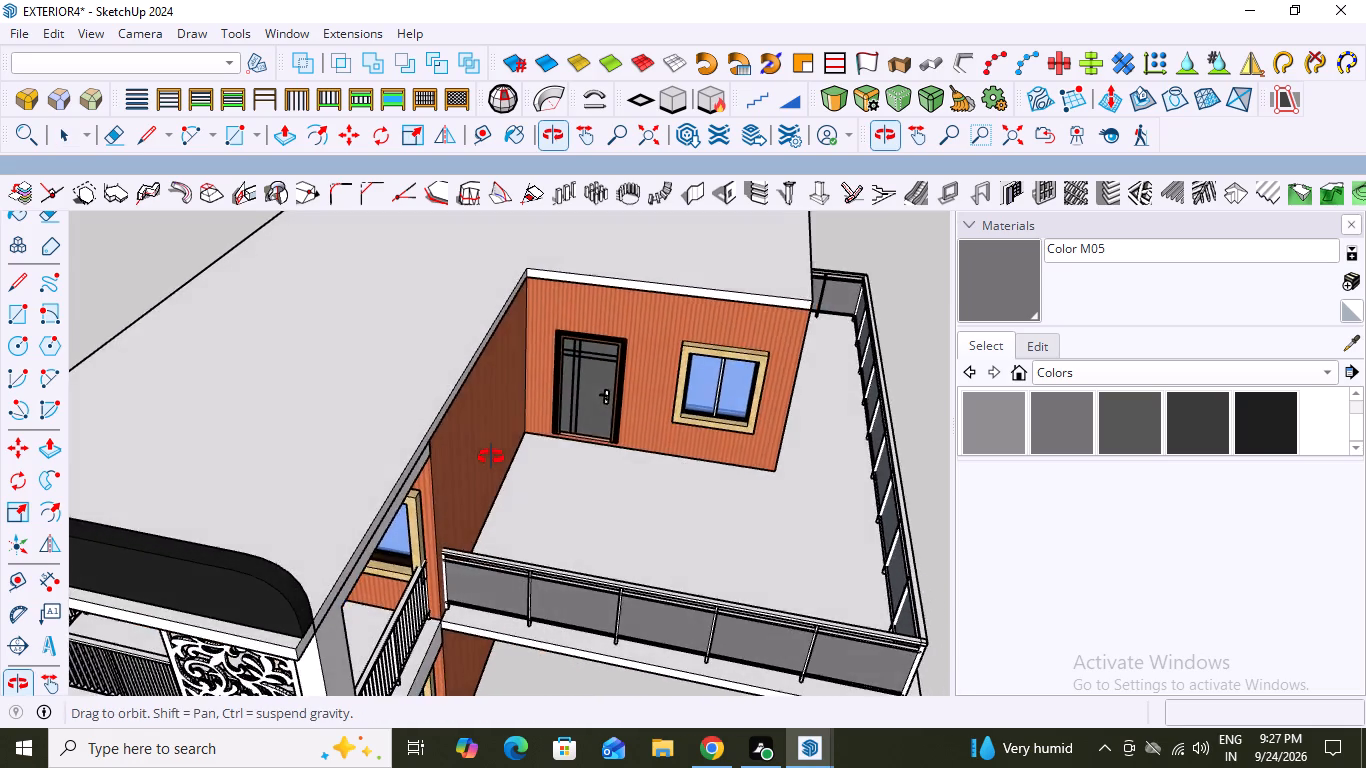
{"action": "middle_click_drag", "start_coordinate": [491, 457], "coordinate": [500, 451]}
{"action": "scroll", "coordinate": [491, 457], "scroll_direction": "down", "scroll_amount": 3}
{"action": "scroll", "coordinate": [417, 448], "scroll_direction": "up", "scroll_amount": 2}
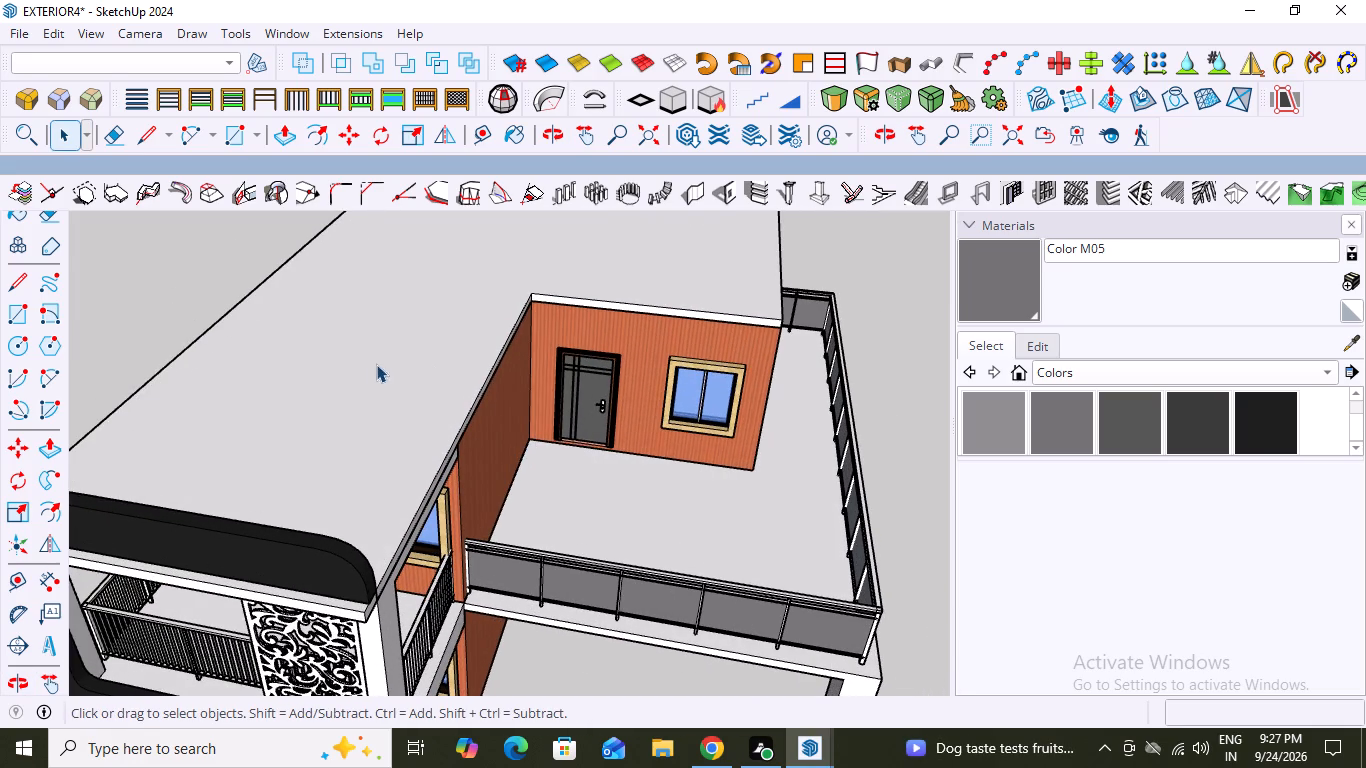
{"action": "left_click", "coordinate": [375, 364]}
{"action": "left_click", "coordinate": [405, 348]}
{"action": "left_click", "coordinate": [463, 372]}
{"action": "double_click", "coordinate": [439, 359]}
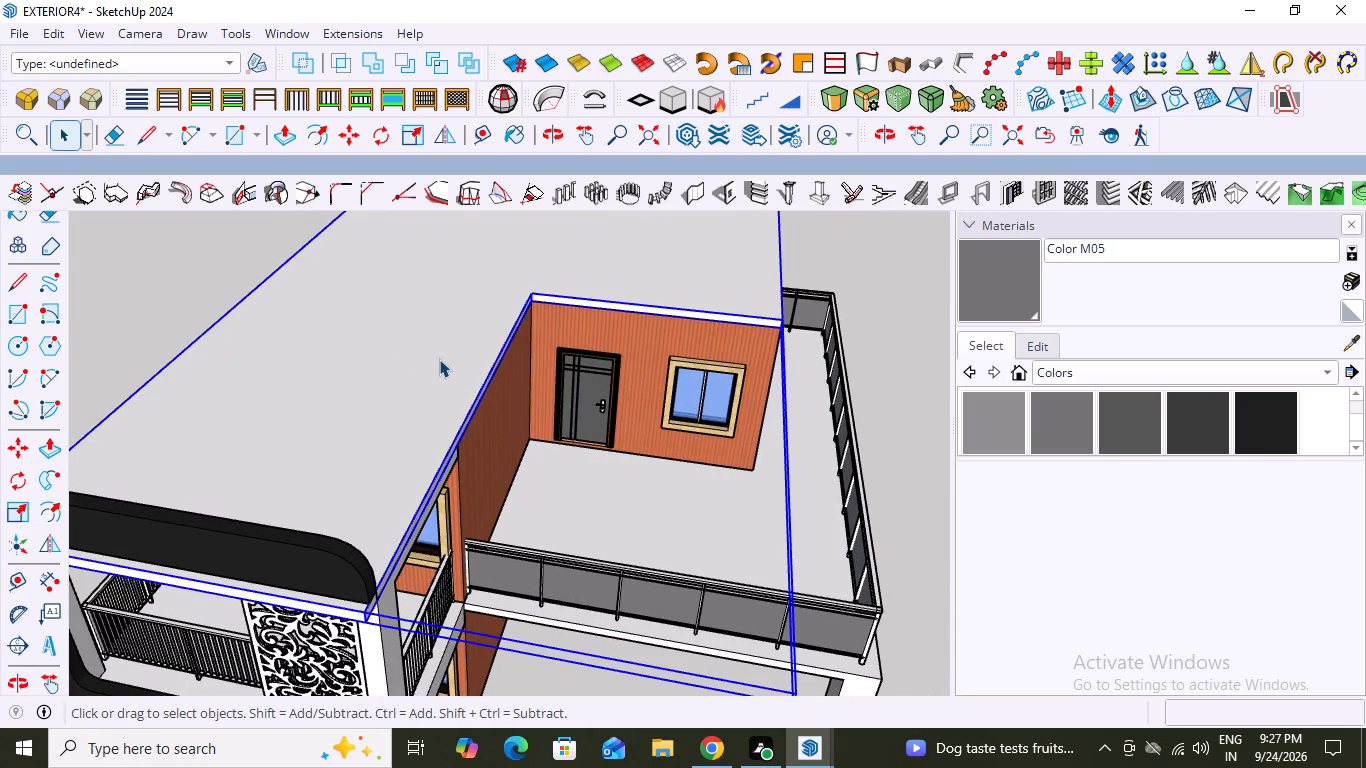
{"action": "left_click", "coordinate": [439, 359]}
{"action": "scroll", "coordinate": [426, 366], "scroll_direction": "up", "scroll_amount": 2}
{"action": "left_click", "coordinate": [421, 360]}
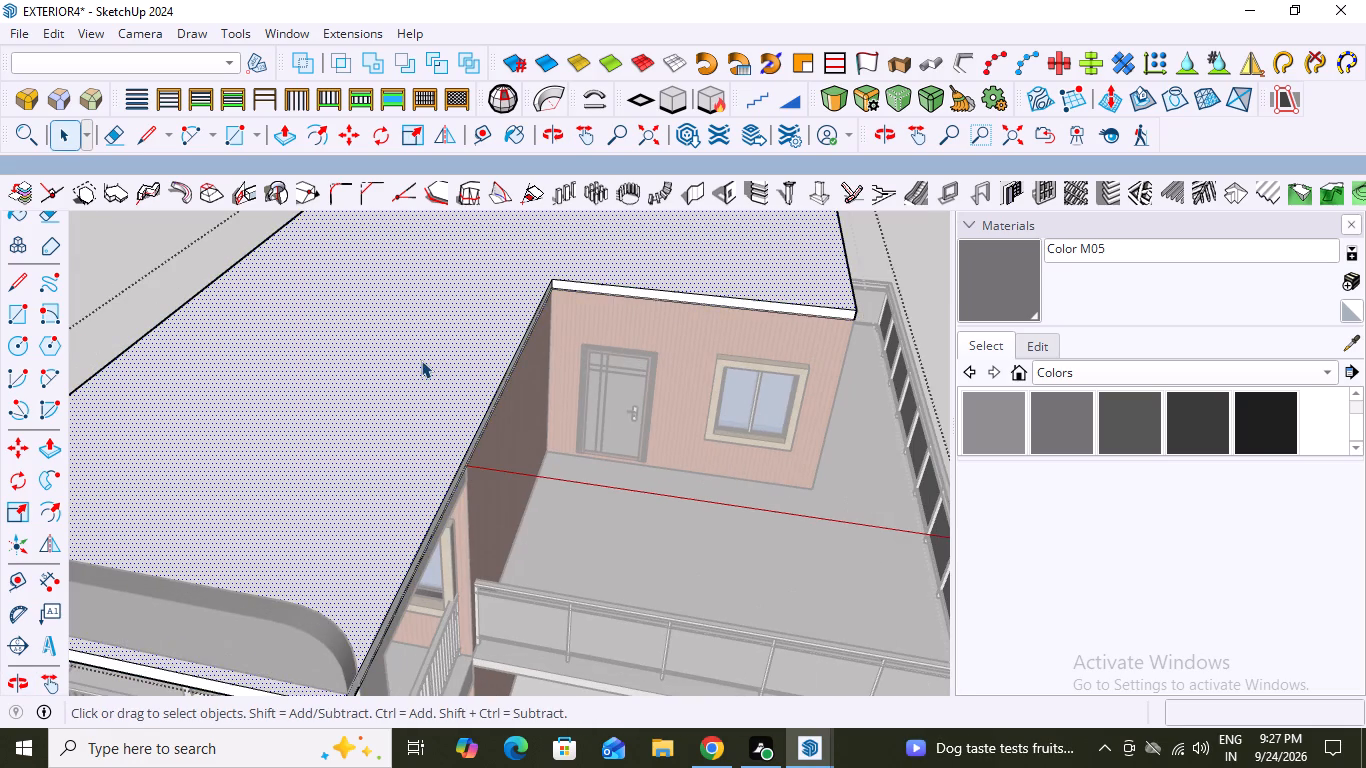
Draw a short line about 9" long on the roof's top face, along the base of the dark front frame near the inner edge.
{"action": "scroll", "coordinate": [429, 373], "scroll_direction": "down", "scroll_amount": 2}
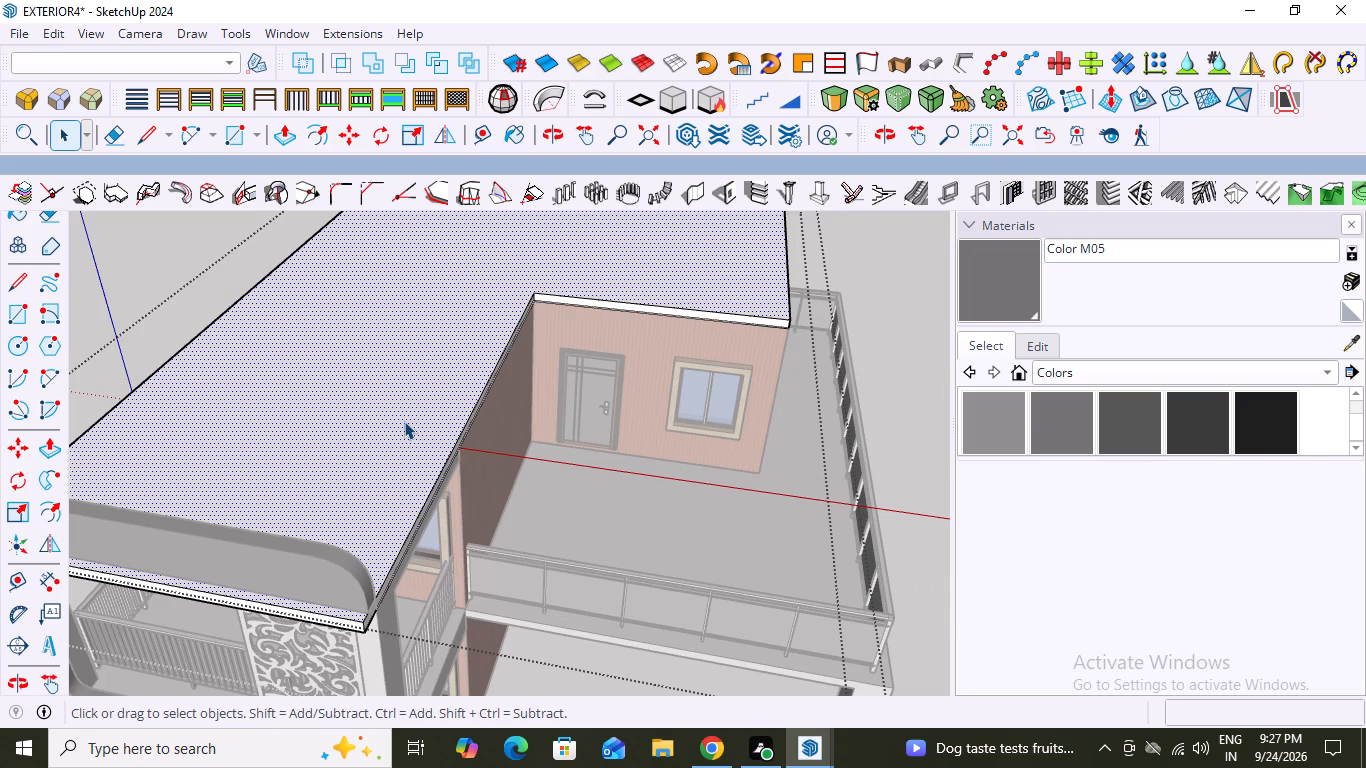
{"action": "middle_click_drag", "start_coordinate": [531, 456], "coordinate": [232, 491]}
{"action": "scroll", "coordinate": [232, 491], "scroll_direction": "down", "scroll_amount": 1}
{"action": "scroll", "coordinate": [275, 456], "scroll_direction": "up", "scroll_amount": 1}
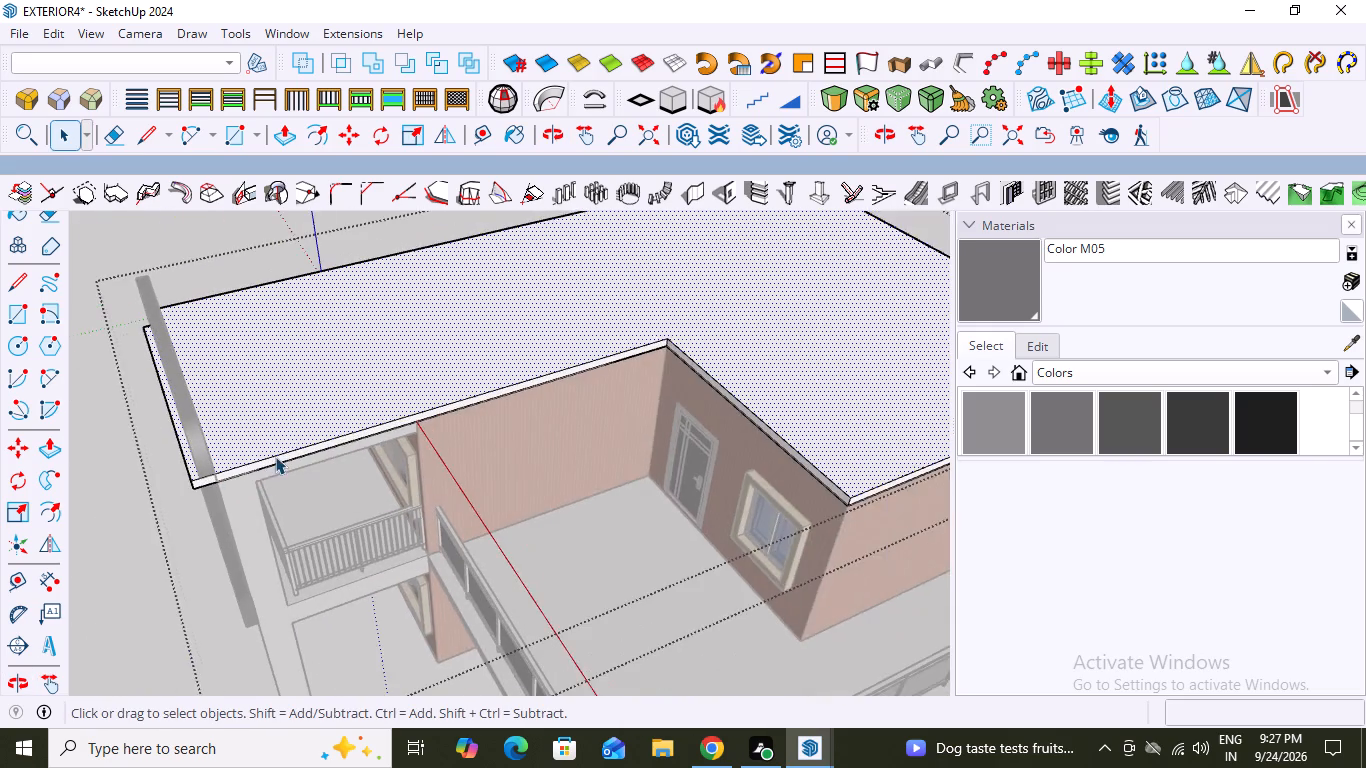
{"action": "scroll", "coordinate": [275, 456], "scroll_direction": "up", "scroll_amount": 2}
{"action": "key", "text": "l"}
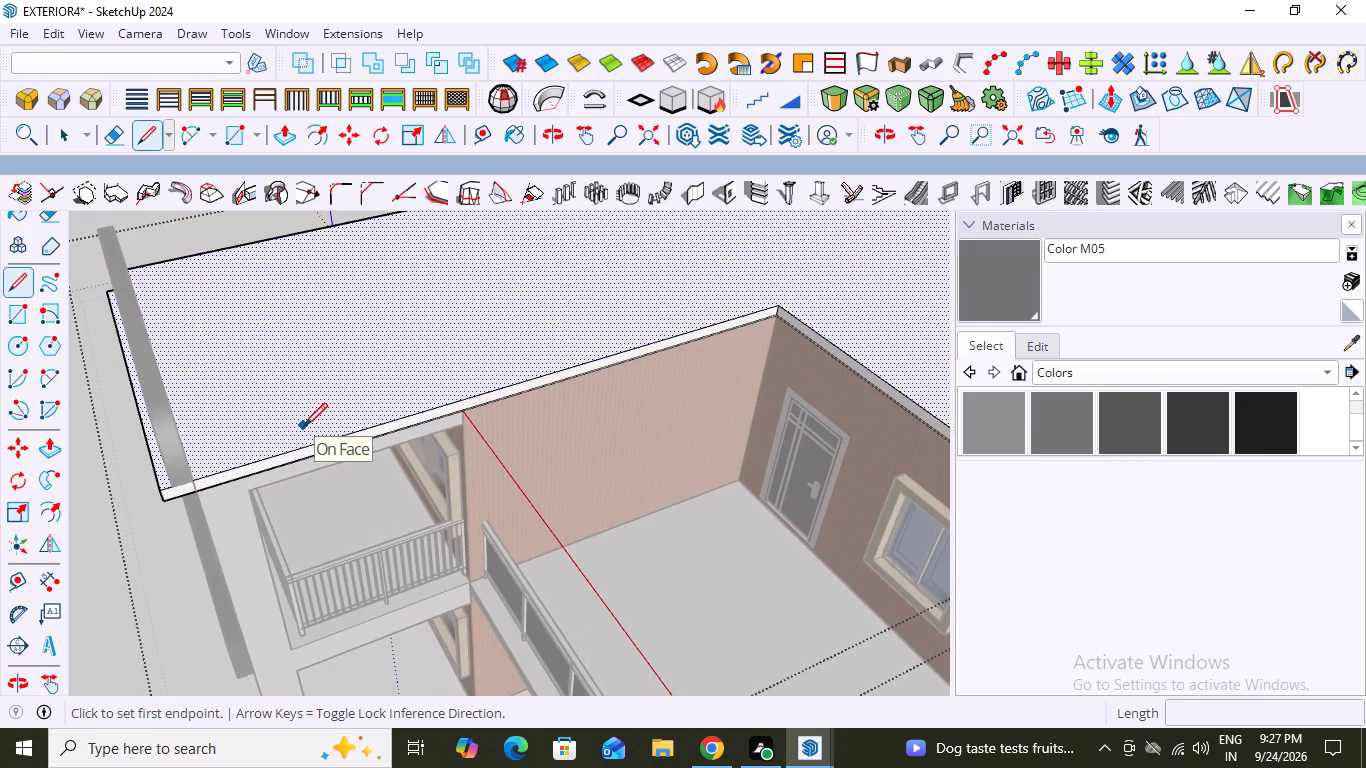
{"action": "scroll", "coordinate": [207, 469], "scroll_direction": "up", "scroll_amount": 12}
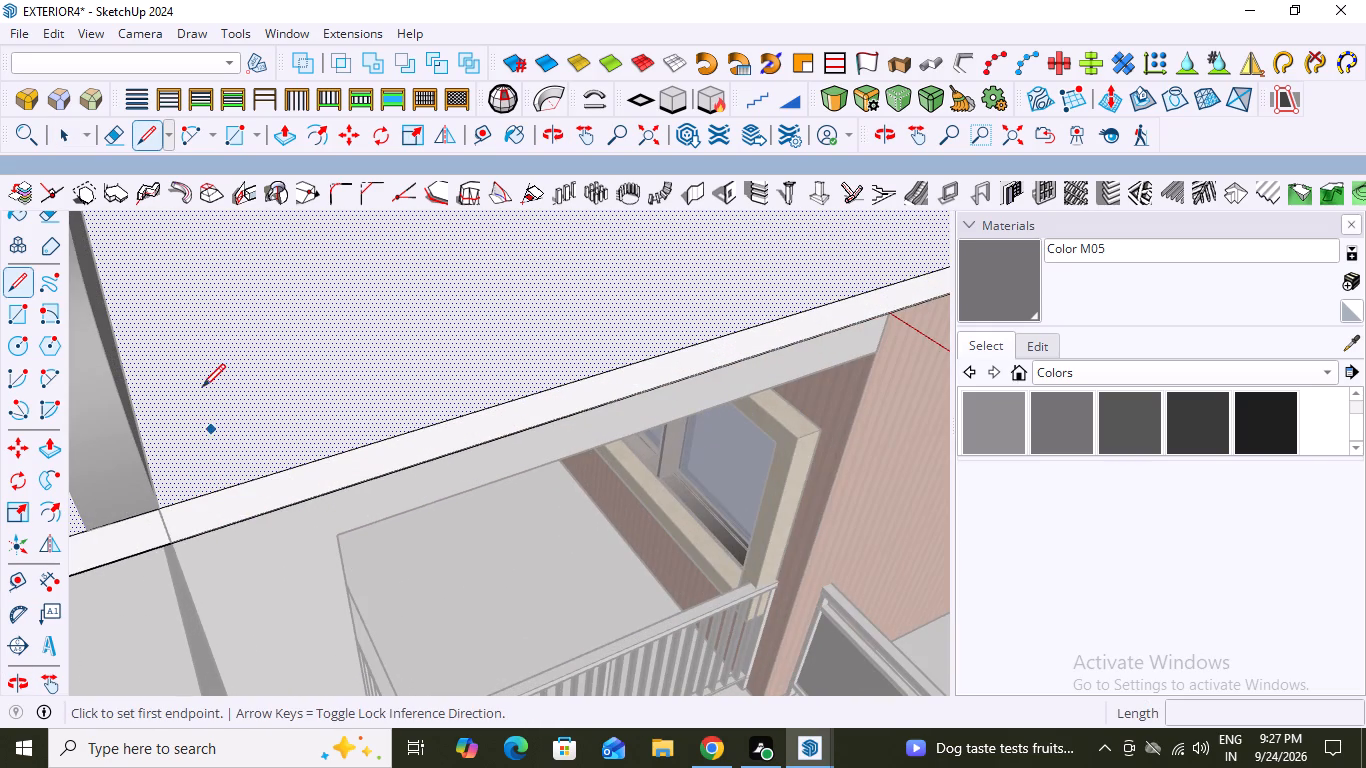
{"action": "left_click", "coordinate": [154, 487]}
{"action": "scroll", "coordinate": [205, 481], "scroll_direction": "up", "scroll_amount": 6}
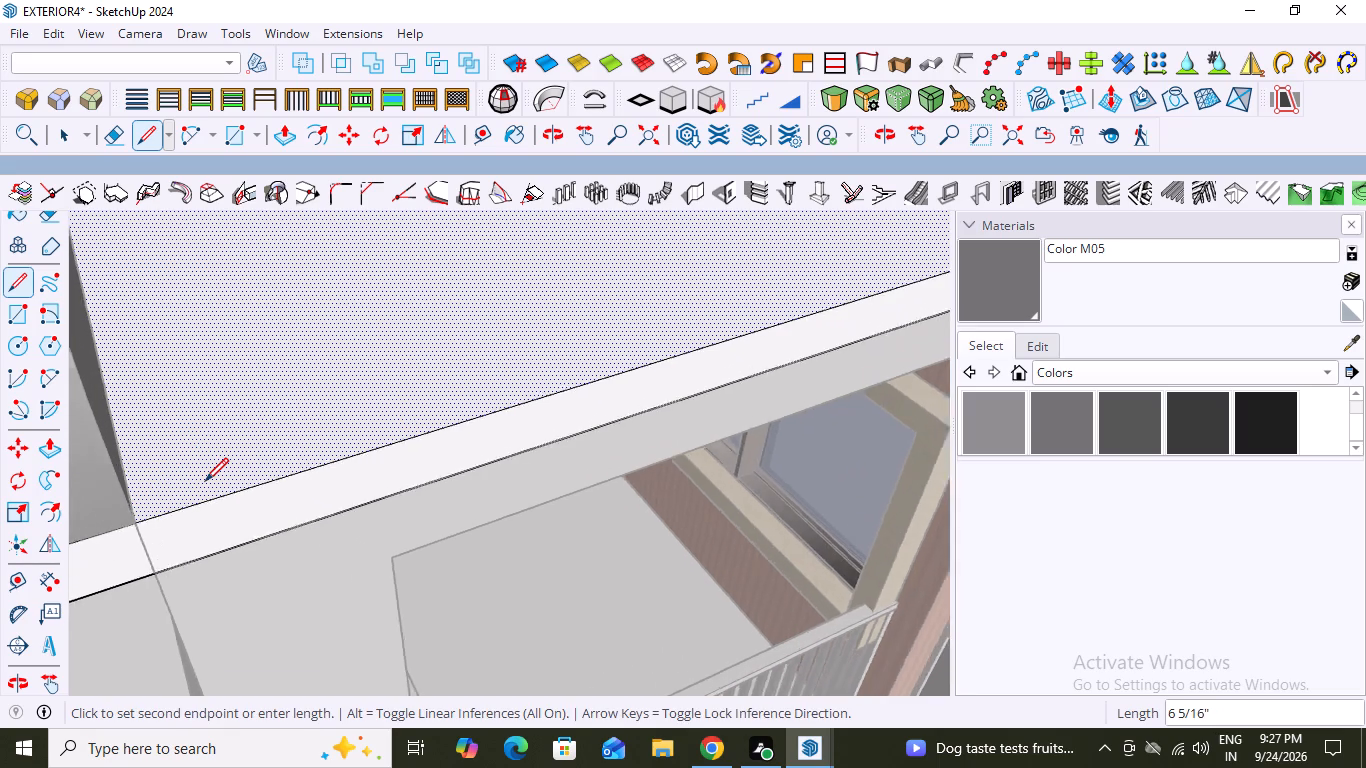
{"action": "scroll", "coordinate": [205, 481], "scroll_direction": "up", "scroll_amount": 8}
{"action": "scroll", "coordinate": [222, 446], "scroll_direction": "down", "scroll_amount": 10}
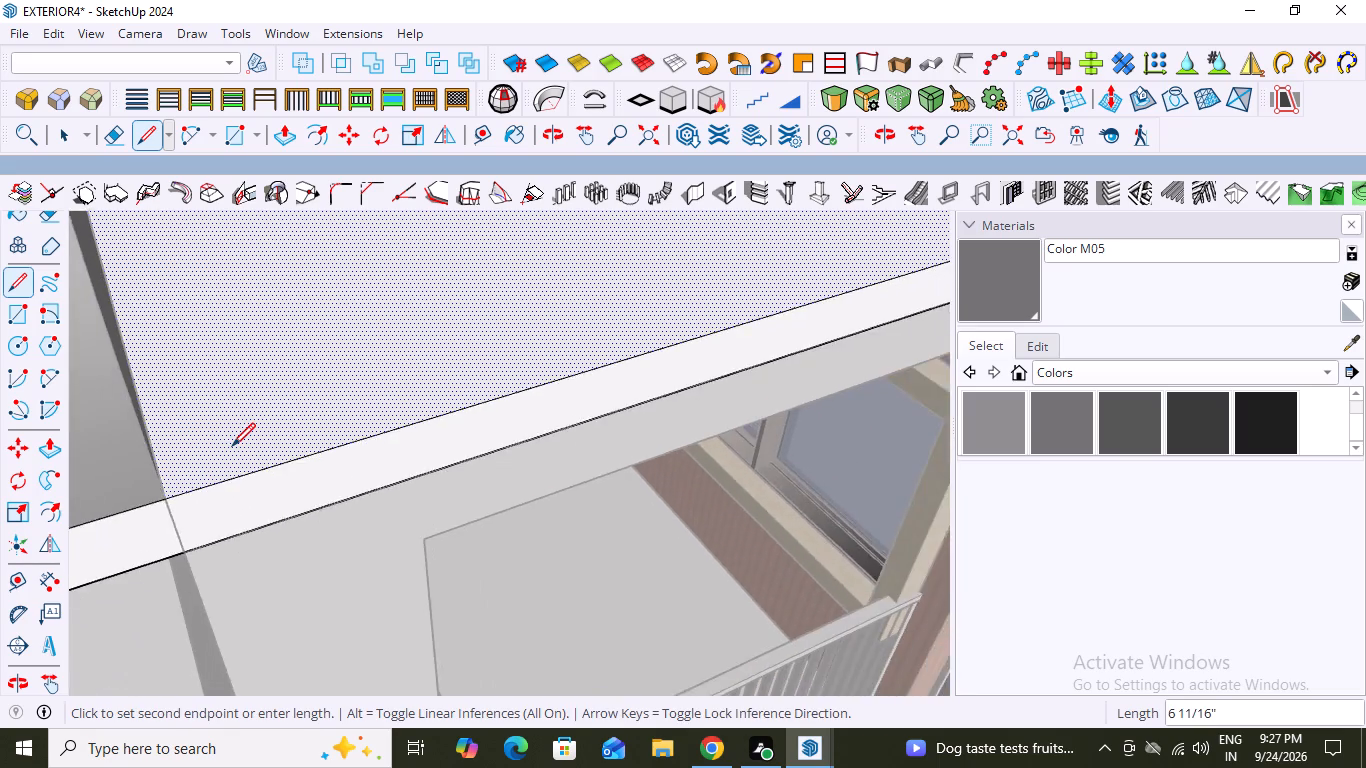
{"action": "scroll", "coordinate": [232, 446], "scroll_direction": "down", "scroll_amount": 18}
{"action": "middle_click_drag", "start_coordinate": [295, 468], "coordinate": [194, 476]}
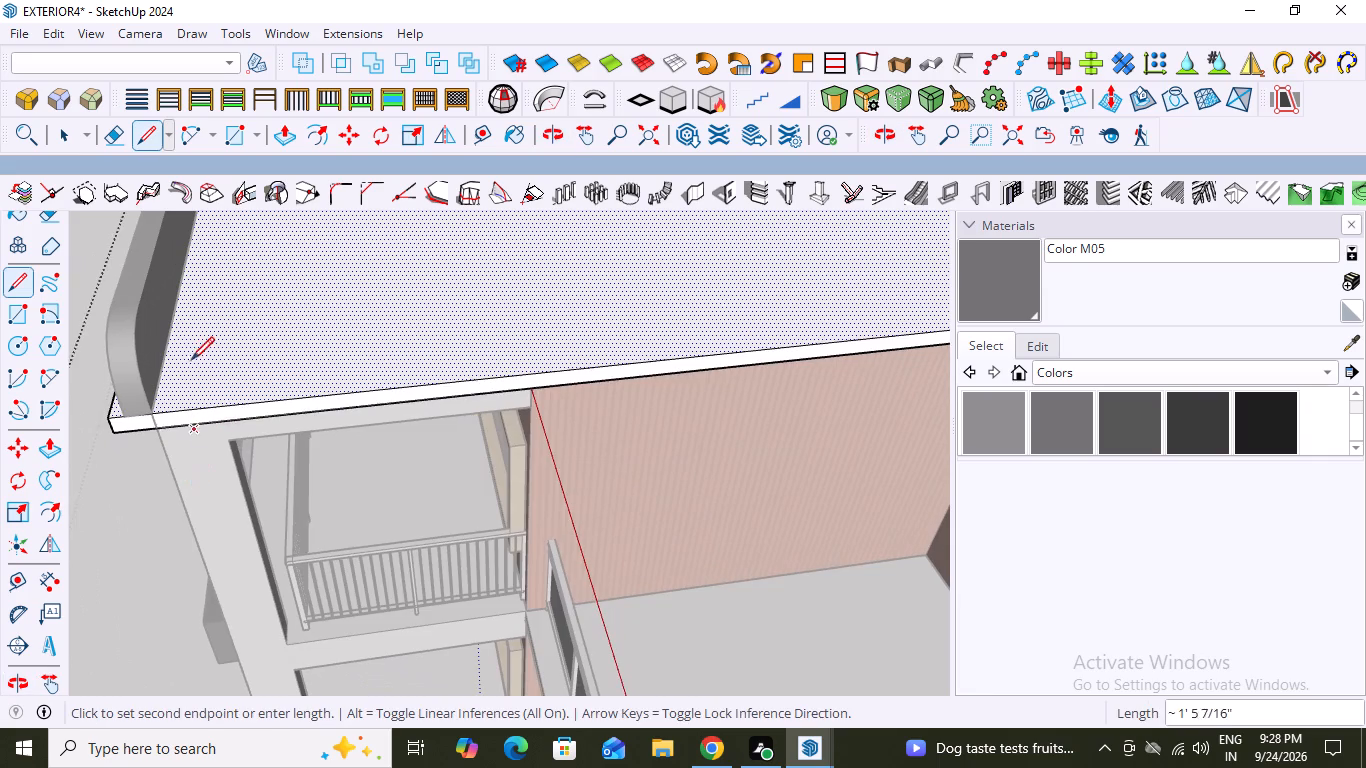
{"action": "scroll", "coordinate": [189, 356], "scroll_direction": "up", "scroll_amount": 4}
{"action": "scroll", "coordinate": [128, 421], "scroll_direction": "up", "scroll_amount": 7}
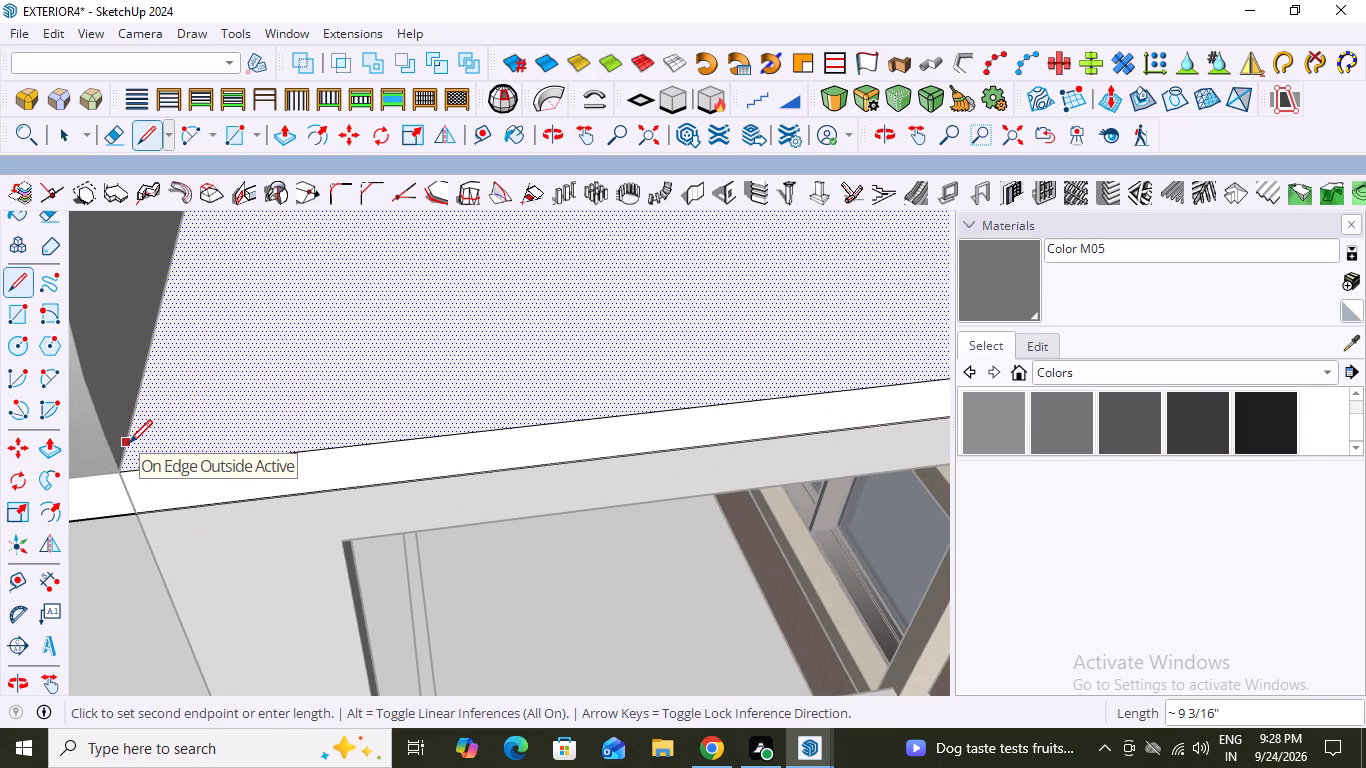
{"action": "left_click", "coordinate": [129, 443]}
Continue with a line about 25' 7" long, parallel to the roof's long inner edge and ending just past the inner corner above the terrace.
{"action": "scroll", "coordinate": [389, 371], "scroll_direction": "down", "scroll_amount": 9}
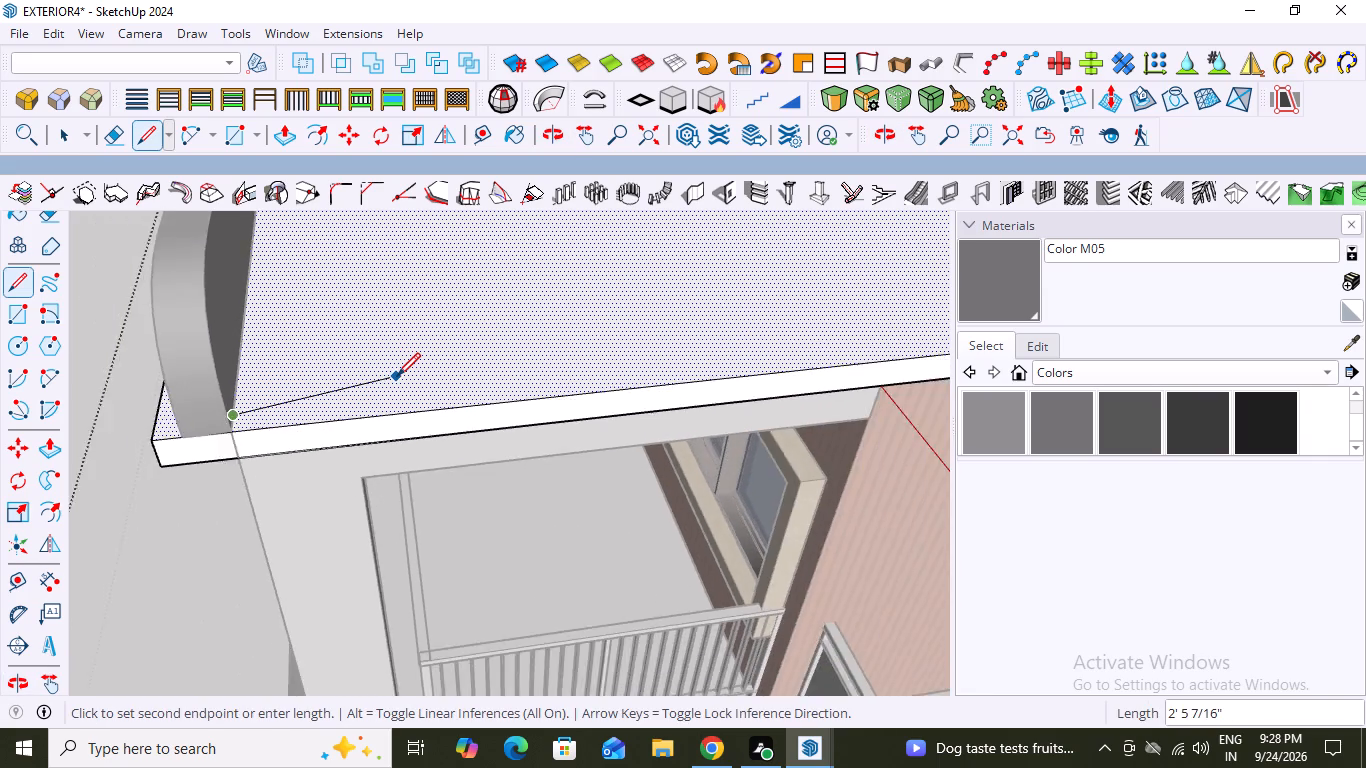
{"action": "scroll", "coordinate": [397, 376], "scroll_direction": "down", "scroll_amount": 20}
{"action": "scroll", "coordinate": [397, 376], "scroll_direction": "down", "scroll_amount": 3}
{"action": "scroll", "coordinate": [550, 339], "scroll_direction": "up", "scroll_amount": 5}
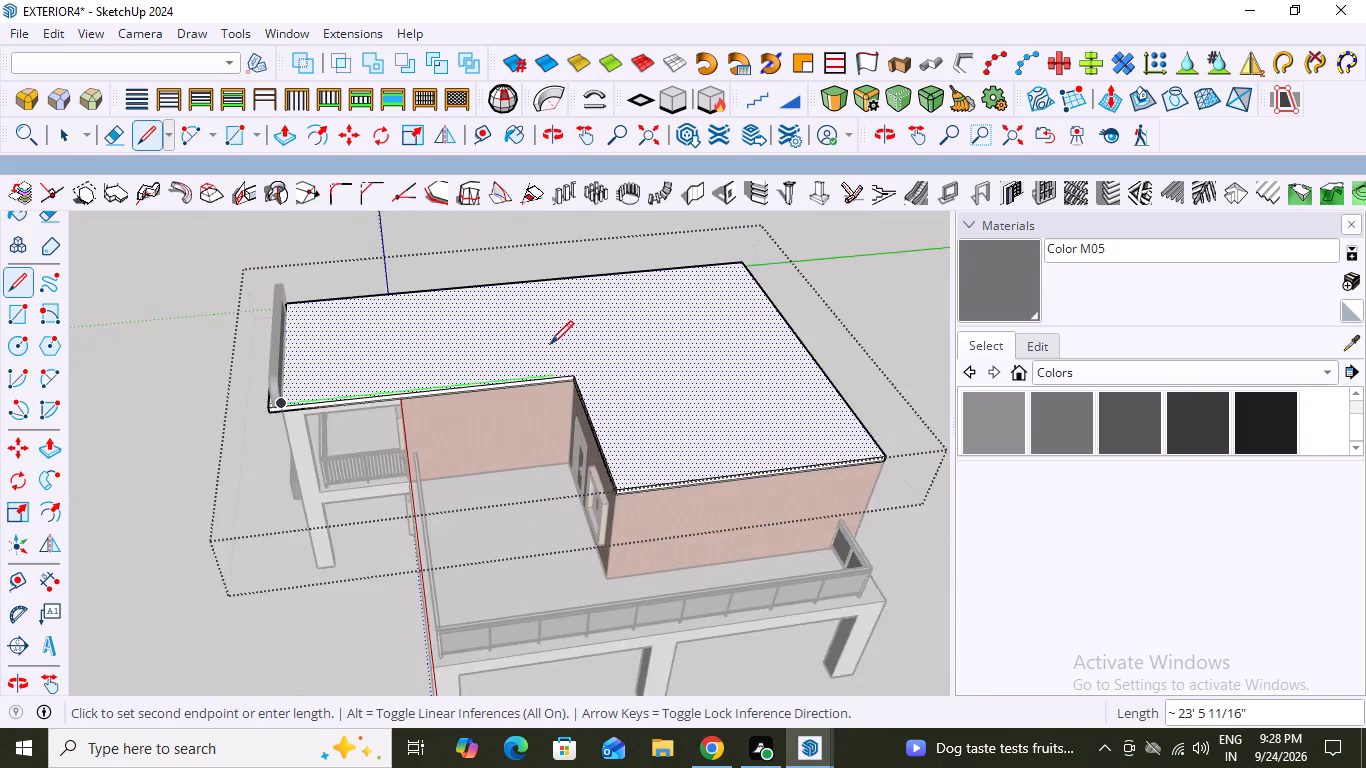
{"action": "scroll", "coordinate": [550, 344], "scroll_direction": "up", "scroll_amount": 7}
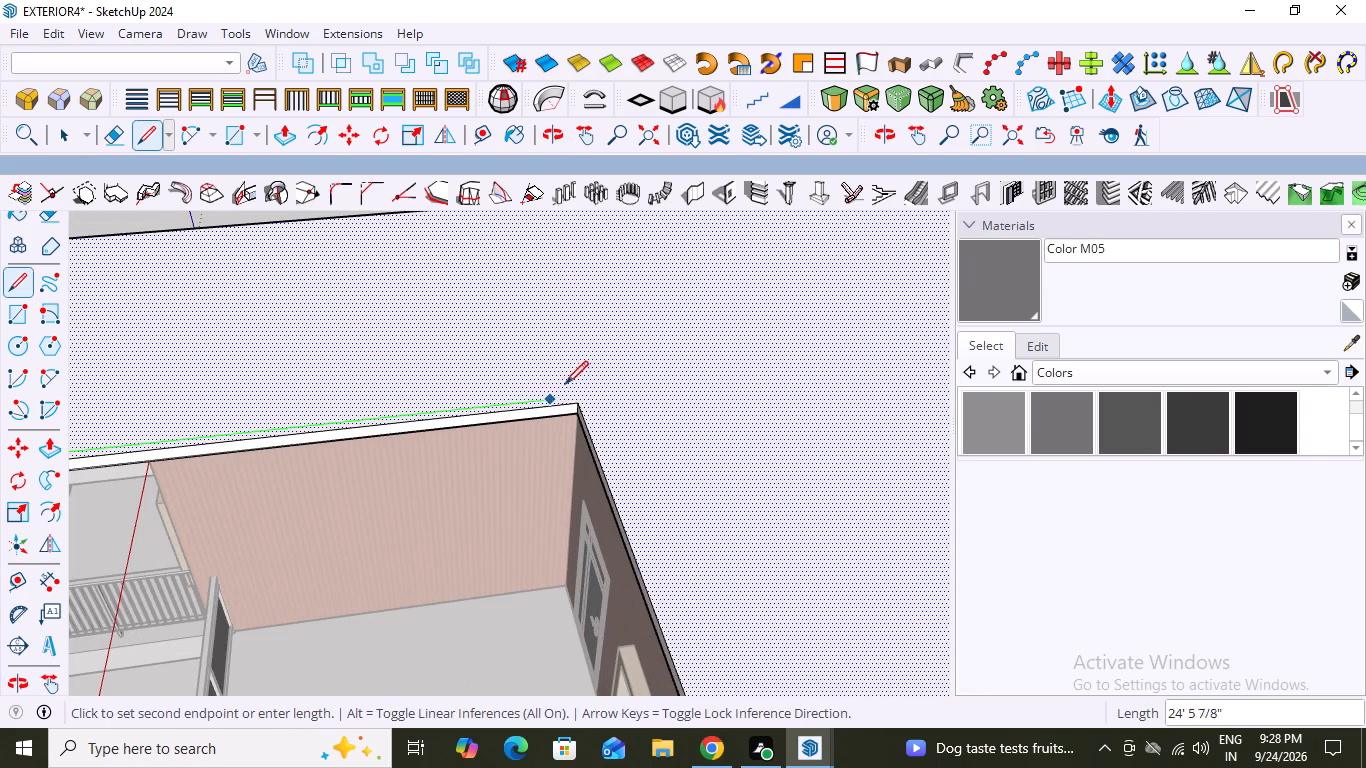
{"action": "scroll", "coordinate": [567, 383], "scroll_direction": "up", "scroll_amount": 3}
{"action": "scroll", "coordinate": [567, 383], "scroll_direction": "down", "scroll_amount": 7}
{"action": "scroll", "coordinate": [680, 360], "scroll_direction": "down", "scroll_amount": 3}
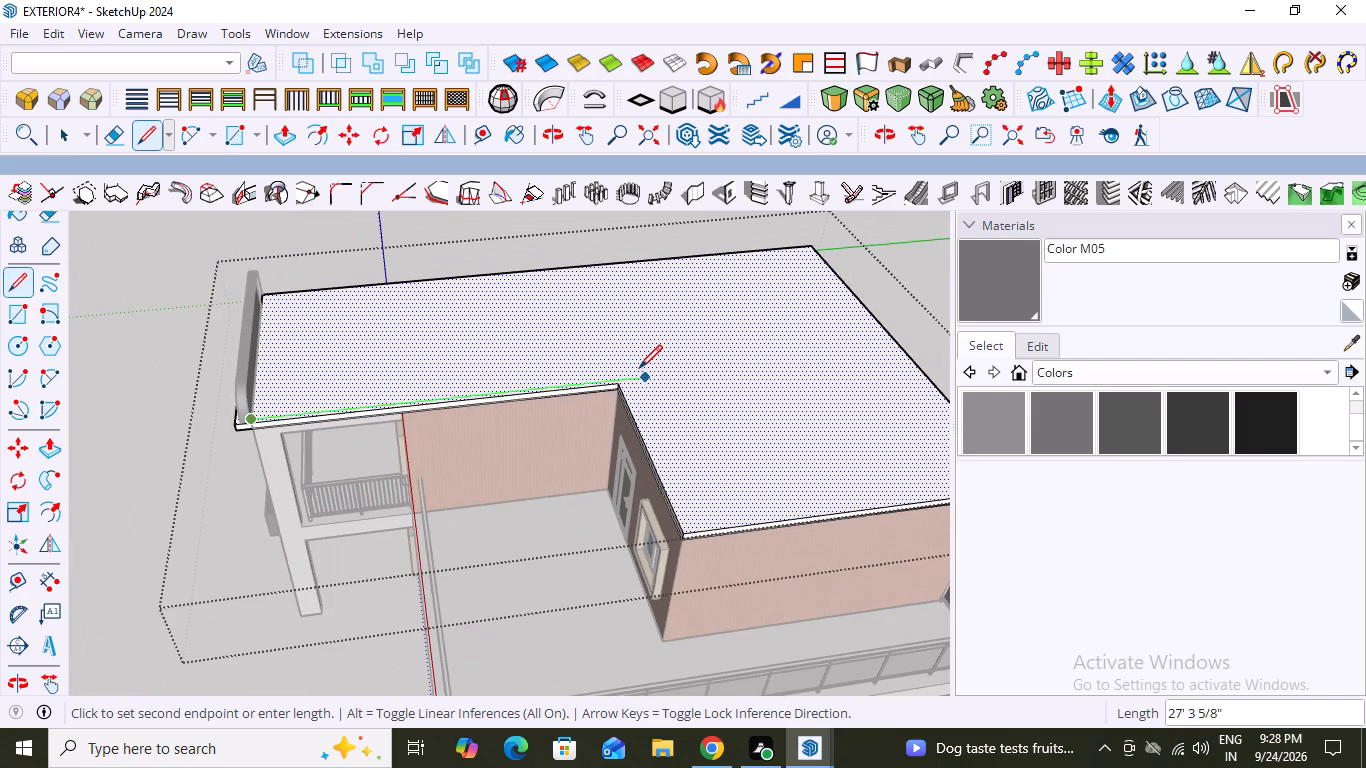
{"action": "scroll", "coordinate": [623, 372], "scroll_direction": "up", "scroll_amount": 10}
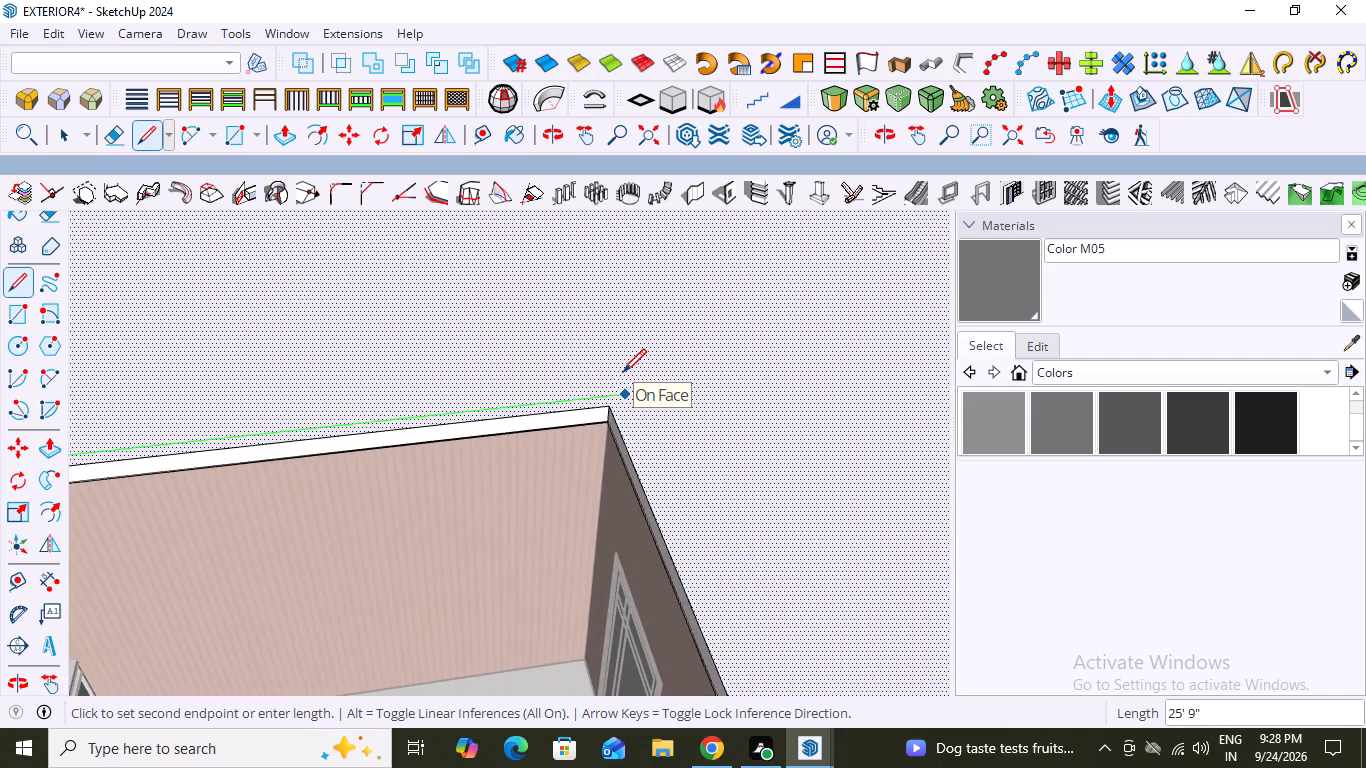
{"action": "scroll", "coordinate": [623, 372], "scroll_direction": "up", "scroll_amount": 6}
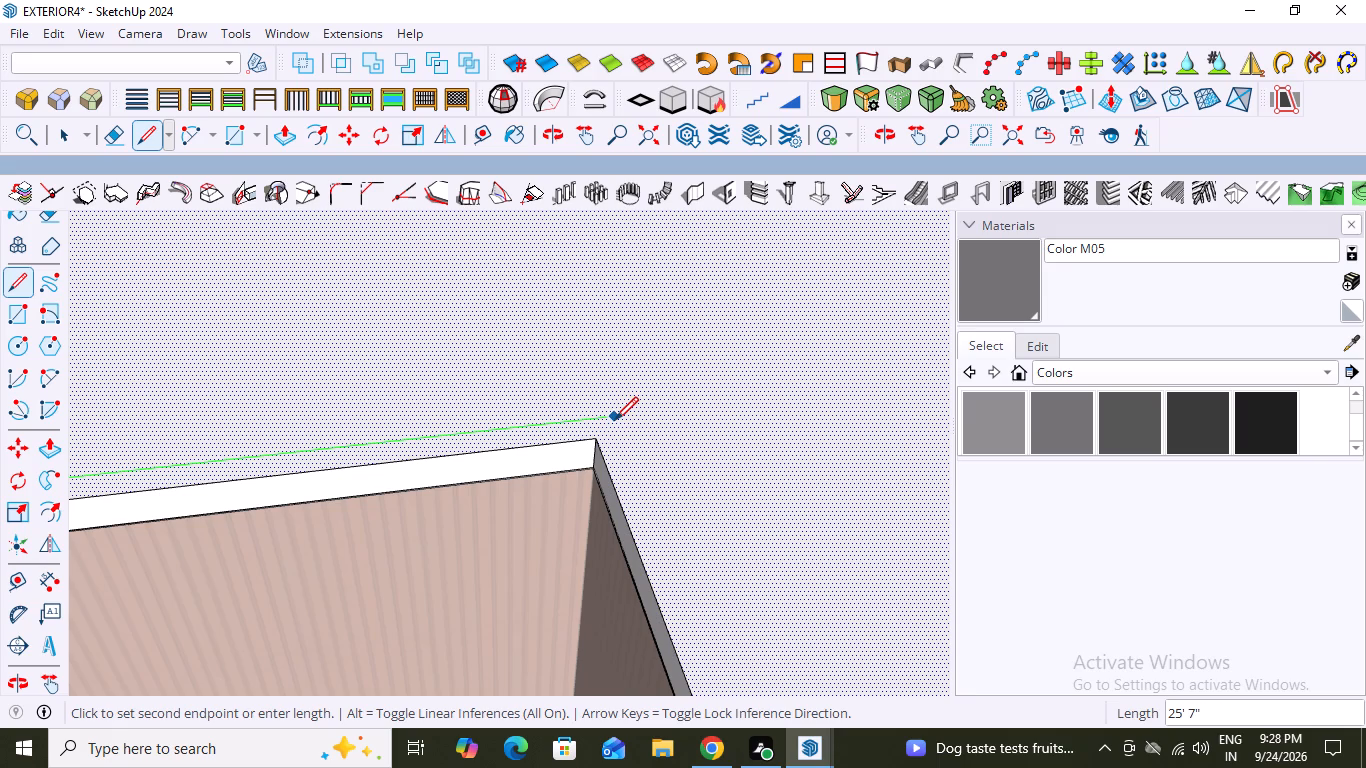
{"action": "left_click", "coordinate": [615, 420]}
Continue with a line about 14' 9" long, parallel to the roof edge above the terrace door, ending on the slab's outer edge, and clear the selection.
{"action": "scroll", "coordinate": [619, 449], "scroll_direction": "down", "scroll_amount": 4}
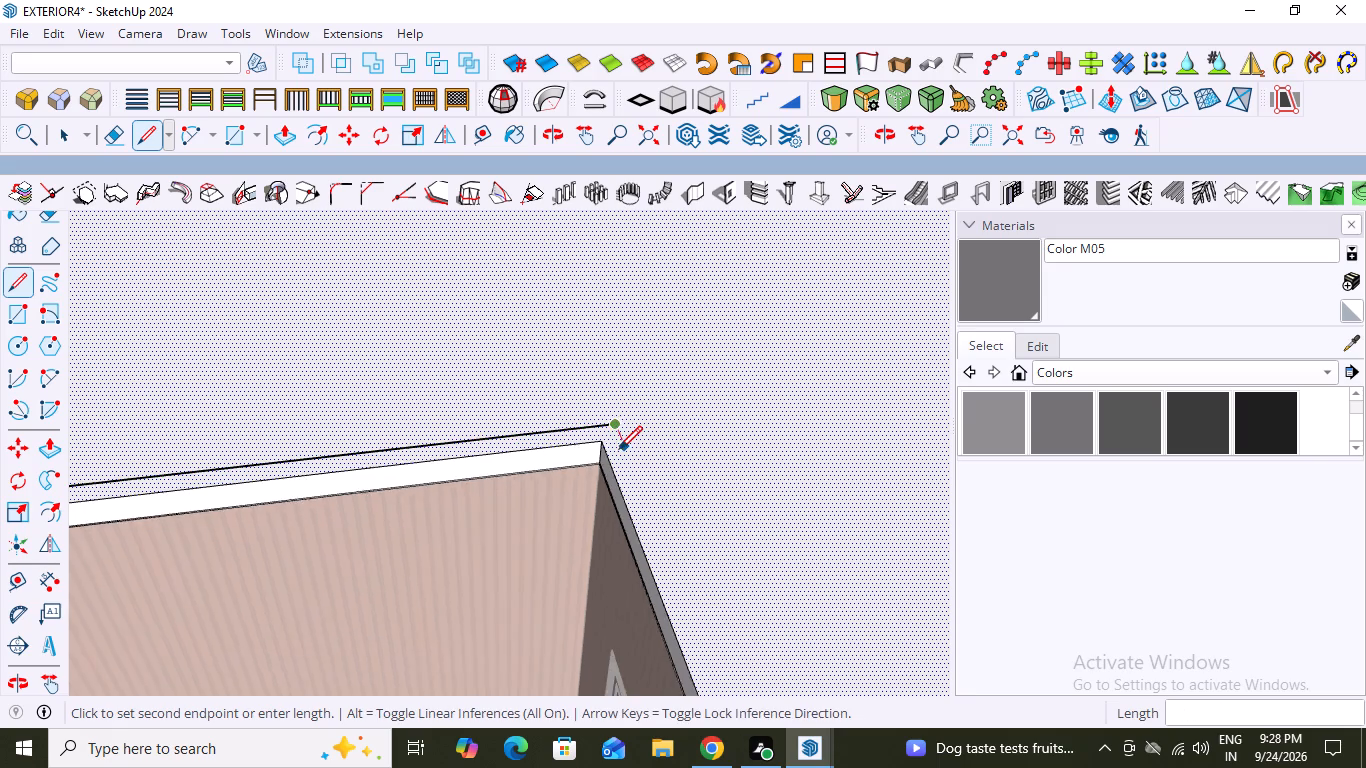
{"action": "scroll", "coordinate": [619, 449], "scroll_direction": "down", "scroll_amount": 19}
{"action": "scroll", "coordinate": [696, 582], "scroll_direction": "up", "scroll_amount": 8}
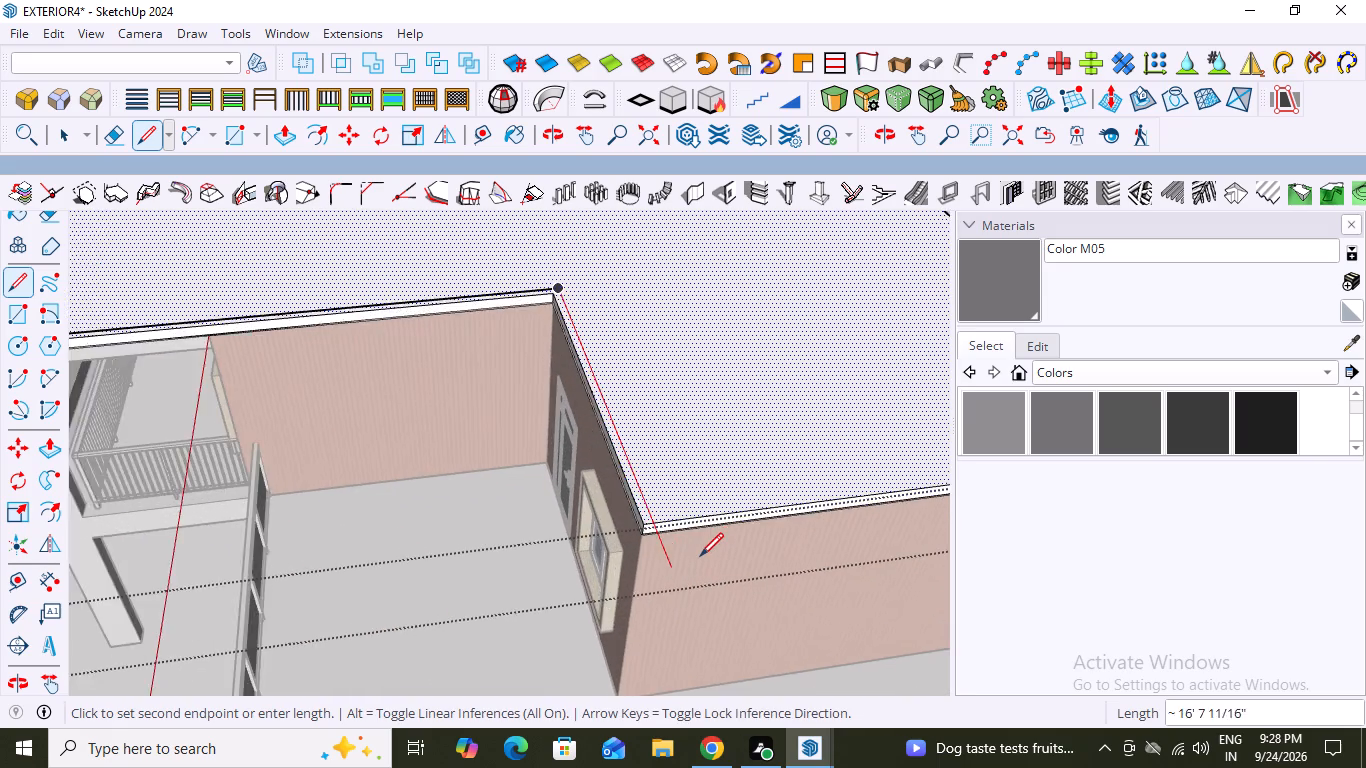
{"action": "scroll", "coordinate": [700, 556], "scroll_direction": "up", "scroll_amount": 5}
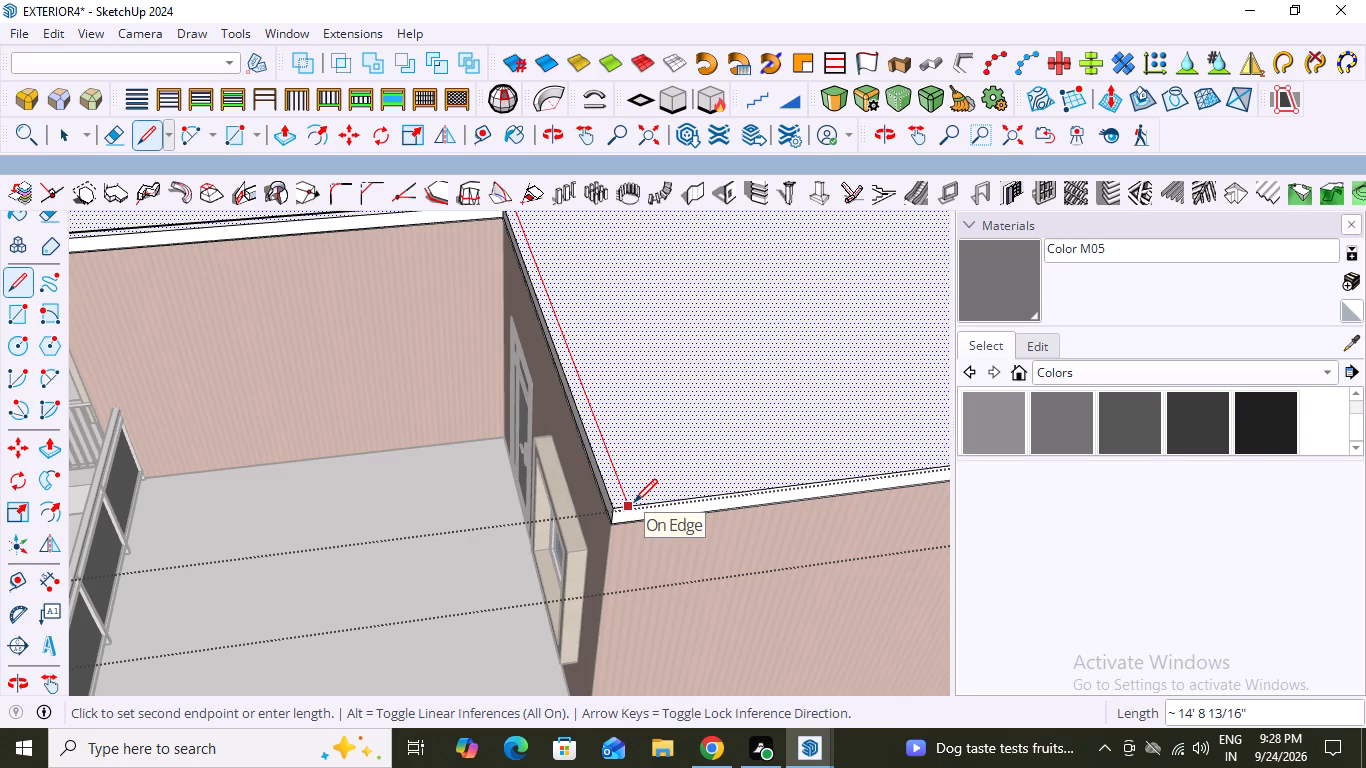
{"action": "left_click", "coordinate": [634, 502]}
{"action": "scroll", "coordinate": [637, 430], "scroll_direction": "down", "scroll_amount": 8}
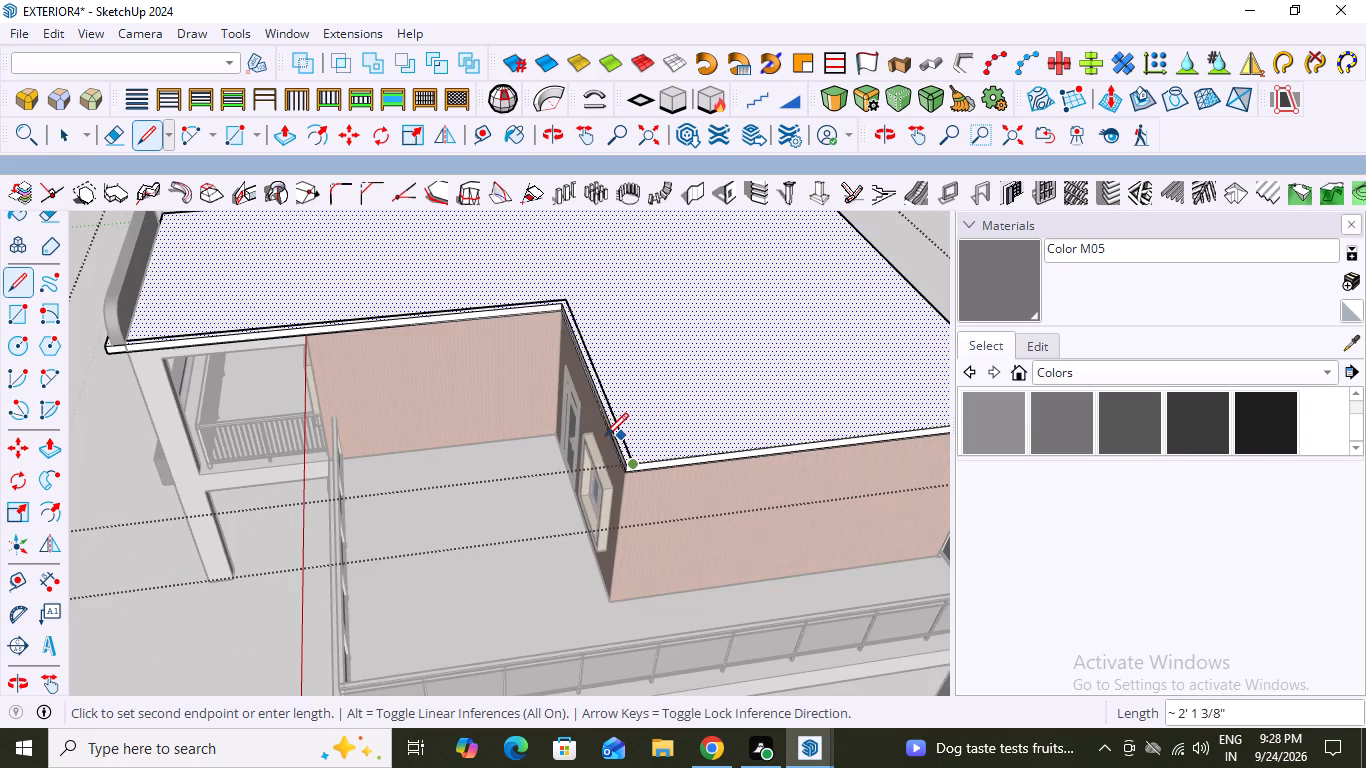
{"action": "key", "text": "space"}
{"action": "left_click", "coordinate": [444, 452]}
{"action": "scroll", "coordinate": [451, 433], "scroll_direction": "down", "scroll_amount": 4}
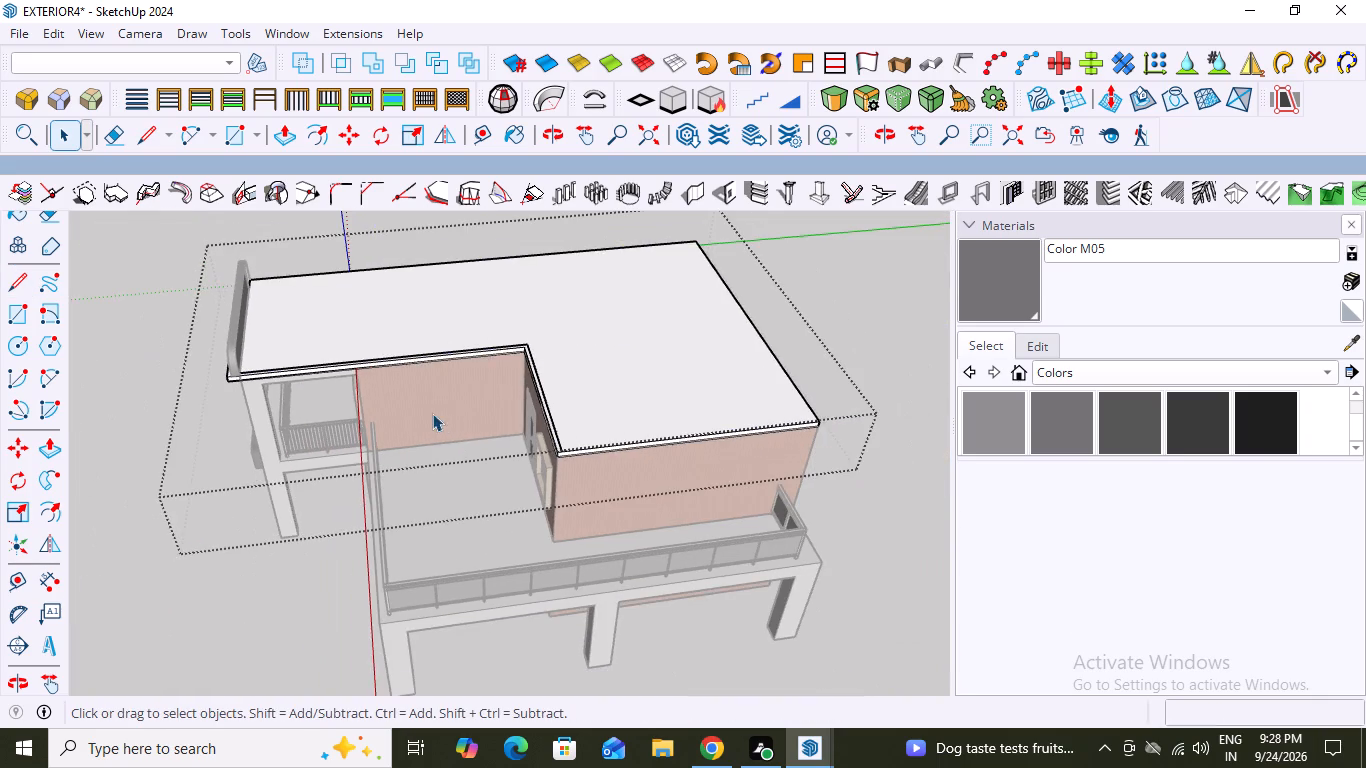
{"action": "middle_click_drag", "start_coordinate": [444, 416], "coordinate": [483, 433]}
{"action": "scroll", "coordinate": [445, 366], "scroll_direction": "up", "scroll_amount": 8}
{"action": "scroll", "coordinate": [445, 366], "scroll_direction": "down", "scroll_amount": 13}
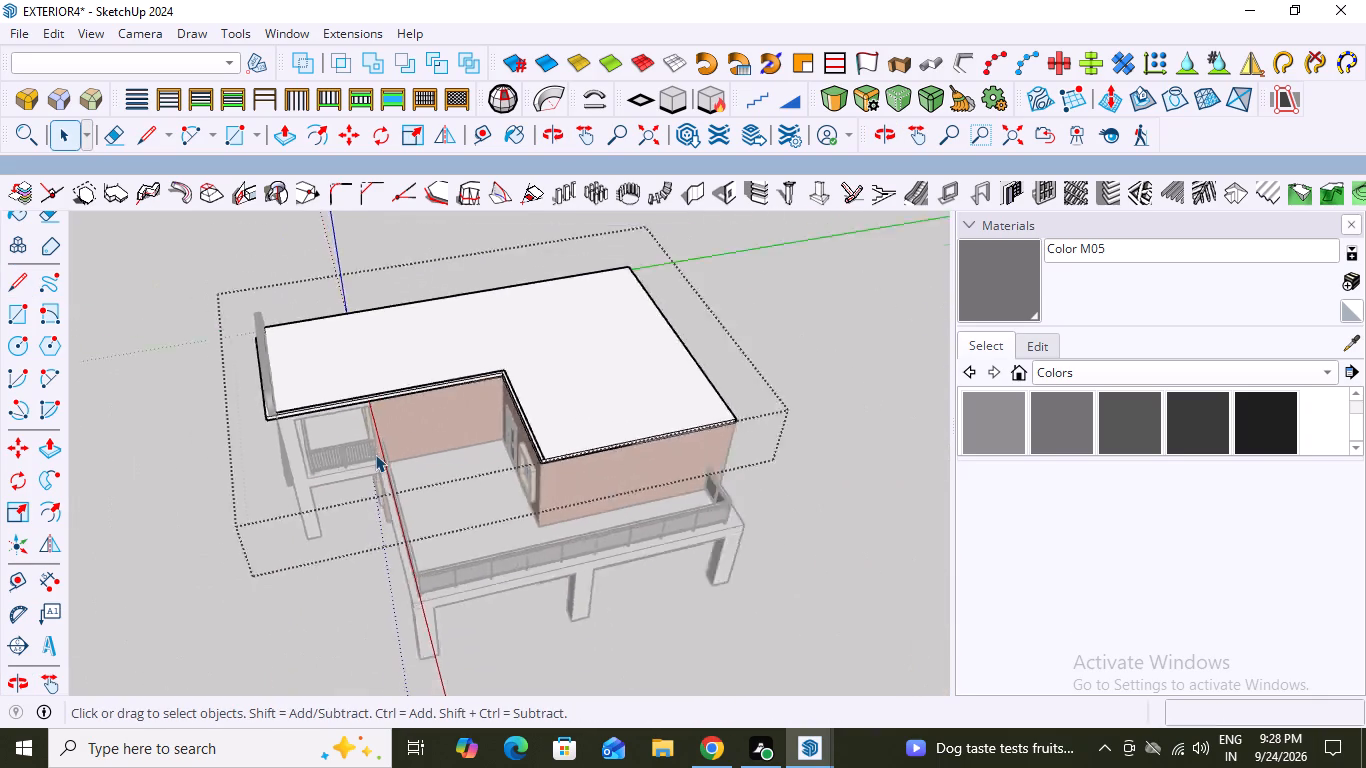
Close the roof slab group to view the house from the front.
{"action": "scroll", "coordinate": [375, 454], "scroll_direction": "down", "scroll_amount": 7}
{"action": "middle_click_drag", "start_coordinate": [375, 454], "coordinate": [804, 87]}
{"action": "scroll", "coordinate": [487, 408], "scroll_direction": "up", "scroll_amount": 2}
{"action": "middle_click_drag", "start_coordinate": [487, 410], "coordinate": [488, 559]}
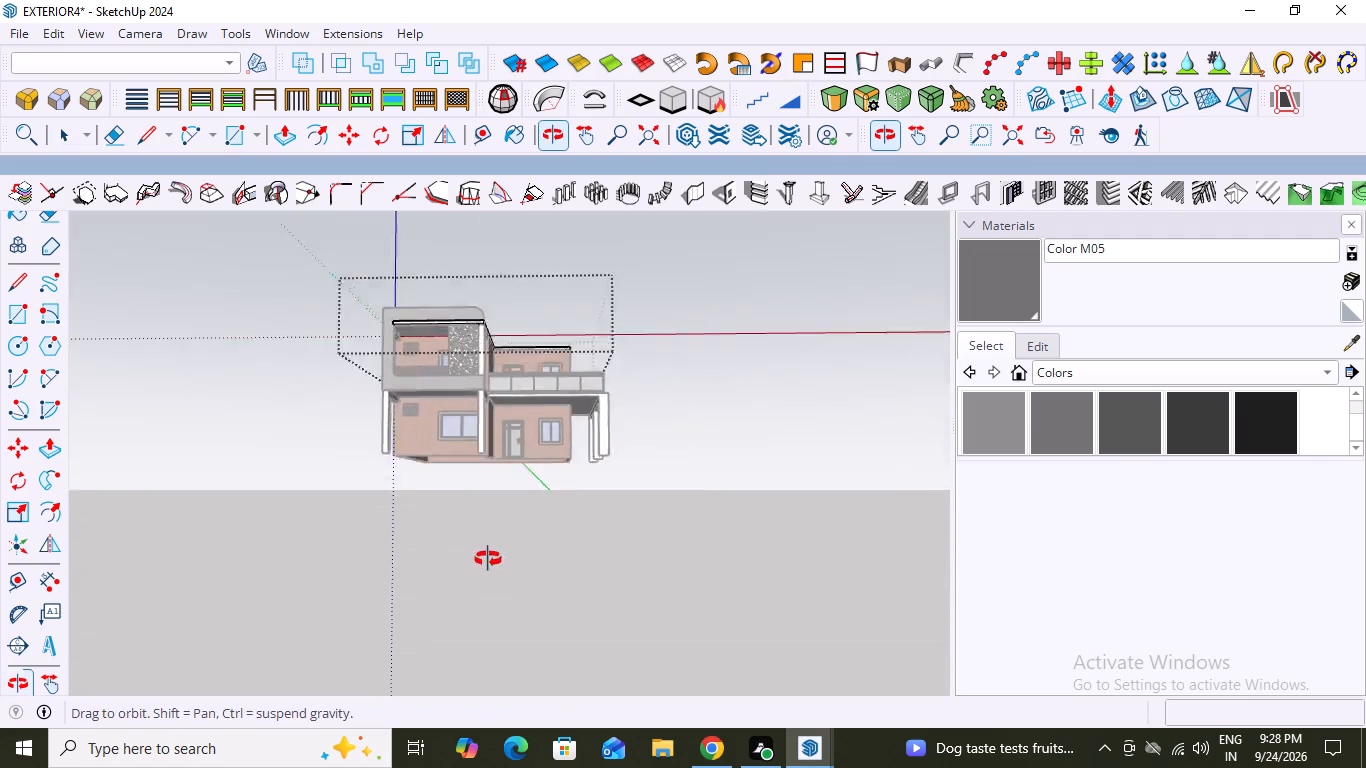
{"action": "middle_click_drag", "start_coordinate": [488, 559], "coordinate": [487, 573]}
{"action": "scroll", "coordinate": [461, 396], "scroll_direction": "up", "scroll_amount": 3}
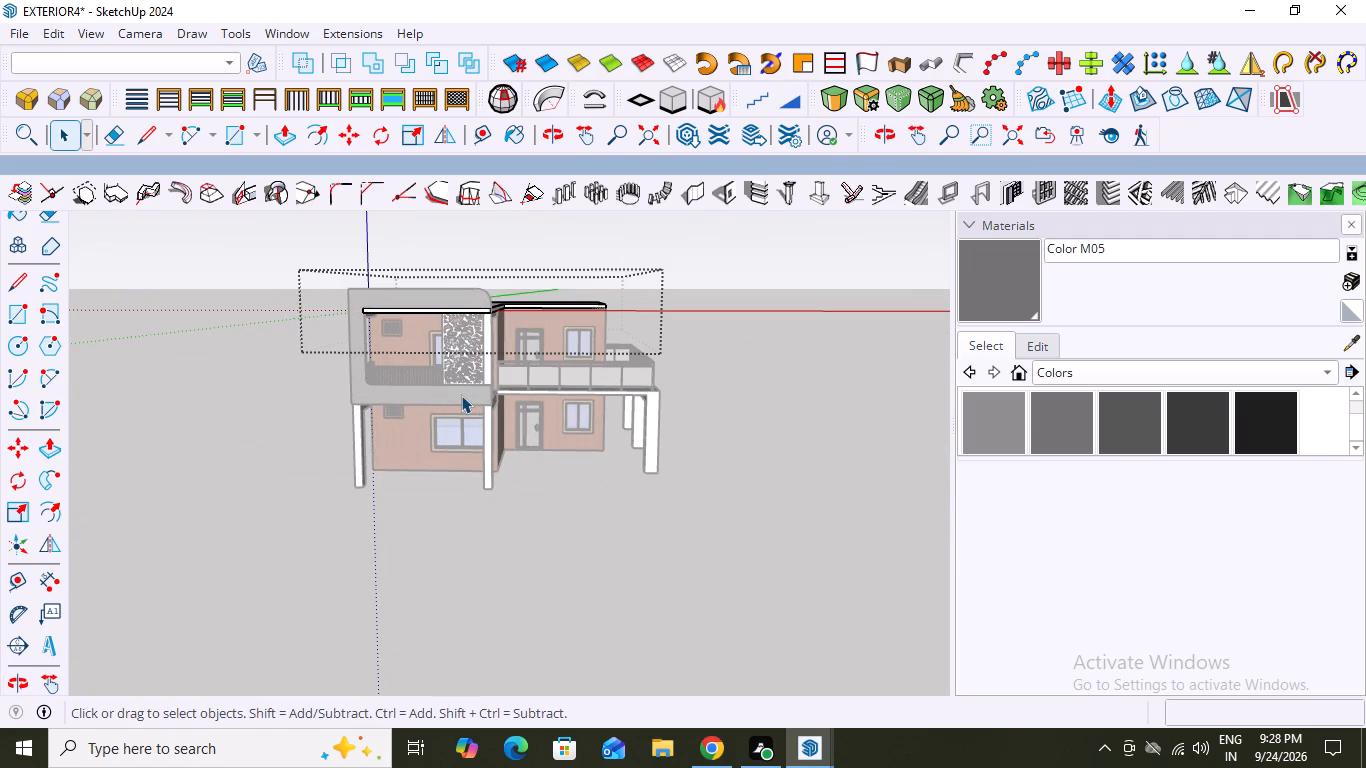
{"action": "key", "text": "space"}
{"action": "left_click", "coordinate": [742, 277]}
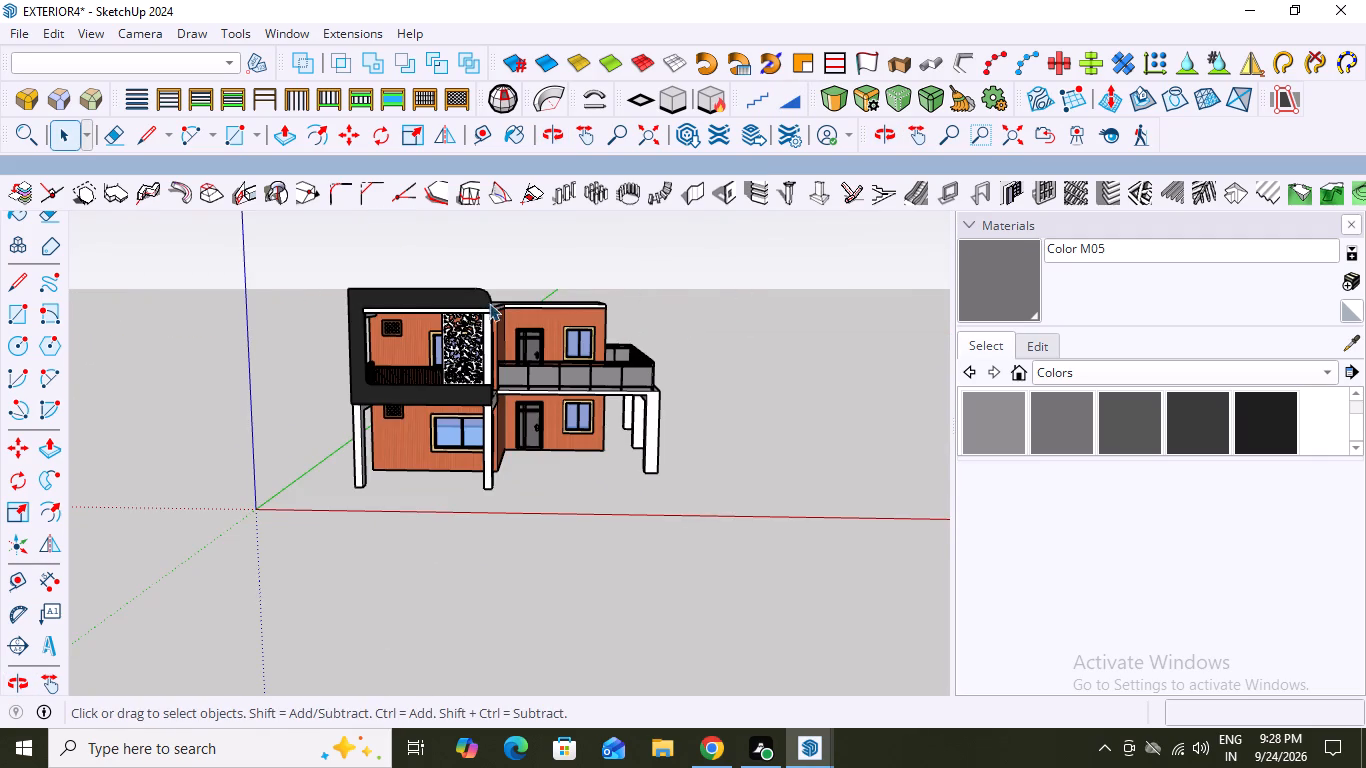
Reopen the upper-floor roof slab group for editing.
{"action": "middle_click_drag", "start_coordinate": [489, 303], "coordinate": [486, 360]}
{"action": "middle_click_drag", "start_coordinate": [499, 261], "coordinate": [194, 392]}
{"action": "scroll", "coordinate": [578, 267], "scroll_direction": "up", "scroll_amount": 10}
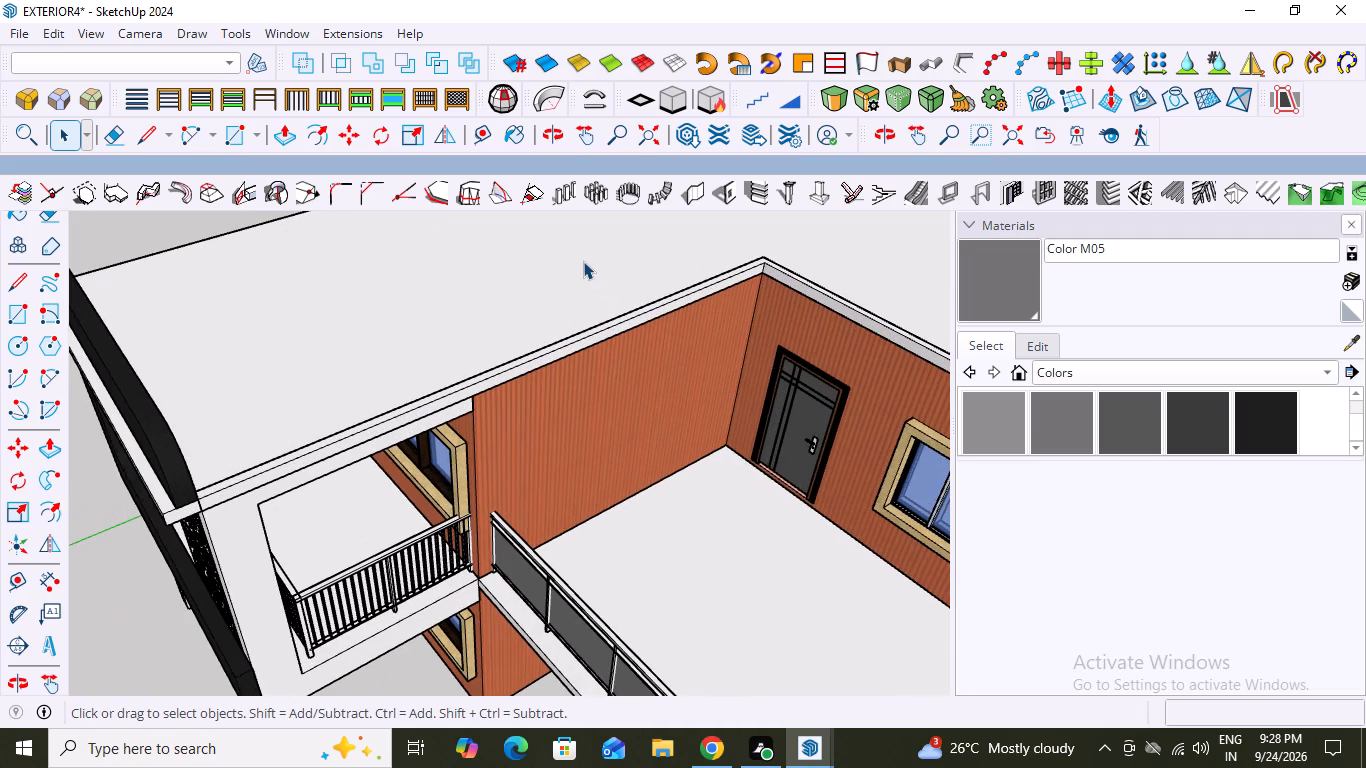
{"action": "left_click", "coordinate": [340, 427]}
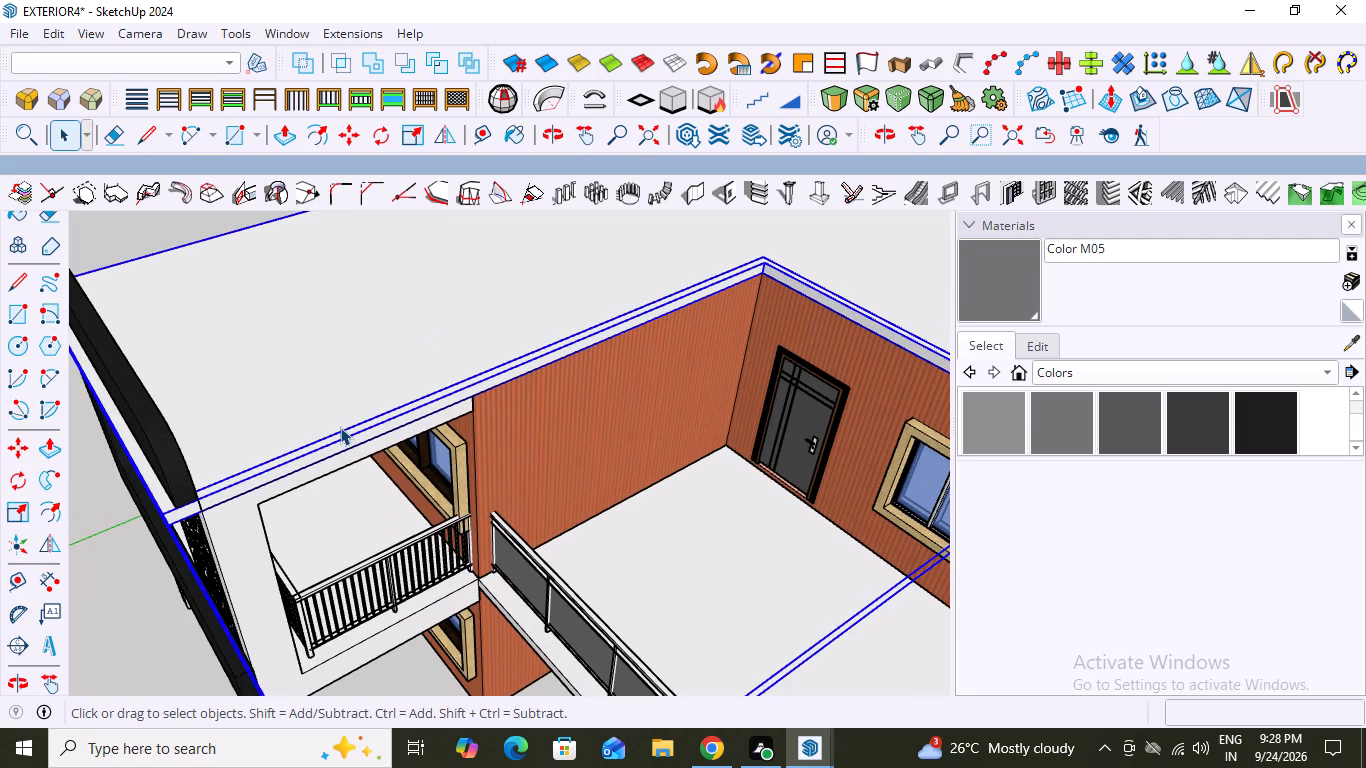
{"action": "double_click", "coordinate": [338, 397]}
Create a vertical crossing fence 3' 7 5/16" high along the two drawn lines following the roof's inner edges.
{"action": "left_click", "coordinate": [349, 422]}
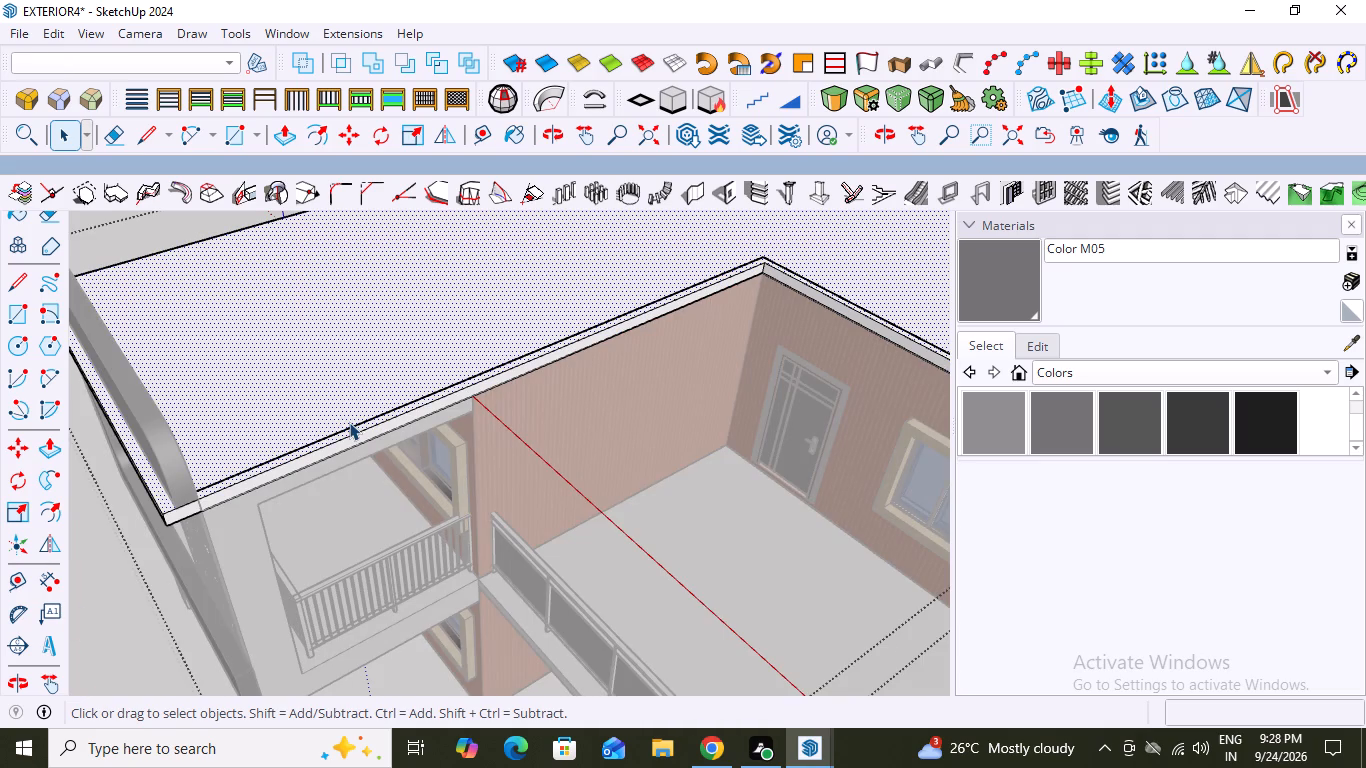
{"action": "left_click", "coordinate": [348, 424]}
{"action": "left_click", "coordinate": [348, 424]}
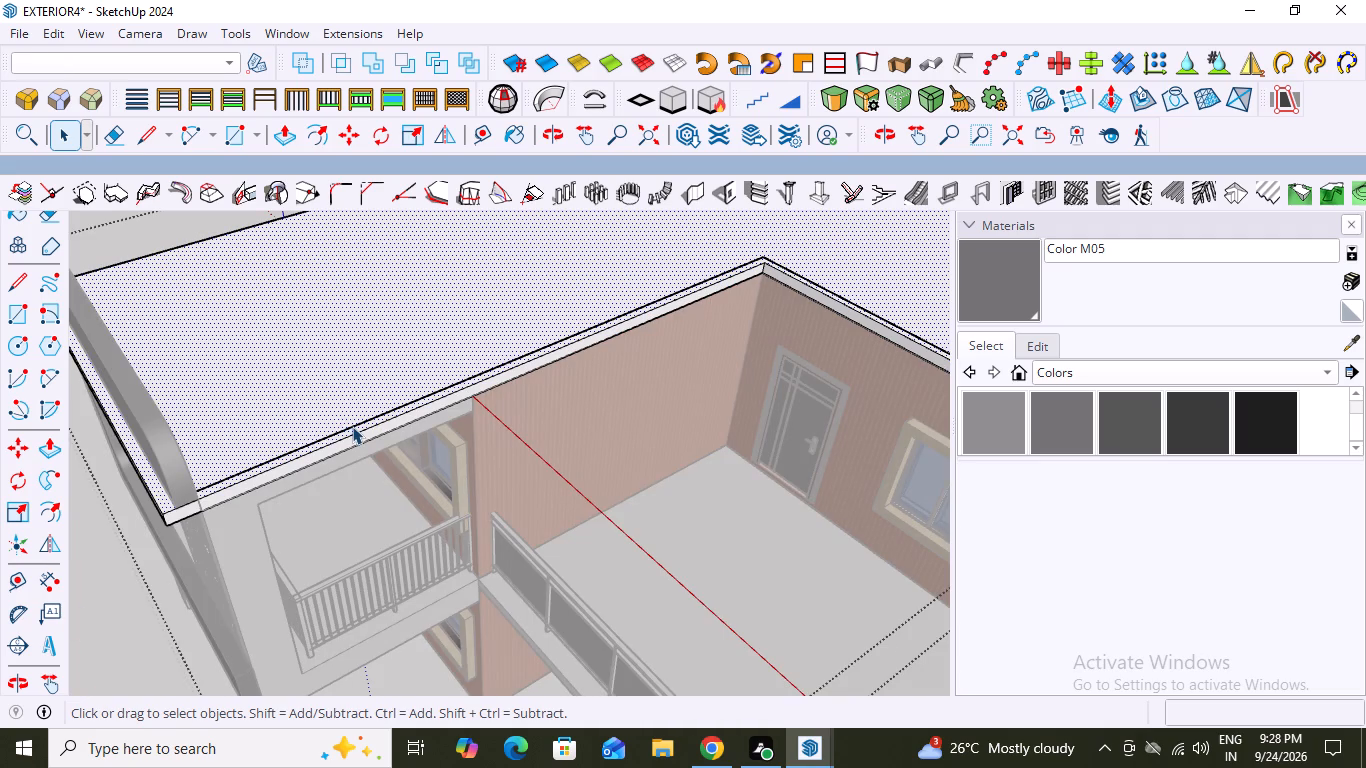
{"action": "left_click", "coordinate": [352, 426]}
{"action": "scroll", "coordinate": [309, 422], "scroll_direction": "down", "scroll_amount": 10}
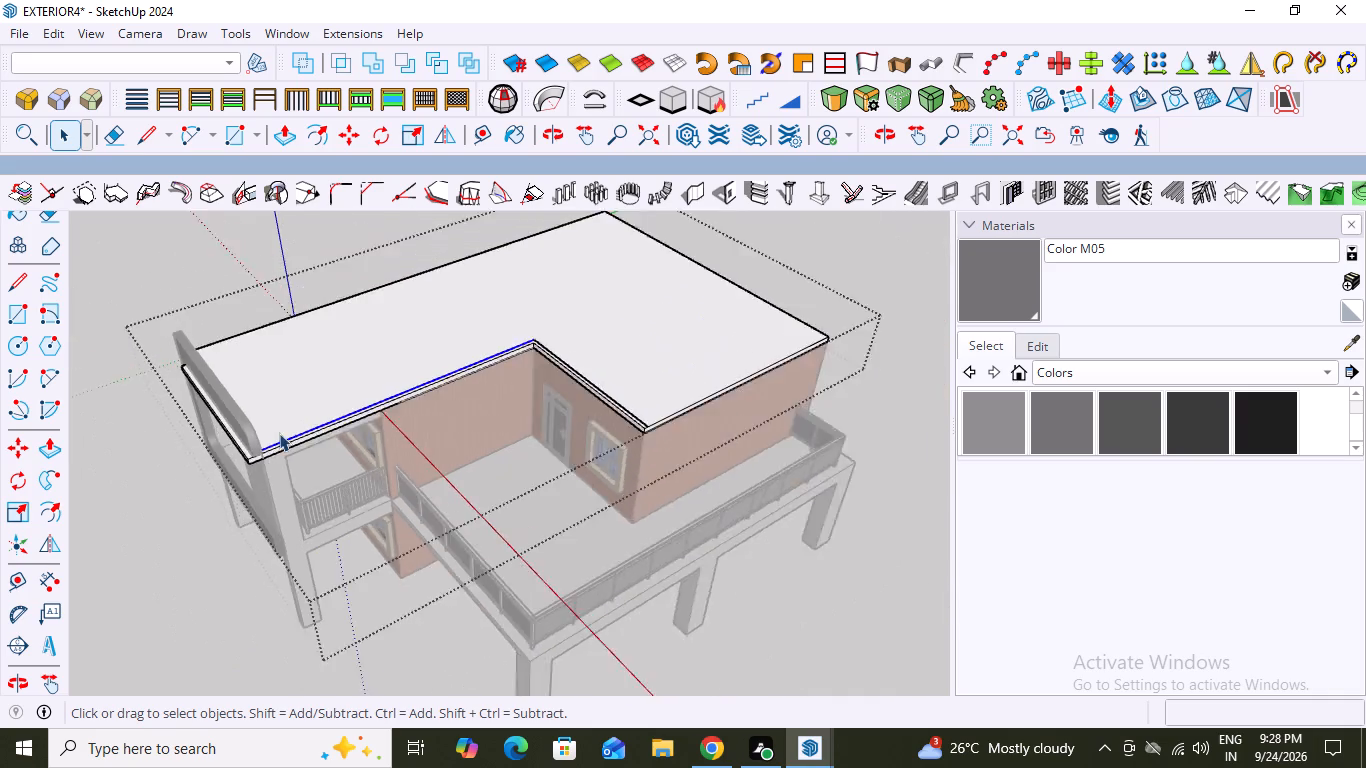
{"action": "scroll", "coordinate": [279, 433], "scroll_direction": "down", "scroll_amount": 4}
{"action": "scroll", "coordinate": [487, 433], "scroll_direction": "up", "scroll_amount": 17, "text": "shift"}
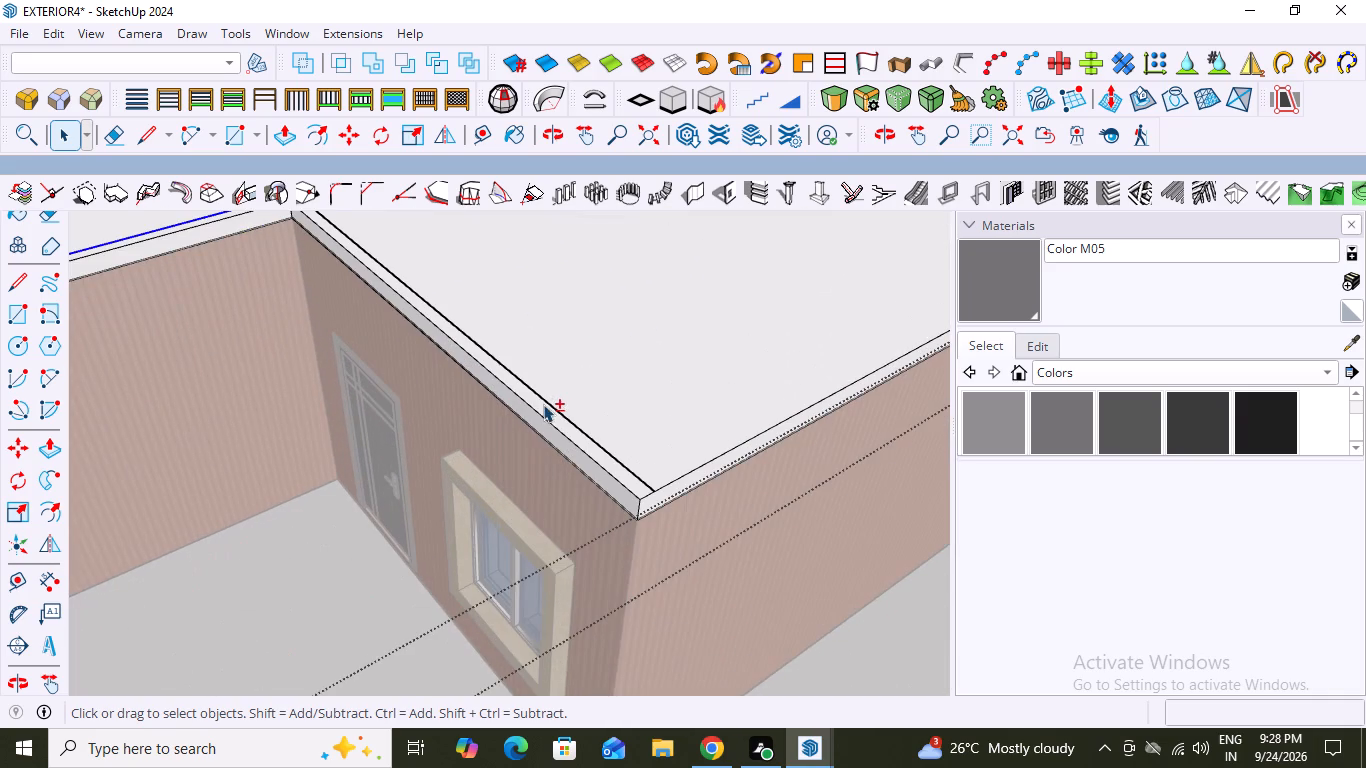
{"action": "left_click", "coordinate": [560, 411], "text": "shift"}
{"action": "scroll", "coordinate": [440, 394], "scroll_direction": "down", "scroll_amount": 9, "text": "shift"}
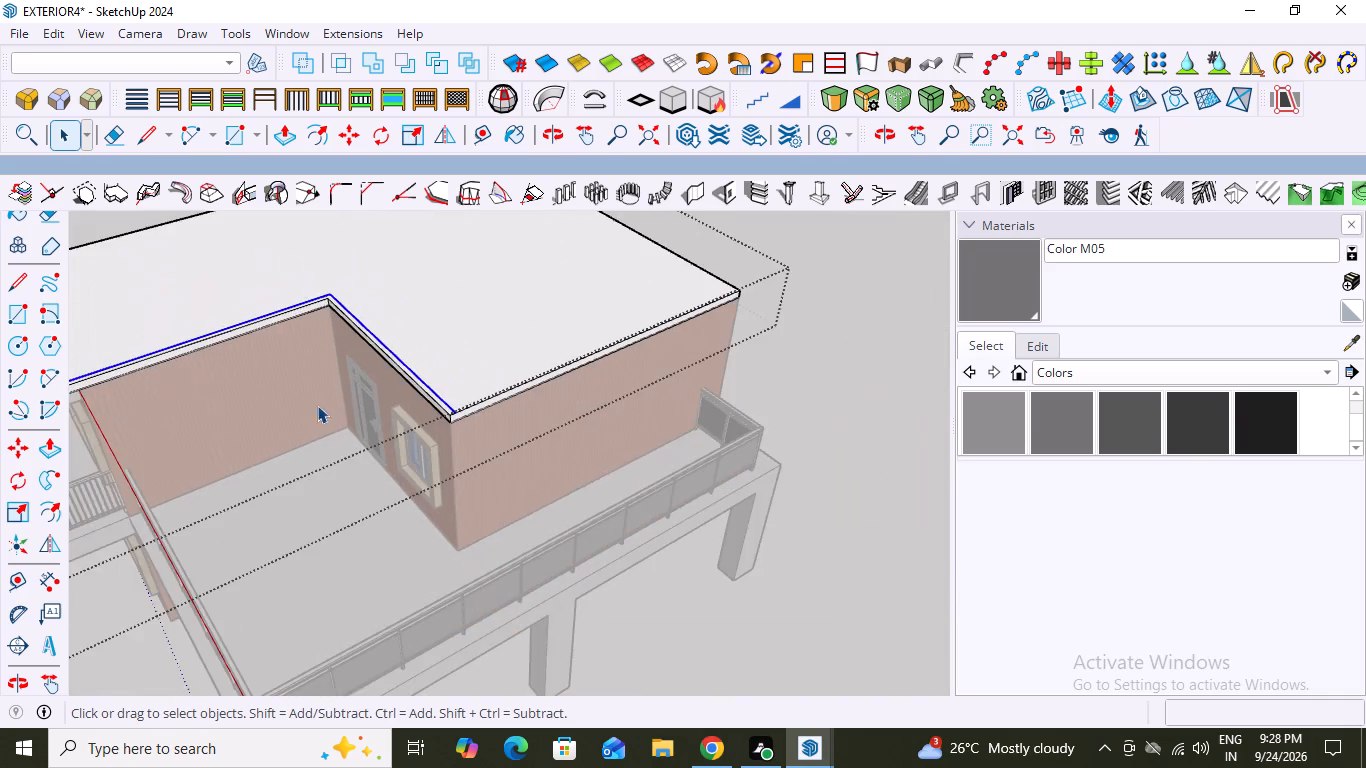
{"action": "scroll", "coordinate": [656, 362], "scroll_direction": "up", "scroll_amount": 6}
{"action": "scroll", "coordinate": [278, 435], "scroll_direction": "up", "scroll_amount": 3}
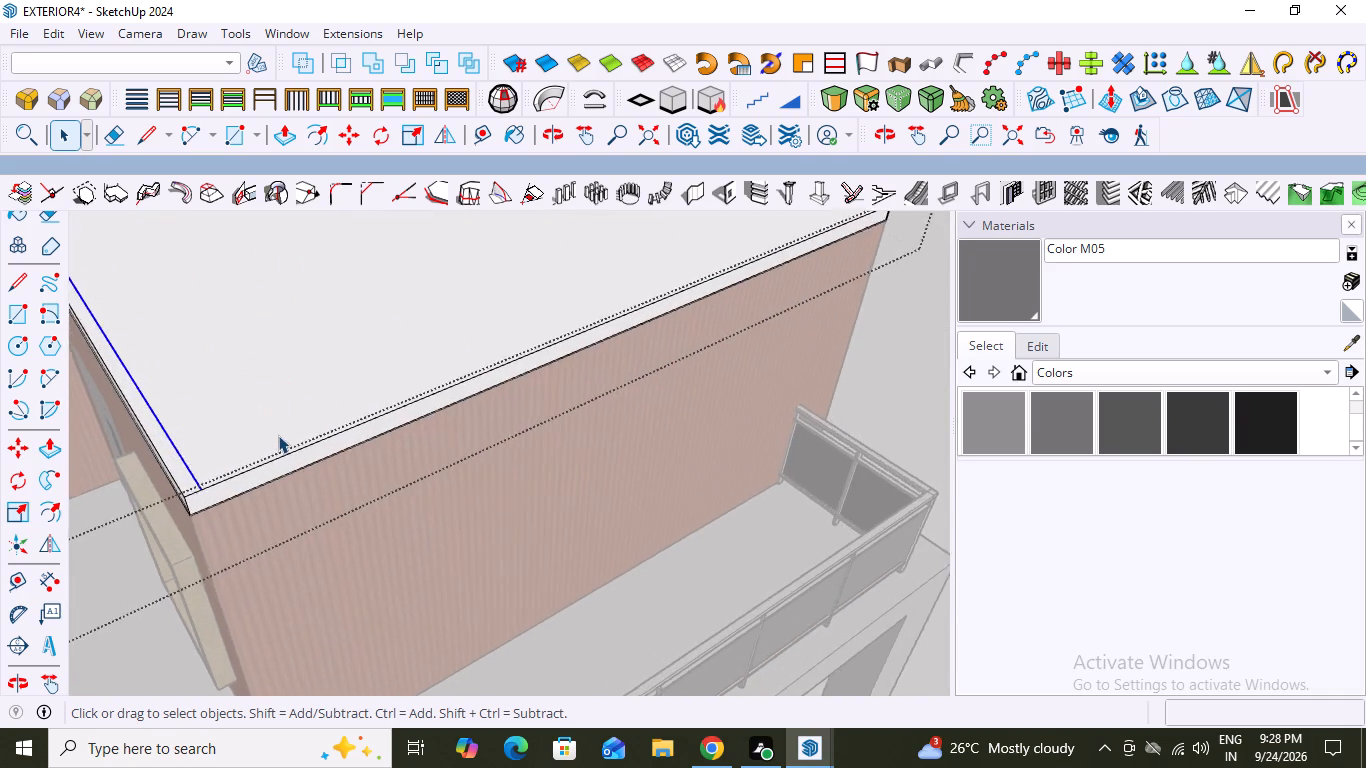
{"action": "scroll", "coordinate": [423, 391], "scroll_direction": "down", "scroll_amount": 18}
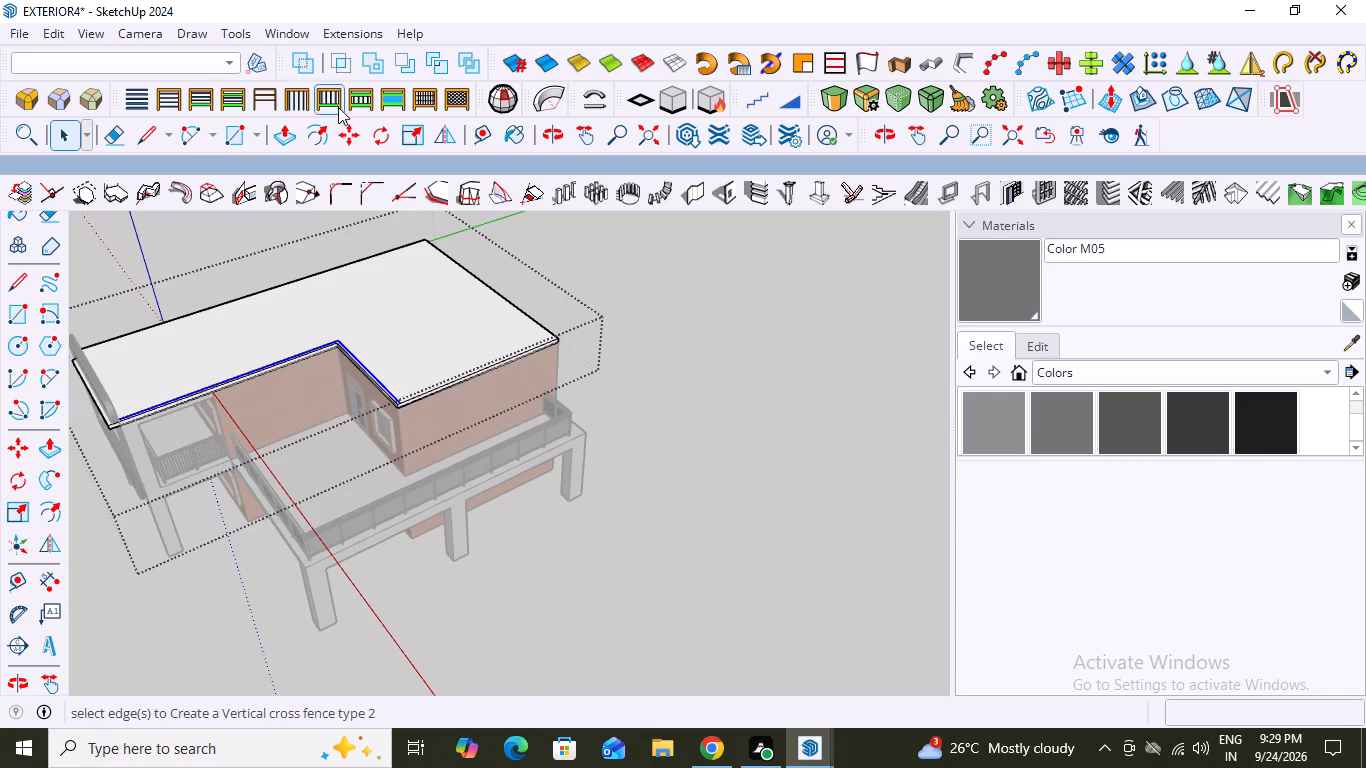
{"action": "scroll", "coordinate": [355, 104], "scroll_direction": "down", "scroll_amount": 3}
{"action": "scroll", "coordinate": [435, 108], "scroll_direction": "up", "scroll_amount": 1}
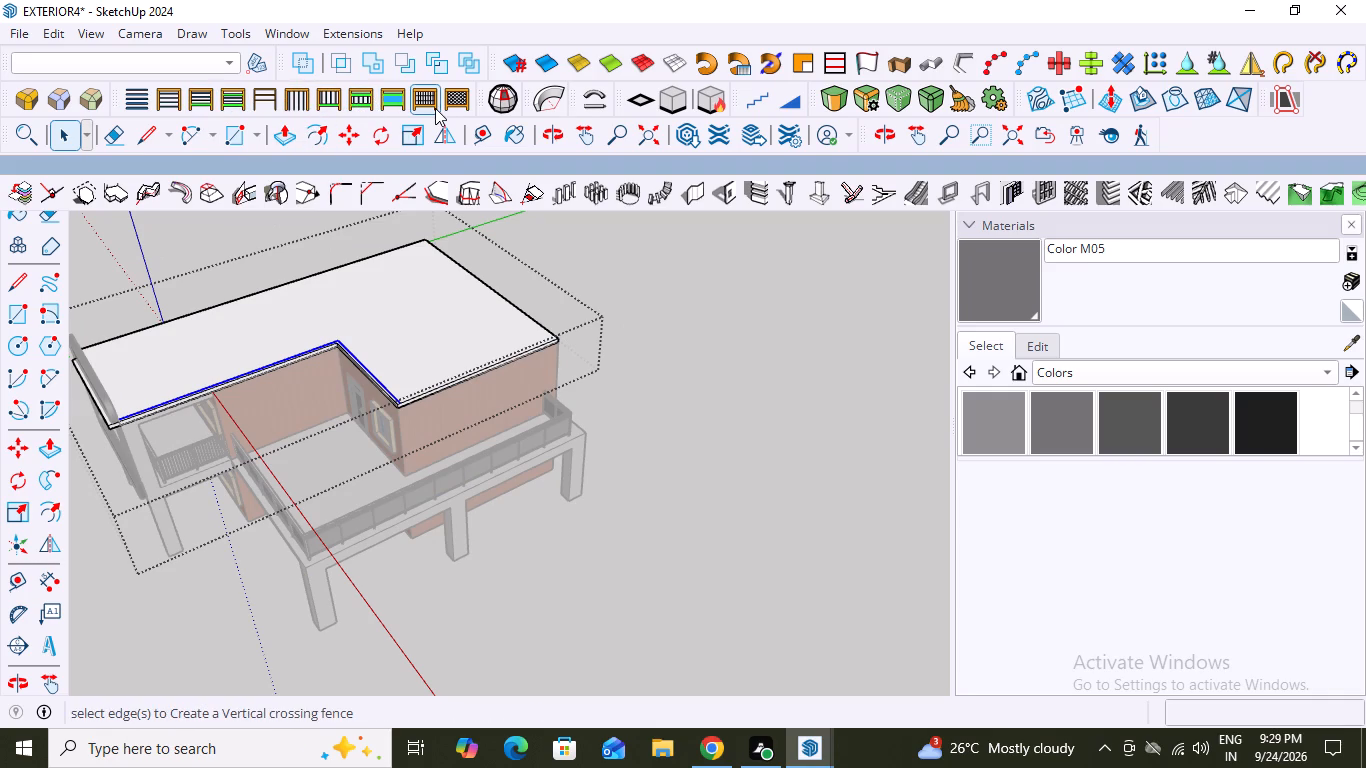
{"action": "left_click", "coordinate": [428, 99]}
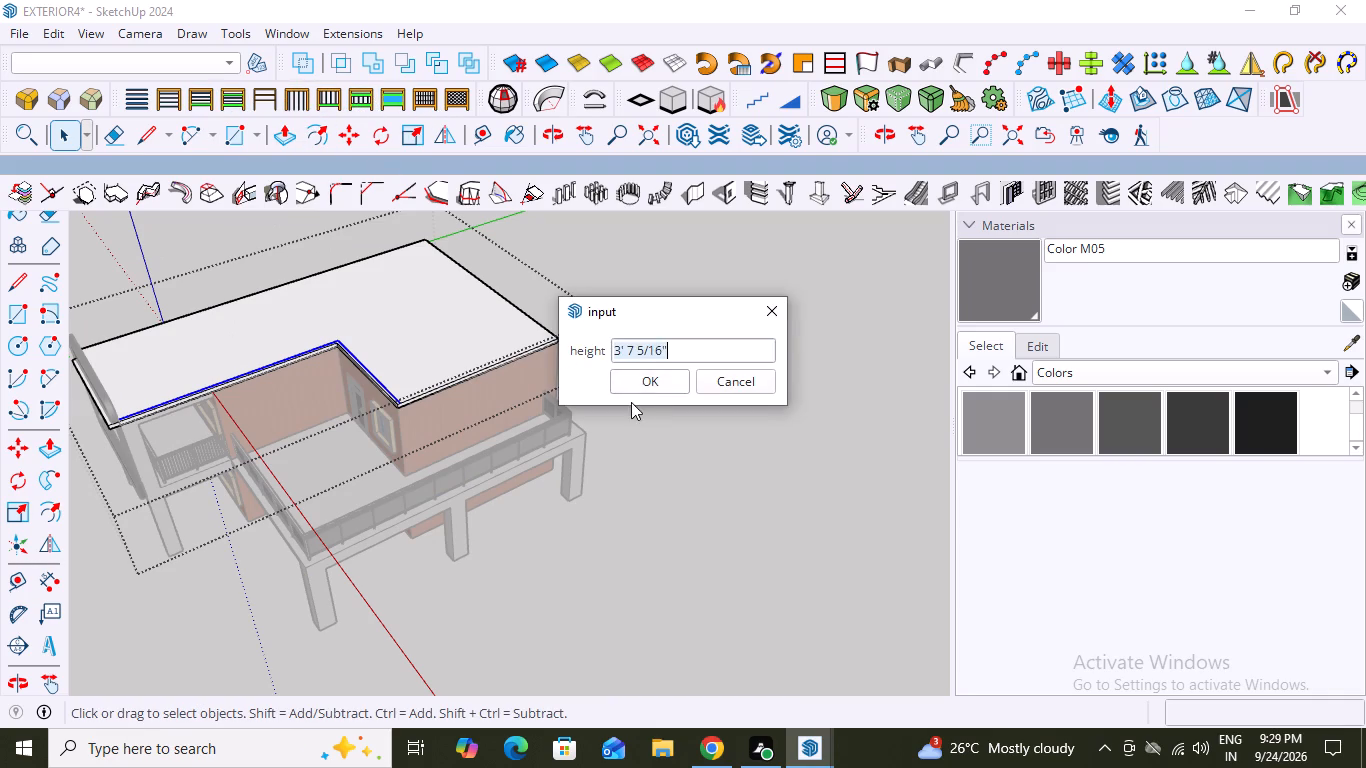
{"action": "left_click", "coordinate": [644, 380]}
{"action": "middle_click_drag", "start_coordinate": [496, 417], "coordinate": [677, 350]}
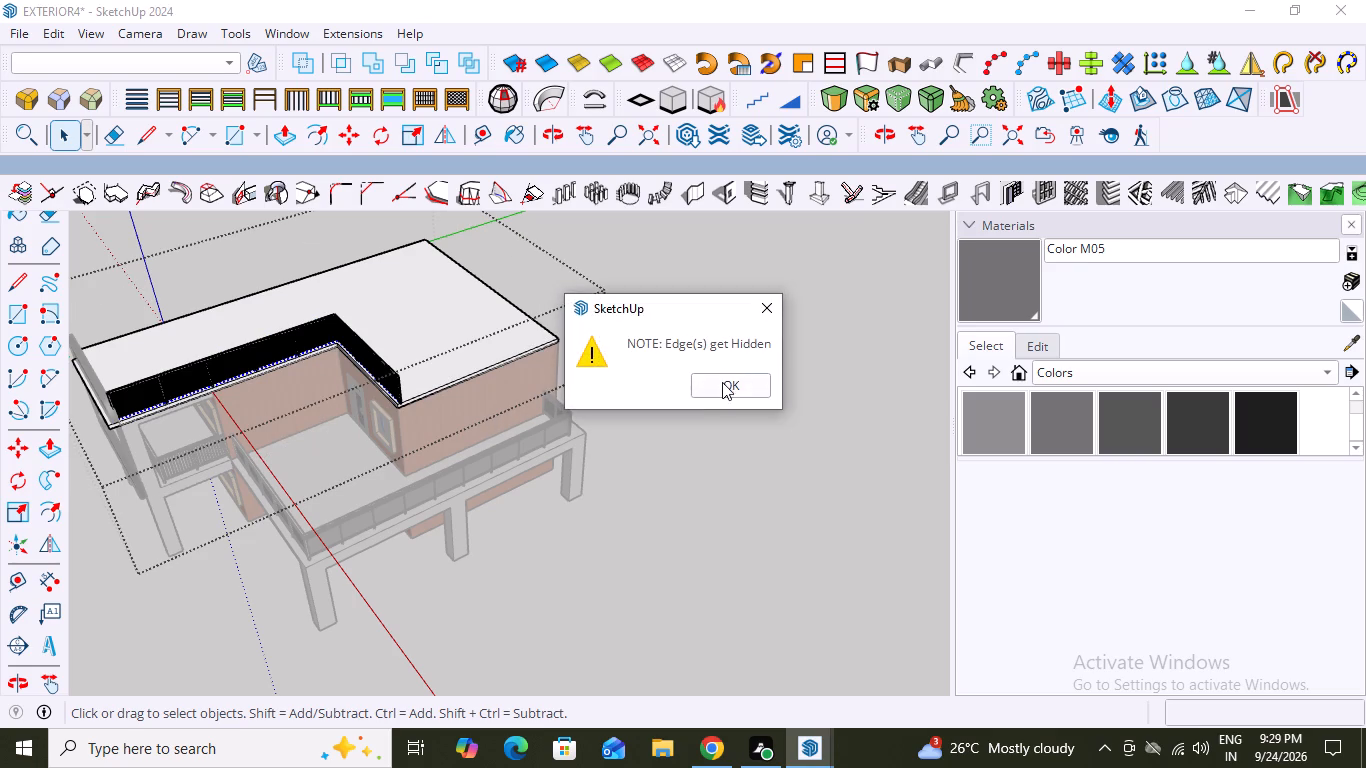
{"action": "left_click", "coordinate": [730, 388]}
Close the roof slab group and examine the roof's crossing fence from the front and at the dark frame.
{"action": "middle_click_drag", "start_coordinate": [478, 495], "coordinate": [751, 369]}
{"action": "scroll", "coordinate": [748, 375], "scroll_direction": "up", "scroll_amount": 1}
{"action": "left_click", "coordinate": [659, 363]}
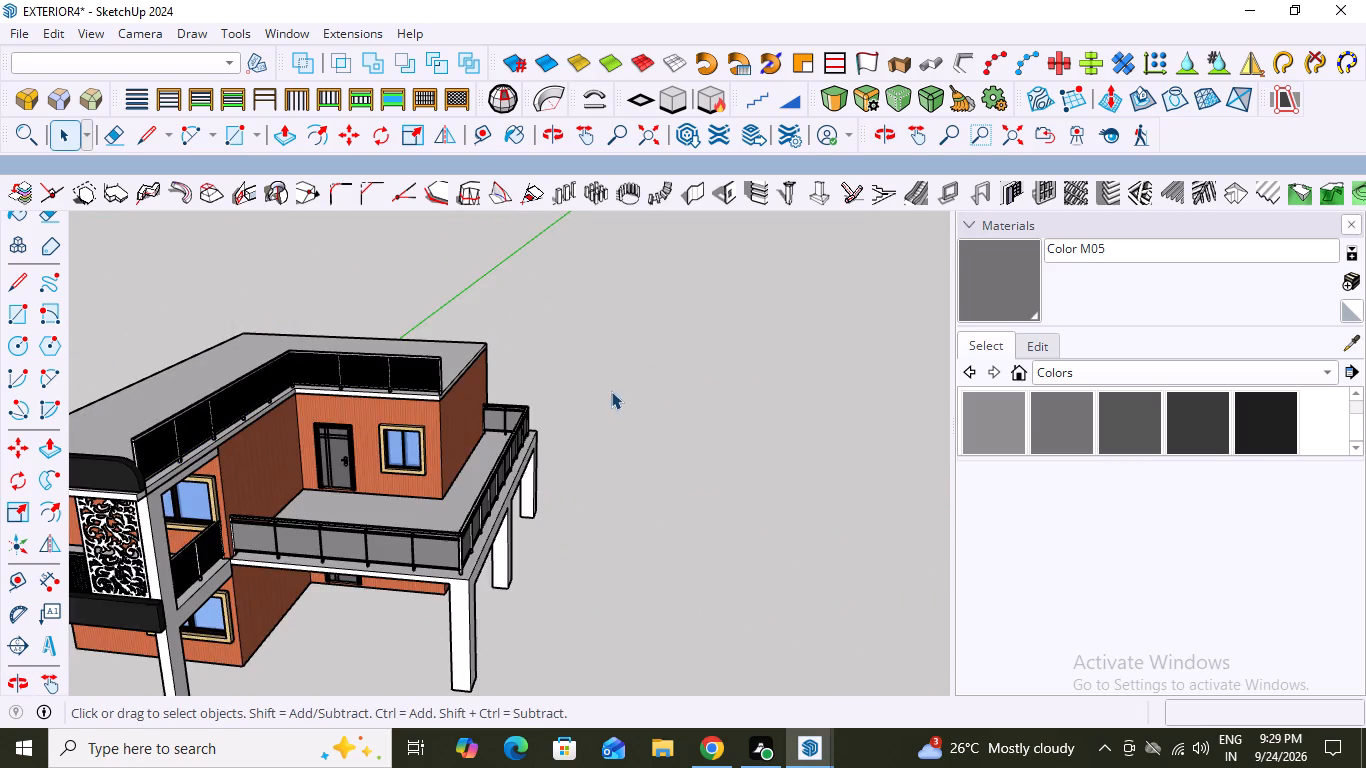
{"action": "scroll", "coordinate": [674, 354], "scroll_direction": "down", "scroll_amount": 3}
{"action": "middle_click_drag", "start_coordinate": [560, 397], "coordinate": [659, 322]}
{"action": "scroll", "coordinate": [405, 415], "scroll_direction": "up", "scroll_amount": 3}
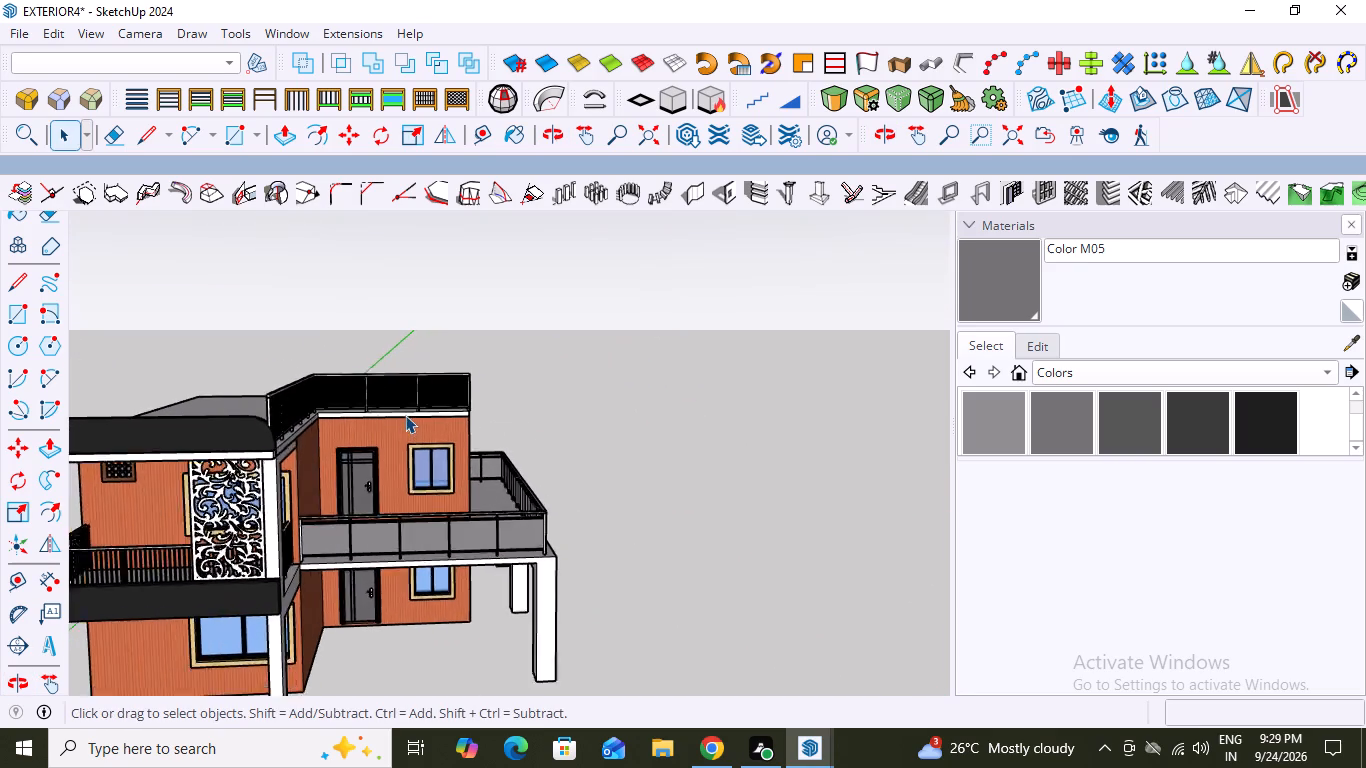
{"action": "scroll", "coordinate": [422, 392], "scroll_direction": "up", "scroll_amount": 7}
{"action": "scroll", "coordinate": [451, 380], "scroll_direction": "down", "scroll_amount": 10}
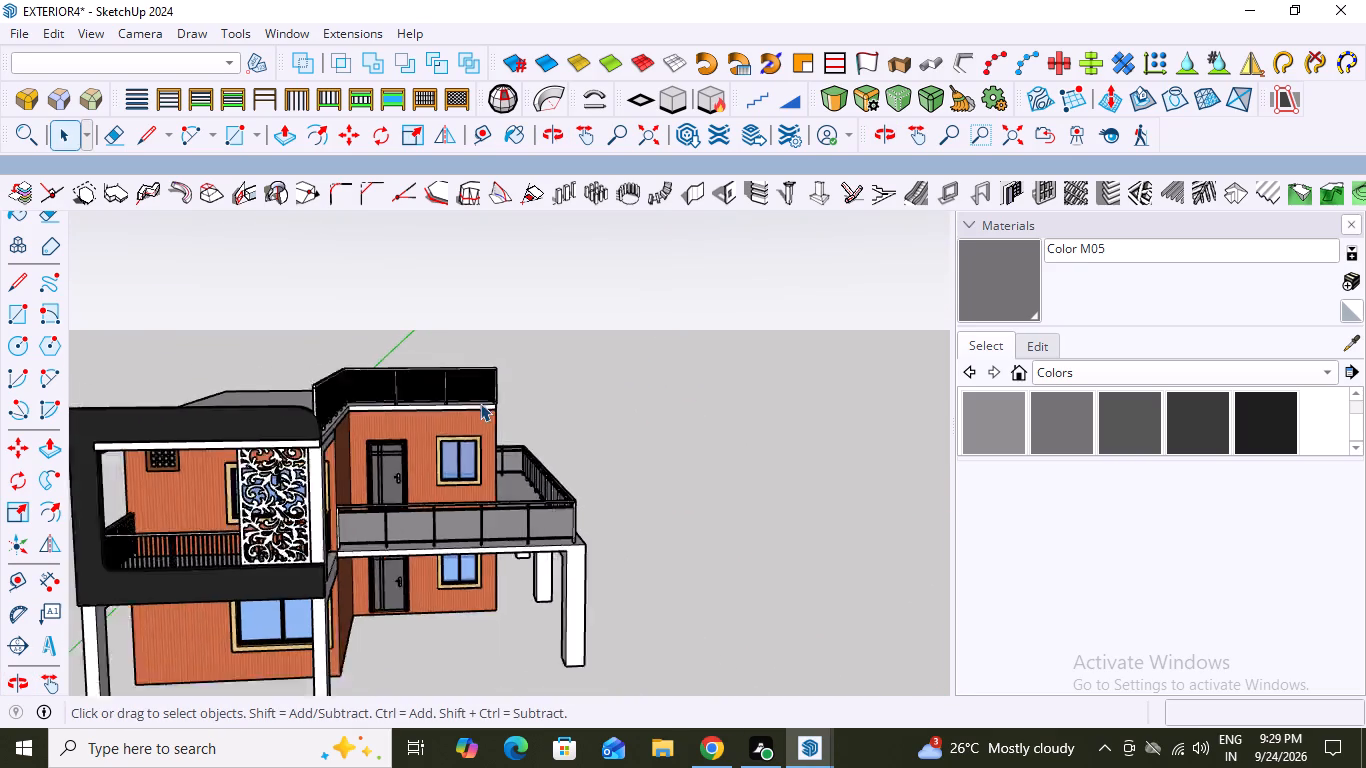
{"action": "scroll", "coordinate": [480, 403], "scroll_direction": "down", "scroll_amount": 2}
{"action": "middle_click_drag", "start_coordinate": [540, 396], "coordinate": [293, 435]}
{"action": "scroll", "coordinate": [394, 387], "scroll_direction": "up", "scroll_amount": 9}
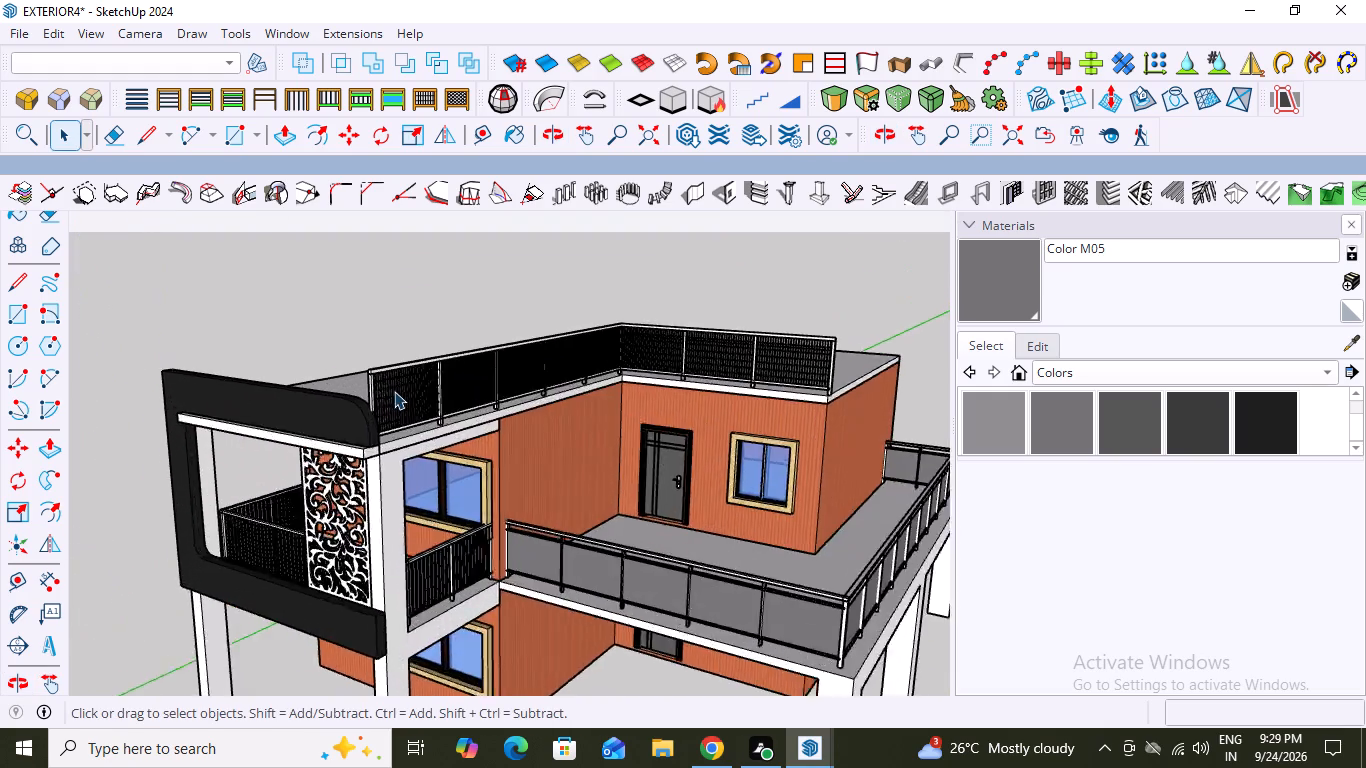
{"action": "scroll", "coordinate": [394, 391], "scroll_direction": "up", "scroll_amount": 11}
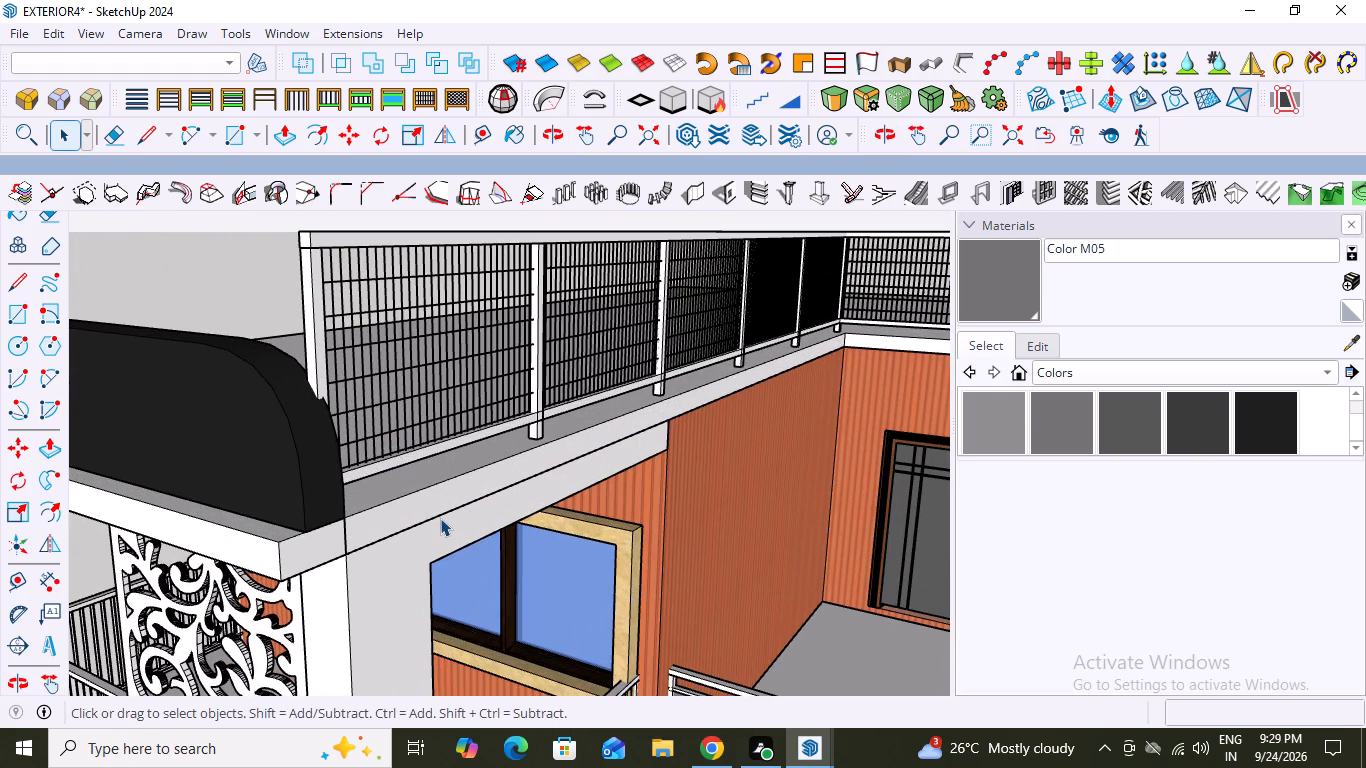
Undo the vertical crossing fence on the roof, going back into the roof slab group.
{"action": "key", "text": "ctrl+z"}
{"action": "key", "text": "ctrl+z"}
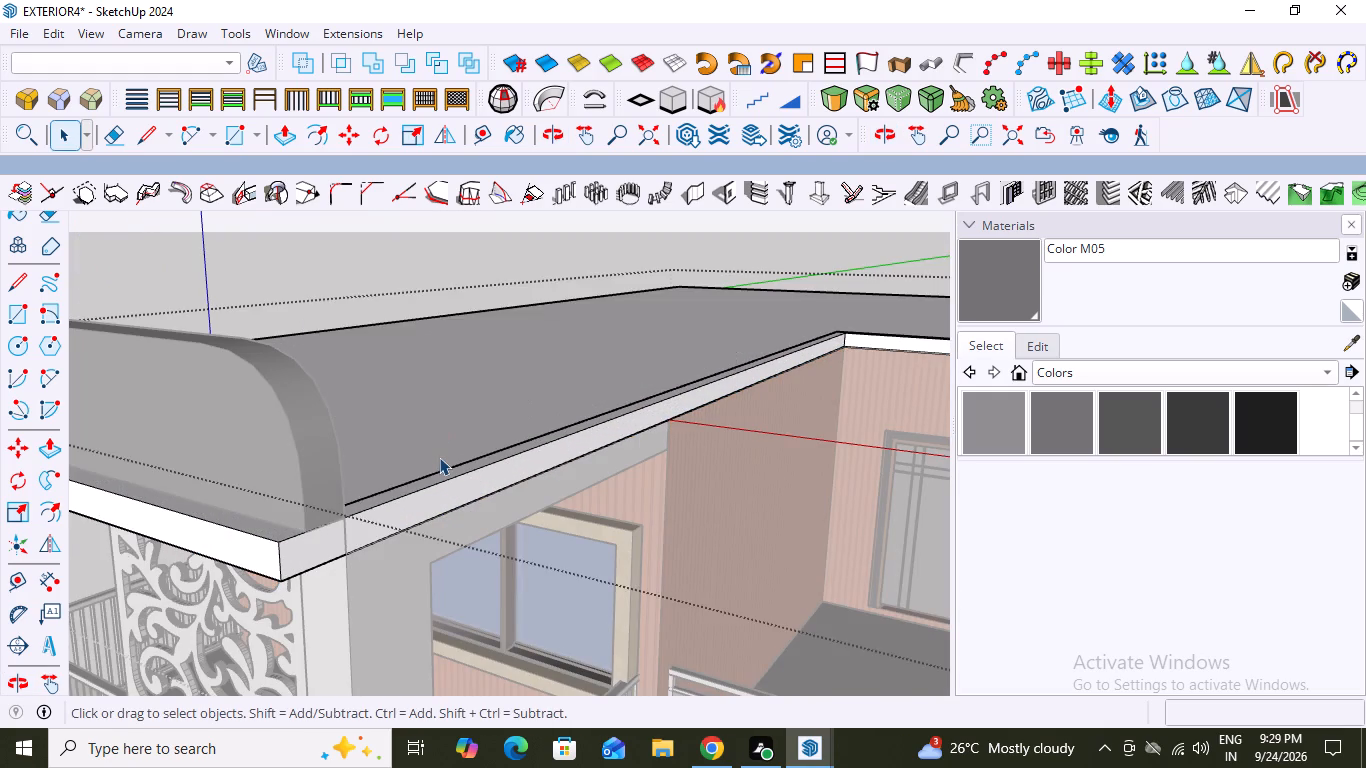
Create a vertical cross fence type 2, 3' 7 5/16" high, along the two drawn lines following the roof's inner edges.
{"action": "scroll", "coordinate": [439, 457], "scroll_direction": "down", "scroll_amount": 19}
{"action": "middle_click_drag", "start_coordinate": [551, 525], "coordinate": [424, 600]}
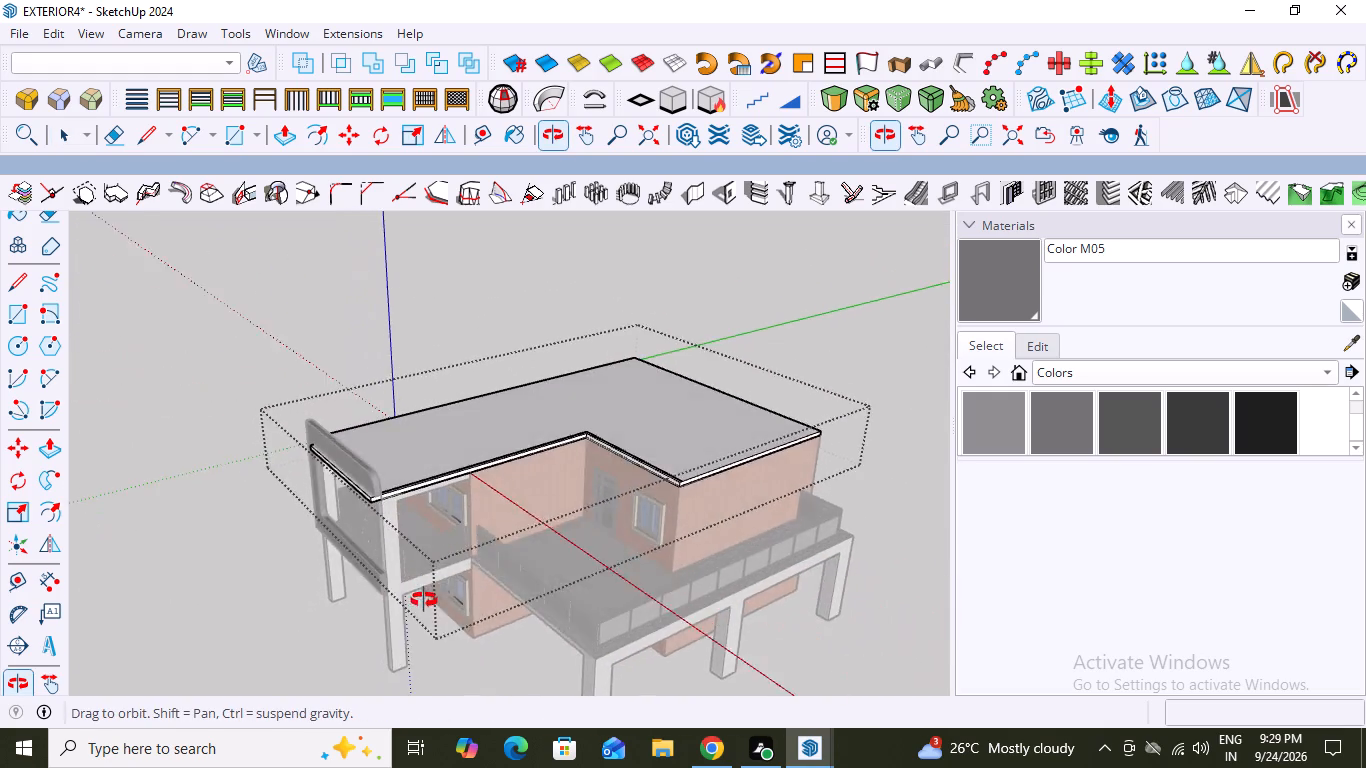
{"action": "middle_click_drag", "start_coordinate": [424, 600], "coordinate": [422, 613]}
{"action": "scroll", "coordinate": [421, 433], "scroll_direction": "up", "scroll_amount": 11}
{"action": "scroll", "coordinate": [350, 540], "scroll_direction": "up", "scroll_amount": 4}
{"action": "left_click", "coordinate": [363, 539]}
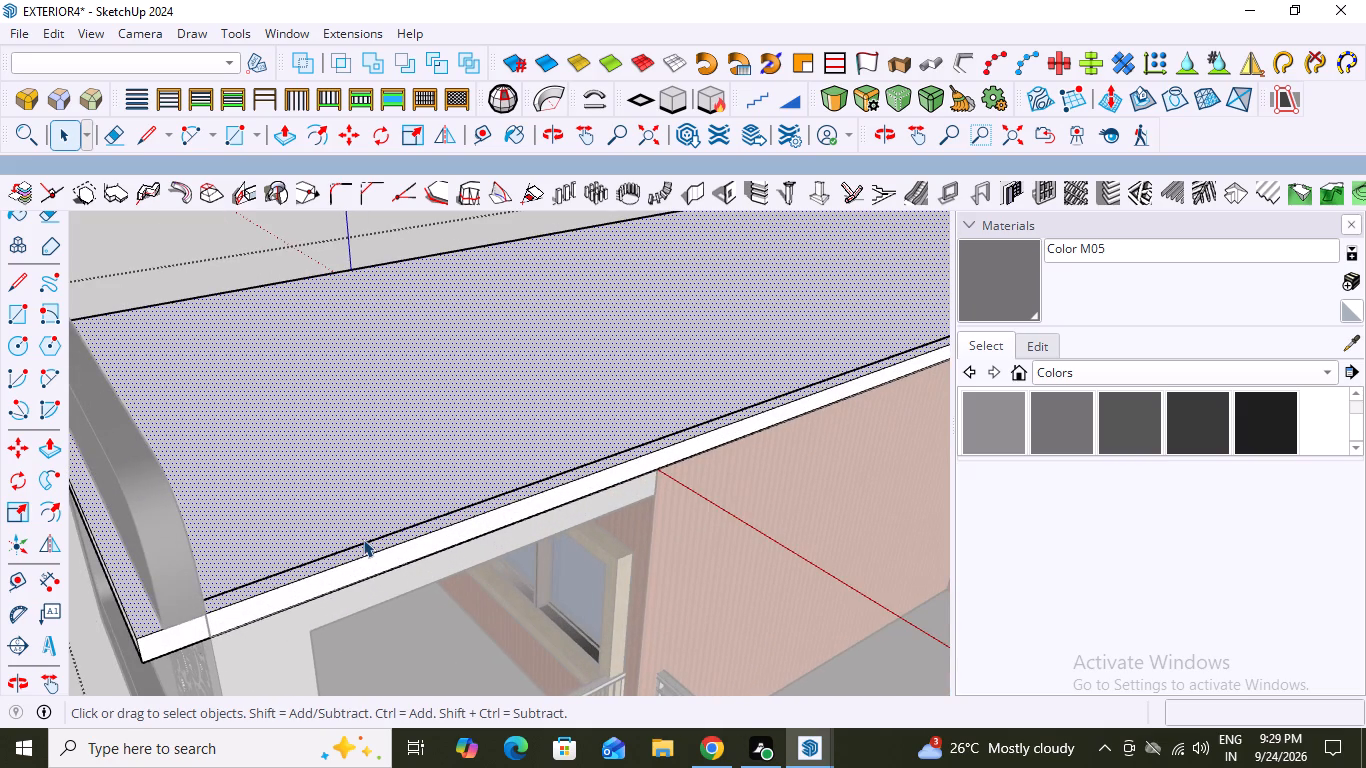
{"action": "left_click", "coordinate": [363, 540]}
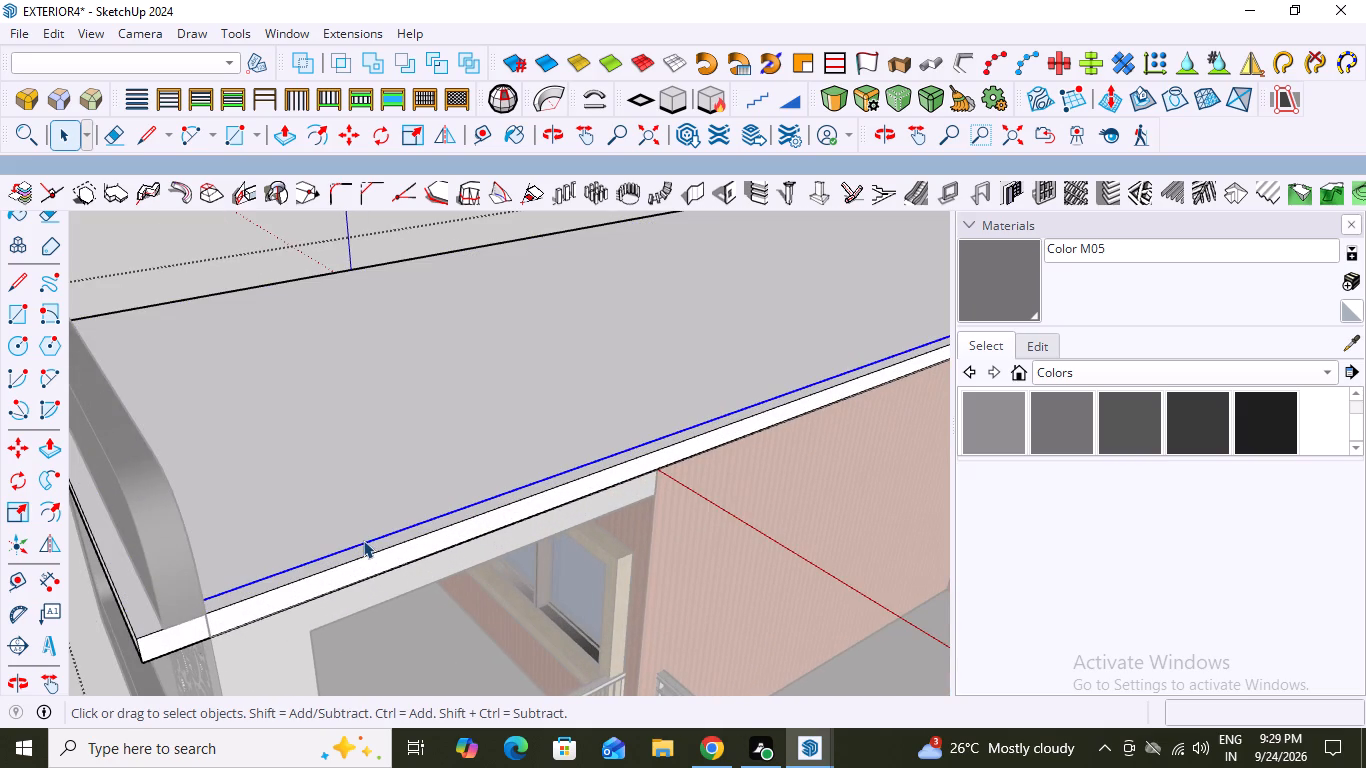
{"action": "scroll", "coordinate": [359, 543], "scroll_direction": "down", "scroll_amount": 4}
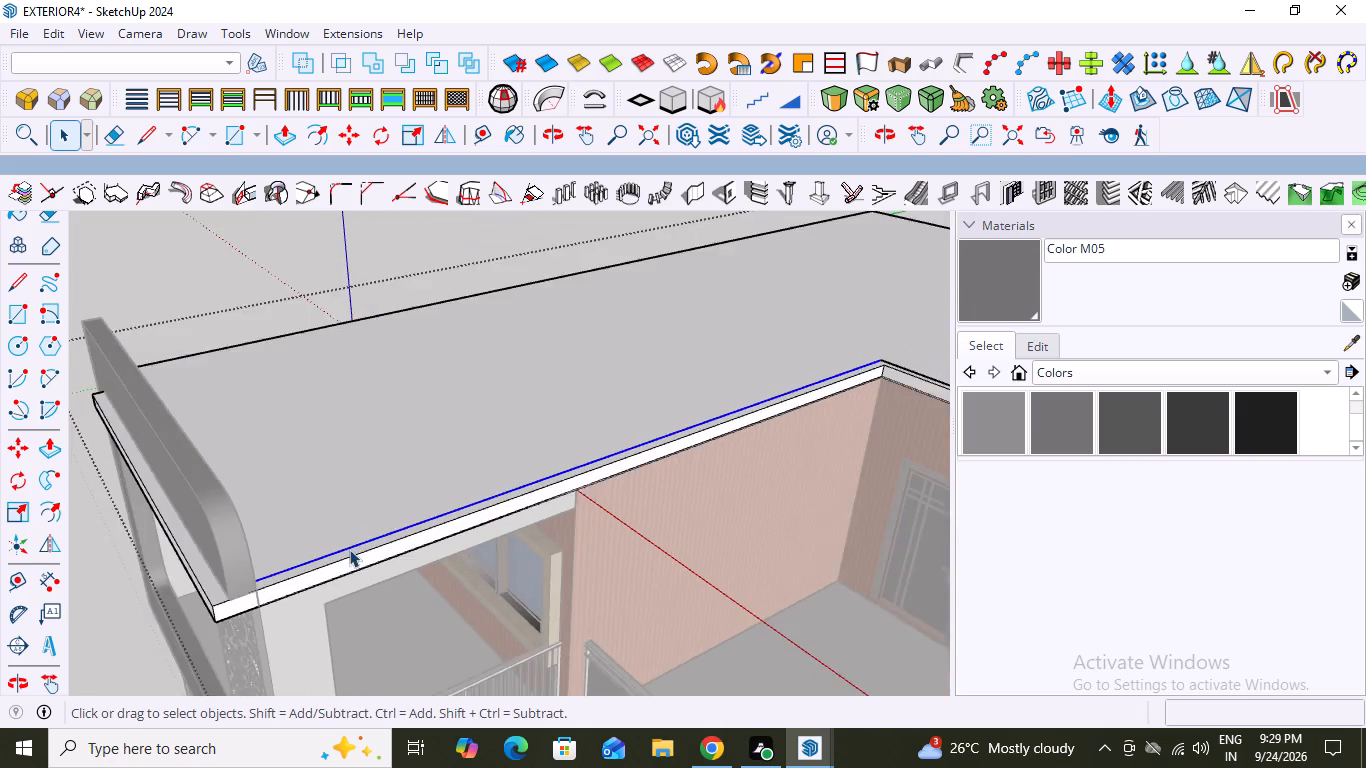
{"action": "scroll", "coordinate": [349, 549], "scroll_direction": "down", "scroll_amount": 14}
{"action": "scroll", "coordinate": [612, 555], "scroll_direction": "up", "scroll_amount": 8, "text": "shift"}
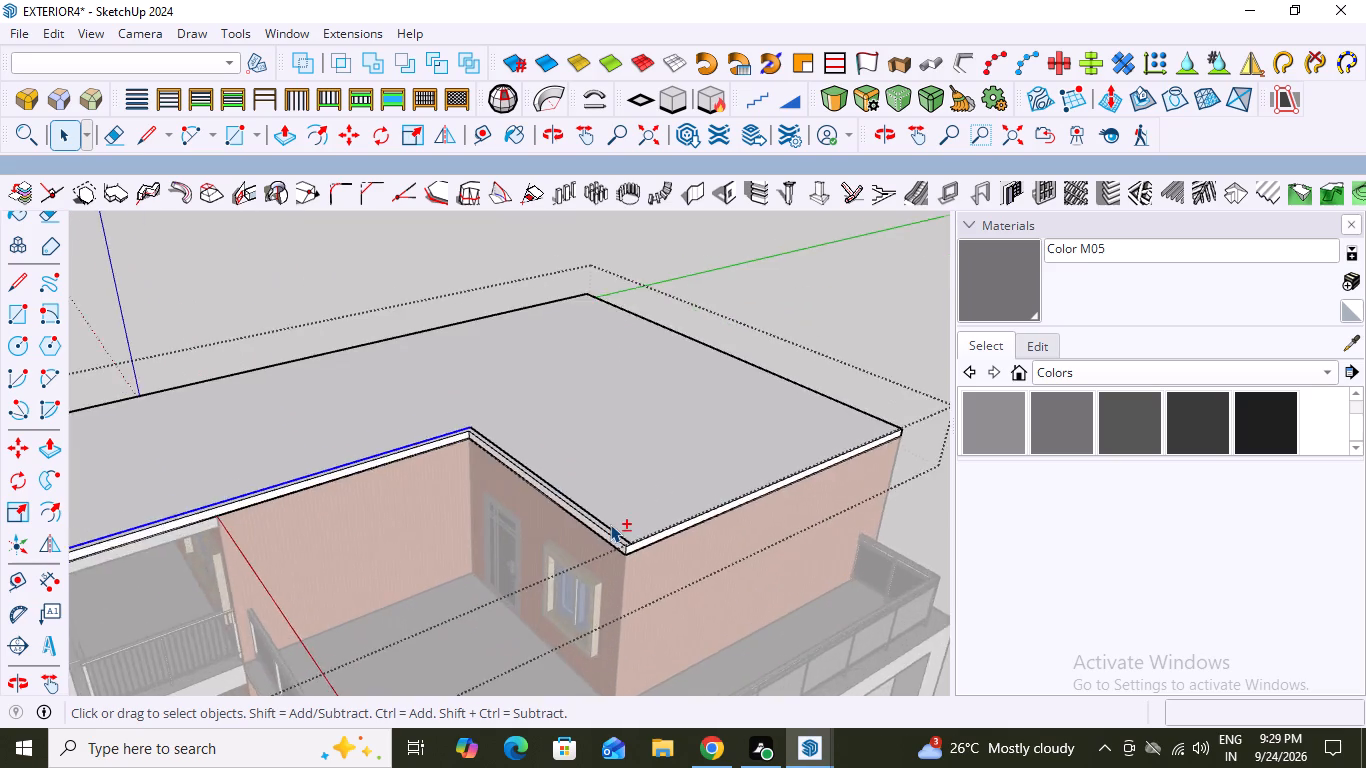
{"action": "scroll", "coordinate": [610, 524], "scroll_direction": "up", "scroll_amount": 14, "text": "shift"}
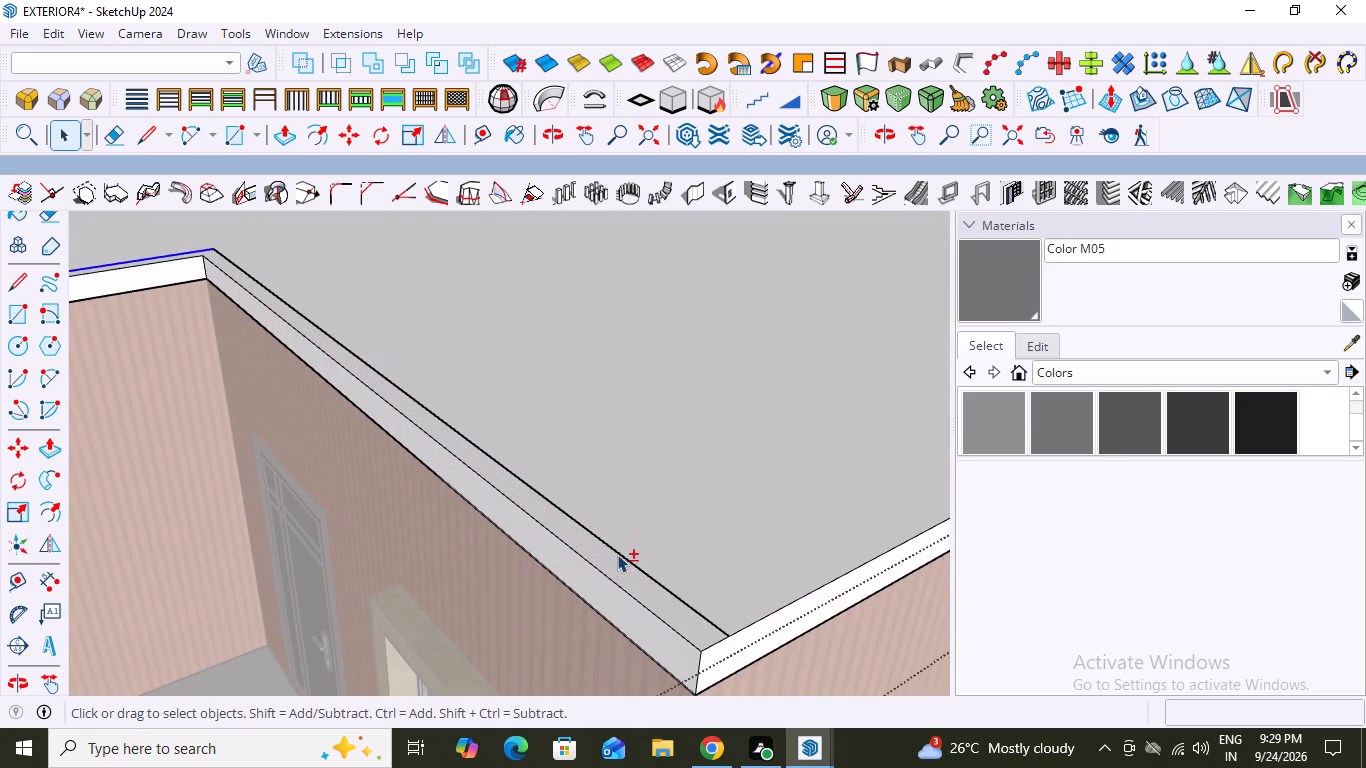
{"action": "left_click", "coordinate": [616, 552], "text": "shift"}
{"action": "scroll", "coordinate": [641, 503], "scroll_direction": "down", "scroll_amount": 6}
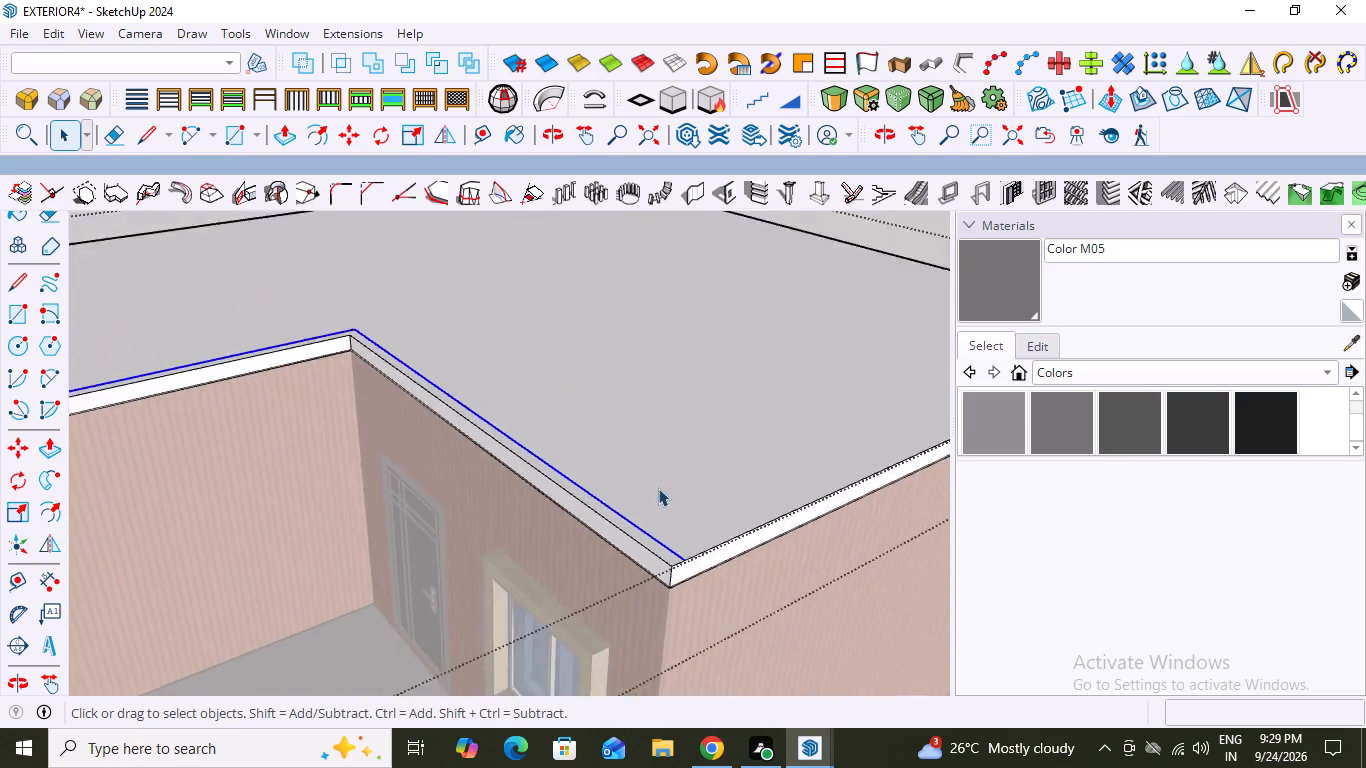
{"action": "scroll", "coordinate": [658, 488], "scroll_direction": "down", "scroll_amount": 20}
{"action": "scroll", "coordinate": [658, 488], "scroll_direction": "down", "scroll_amount": 4}
{"action": "middle_click", "coordinate": [493, 514]}
{"action": "middle_click_drag", "start_coordinate": [537, 527], "coordinate": [609, 539]}
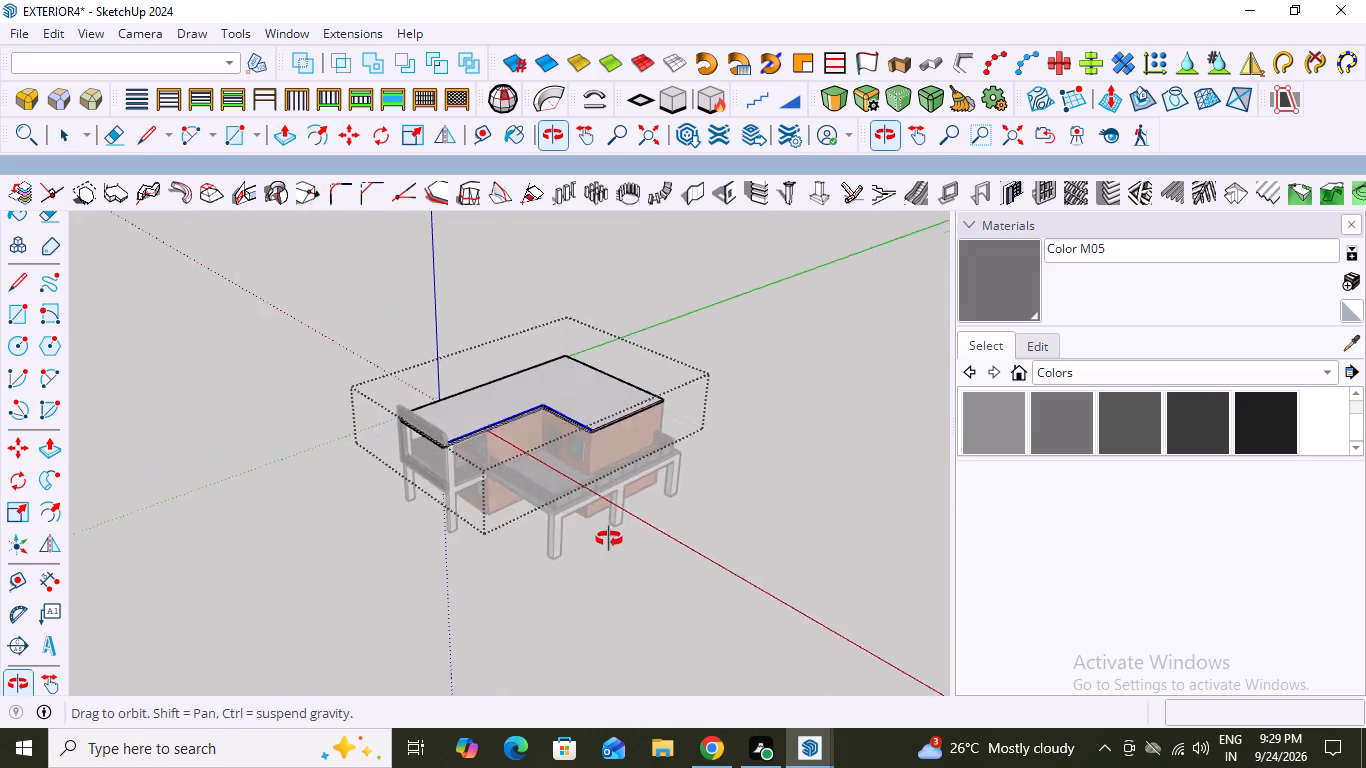
{"action": "middle_click_drag", "start_coordinate": [609, 539], "coordinate": [647, 541]}
{"action": "scroll", "coordinate": [519, 367], "scroll_direction": "up", "scroll_amount": 15}
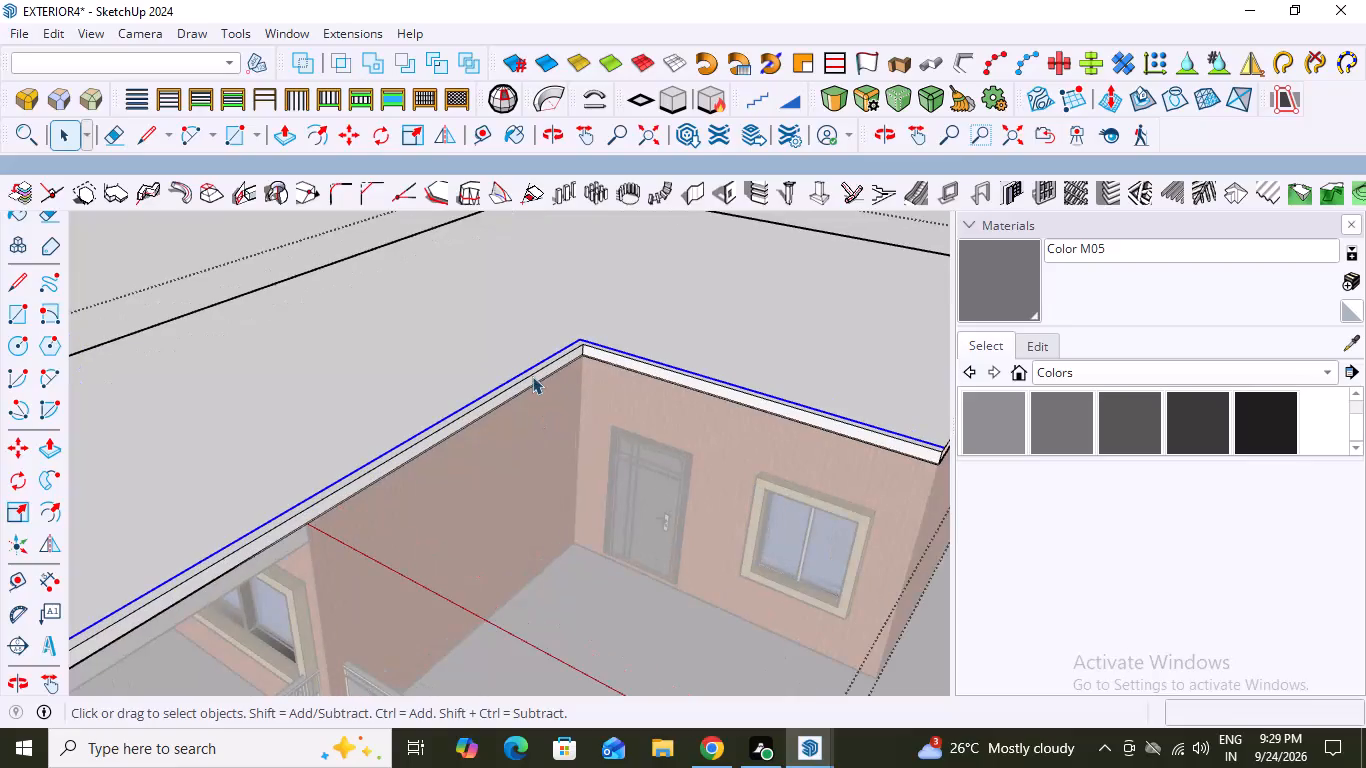
{"action": "scroll", "coordinate": [532, 374], "scroll_direction": "up", "scroll_amount": 2}
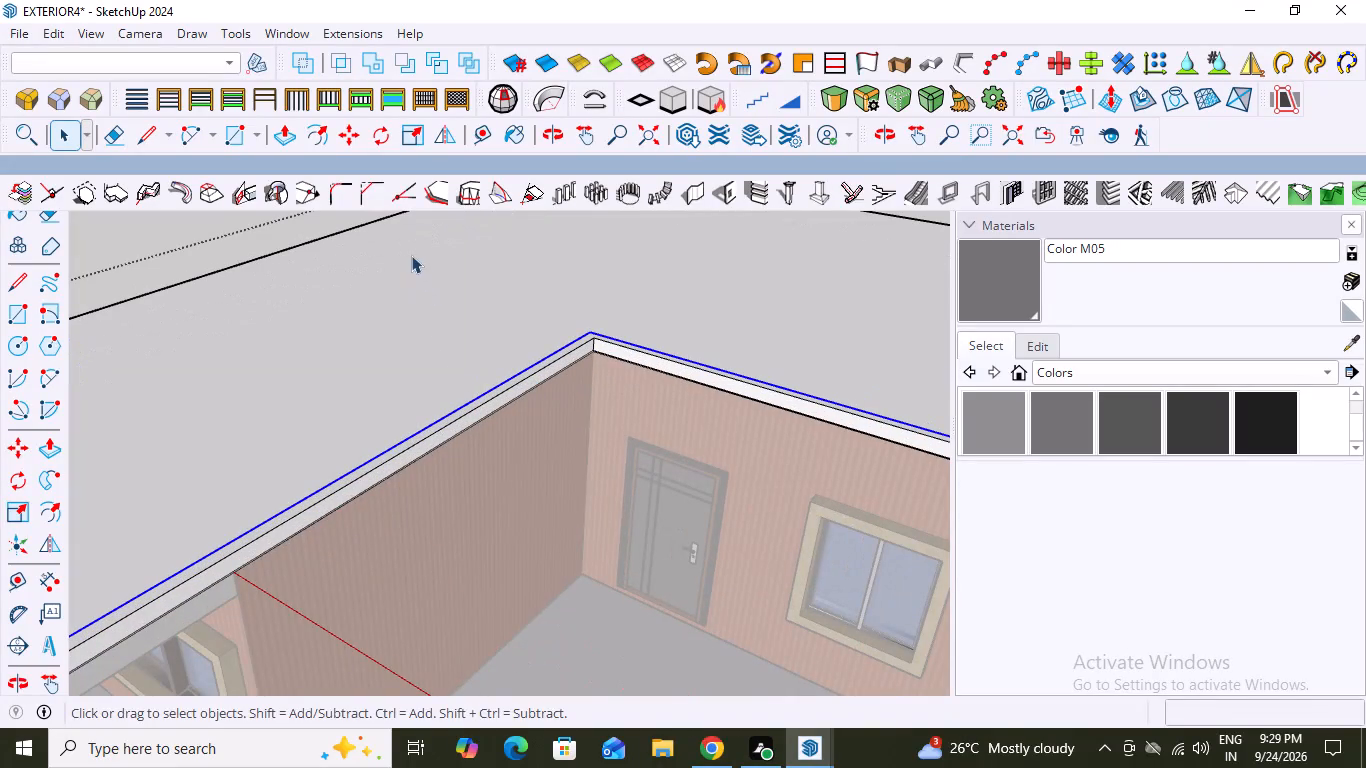
{"action": "left_click", "coordinate": [330, 101]}
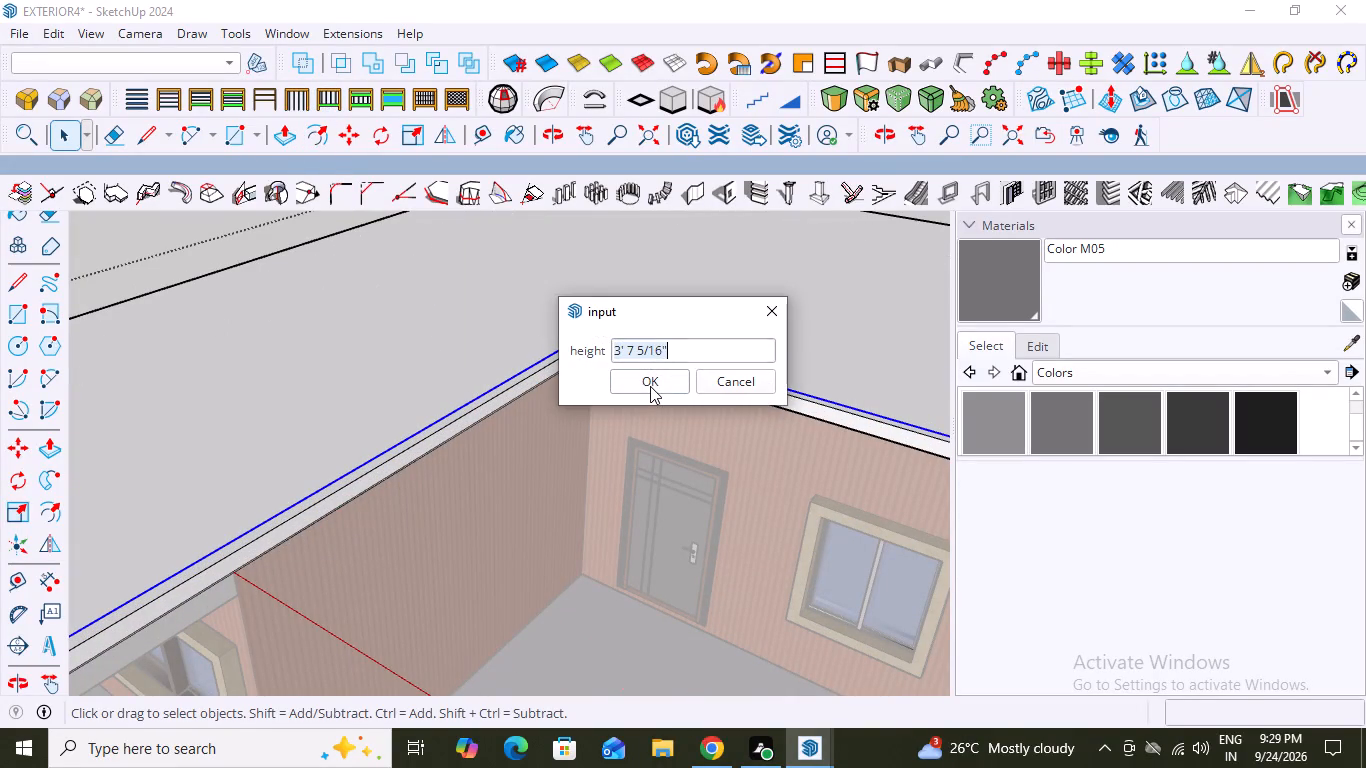
{"action": "left_click", "coordinate": [650, 386]}
{"action": "scroll", "coordinate": [530, 438], "scroll_direction": "down", "scroll_amount": 2}
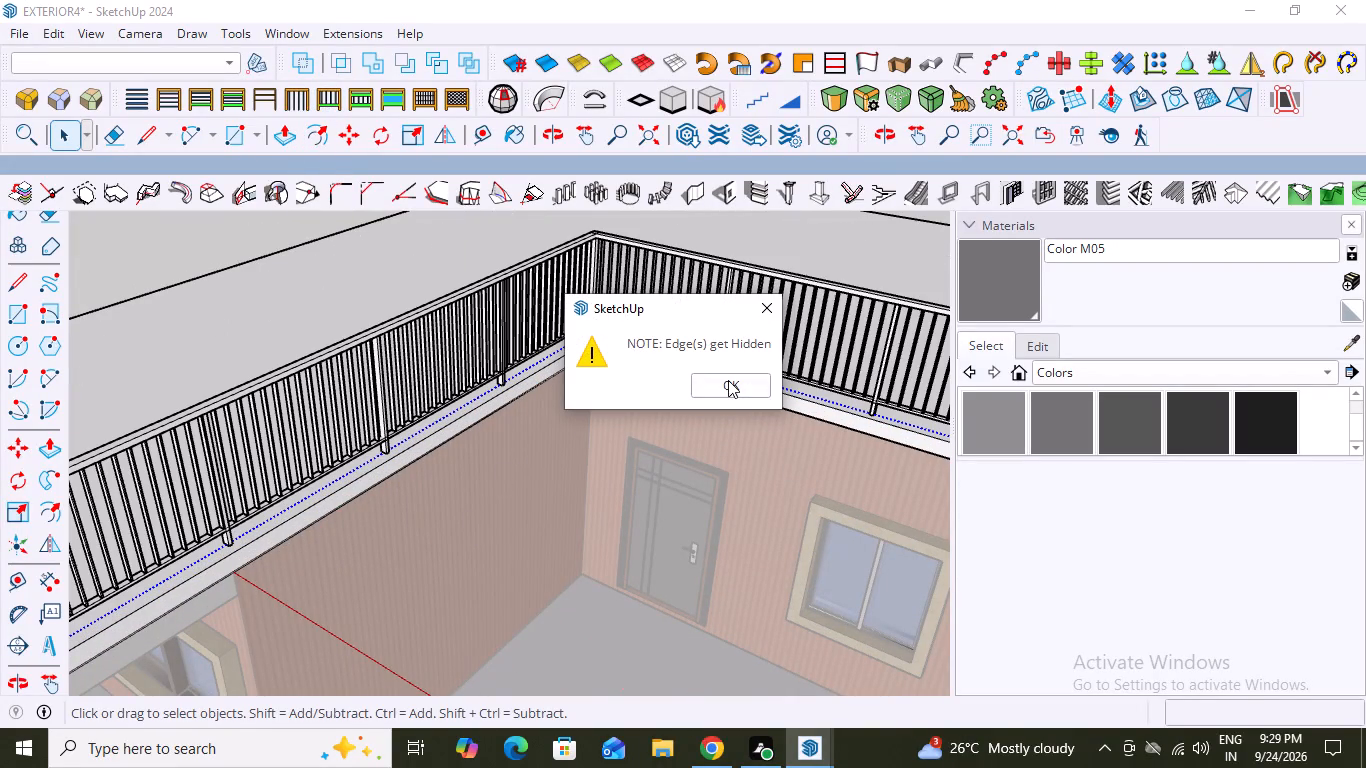
{"action": "left_click", "coordinate": [727, 379]}
Close the roof slab group to view the whole house with its new roof fence.
{"action": "middle_click_drag", "start_coordinate": [562, 527], "coordinate": [718, 455]}
{"action": "scroll", "coordinate": [721, 453], "scroll_direction": "down", "scroll_amount": 14}
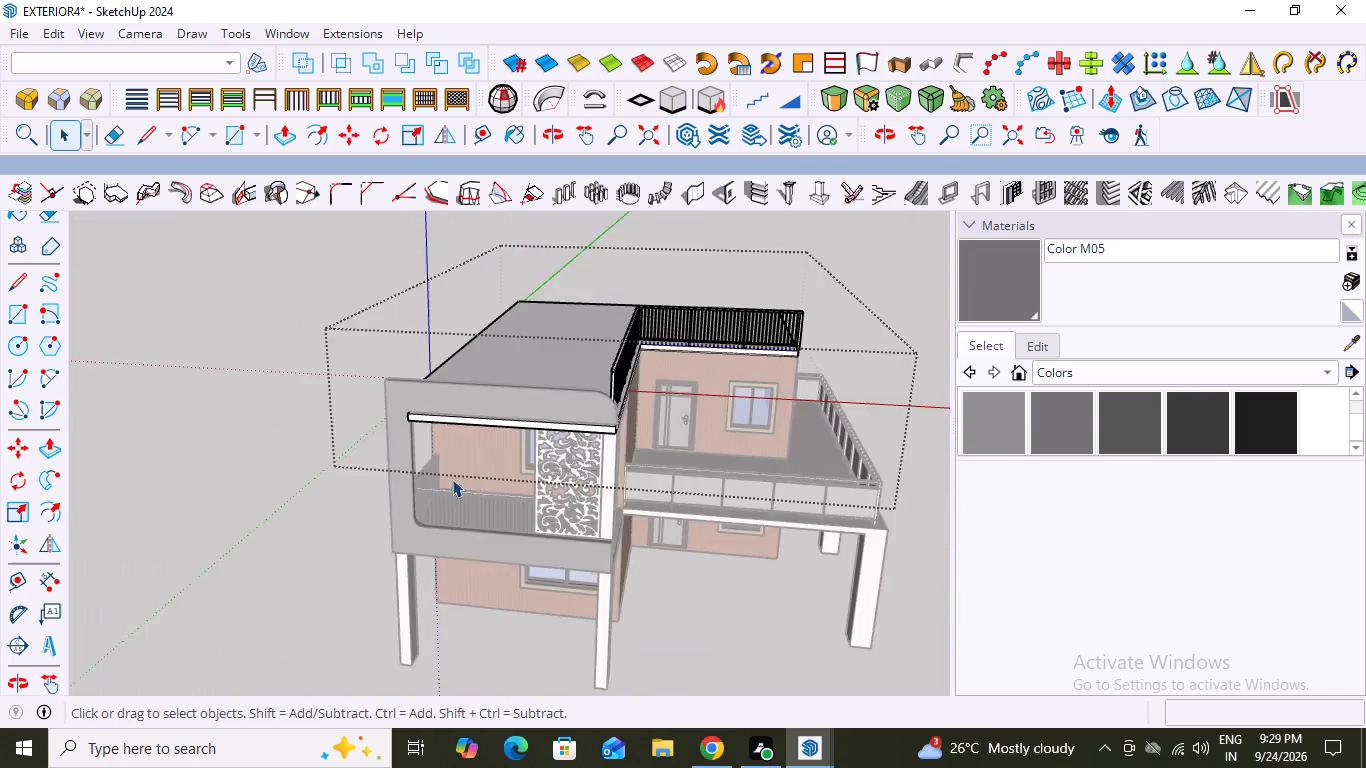
{"action": "scroll", "coordinate": [452, 479], "scroll_direction": "down", "scroll_amount": 2}
{"action": "middle_click_drag", "start_coordinate": [782, 440], "coordinate": [835, 405]}
{"action": "key", "text": "space"}
{"action": "left_click", "coordinate": [802, 337]}
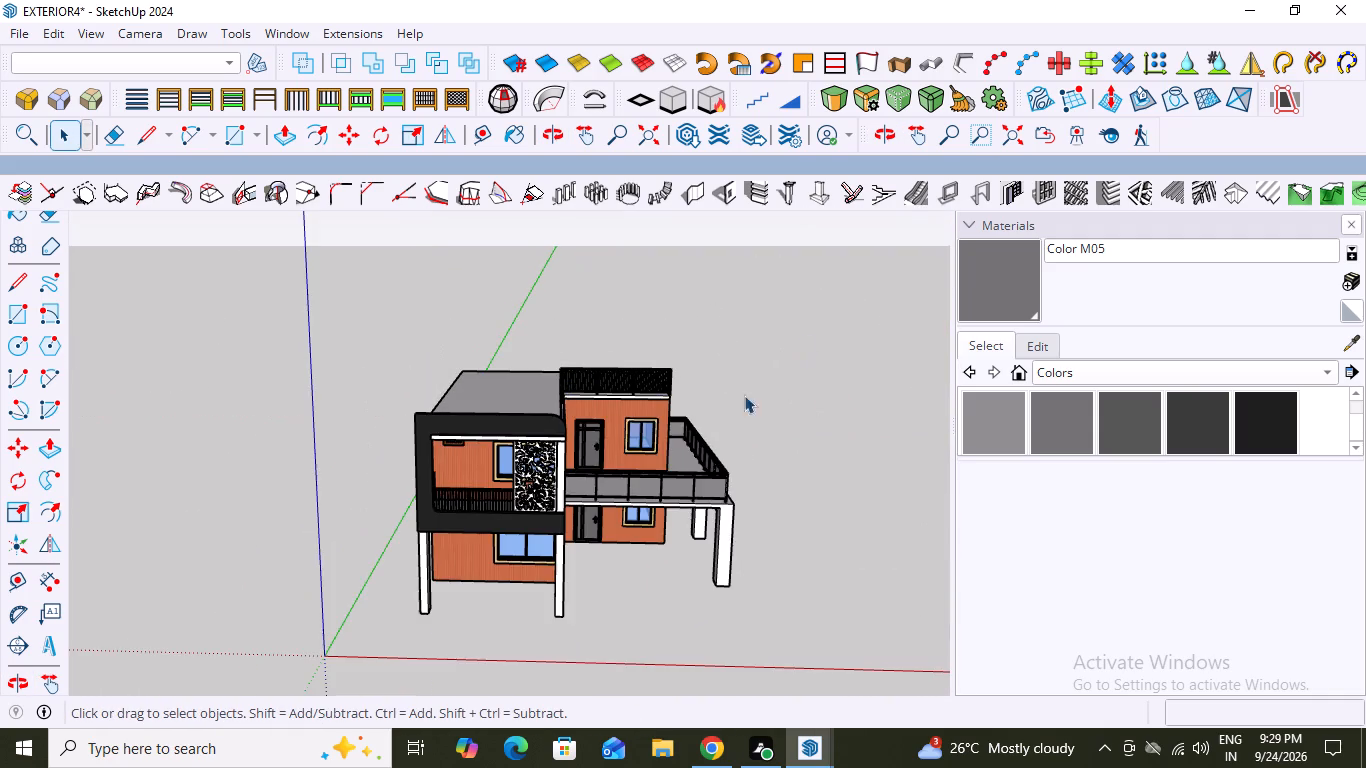
Examine the house from the front and from above, checking the roof fence, the terrace and the dark front frame.
{"action": "scroll", "coordinate": [629, 419], "scroll_direction": "up", "scroll_amount": 7}
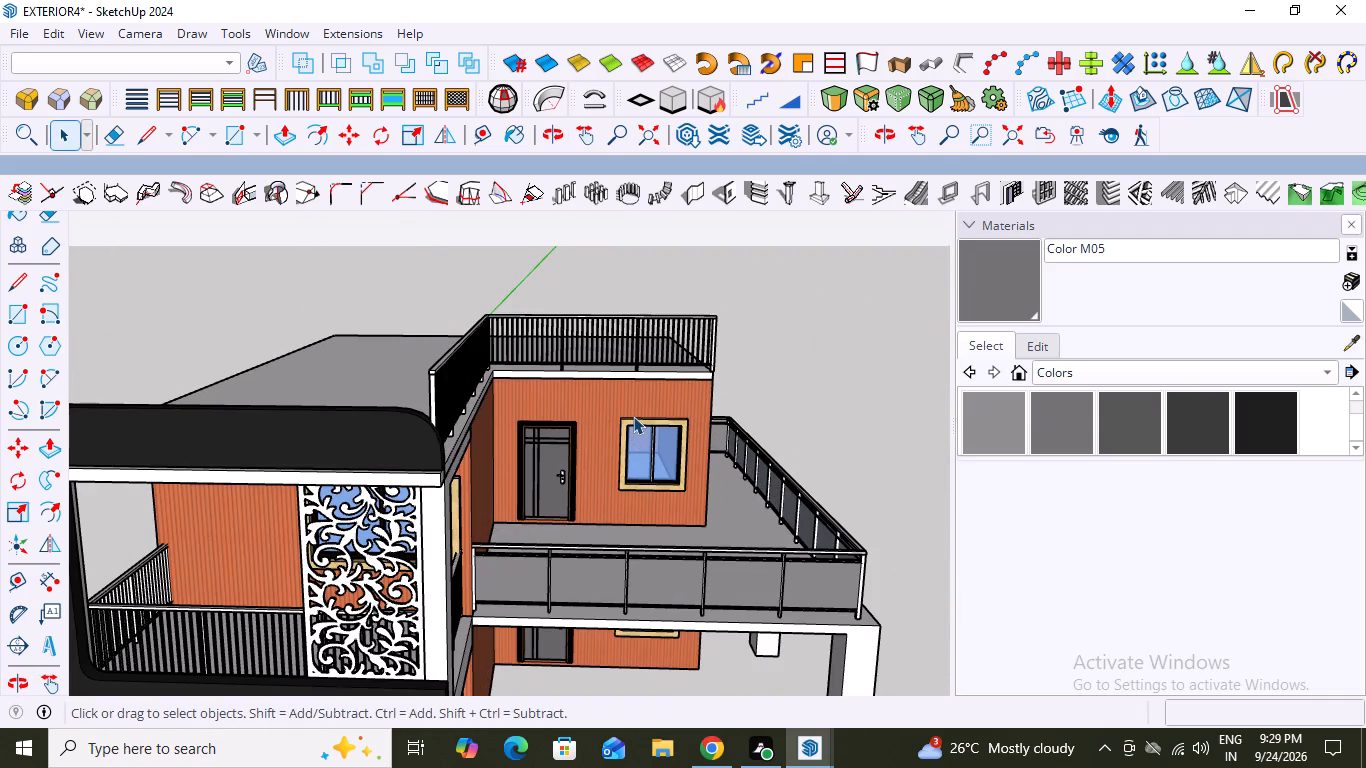
{"action": "scroll", "coordinate": [633, 416], "scroll_direction": "down", "scroll_amount": 5}
{"action": "middle_click_drag", "start_coordinate": [615, 472], "coordinate": [590, 461]}
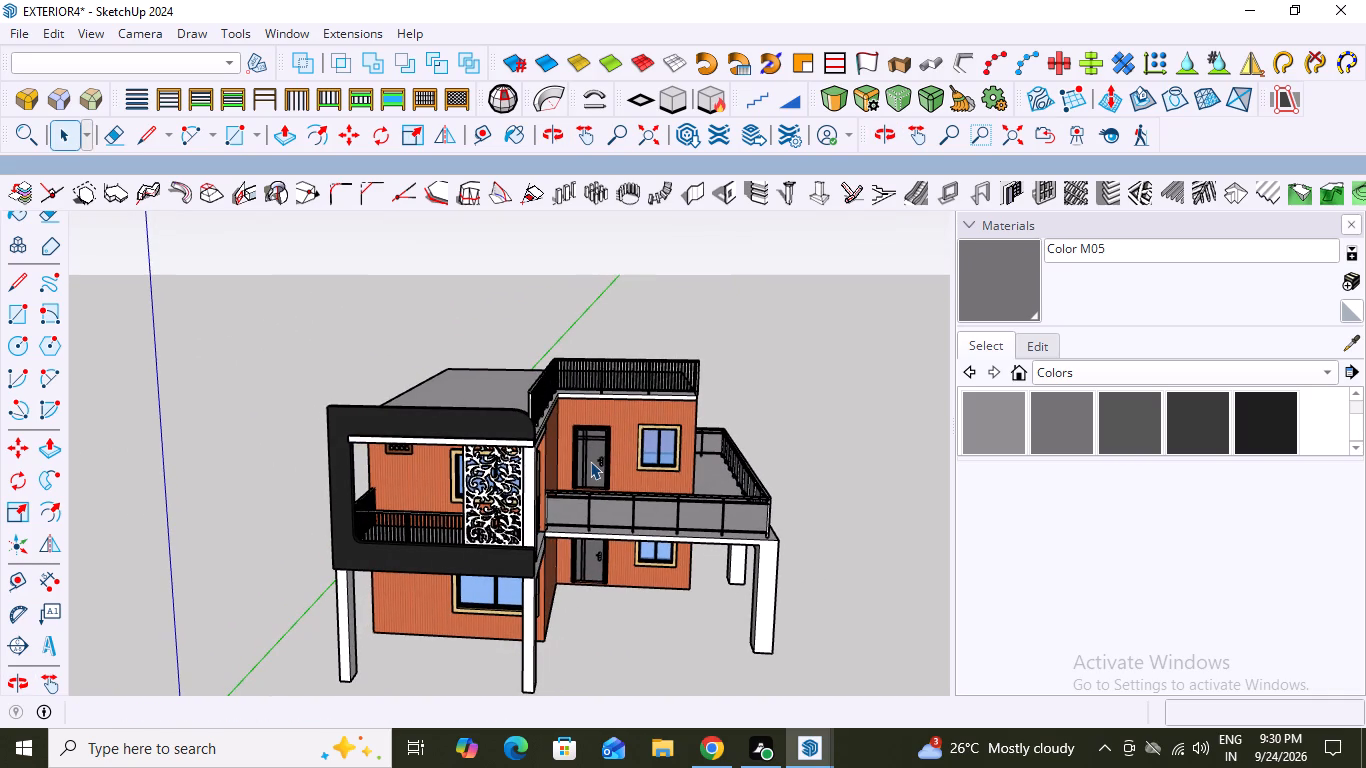
{"action": "scroll", "coordinate": [554, 382], "scroll_direction": "up", "scroll_amount": 4}
{"action": "scroll", "coordinate": [599, 425], "scroll_direction": "down", "scroll_amount": 4}
{"action": "middle_click_drag", "start_coordinate": [656, 502], "coordinate": [703, 479]}
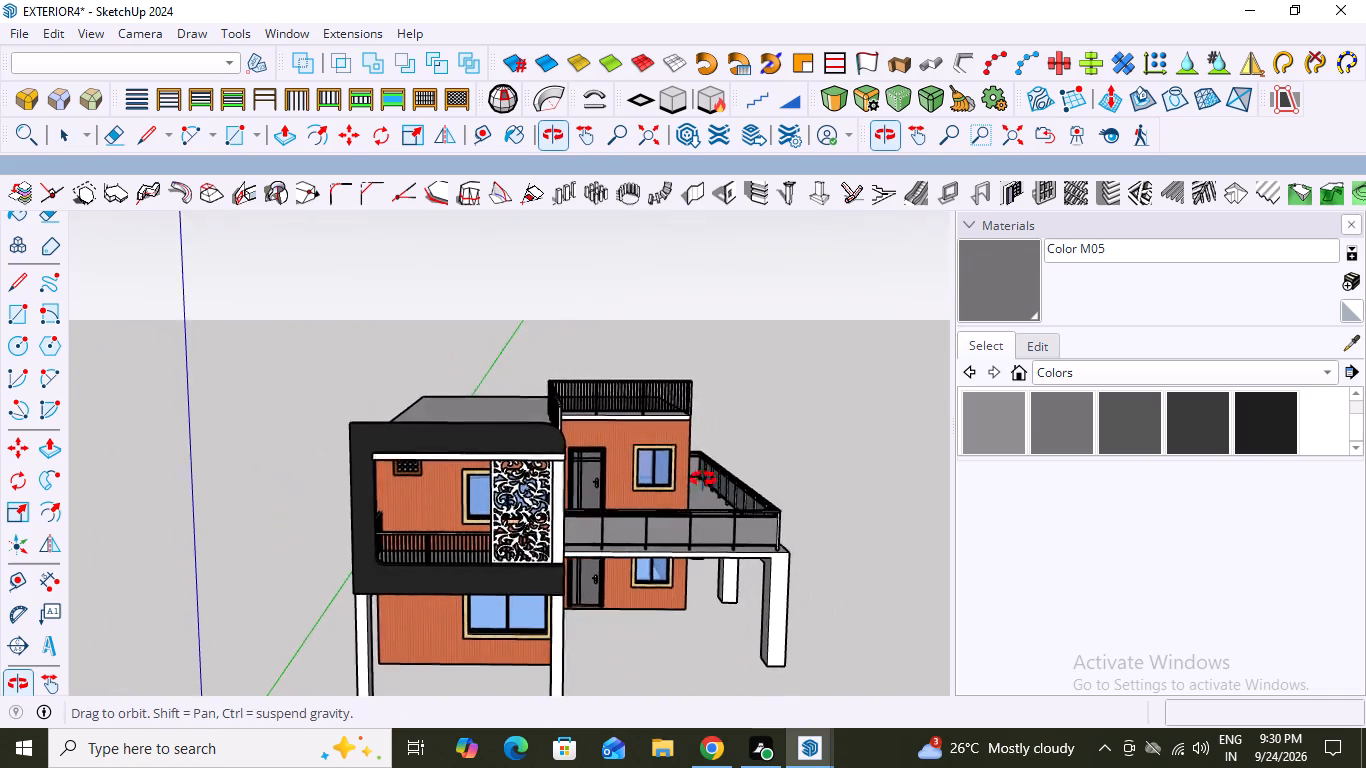
{"action": "middle_click_drag", "start_coordinate": [703, 479], "coordinate": [691, 513]}
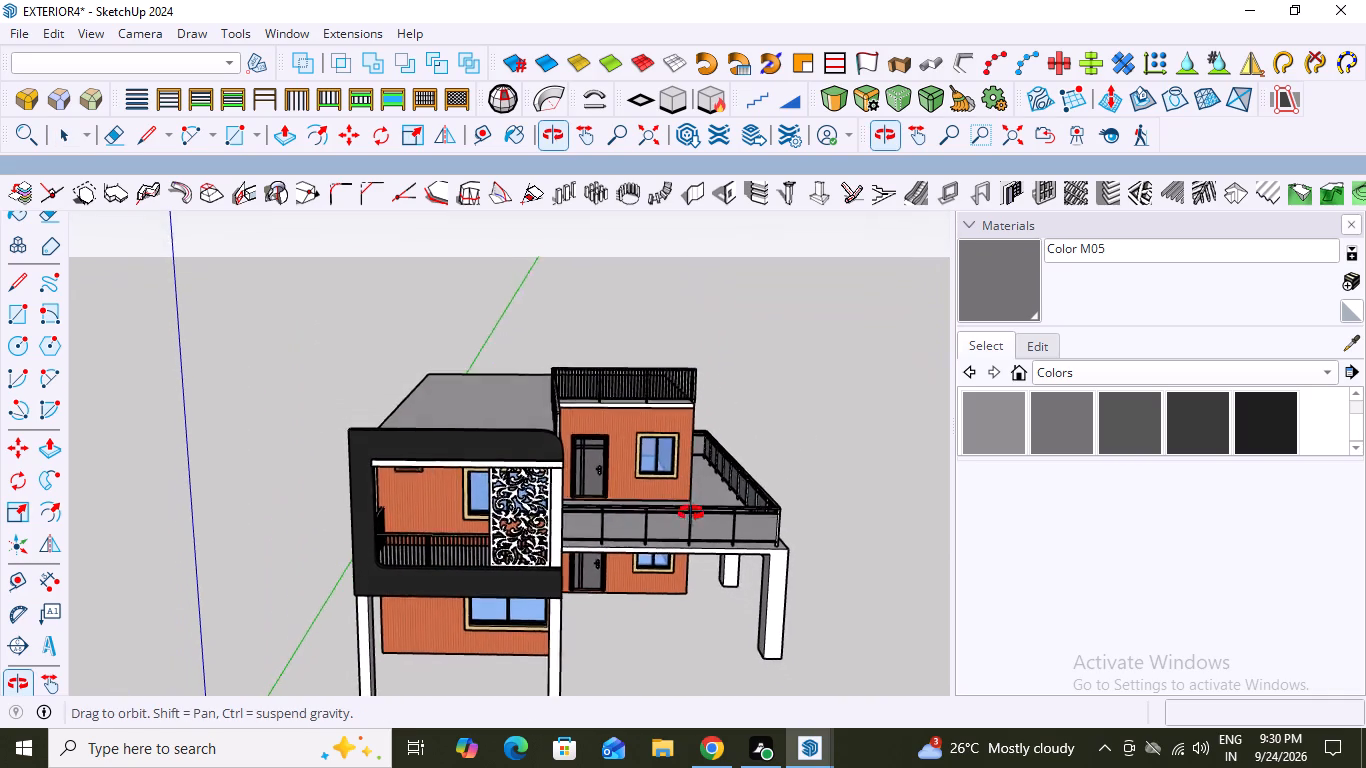
{"action": "middle_click_drag", "start_coordinate": [691, 513], "coordinate": [693, 515]}
{"action": "scroll", "coordinate": [656, 438], "scroll_direction": "up", "scroll_amount": 2}
{"action": "scroll", "coordinate": [400, 528], "scroll_direction": "down", "scroll_amount": 6}
{"action": "middle_click_drag", "start_coordinate": [593, 548], "coordinate": [593, 549]}
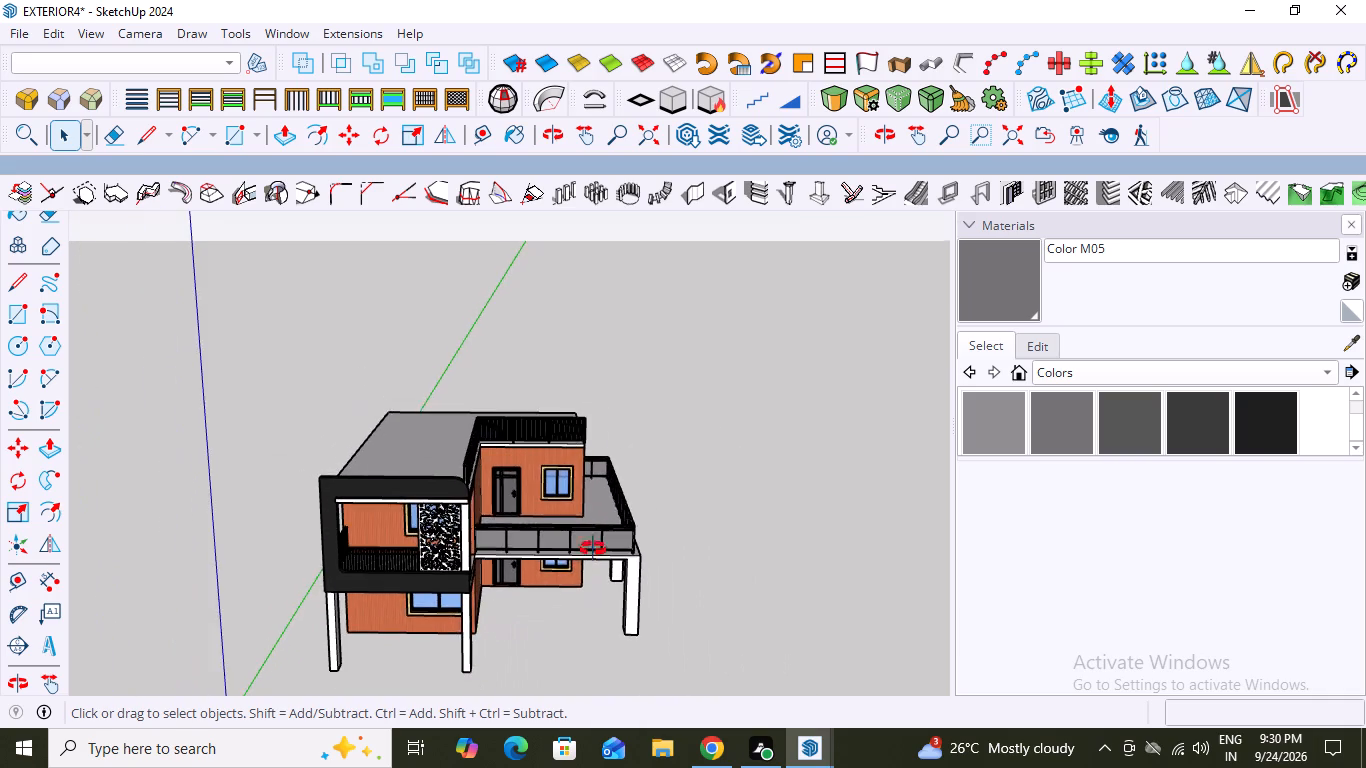
{"action": "middle_click_drag", "start_coordinate": [593, 549], "coordinate": [422, 662]}
{"action": "scroll", "coordinate": [474, 427], "scroll_direction": "up", "scroll_amount": 6}
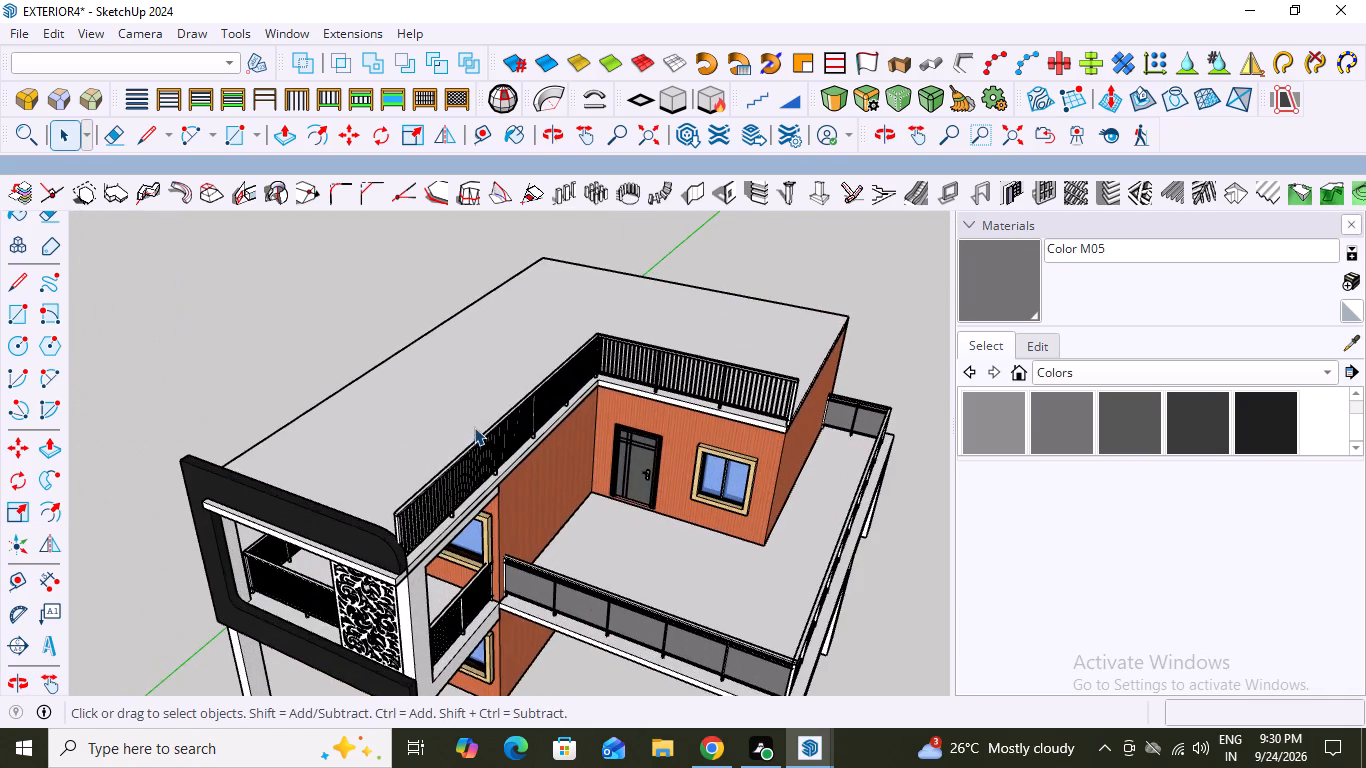
{"action": "middle_click_drag", "start_coordinate": [417, 454], "coordinate": [556, 433]}
{"action": "scroll", "coordinate": [491, 507], "scroll_direction": "up", "scroll_amount": 3}
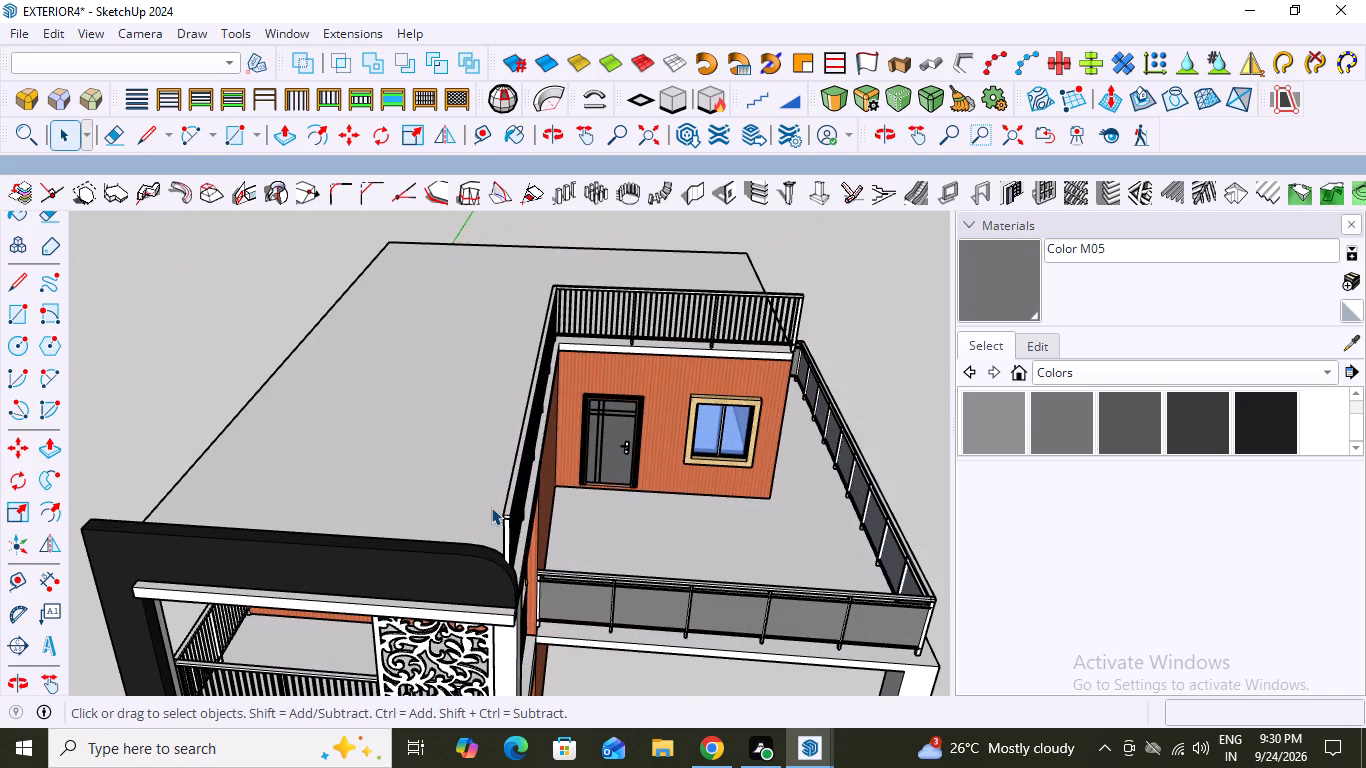
{"action": "scroll", "coordinate": [623, 436], "scroll_direction": "down", "scroll_amount": 6}
{"action": "middle_click_drag", "start_coordinate": [480, 507], "coordinate": [507, 334]}
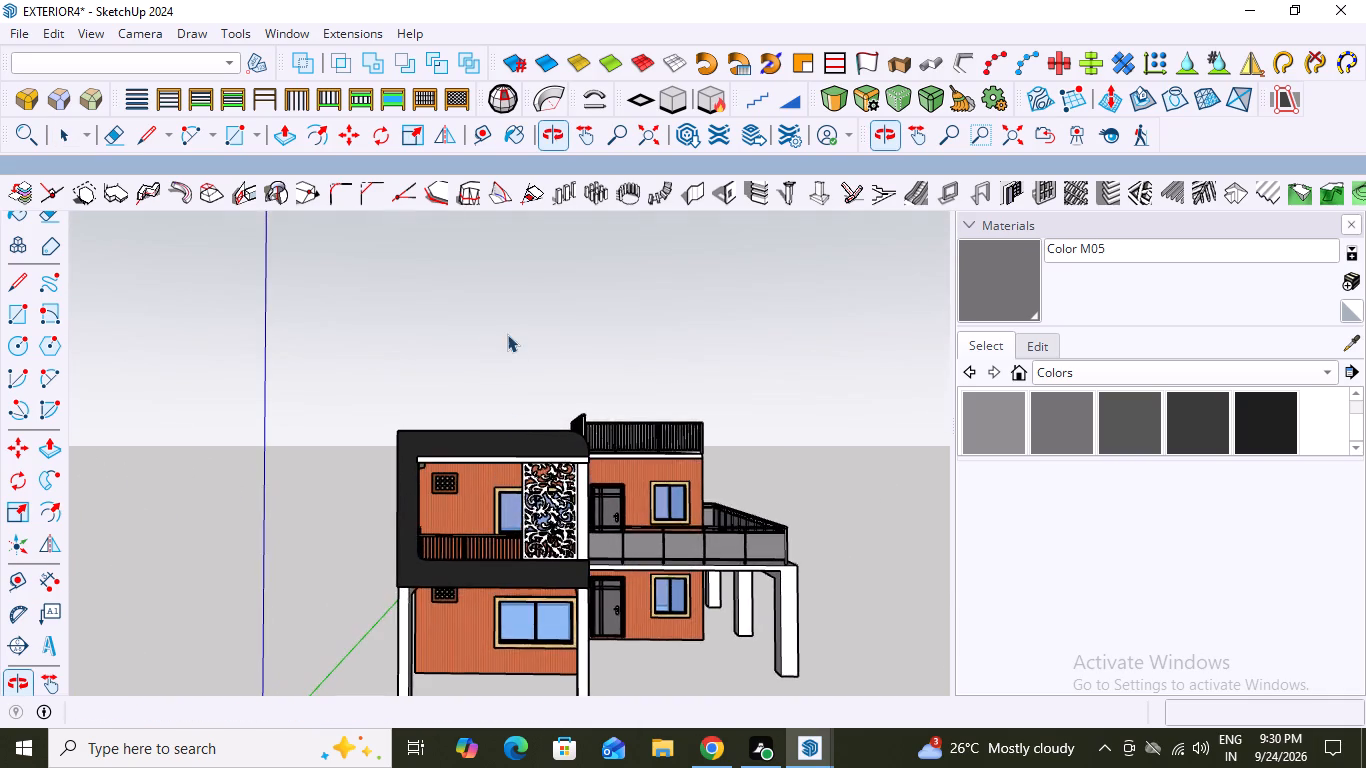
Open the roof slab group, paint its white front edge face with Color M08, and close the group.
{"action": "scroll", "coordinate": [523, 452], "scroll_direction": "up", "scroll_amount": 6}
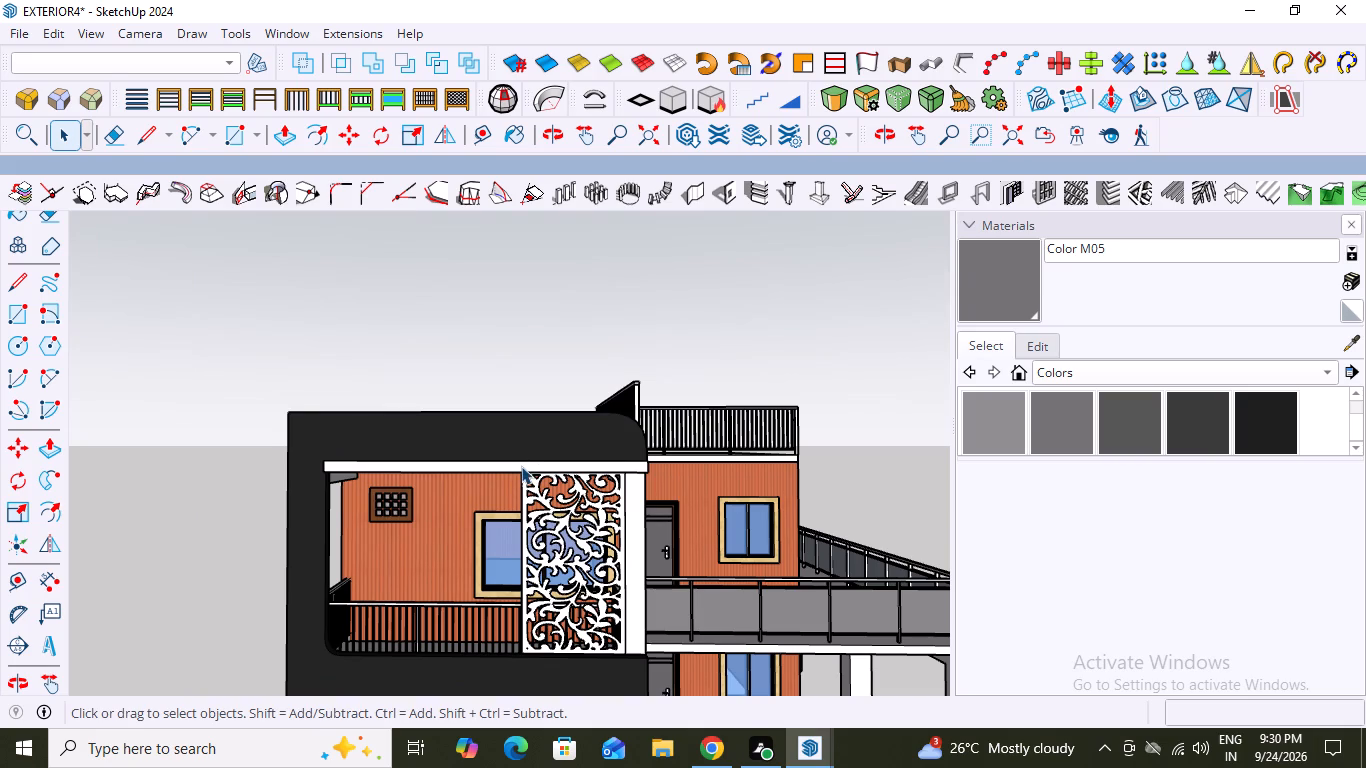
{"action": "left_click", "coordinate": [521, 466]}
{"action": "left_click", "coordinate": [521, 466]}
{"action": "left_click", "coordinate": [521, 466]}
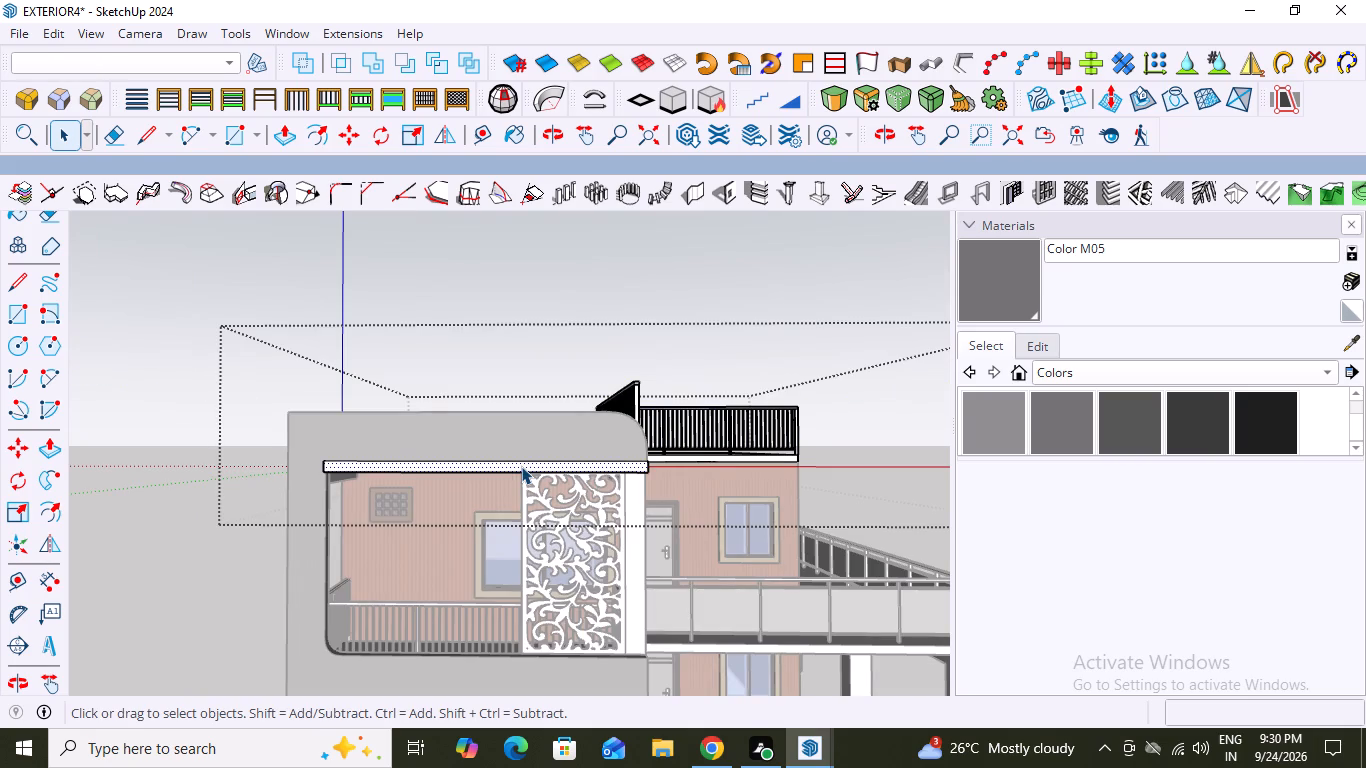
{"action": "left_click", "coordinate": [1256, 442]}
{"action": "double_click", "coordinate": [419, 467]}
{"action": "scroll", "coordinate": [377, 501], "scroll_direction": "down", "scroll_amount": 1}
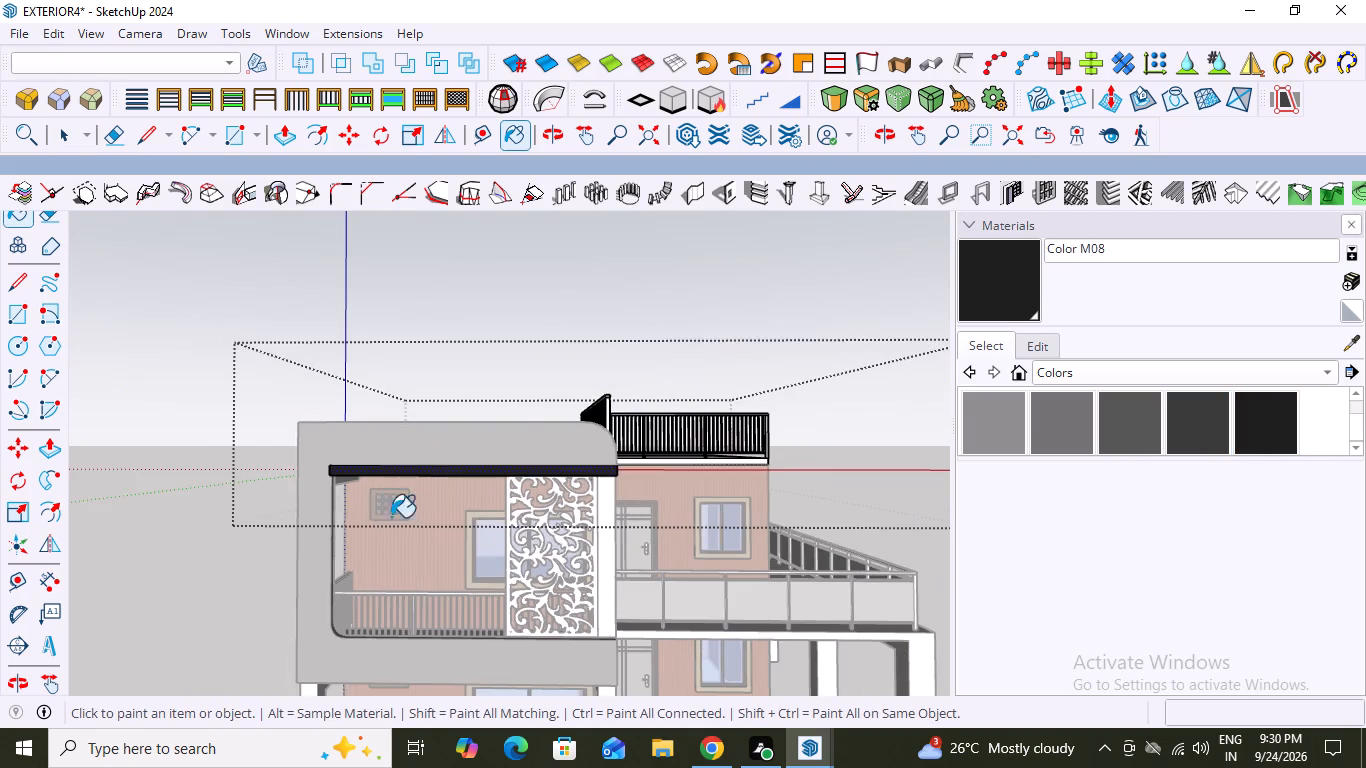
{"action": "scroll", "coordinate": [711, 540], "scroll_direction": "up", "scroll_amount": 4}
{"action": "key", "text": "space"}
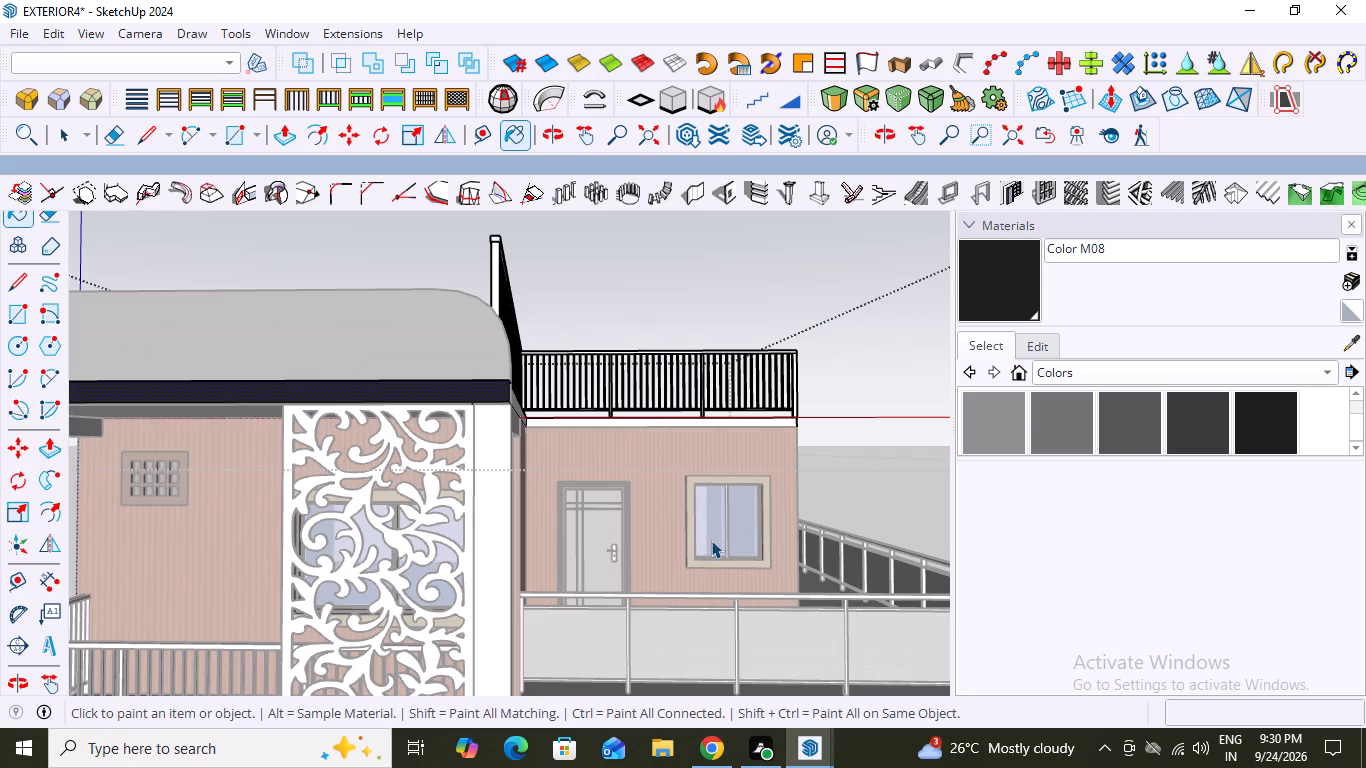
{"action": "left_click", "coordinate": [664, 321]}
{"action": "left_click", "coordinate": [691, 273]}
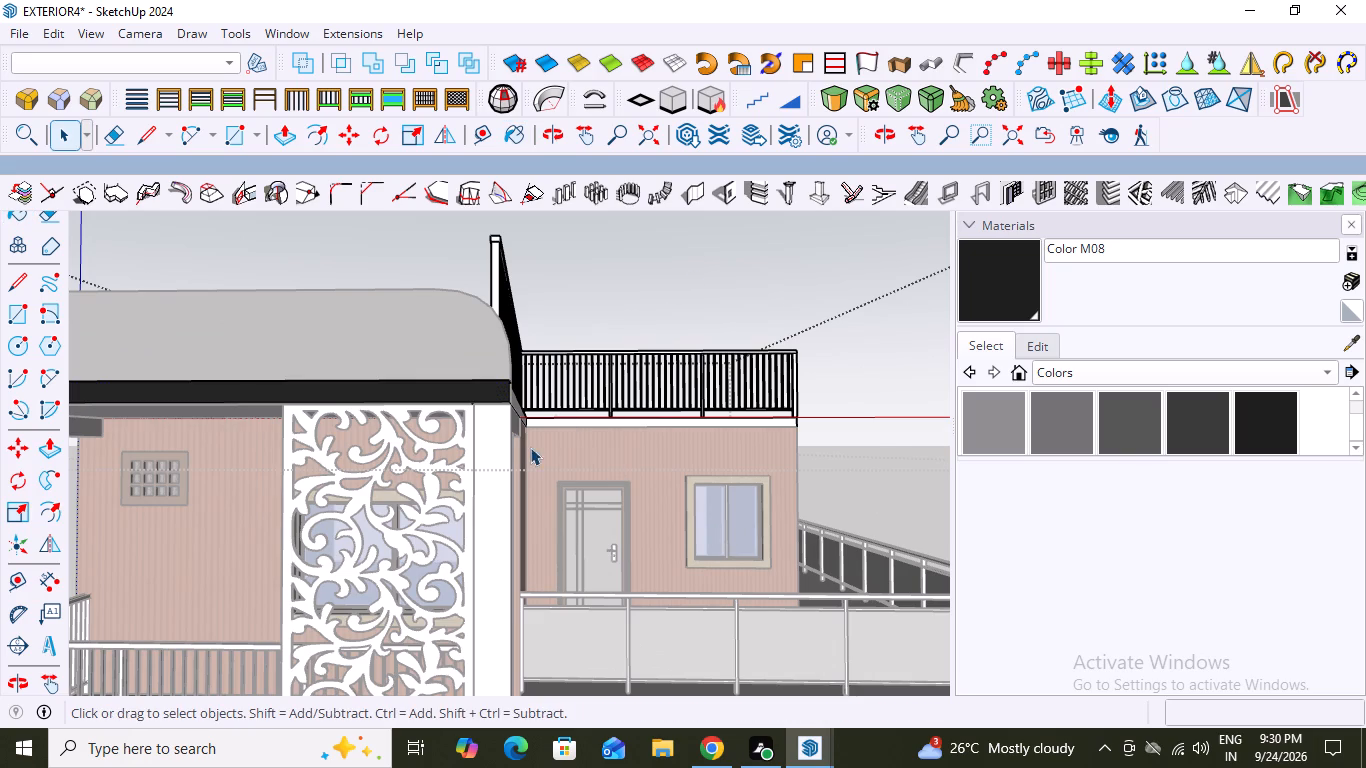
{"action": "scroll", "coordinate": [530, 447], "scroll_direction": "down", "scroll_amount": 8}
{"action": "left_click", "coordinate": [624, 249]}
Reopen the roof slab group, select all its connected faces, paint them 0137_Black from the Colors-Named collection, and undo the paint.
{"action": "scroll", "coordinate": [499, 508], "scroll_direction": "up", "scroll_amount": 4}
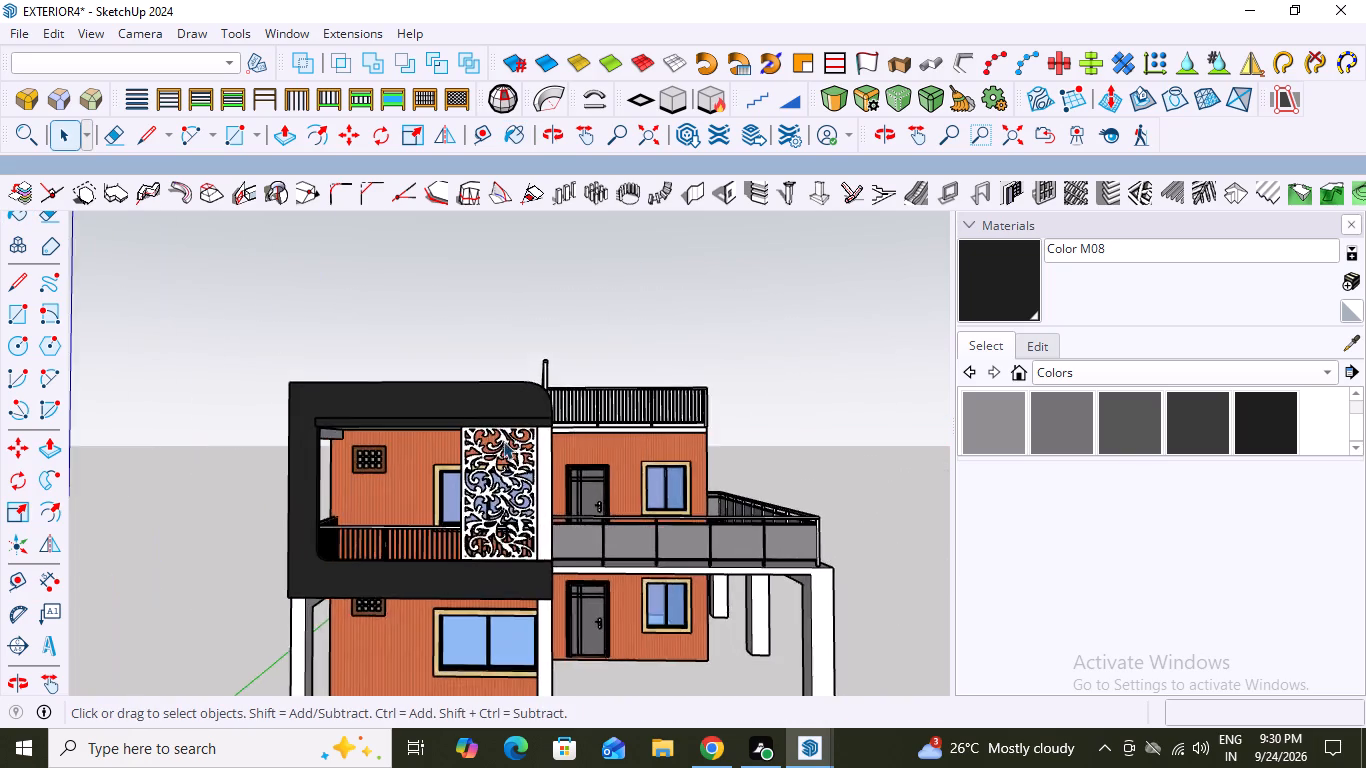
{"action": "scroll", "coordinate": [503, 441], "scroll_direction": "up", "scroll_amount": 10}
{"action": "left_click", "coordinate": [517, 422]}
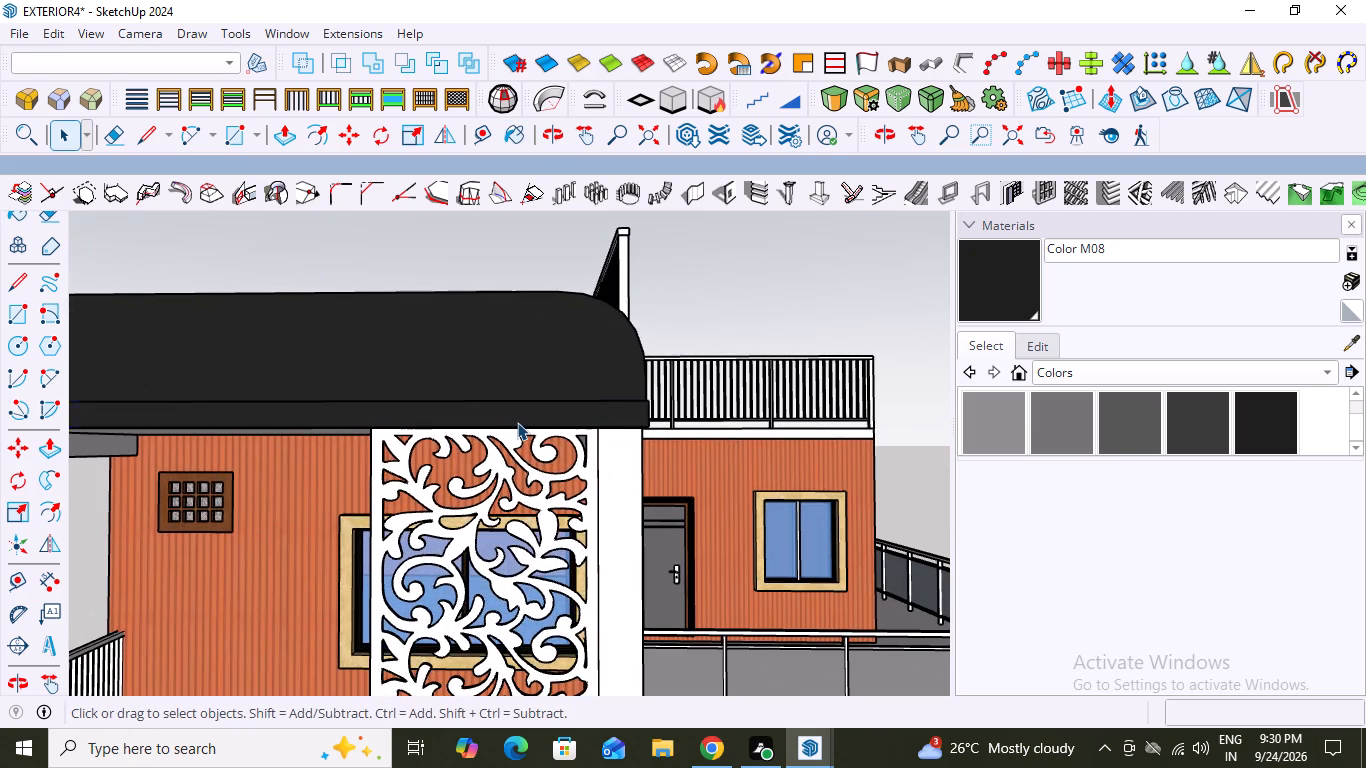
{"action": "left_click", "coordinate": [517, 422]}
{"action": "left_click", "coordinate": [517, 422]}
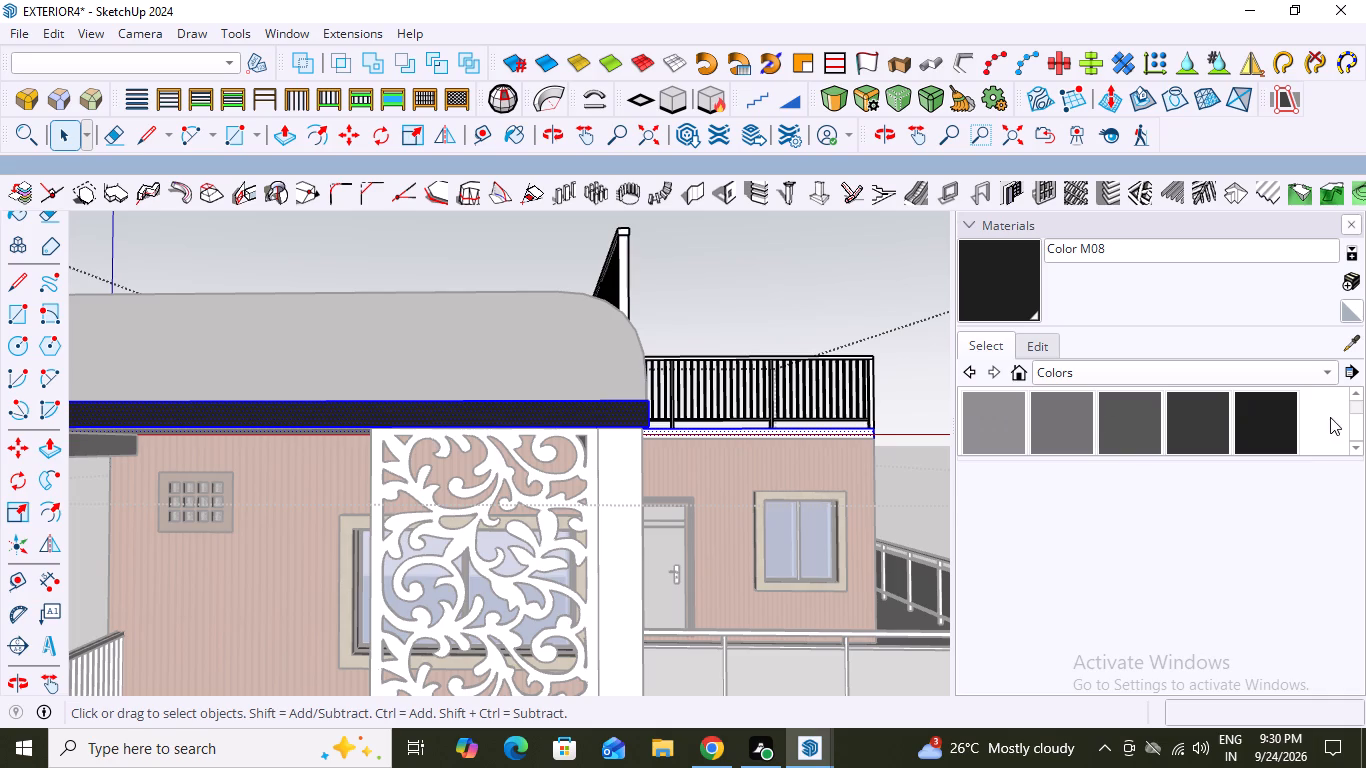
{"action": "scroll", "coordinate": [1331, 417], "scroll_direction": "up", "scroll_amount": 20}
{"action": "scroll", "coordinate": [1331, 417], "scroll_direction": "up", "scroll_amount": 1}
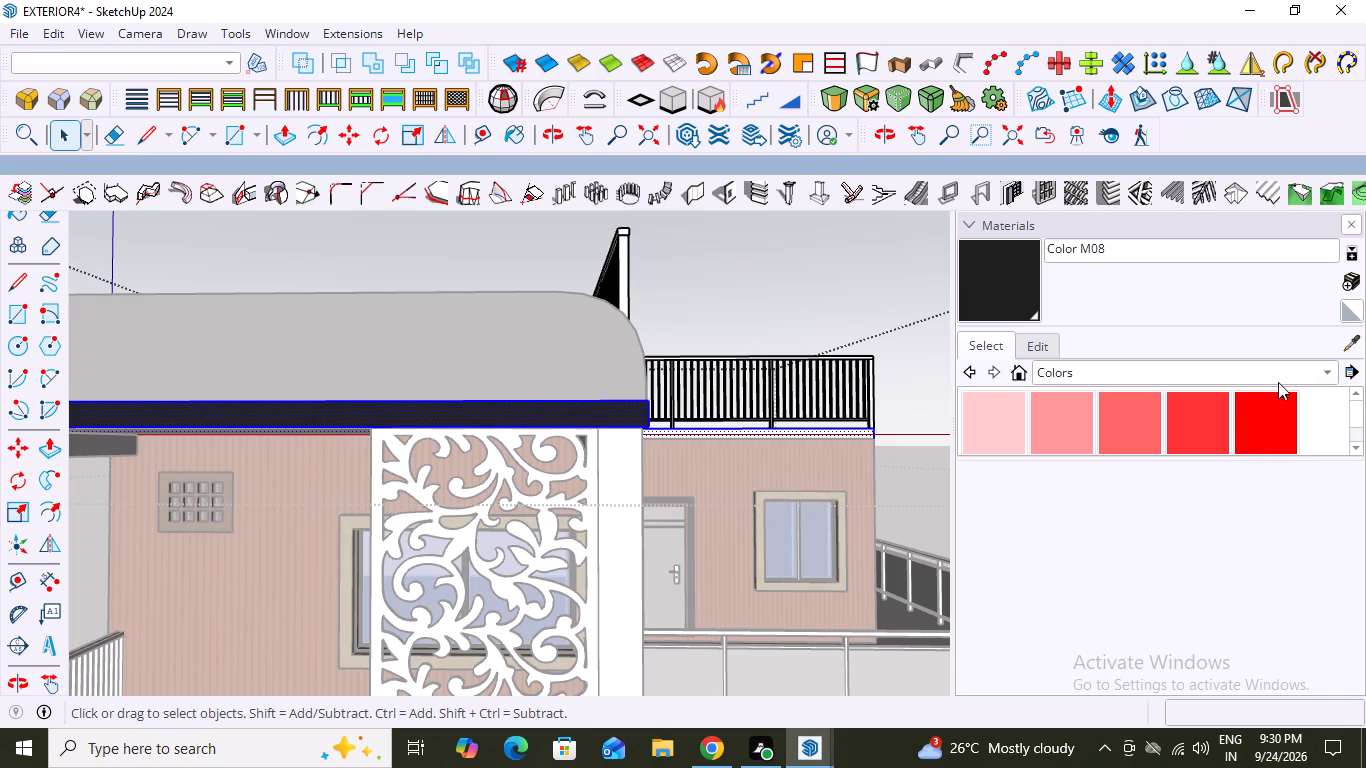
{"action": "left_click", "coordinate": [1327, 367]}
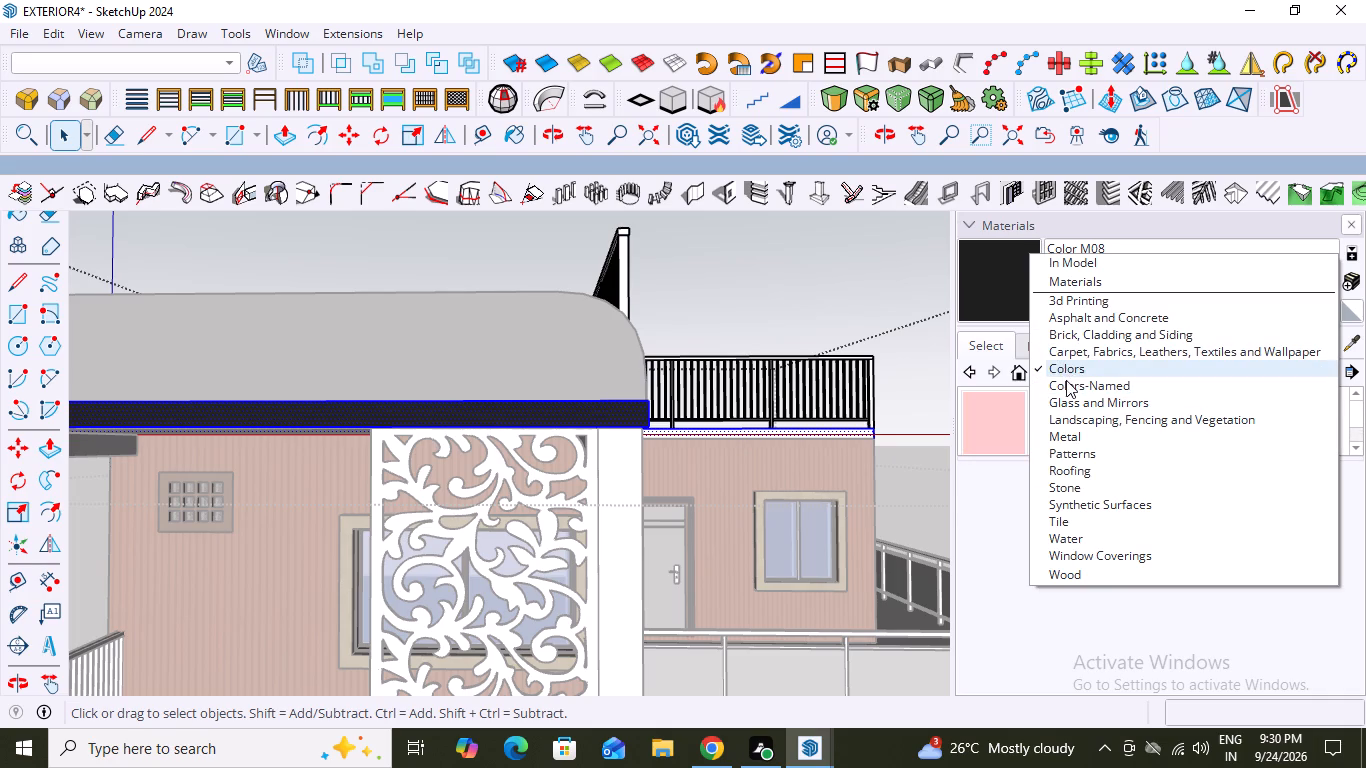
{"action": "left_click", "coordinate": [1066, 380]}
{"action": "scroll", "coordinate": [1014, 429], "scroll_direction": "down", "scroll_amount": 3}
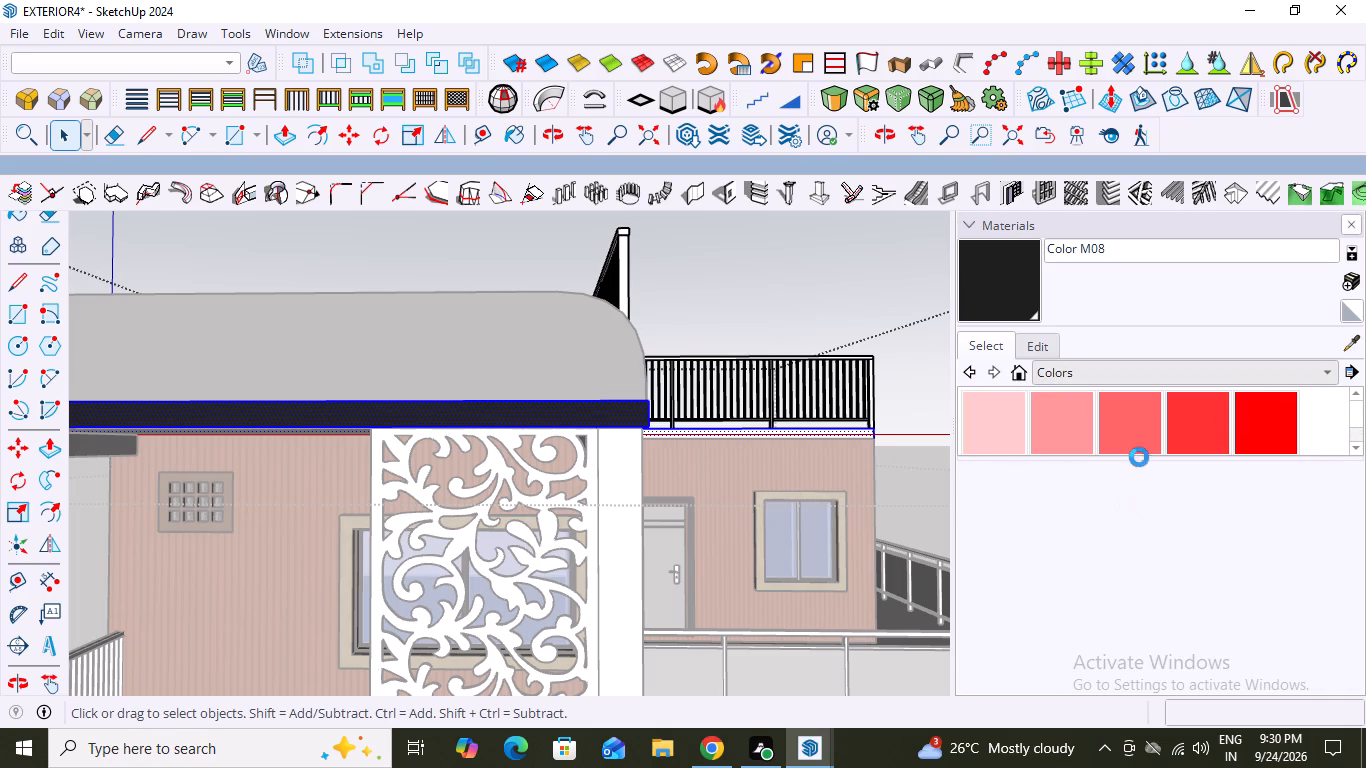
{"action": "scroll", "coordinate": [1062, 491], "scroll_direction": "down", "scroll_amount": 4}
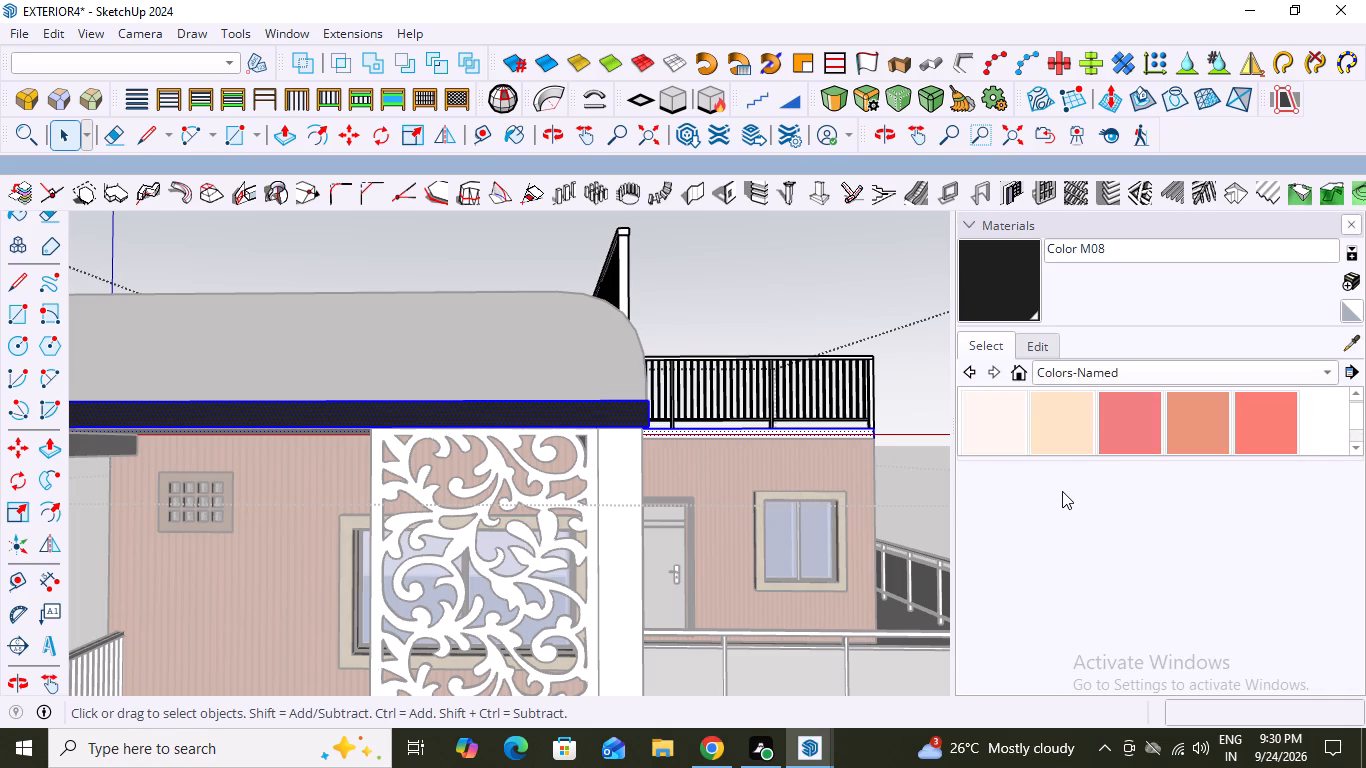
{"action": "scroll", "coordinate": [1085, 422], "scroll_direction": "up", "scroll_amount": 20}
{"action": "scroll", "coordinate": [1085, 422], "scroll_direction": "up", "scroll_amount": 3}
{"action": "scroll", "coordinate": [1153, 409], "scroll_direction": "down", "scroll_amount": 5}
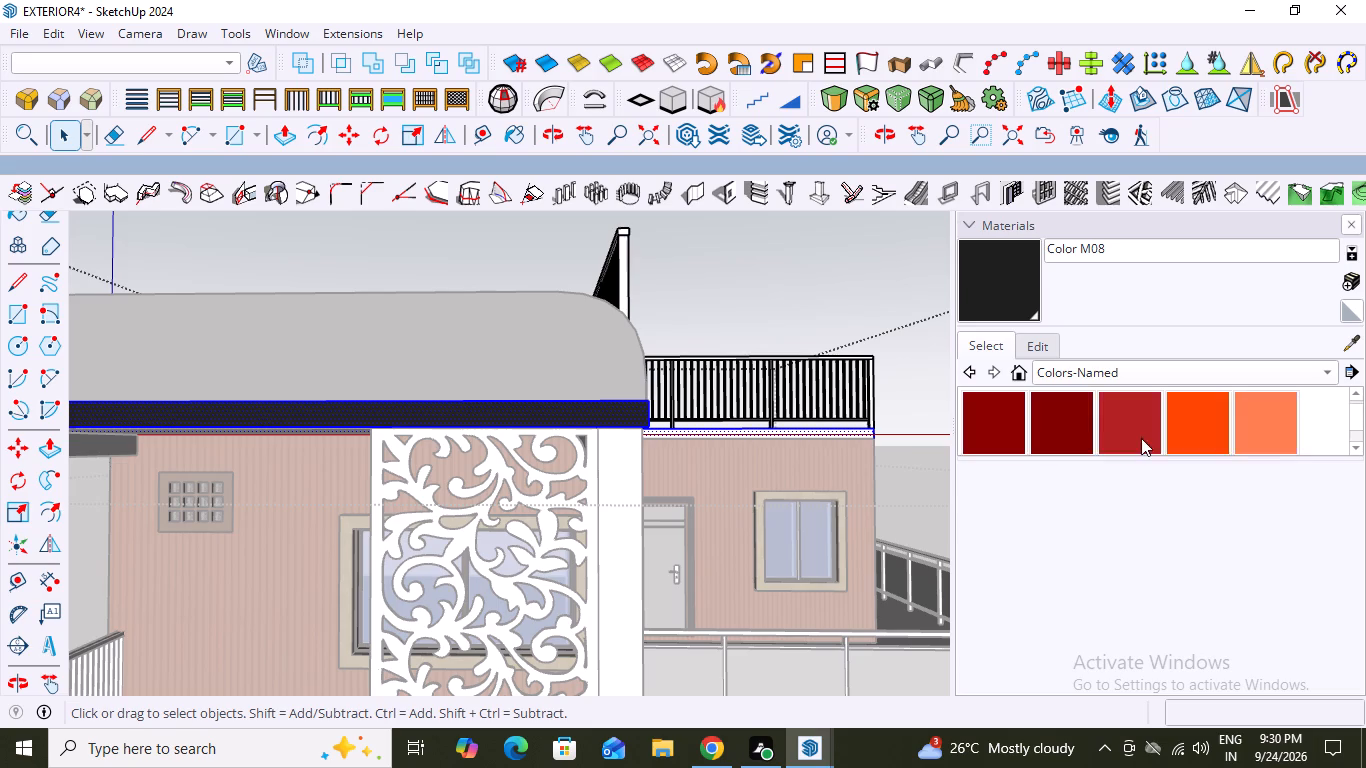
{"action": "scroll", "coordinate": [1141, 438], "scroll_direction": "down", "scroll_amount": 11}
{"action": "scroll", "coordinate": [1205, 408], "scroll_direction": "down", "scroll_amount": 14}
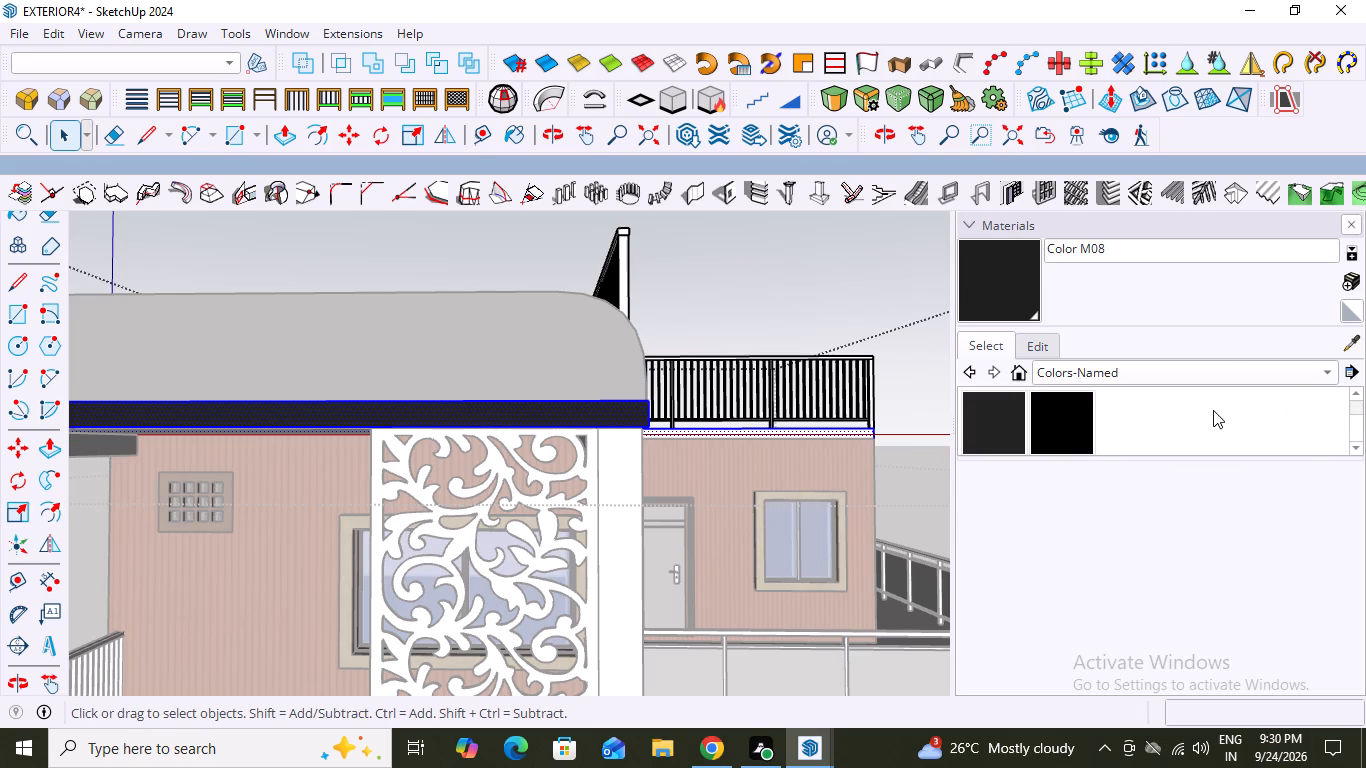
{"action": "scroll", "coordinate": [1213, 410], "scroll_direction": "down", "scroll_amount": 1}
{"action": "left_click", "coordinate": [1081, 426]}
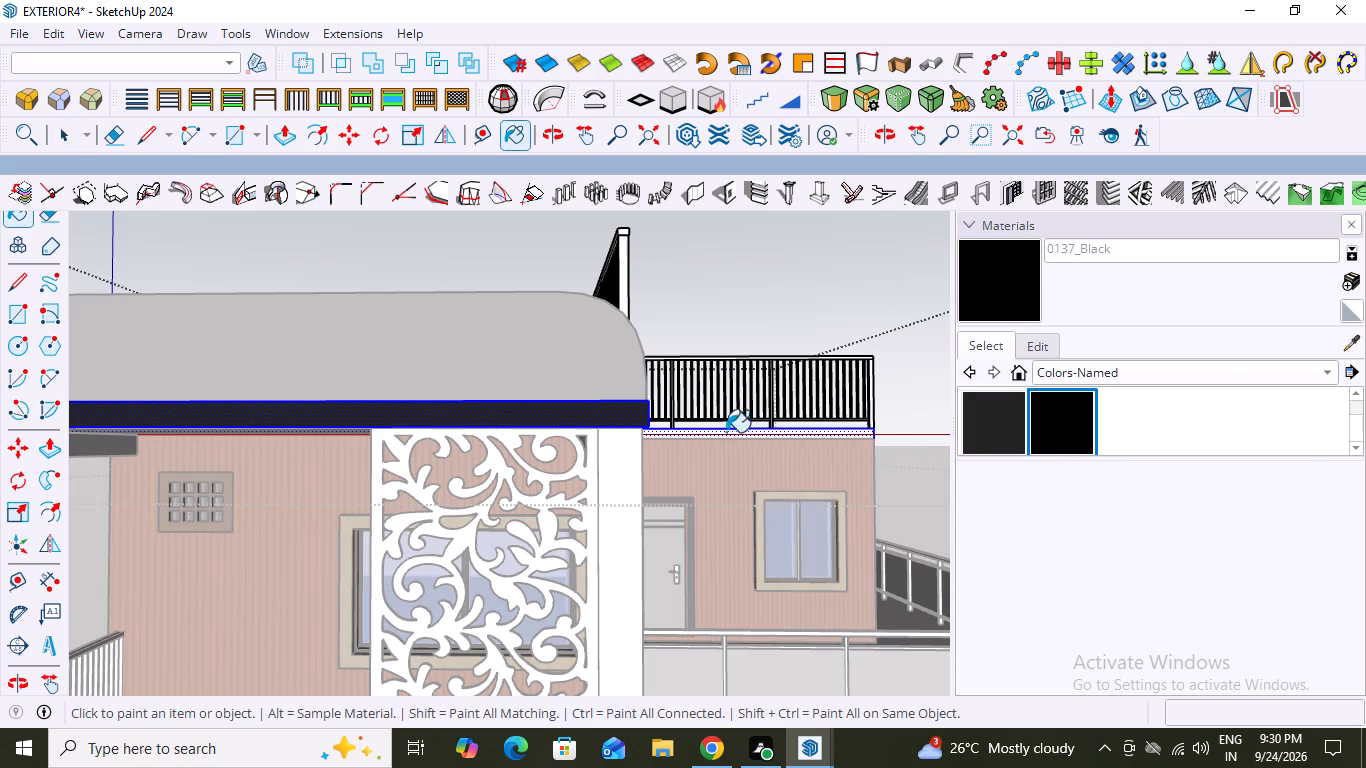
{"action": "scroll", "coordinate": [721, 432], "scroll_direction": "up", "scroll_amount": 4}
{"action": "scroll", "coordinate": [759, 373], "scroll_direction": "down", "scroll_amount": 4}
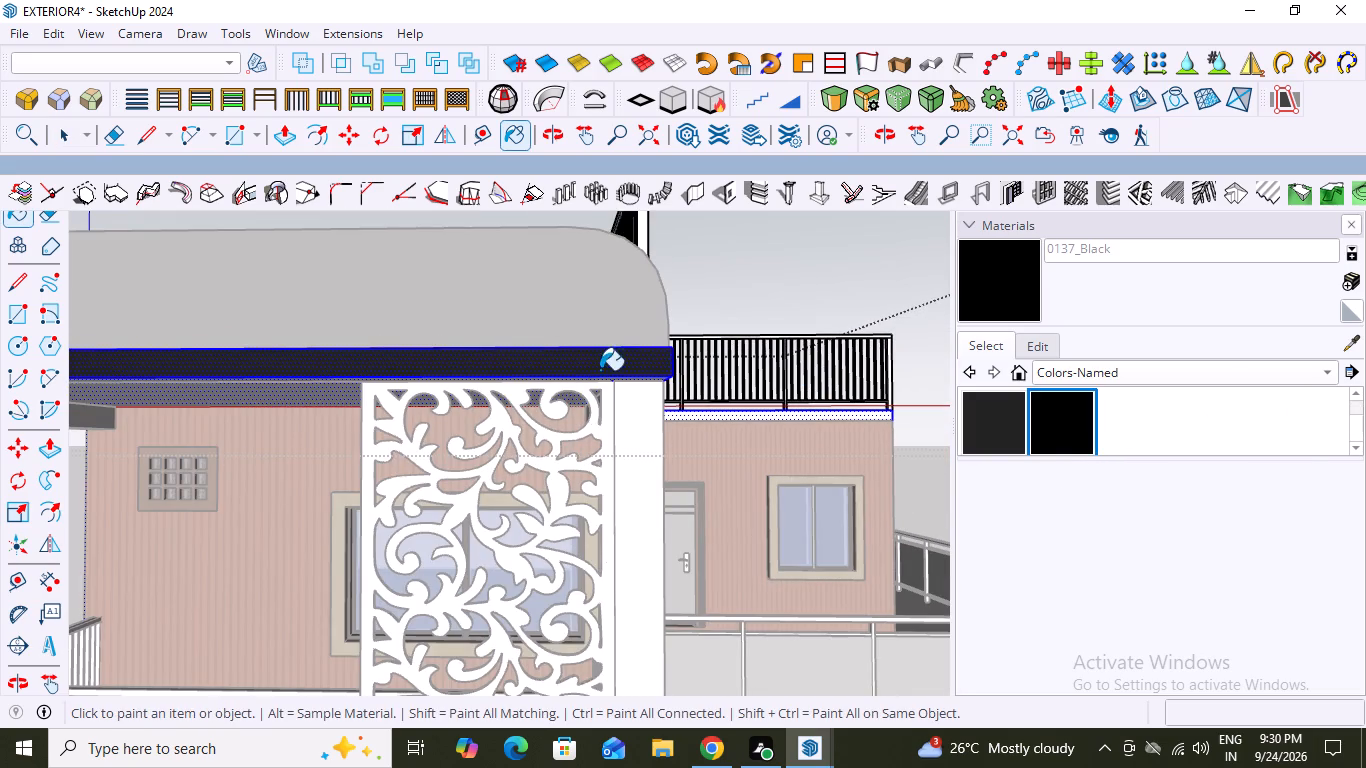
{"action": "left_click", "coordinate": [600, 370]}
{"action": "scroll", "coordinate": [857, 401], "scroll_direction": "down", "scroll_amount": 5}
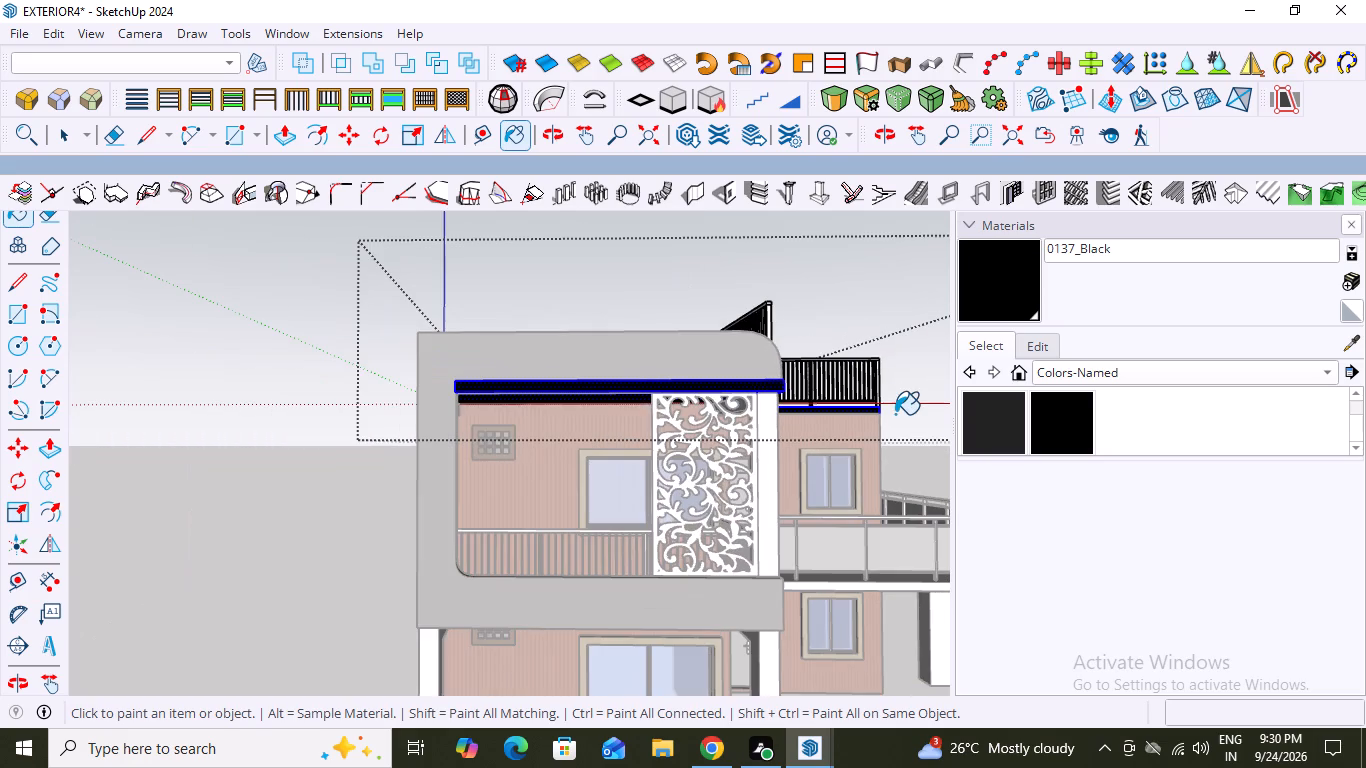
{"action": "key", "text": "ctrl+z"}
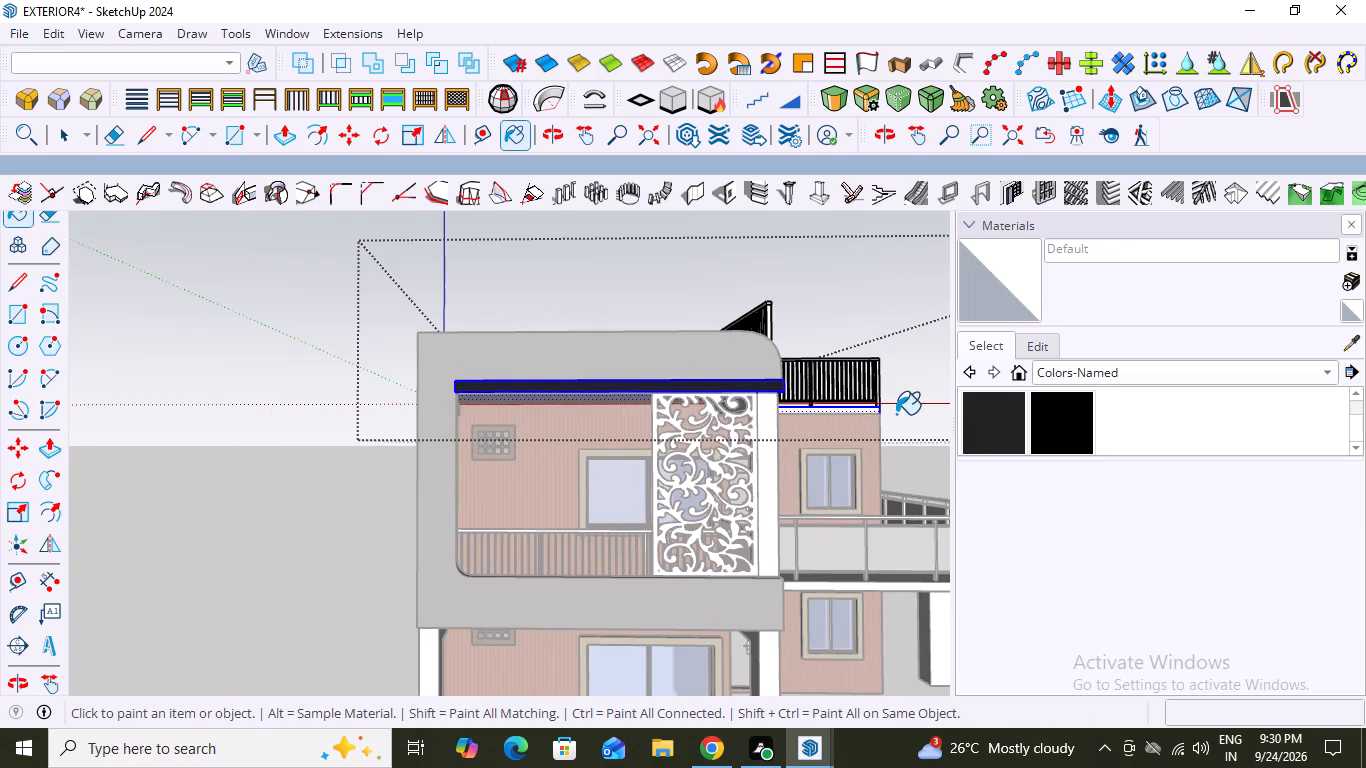
Paint the selected roof slab faces with the Default material.
{"action": "scroll", "coordinate": [682, 408], "scroll_direction": "up", "scroll_amount": 7}
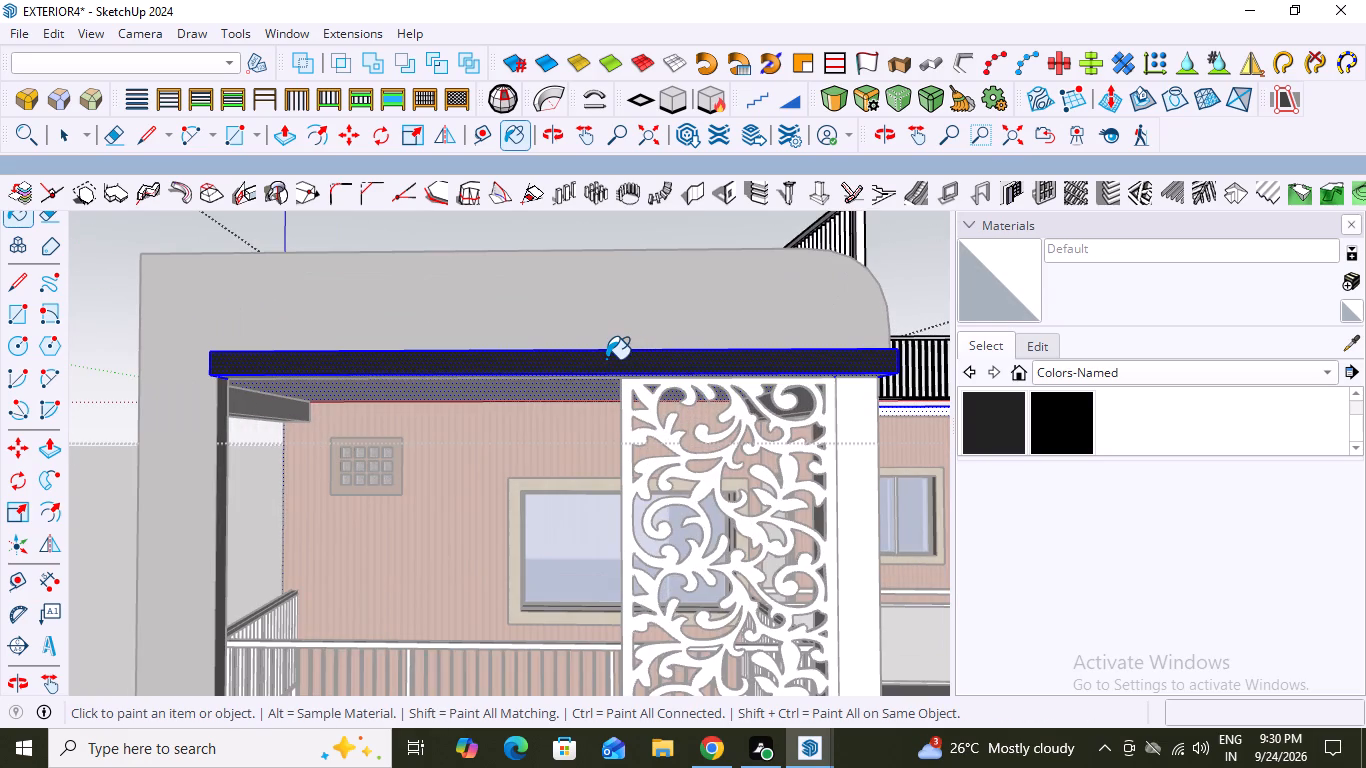
{"action": "left_click", "coordinate": [606, 359]}
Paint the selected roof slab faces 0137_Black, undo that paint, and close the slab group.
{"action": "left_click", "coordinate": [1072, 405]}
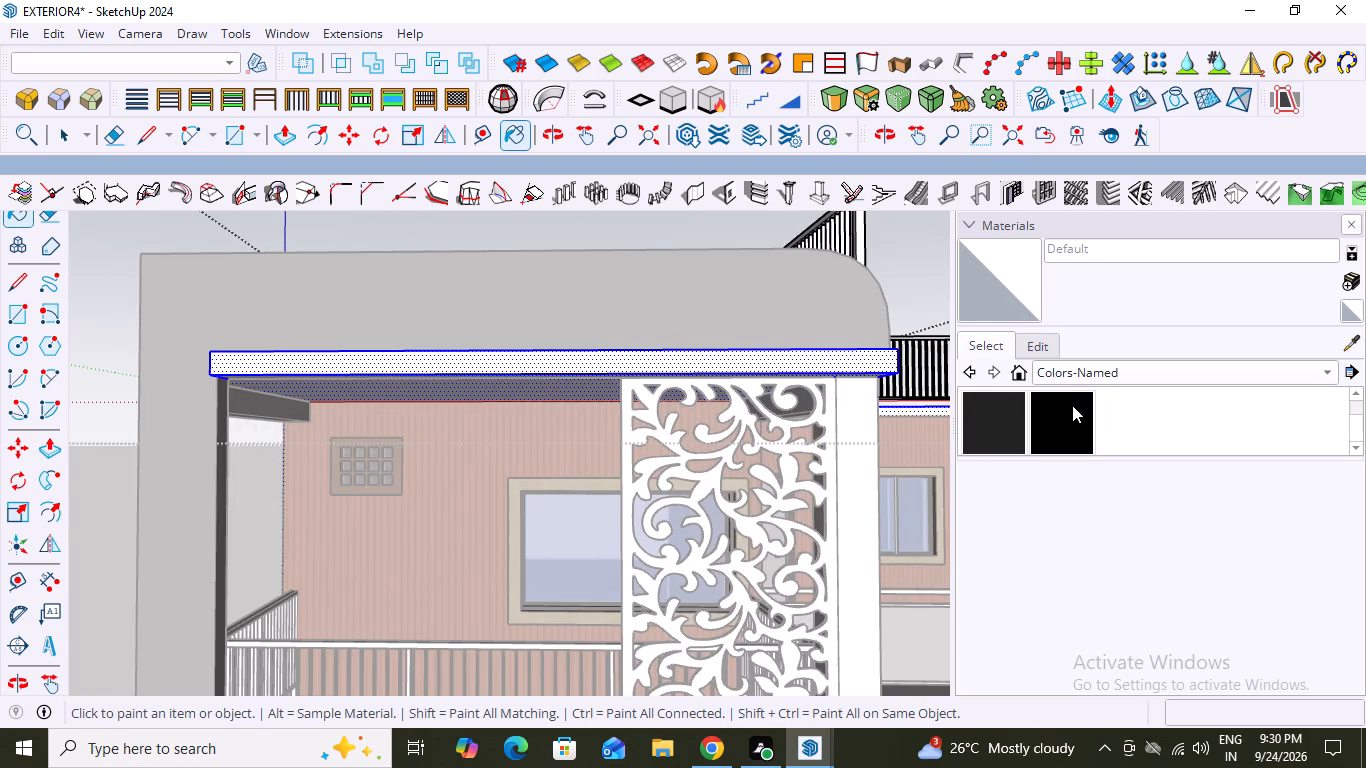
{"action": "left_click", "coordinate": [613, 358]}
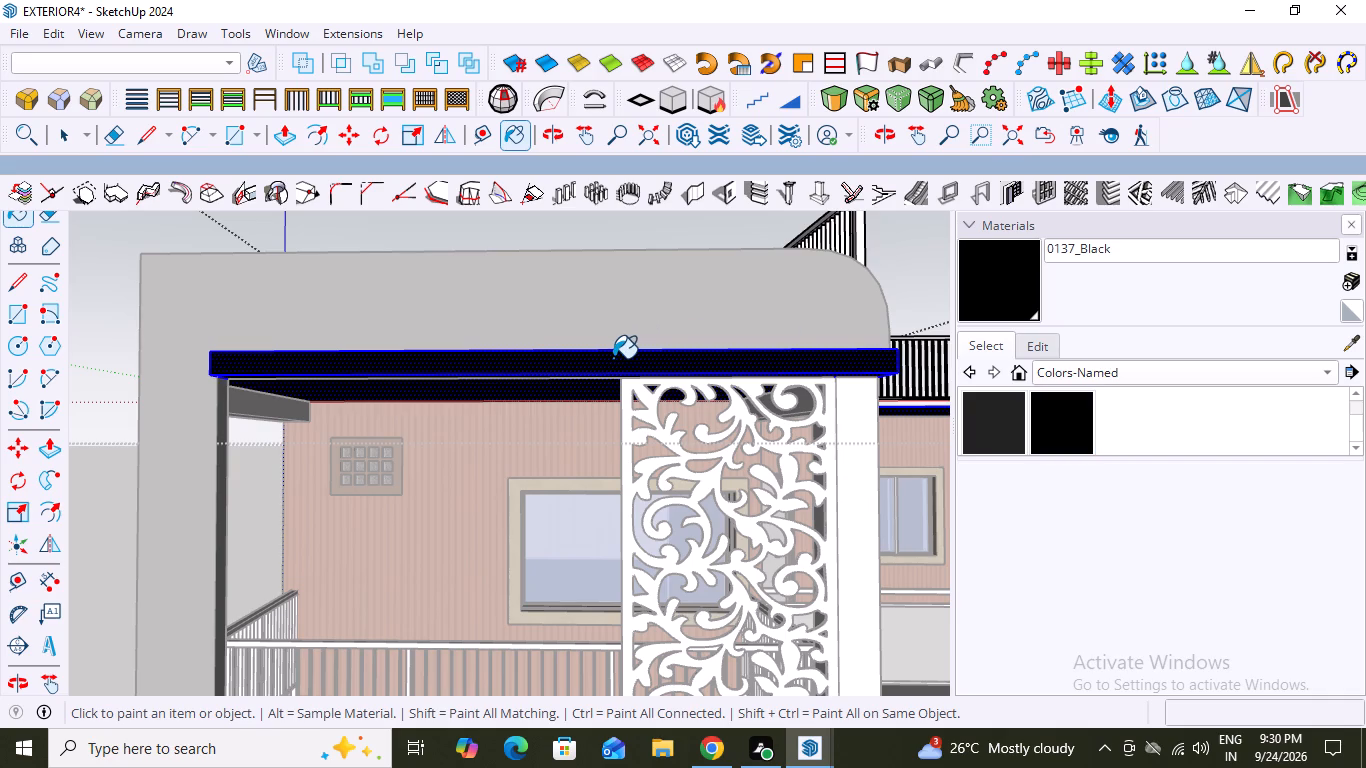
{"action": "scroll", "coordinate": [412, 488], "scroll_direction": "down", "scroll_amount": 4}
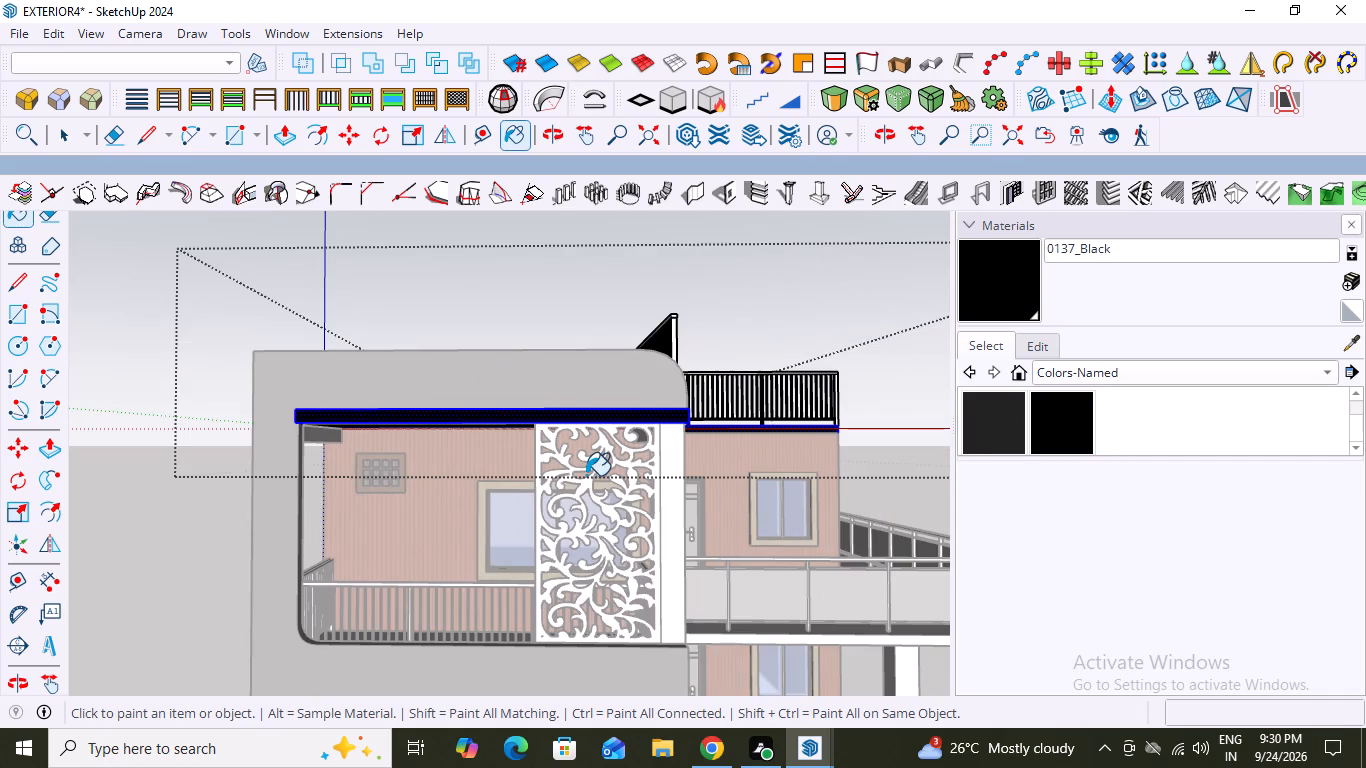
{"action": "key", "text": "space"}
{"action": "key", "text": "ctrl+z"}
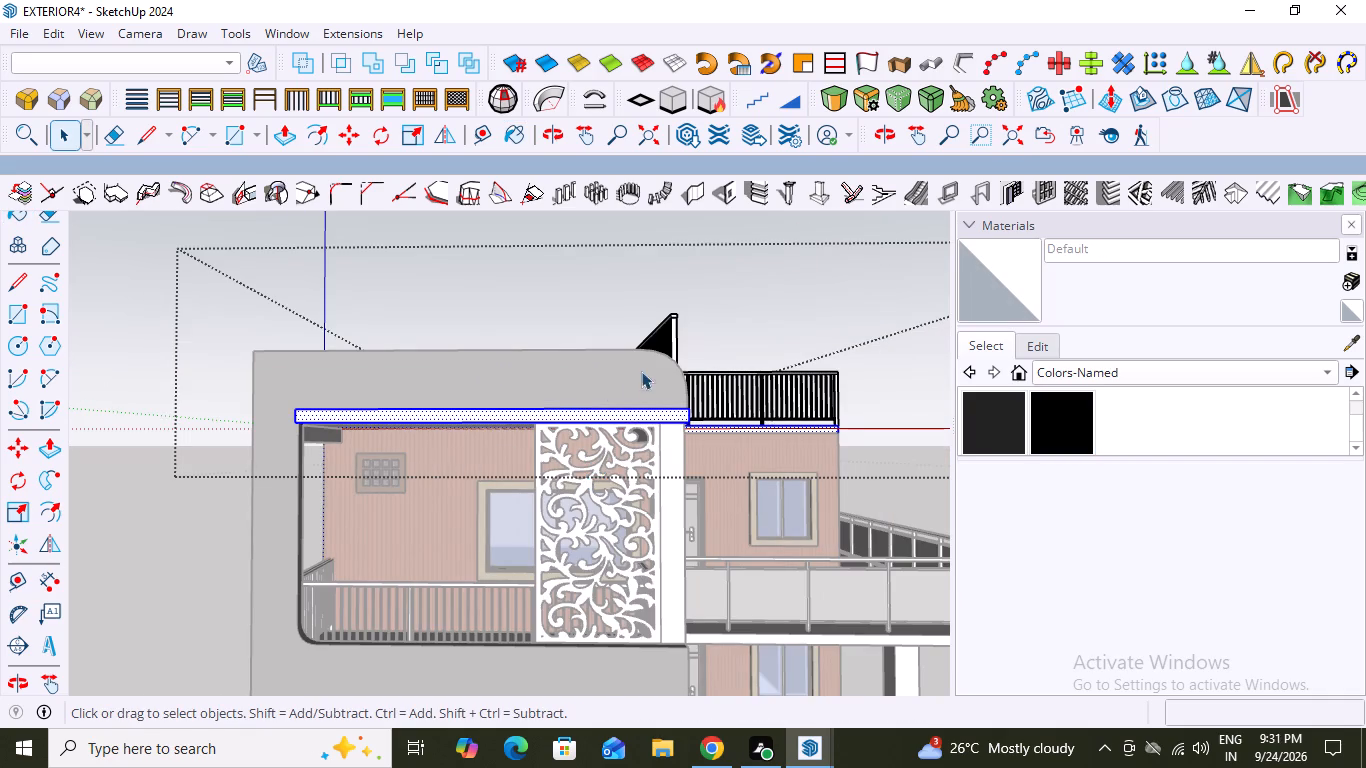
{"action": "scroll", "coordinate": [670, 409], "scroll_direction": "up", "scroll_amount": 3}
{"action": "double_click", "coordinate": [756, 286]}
Open the roof slab group, paint its white front edge face 0137_Black, and close the group.
{"action": "scroll", "coordinate": [530, 486], "scroll_direction": "up", "scroll_amount": 3}
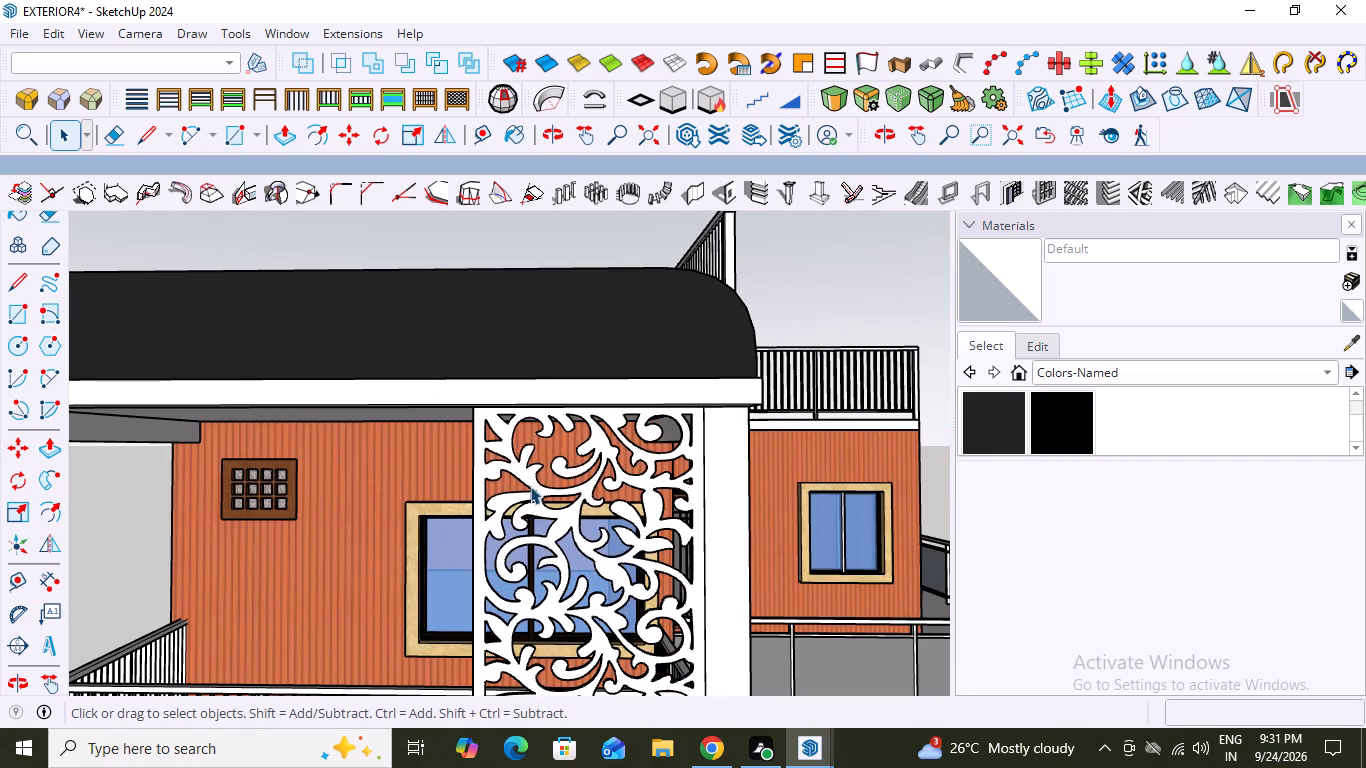
{"action": "left_click", "coordinate": [626, 396]}
{"action": "double_click", "coordinate": [626, 396]}
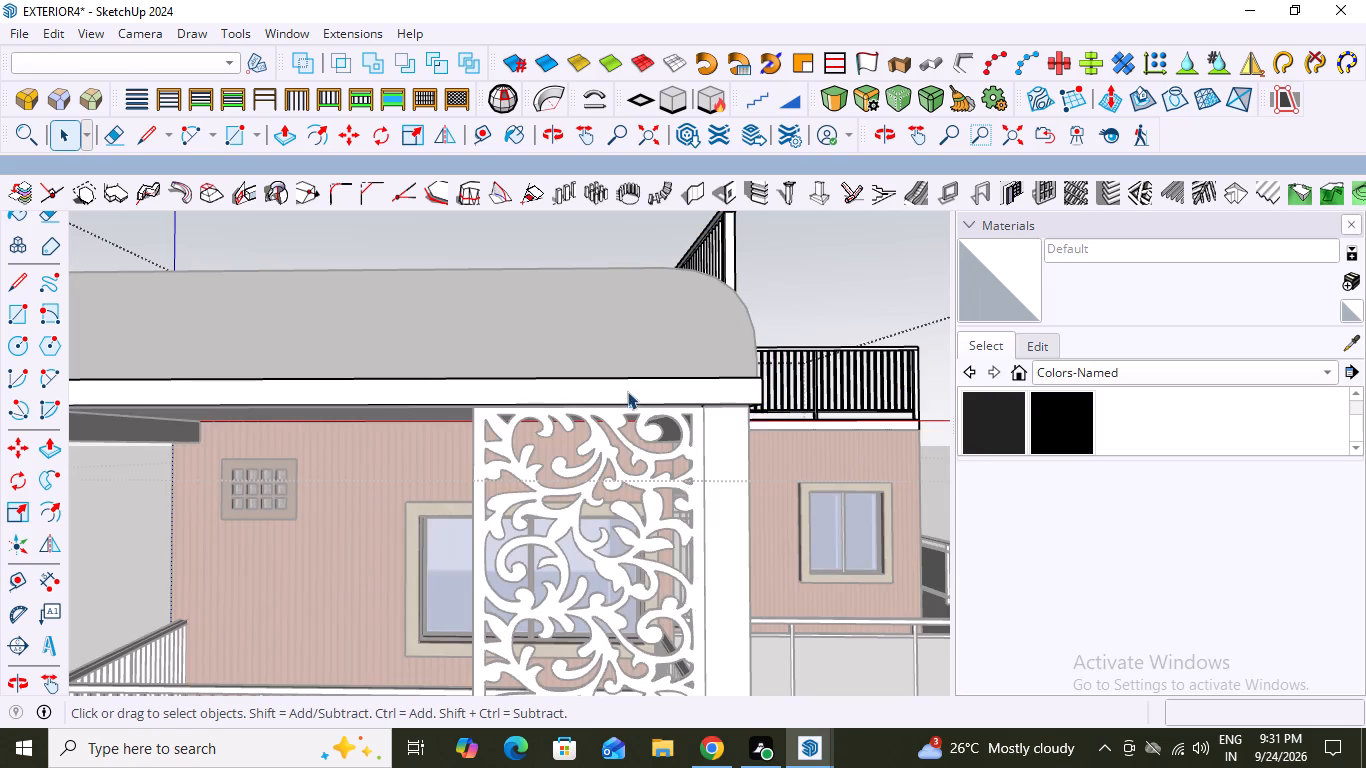
{"action": "left_click", "coordinate": [631, 396]}
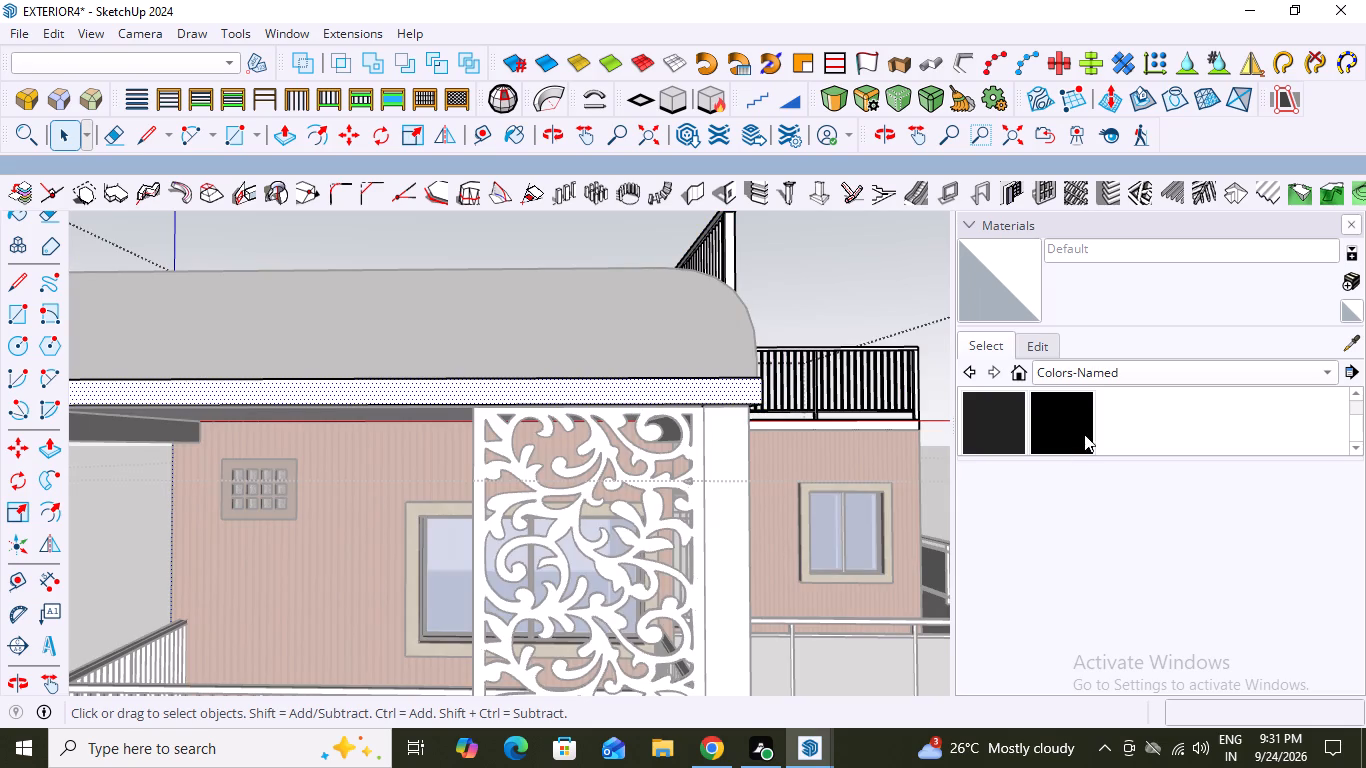
{"action": "left_click", "coordinate": [1084, 433]}
{"action": "left_click", "coordinate": [604, 395]}
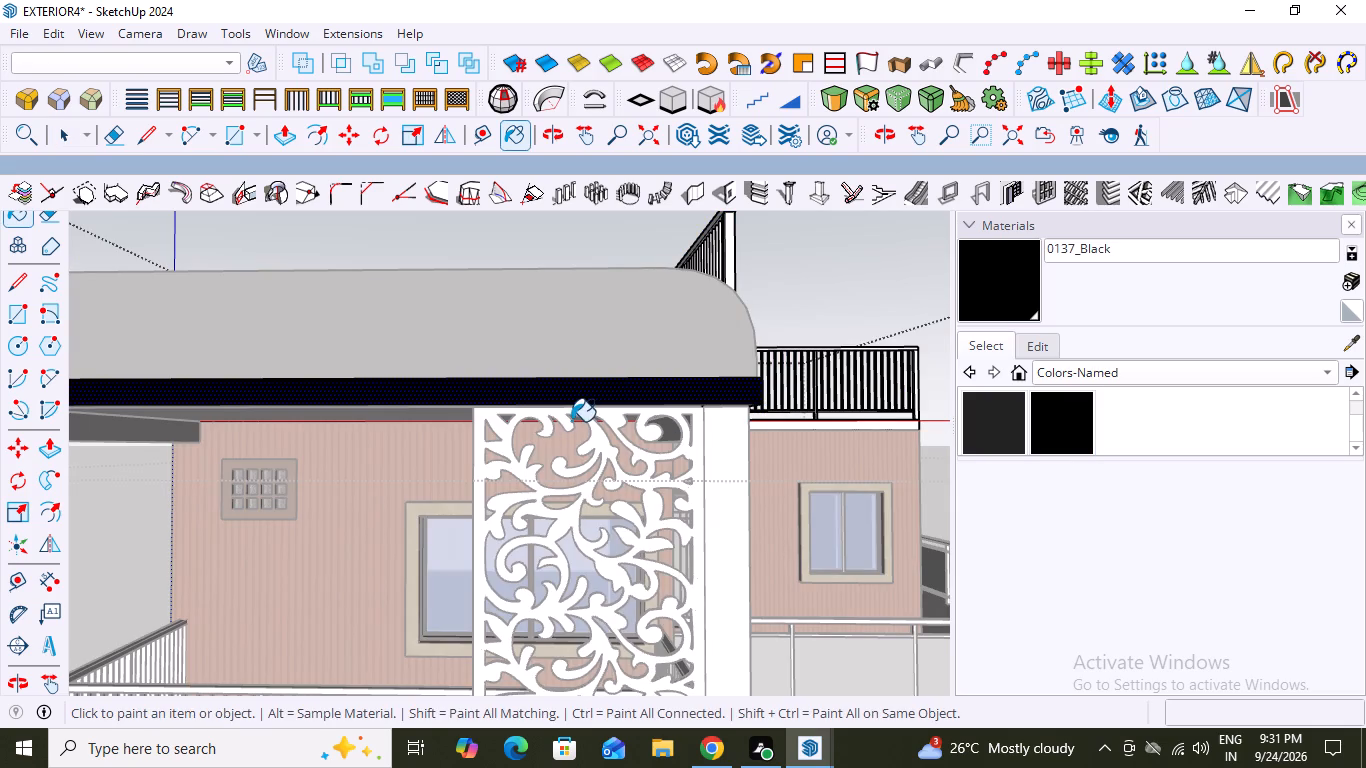
{"action": "key", "text": "space"}
{"action": "left_click", "coordinate": [841, 245]}
{"action": "left_click", "coordinate": [808, 290]}
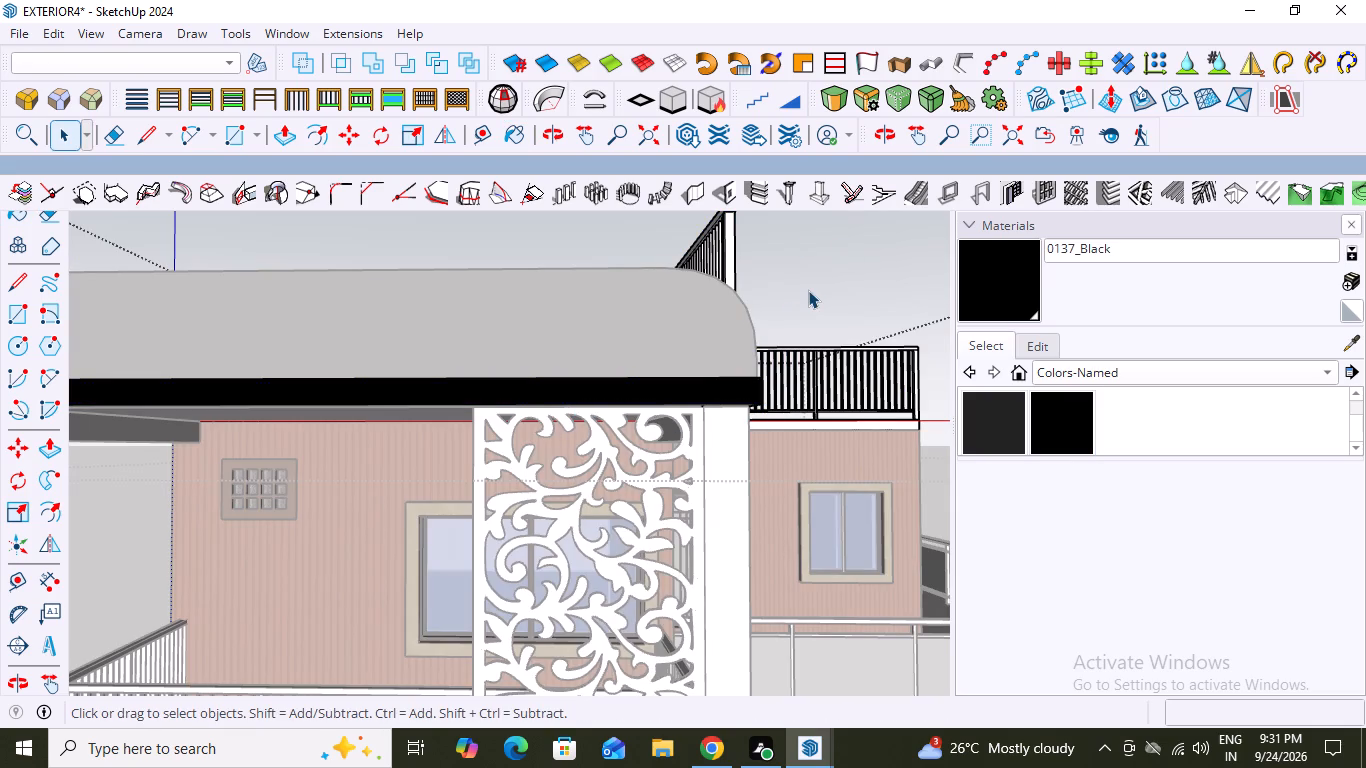
{"action": "scroll", "coordinate": [788, 317], "scroll_direction": "down", "scroll_amount": 8}
{"action": "double_click", "coordinate": [822, 265]}
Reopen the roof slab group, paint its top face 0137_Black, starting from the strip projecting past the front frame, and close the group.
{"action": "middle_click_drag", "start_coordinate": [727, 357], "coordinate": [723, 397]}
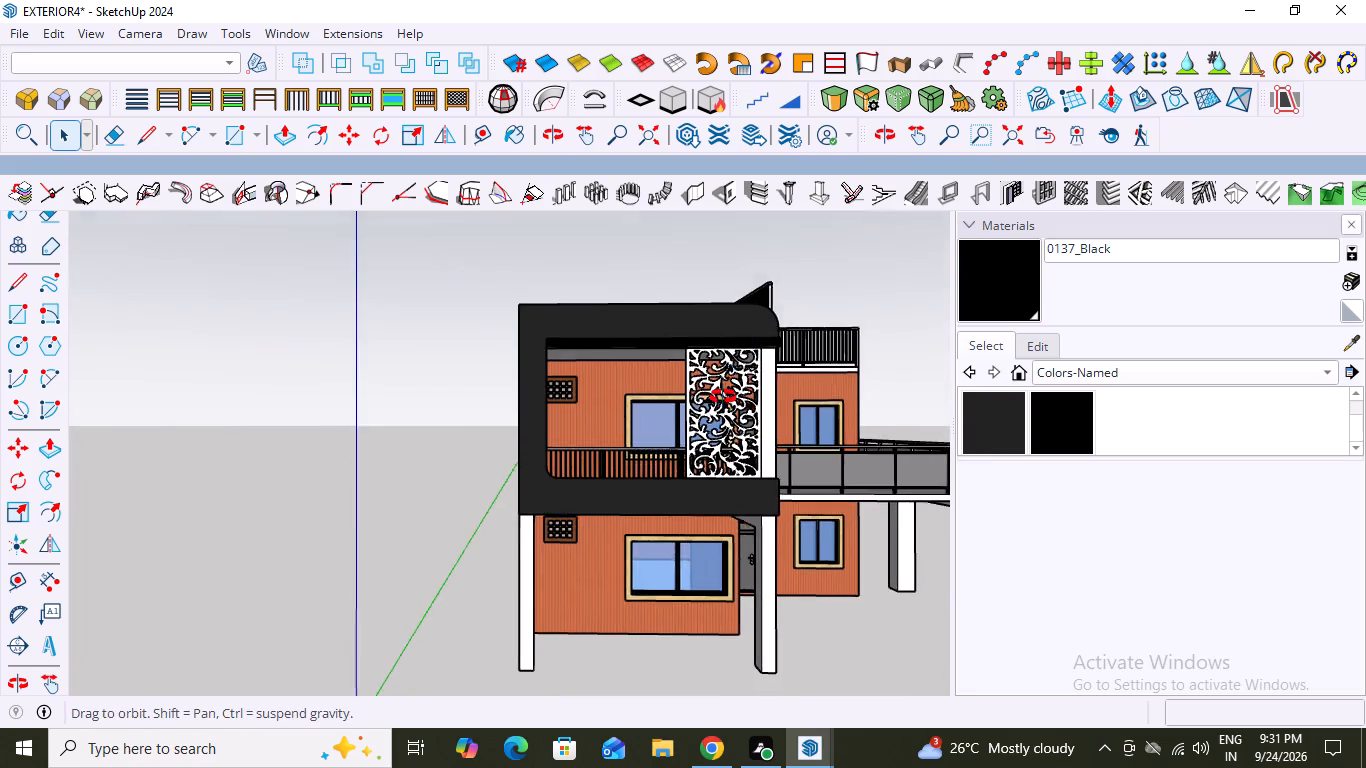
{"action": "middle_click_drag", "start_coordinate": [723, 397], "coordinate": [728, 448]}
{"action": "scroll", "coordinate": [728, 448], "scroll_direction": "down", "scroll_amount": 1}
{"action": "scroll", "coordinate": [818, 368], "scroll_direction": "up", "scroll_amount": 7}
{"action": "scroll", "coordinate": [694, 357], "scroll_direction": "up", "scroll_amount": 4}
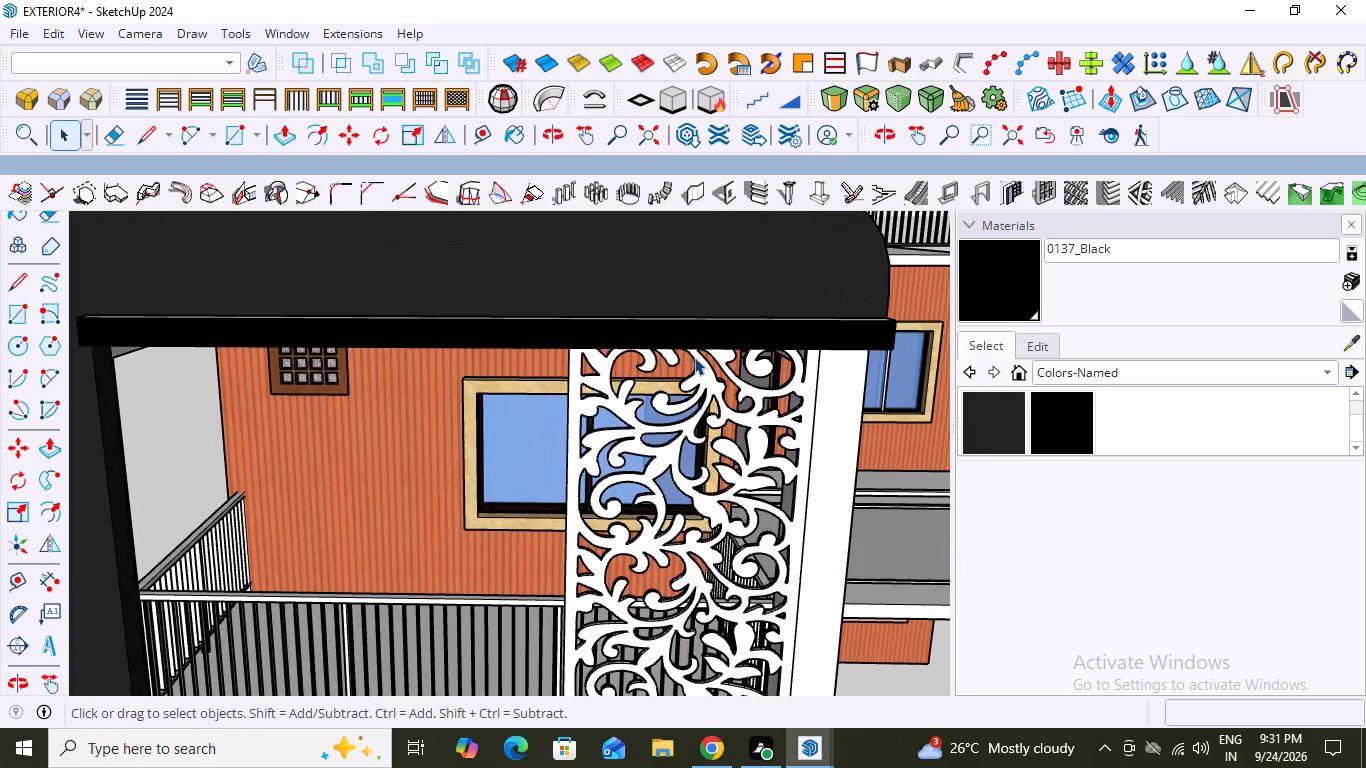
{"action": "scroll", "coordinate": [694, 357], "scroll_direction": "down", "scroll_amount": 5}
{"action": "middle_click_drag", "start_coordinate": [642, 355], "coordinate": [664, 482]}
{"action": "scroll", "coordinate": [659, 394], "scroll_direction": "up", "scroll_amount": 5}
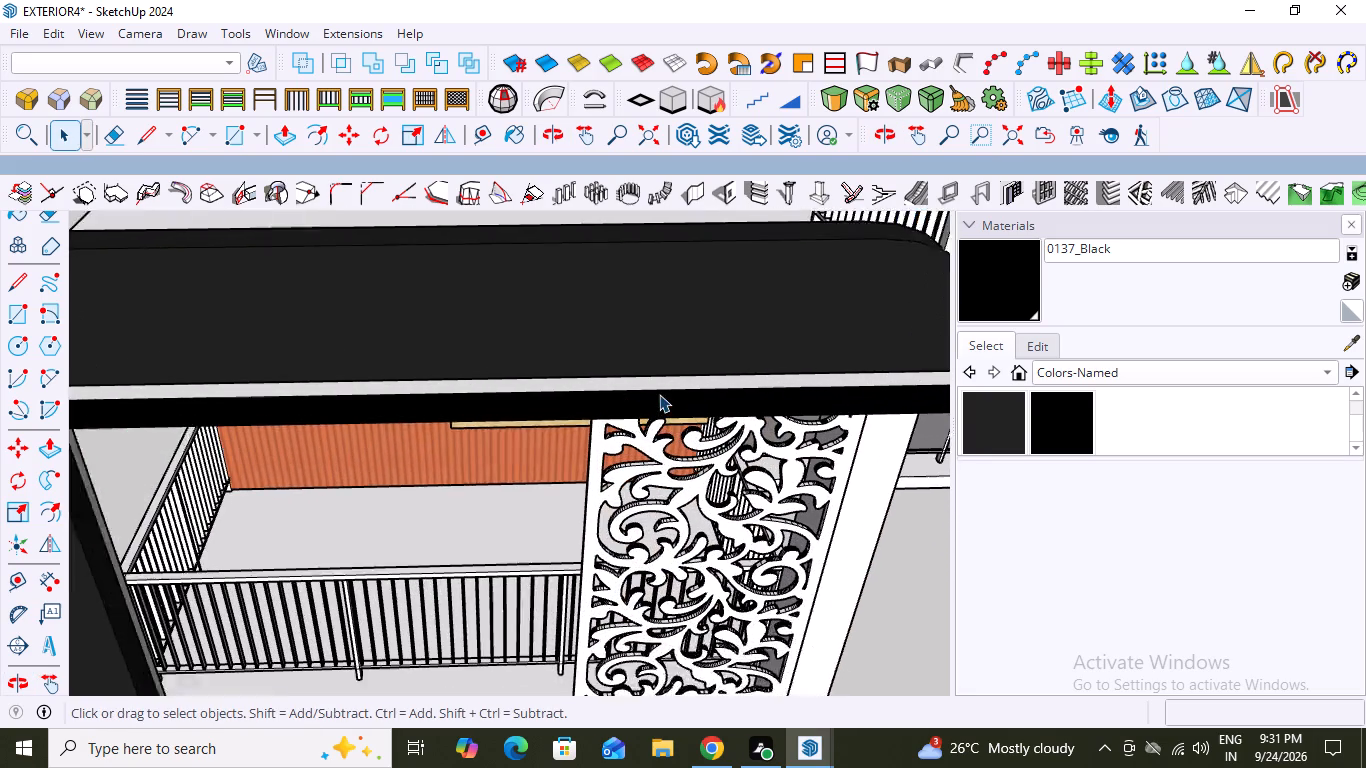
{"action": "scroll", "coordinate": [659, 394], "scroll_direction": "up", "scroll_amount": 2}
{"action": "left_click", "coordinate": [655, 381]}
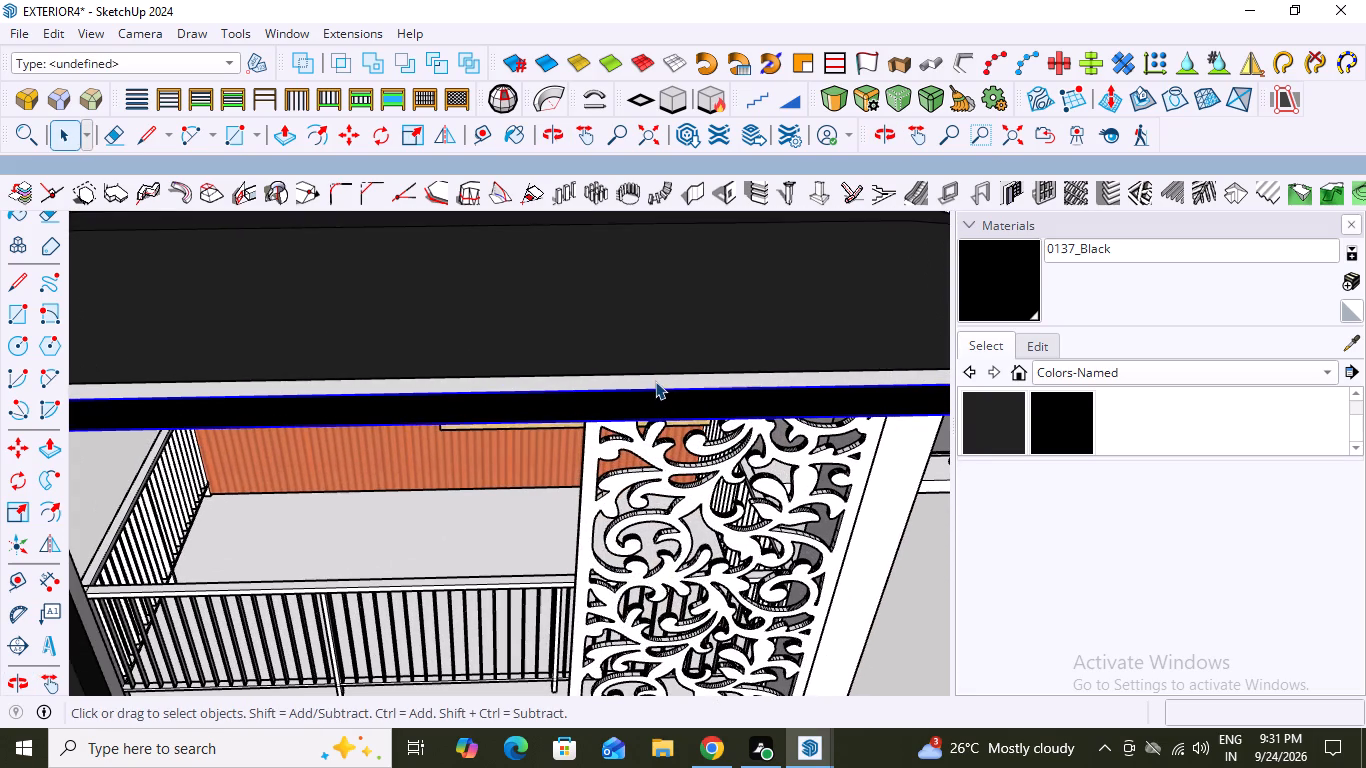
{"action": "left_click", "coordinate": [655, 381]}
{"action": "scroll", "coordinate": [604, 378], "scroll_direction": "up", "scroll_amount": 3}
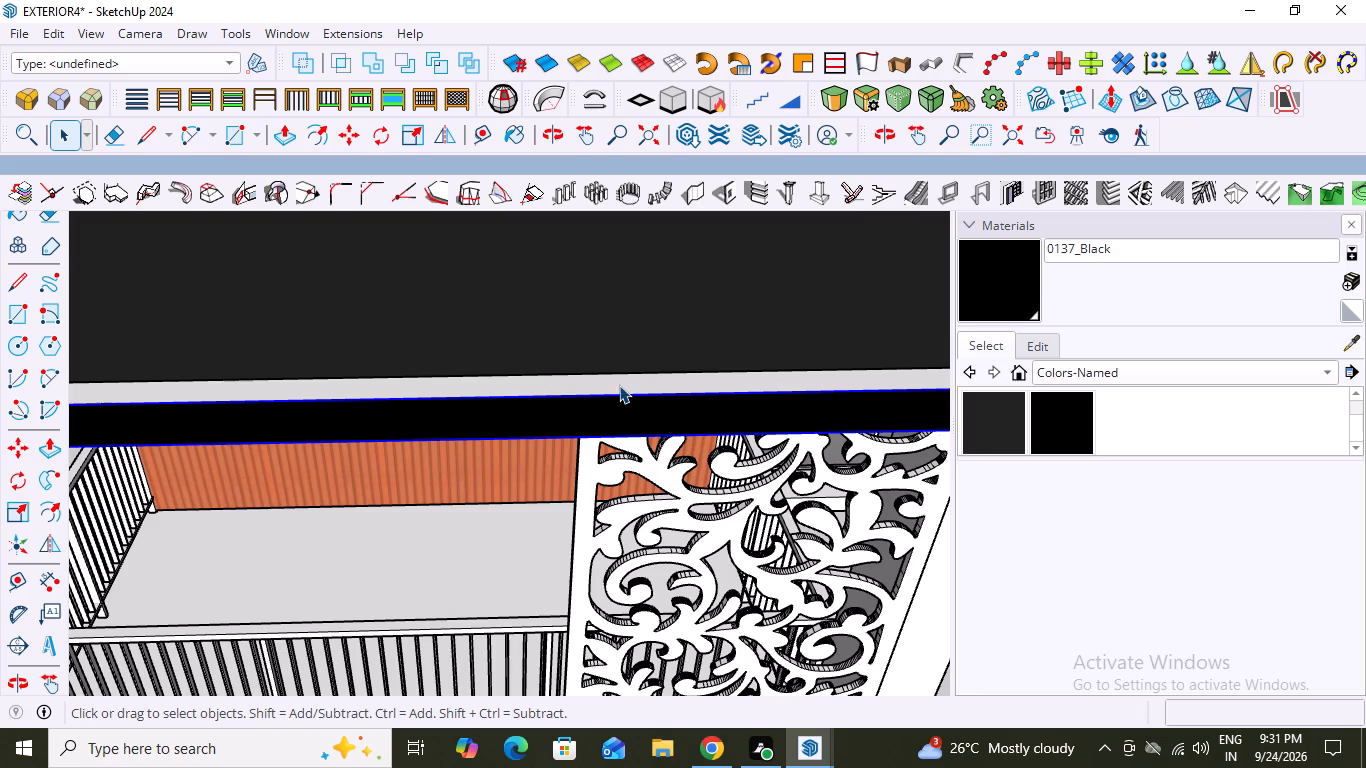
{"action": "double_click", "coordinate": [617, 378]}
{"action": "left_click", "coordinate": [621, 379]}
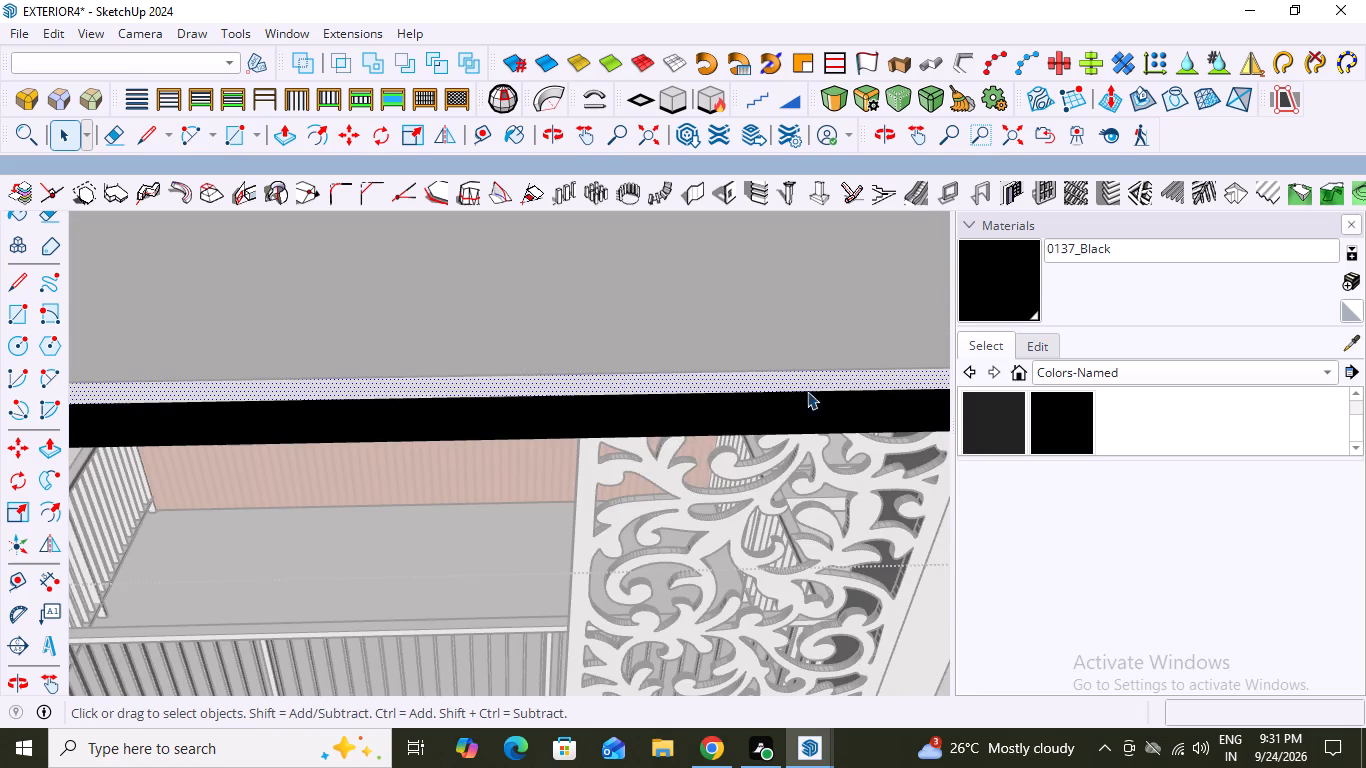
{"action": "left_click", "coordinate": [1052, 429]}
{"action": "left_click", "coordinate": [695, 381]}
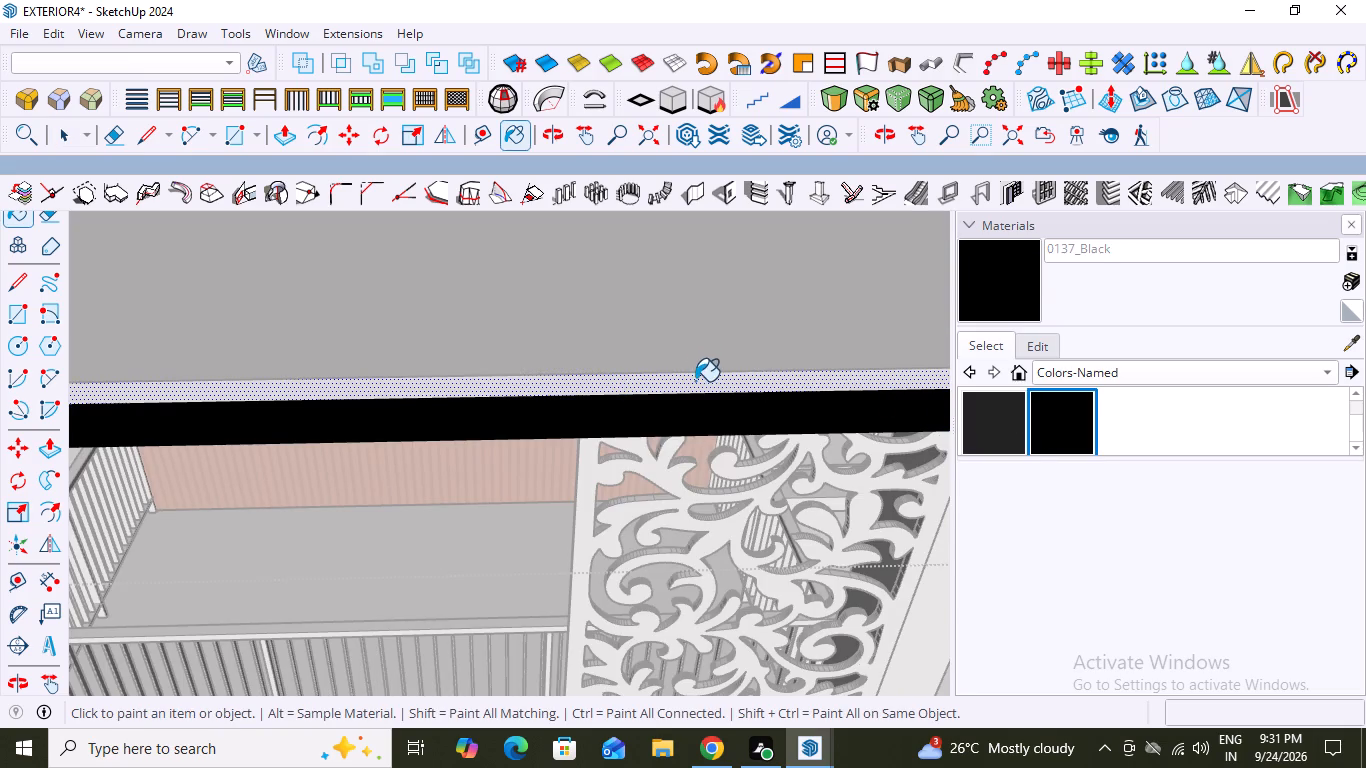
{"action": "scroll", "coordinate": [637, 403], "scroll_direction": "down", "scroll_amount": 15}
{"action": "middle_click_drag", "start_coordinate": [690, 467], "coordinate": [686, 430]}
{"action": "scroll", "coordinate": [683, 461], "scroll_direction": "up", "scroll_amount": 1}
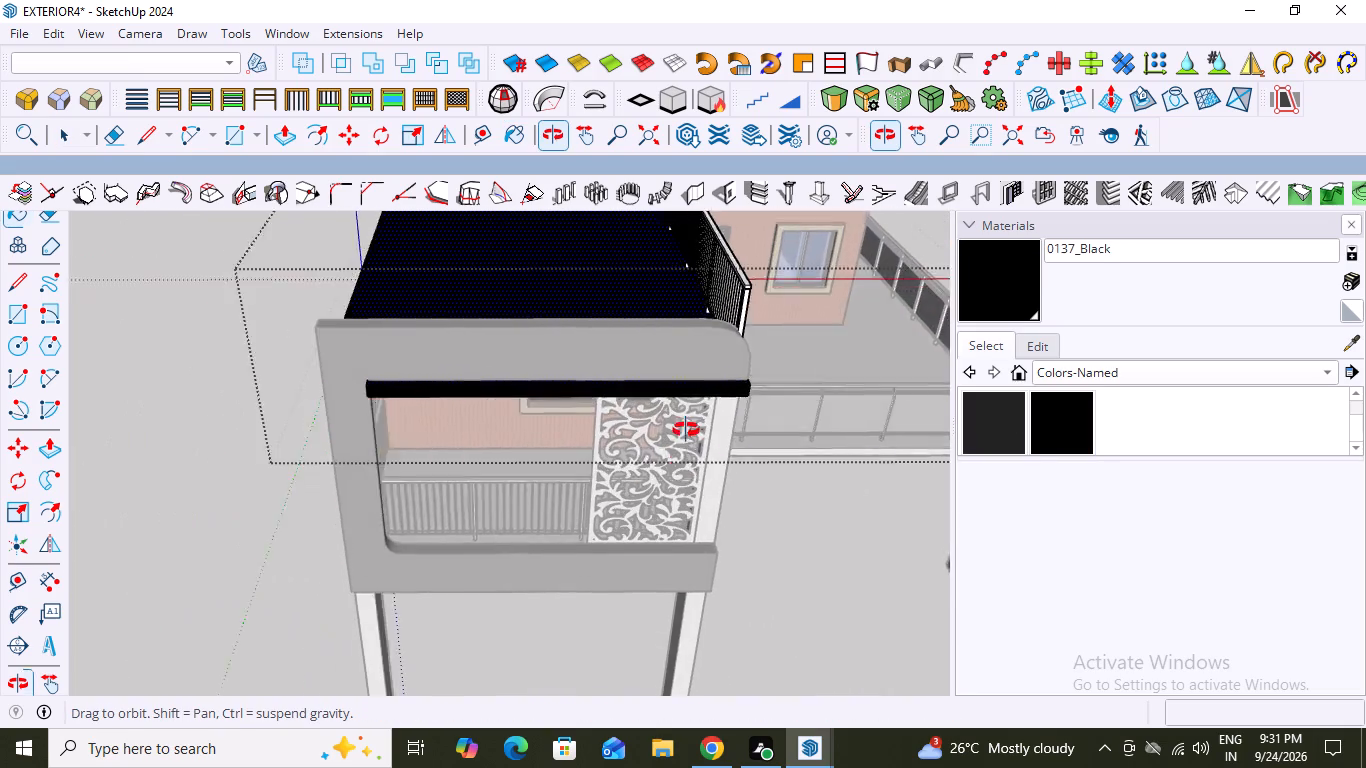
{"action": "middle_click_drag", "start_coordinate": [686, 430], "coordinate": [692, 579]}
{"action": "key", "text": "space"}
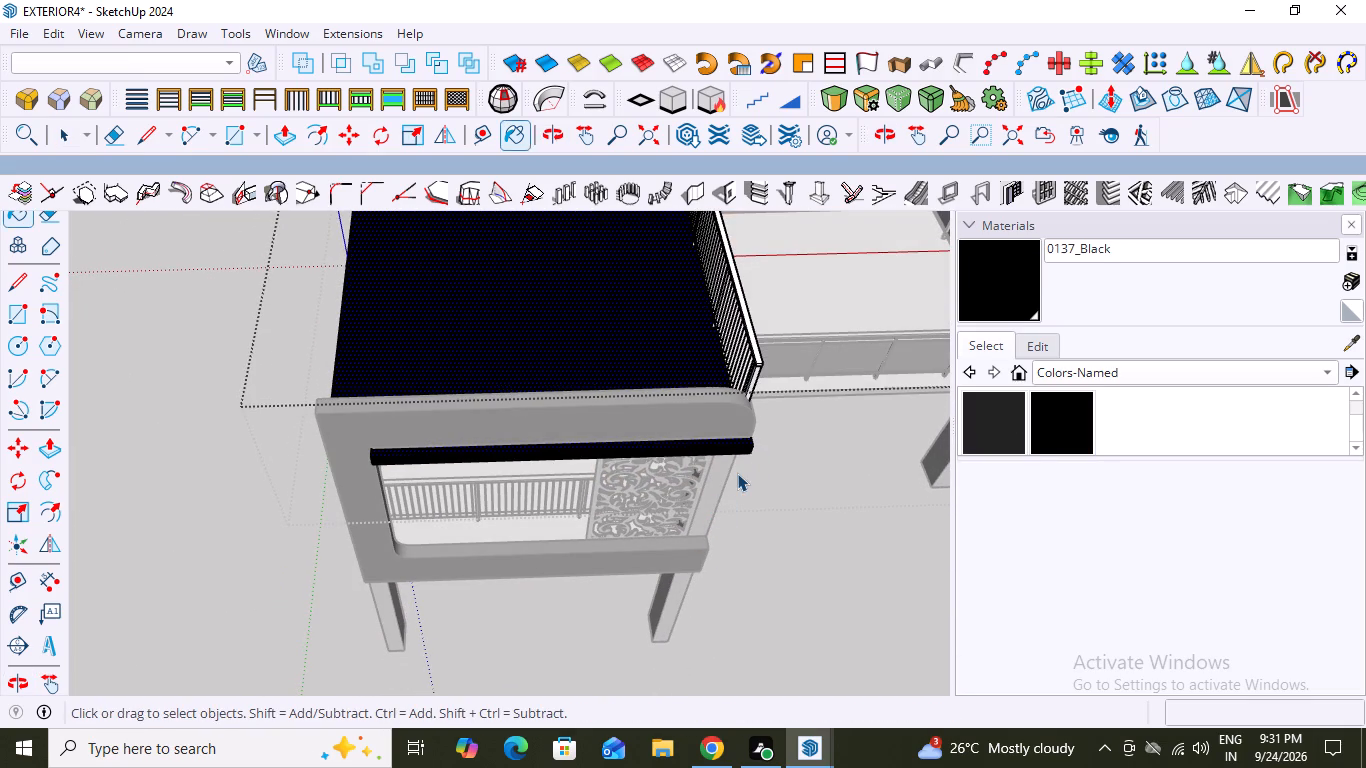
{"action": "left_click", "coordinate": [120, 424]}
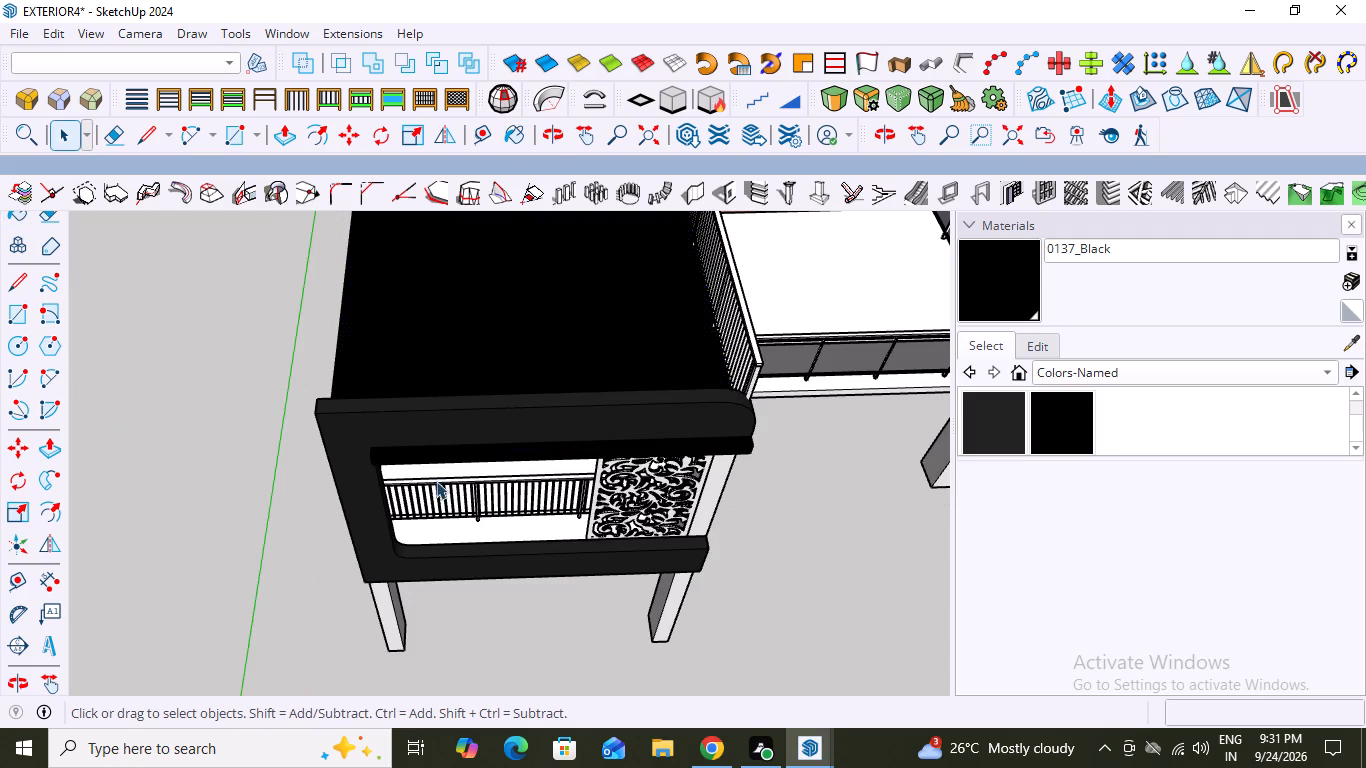
Open the roof slab group, paint its top face 0128_White from the Colors-Named collection, and close the group.
{"action": "scroll", "coordinate": [556, 414], "scroll_direction": "down", "scroll_amount": 8}
{"action": "middle_click_drag", "start_coordinate": [603, 466], "coordinate": [648, 433]}
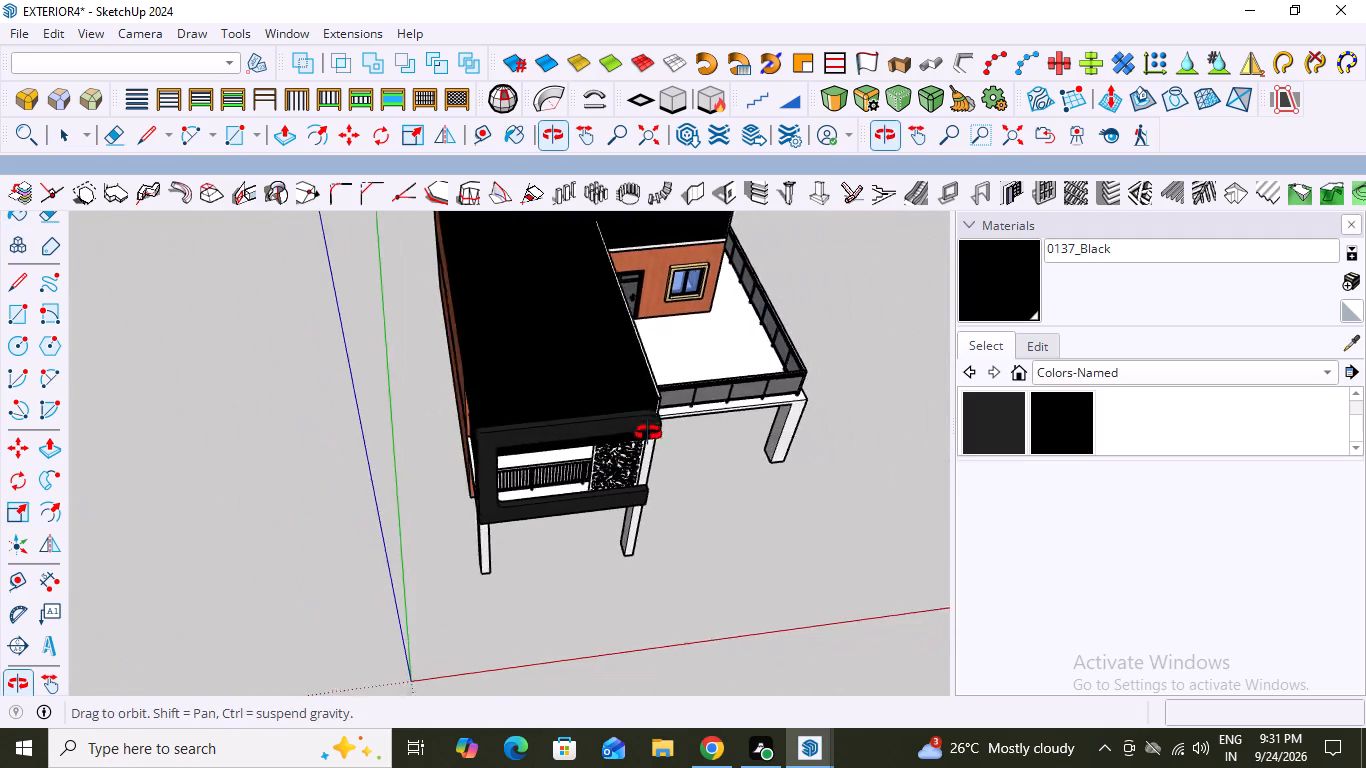
{"action": "middle_click_drag", "start_coordinate": [648, 433], "coordinate": [633, 362]}
{"action": "left_click", "coordinate": [570, 317]}
{"action": "double_click", "coordinate": [570, 317]}
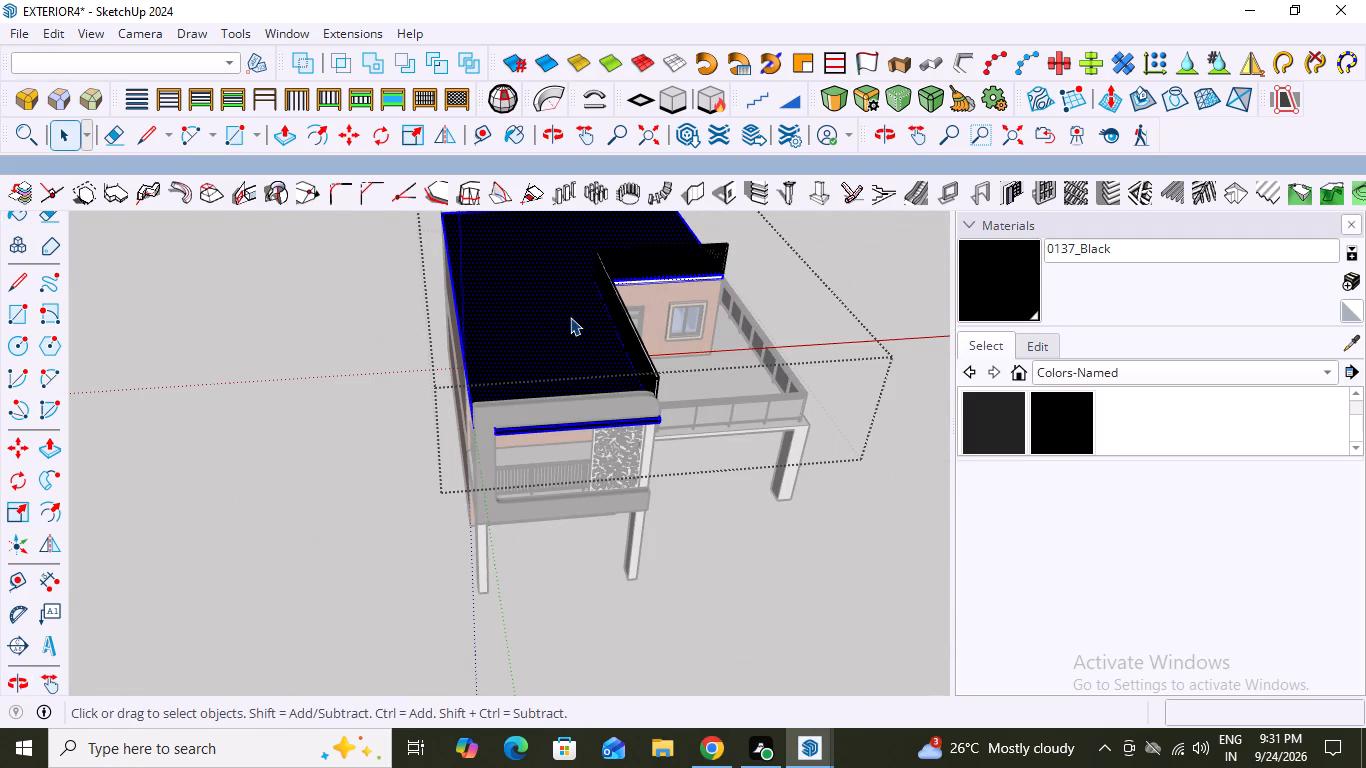
{"action": "left_click", "coordinate": [570, 317]}
{"action": "left_click", "coordinate": [570, 317]}
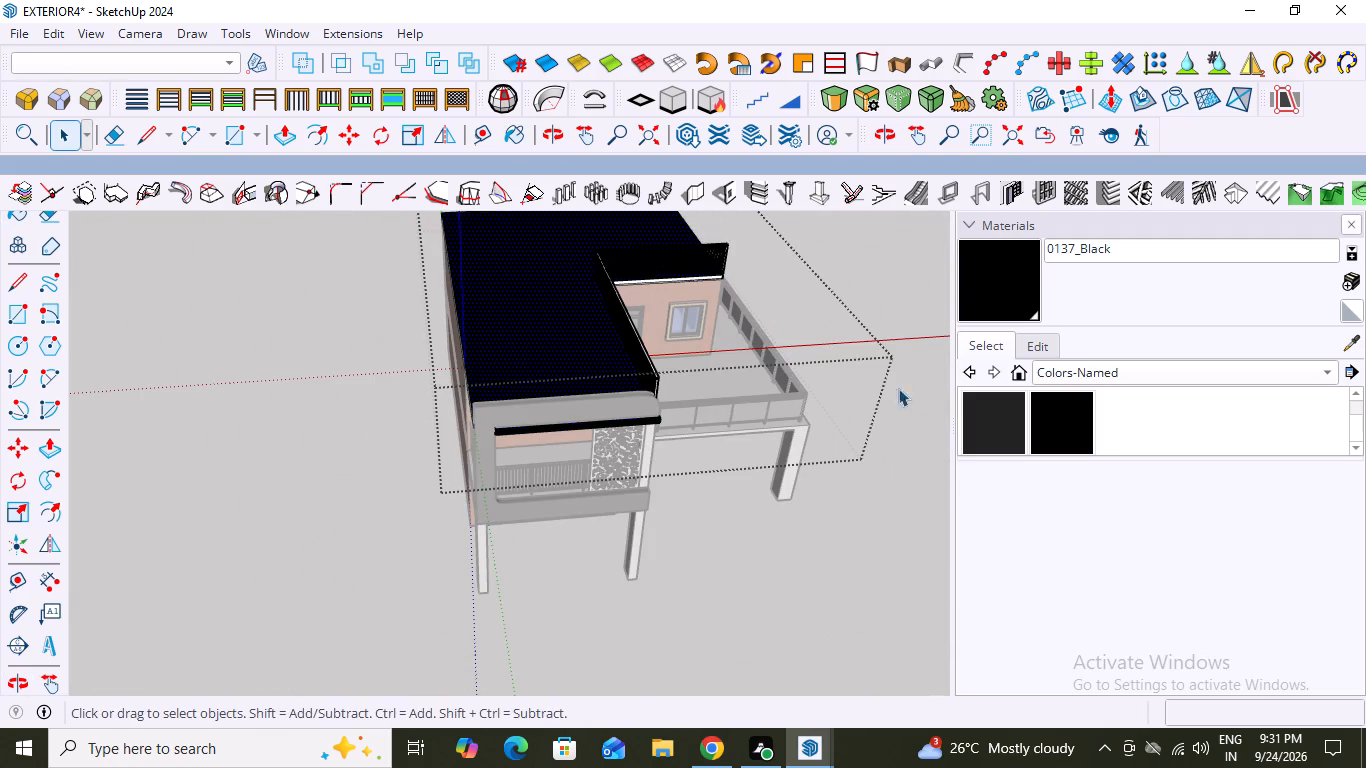
{"action": "scroll", "coordinate": [975, 408], "scroll_direction": "up", "scroll_amount": 2}
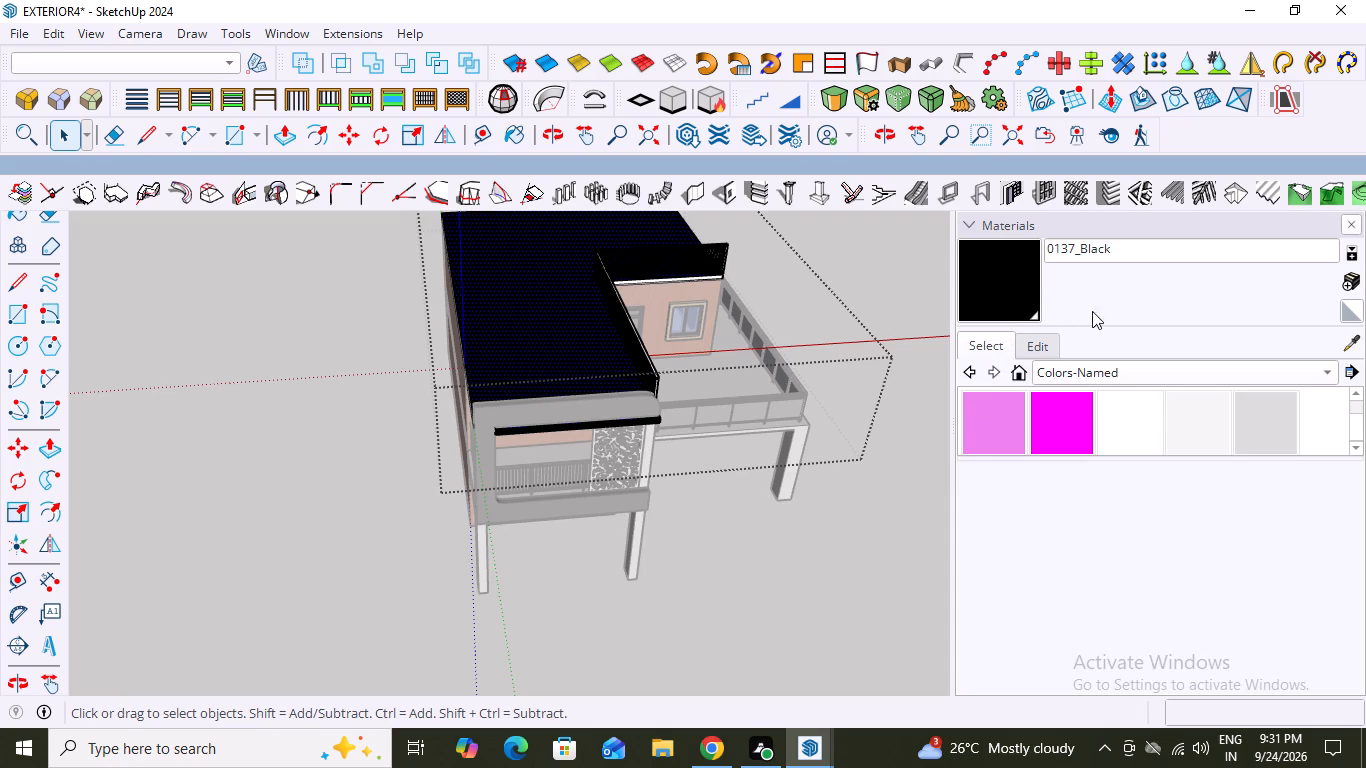
{"action": "left_click", "coordinate": [1139, 425]}
{"action": "left_click", "coordinate": [583, 320]}
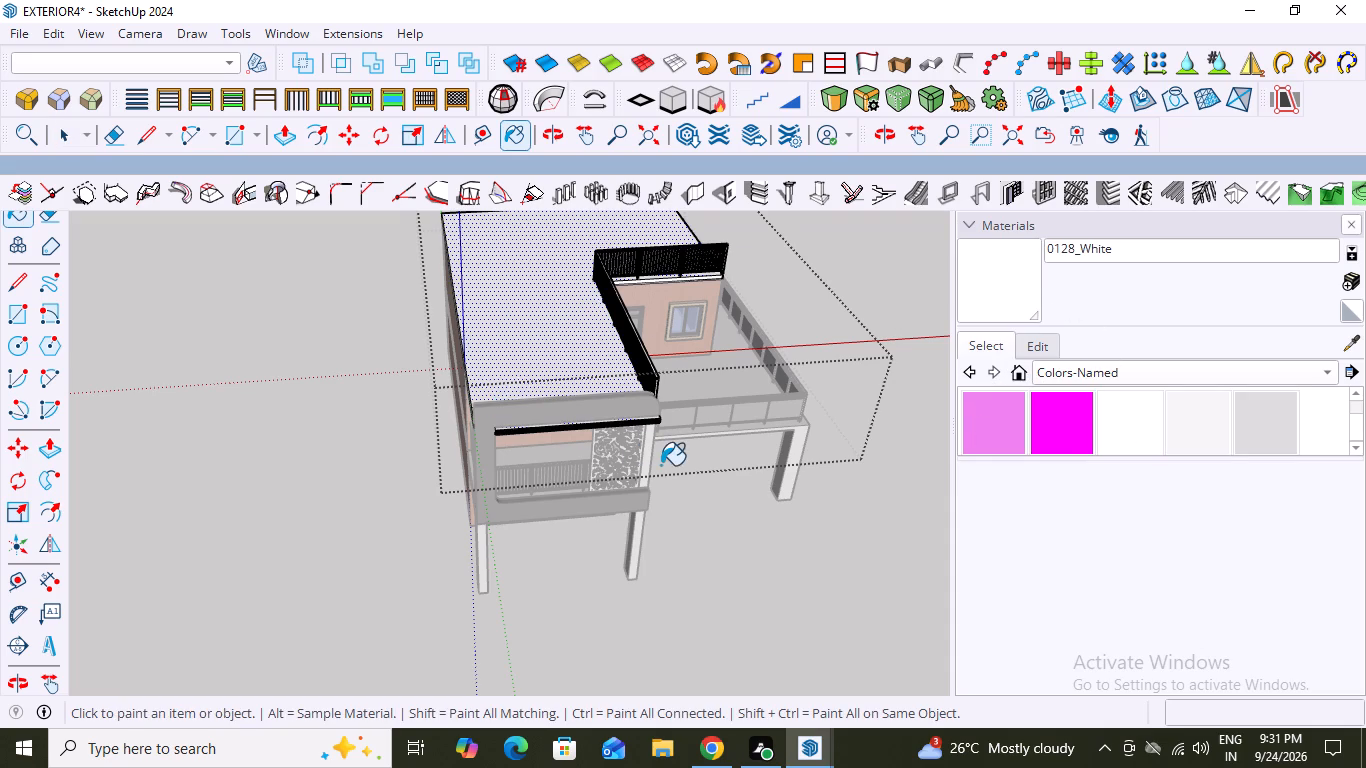
{"action": "scroll", "coordinate": [661, 465], "scroll_direction": "up", "scroll_amount": 3}
{"action": "key", "text": "space"}
{"action": "left_click", "coordinate": [177, 395]}
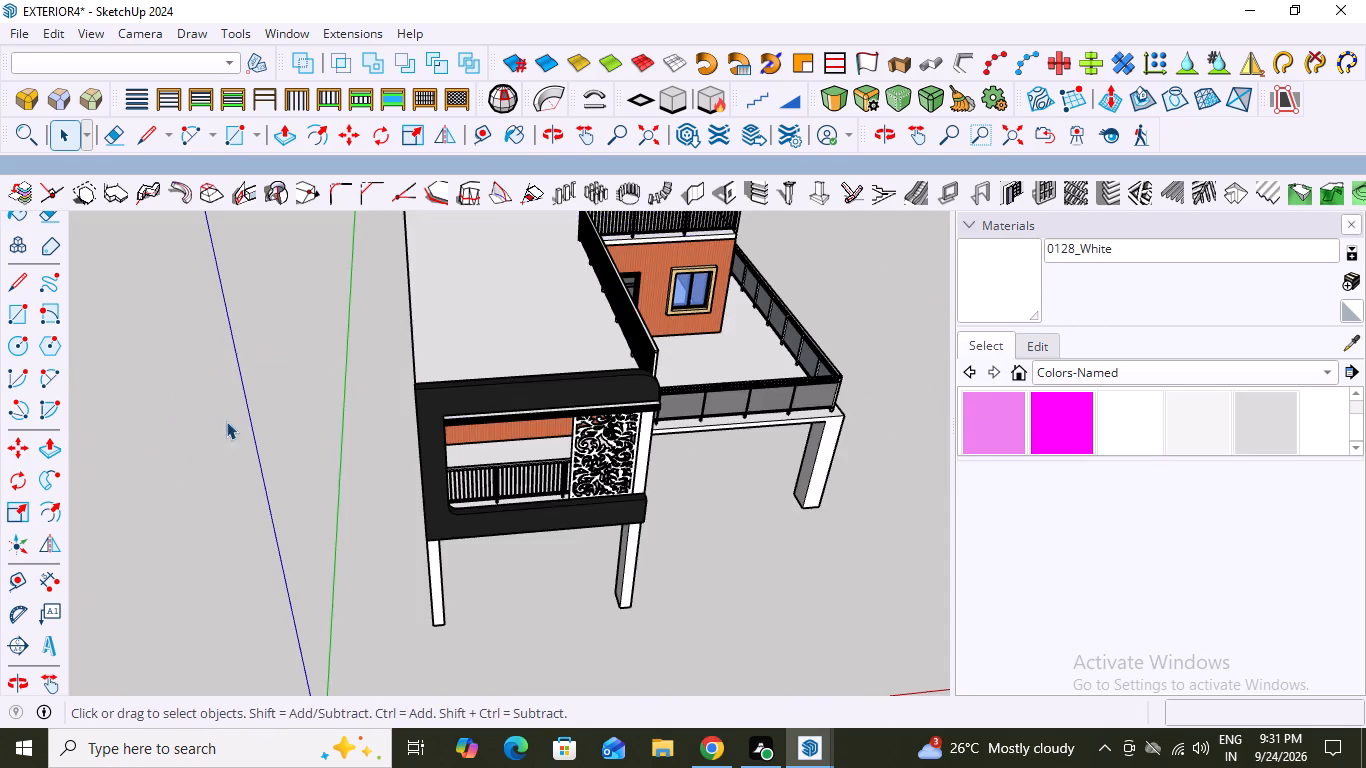
Select the front face of the dark frame around the upper balcony and paint it 0134_DimGray from the Colors-Named collection.
{"action": "middle_click_drag", "start_coordinate": [478, 439], "coordinate": [425, 322]}
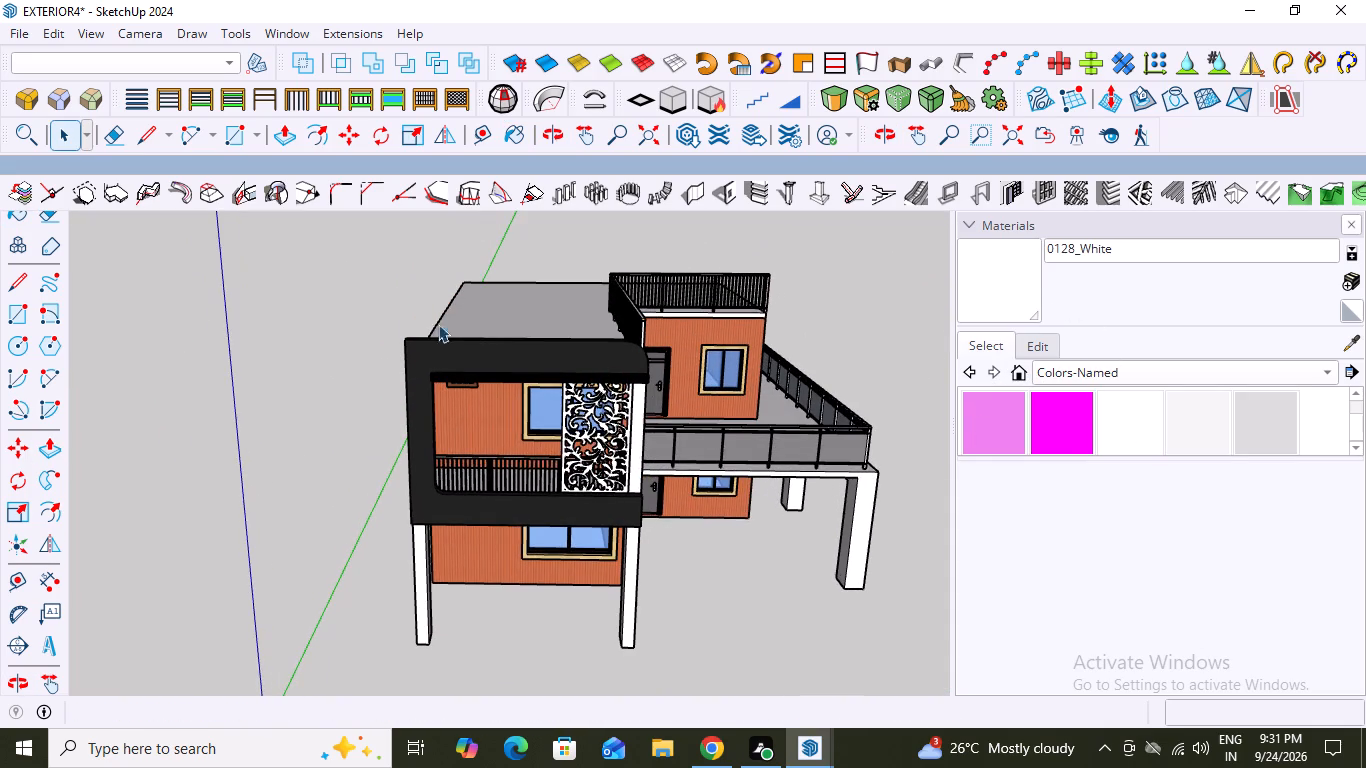
{"action": "scroll", "coordinate": [555, 376], "scroll_direction": "up", "scroll_amount": 11}
{"action": "scroll", "coordinate": [519, 418], "scroll_direction": "down", "scroll_amount": 7}
{"action": "middle_click_drag", "start_coordinate": [489, 463], "coordinate": [518, 371]}
{"action": "scroll", "coordinate": [518, 371], "scroll_direction": "up", "scroll_amount": 7}
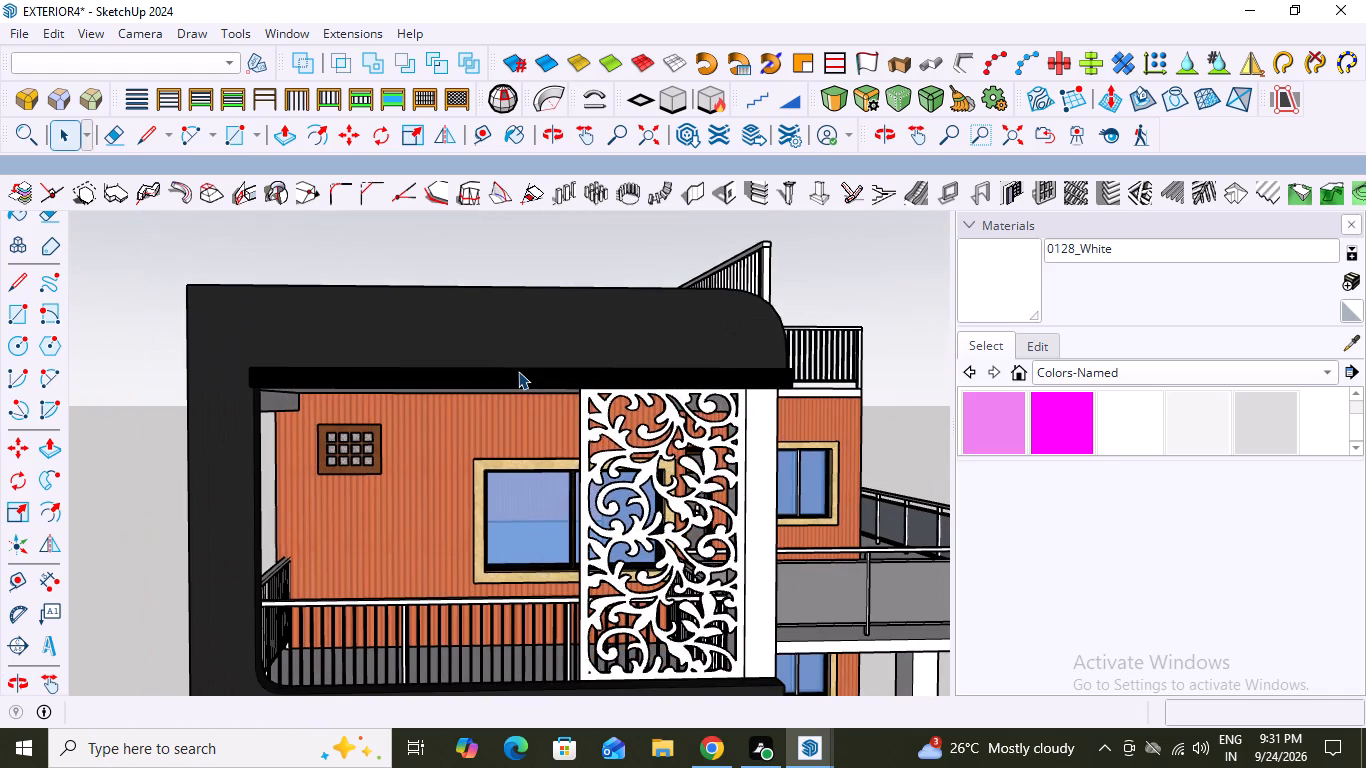
{"action": "scroll", "coordinate": [520, 369], "scroll_direction": "down", "scroll_amount": 6}
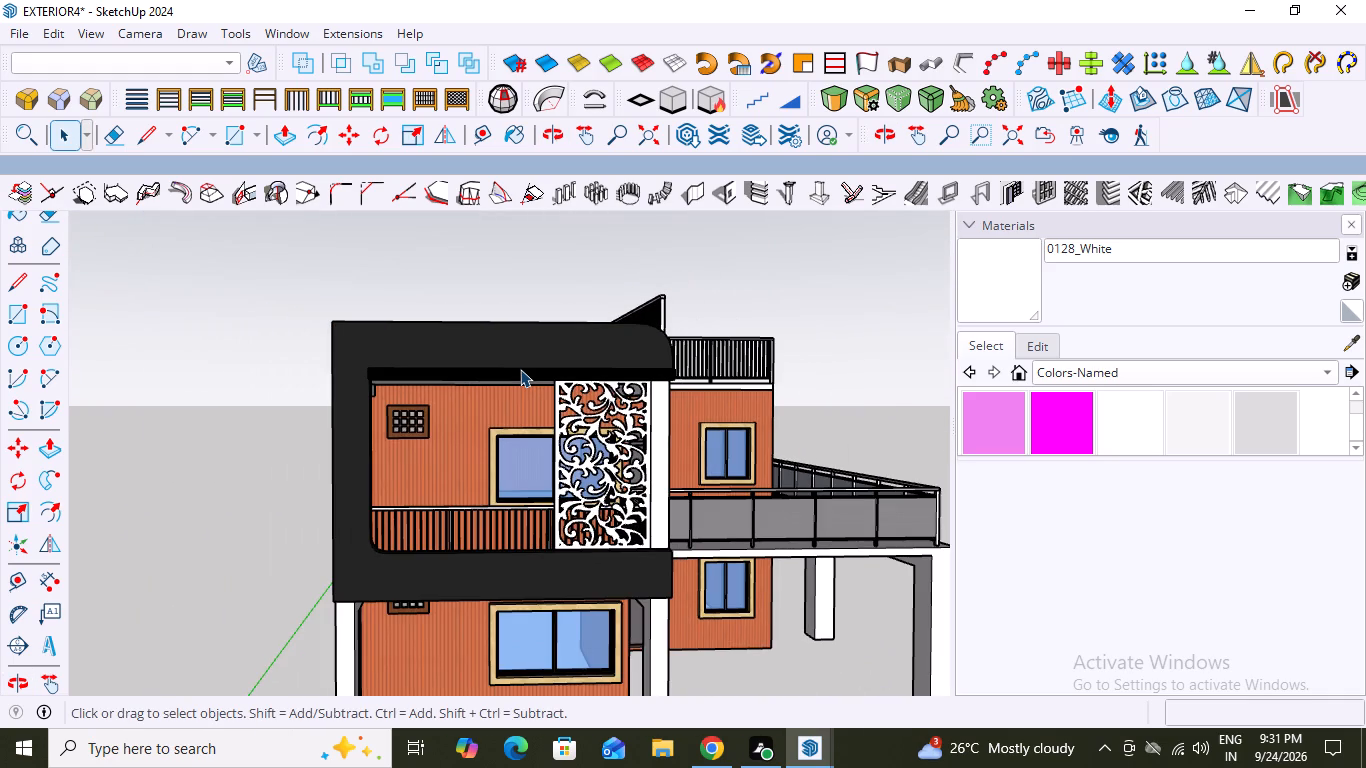
{"action": "scroll", "coordinate": [487, 345], "scroll_direction": "up", "scroll_amount": 3}
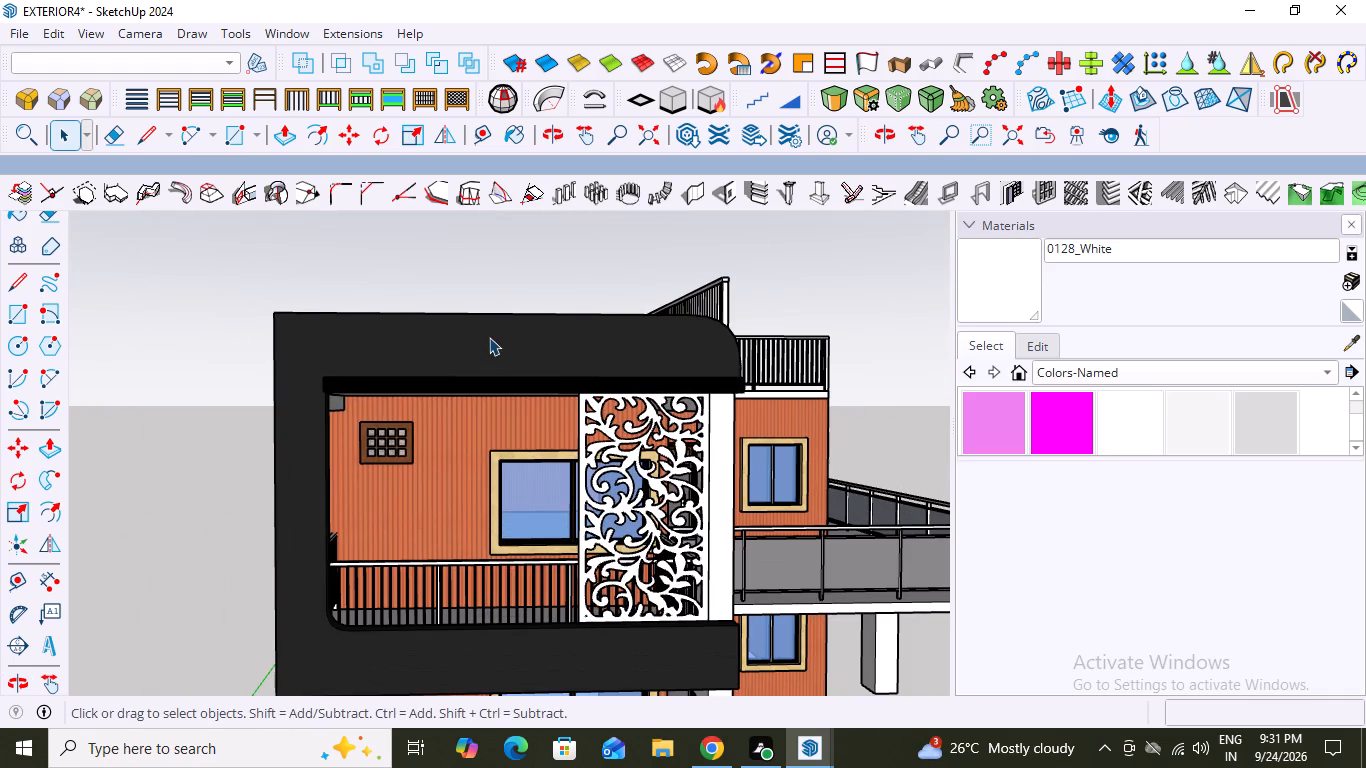
{"action": "left_click", "coordinate": [489, 337]}
{"action": "double_click", "coordinate": [489, 337]}
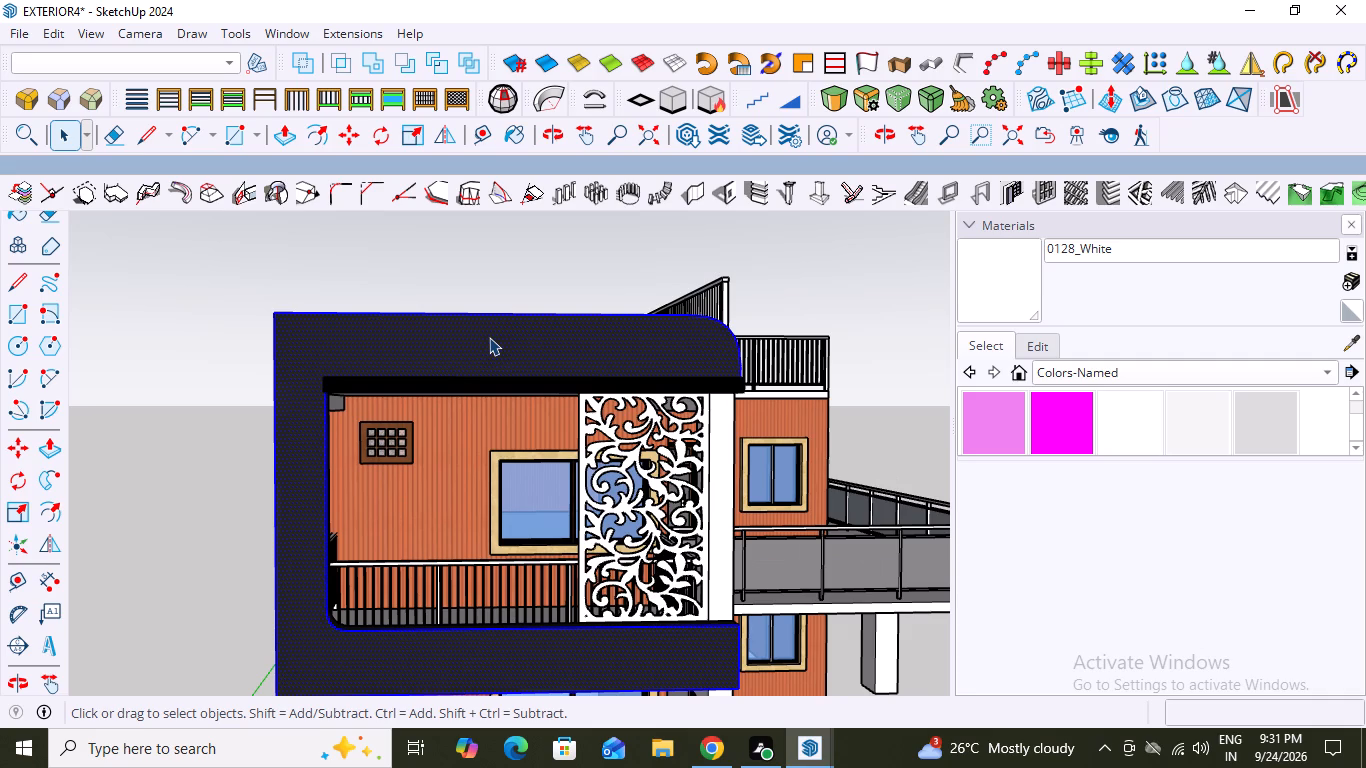
{"action": "scroll", "coordinate": [489, 337], "scroll_direction": "down", "scroll_amount": 4}
{"action": "scroll", "coordinate": [1302, 408], "scroll_direction": "up", "scroll_amount": 11}
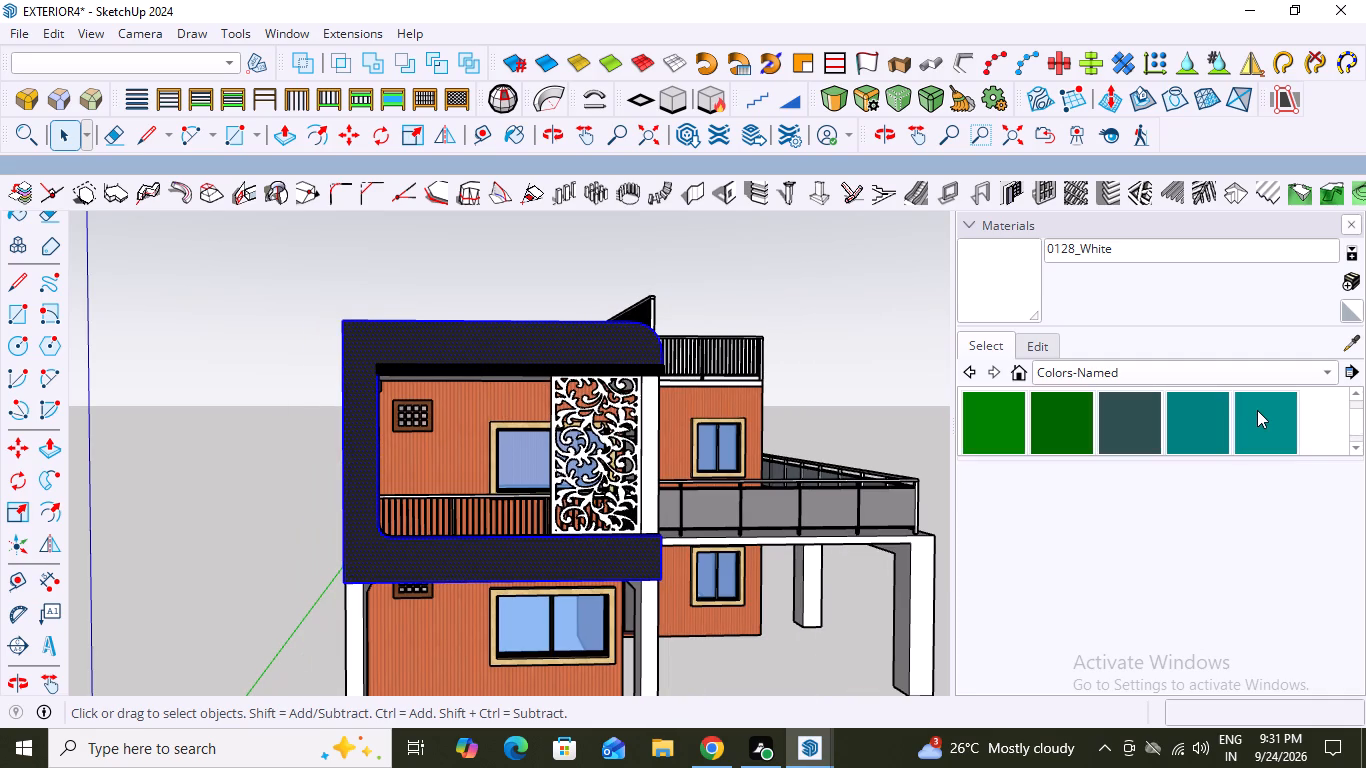
{"action": "scroll", "coordinate": [1257, 410], "scroll_direction": "up", "scroll_amount": 20}
{"action": "scroll", "coordinate": [1257, 410], "scroll_direction": "up", "scroll_amount": 5}
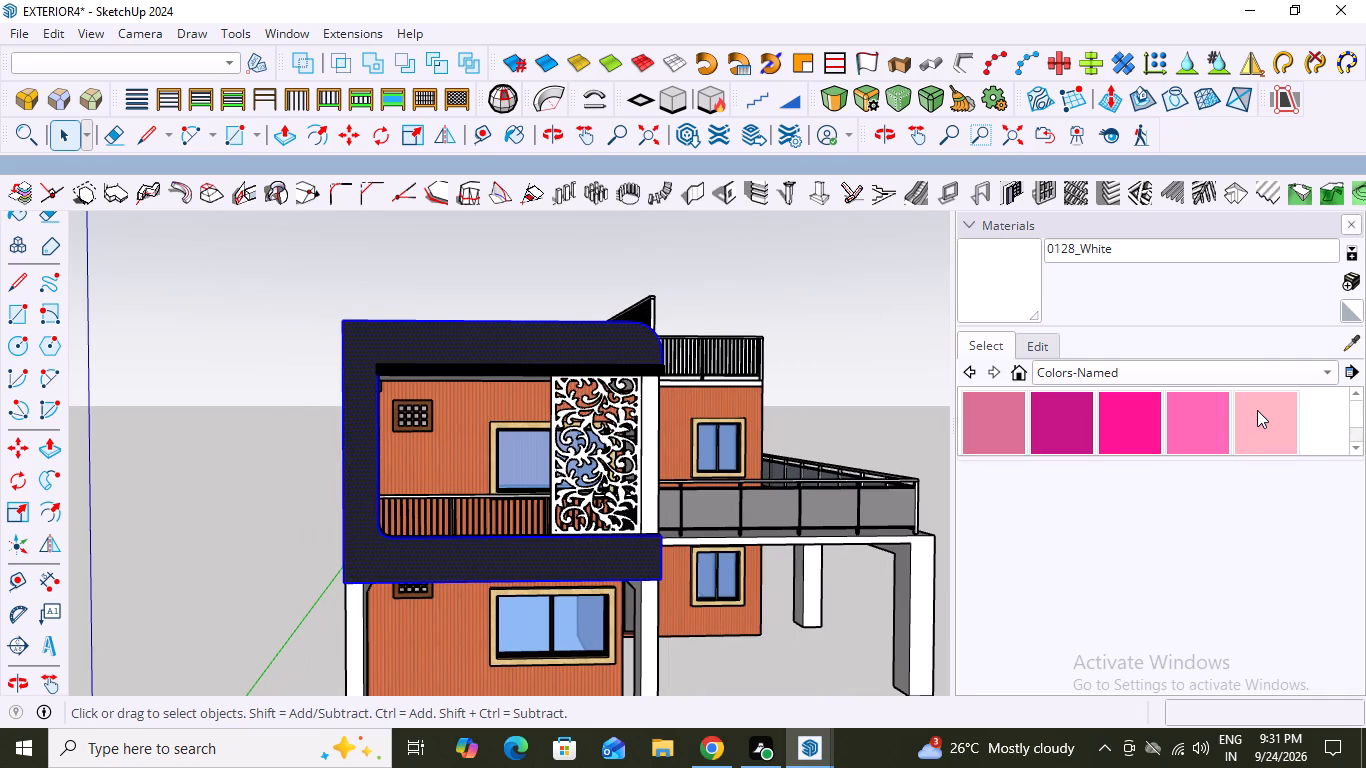
{"action": "scroll", "coordinate": [1257, 410], "scroll_direction": "up", "scroll_amount": 5}
{"action": "scroll", "coordinate": [1257, 410], "scroll_direction": "down", "scroll_amount": 20}
{"action": "scroll", "coordinate": [1257, 410], "scroll_direction": "down", "scroll_amount": 1}
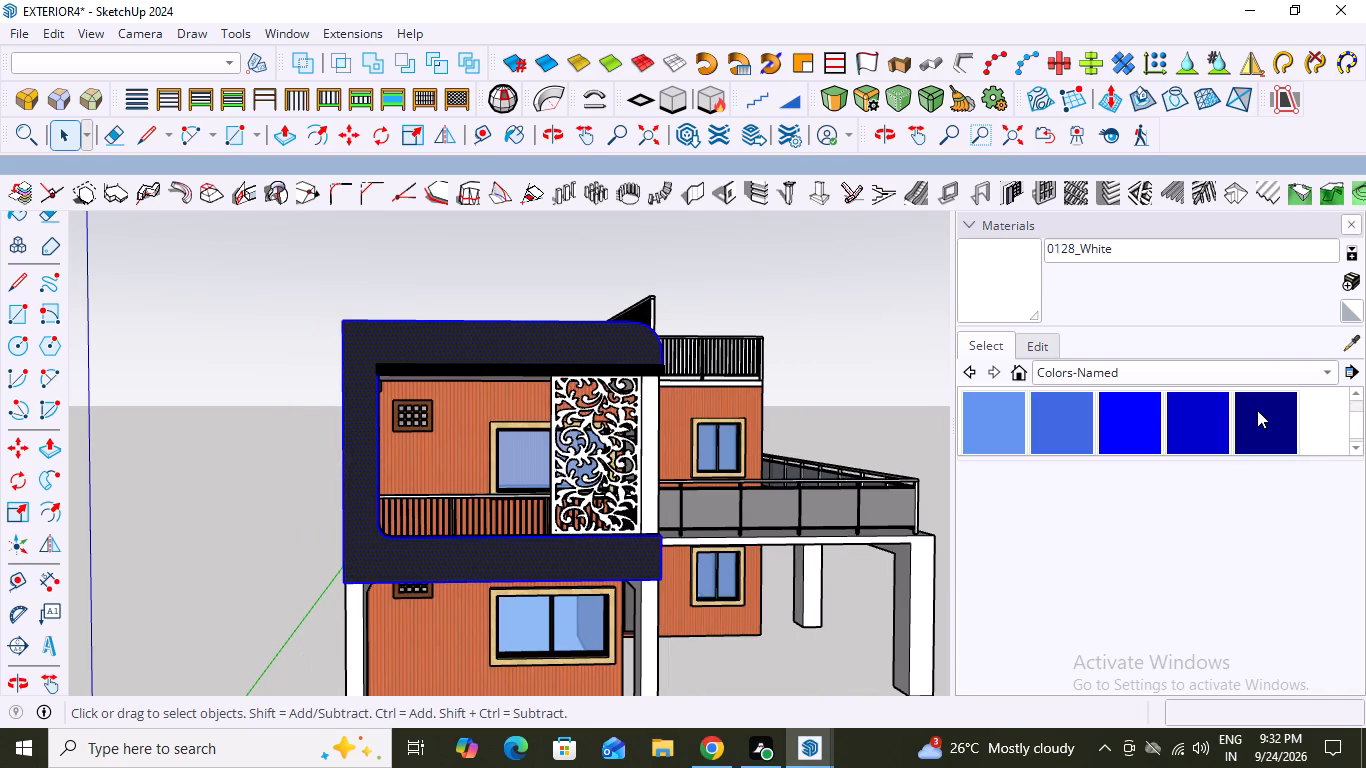
{"action": "scroll", "coordinate": [1257, 410], "scroll_direction": "up", "scroll_amount": 10}
{"action": "scroll", "coordinate": [1257, 410], "scroll_direction": "down", "scroll_amount": 7}
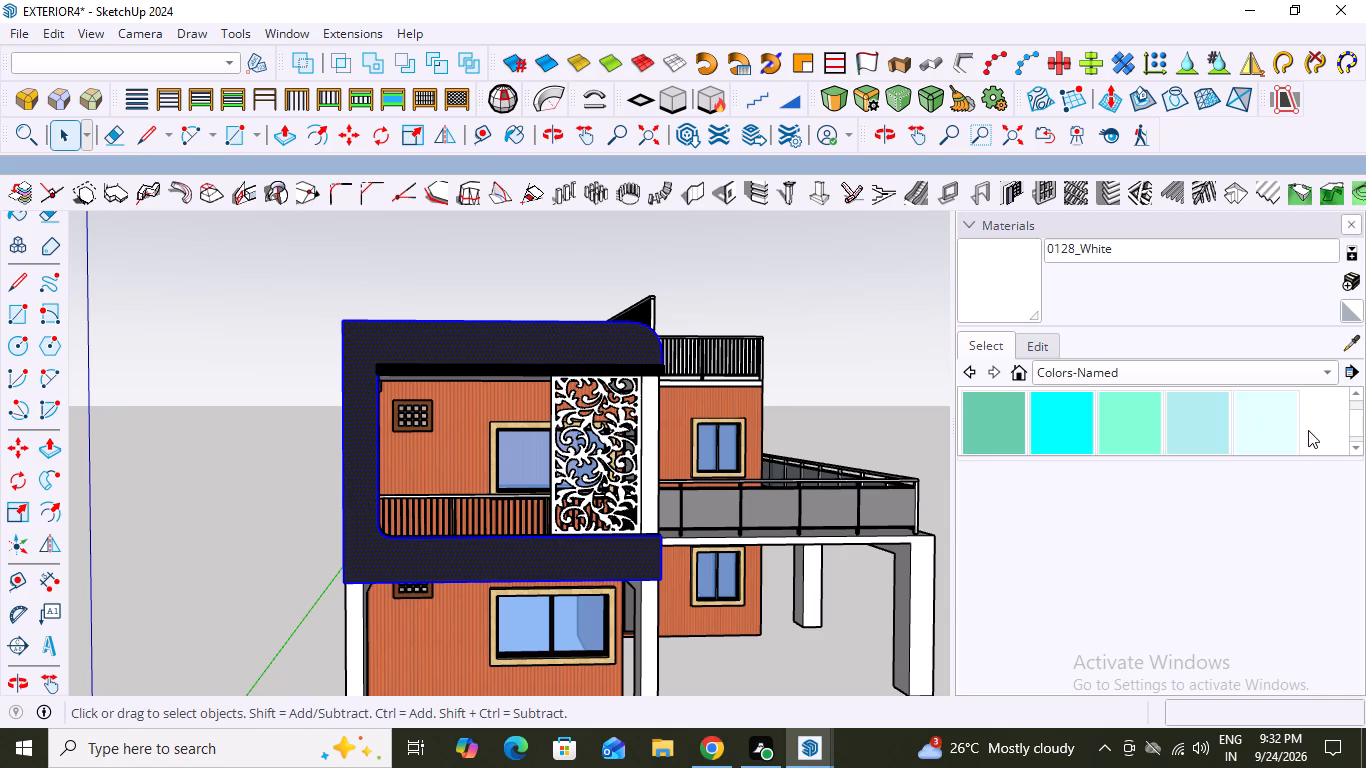
{"action": "scroll", "coordinate": [1308, 430], "scroll_direction": "up", "scroll_amount": 20}
{"action": "scroll", "coordinate": [1308, 430], "scroll_direction": "up", "scroll_amount": 13}
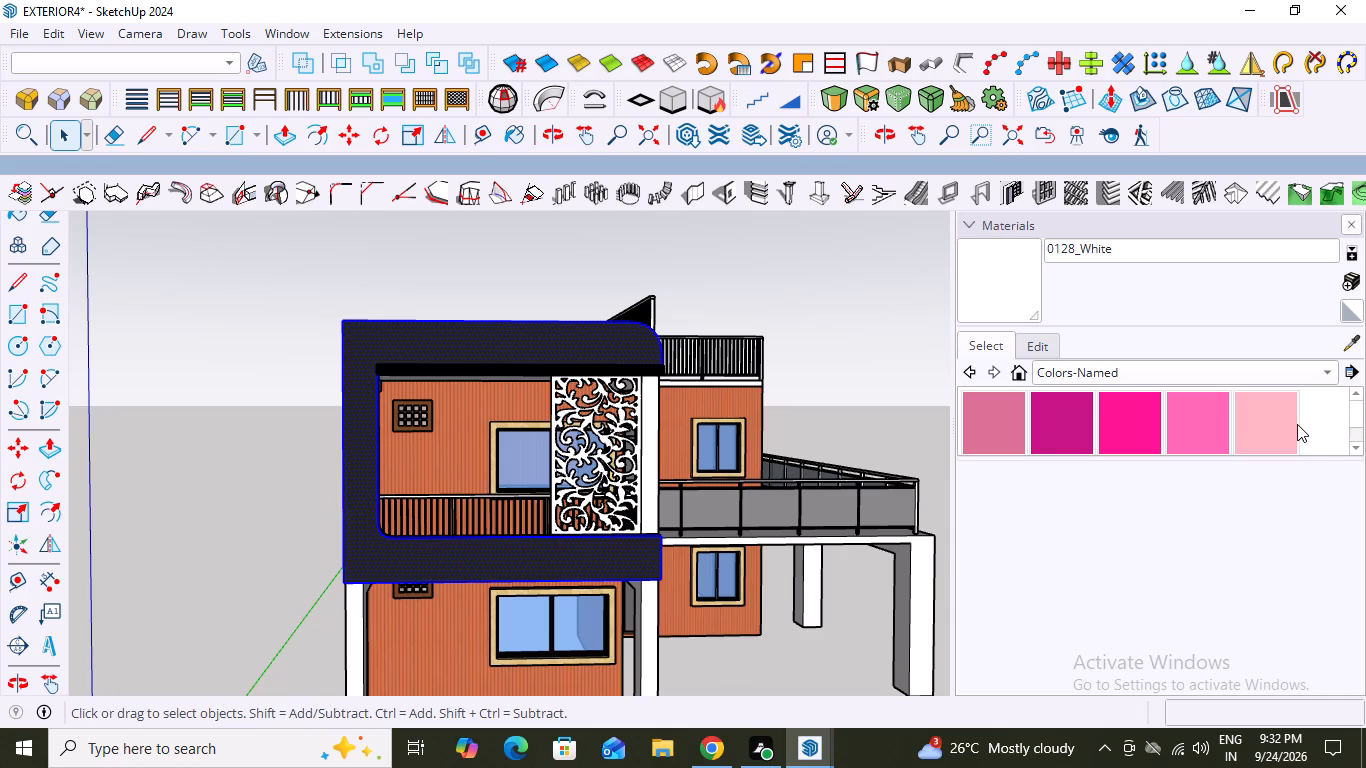
{"action": "scroll", "coordinate": [1297, 424], "scroll_direction": "down", "scroll_amount": 20}
{"action": "scroll", "coordinate": [1297, 424], "scroll_direction": "down", "scroll_amount": 8}
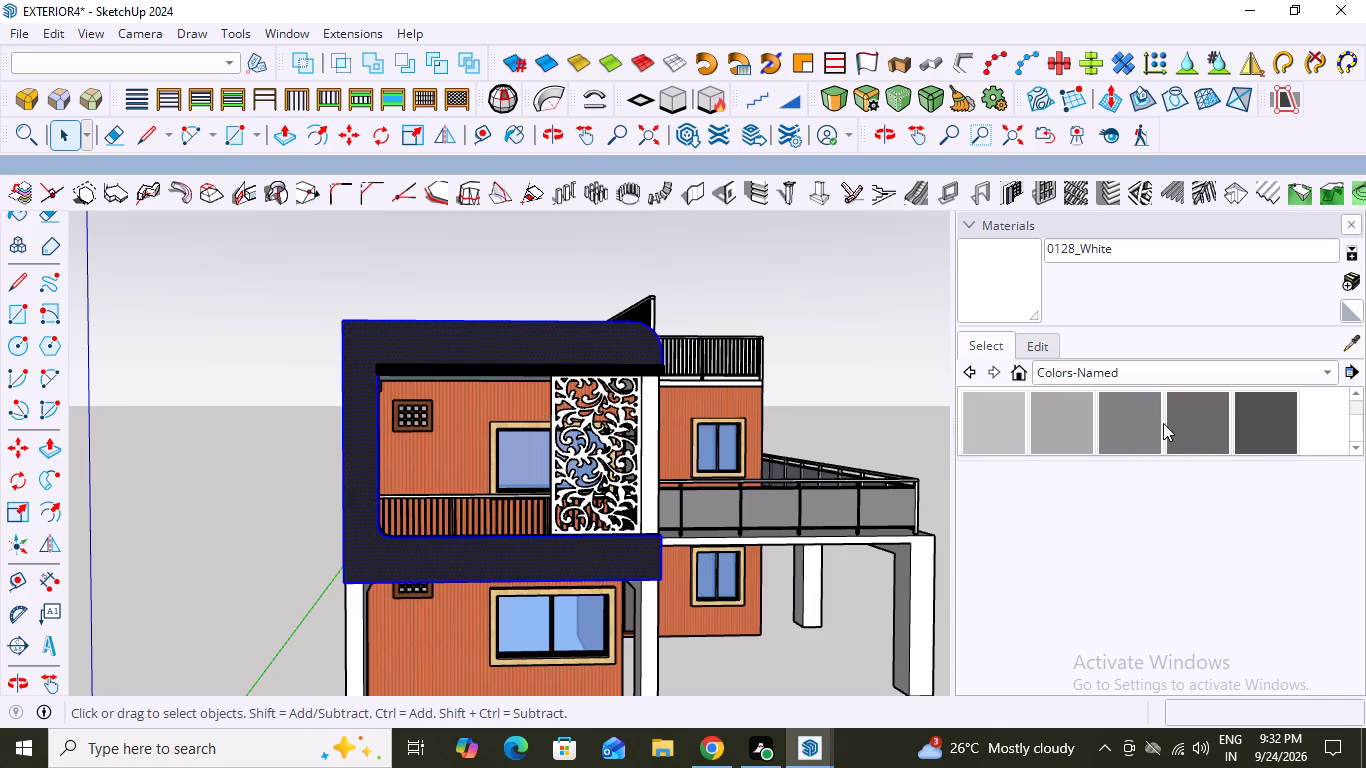
{"action": "left_click", "coordinate": [1204, 417]}
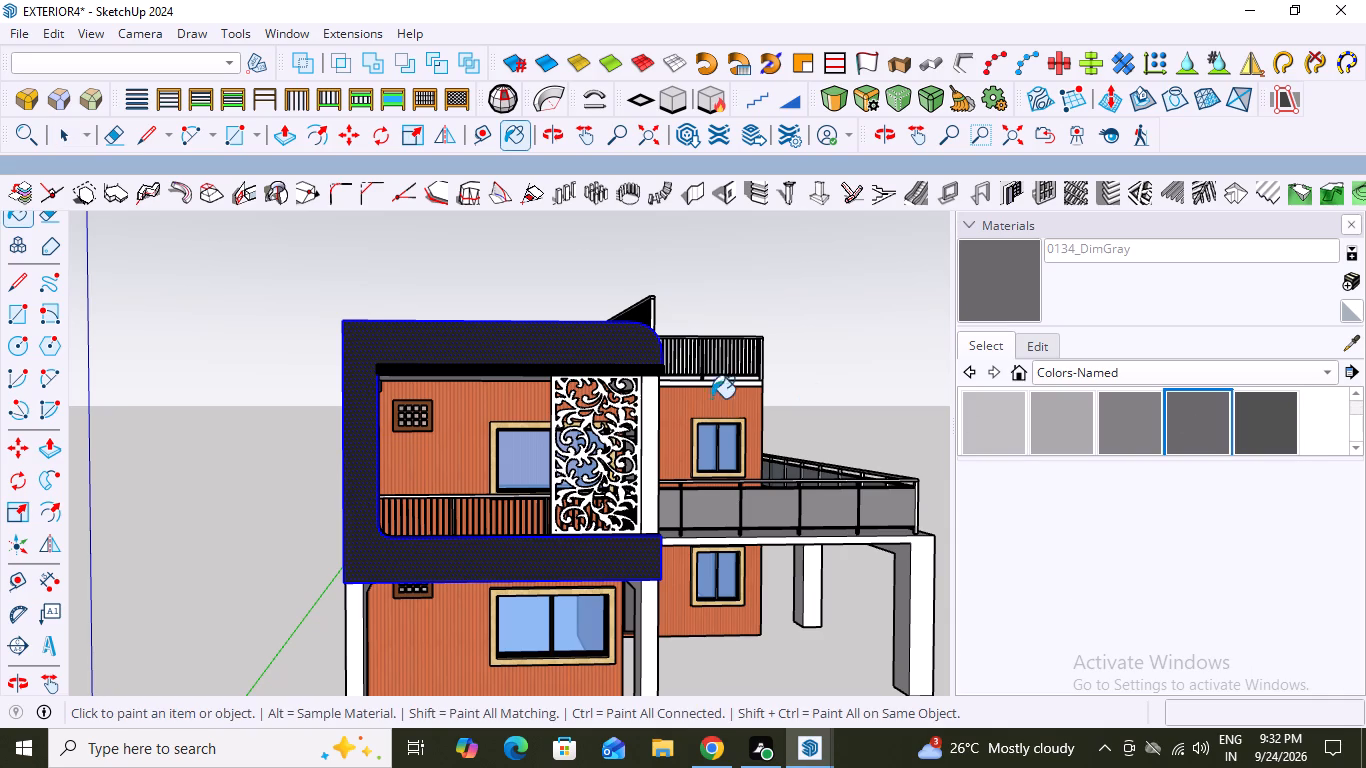
{"action": "left_click", "coordinate": [598, 350]}
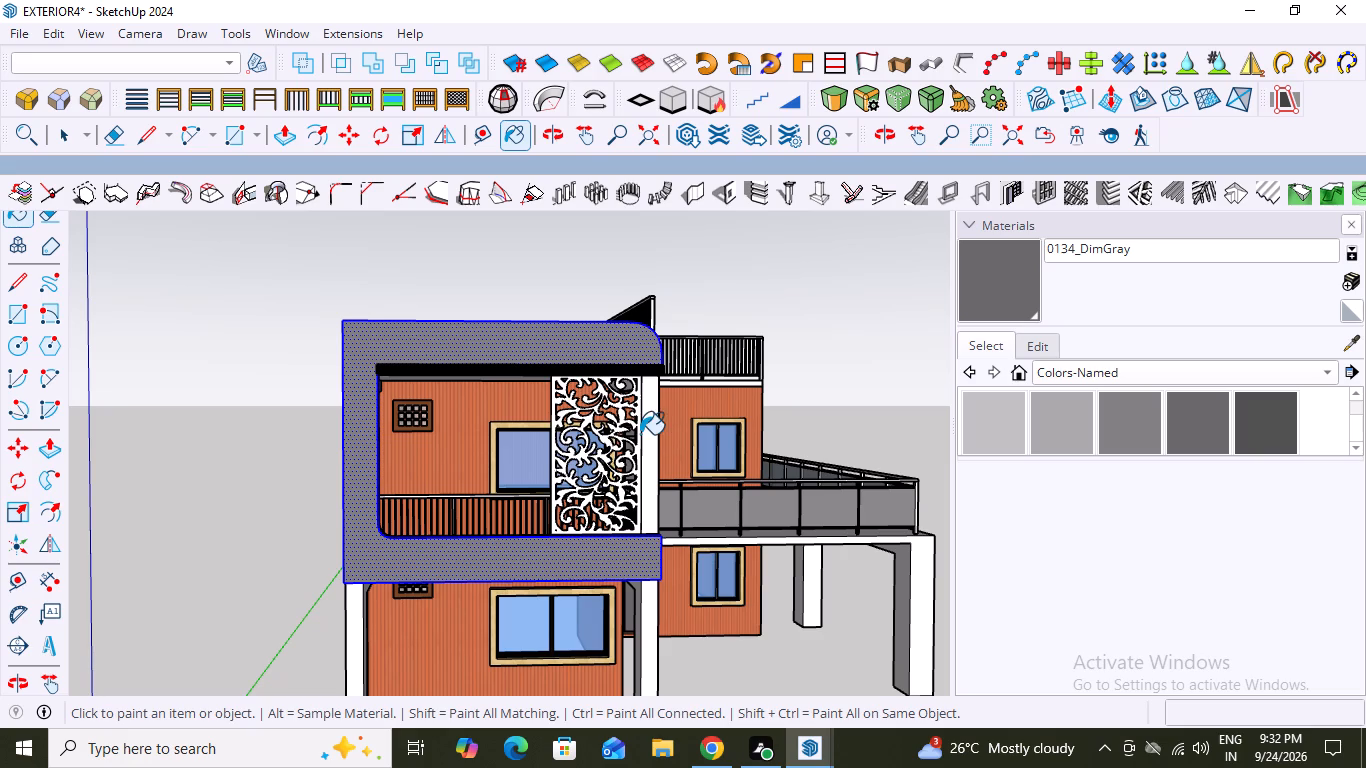
Paint the front face of the upper balcony frame 0135_DarkGray from the Colors-Named collection, and clear the selection.
{"action": "left_click", "coordinate": [1258, 426]}
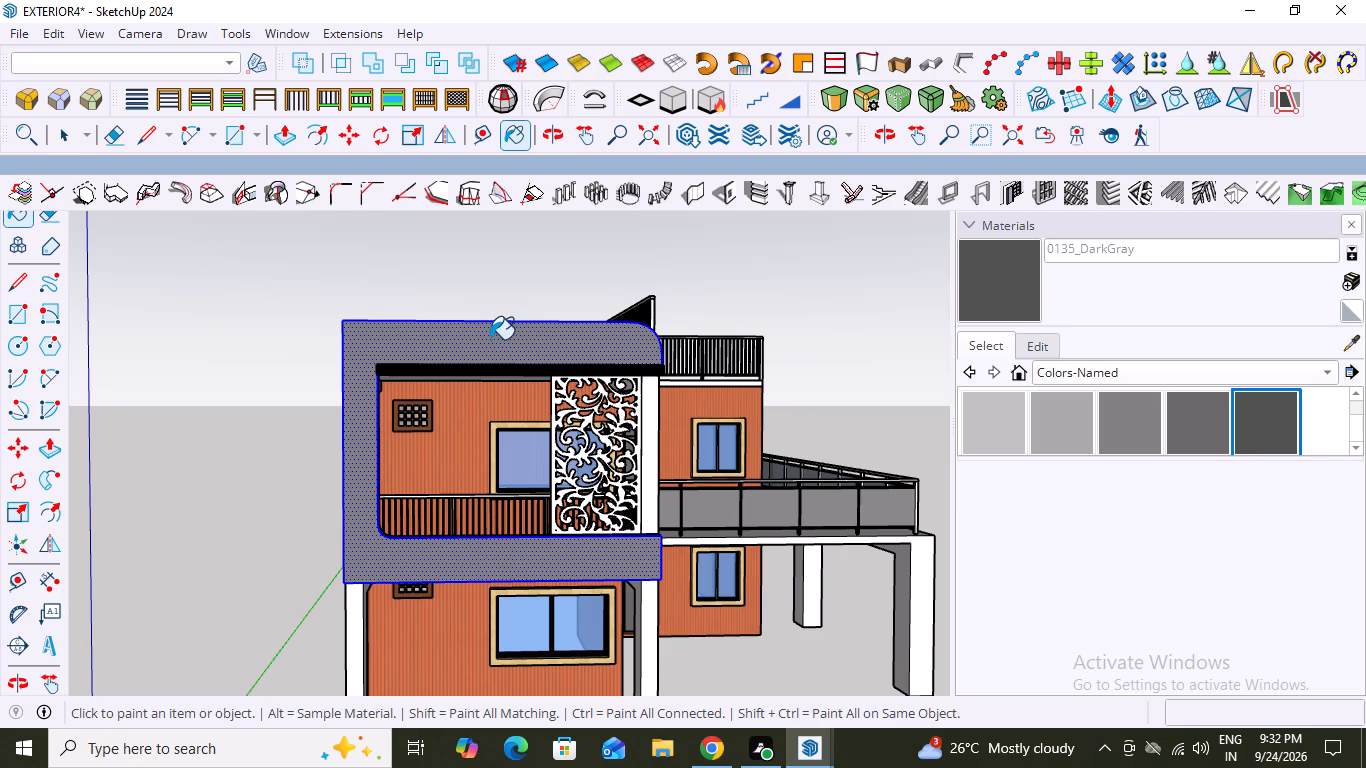
{"action": "left_click", "coordinate": [490, 339]}
{"action": "scroll", "coordinate": [625, 380], "scroll_direction": "up", "scroll_amount": 3}
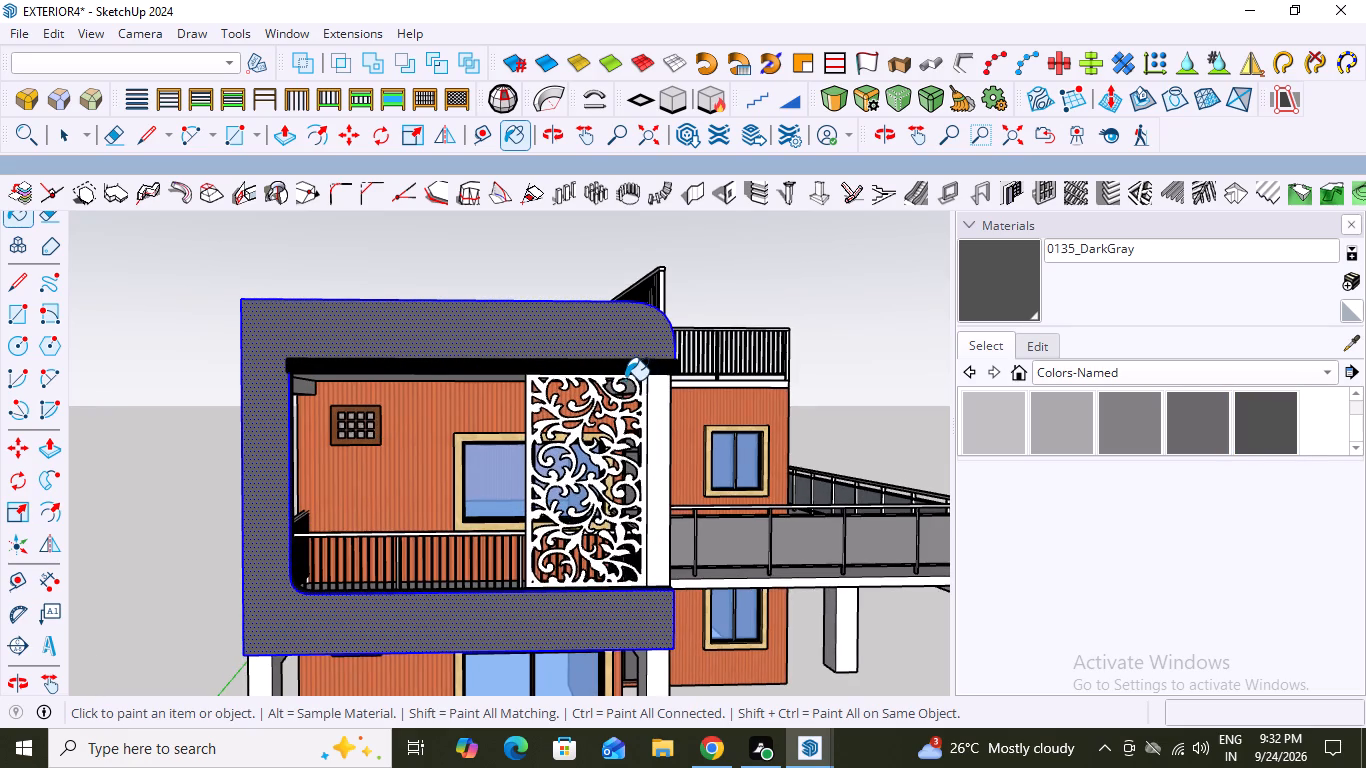
{"action": "scroll", "coordinate": [625, 380], "scroll_direction": "down", "scroll_amount": 6}
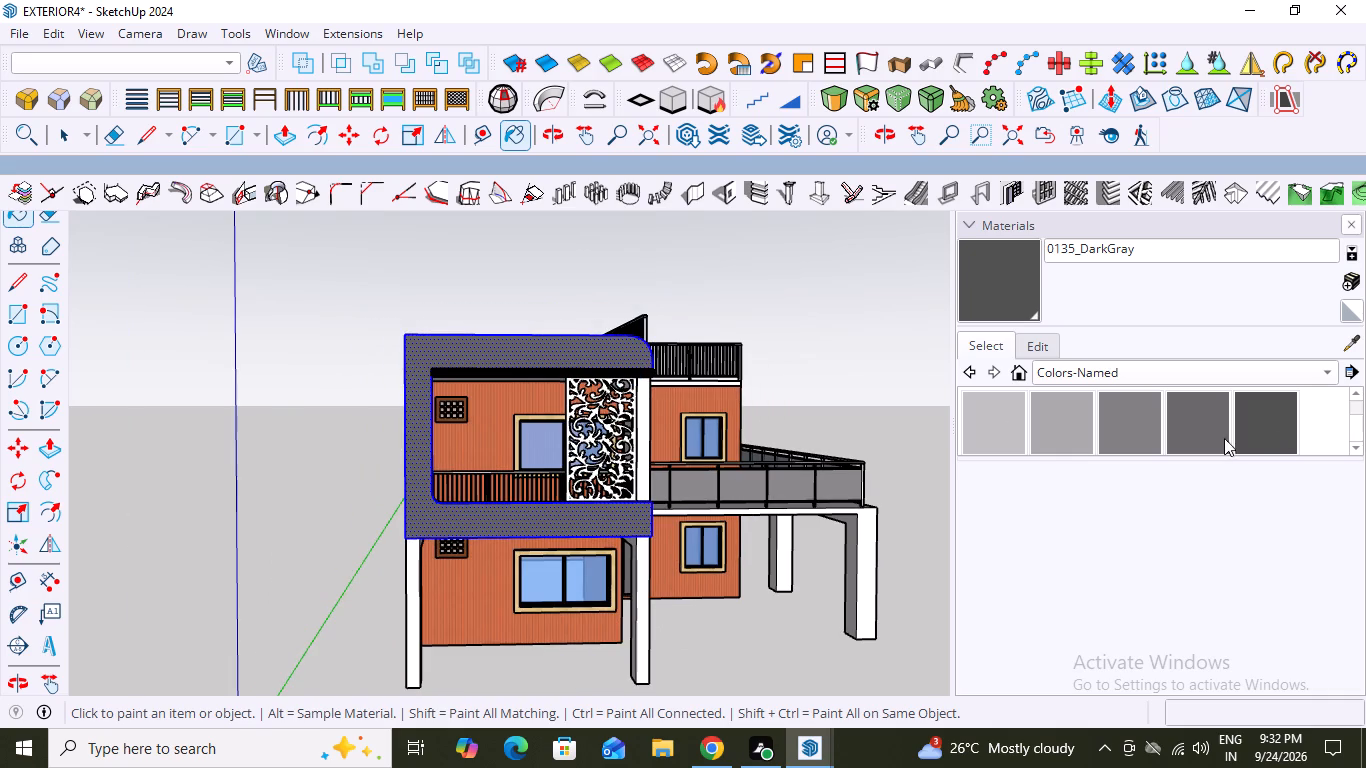
{"action": "scroll", "coordinate": [1290, 436], "scroll_direction": "up", "scroll_amount": 4}
{"action": "key", "text": "space"}
{"action": "left_click", "coordinate": [721, 261]}
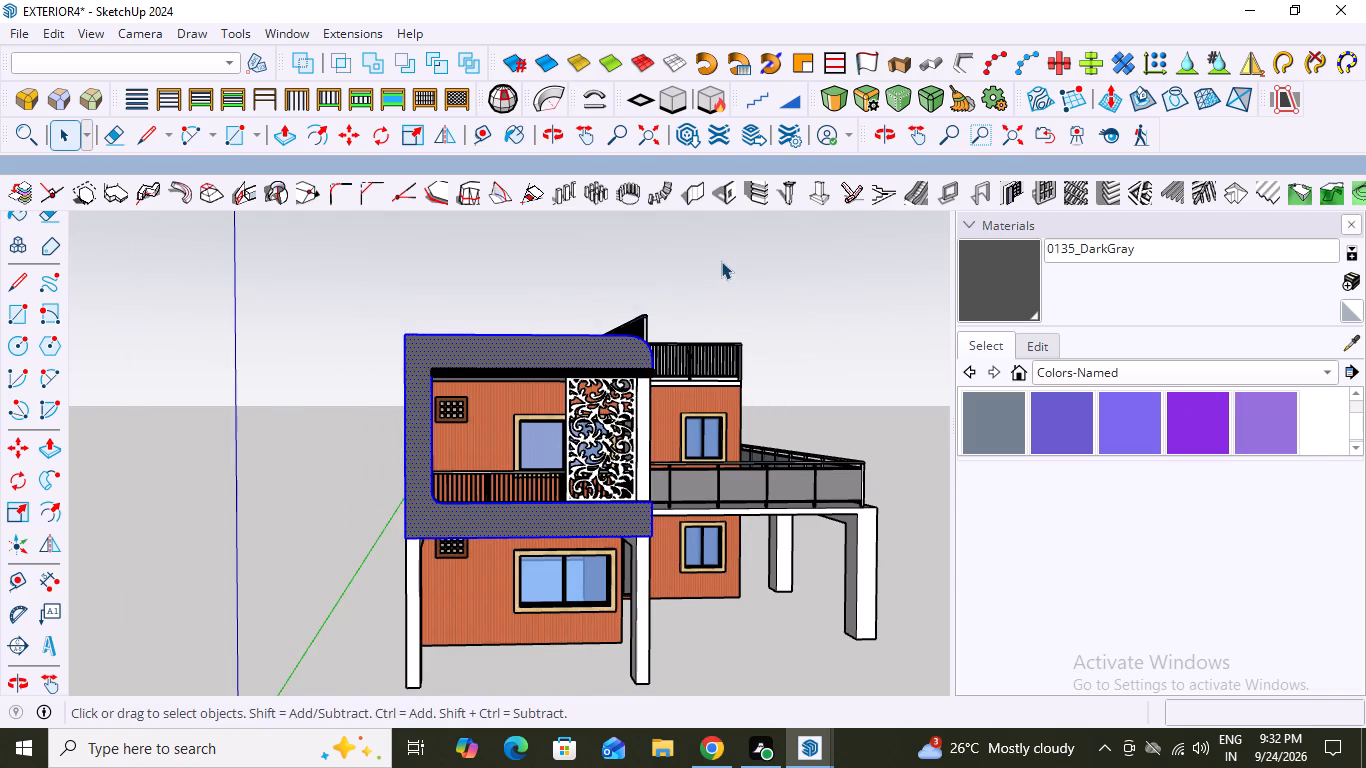
Examine the recoloured front frame, the roof slab and the roof fence from the front, the side and above.
{"action": "middle_click_drag", "start_coordinate": [742, 312], "coordinate": [679, 425]}
{"action": "scroll", "coordinate": [599, 433], "scroll_direction": "up", "scroll_amount": 6}
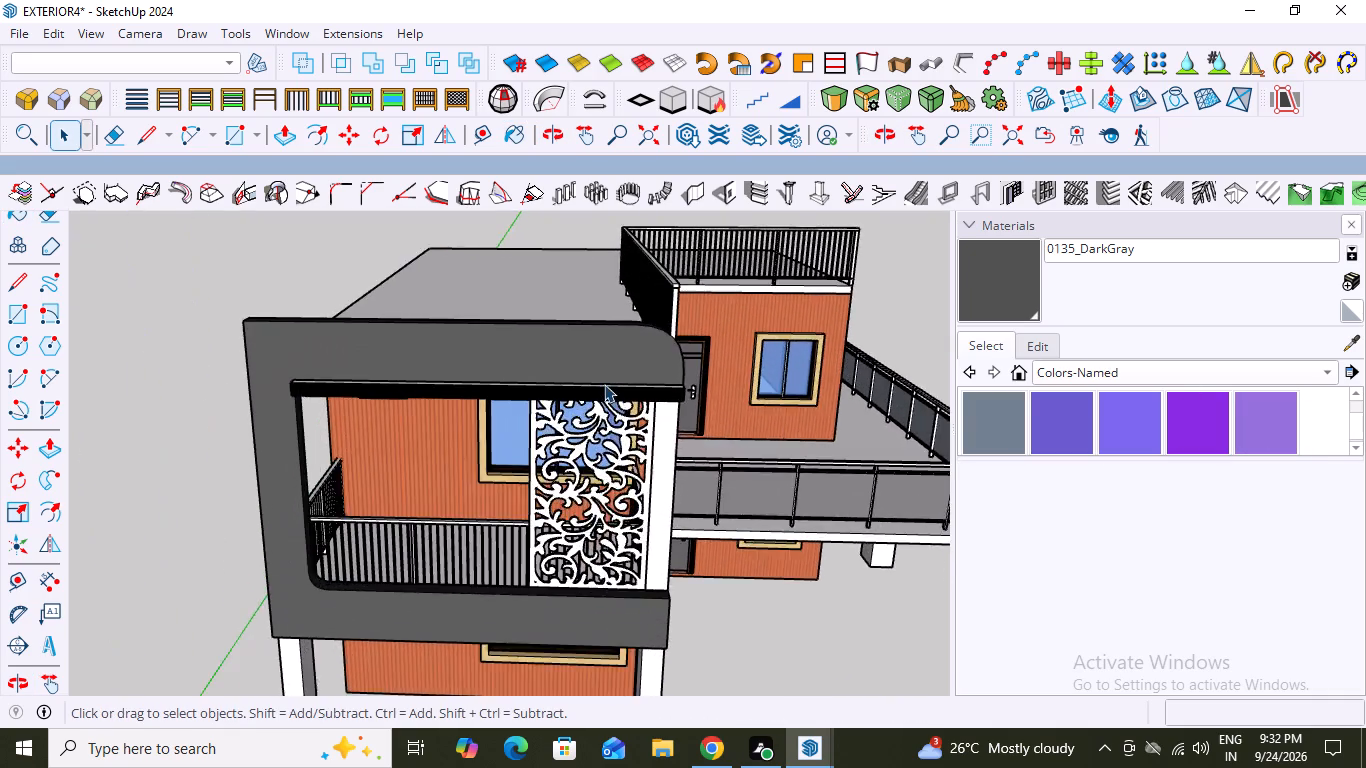
{"action": "scroll", "coordinate": [604, 384], "scroll_direction": "up", "scroll_amount": 3}
{"action": "middle_click_drag", "start_coordinate": [626, 413], "coordinate": [650, 331]}
{"action": "scroll", "coordinate": [650, 328], "scroll_direction": "down", "scroll_amount": 3}
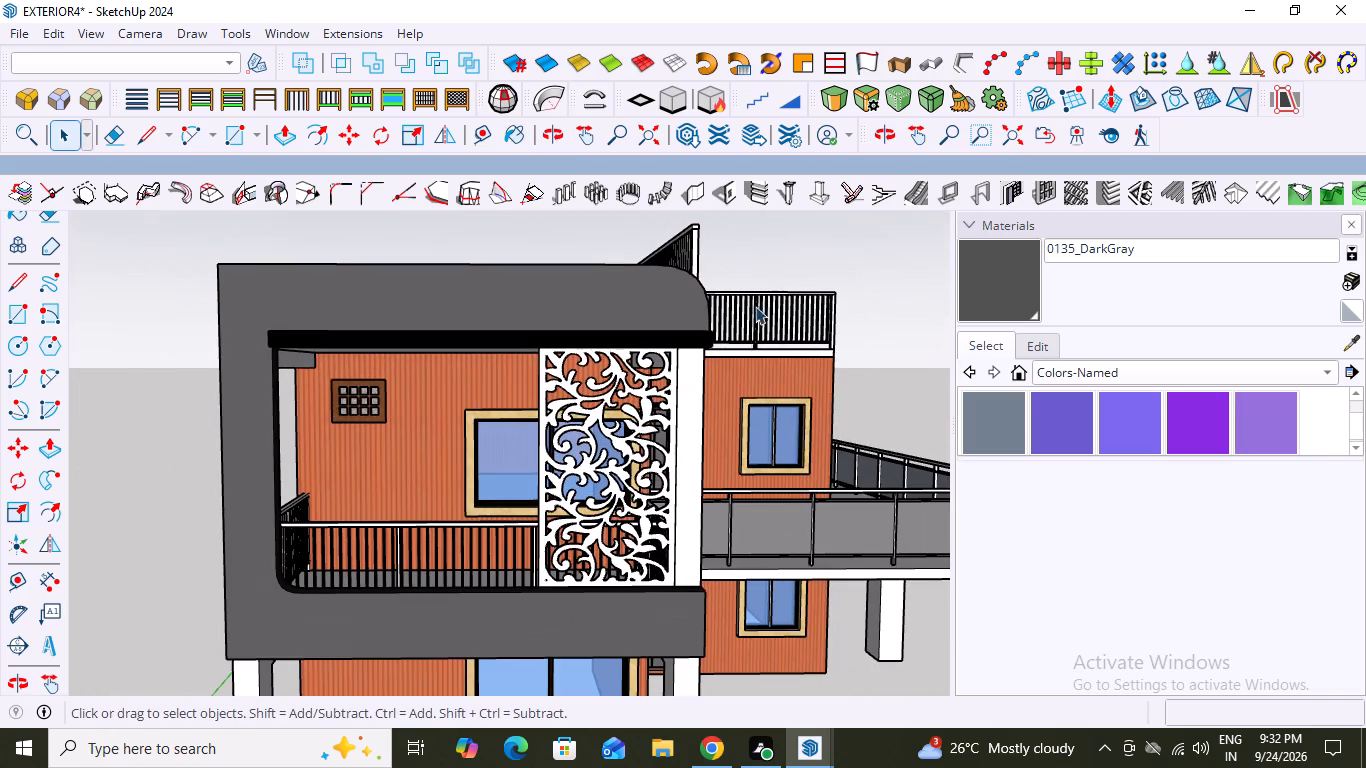
{"action": "left_click", "coordinate": [786, 212]}
{"action": "scroll", "coordinate": [651, 368], "scroll_direction": "down", "scroll_amount": 7}
{"action": "middle_click_drag", "start_coordinate": [696, 497], "coordinate": [571, 517]}
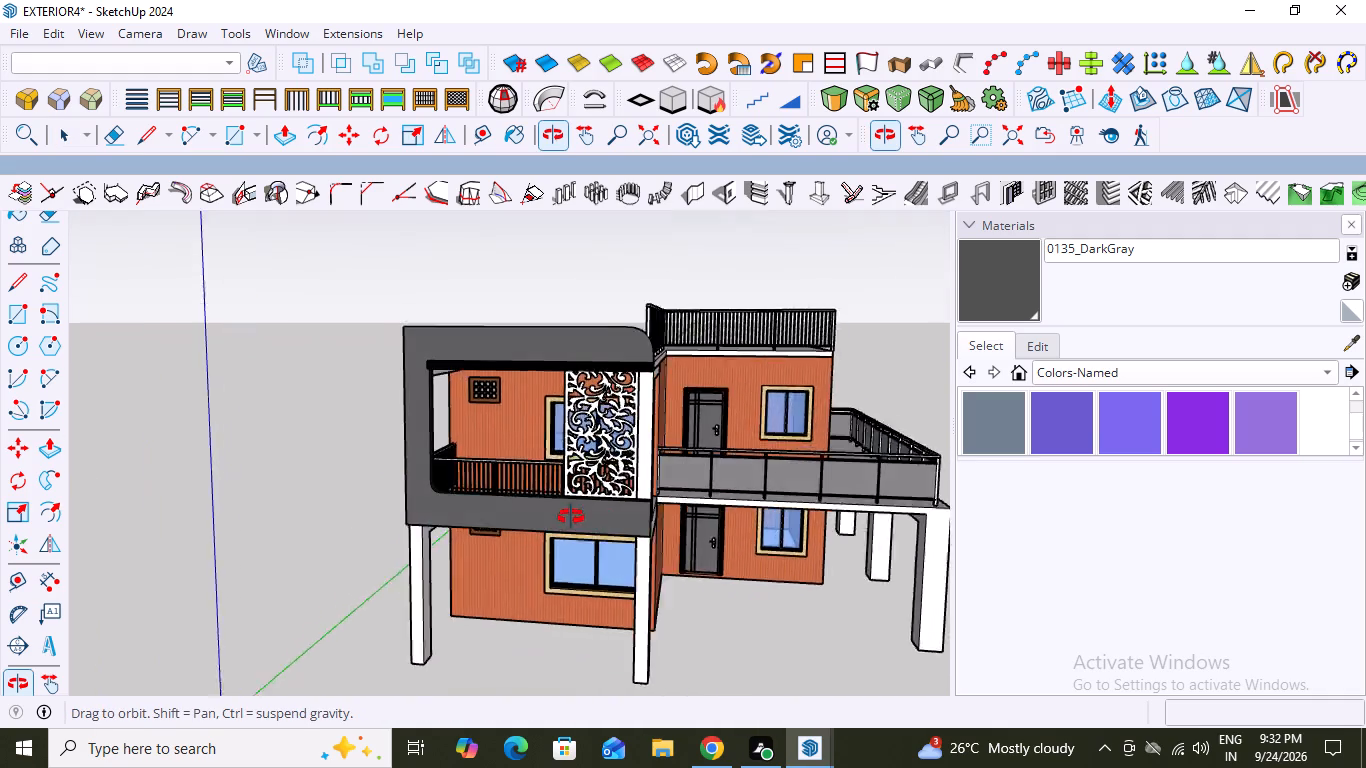
{"action": "middle_click_drag", "start_coordinate": [571, 517], "coordinate": [722, 590]}
{"action": "scroll", "coordinate": [782, 554], "scroll_direction": "down", "scroll_amount": 2}
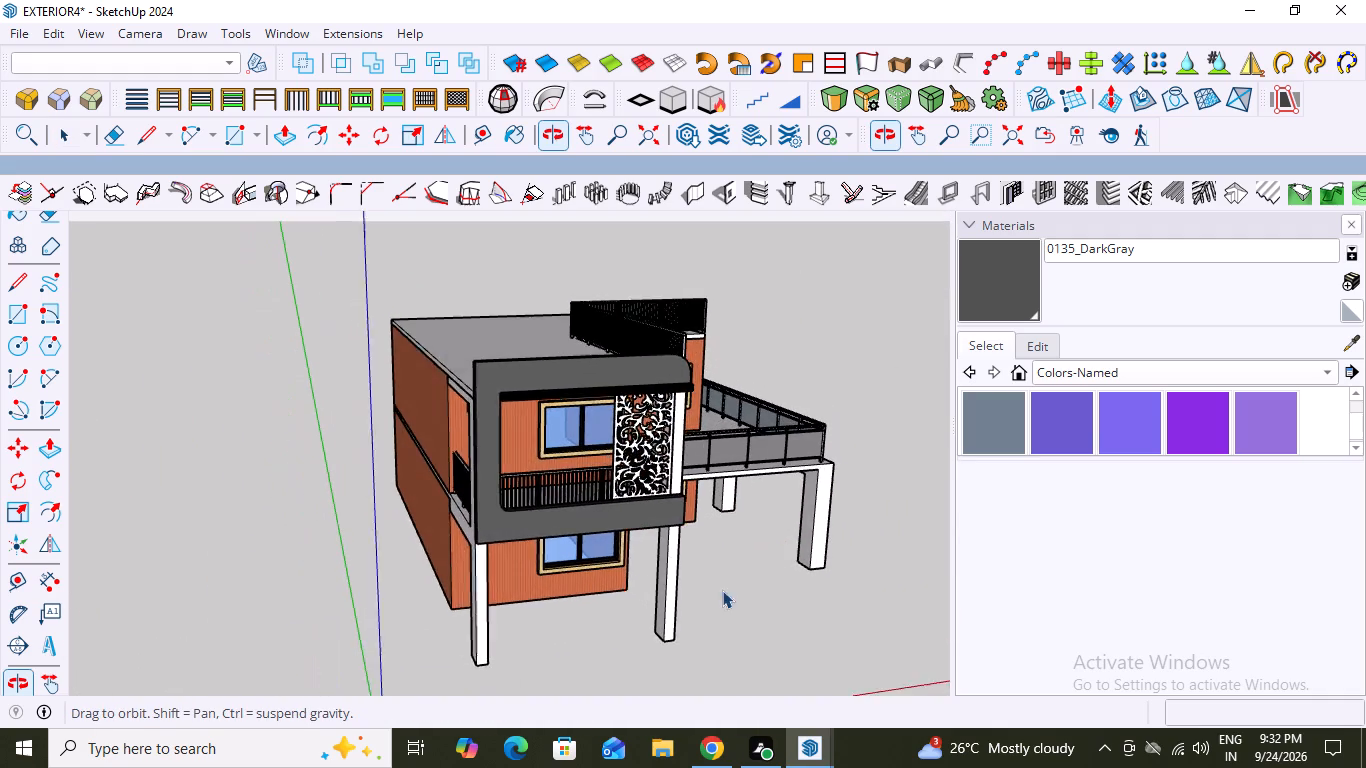
{"action": "middle_click_drag", "start_coordinate": [722, 590], "coordinate": [765, 571]}
{"action": "scroll", "coordinate": [745, 472], "scroll_direction": "down", "scroll_amount": 3}
{"action": "middle_click_drag", "start_coordinate": [722, 479], "coordinate": [611, 504]}
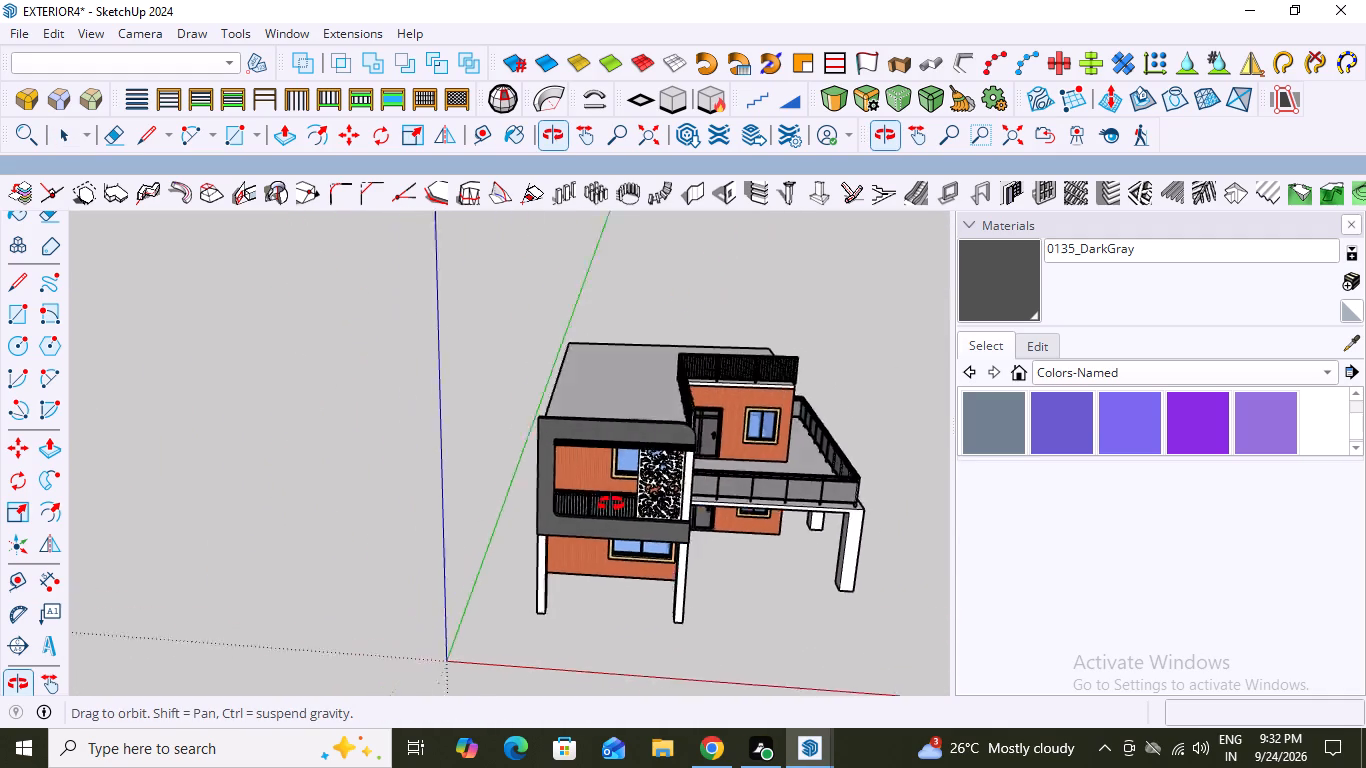
{"action": "middle_click_drag", "start_coordinate": [611, 504], "coordinate": [618, 505]}
{"action": "scroll", "coordinate": [731, 491], "scroll_direction": "up", "scroll_amount": 3}
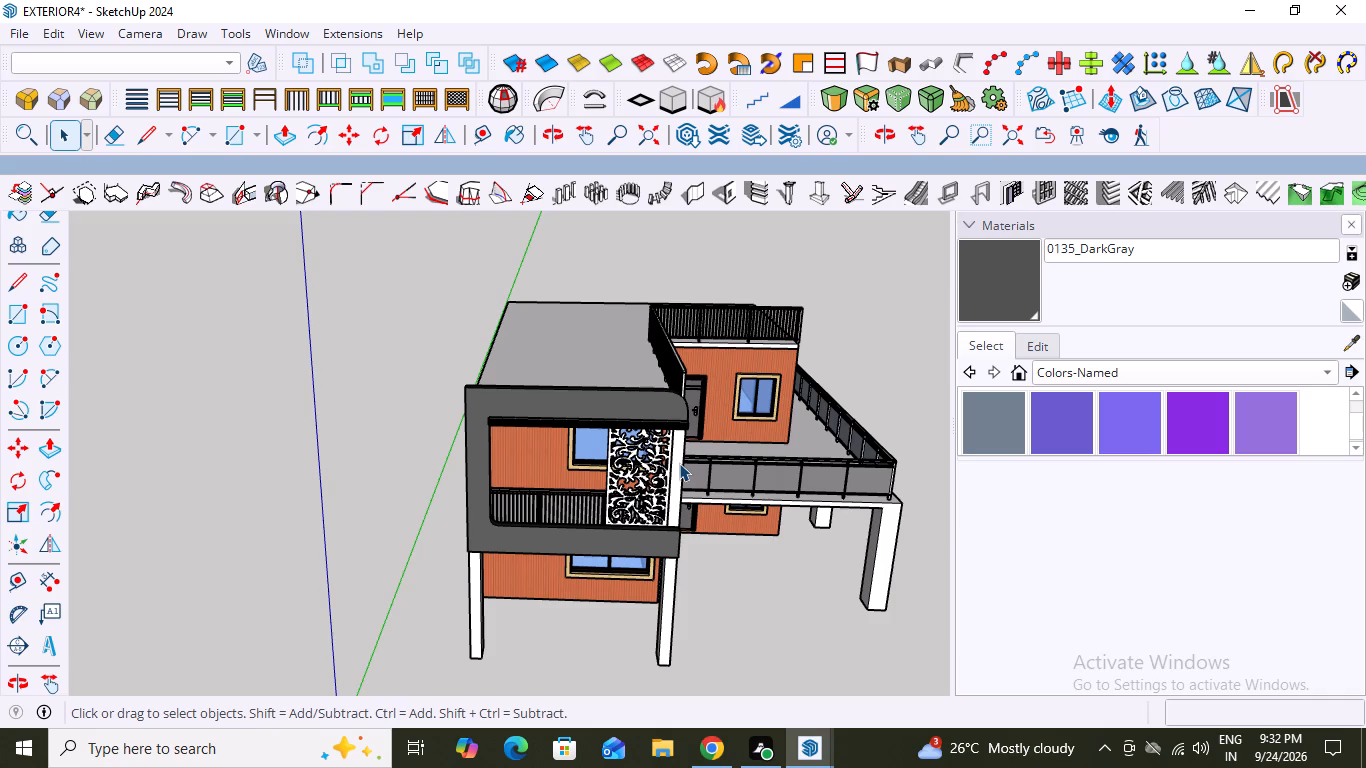
{"action": "scroll", "coordinate": [679, 463], "scroll_direction": "down", "scroll_amount": 7}
{"action": "middle_click_drag", "start_coordinate": [773, 510], "coordinate": [554, 445]}
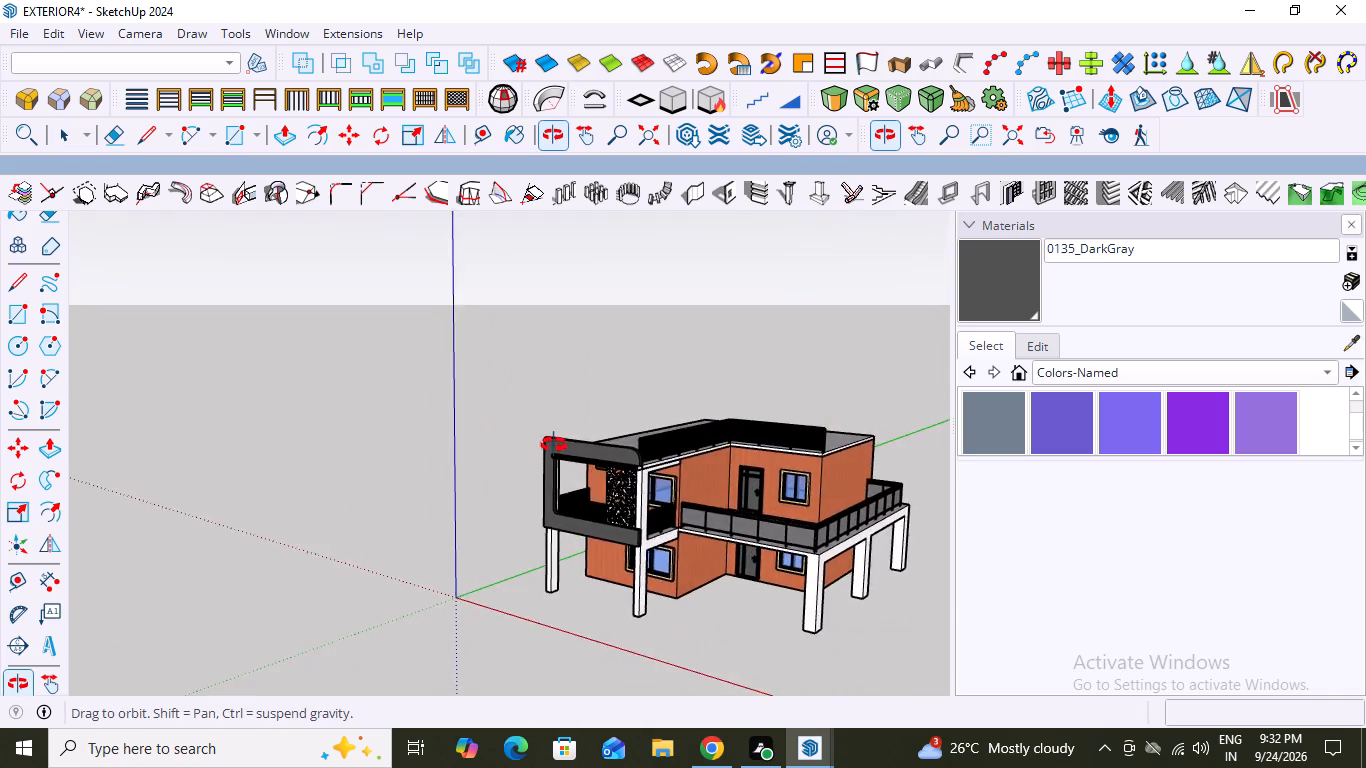
{"action": "middle_click_drag", "start_coordinate": [554, 445], "coordinate": [853, 623]}
{"action": "scroll", "coordinate": [697, 503], "scroll_direction": "down", "scroll_amount": 4}
{"action": "middle_click_drag", "start_coordinate": [652, 411], "coordinate": [569, 400]}
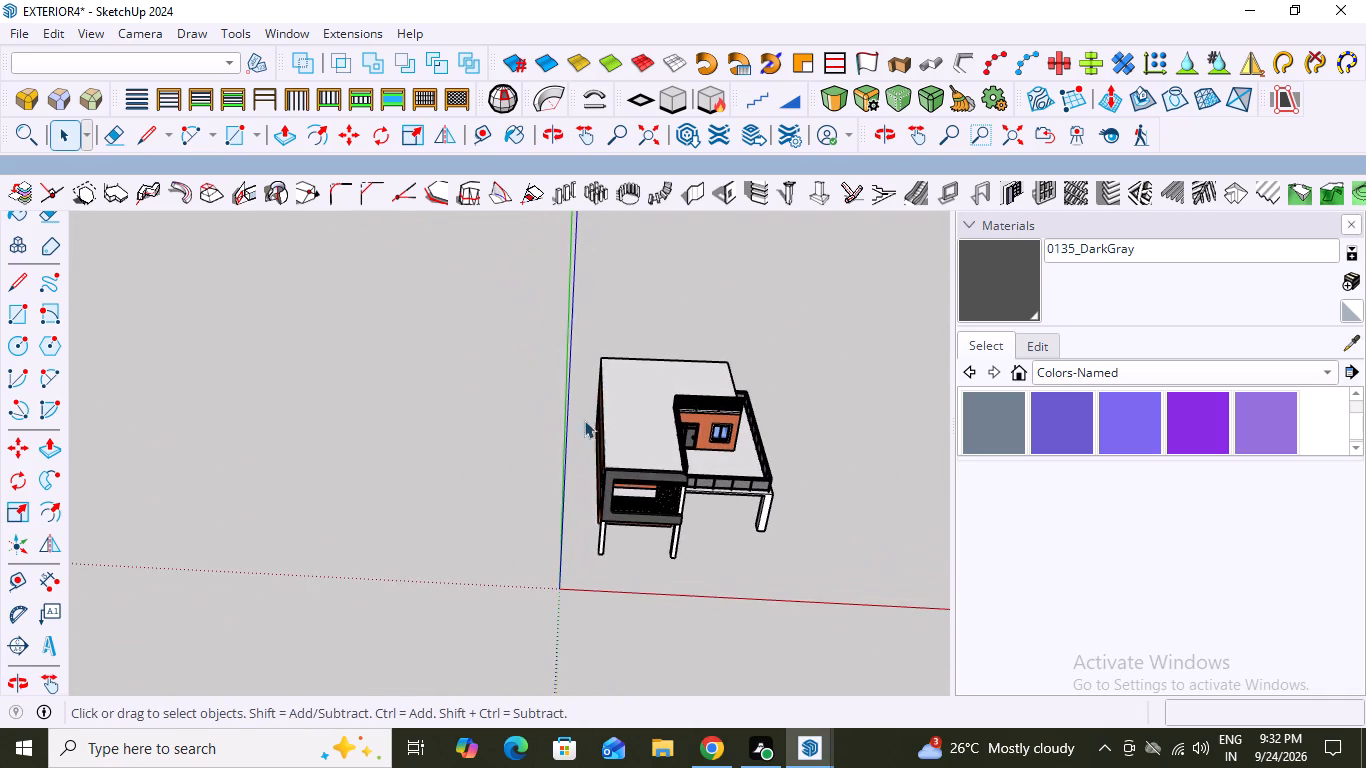
Open the roof slab group for editing.
{"action": "scroll", "coordinate": [659, 442], "scroll_direction": "up", "scroll_amount": 3}
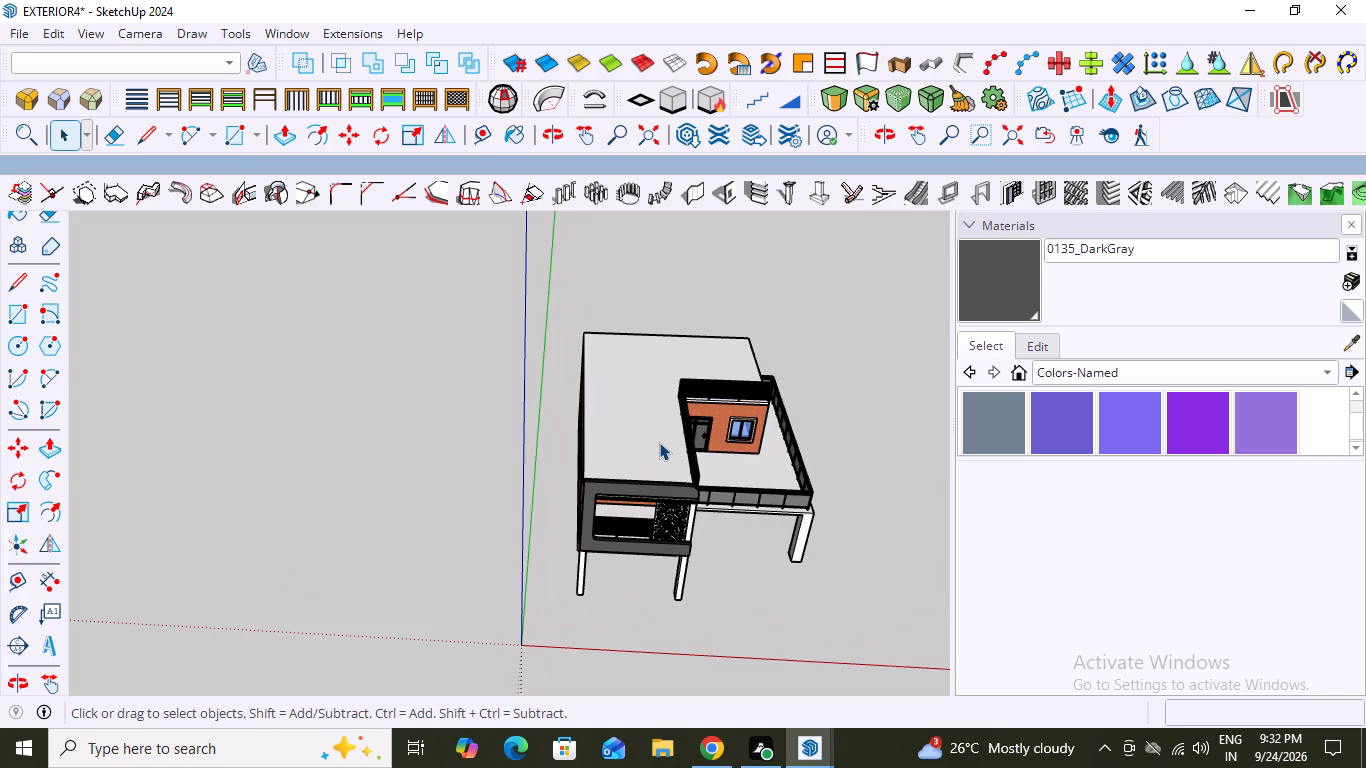
{"action": "scroll", "coordinate": [659, 442], "scroll_direction": "up", "scroll_amount": 1}
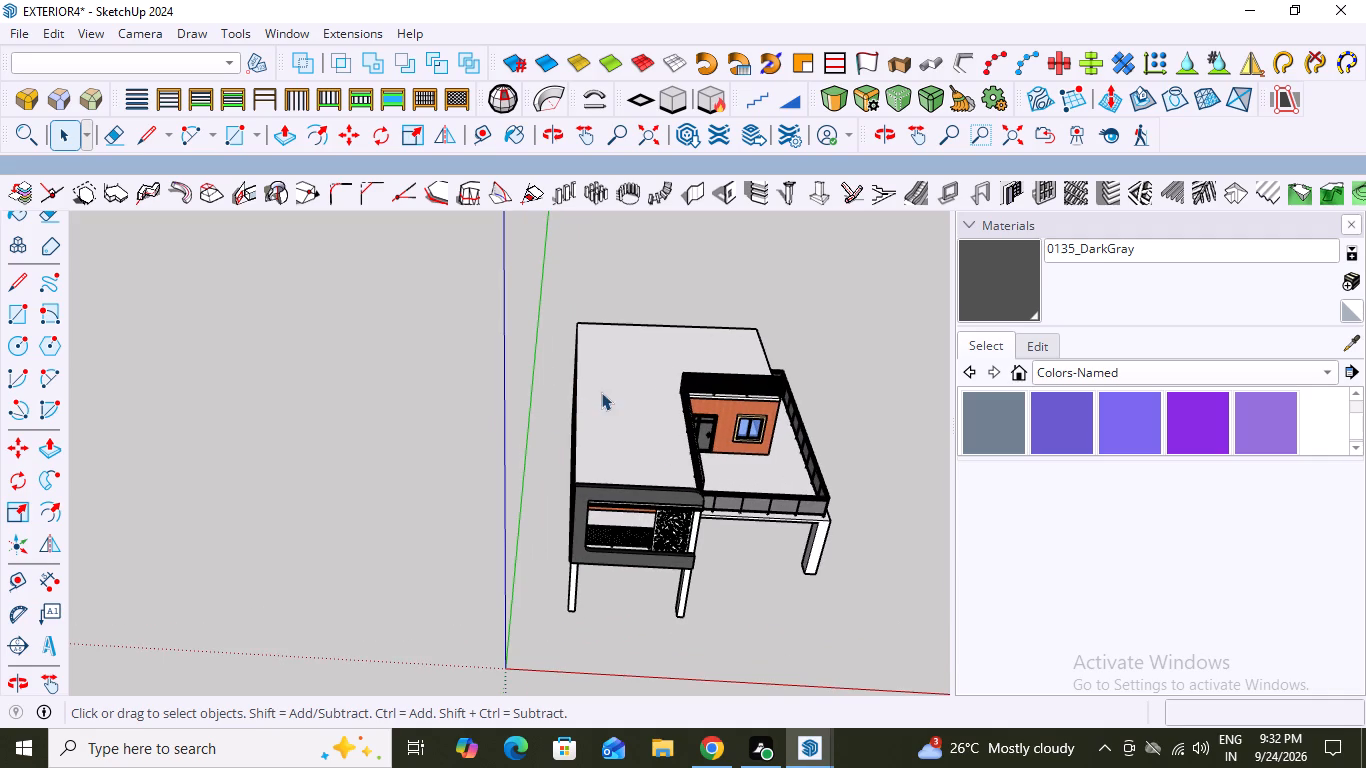
{"action": "middle_click_drag", "start_coordinate": [602, 391], "coordinate": [621, 472]}
{"action": "scroll", "coordinate": [587, 477], "scroll_direction": "up", "scroll_amount": 8}
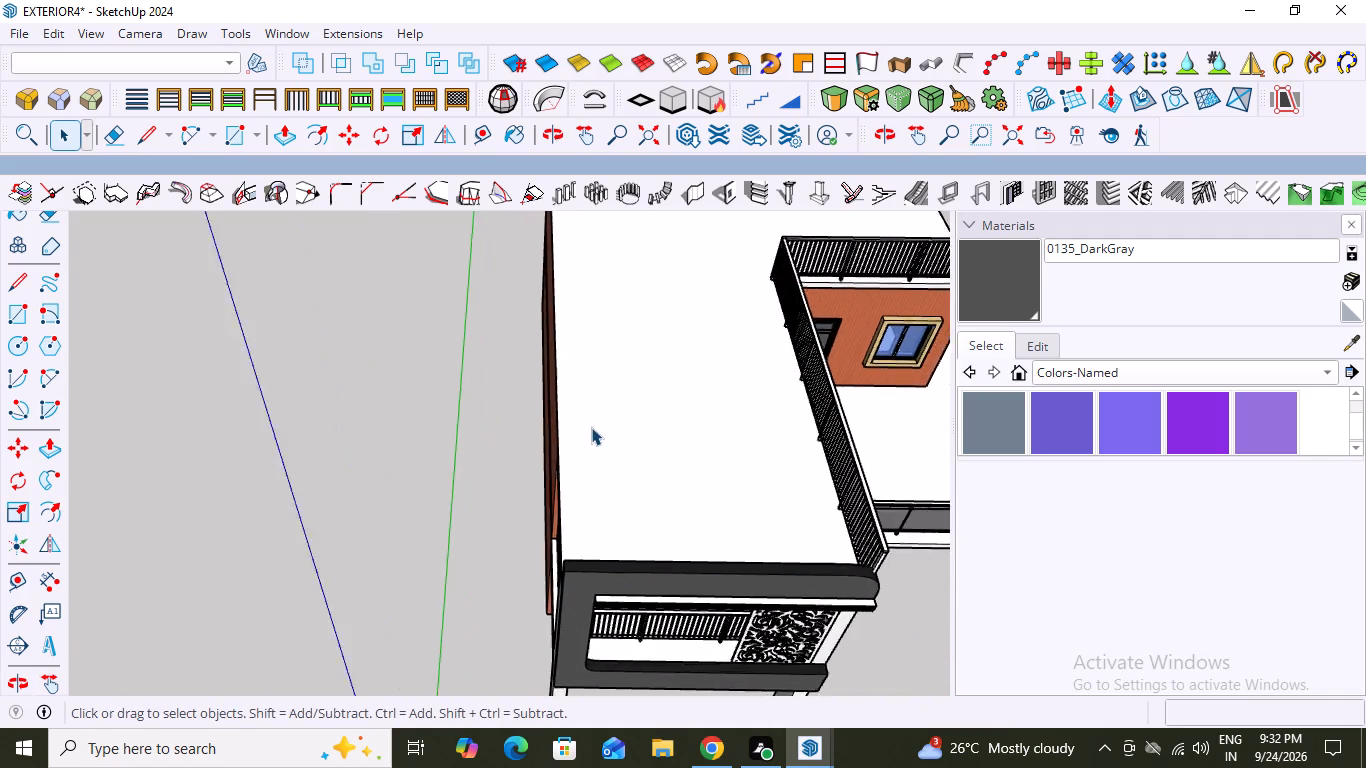
{"action": "scroll", "coordinate": [591, 427], "scroll_direction": "up", "scroll_amount": 1}
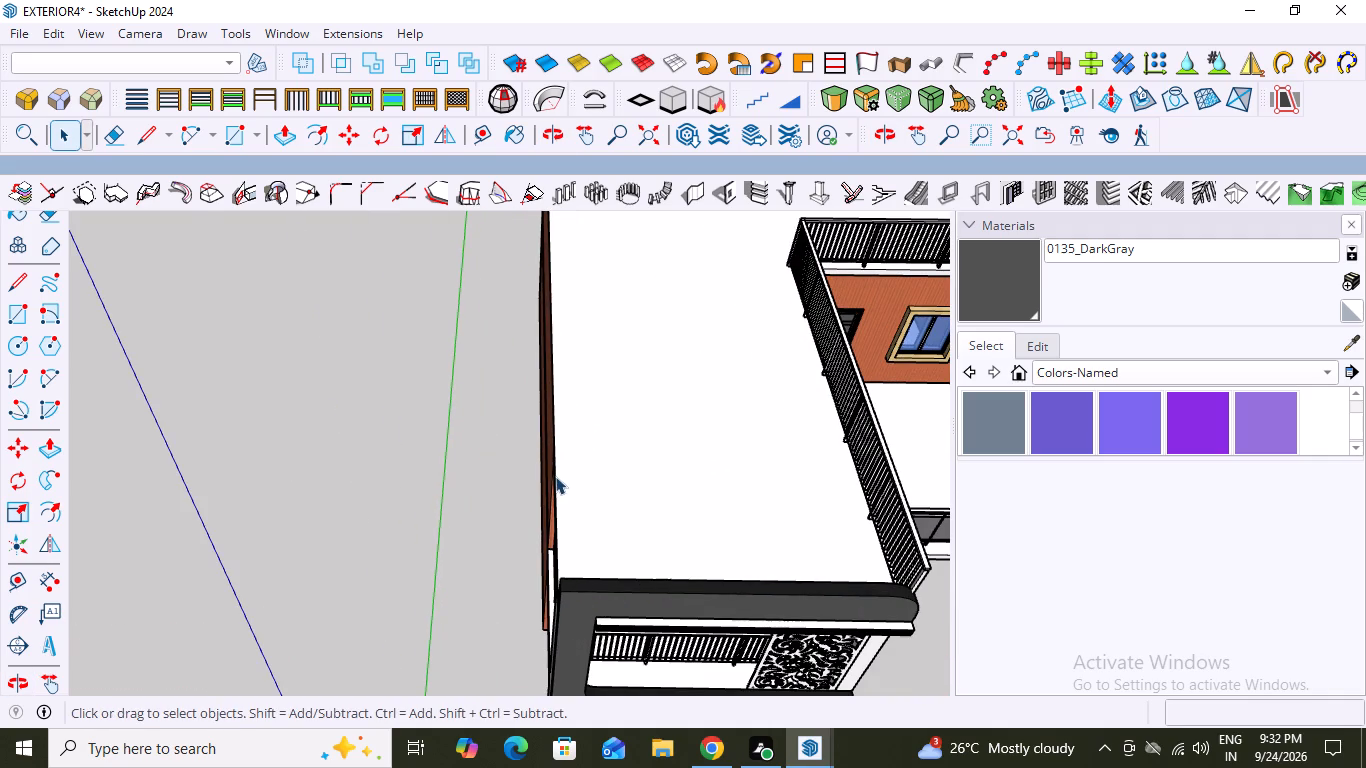
{"action": "left_click", "coordinate": [554, 474]}
{"action": "scroll", "coordinate": [563, 479], "scroll_direction": "down", "scroll_amount": 6}
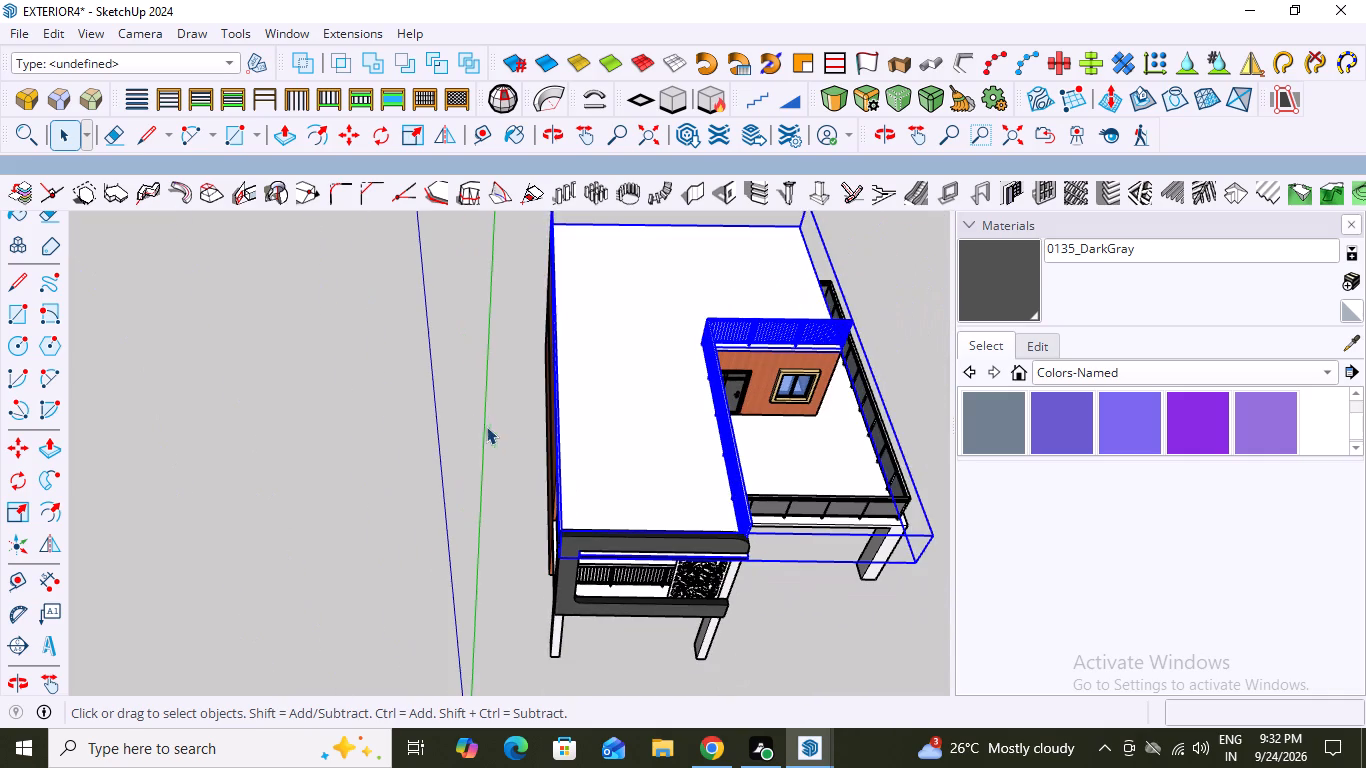
{"action": "left_click", "coordinate": [474, 417]}
{"action": "double_click", "coordinate": [590, 359]}
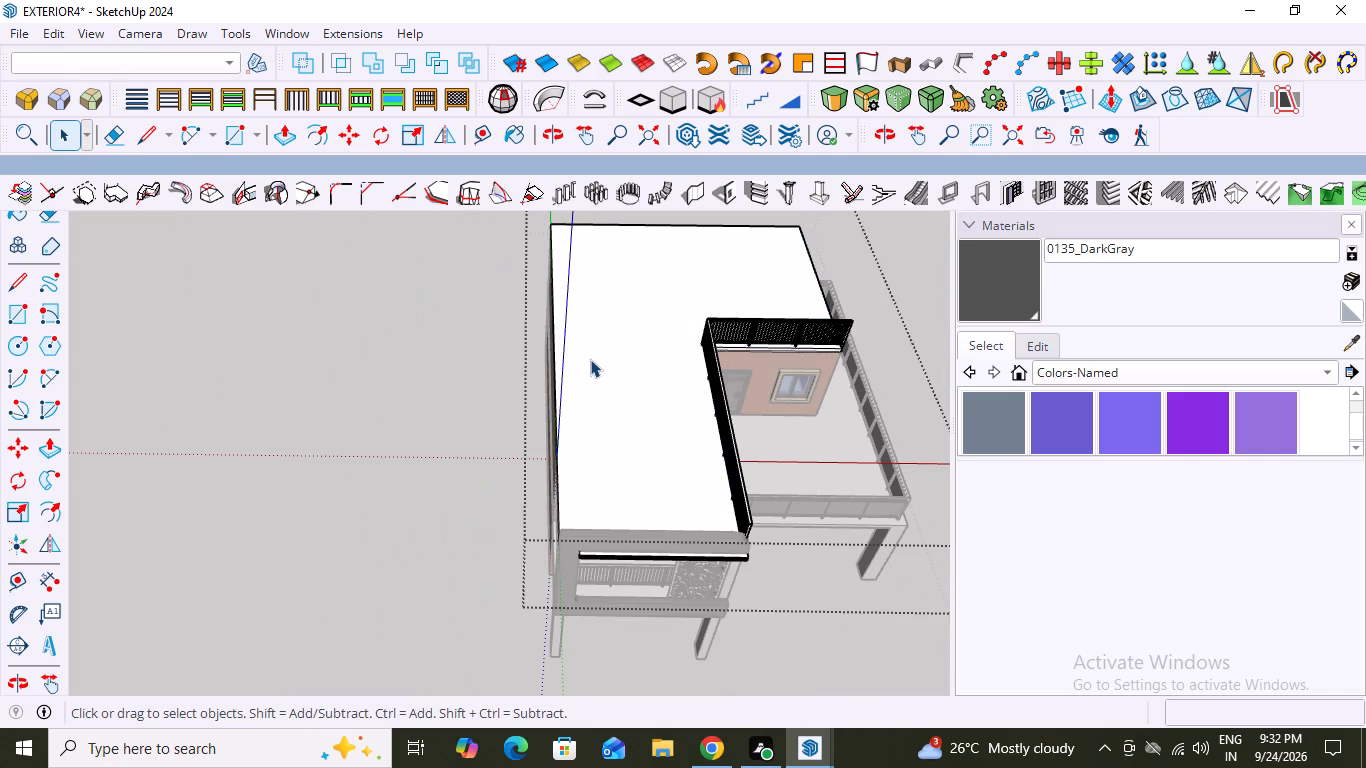
{"action": "scroll", "coordinate": [593, 195], "scroll_direction": "up", "scroll_amount": 3}
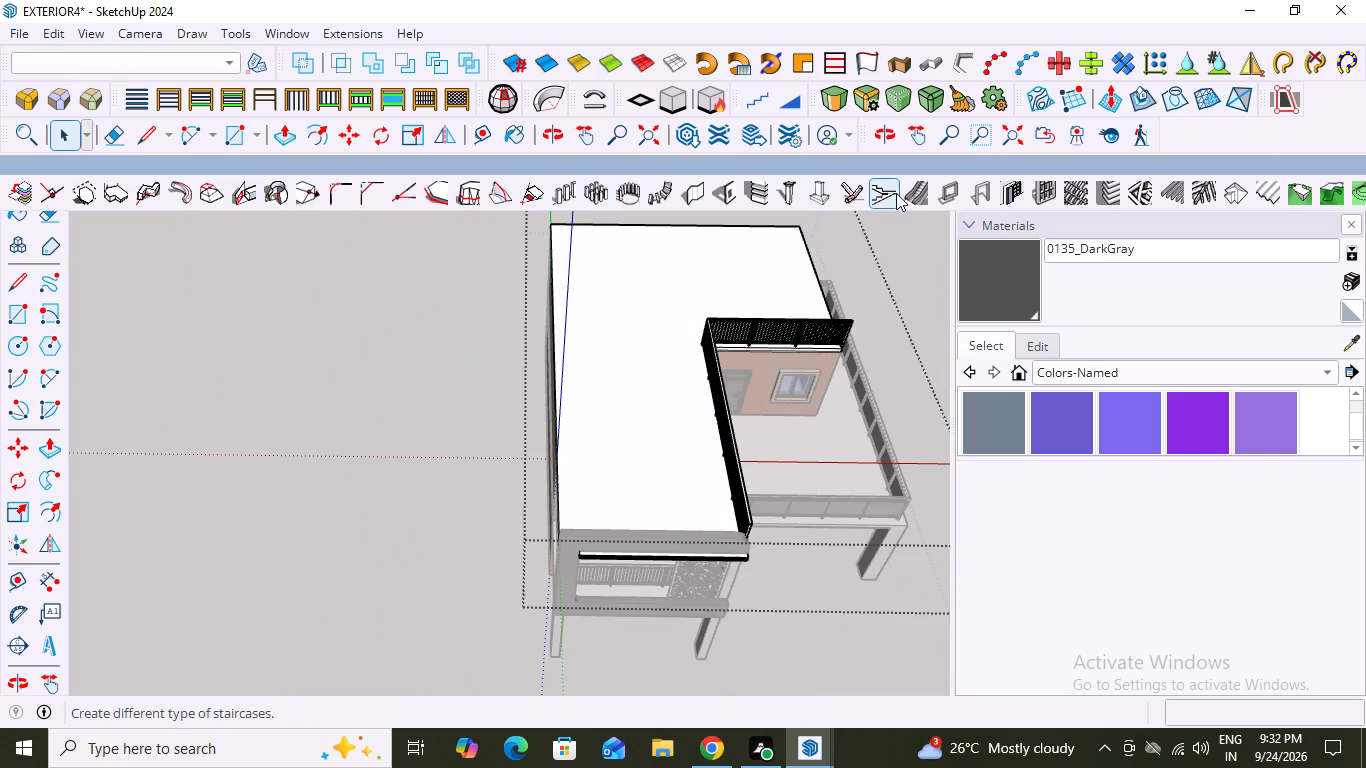
Set up a 1001bit vertical wall with a thickness of 9" and a height of 4', and start creating it.
{"action": "left_click", "coordinate": [689, 193]}
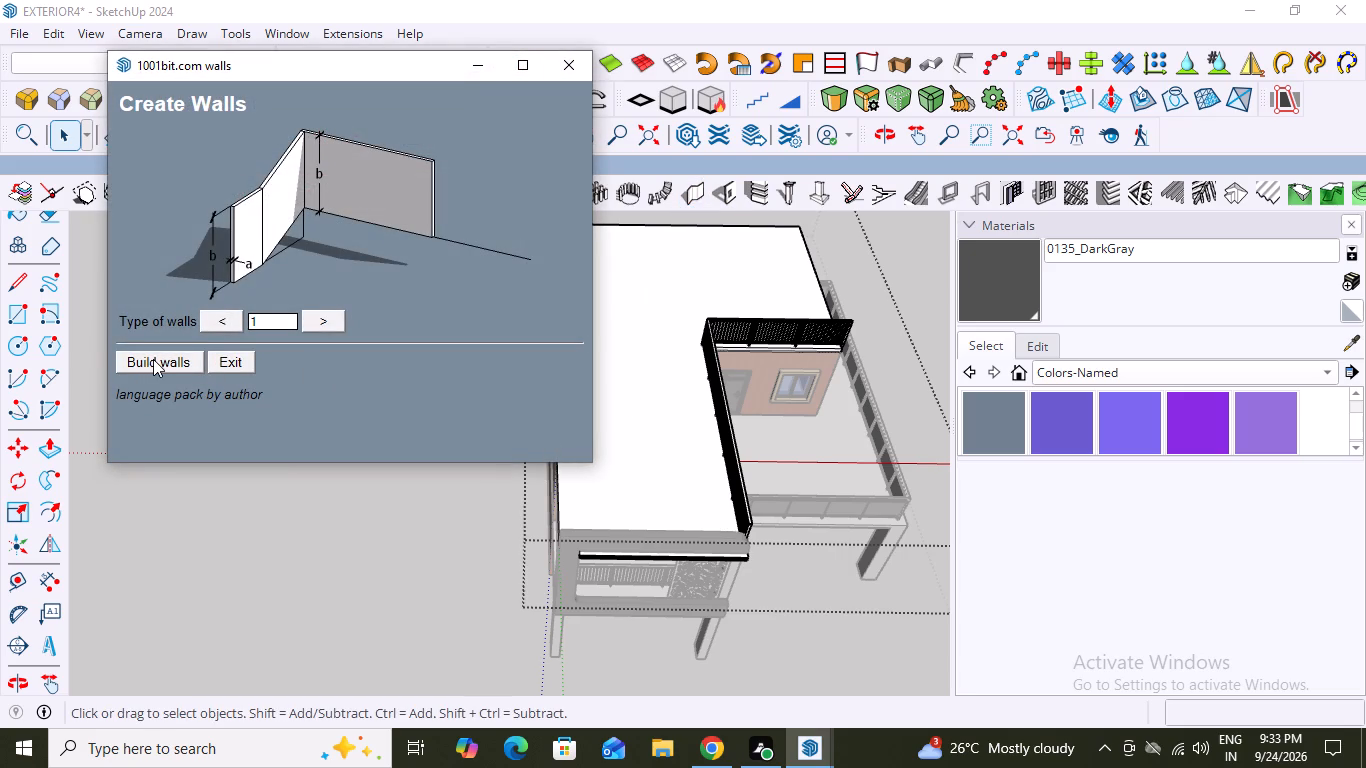
{"action": "left_click", "coordinate": [153, 359]}
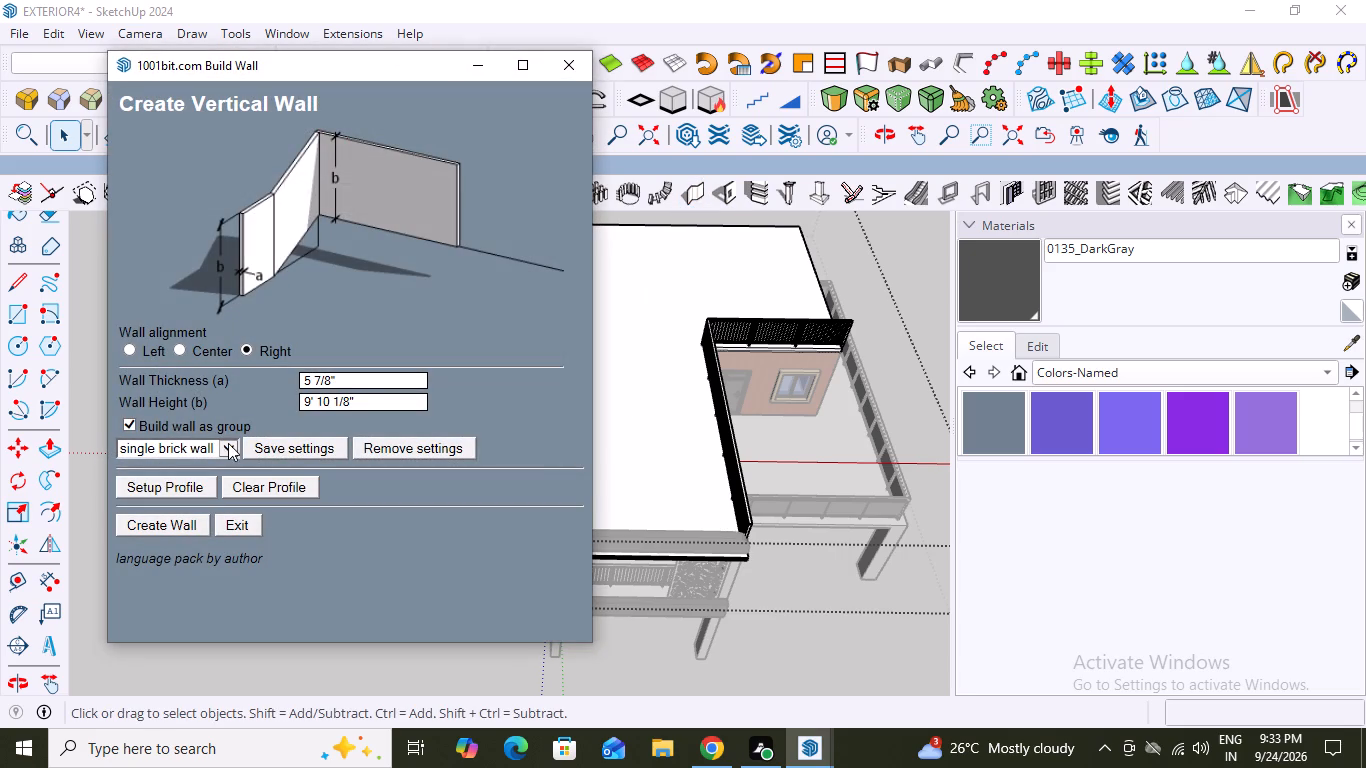
{"action": "left_click", "coordinate": [341, 380]}
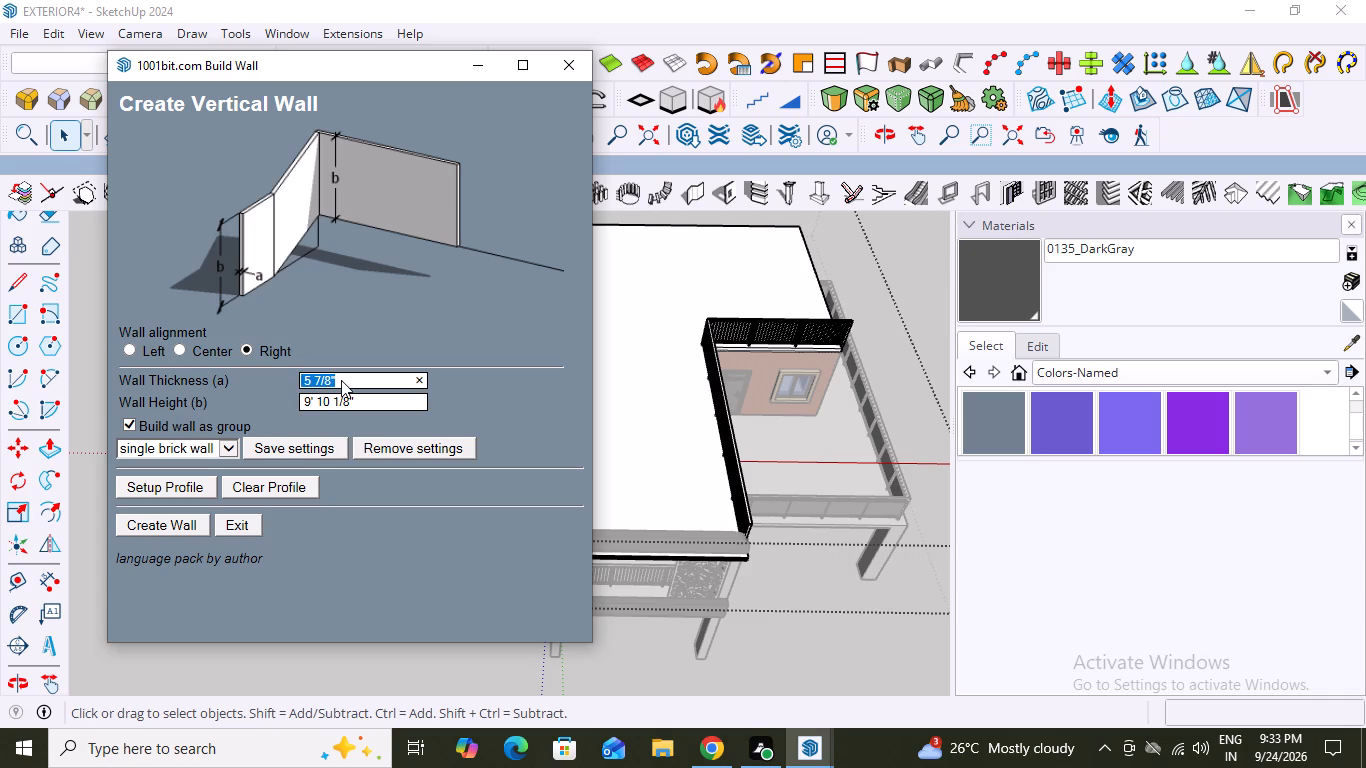
{"action": "key", "text": "BackSpace"}
{"action": "type", "text": "9\""}
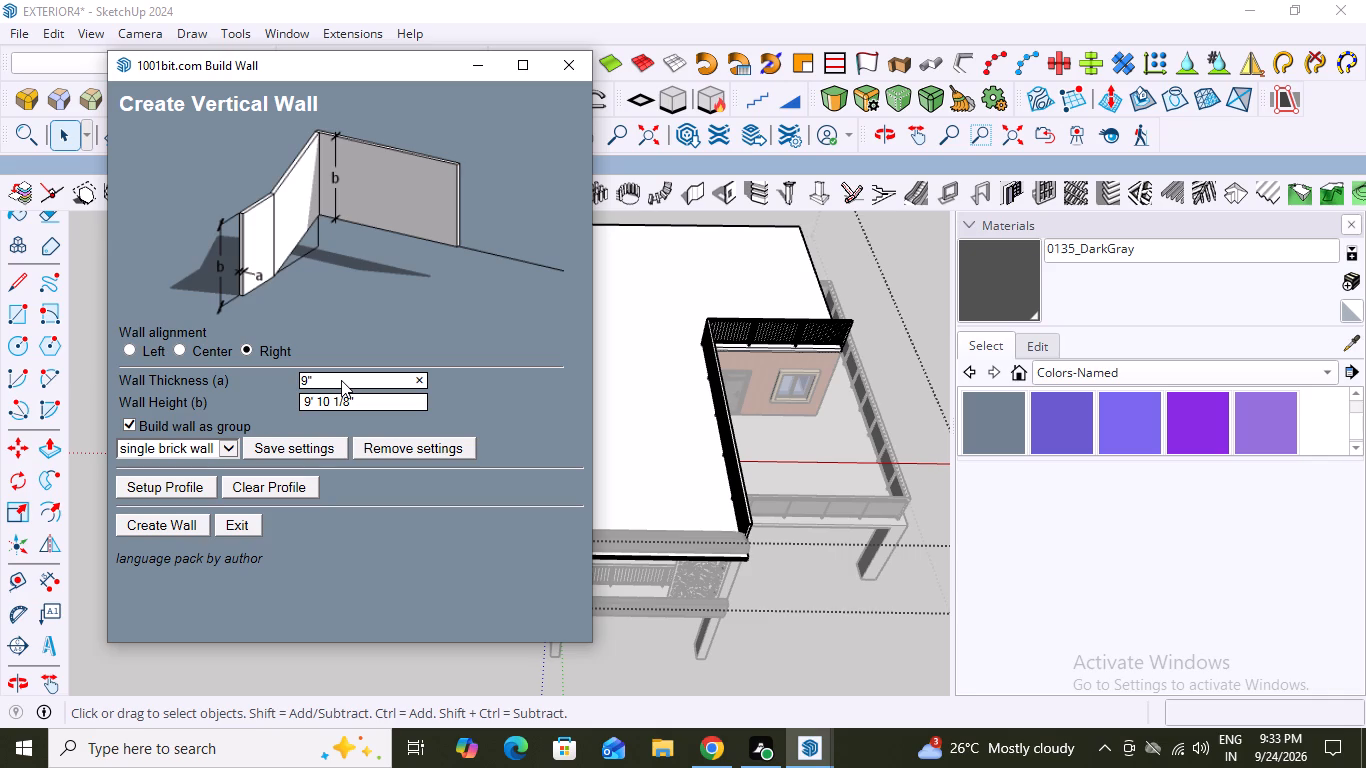
{"action": "left_click", "coordinate": [360, 405]}
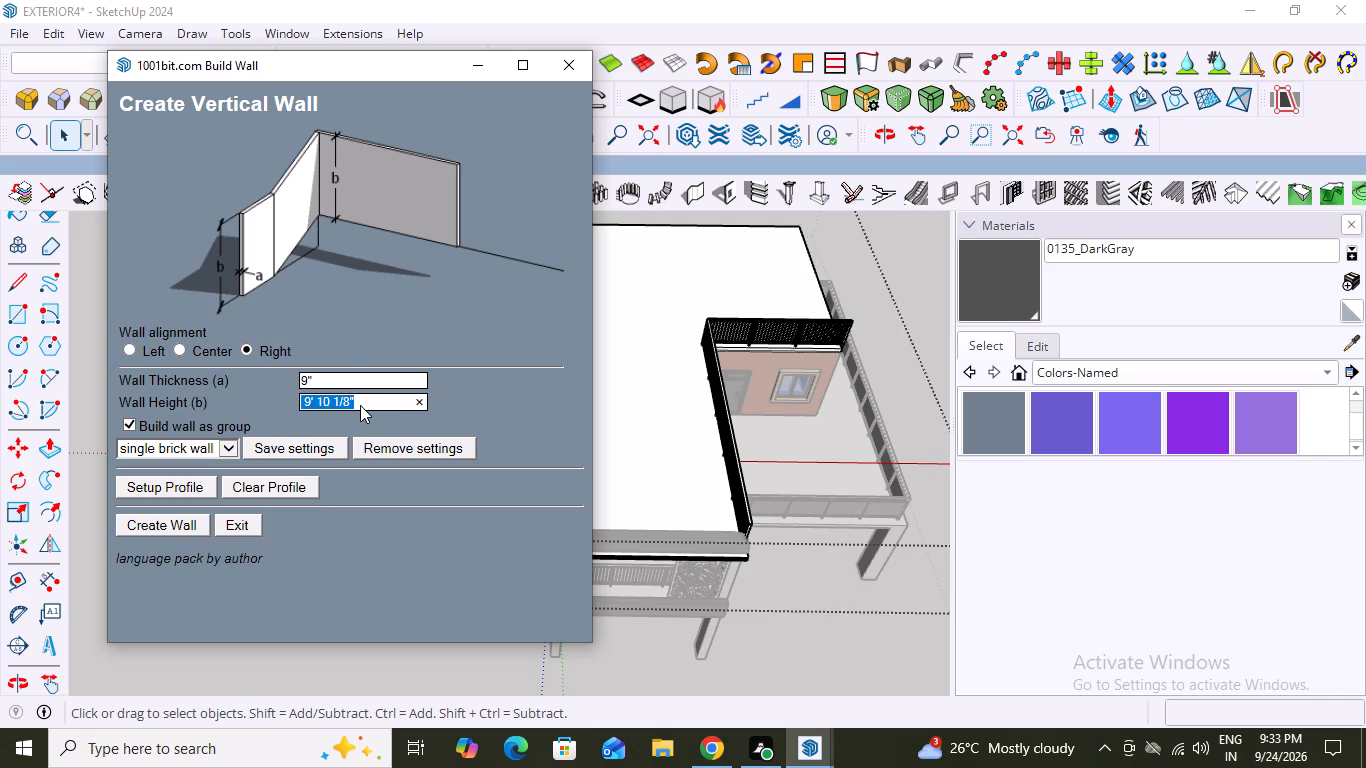
{"action": "key", "text": "BackSpace"}
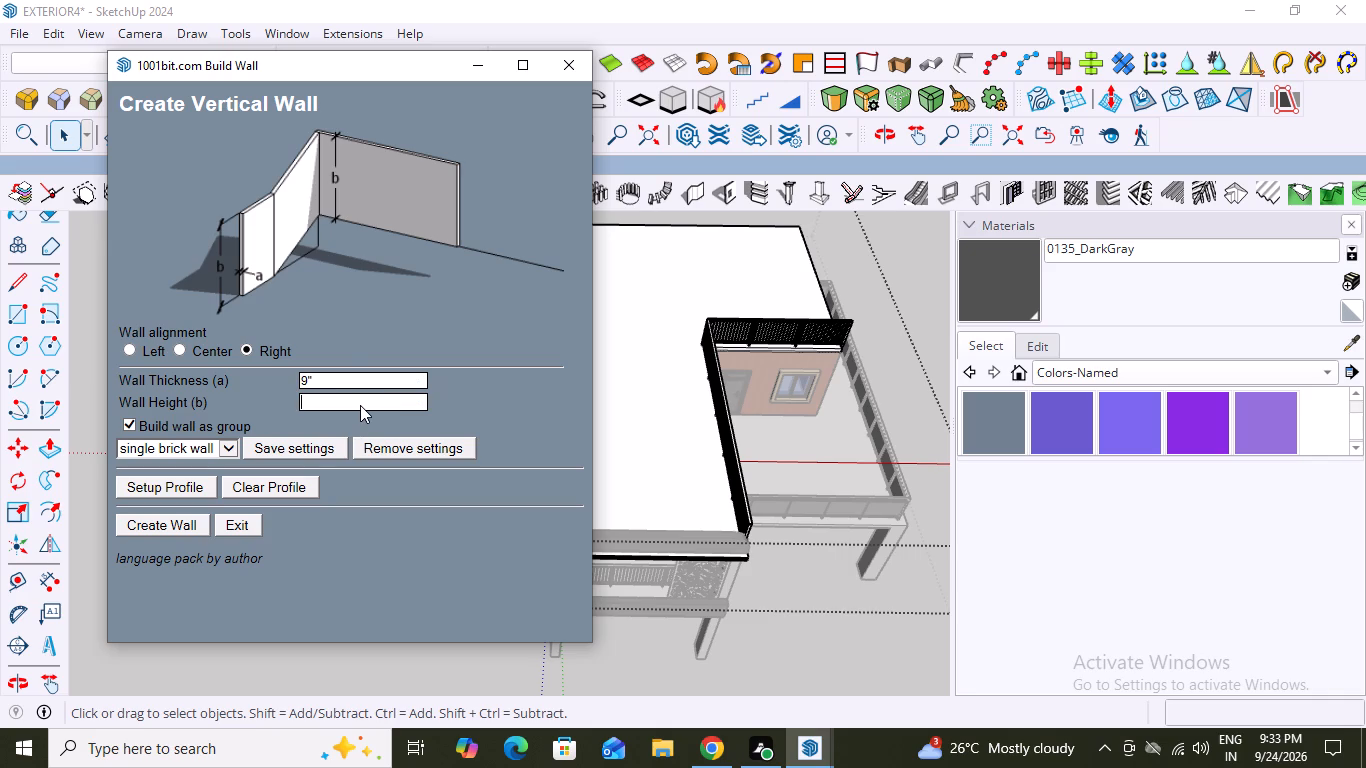
{"action": "type", "text": "4'"}
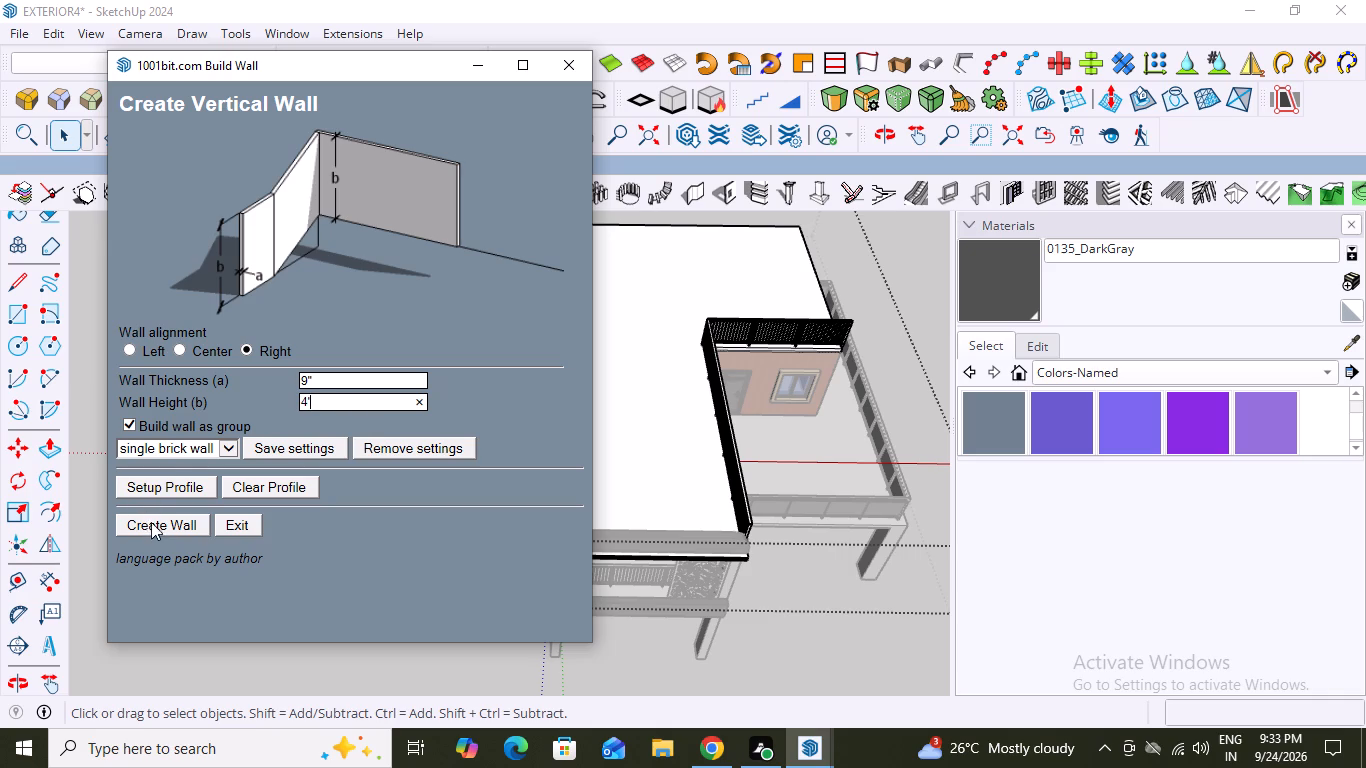
{"action": "left_click", "coordinate": [154, 525]}
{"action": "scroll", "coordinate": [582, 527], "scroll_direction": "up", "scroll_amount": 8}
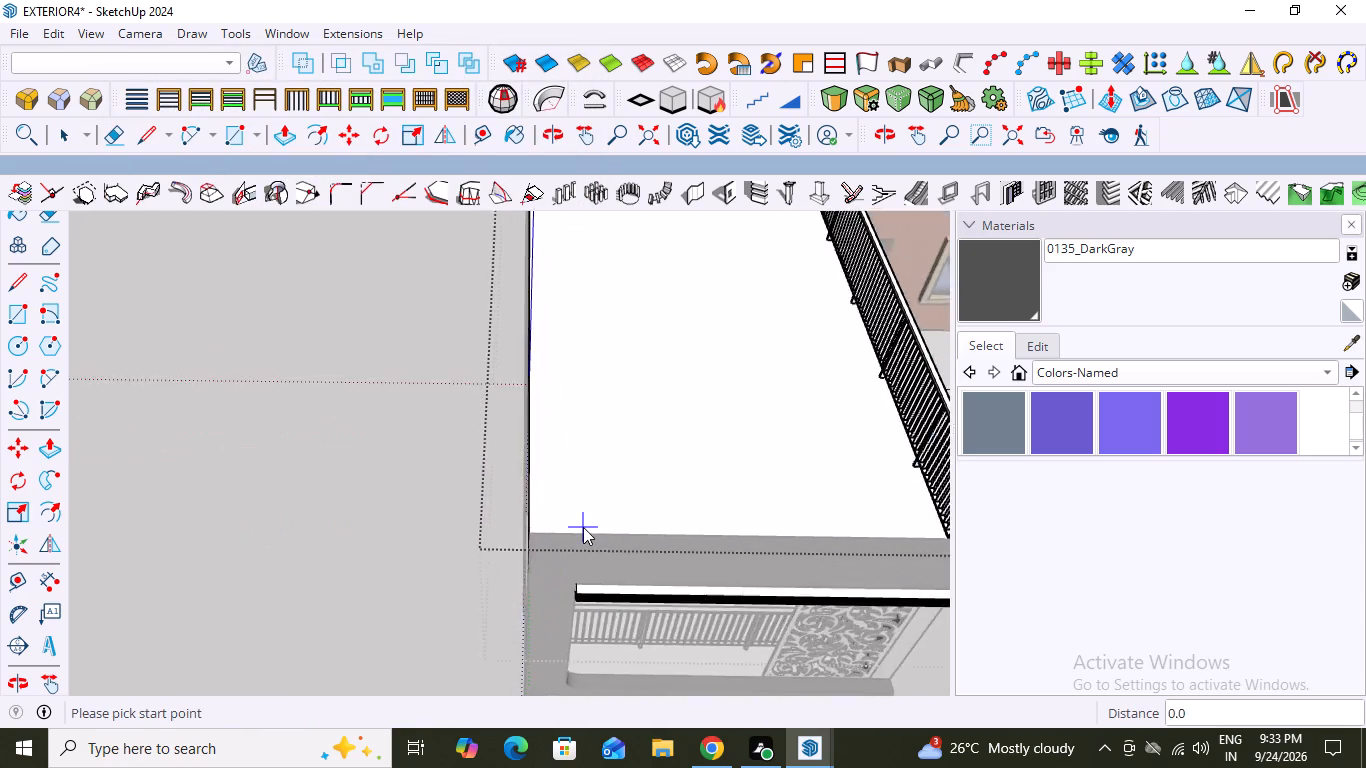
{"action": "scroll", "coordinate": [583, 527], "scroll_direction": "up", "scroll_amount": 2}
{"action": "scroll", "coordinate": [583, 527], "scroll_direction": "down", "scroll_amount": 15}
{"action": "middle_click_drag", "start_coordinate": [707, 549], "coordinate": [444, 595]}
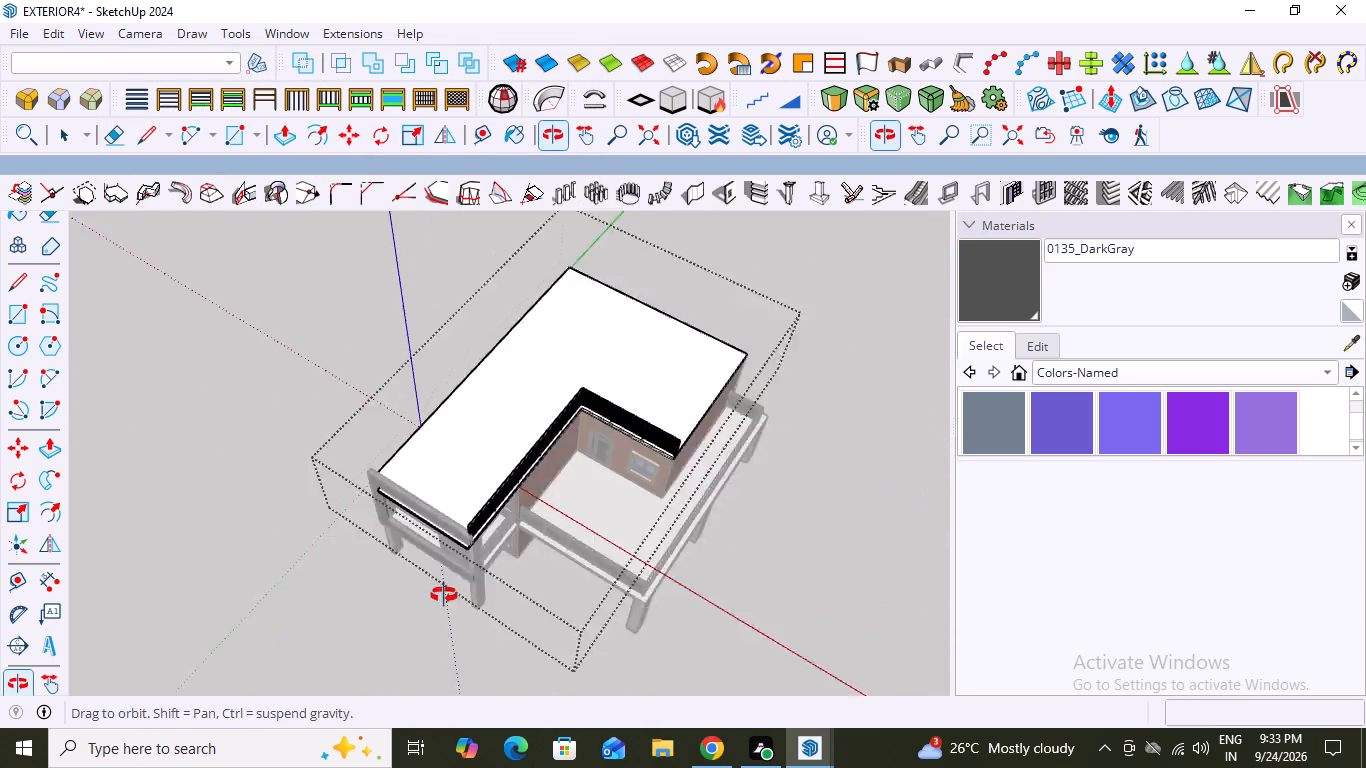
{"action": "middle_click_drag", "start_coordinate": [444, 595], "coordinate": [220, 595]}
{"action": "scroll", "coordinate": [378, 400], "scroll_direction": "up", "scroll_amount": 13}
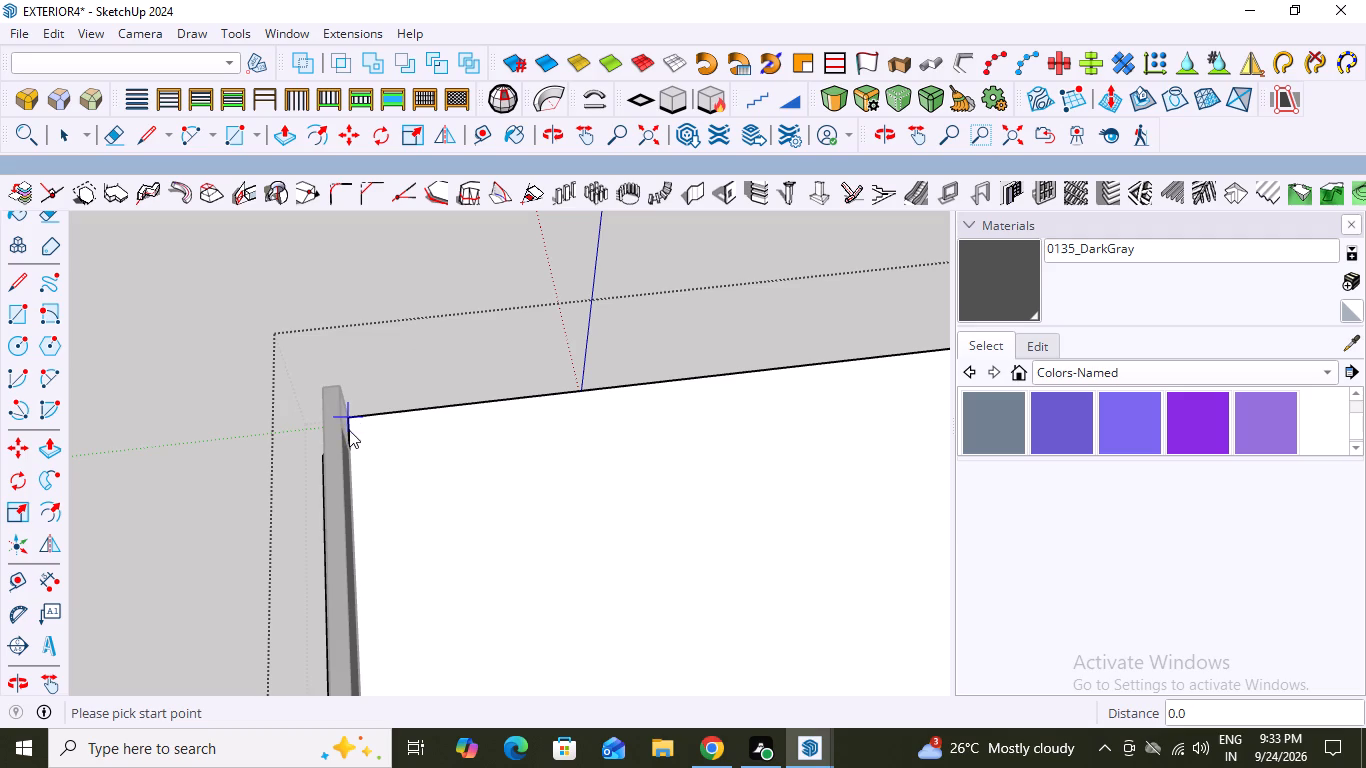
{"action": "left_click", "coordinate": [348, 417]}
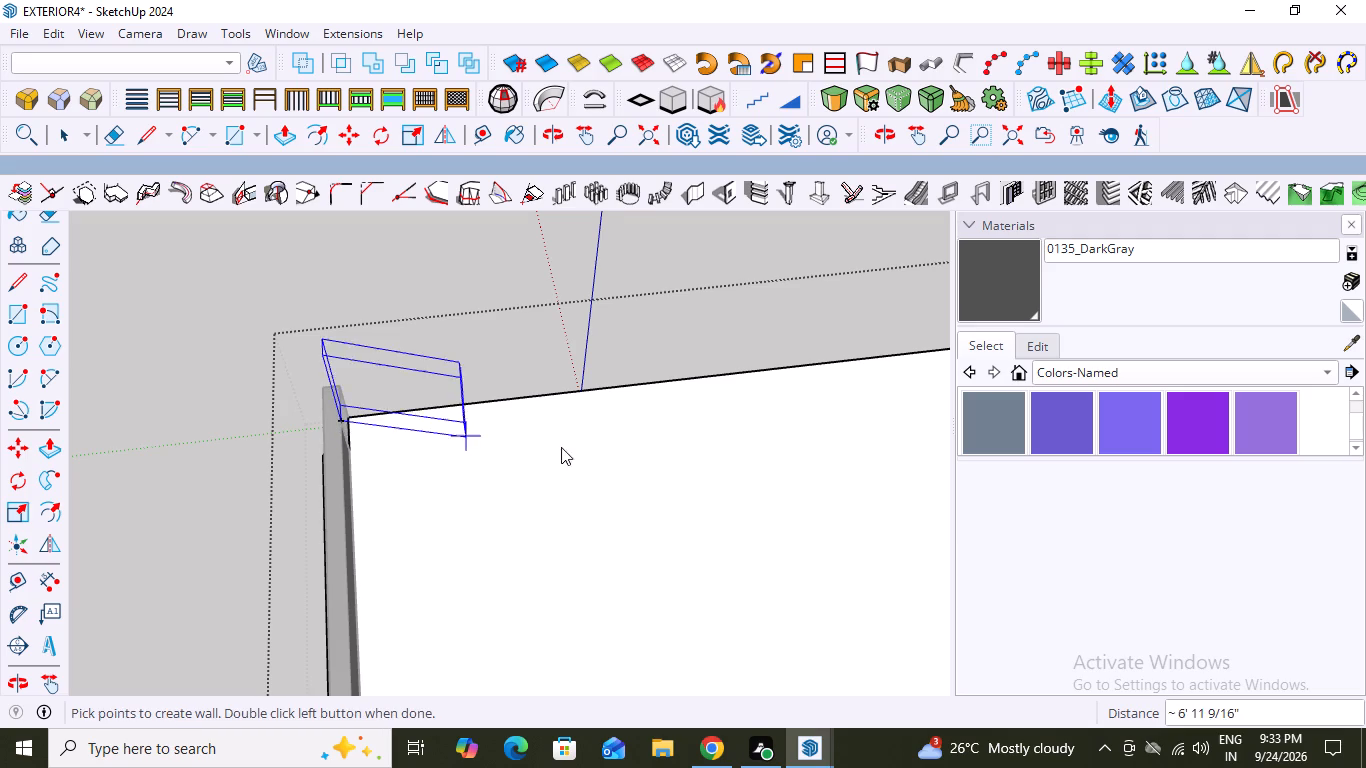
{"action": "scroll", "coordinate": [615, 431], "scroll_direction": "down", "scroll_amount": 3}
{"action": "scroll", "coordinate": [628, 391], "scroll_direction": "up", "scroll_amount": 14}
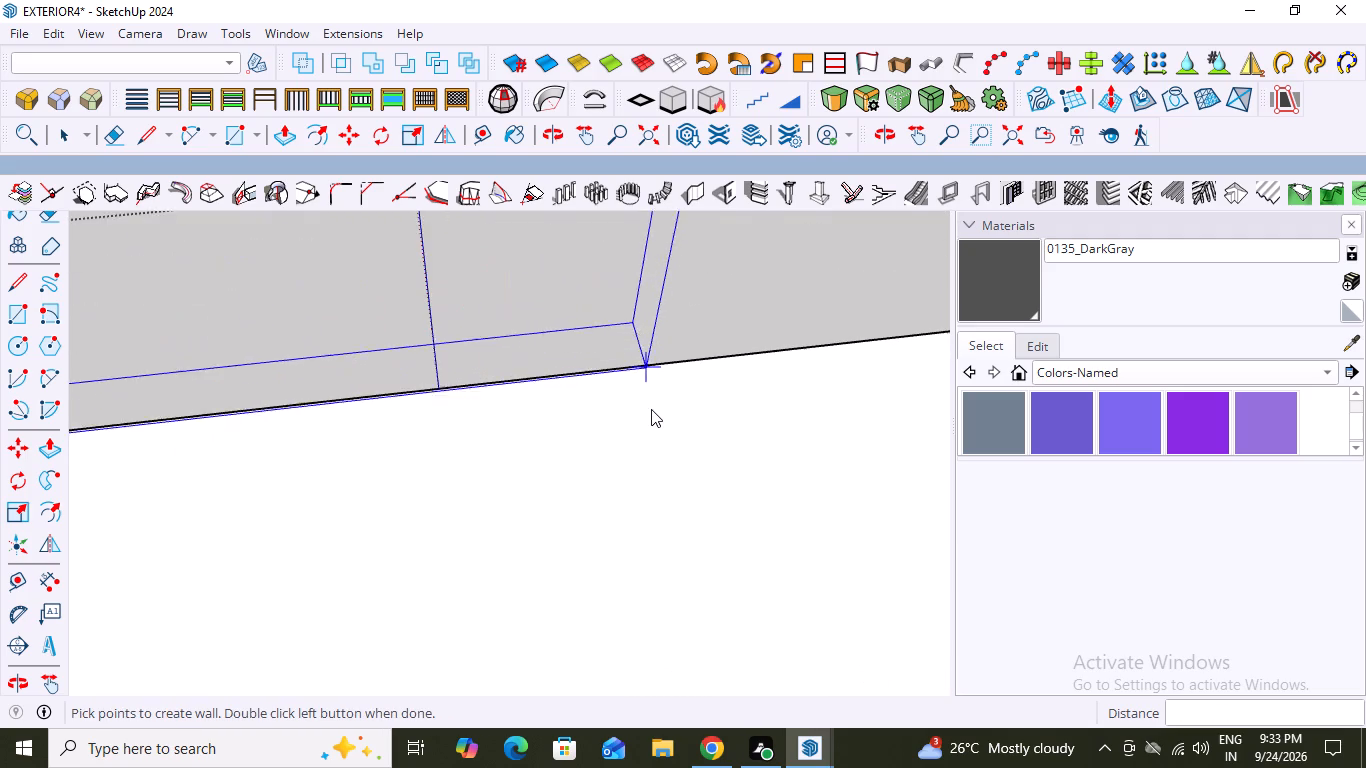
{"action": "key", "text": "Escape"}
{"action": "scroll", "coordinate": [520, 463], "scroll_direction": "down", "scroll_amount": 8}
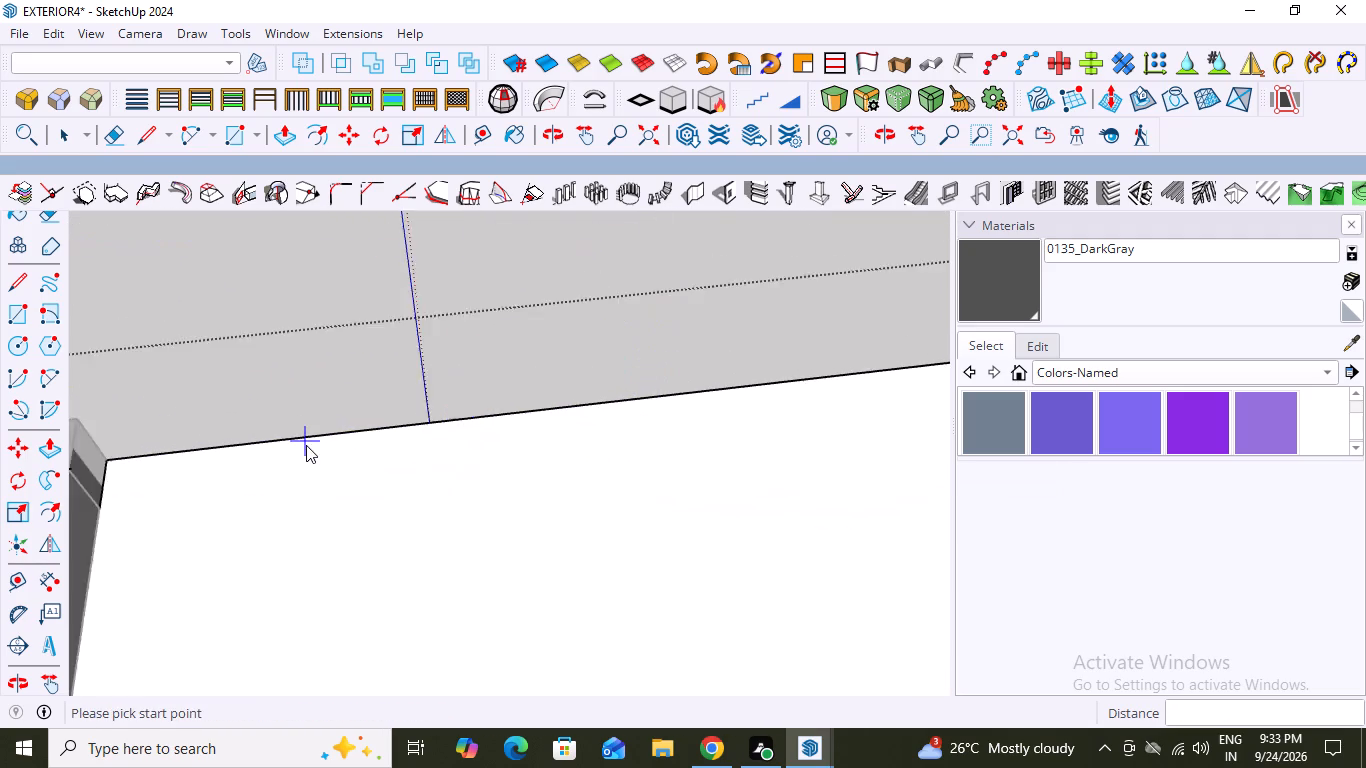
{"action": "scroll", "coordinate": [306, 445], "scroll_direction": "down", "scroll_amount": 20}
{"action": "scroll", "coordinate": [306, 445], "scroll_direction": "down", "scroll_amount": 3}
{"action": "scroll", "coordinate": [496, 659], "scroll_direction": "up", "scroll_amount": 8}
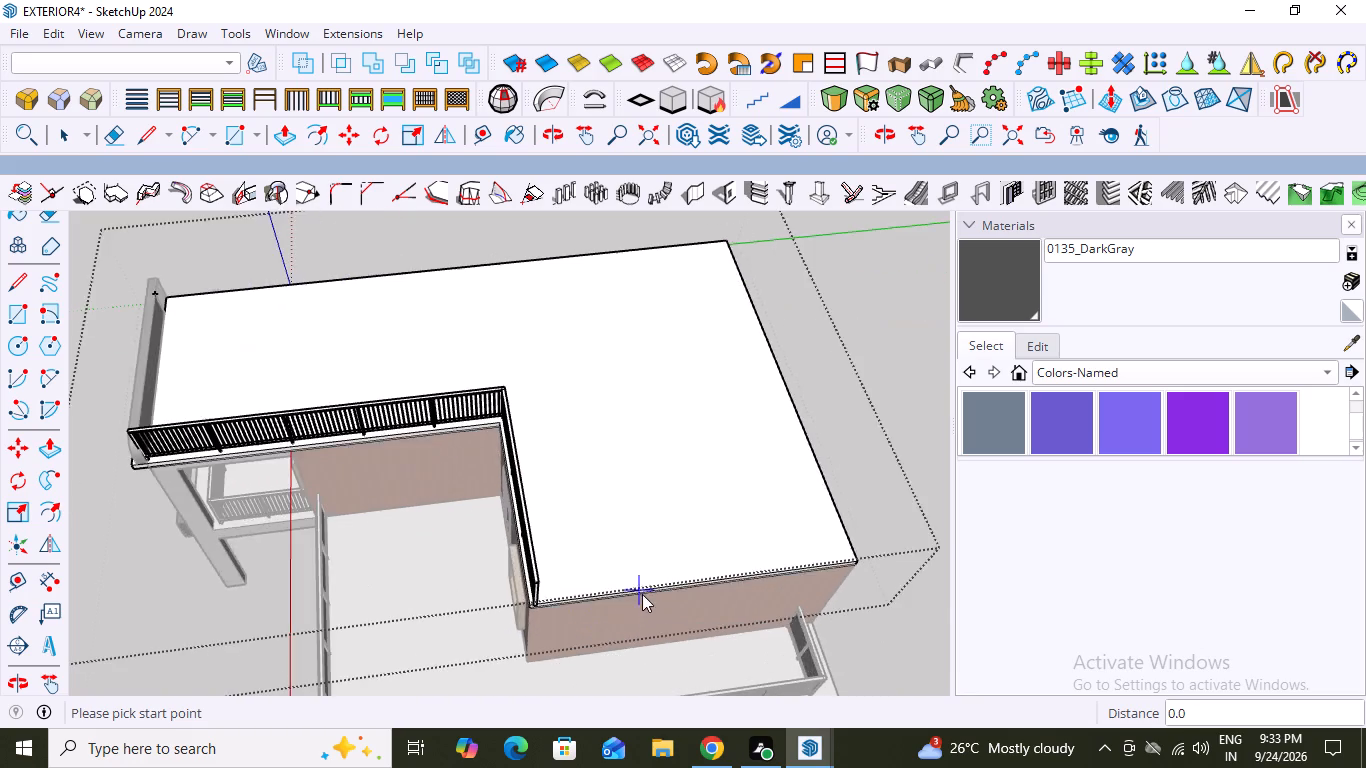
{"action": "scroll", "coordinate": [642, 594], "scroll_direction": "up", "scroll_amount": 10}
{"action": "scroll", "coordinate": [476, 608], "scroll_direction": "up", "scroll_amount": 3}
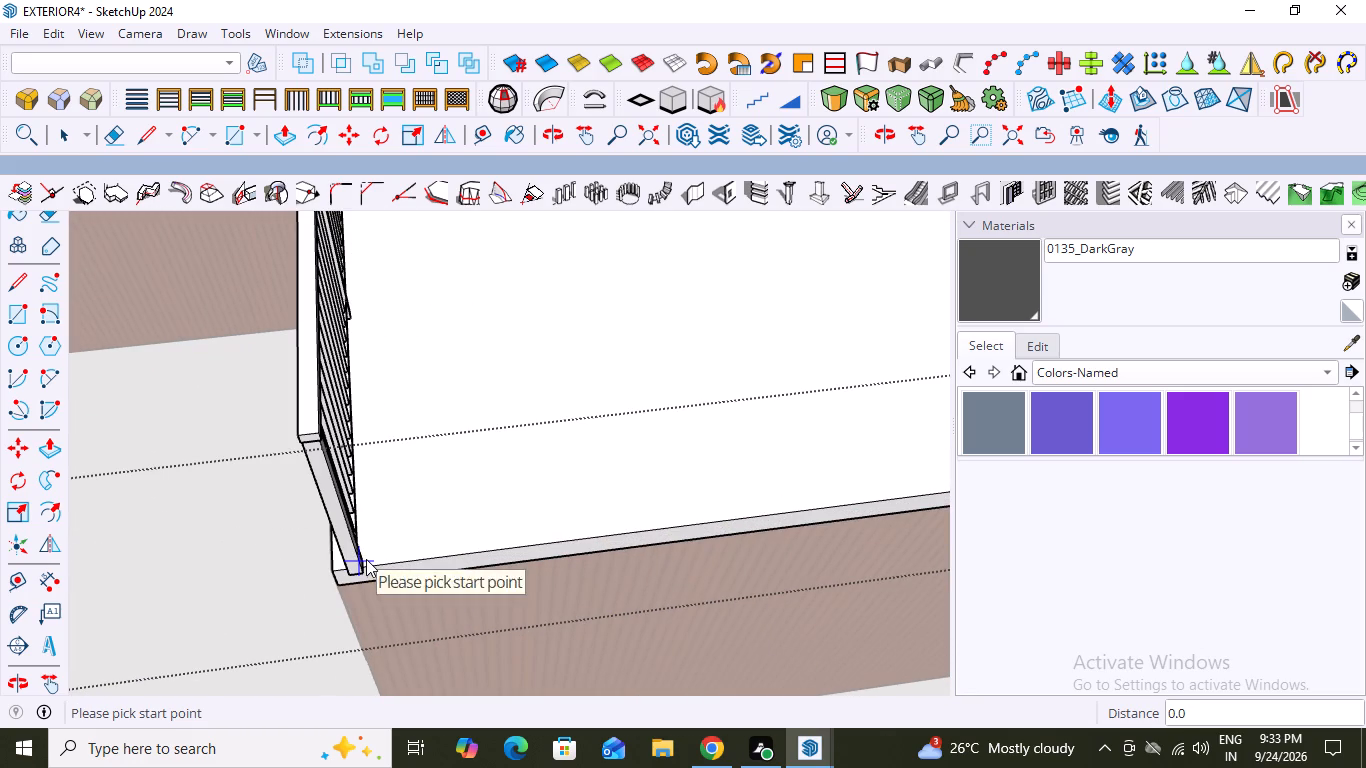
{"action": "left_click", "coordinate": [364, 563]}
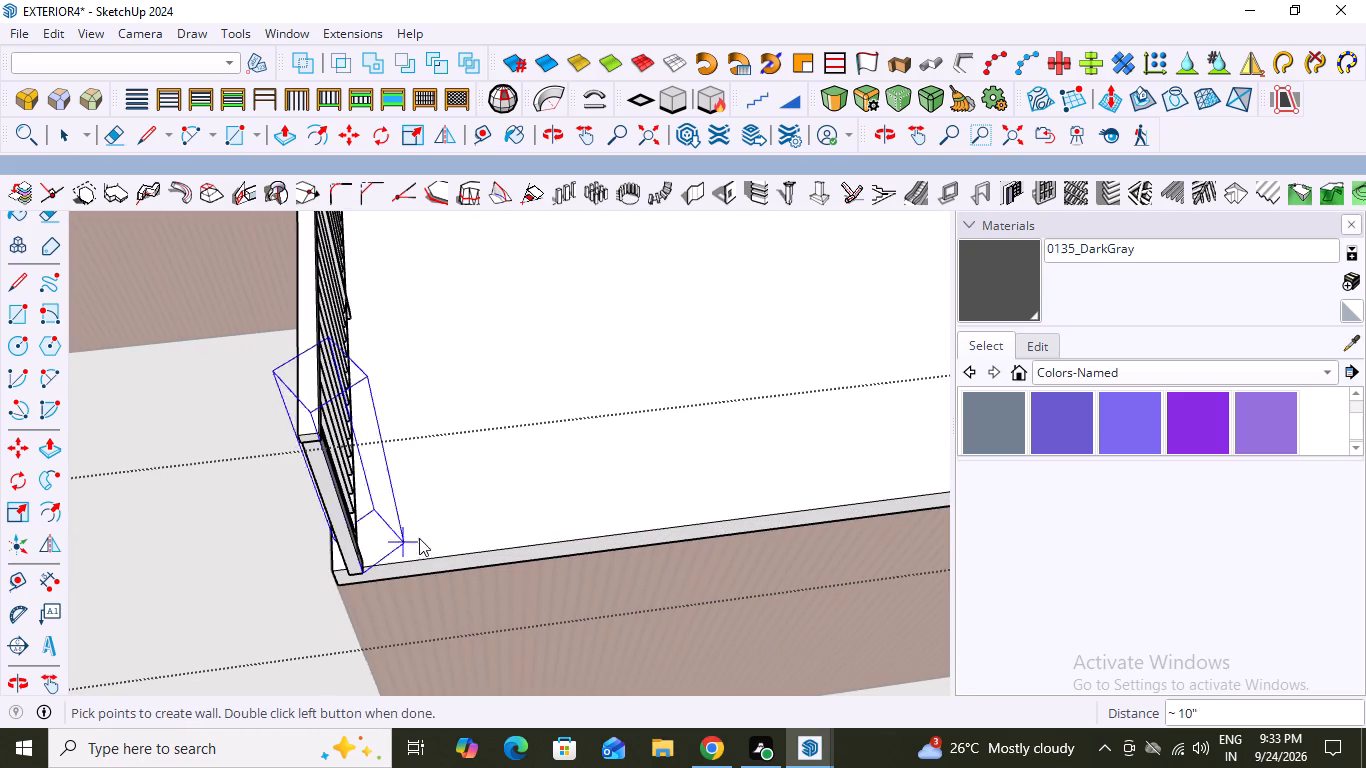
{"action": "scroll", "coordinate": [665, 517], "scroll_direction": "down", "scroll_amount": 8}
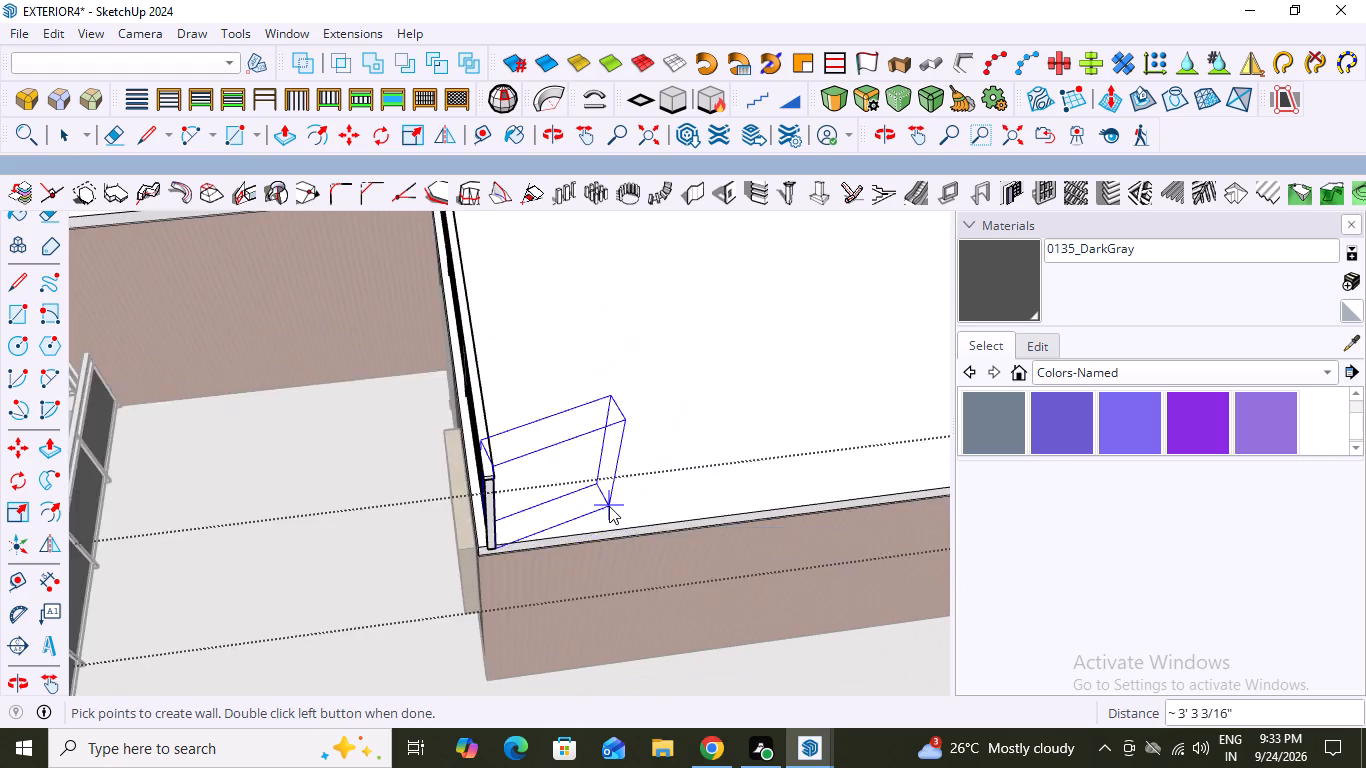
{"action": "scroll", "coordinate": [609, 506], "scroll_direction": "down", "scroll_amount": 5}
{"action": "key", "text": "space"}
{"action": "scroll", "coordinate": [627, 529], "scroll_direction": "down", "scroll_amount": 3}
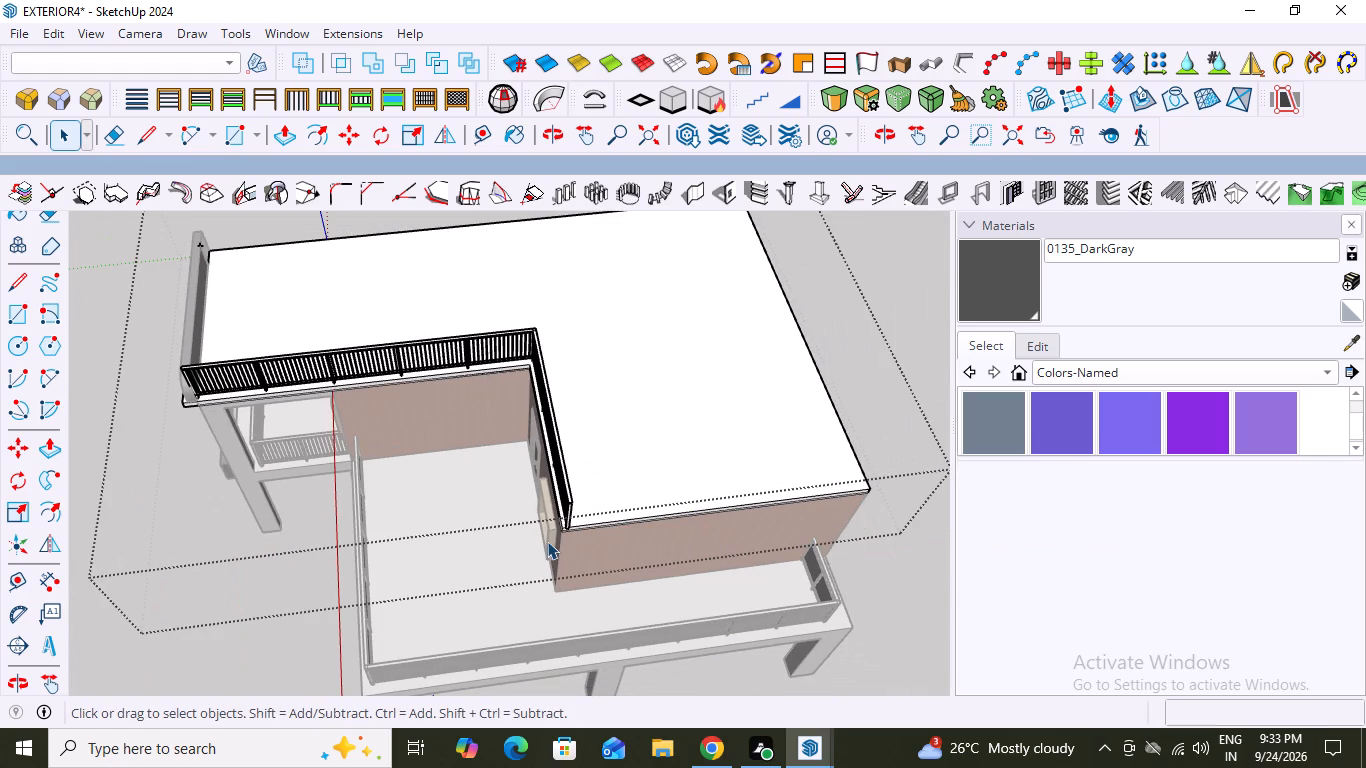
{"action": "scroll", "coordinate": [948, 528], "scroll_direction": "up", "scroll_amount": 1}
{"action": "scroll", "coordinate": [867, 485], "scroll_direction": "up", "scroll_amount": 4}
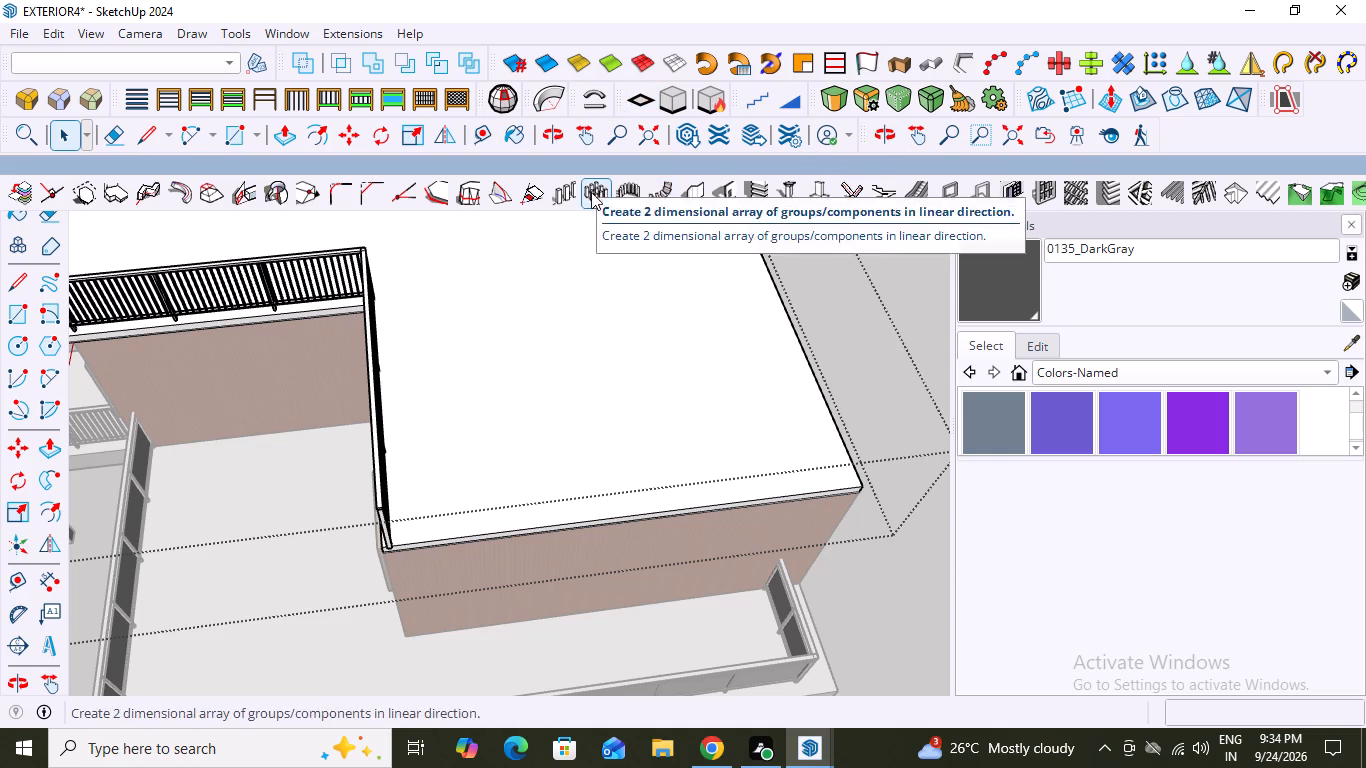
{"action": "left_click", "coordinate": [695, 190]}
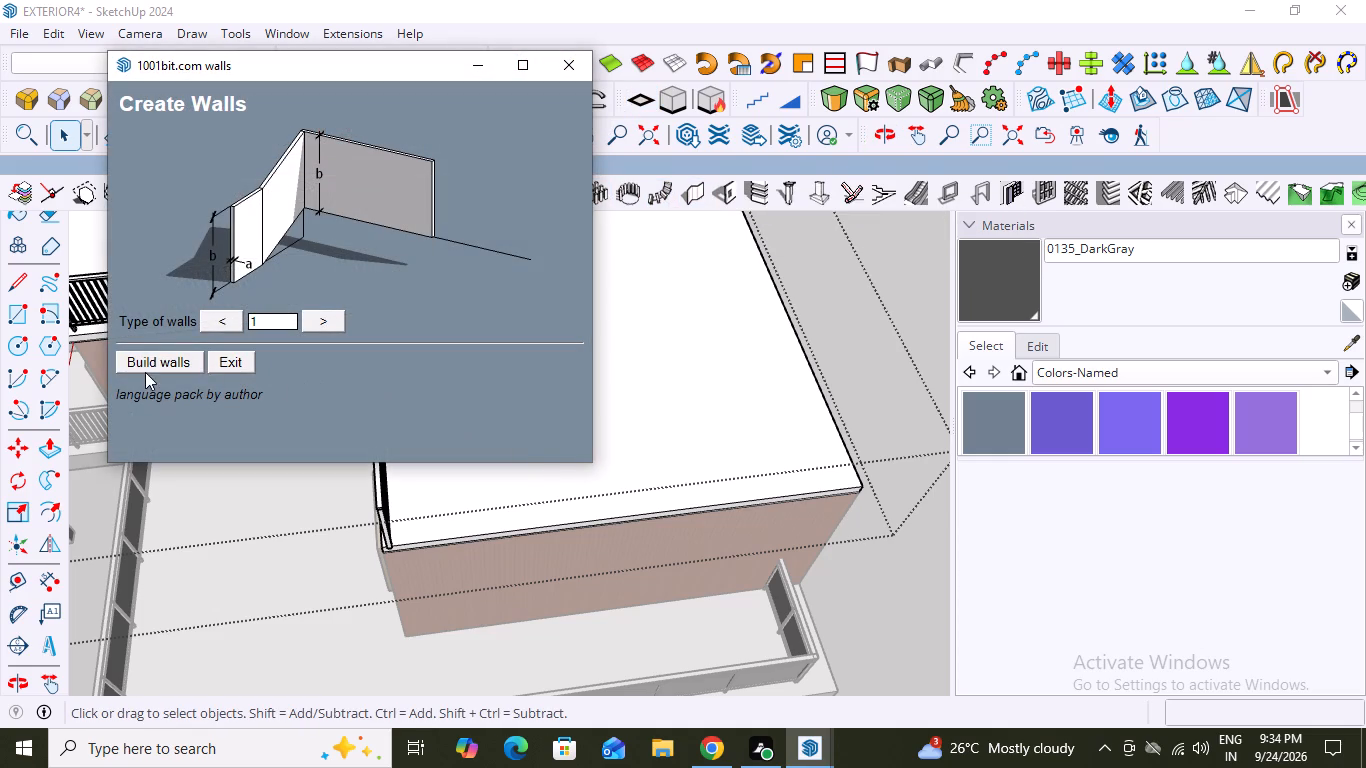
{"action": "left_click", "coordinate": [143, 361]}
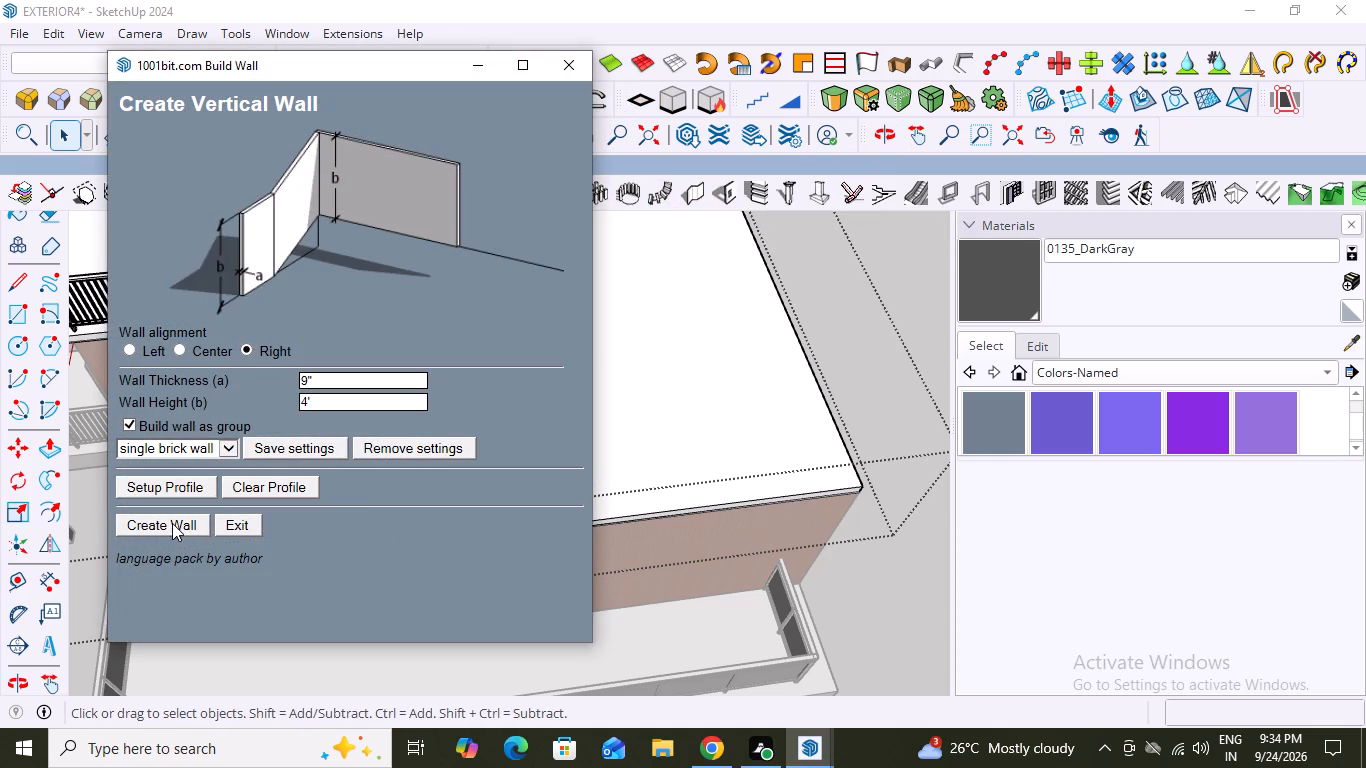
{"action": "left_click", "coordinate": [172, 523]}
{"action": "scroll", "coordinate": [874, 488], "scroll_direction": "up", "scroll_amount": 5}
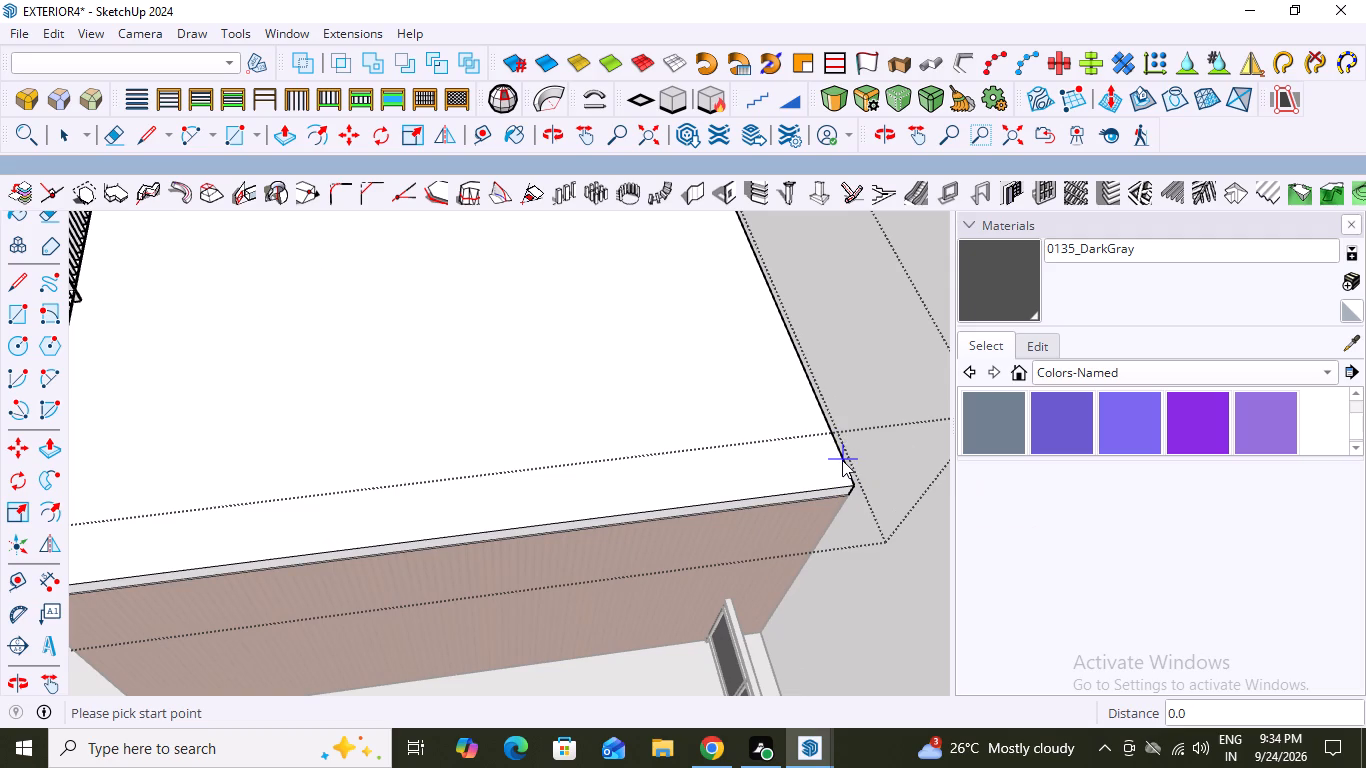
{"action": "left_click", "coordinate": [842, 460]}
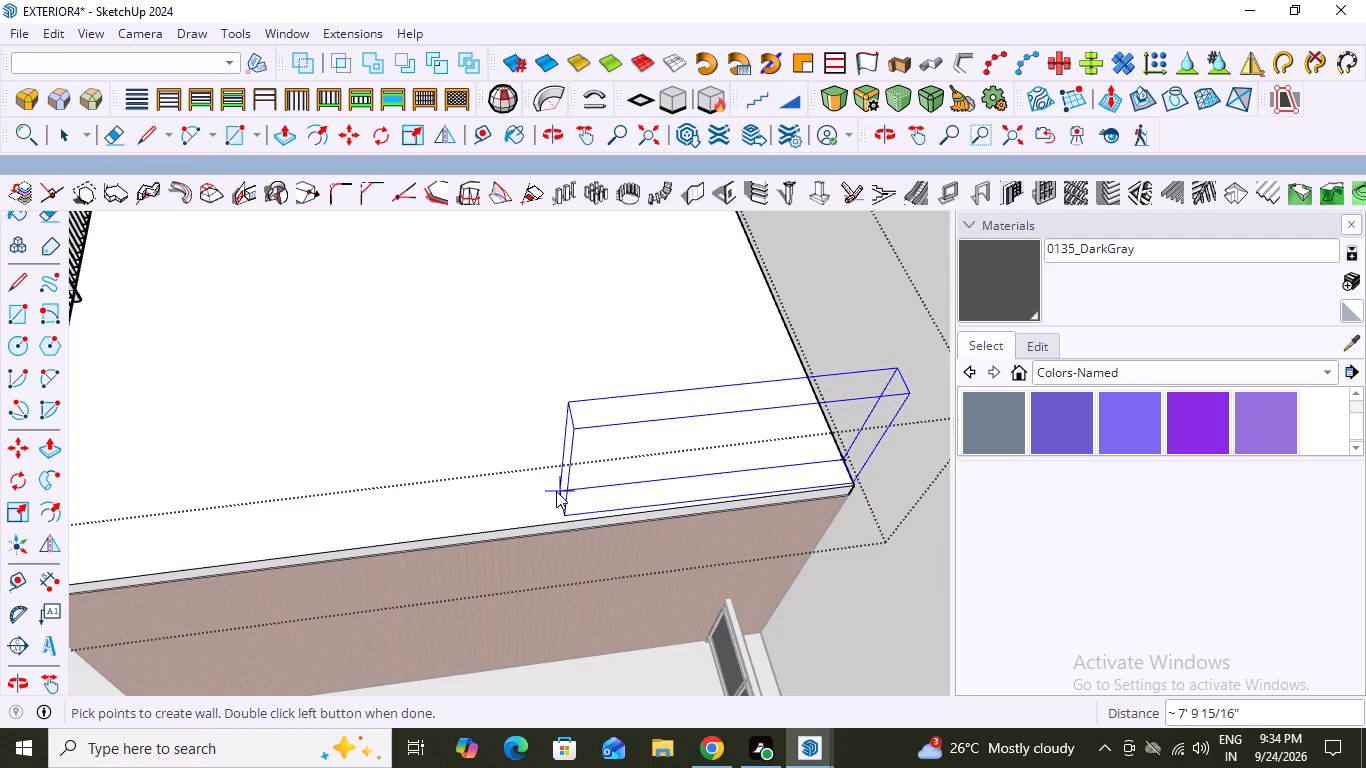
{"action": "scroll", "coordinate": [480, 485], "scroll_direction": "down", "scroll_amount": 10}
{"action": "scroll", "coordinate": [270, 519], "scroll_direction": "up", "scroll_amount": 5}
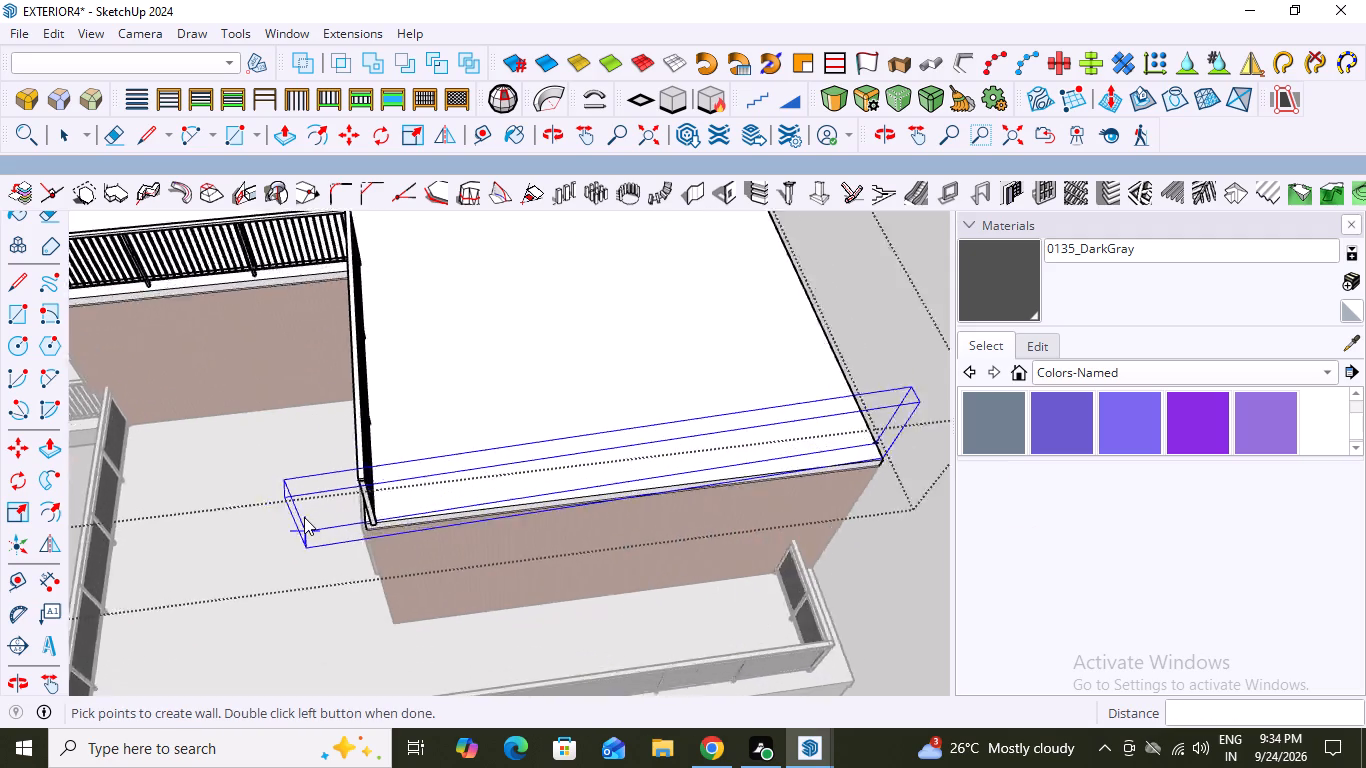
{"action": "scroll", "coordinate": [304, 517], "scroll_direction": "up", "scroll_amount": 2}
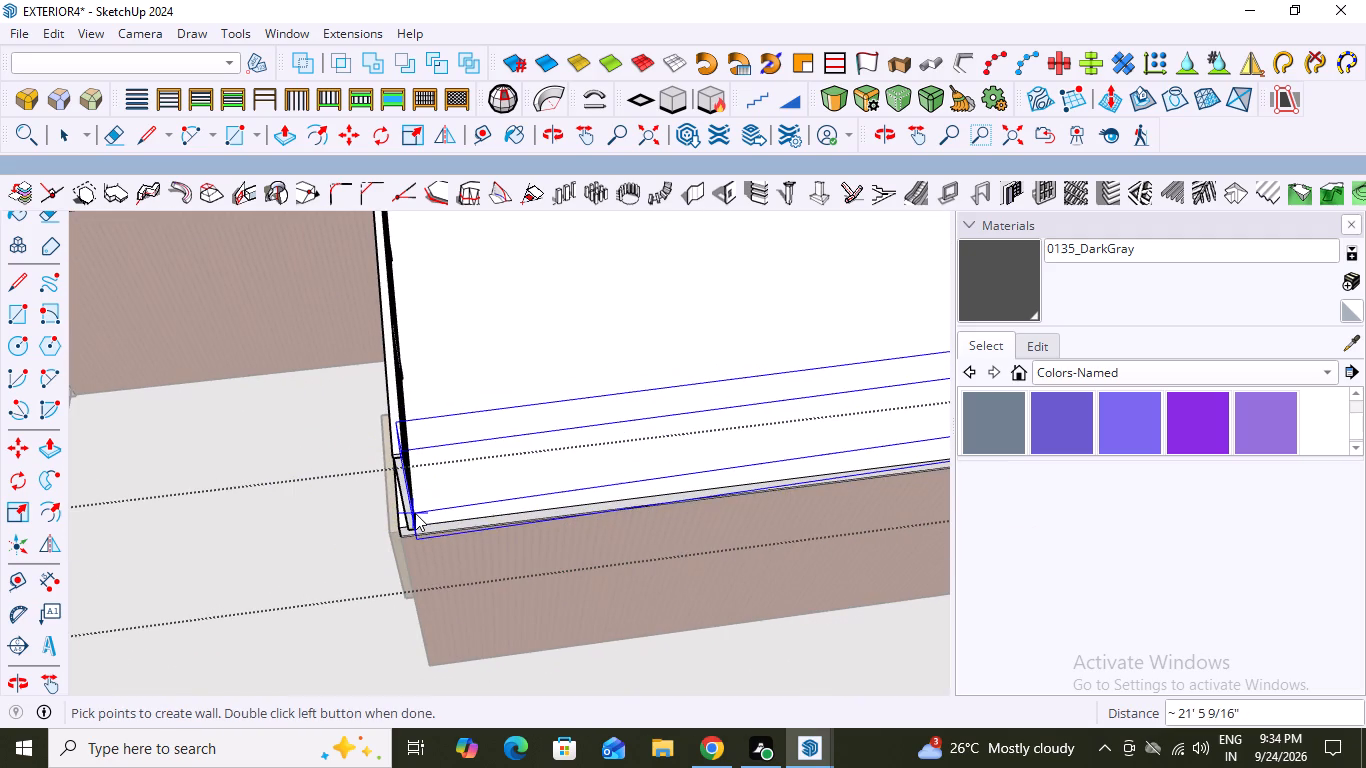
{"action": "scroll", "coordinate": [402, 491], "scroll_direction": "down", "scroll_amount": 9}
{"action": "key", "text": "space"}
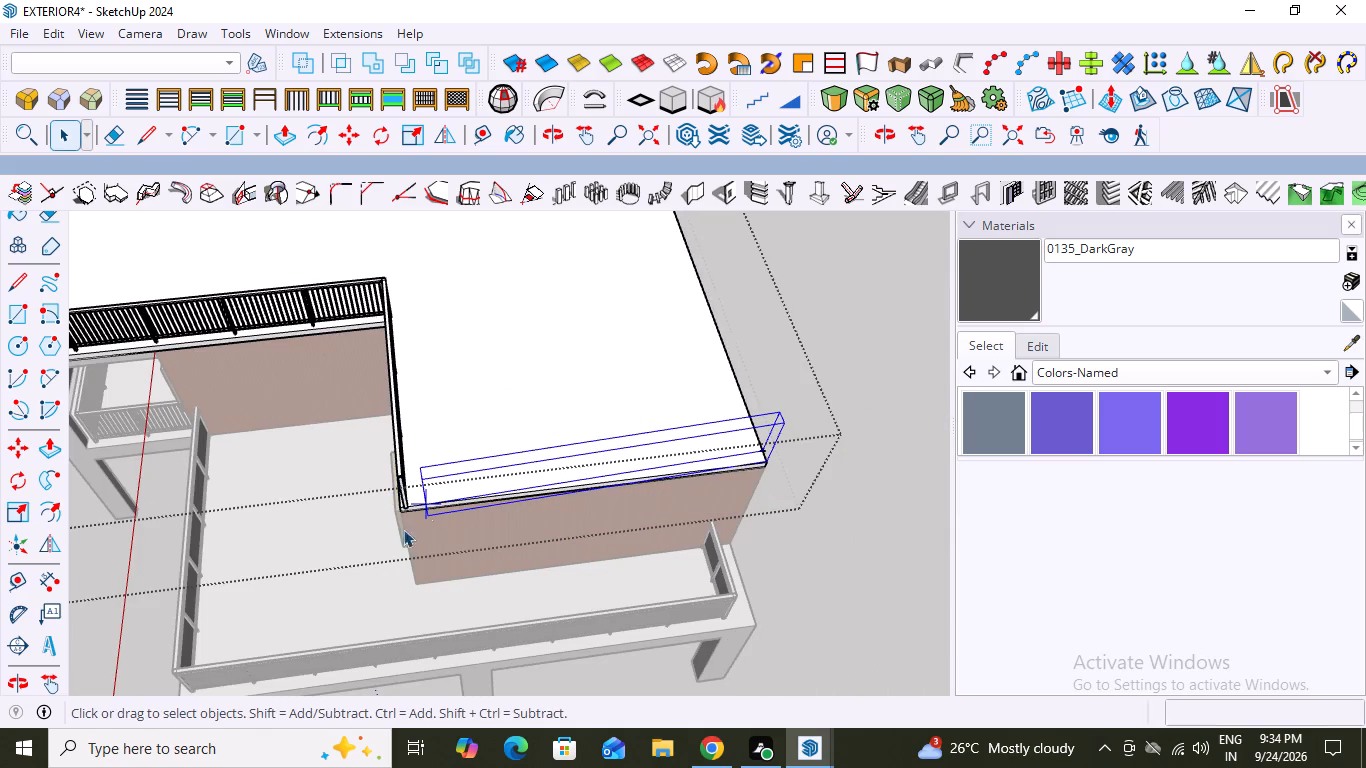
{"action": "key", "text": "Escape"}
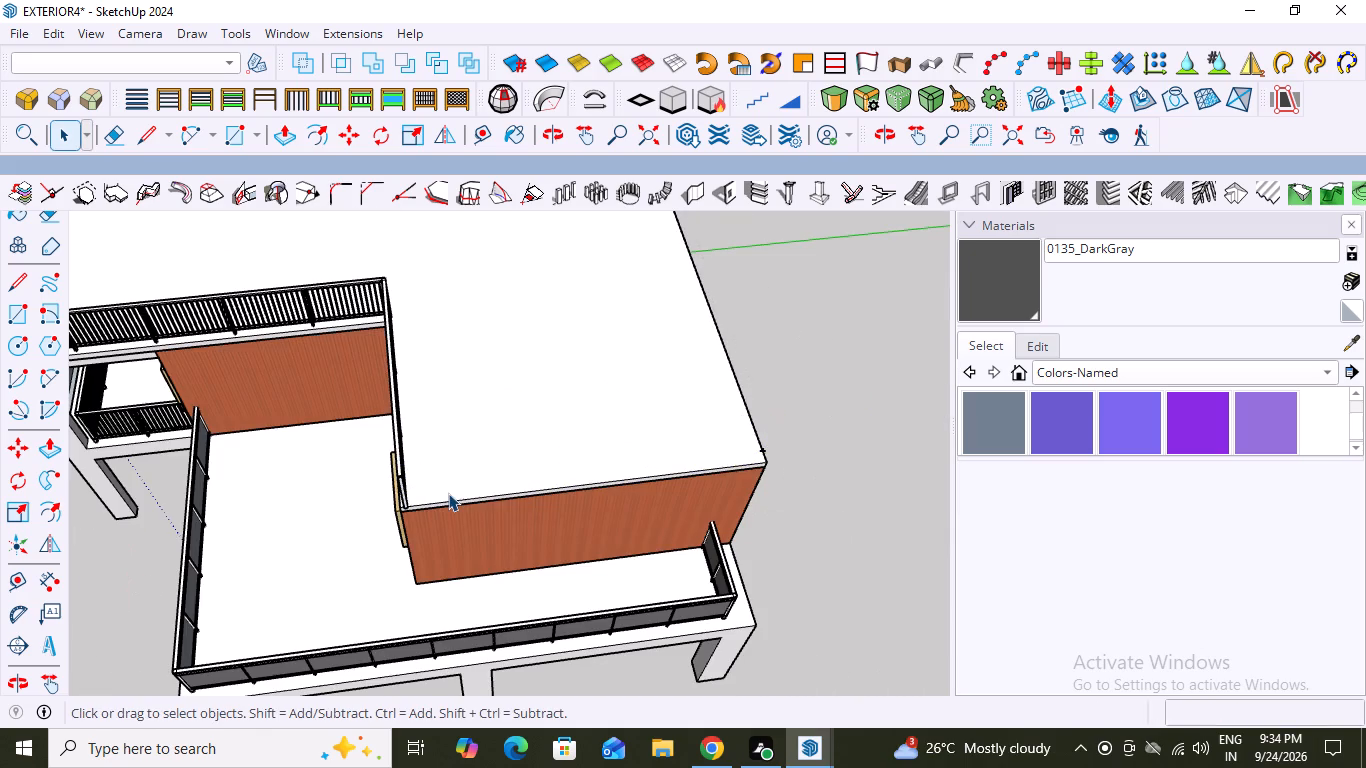
Reopen the roof slab group and start a right-aligned 1001bit vertical wall, 9" thick and 4' high, built as a group.
{"action": "scroll", "coordinate": [448, 493], "scroll_direction": "down", "scroll_amount": 5}
{"action": "left_click", "coordinate": [517, 403]}
{"action": "scroll", "coordinate": [509, 433], "scroll_direction": "up", "scroll_amount": 2}
{"action": "double_click", "coordinate": [508, 416]}
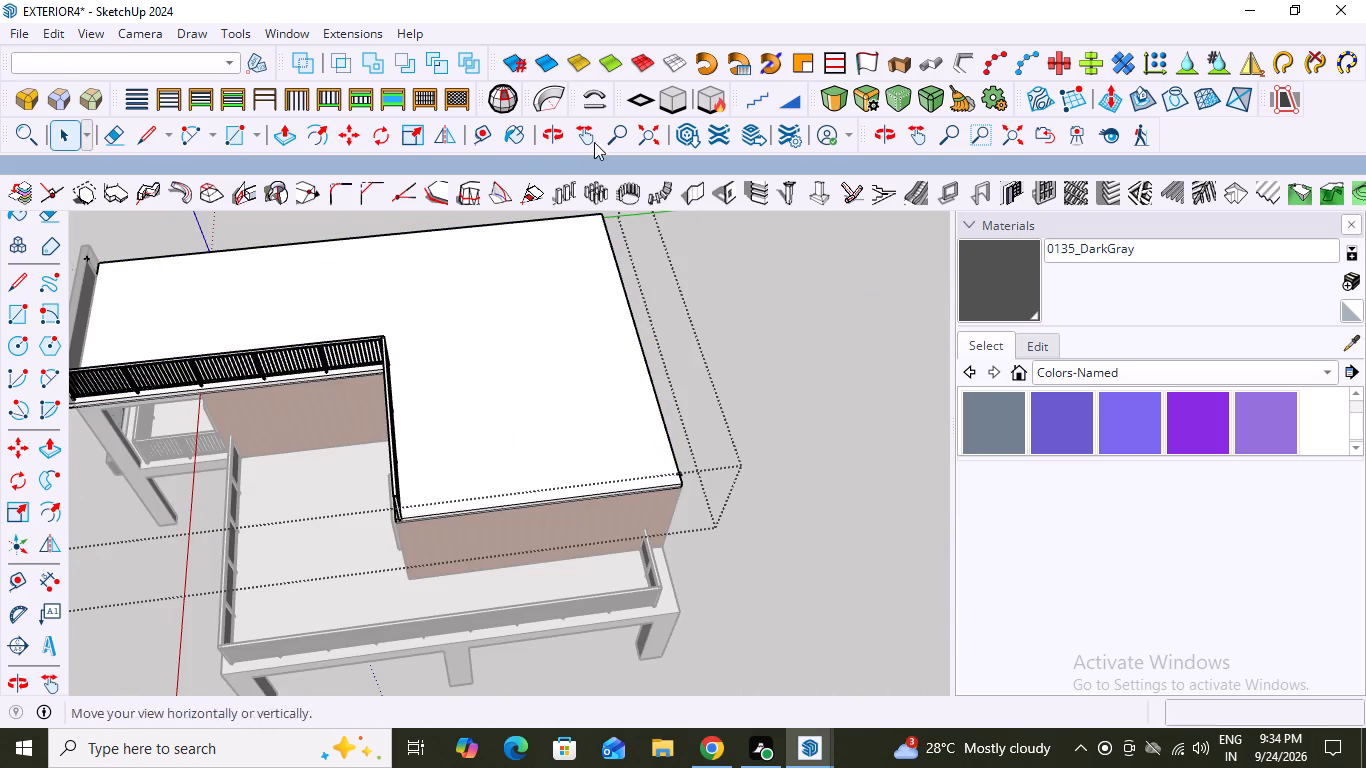
{"action": "left_click", "coordinate": [694, 190]}
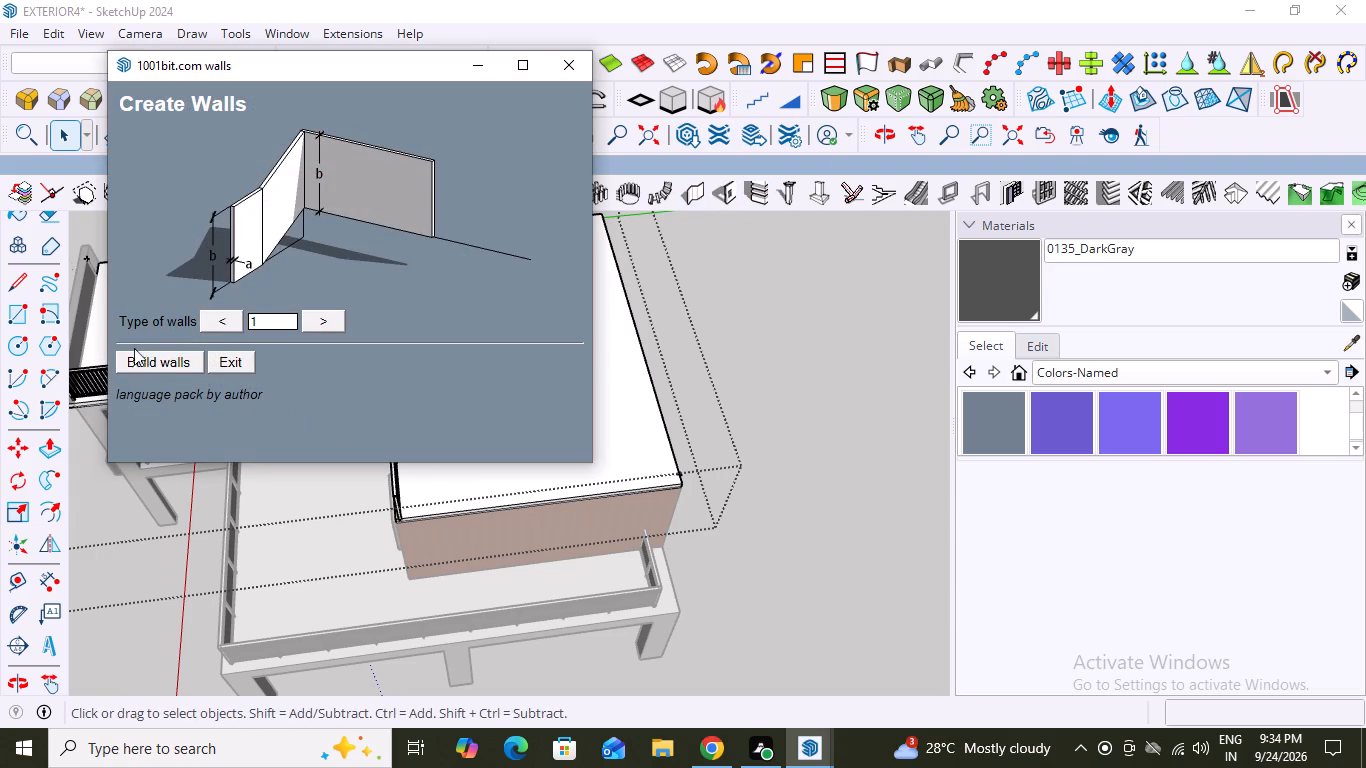
{"action": "left_click", "coordinate": [152, 364]}
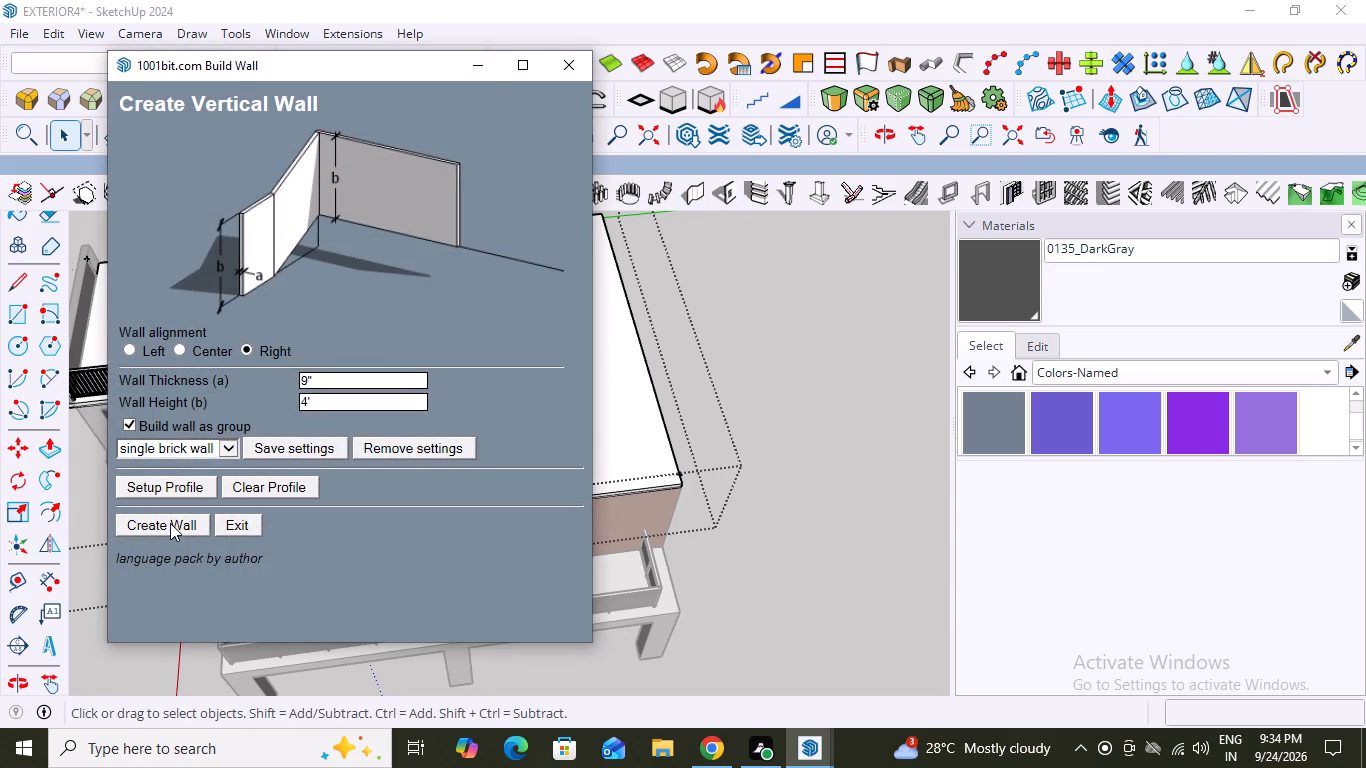
{"action": "left_click", "coordinate": [170, 523]}
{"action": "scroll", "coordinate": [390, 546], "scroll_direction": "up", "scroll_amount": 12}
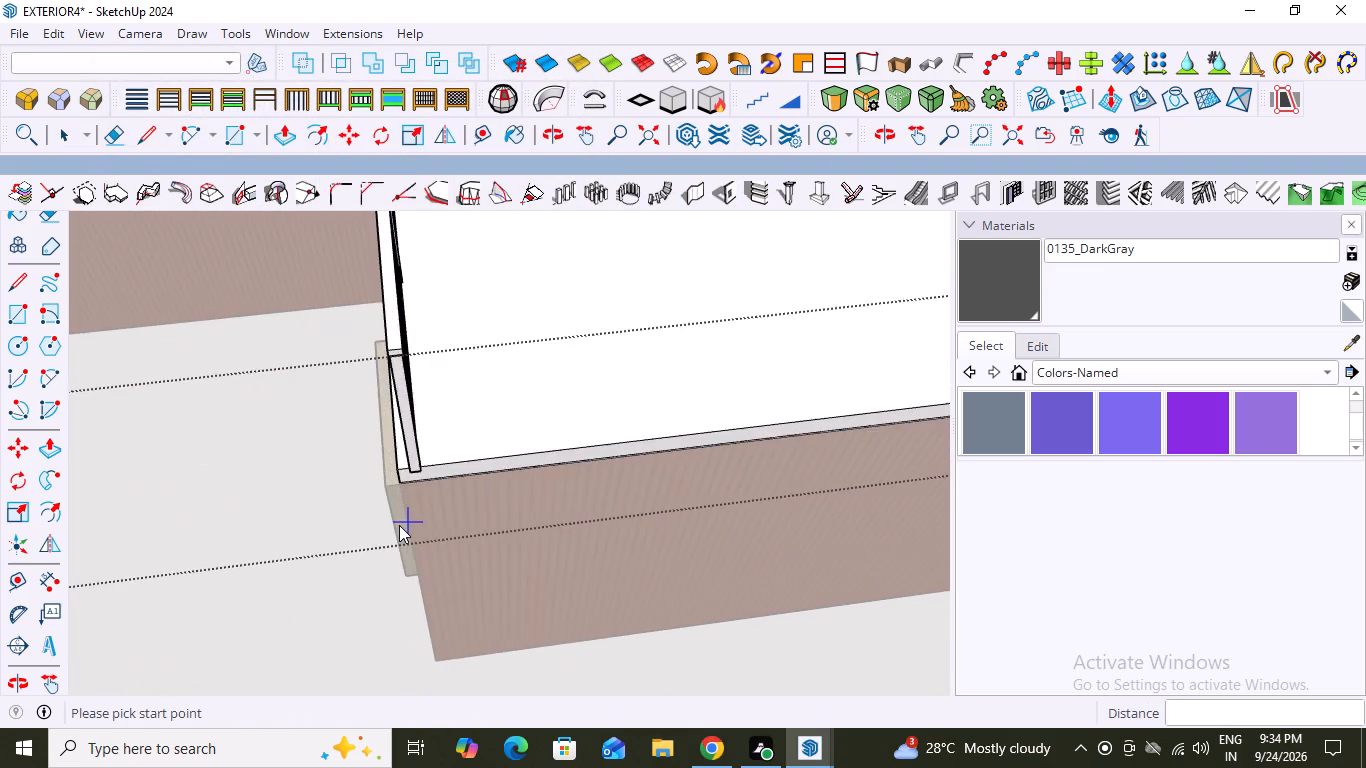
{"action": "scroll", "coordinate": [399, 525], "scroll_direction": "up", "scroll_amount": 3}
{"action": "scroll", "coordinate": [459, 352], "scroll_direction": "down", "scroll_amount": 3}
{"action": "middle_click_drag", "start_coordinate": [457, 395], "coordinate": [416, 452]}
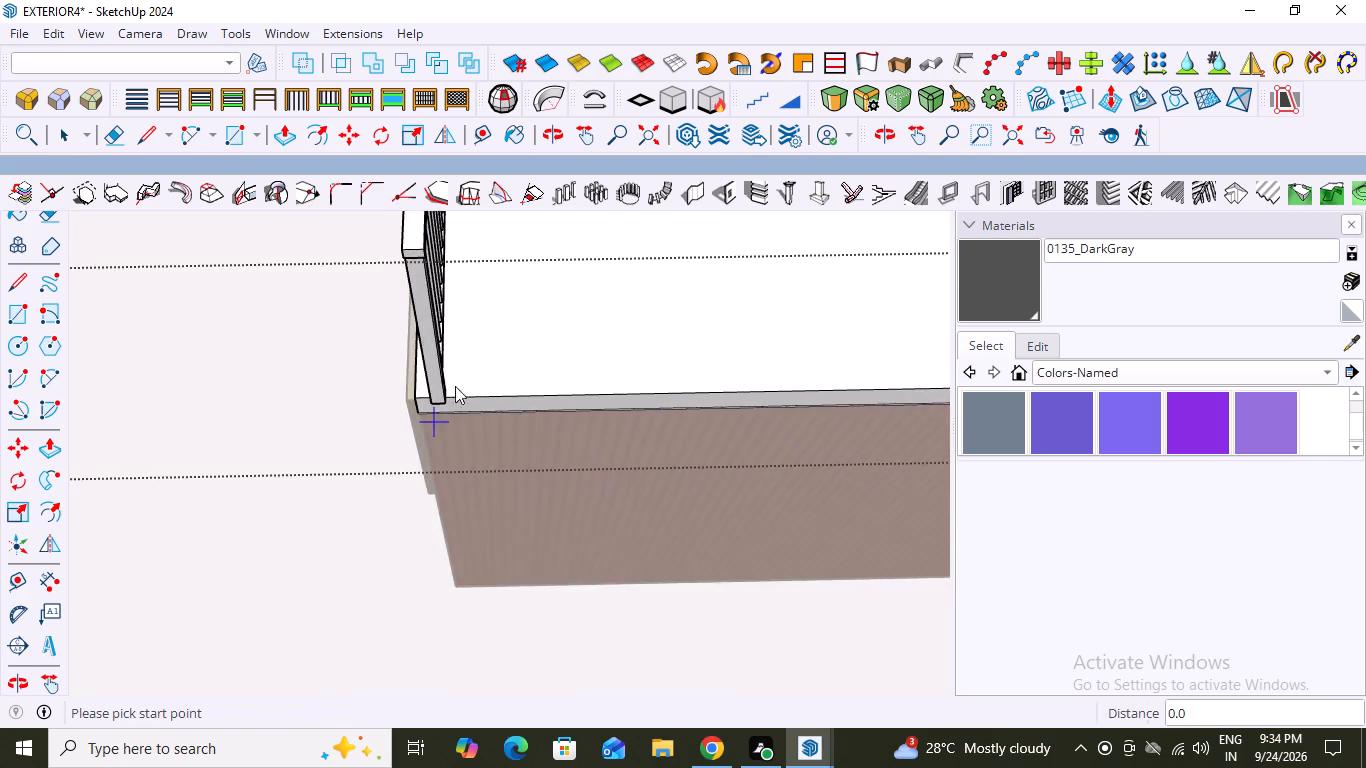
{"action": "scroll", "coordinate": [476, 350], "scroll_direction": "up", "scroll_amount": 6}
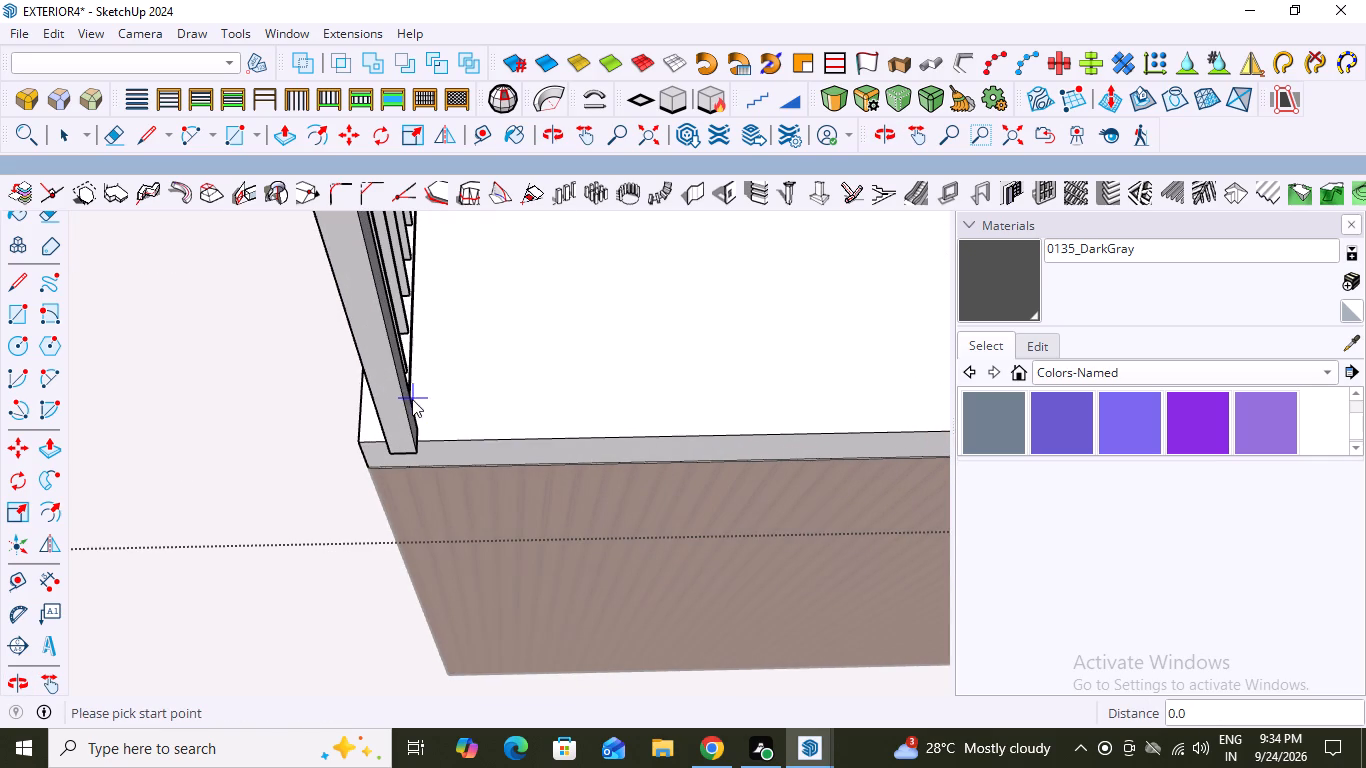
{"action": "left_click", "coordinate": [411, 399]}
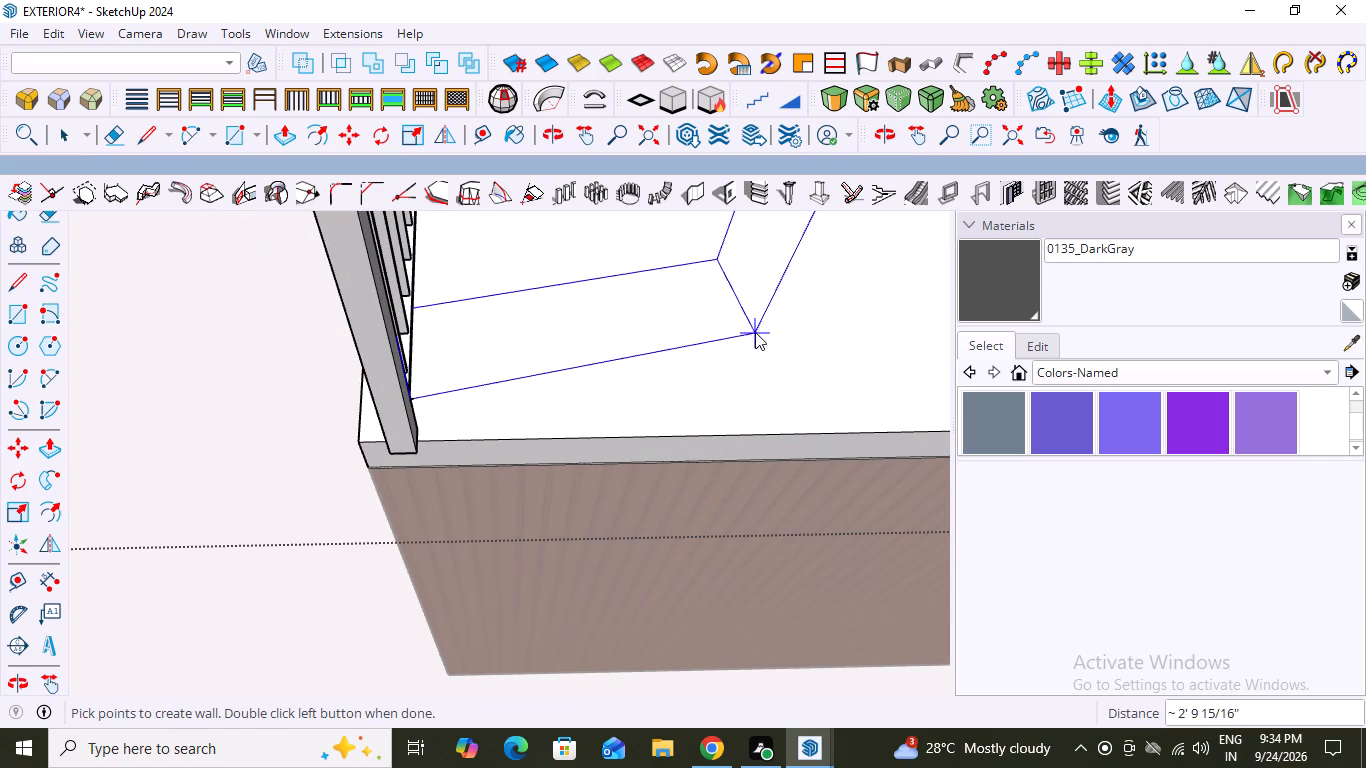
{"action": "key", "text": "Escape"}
Lay out the wall's first segment, about 21' 5" long, from the roof fence's end post along the slab edge to the outer corner.
{"action": "scroll", "coordinate": [429, 438], "scroll_direction": "up", "scroll_amount": 3}
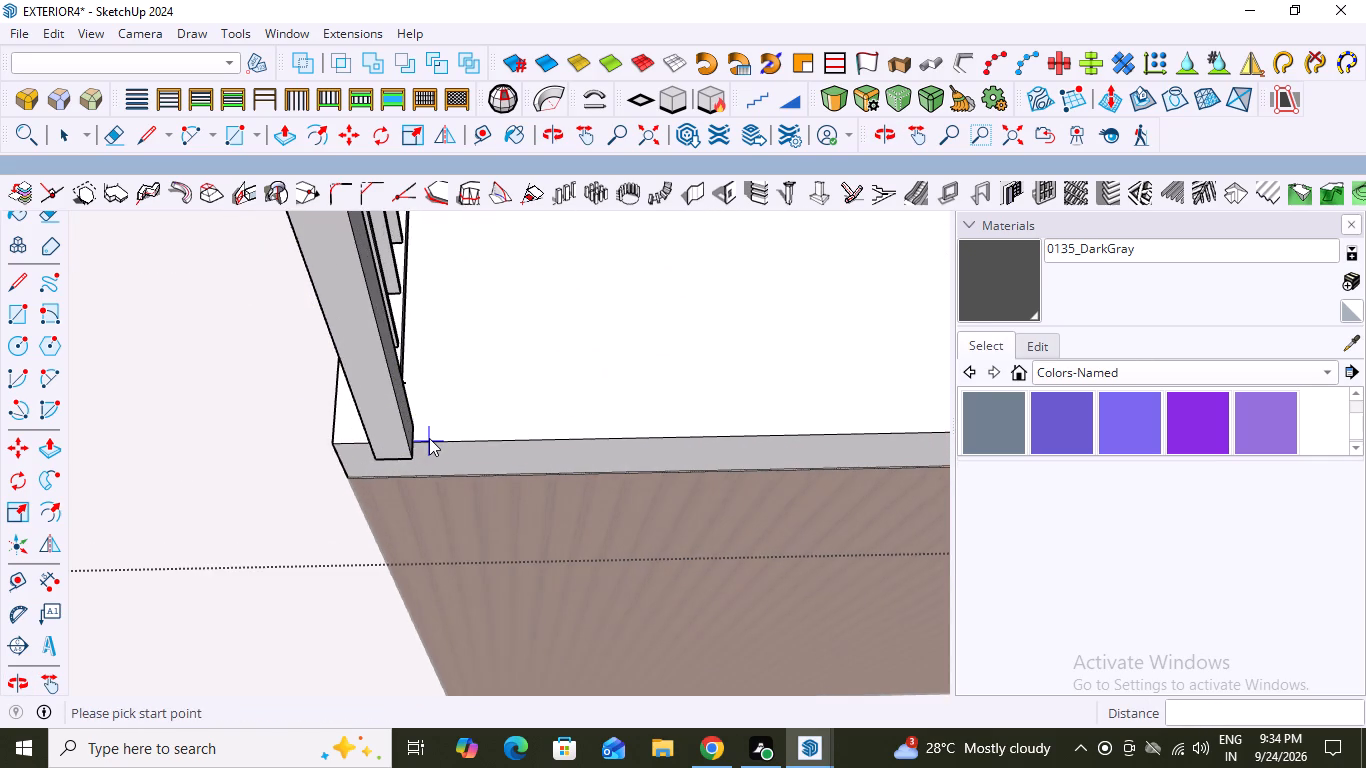
{"action": "scroll", "coordinate": [429, 438], "scroll_direction": "up", "scroll_amount": 6}
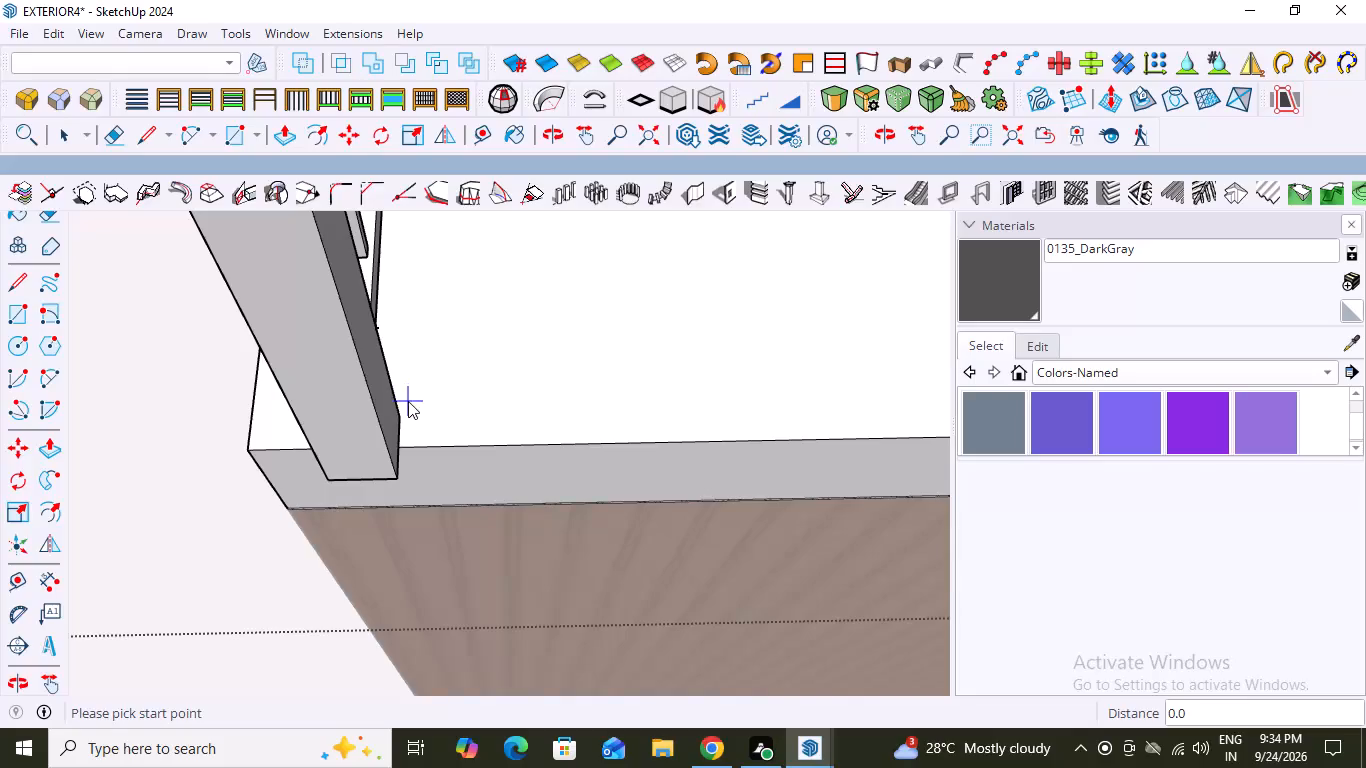
{"action": "left_click", "coordinate": [402, 409]}
{"action": "scroll", "coordinate": [710, 430], "scroll_direction": "down", "scroll_amount": 20}
{"action": "scroll", "coordinate": [710, 430], "scroll_direction": "down", "scroll_amount": 1}
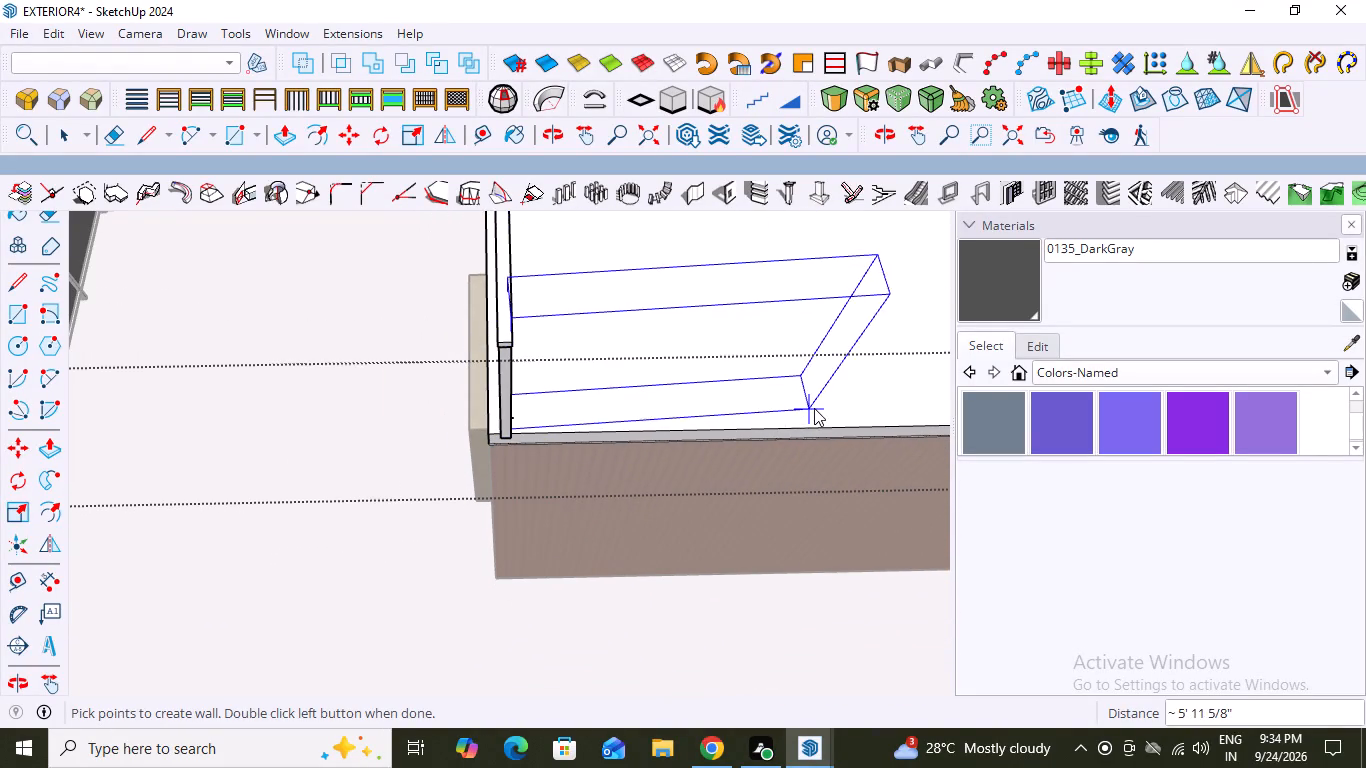
{"action": "scroll", "coordinate": [814, 408], "scroll_direction": "down", "scroll_amount": 10}
{"action": "scroll", "coordinate": [744, 440], "scroll_direction": "down", "scroll_amount": 20}
{"action": "scroll", "coordinate": [744, 440], "scroll_direction": "down", "scroll_amount": 1}
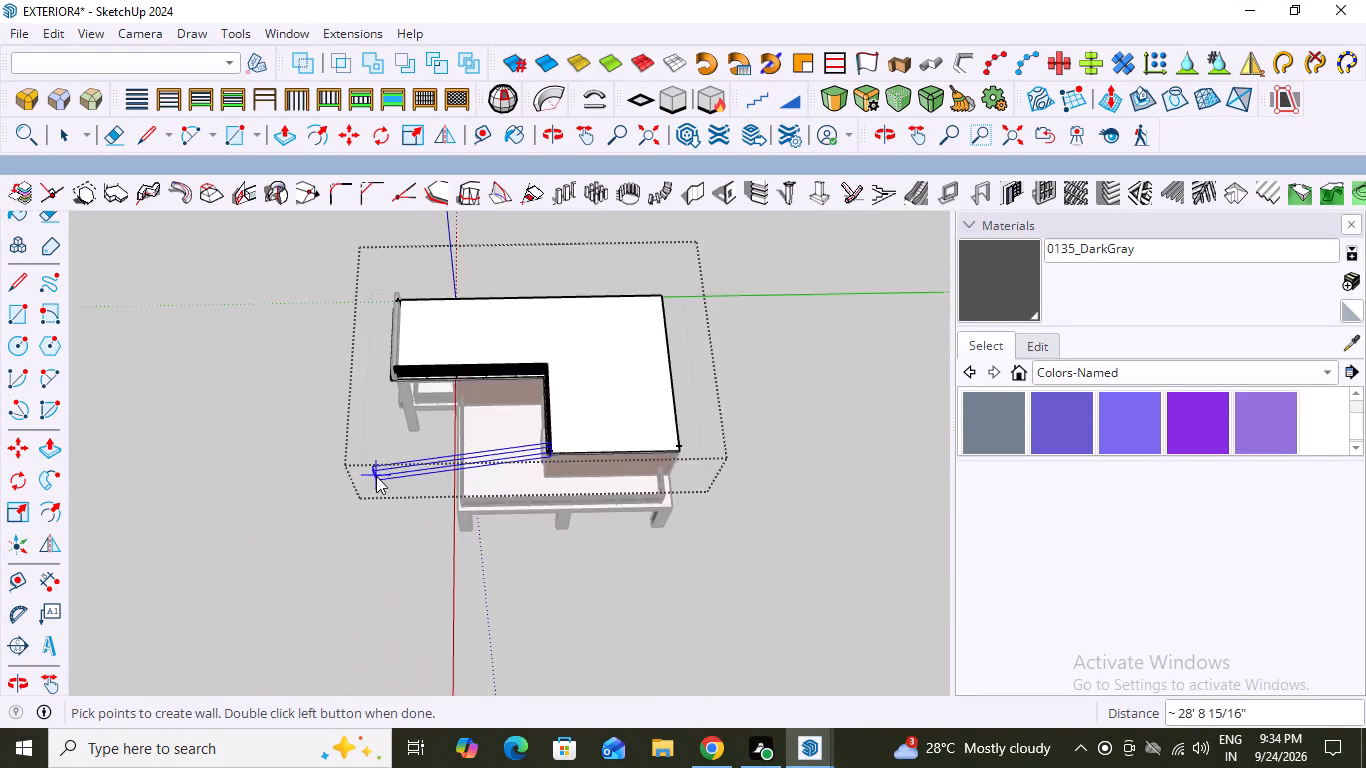
{"action": "scroll", "coordinate": [376, 476], "scroll_direction": "down", "scroll_amount": 1}
{"action": "scroll", "coordinate": [718, 464], "scroll_direction": "up", "scroll_amount": 4}
{"action": "scroll", "coordinate": [533, 447], "scroll_direction": "up", "scroll_amount": 14}
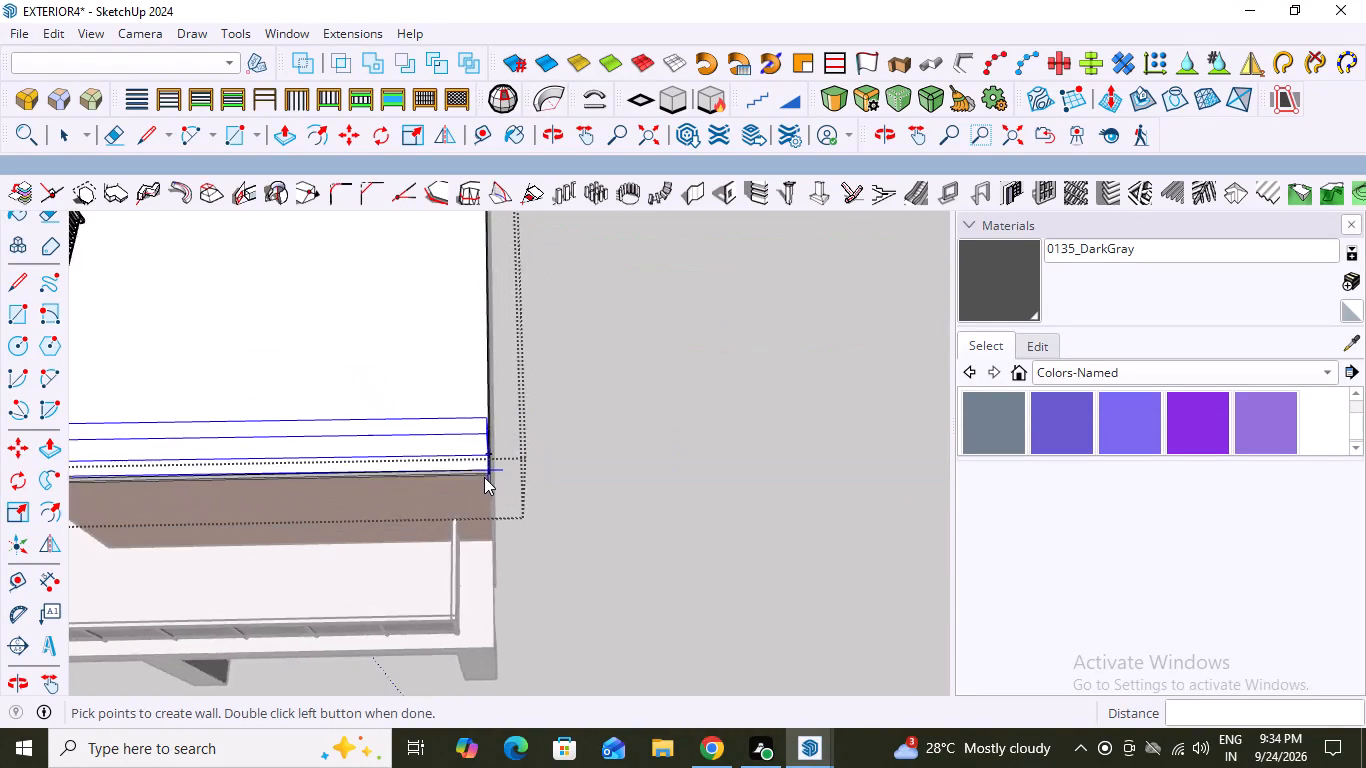
{"action": "scroll", "coordinate": [484, 477], "scroll_direction": "up", "scroll_amount": 8}
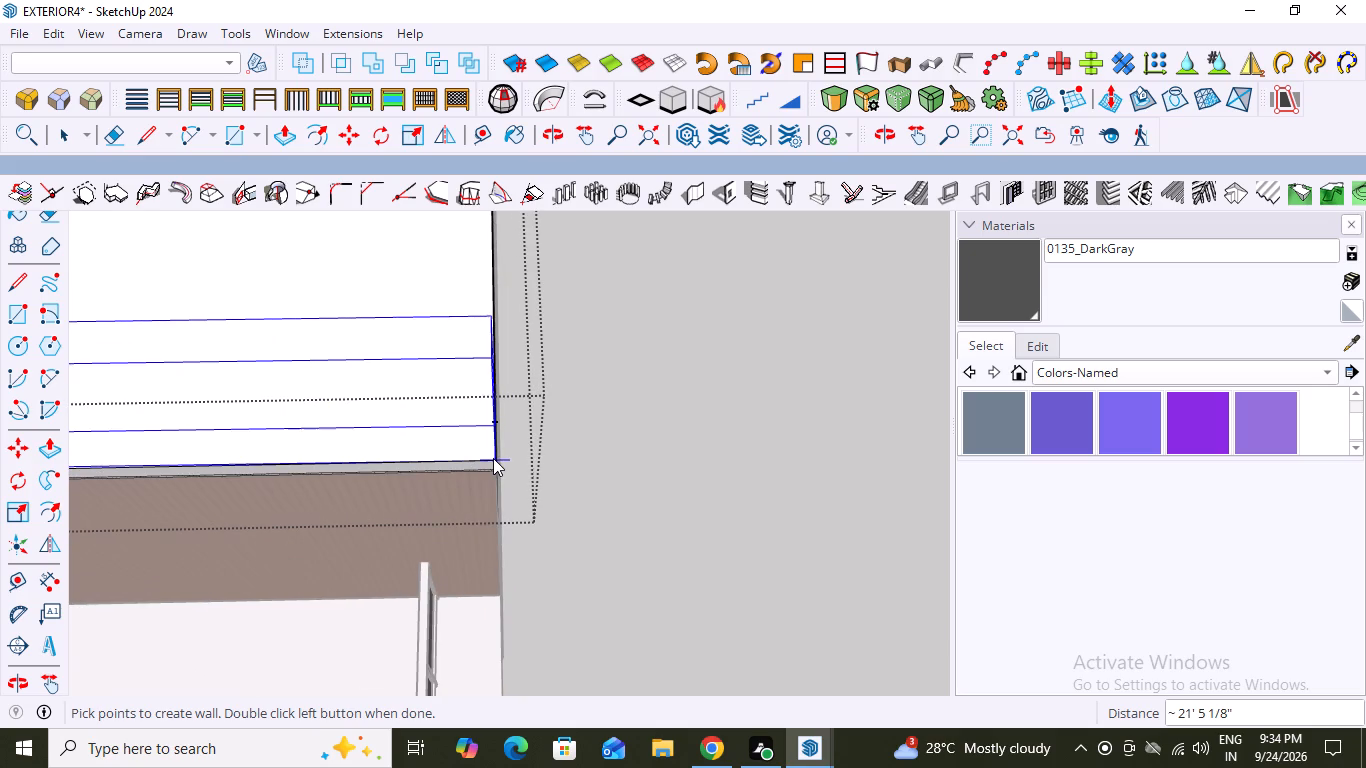
{"action": "left_click", "coordinate": [493, 458]}
Continue the wall around the corner along the adjoining side edge of the roof slab to its far corner.
{"action": "scroll", "coordinate": [510, 330], "scroll_direction": "down", "scroll_amount": 20}
{"action": "scroll", "coordinate": [510, 330], "scroll_direction": "down", "scroll_amount": 3}
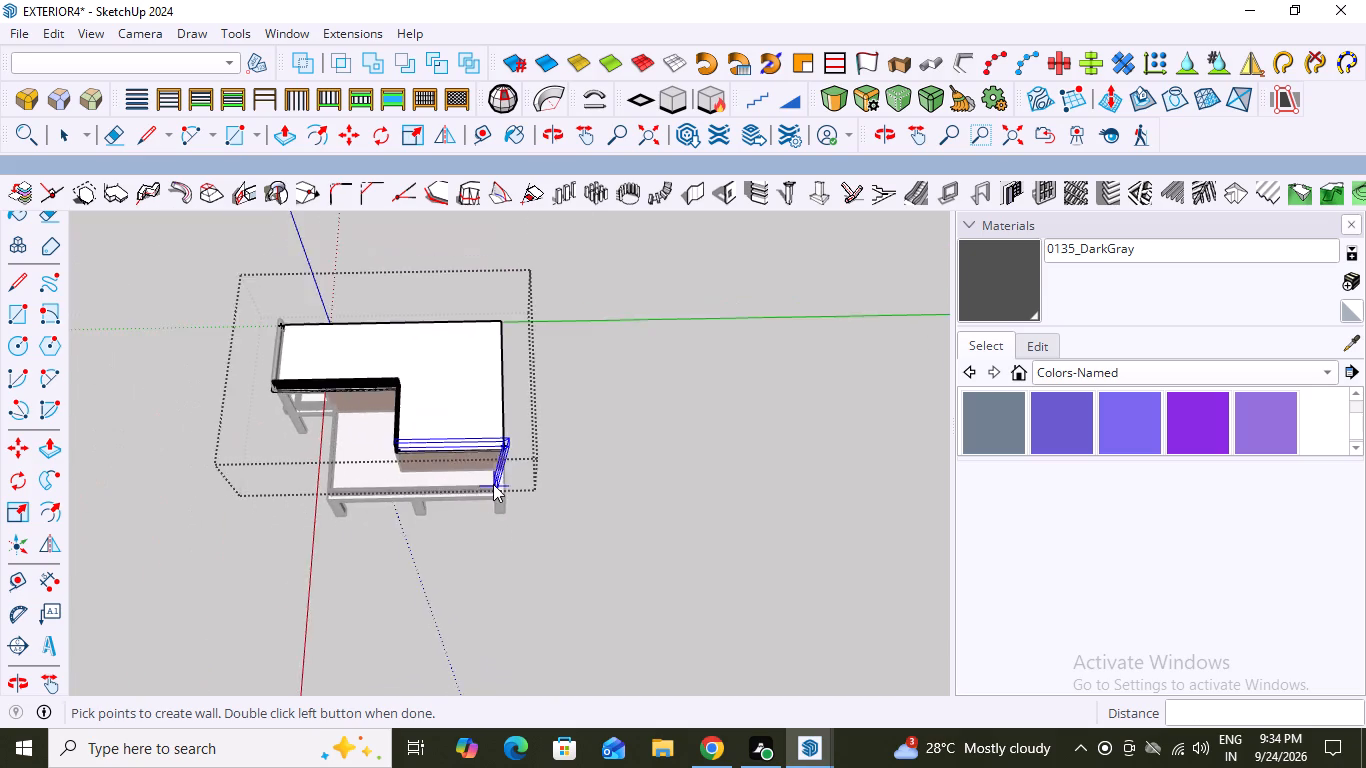
{"action": "middle_click_drag", "start_coordinate": [493, 484], "coordinate": [152, 468]}
{"action": "scroll", "coordinate": [645, 345], "scroll_direction": "up", "scroll_amount": 5}
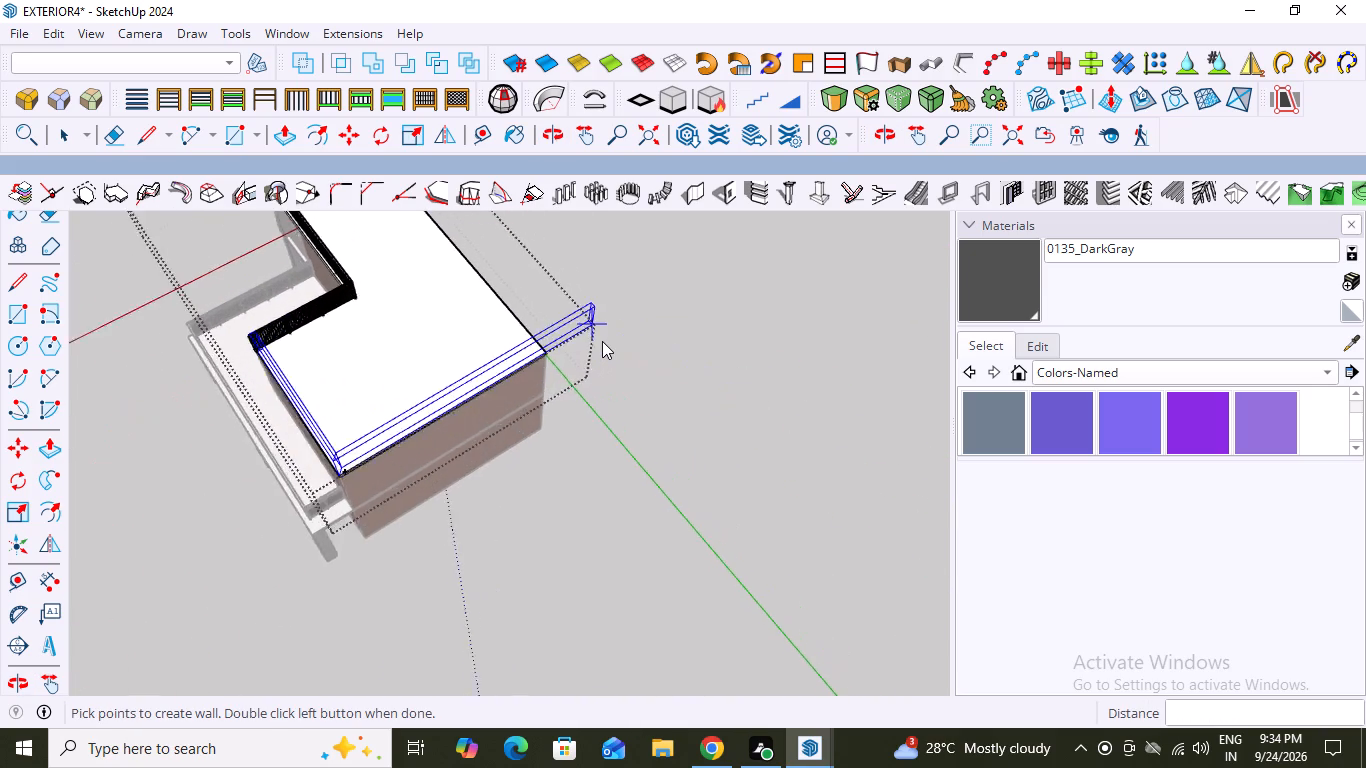
{"action": "scroll", "coordinate": [602, 341], "scroll_direction": "up", "scroll_amount": 11}
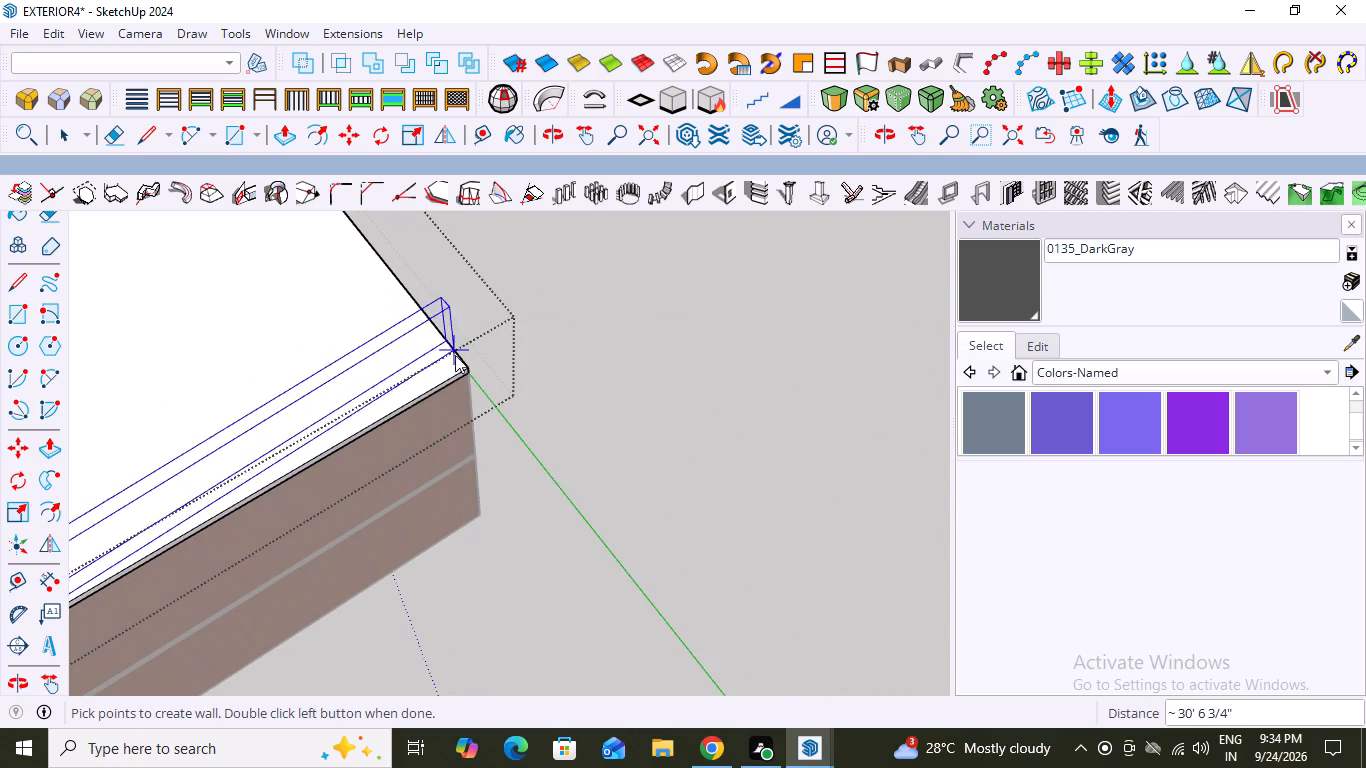
{"action": "left_click", "coordinate": [466, 364]}
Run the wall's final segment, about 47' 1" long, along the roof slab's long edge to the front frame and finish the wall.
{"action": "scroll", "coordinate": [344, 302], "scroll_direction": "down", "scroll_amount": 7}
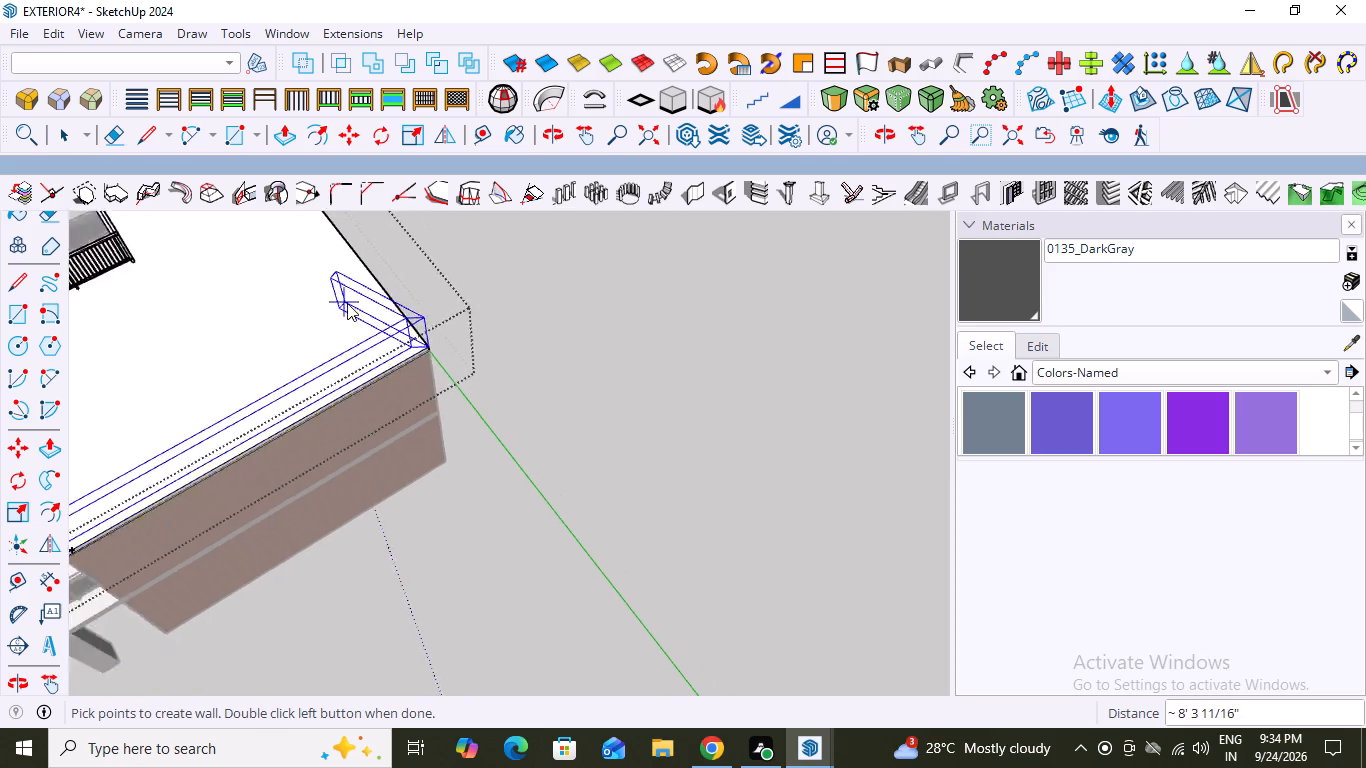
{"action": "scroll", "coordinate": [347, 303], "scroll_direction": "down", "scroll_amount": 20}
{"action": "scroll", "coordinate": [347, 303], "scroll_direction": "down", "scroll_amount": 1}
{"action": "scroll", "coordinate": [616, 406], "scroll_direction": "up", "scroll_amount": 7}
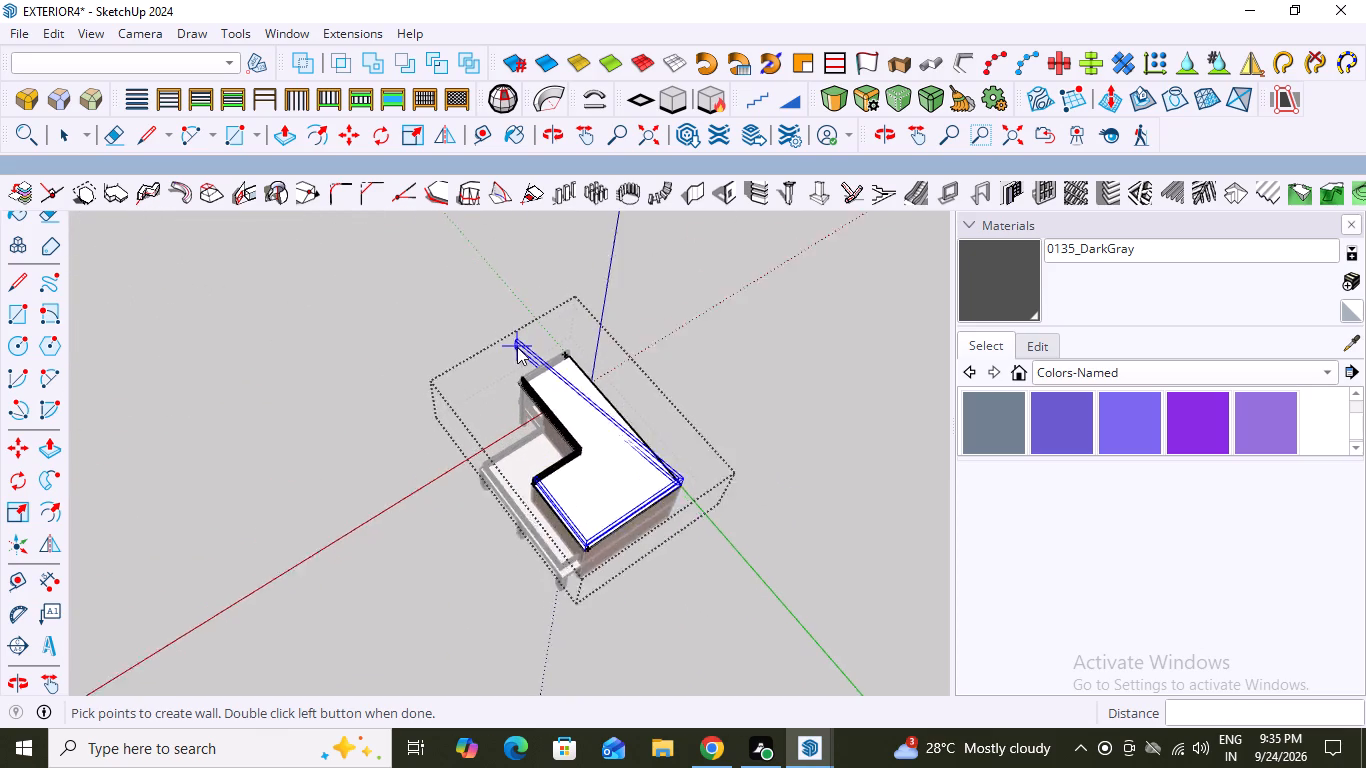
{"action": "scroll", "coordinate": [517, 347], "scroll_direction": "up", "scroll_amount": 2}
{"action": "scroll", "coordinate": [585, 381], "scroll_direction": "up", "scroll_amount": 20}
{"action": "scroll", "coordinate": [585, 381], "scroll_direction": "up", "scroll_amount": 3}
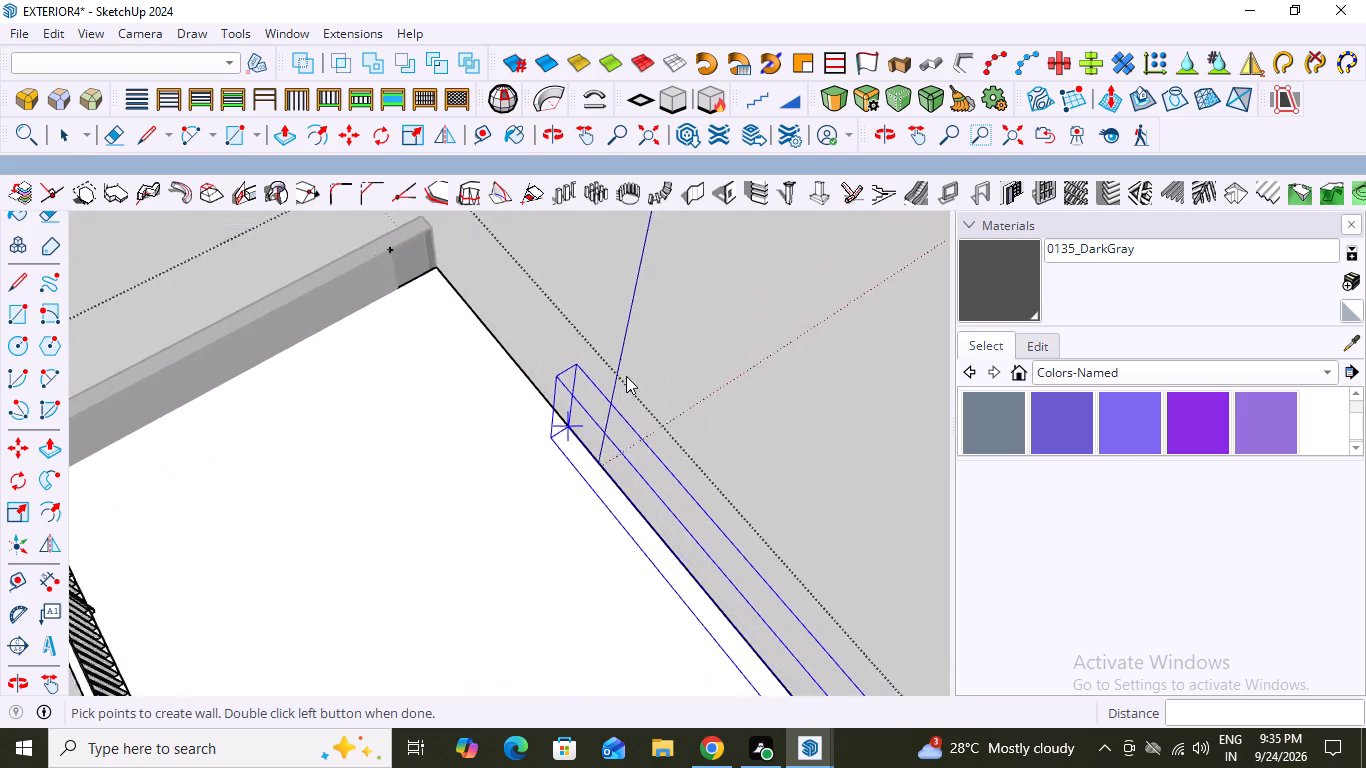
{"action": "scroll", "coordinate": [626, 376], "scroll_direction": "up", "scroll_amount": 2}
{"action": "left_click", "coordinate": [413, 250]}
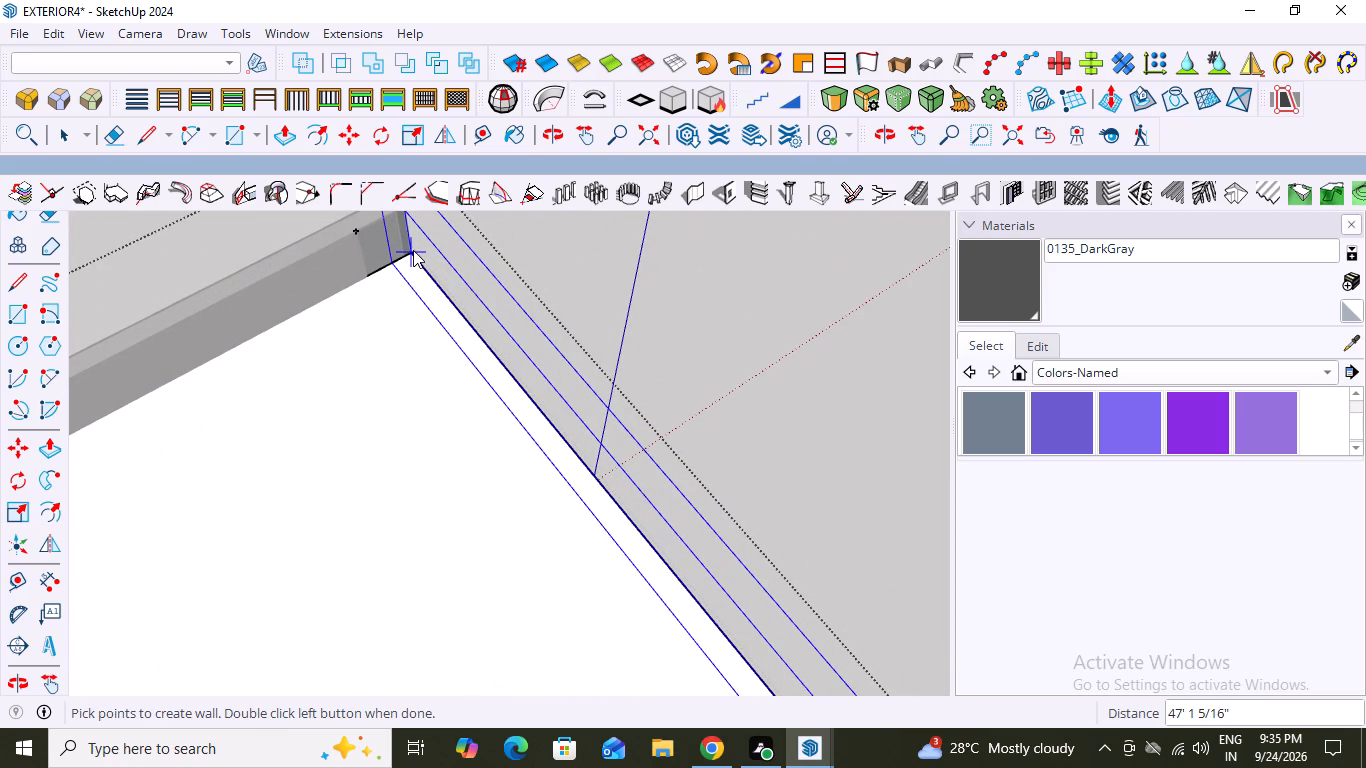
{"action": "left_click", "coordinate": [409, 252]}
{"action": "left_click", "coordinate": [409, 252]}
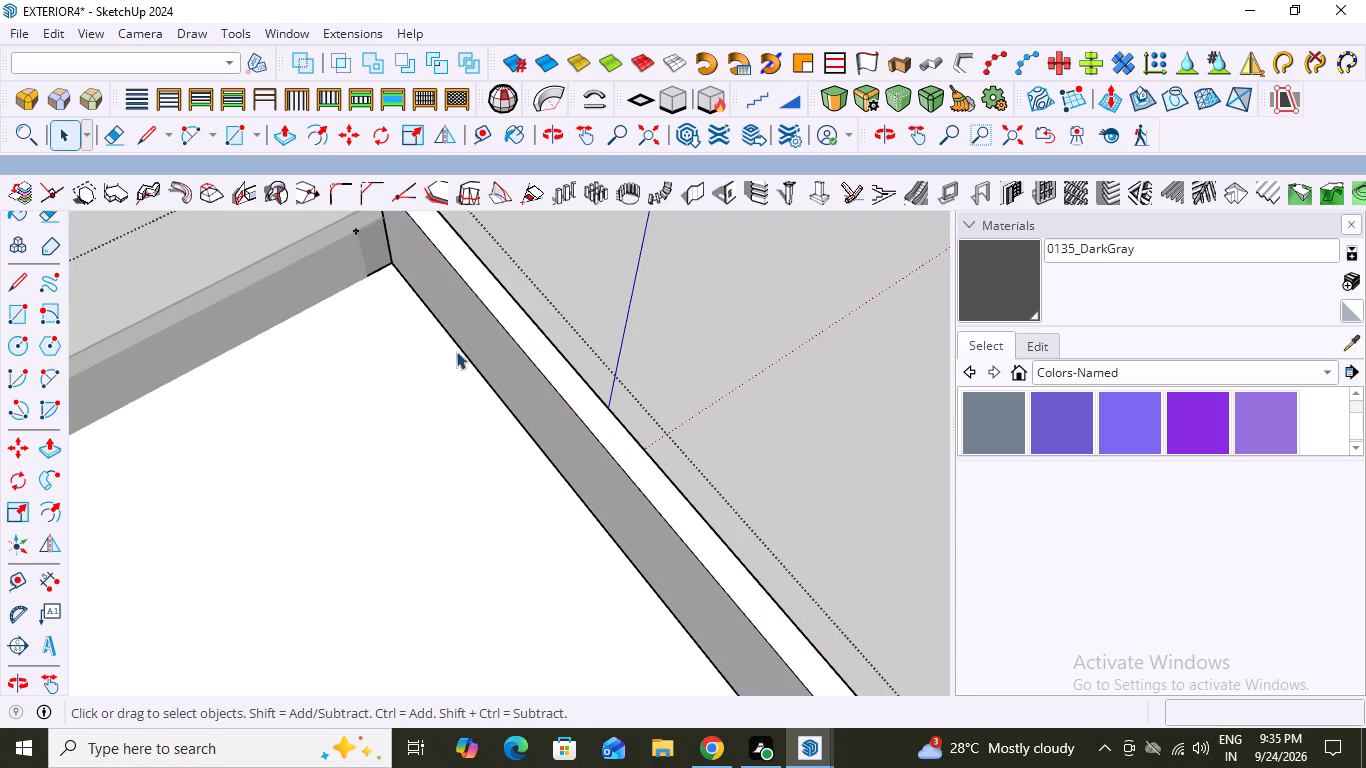
Close the roof slab group and examine the parapet walls around the house.
{"action": "scroll", "coordinate": [575, 239], "scroll_direction": "down", "scroll_amount": 20}
{"action": "scroll", "coordinate": [575, 239], "scroll_direction": "down", "scroll_amount": 6}
{"action": "middle_click_drag", "start_coordinate": [507, 539], "coordinate": [721, 422]}
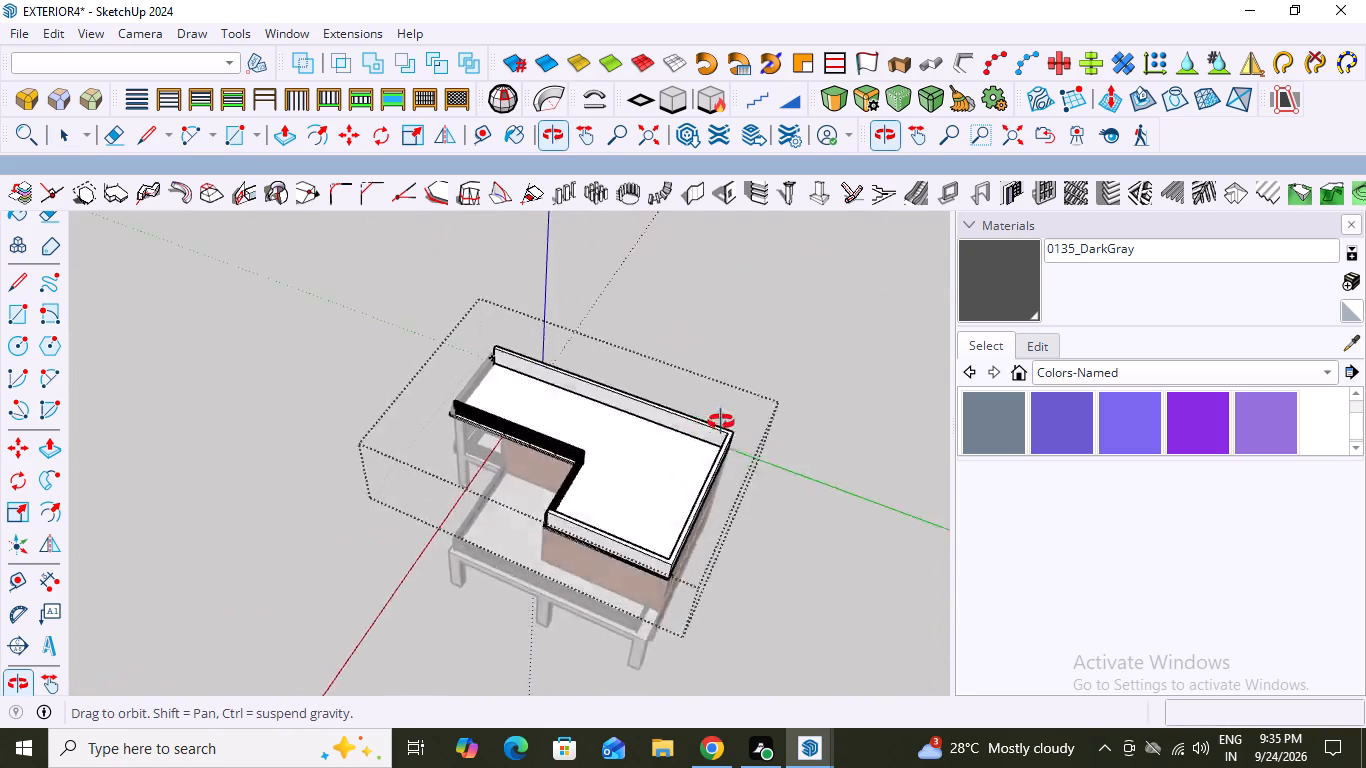
{"action": "middle_click_drag", "start_coordinate": [721, 422], "coordinate": [880, 340]}
{"action": "middle_click_drag", "start_coordinate": [343, 408], "coordinate": [806, 406]}
{"action": "scroll", "coordinate": [343, 408], "scroll_direction": "down", "scroll_amount": 1}
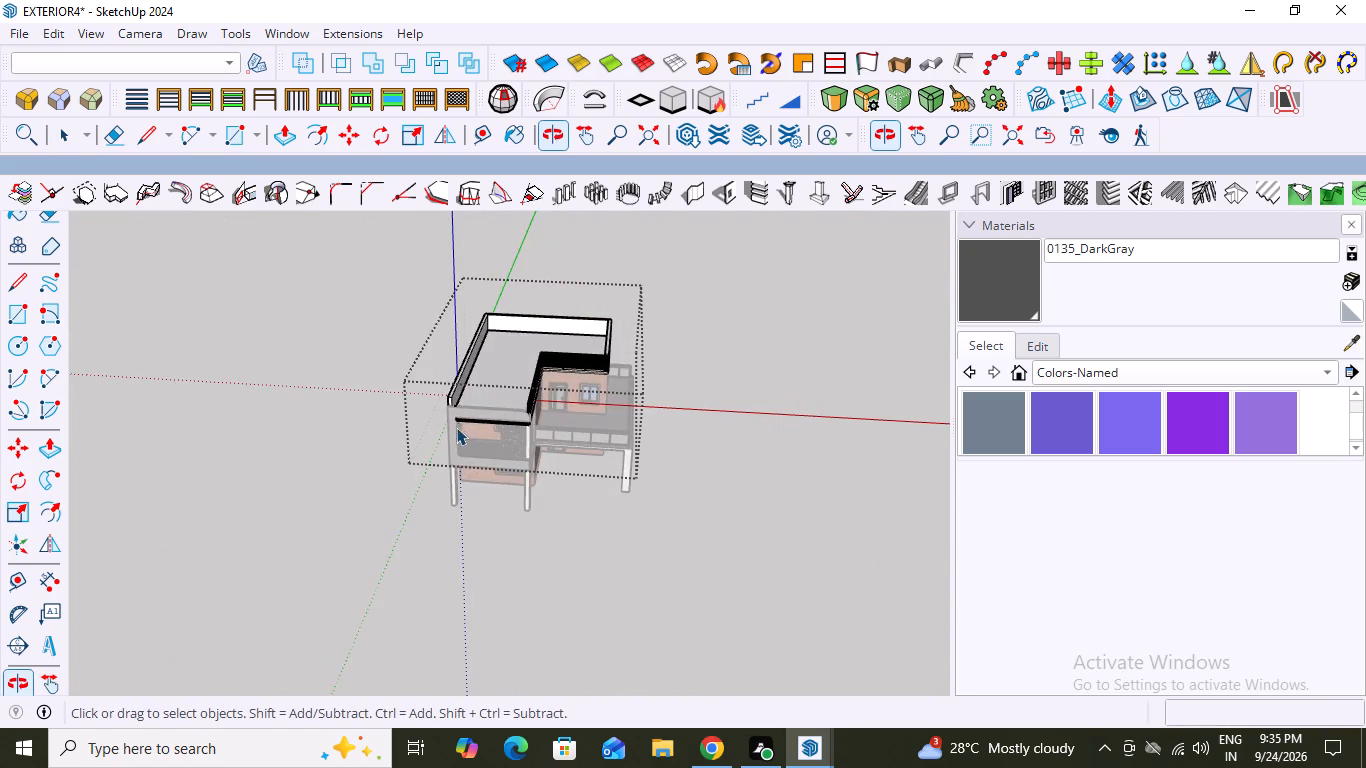
{"action": "scroll", "coordinate": [448, 413], "scroll_direction": "up", "scroll_amount": 3}
{"action": "middle_click_drag", "start_coordinate": [517, 438], "coordinate": [564, 337]}
{"action": "key", "text": "space"}
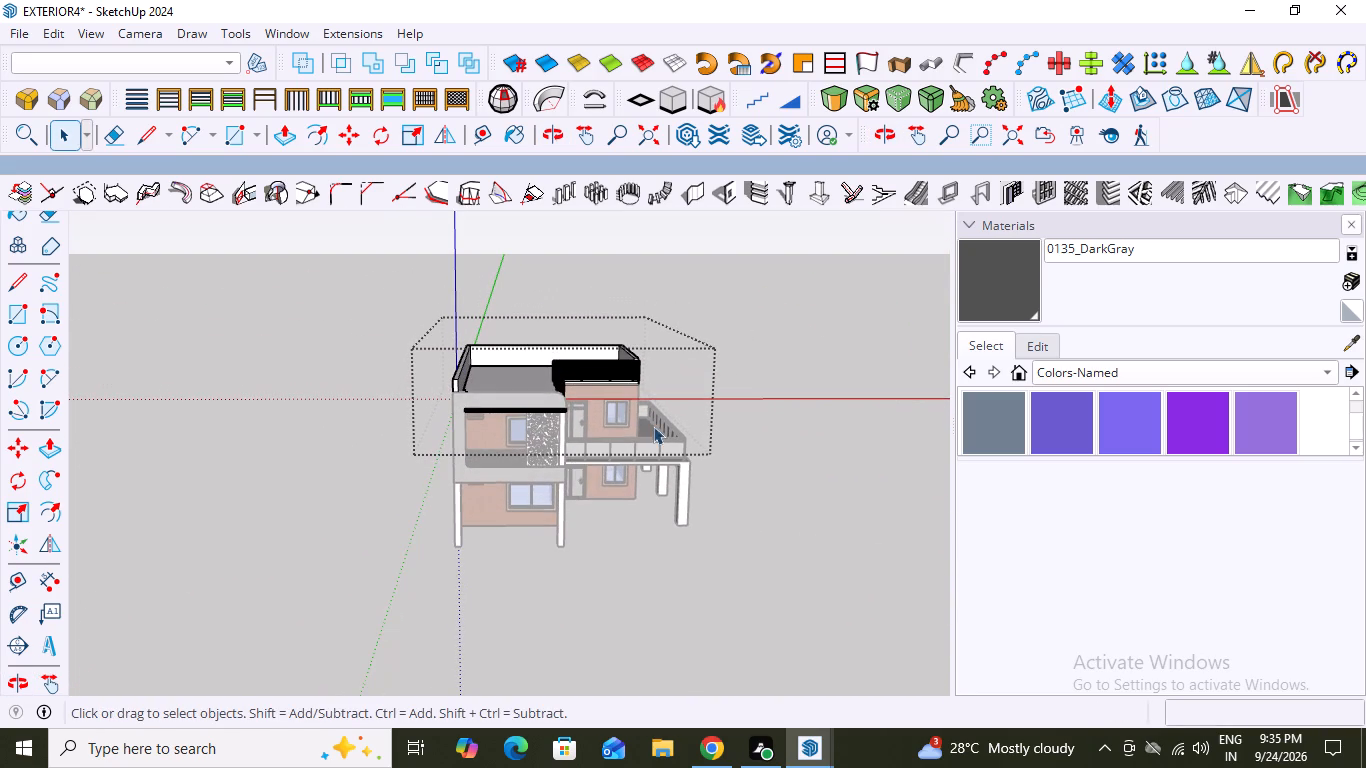
{"action": "left_click", "coordinate": [800, 292]}
{"action": "middle_click_drag", "start_coordinate": [570, 403], "coordinate": [612, 351]}
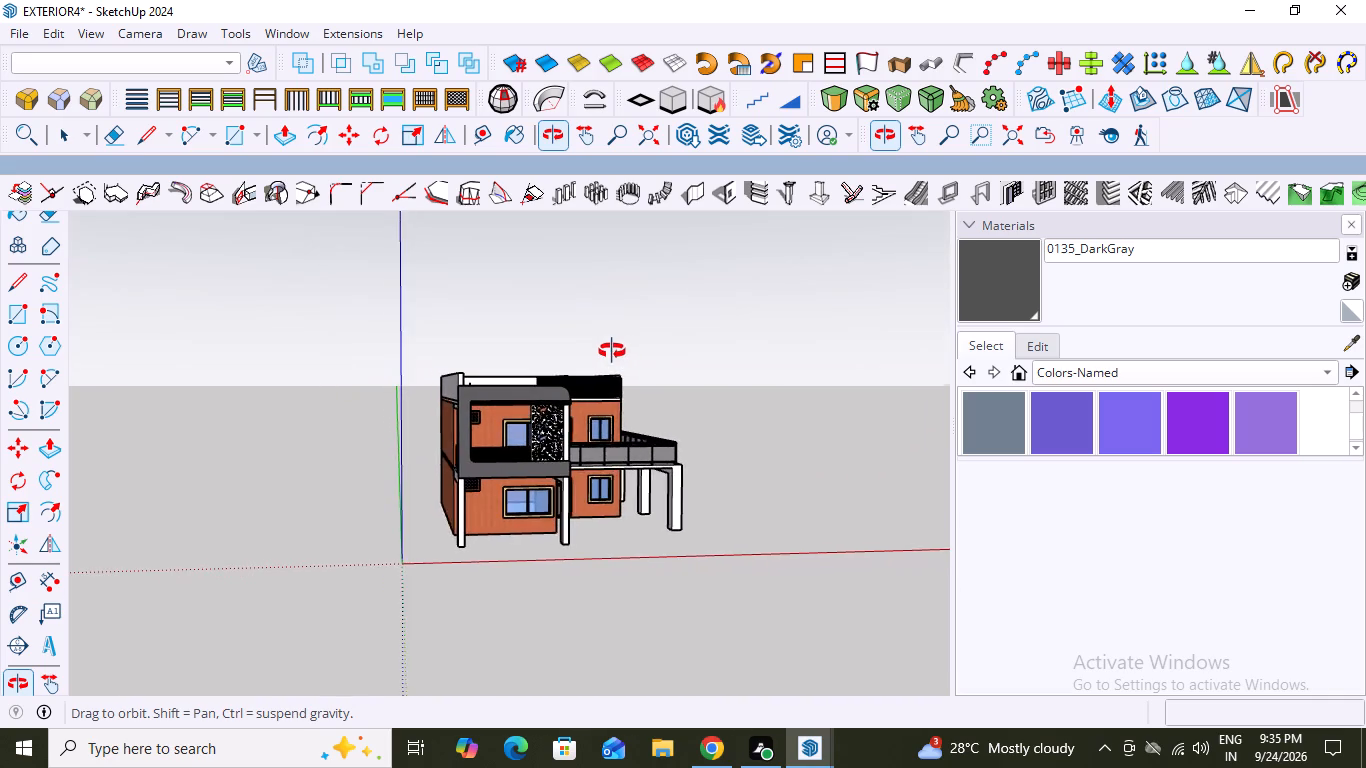
{"action": "middle_click_drag", "start_coordinate": [612, 351], "coordinate": [499, 402]}
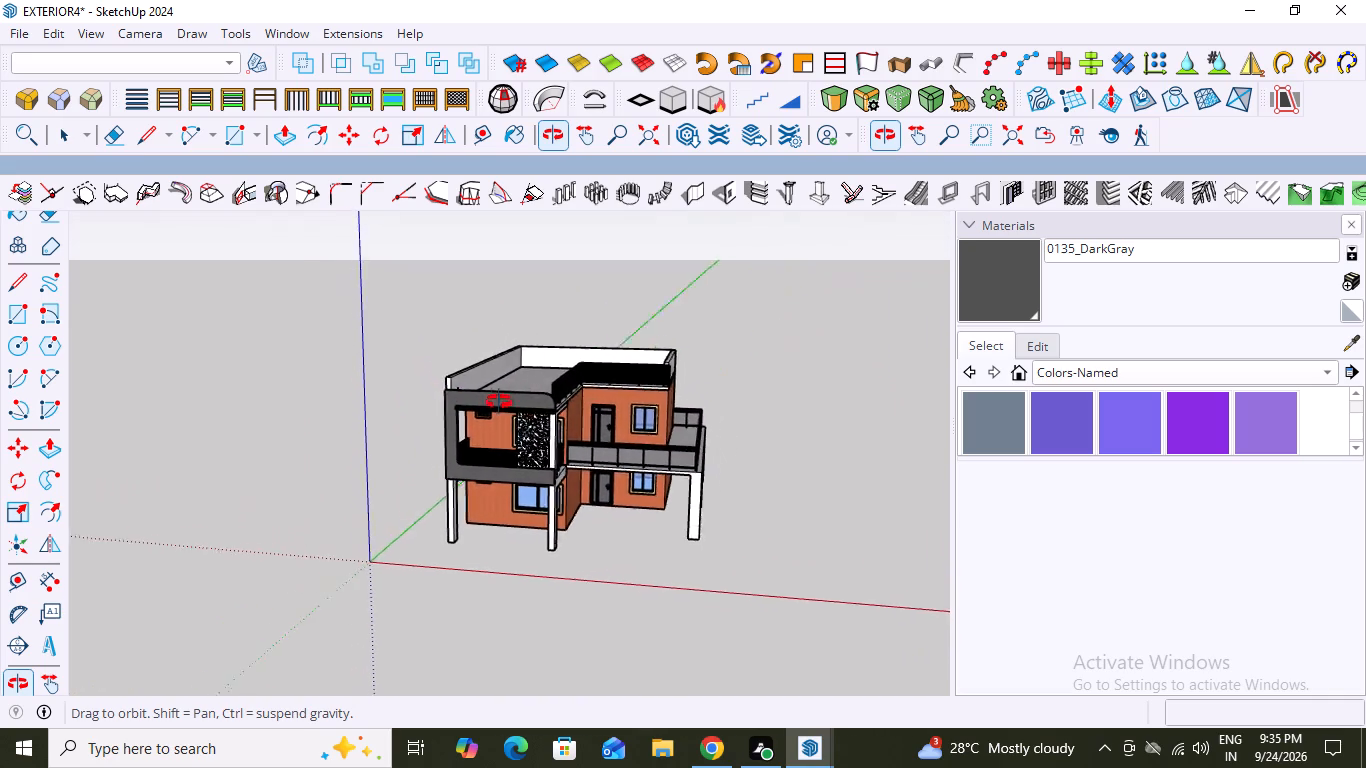
{"action": "middle_click_drag", "start_coordinate": [499, 402], "coordinate": [560, 394]}
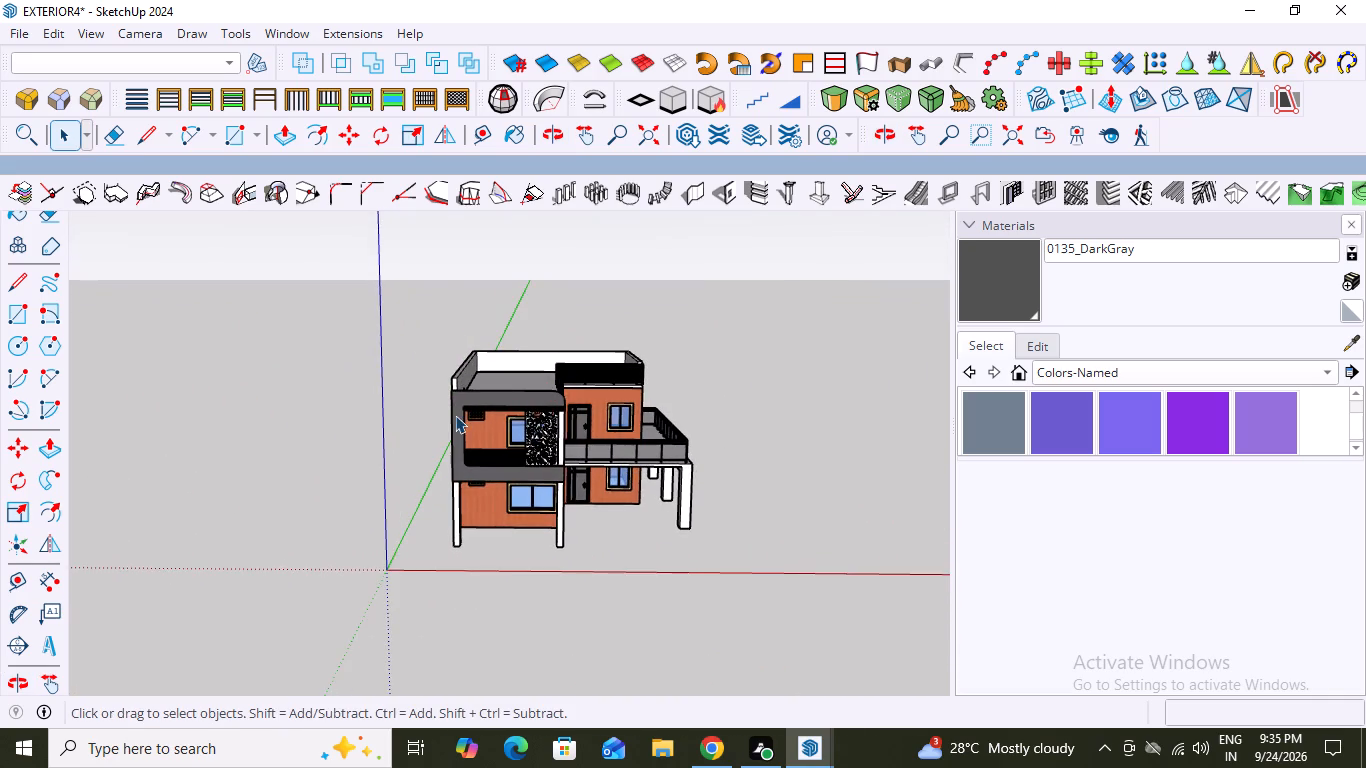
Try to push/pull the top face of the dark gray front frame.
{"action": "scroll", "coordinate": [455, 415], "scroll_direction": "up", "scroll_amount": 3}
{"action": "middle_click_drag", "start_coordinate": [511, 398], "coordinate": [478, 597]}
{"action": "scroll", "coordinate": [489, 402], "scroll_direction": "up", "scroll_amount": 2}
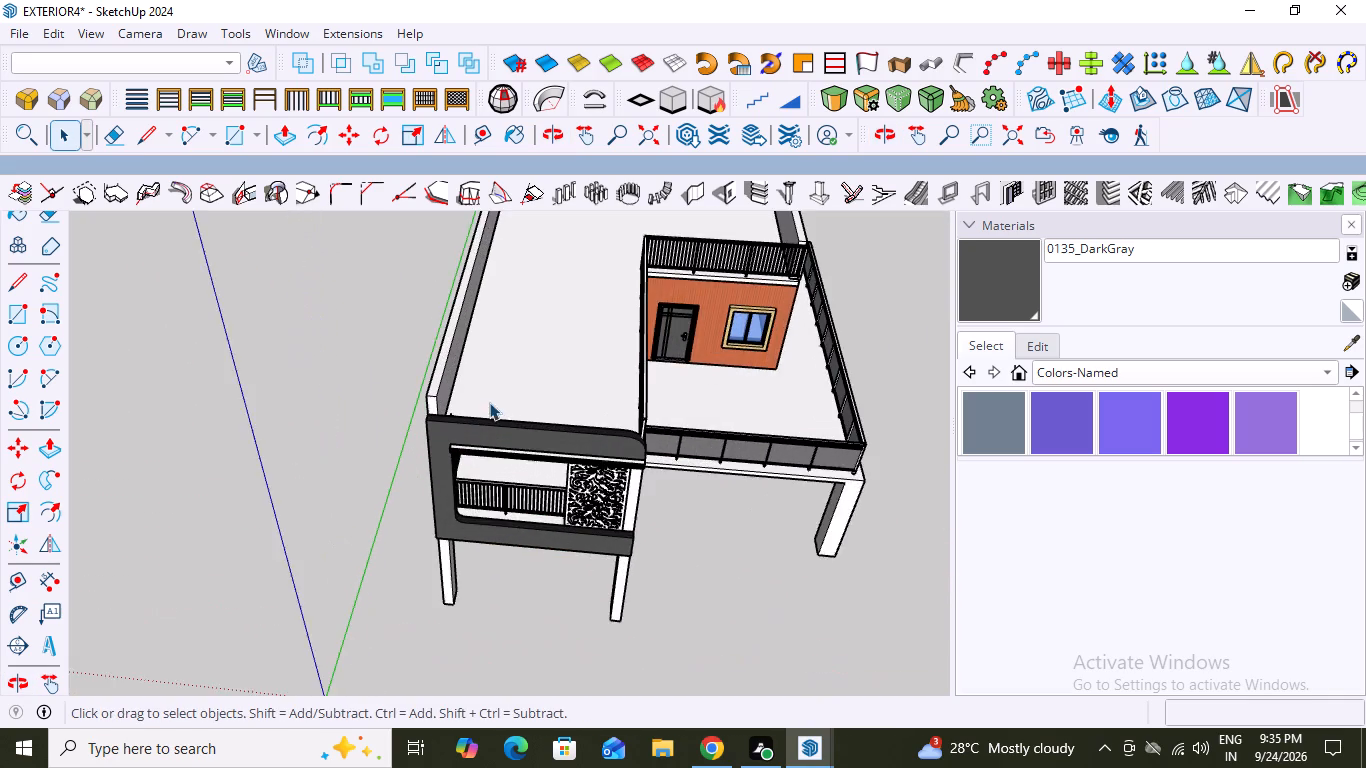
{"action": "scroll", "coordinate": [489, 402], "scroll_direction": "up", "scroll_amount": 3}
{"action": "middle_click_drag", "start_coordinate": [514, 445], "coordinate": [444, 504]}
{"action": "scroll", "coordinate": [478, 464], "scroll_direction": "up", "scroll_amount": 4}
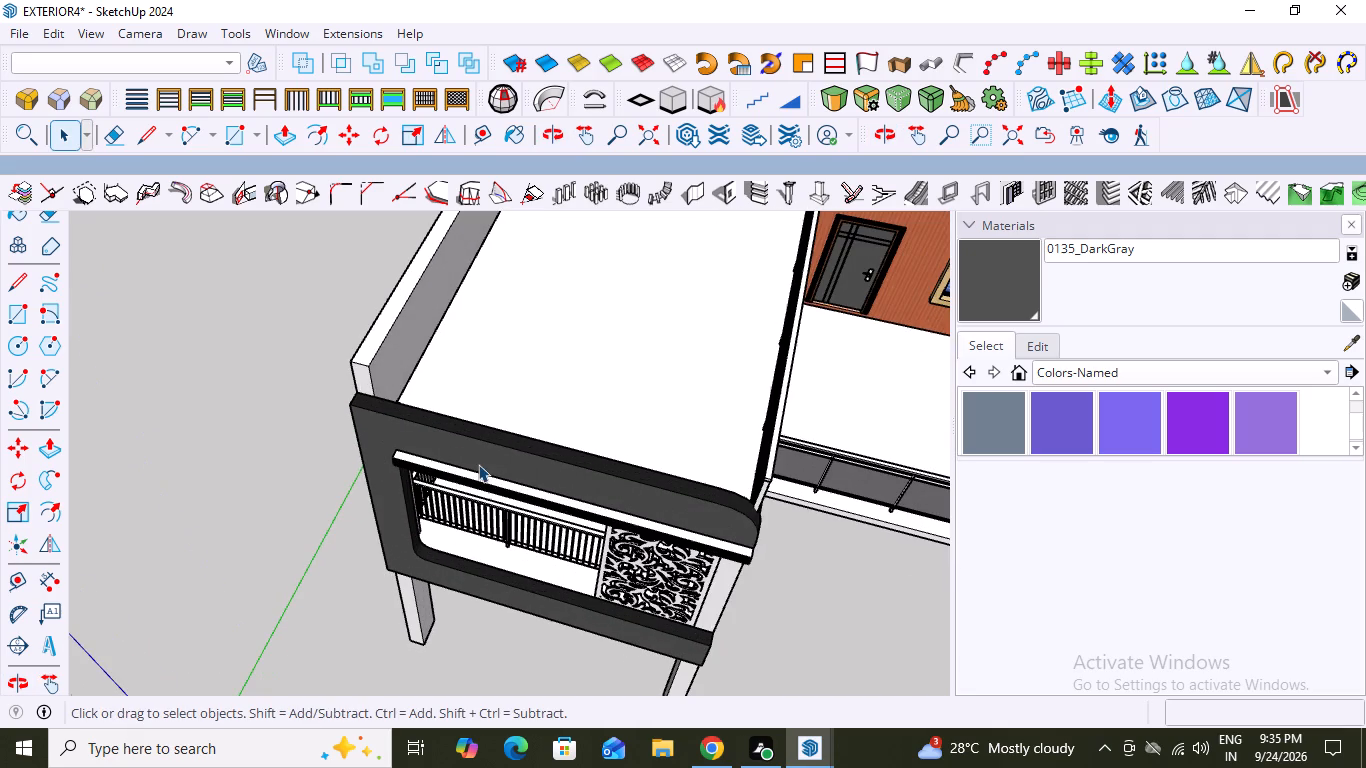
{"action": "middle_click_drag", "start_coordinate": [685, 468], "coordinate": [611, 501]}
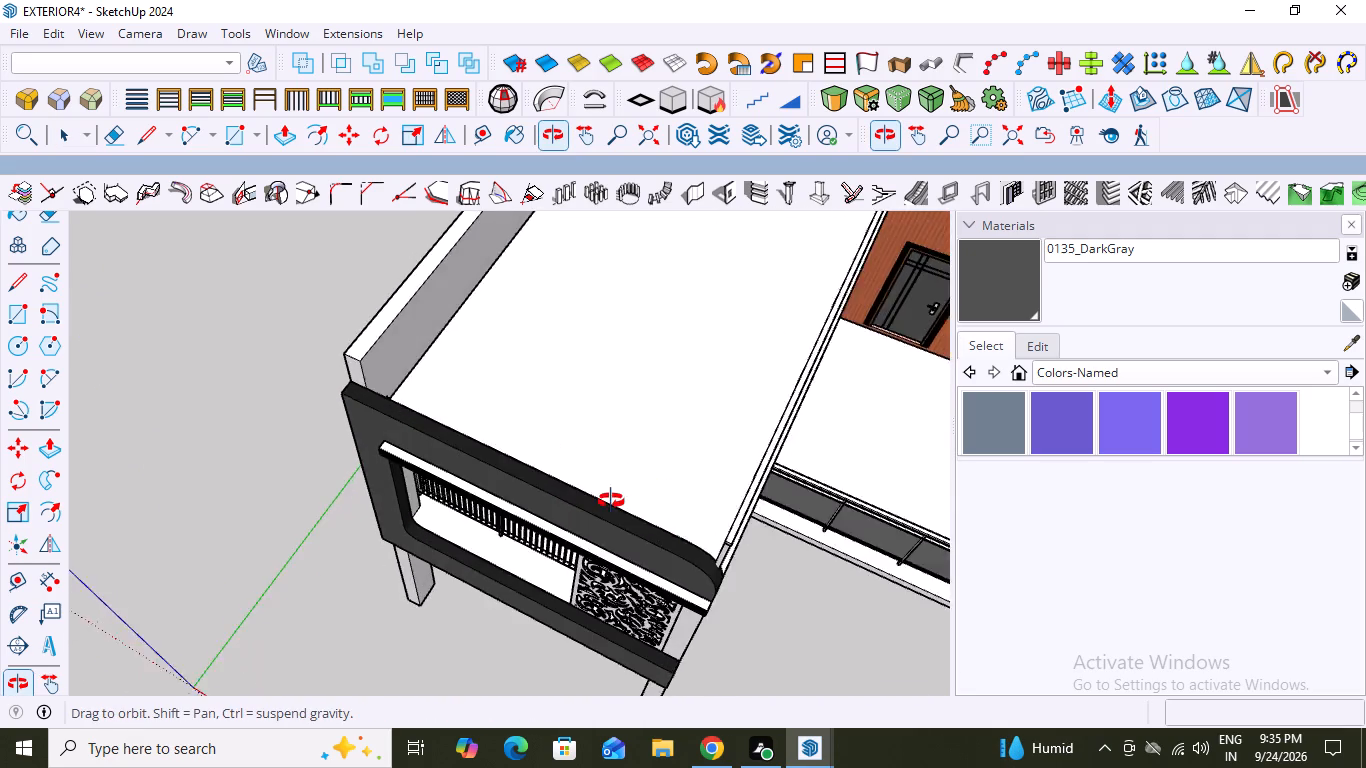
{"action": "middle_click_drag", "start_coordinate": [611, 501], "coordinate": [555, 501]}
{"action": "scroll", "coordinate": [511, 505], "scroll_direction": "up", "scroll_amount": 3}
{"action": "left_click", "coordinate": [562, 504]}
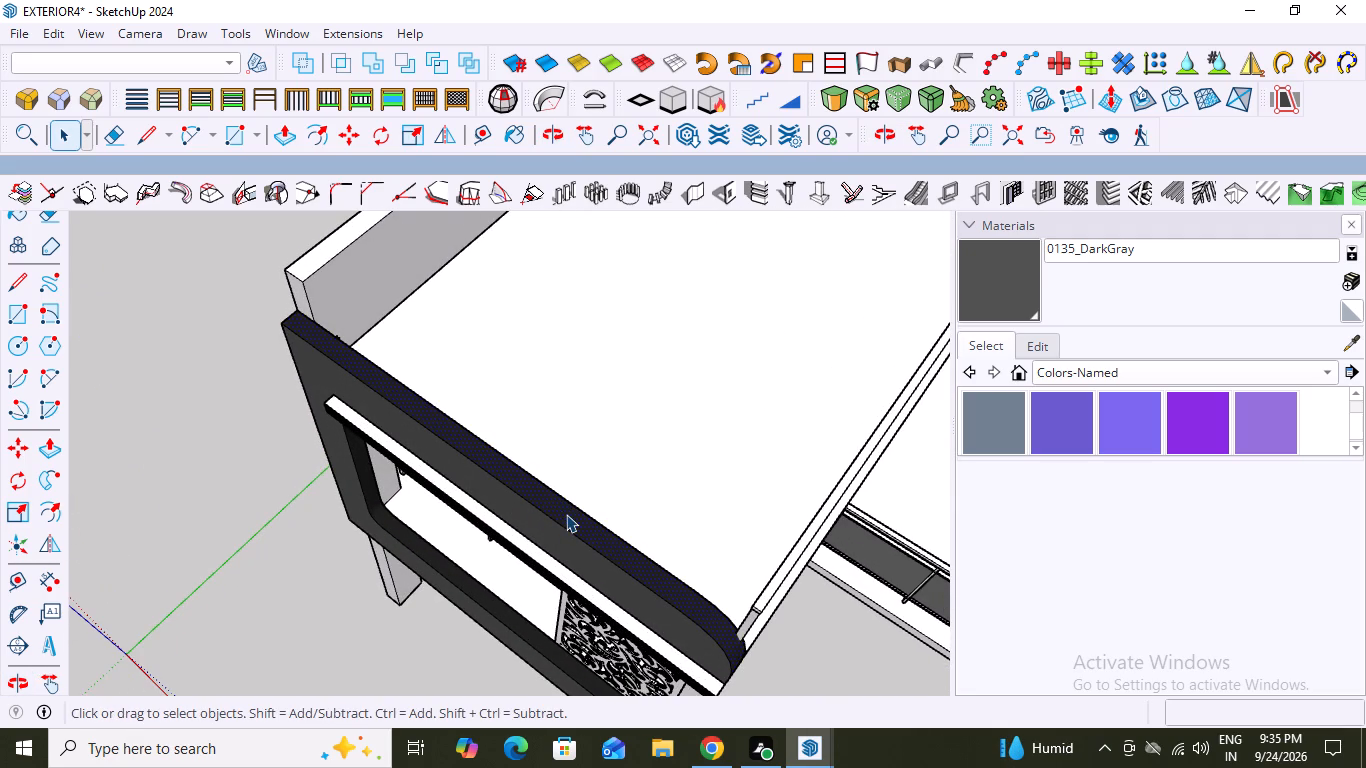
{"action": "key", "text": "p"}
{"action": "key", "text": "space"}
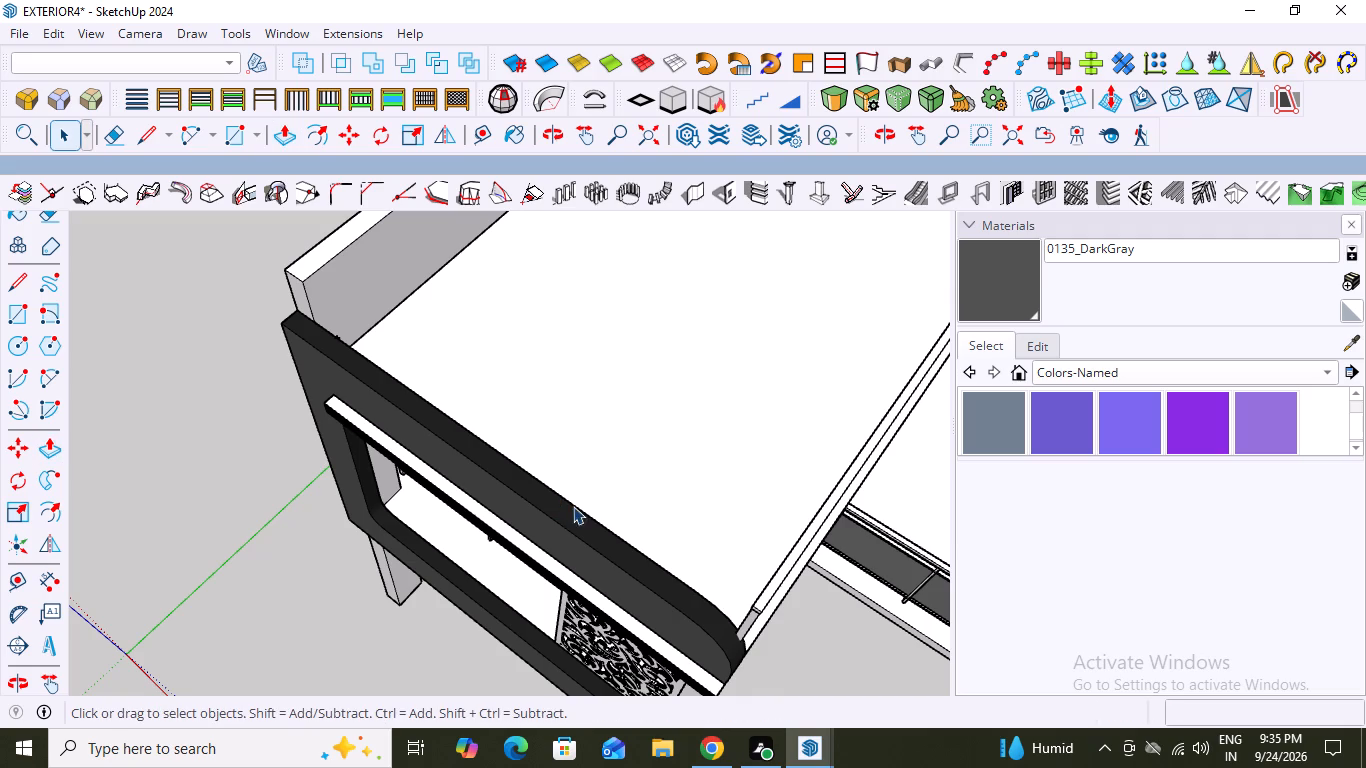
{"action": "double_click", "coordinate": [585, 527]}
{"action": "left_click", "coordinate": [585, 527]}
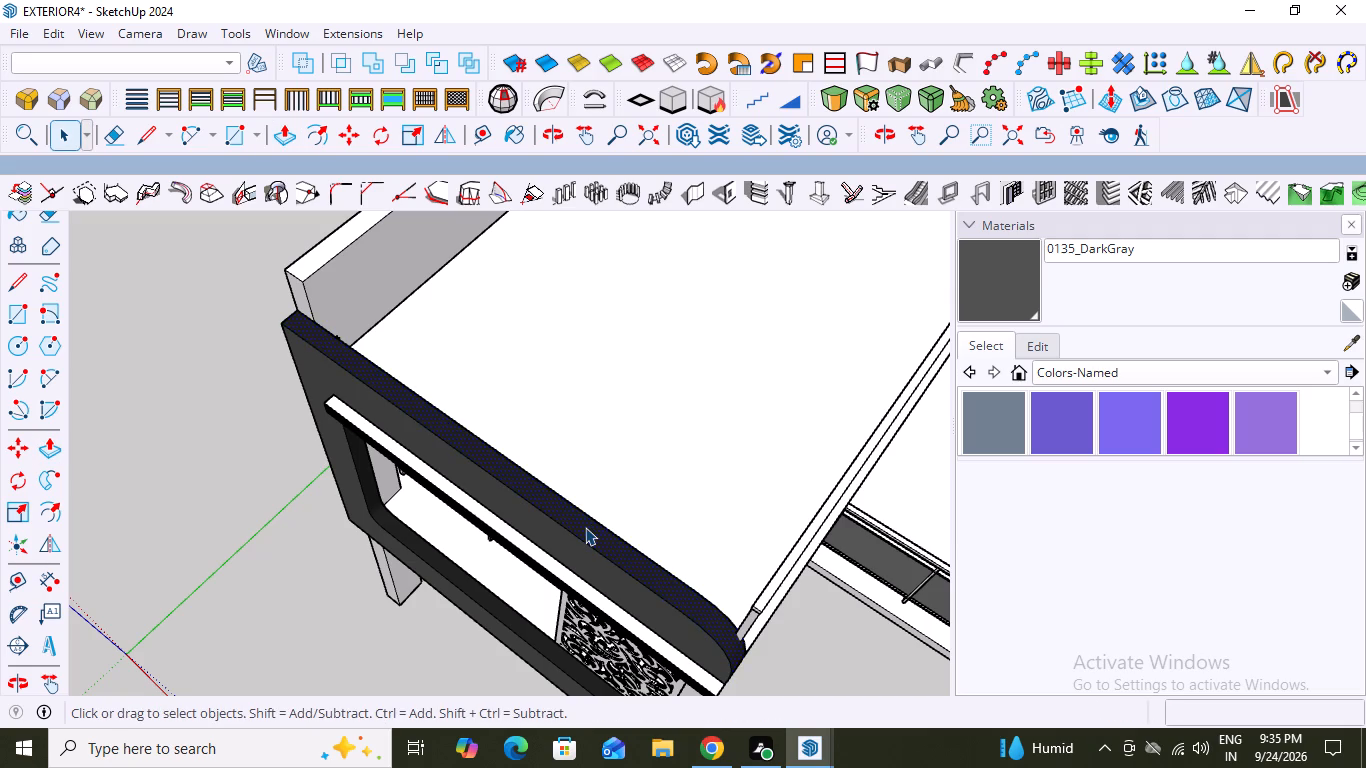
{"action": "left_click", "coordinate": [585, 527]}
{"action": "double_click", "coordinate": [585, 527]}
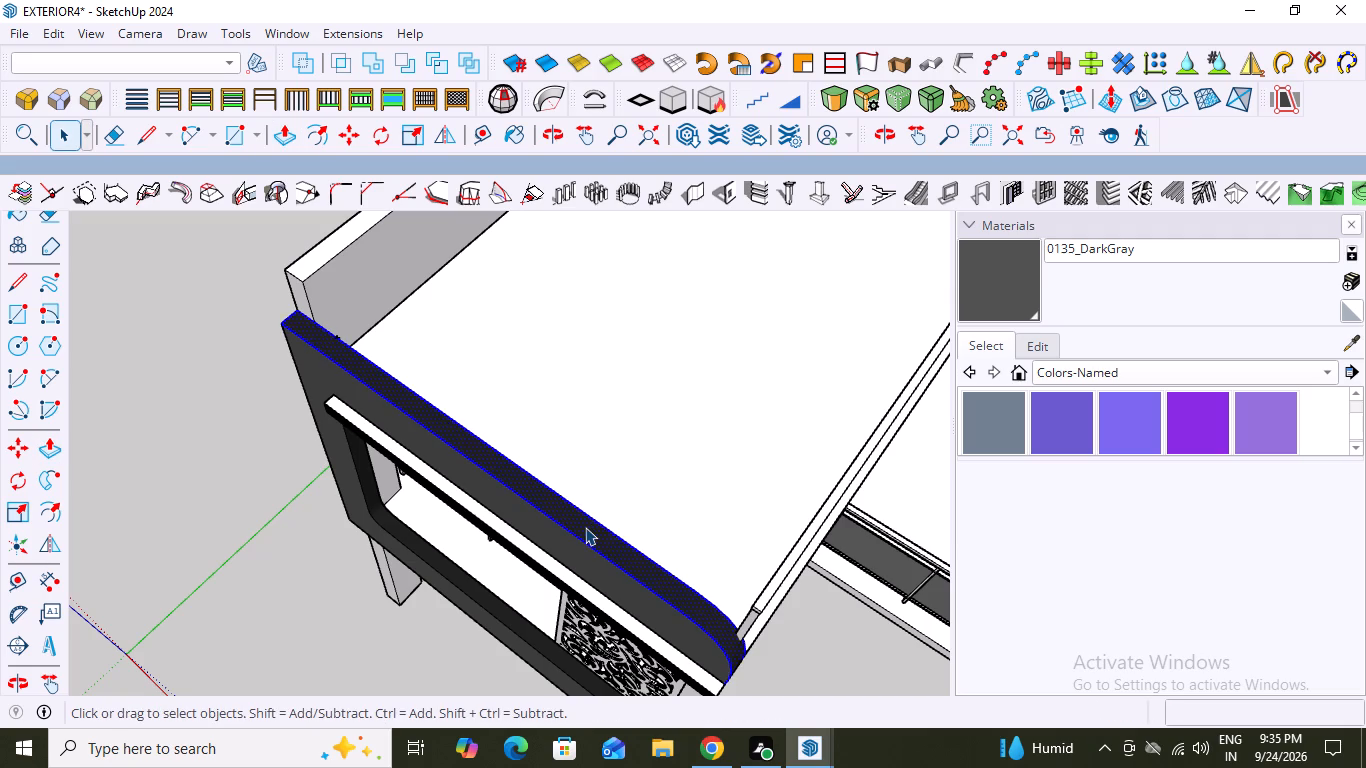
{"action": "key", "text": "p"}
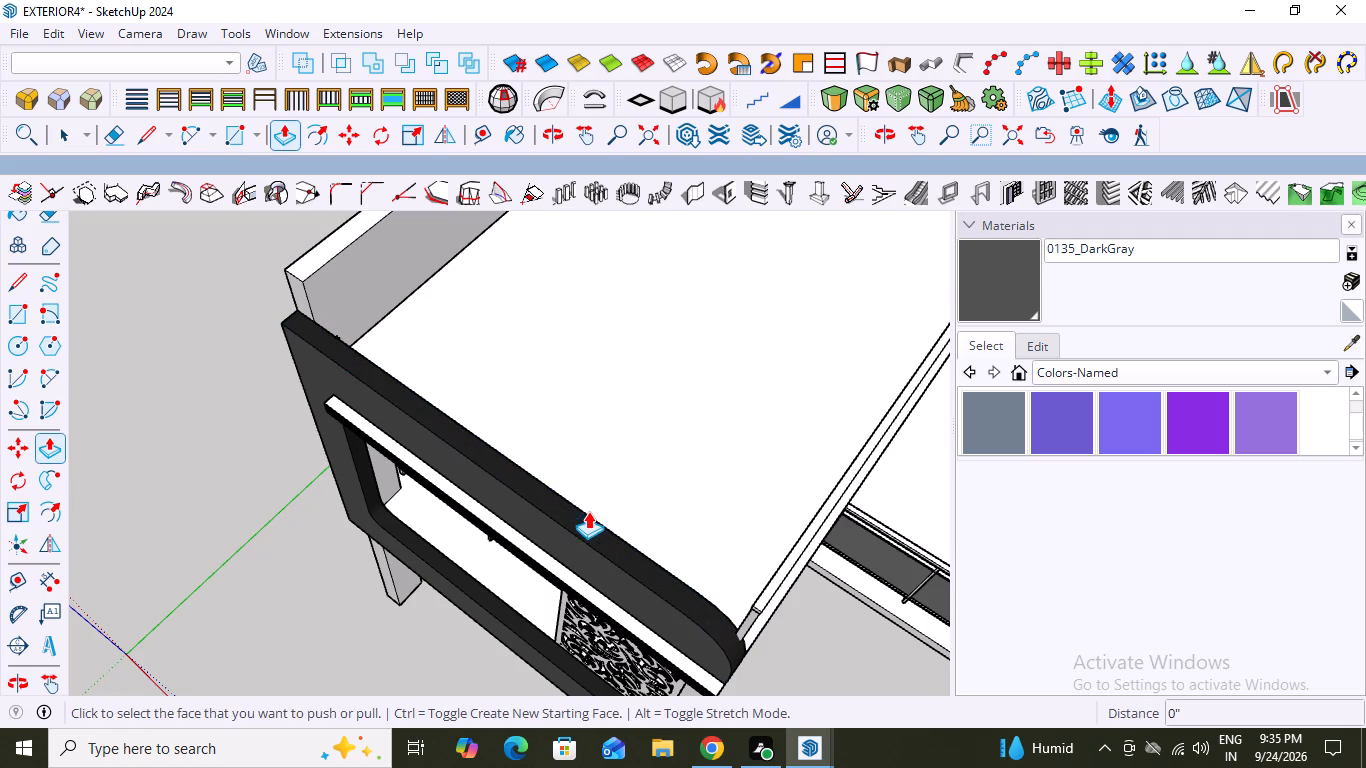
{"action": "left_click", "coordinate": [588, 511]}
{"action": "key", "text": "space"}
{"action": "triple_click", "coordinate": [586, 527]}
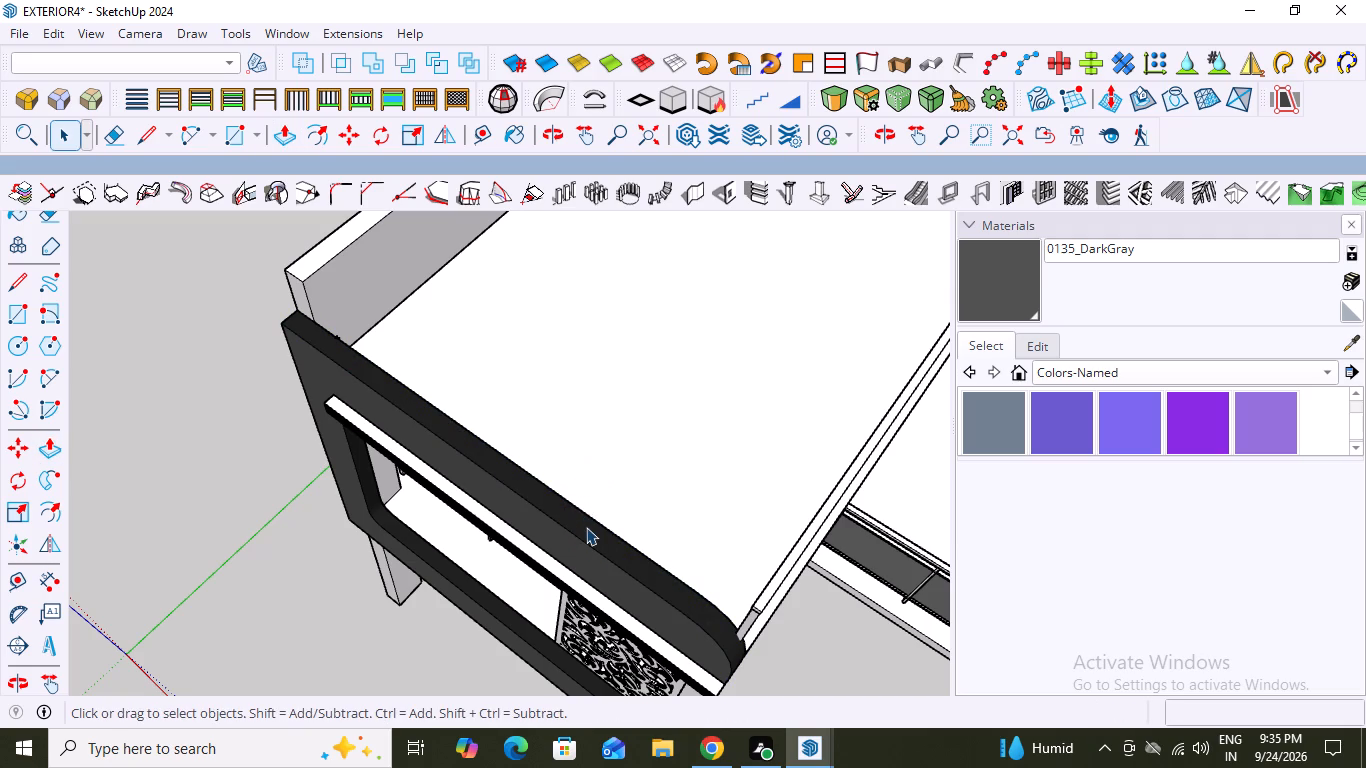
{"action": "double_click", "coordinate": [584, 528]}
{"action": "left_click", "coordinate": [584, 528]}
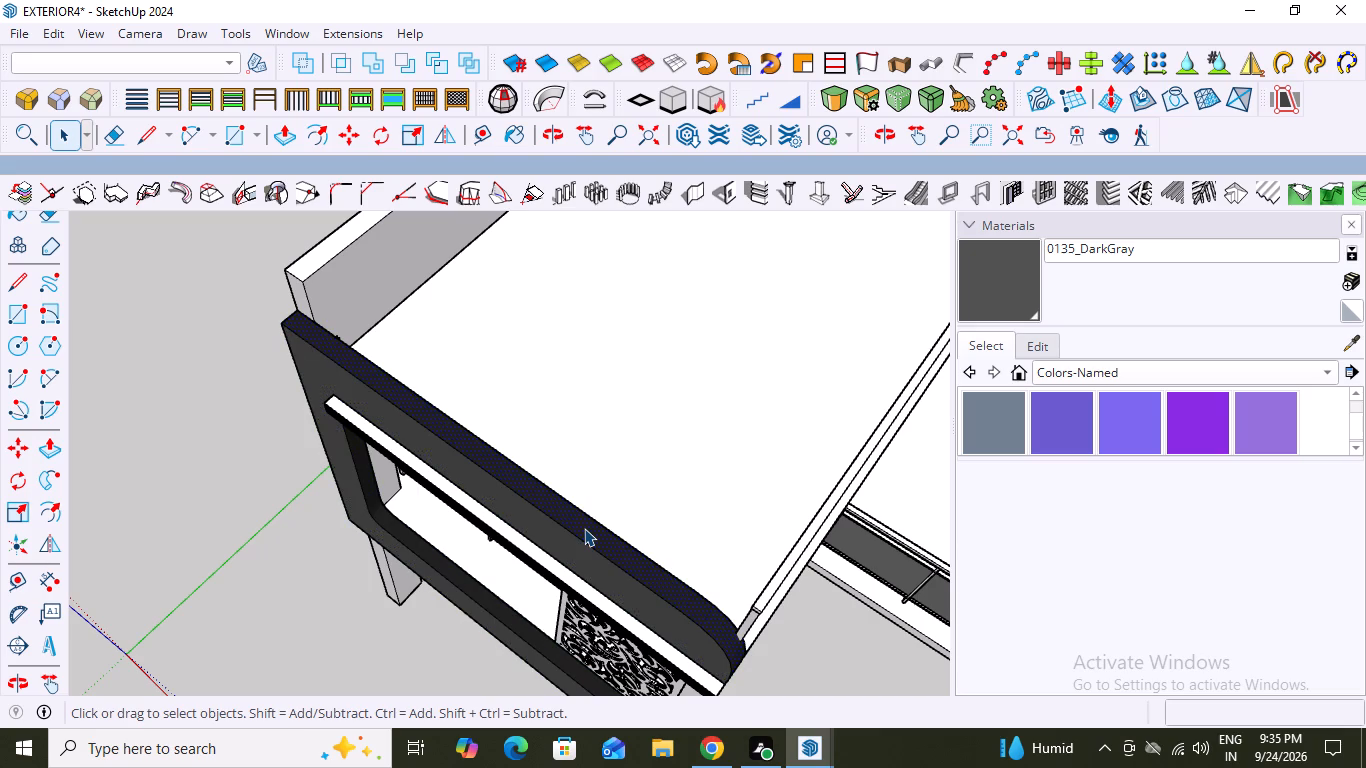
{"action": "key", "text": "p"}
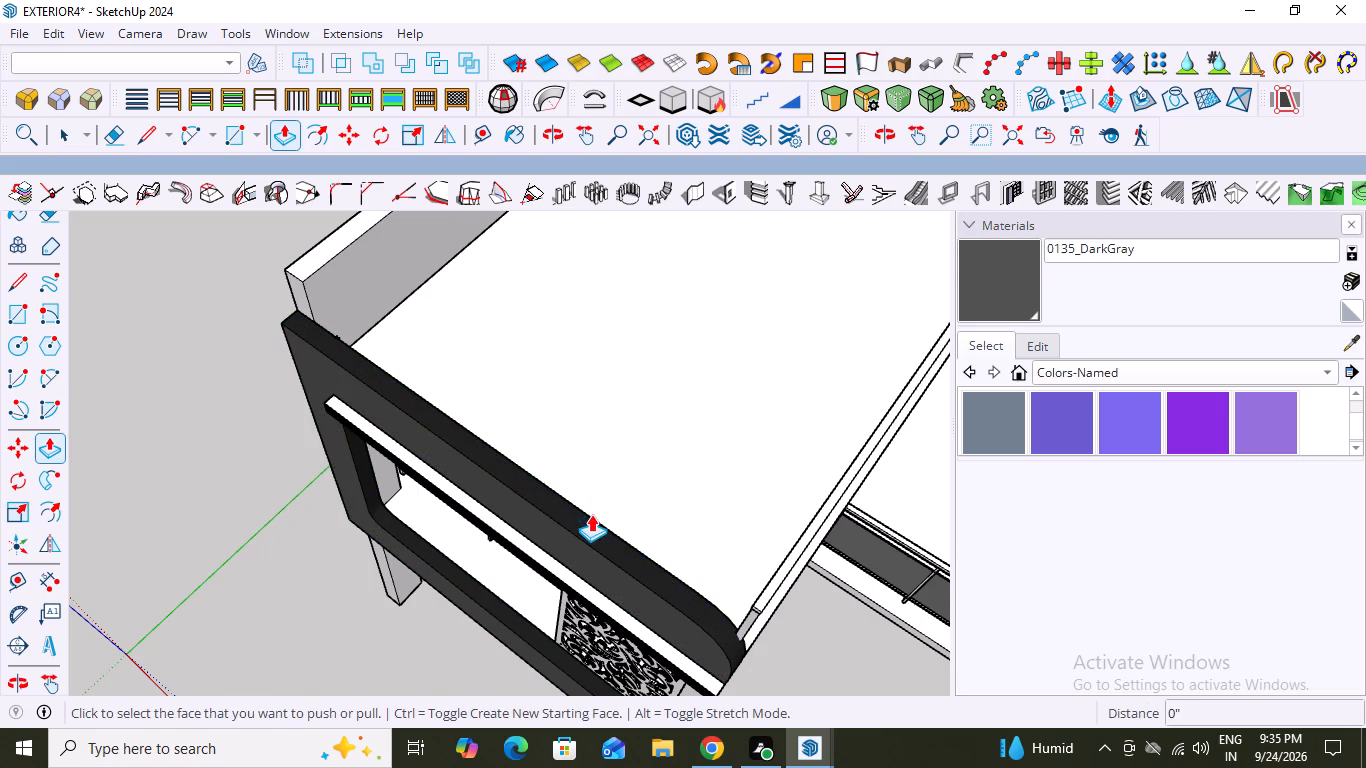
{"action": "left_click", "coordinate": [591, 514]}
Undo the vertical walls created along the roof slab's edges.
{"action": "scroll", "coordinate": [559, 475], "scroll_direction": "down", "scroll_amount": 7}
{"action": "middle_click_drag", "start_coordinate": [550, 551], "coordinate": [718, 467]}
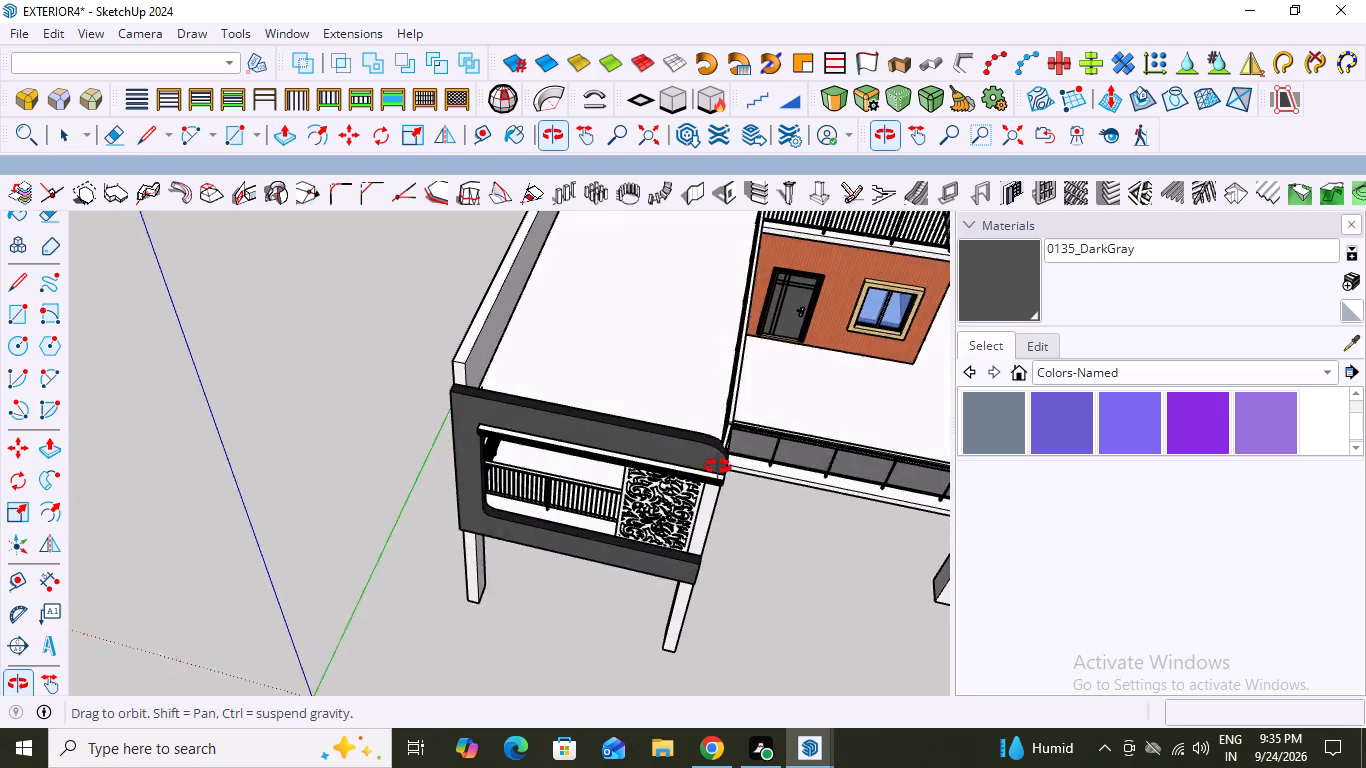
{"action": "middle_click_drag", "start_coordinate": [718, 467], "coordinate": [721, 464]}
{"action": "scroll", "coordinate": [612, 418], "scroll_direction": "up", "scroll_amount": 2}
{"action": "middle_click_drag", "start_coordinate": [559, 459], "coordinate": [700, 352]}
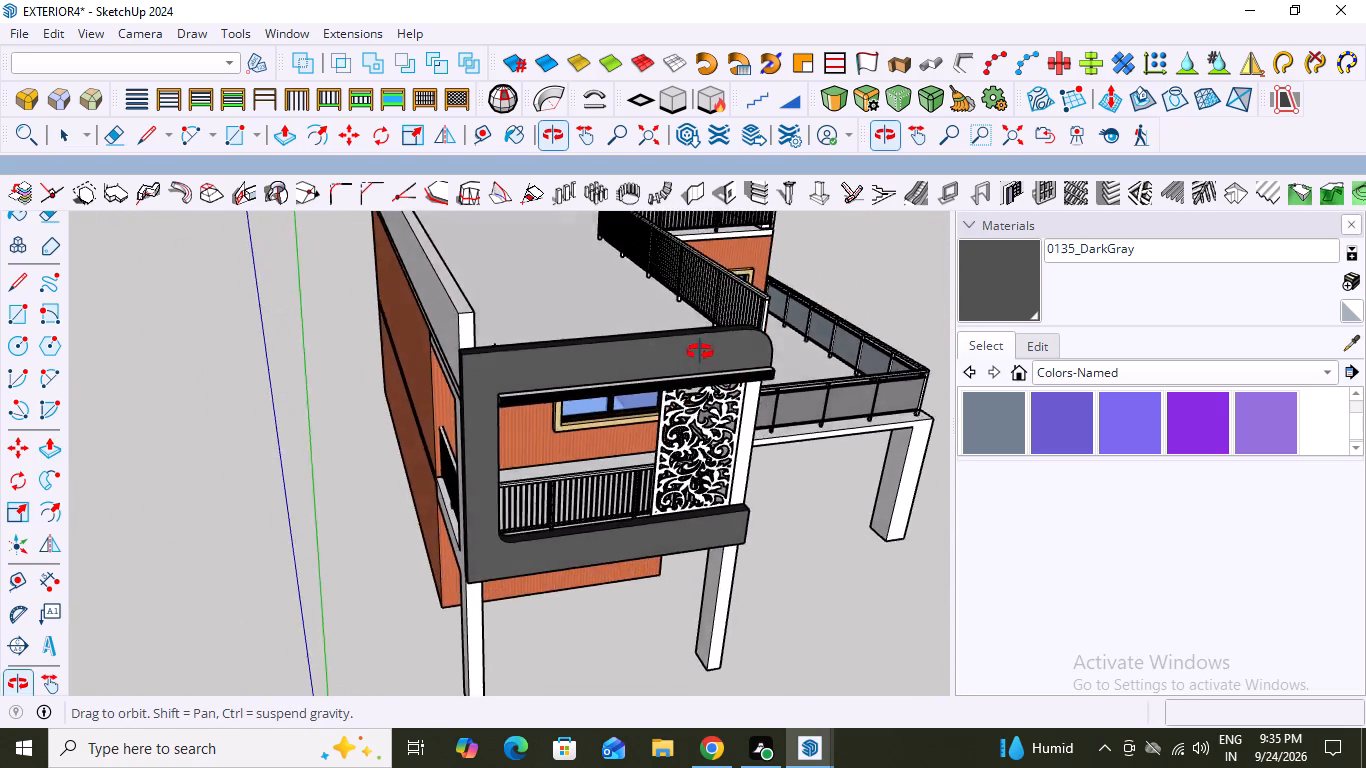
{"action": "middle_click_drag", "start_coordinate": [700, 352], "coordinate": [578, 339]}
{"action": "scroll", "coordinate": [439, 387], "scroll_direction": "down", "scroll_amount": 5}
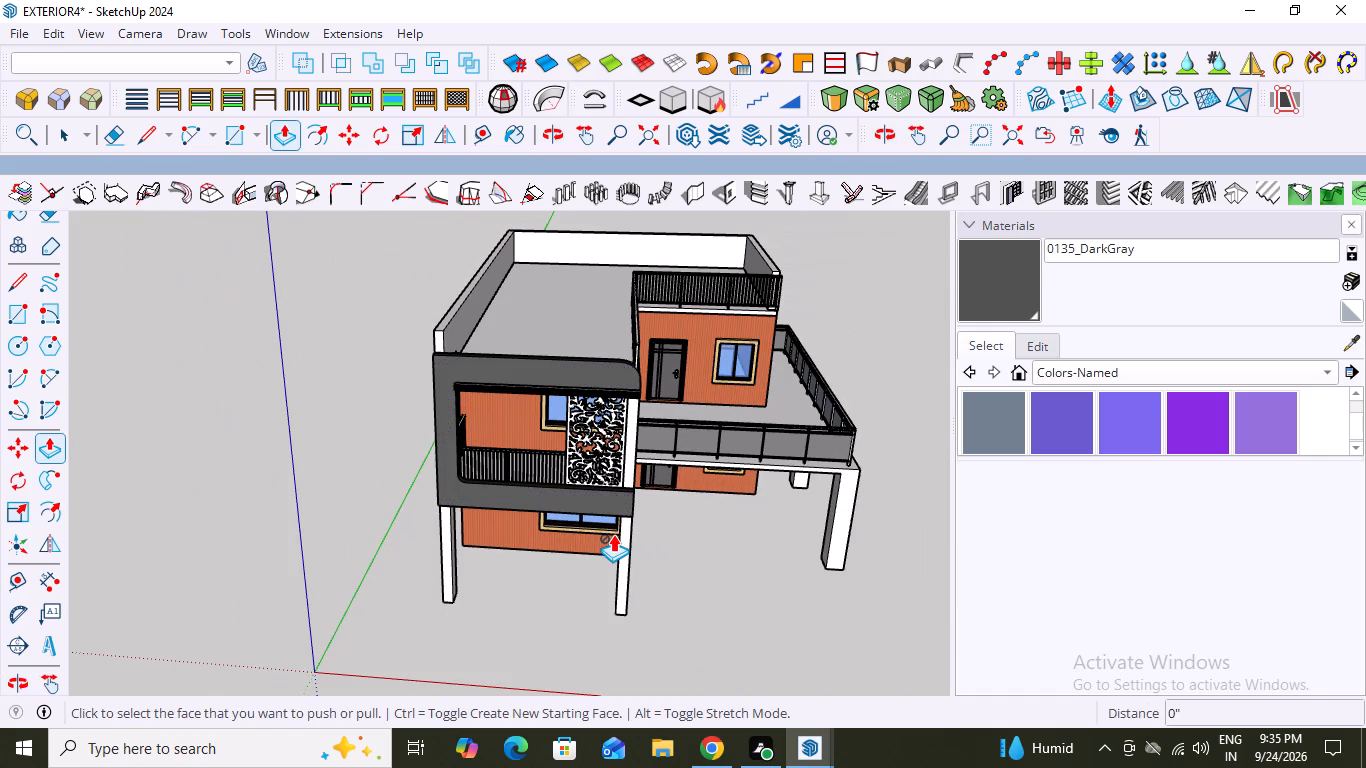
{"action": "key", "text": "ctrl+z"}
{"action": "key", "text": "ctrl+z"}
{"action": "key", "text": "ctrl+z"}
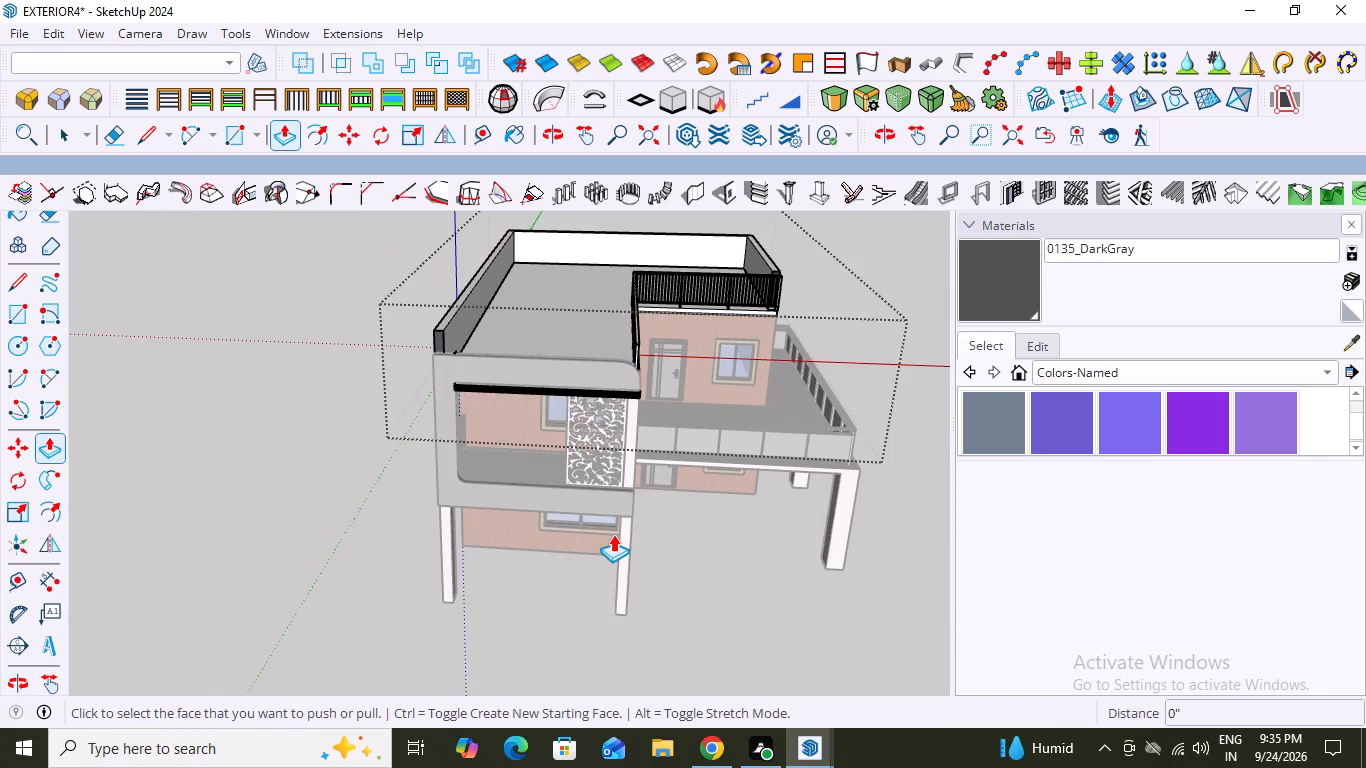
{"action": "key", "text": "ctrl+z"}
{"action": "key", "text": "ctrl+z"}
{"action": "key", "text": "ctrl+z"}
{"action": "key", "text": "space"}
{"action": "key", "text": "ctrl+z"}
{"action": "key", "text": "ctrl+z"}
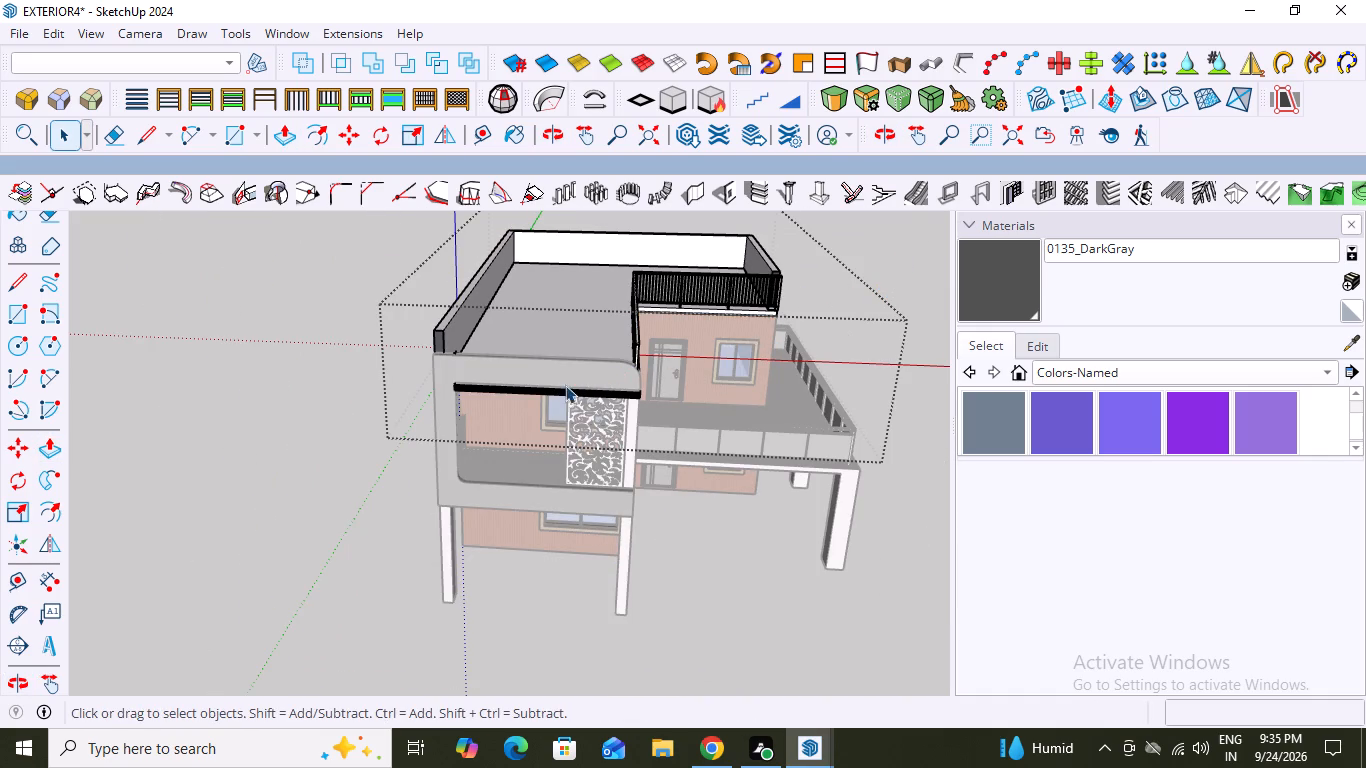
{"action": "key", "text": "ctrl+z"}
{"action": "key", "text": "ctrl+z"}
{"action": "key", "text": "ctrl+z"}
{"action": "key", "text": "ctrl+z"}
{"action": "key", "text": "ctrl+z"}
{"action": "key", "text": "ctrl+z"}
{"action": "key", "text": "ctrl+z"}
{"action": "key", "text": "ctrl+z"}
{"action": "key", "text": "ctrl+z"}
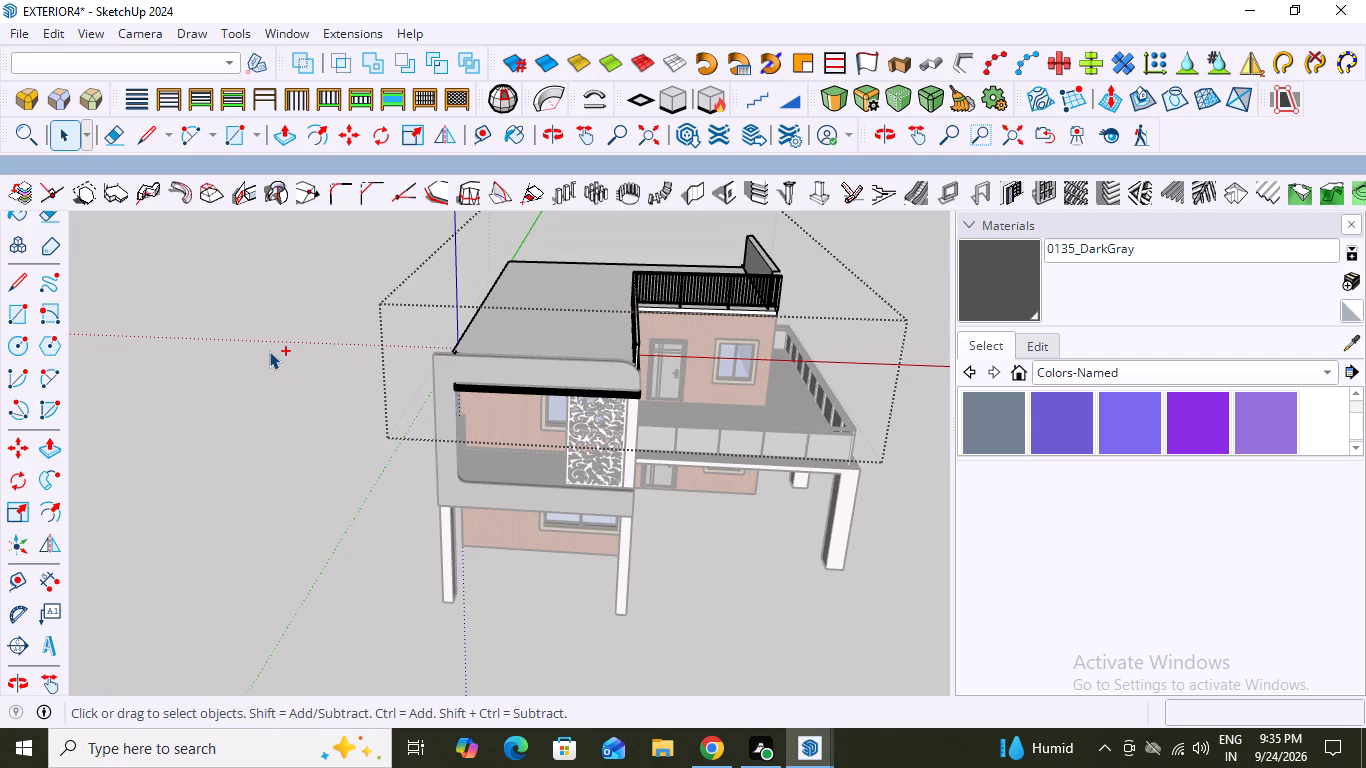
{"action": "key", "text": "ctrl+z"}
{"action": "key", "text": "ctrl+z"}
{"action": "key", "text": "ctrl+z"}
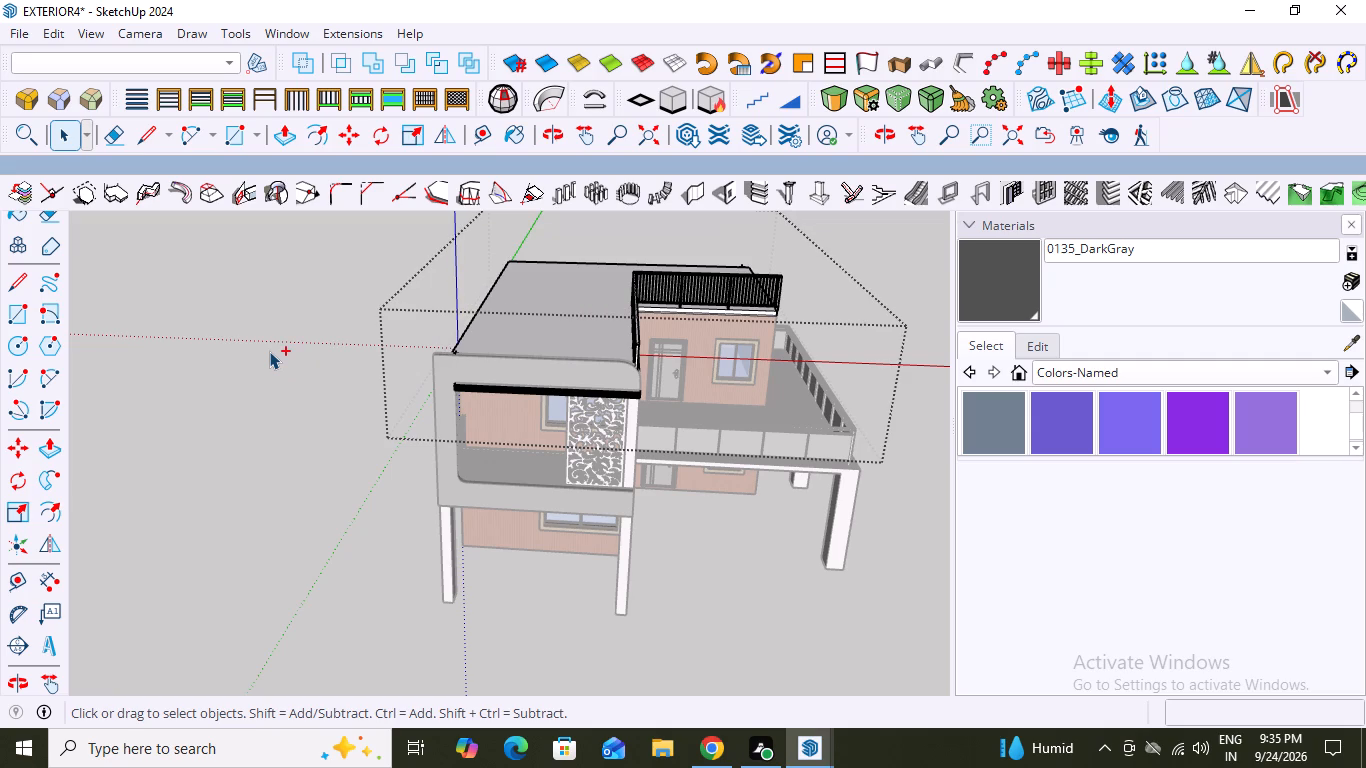
Undo the earlier edits back through the front frame's recolouring, the black slab edge and the roof fence, and close the roof slab group.
{"action": "key", "text": "ctrl+z"}
{"action": "key", "text": "ctrl+z"}
{"action": "key", "text": "ctrl+z"}
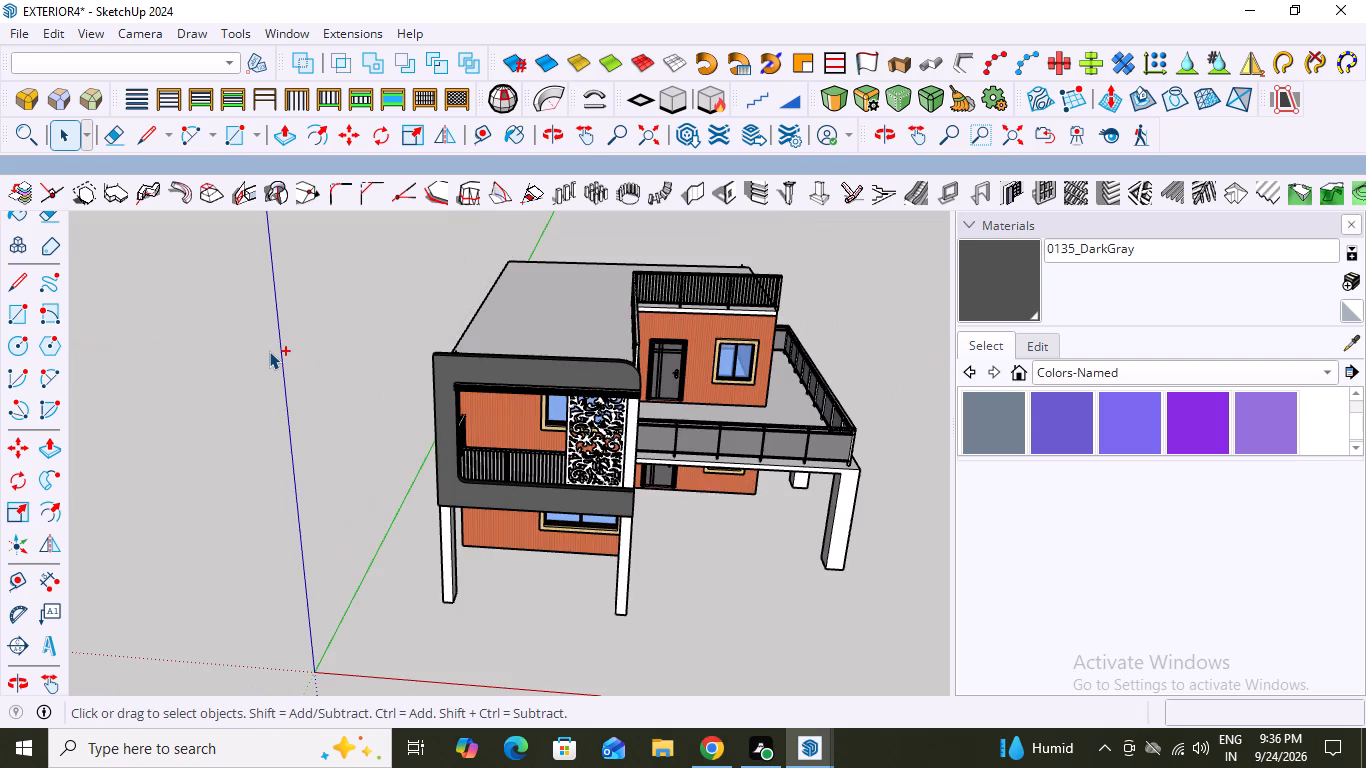
{"action": "key", "text": "ctrl+z"}
{"action": "key", "text": "ctrl+z"}
{"action": "key", "text": "ctrl+z"}
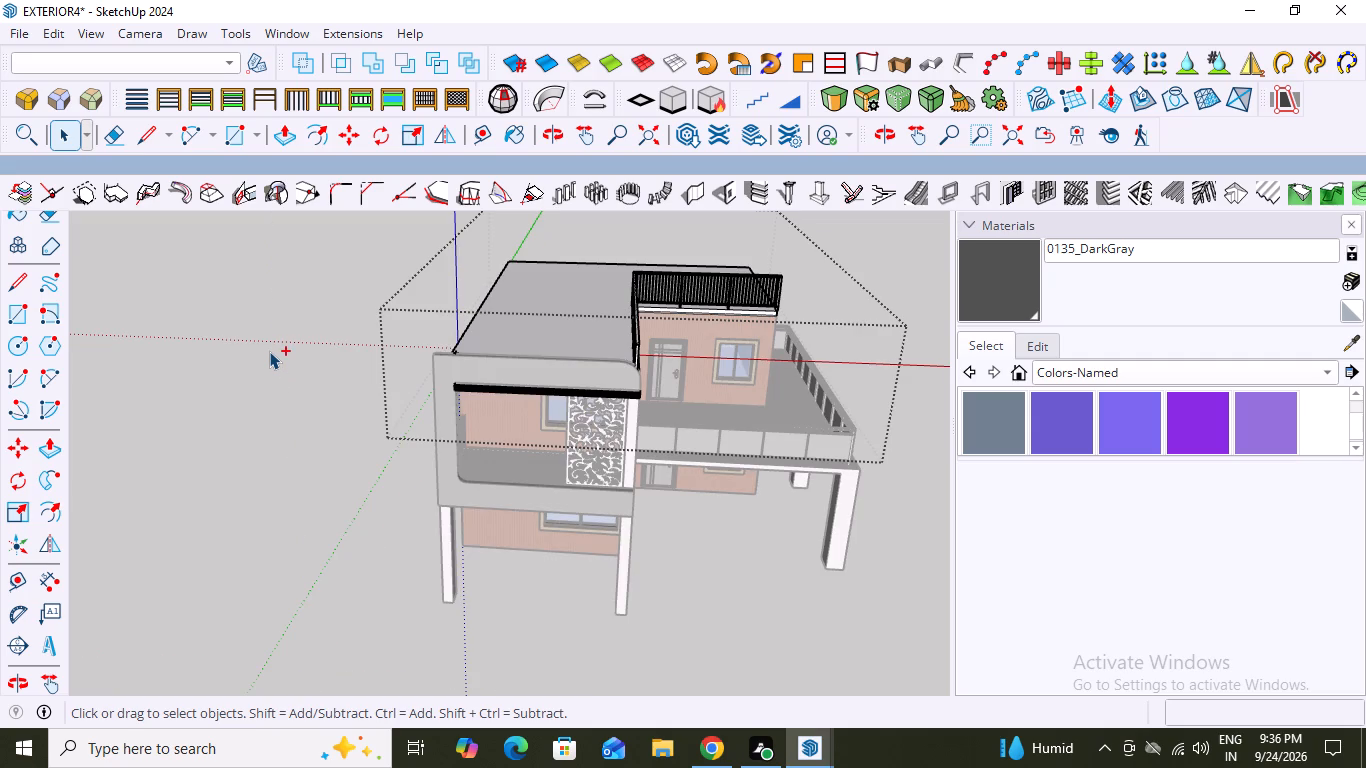
{"action": "key", "text": "ctrl+z"}
{"action": "key", "text": "ctrl+z"}
{"action": "key", "text": "ctrl+z"}
{"action": "key", "text": "ctrl+z"}
{"action": "key", "text": "ctrl+z"}
{"action": "key", "text": "ctrl+z"}
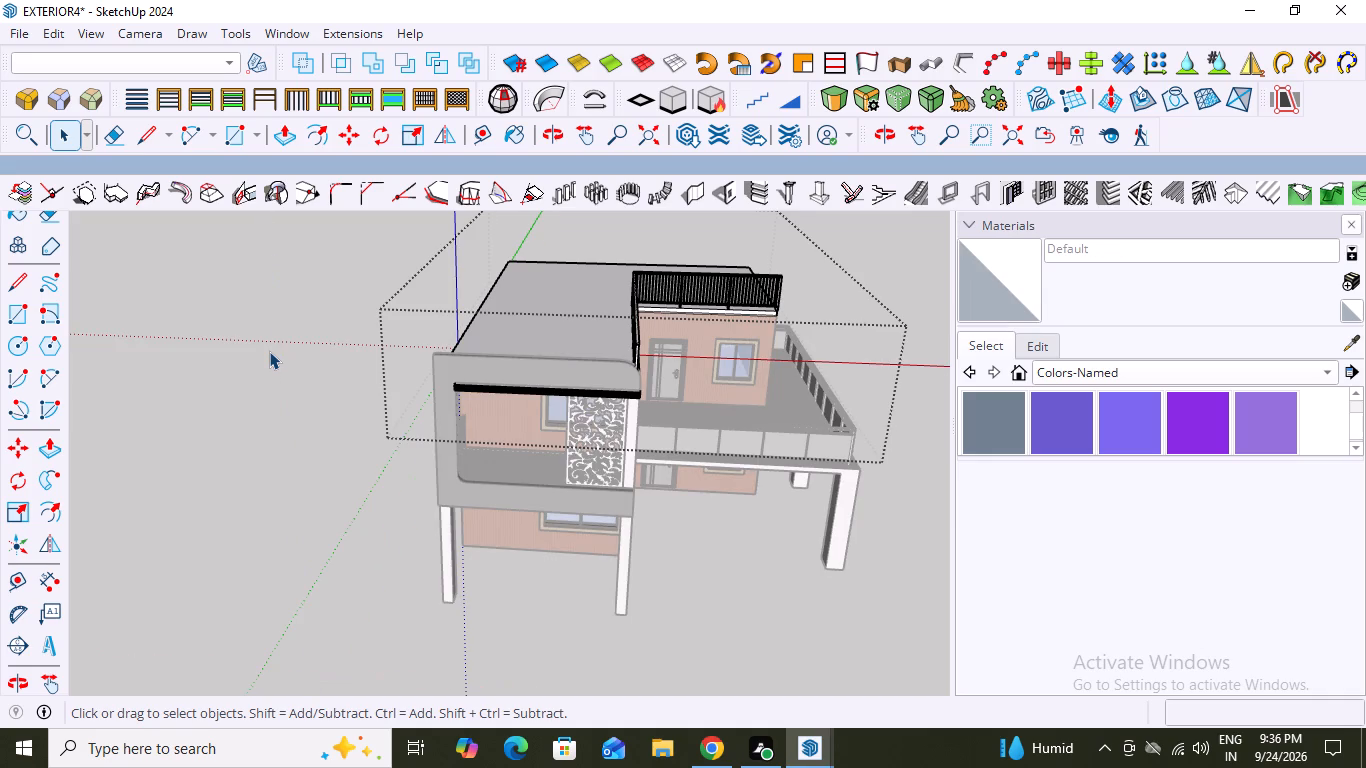
{"action": "key", "text": "z"}
{"action": "key", "text": "z"}
{"action": "key", "text": "z"}
{"action": "key", "text": "z"}
{"action": "key", "text": "z"}
{"action": "key", "text": "ctrl+z"}
{"action": "key", "text": "ctrl+z"}
{"action": "key", "text": "ctrl+z"}
{"action": "key", "text": "ctrl+z"}
{"action": "key", "text": "ctrl+z"}
{"action": "key", "text": "ctrl+z"}
{"action": "key", "text": "ctrl+z"}
{"action": "key", "text": "ctrl+z"}
{"action": "key", "text": "ctrl+z"}
{"action": "key", "text": "ctrl+z"}
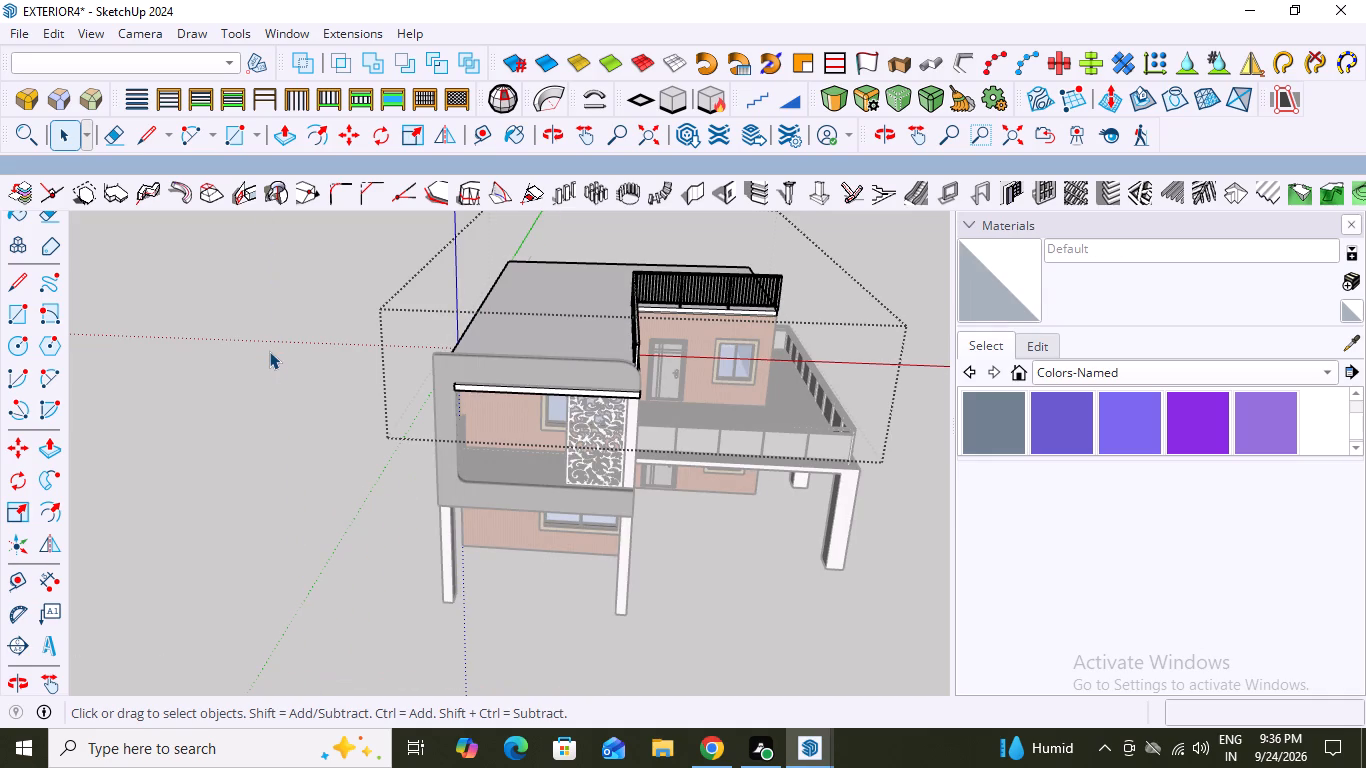
{"action": "key", "text": "ctrl+z"}
{"action": "key", "text": "ctrl+z"}
{"action": "key", "text": "ctrl+z"}
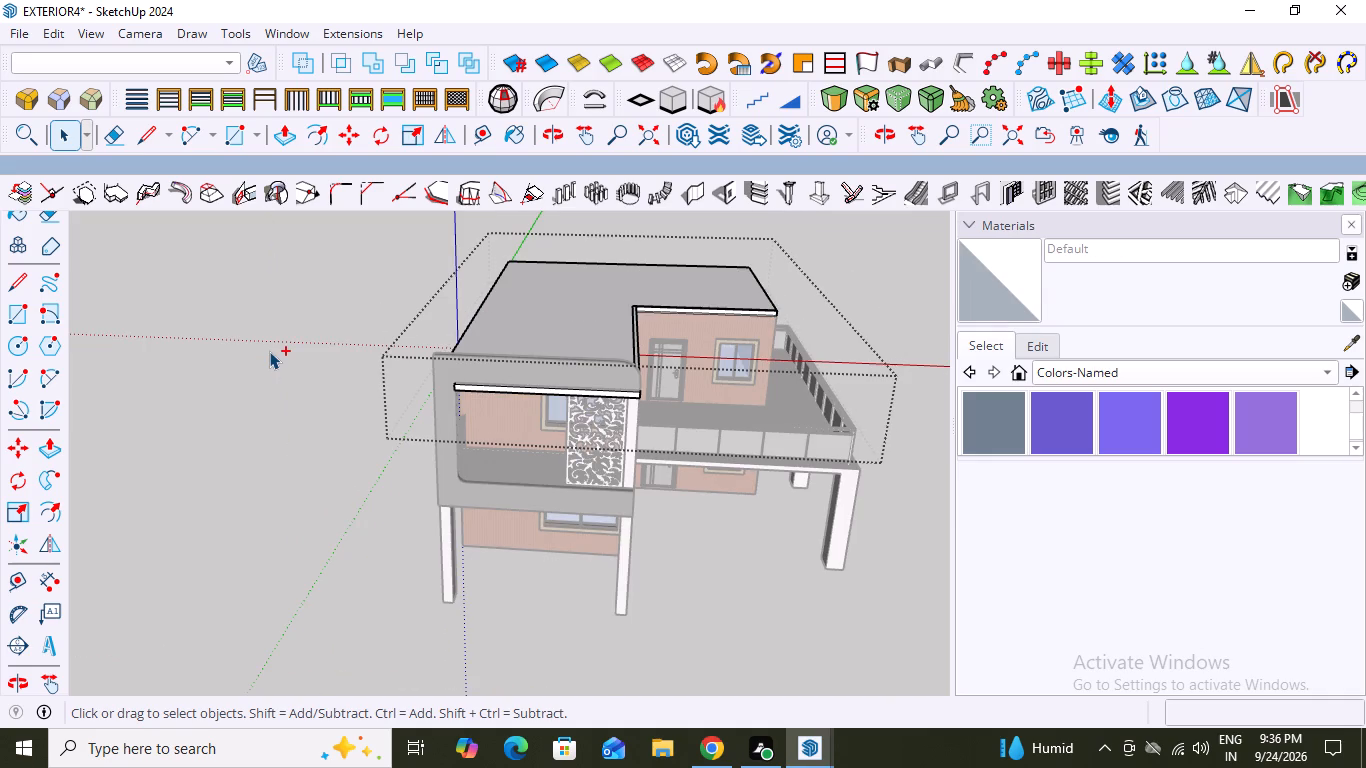
{"action": "scroll", "coordinate": [388, 389], "scroll_direction": "down", "scroll_amount": 3}
{"action": "left_click", "coordinate": [832, 278]}
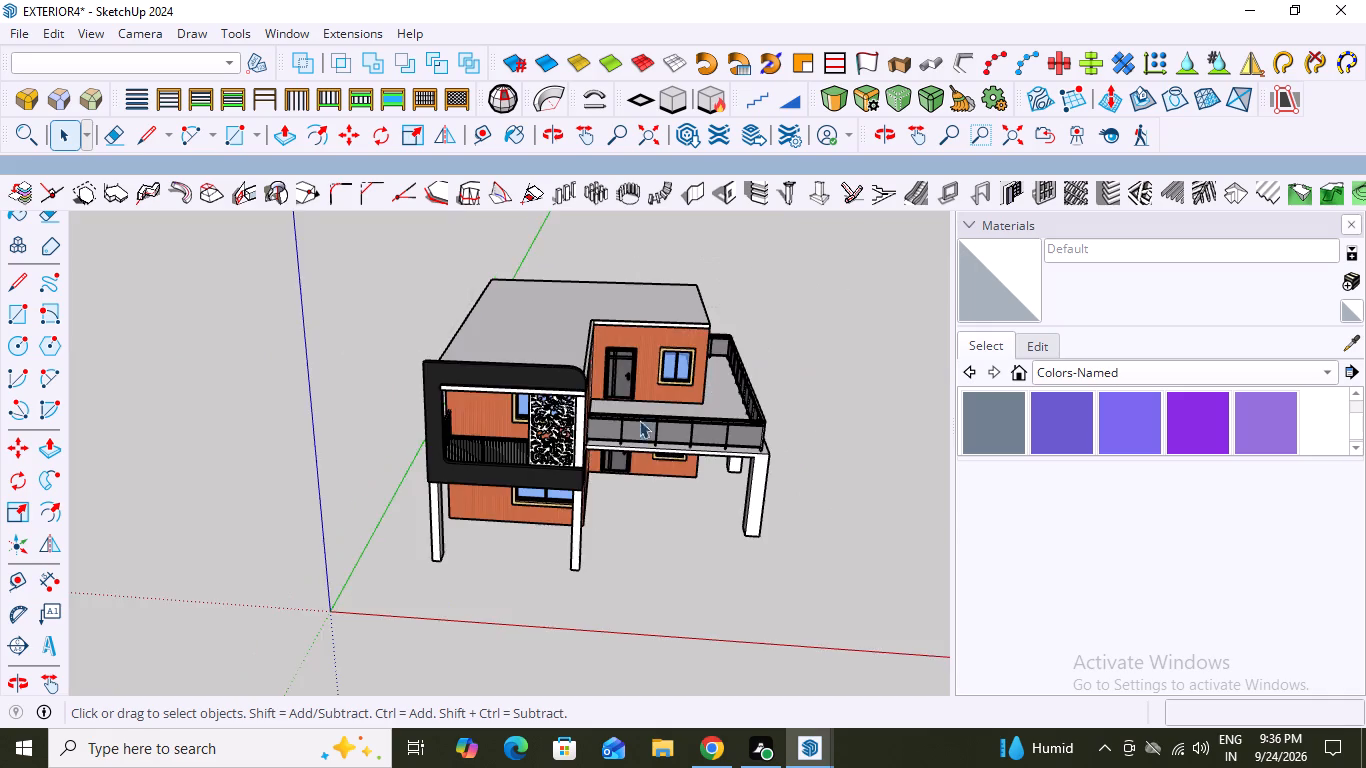
Paint the front frame around the balcony with the dark gray Color M06 from the Colors collection.
{"action": "middle_click_drag", "start_coordinate": [564, 472], "coordinate": [690, 408]}
{"action": "scroll", "coordinate": [585, 383], "scroll_direction": "up", "scroll_amount": 9}
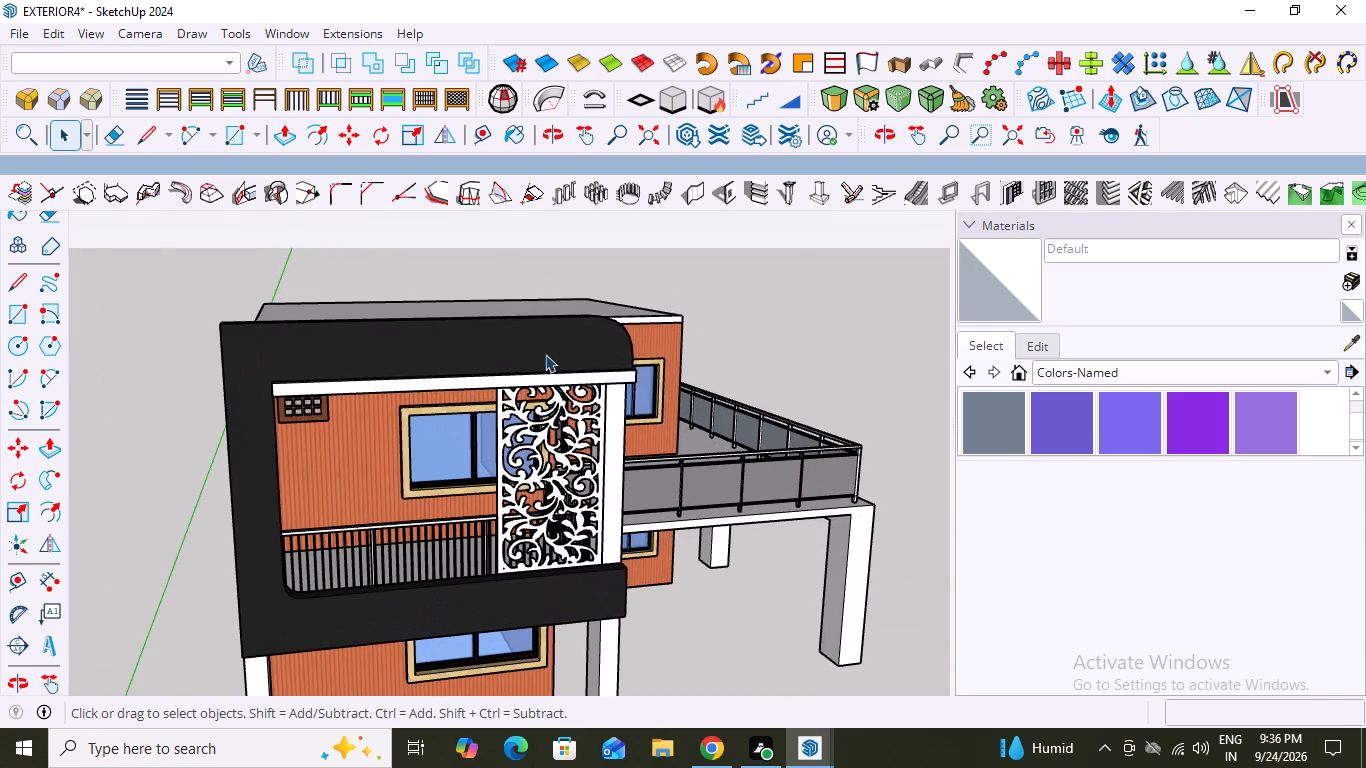
{"action": "scroll", "coordinate": [652, 421], "scroll_direction": "down", "scroll_amount": 3}
{"action": "middle_click_drag", "start_coordinate": [616, 442], "coordinate": [526, 372]}
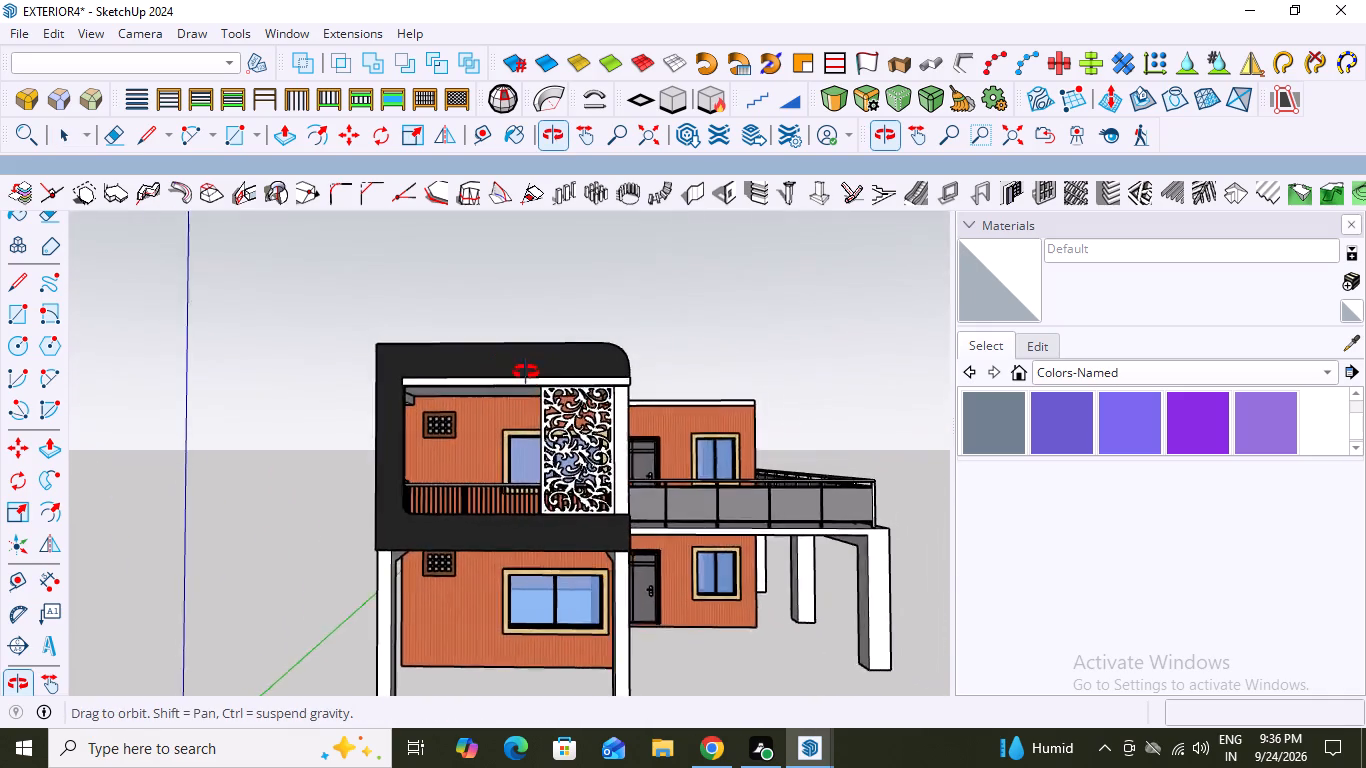
{"action": "middle_click_drag", "start_coordinate": [526, 372], "coordinate": [529, 400]}
{"action": "middle_click", "coordinate": [529, 400]}
{"action": "scroll", "coordinate": [529, 400], "scroll_direction": "up", "scroll_amount": 4}
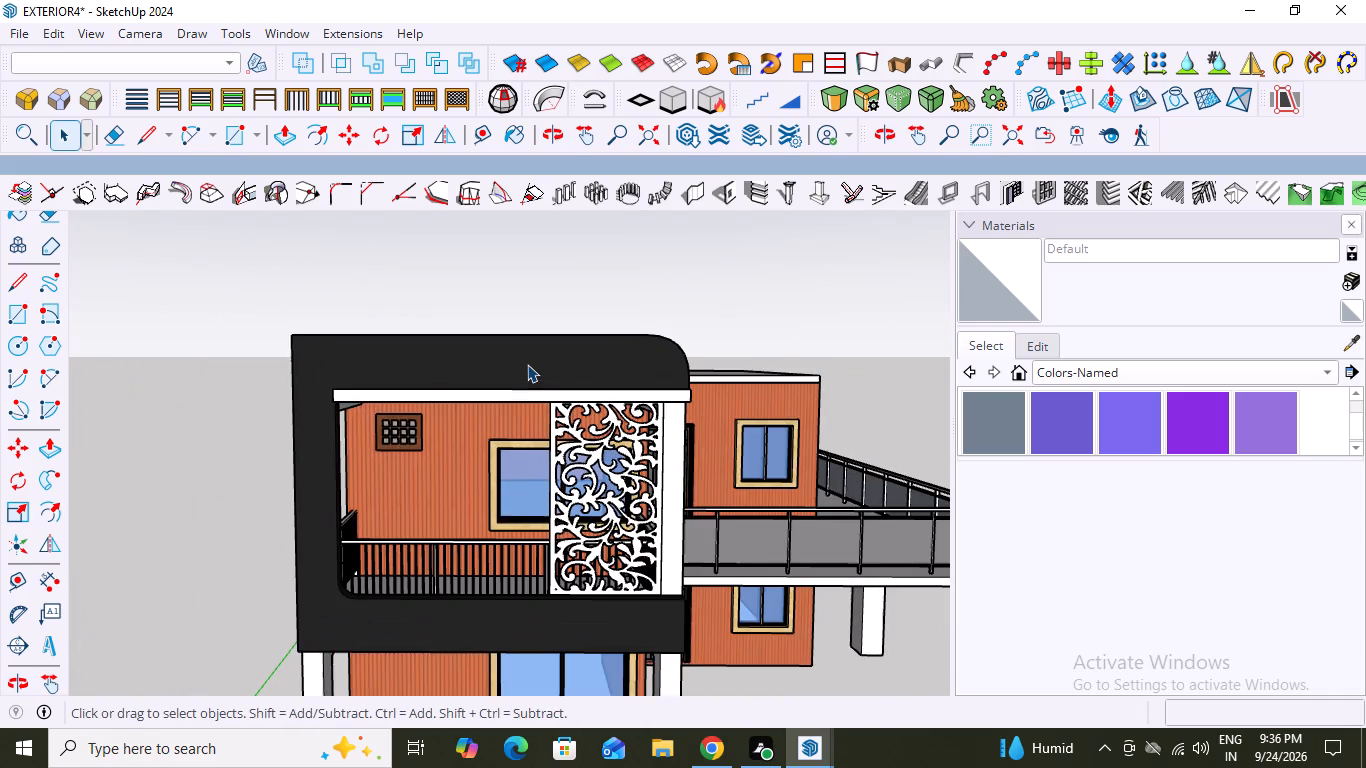
{"action": "scroll", "coordinate": [527, 364], "scroll_direction": "up", "scroll_amount": 2}
{"action": "left_click", "coordinate": [531, 365]}
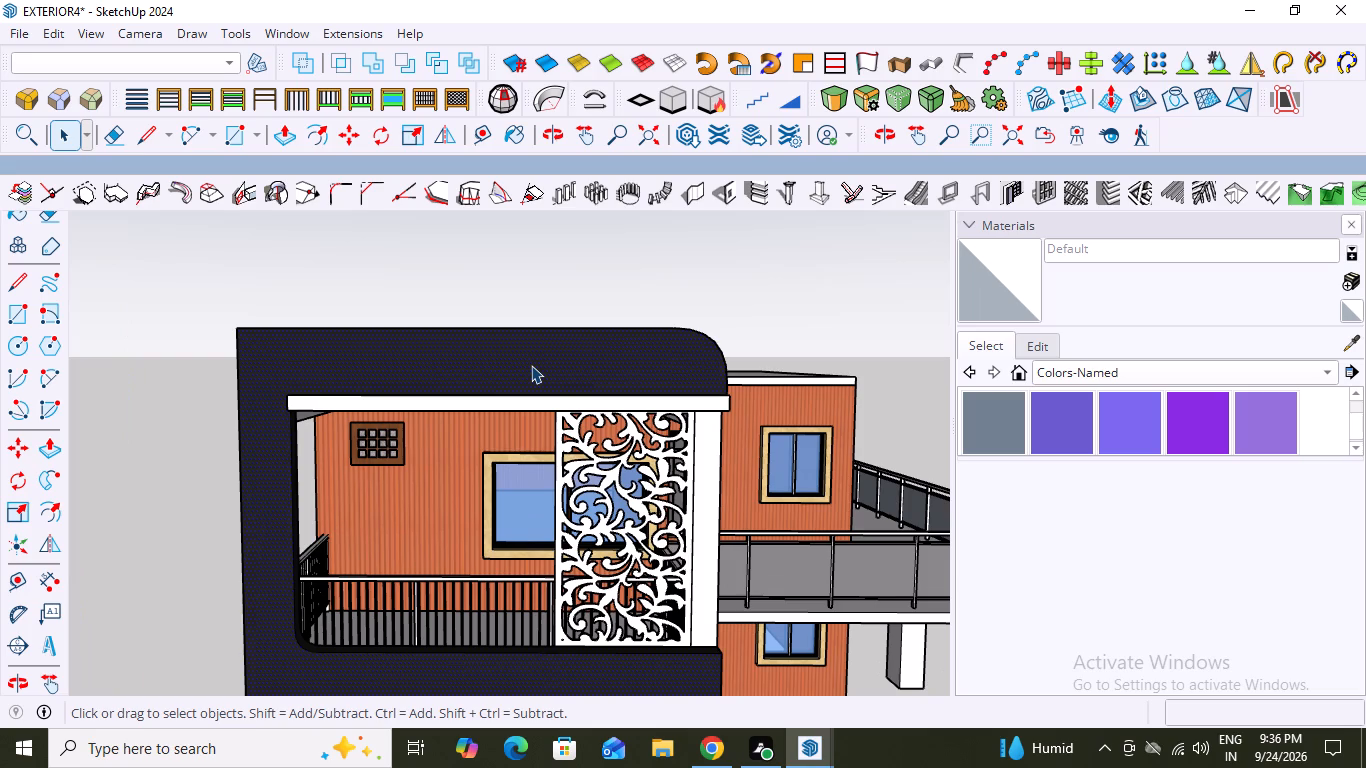
{"action": "triple_click", "coordinate": [531, 365]}
{"action": "double_click", "coordinate": [531, 365]}
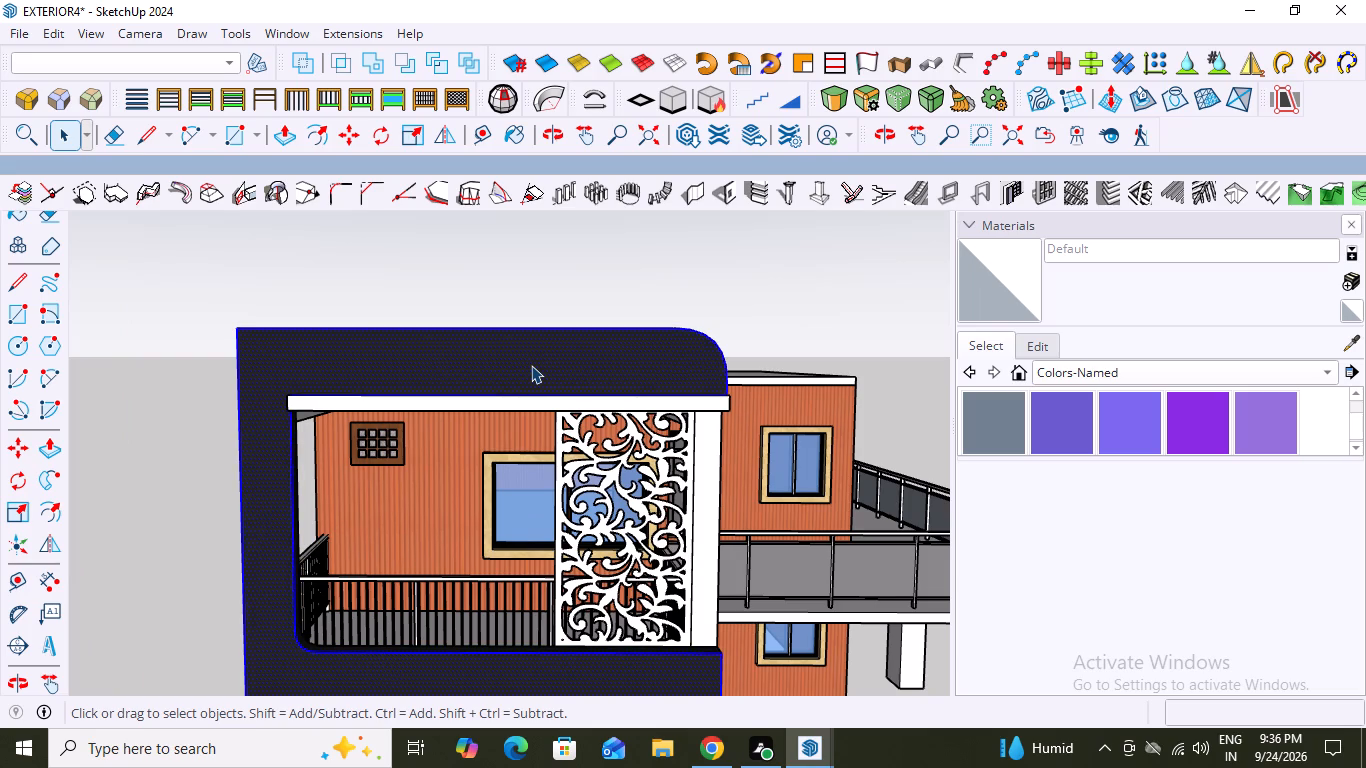
{"action": "scroll", "coordinate": [1188, 452], "scroll_direction": "up", "scroll_amount": 4}
{"action": "scroll", "coordinate": [1188, 452], "scroll_direction": "down", "scroll_amount": 1}
{"action": "scroll", "coordinate": [1139, 442], "scroll_direction": "up", "scroll_amount": 20}
{"action": "scroll", "coordinate": [1139, 442], "scroll_direction": "up", "scroll_amount": 7}
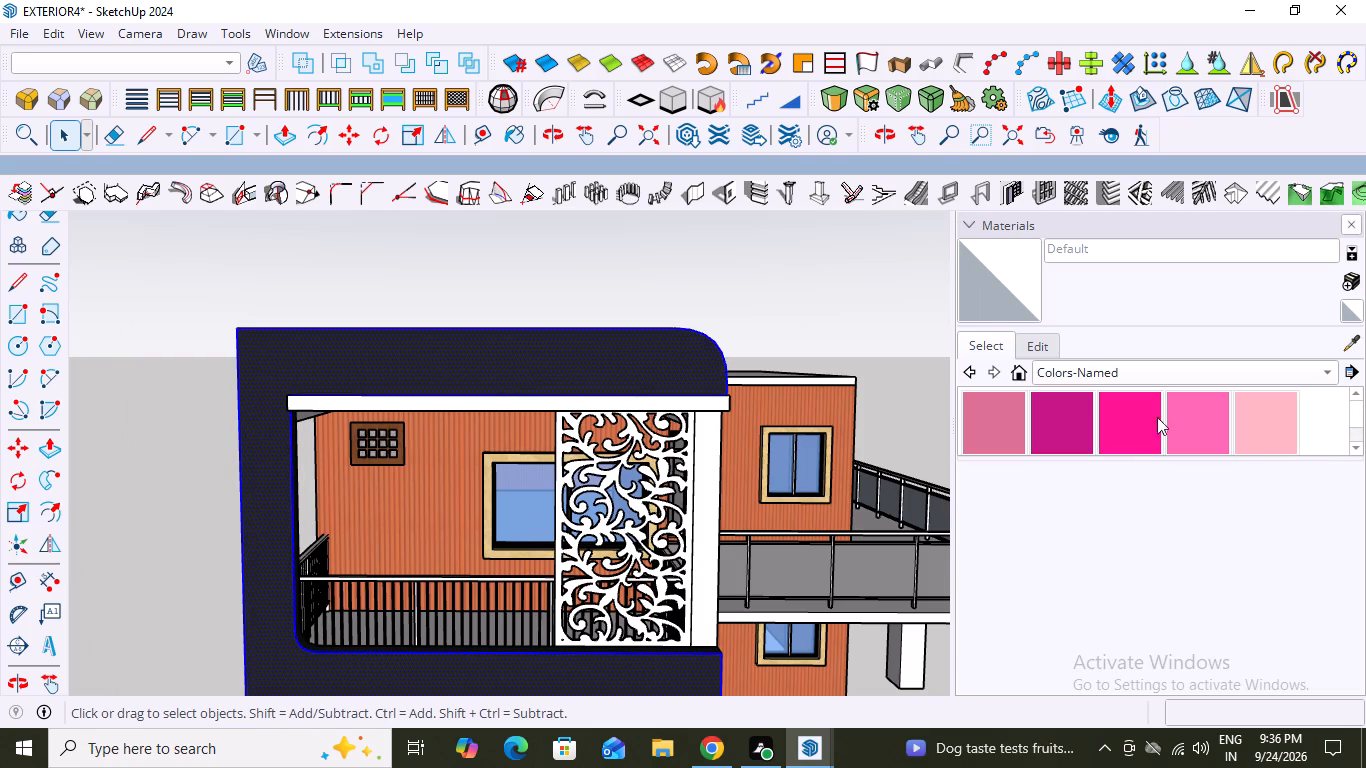
{"action": "scroll", "coordinate": [1157, 417], "scroll_direction": "up", "scroll_amount": 3}
{"action": "scroll", "coordinate": [1244, 447], "scroll_direction": "up", "scroll_amount": 9}
{"action": "scroll", "coordinate": [1245, 400], "scroll_direction": "down", "scroll_amount": 15}
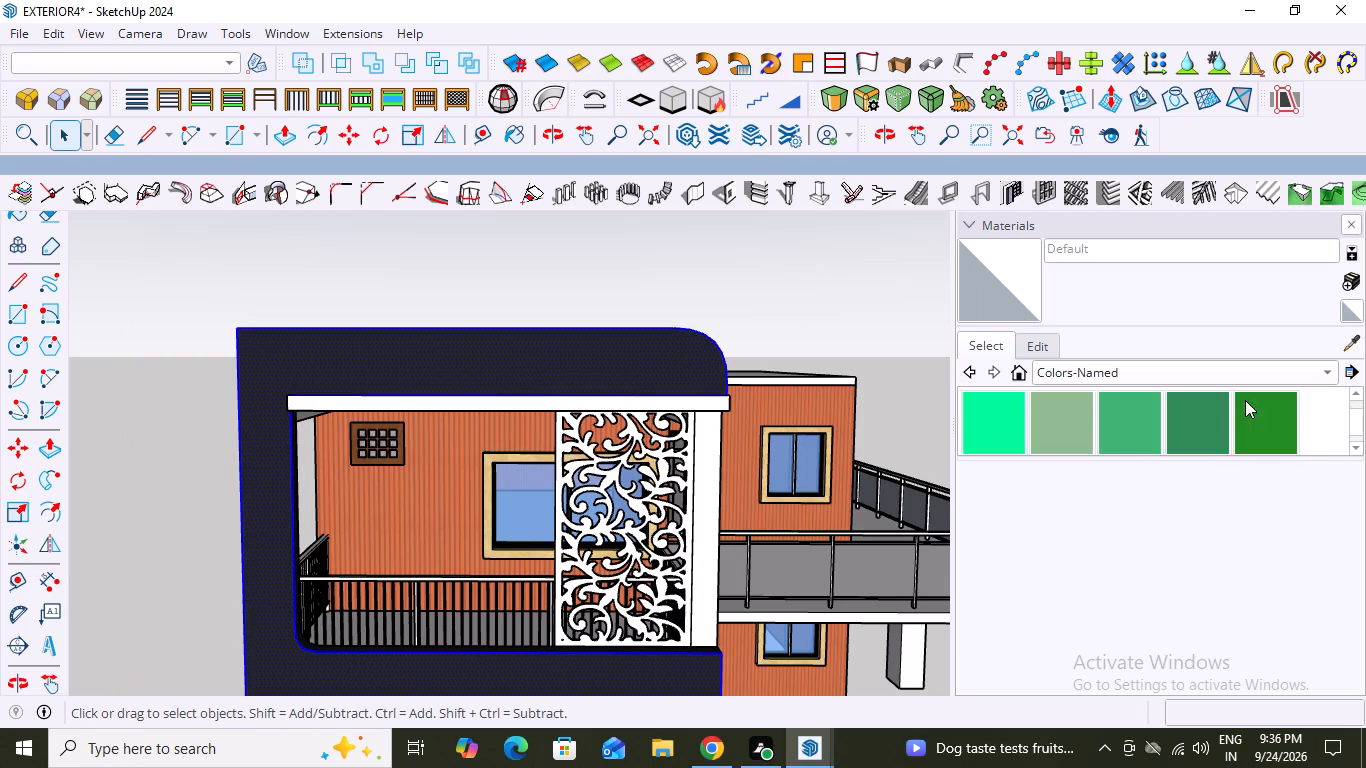
{"action": "scroll", "coordinate": [1307, 407], "scroll_direction": "up", "scroll_amount": 20}
{"action": "scroll", "coordinate": [1307, 407], "scroll_direction": "up", "scroll_amount": 10}
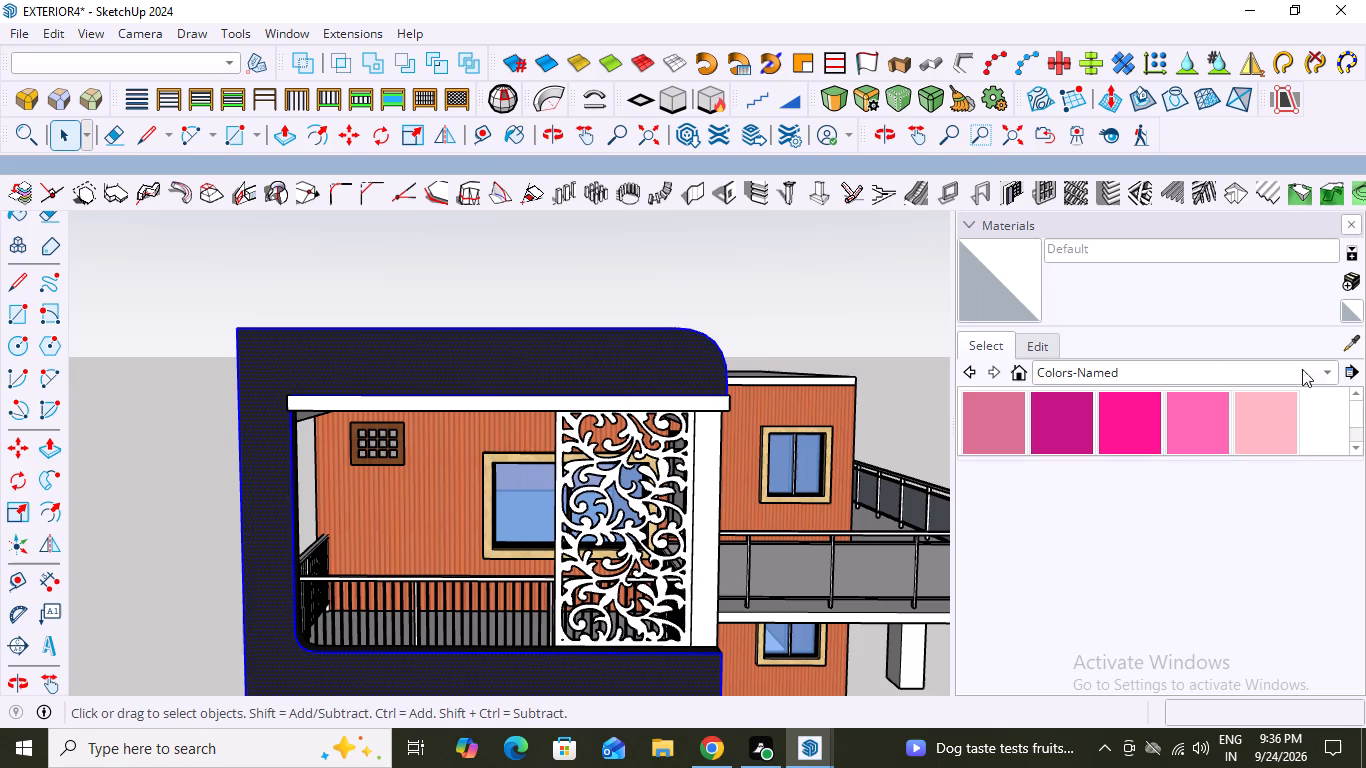
{"action": "scroll", "coordinate": [1222, 448], "scroll_direction": "down", "scroll_amount": 20}
{"action": "scroll", "coordinate": [1222, 448], "scroll_direction": "down", "scroll_amount": 10}
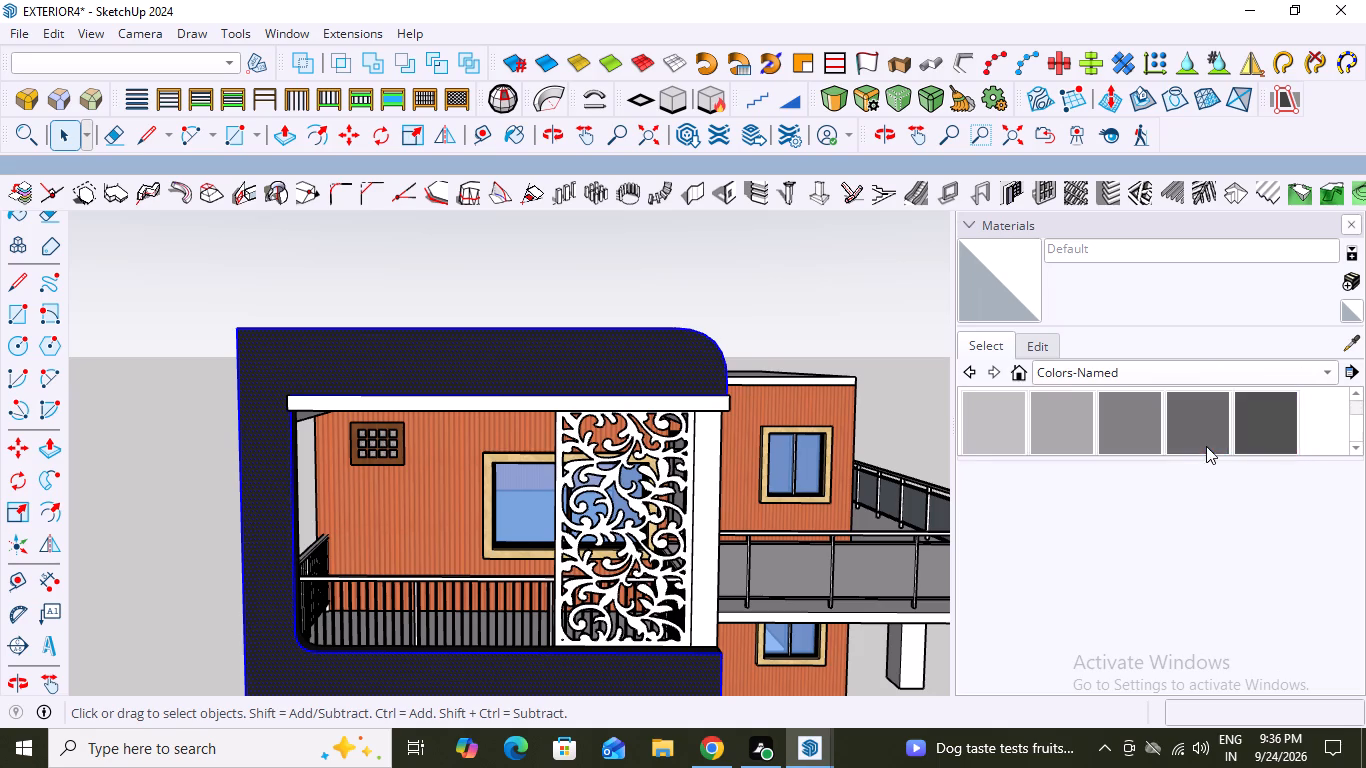
{"action": "scroll", "coordinate": [1206, 446], "scroll_direction": "down", "scroll_amount": 4}
{"action": "scroll", "coordinate": [1011, 415], "scroll_direction": "up", "scroll_amount": 20}
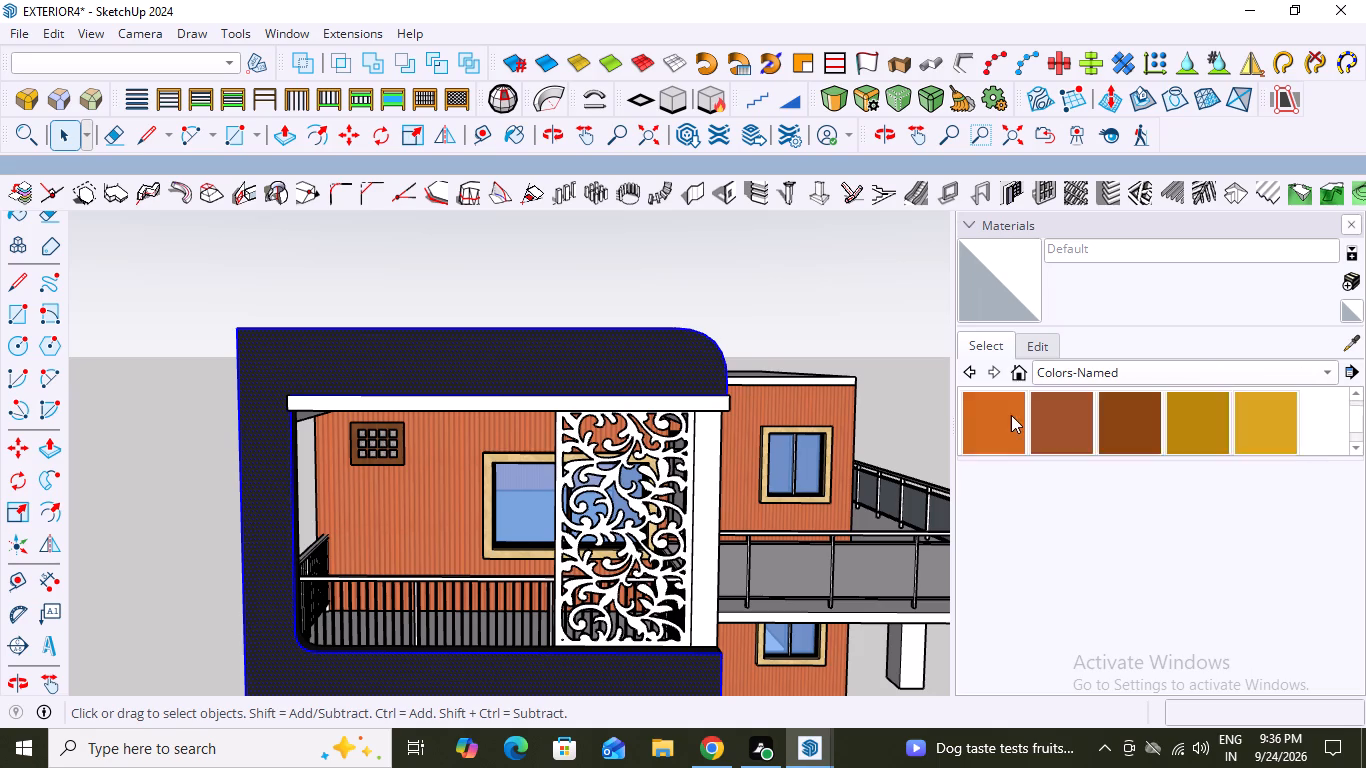
{"action": "scroll", "coordinate": [1011, 415], "scroll_direction": "up", "scroll_amount": 19}
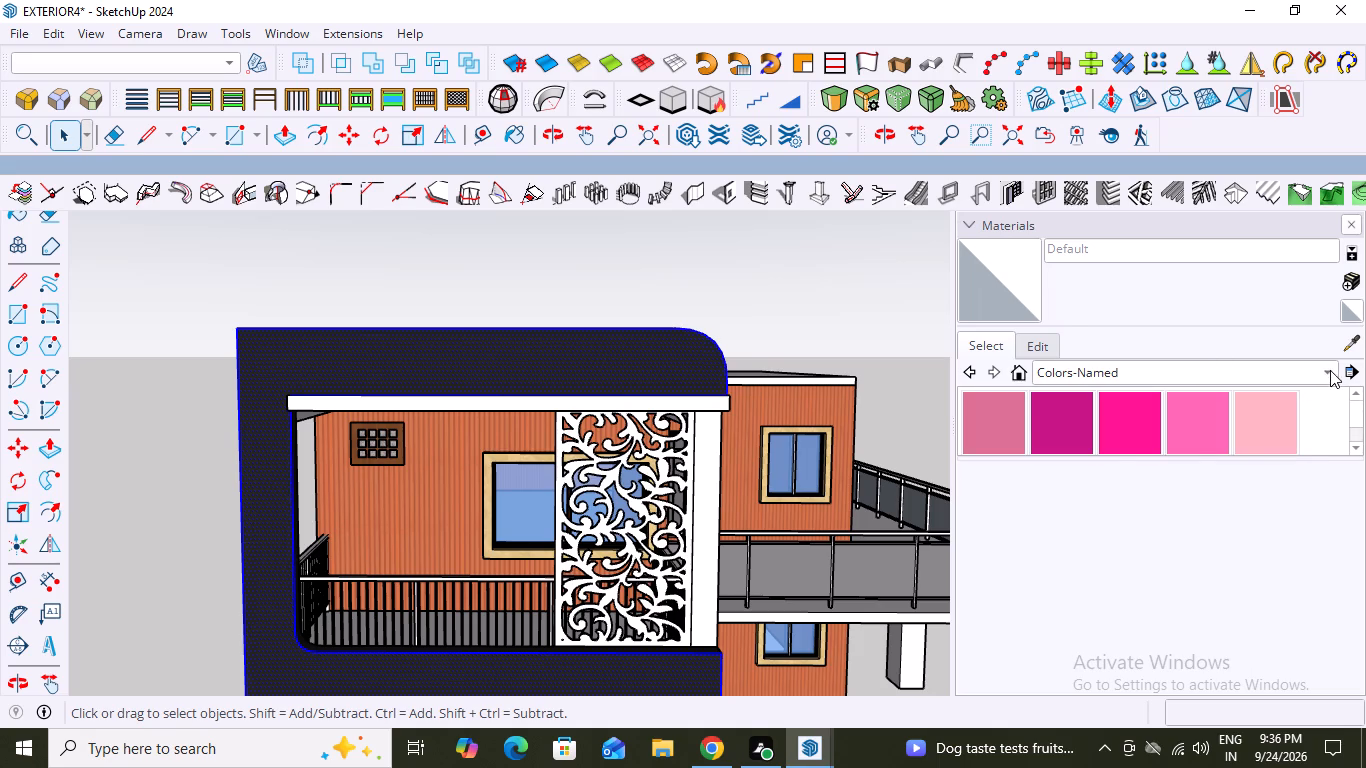
{"action": "left_click", "coordinate": [1330, 370]}
{"action": "left_click", "coordinate": [1086, 353]}
{"action": "scroll", "coordinate": [1198, 432], "scroll_direction": "down", "scroll_amount": 7}
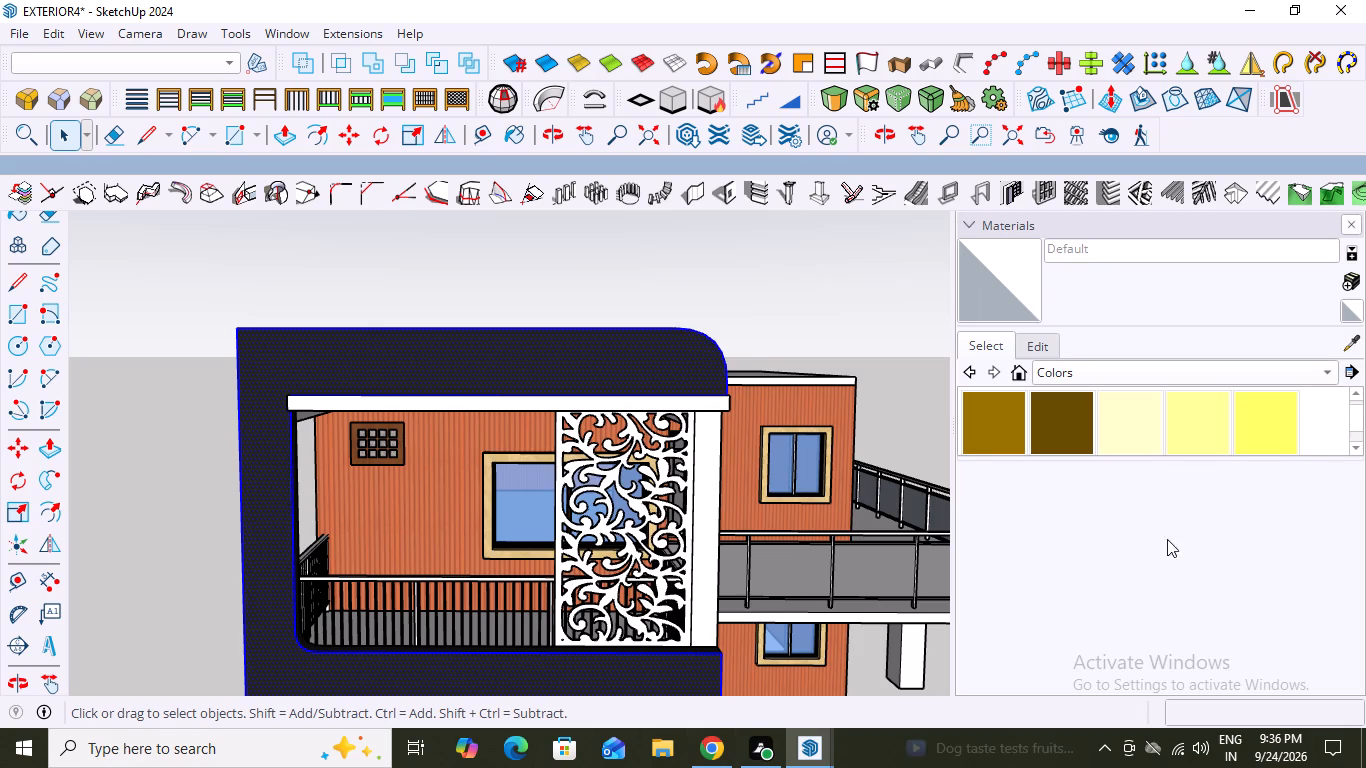
{"action": "scroll", "coordinate": [1095, 462], "scroll_direction": "down", "scroll_amount": 9}
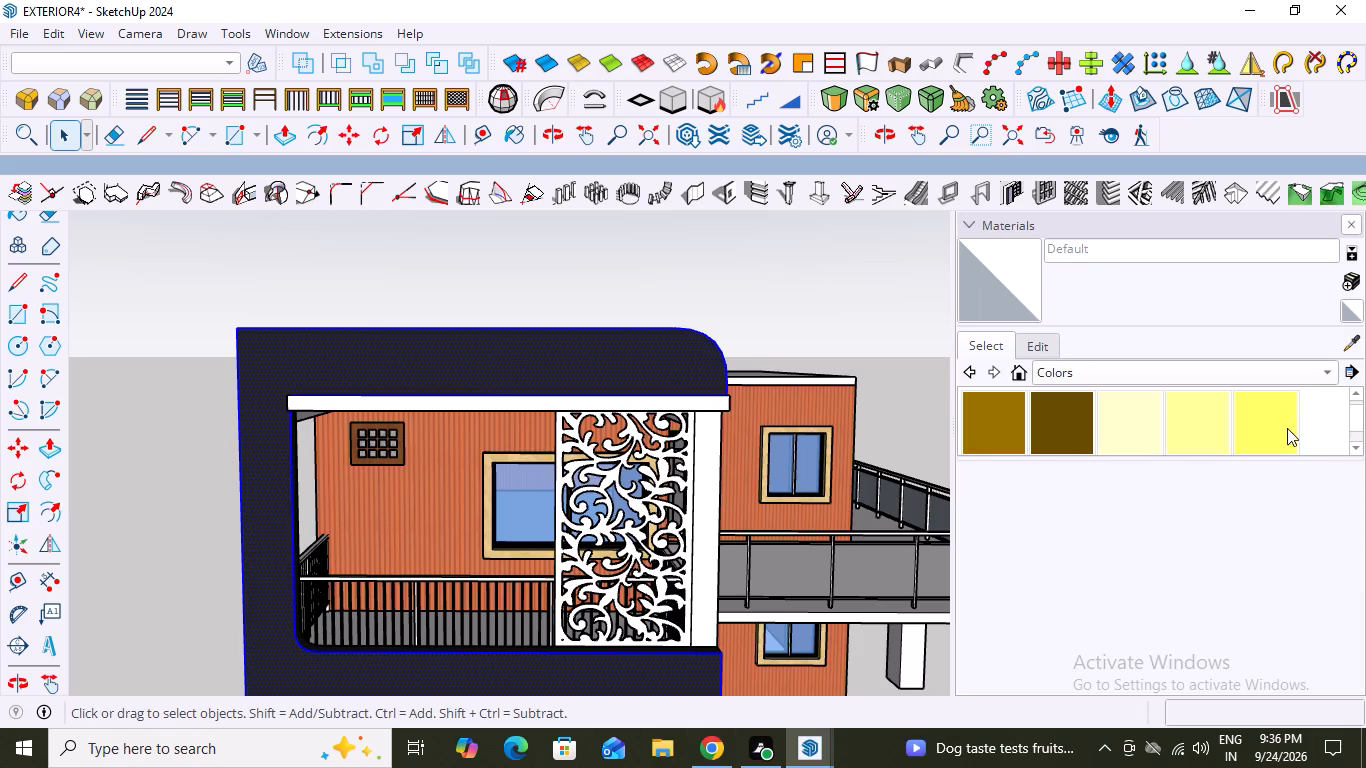
{"action": "scroll", "coordinate": [1287, 428], "scroll_direction": "up", "scroll_amount": 20}
{"action": "scroll", "coordinate": [1287, 428], "scroll_direction": "up", "scroll_amount": 3}
{"action": "scroll", "coordinate": [1300, 421], "scroll_direction": "down", "scroll_amount": 10}
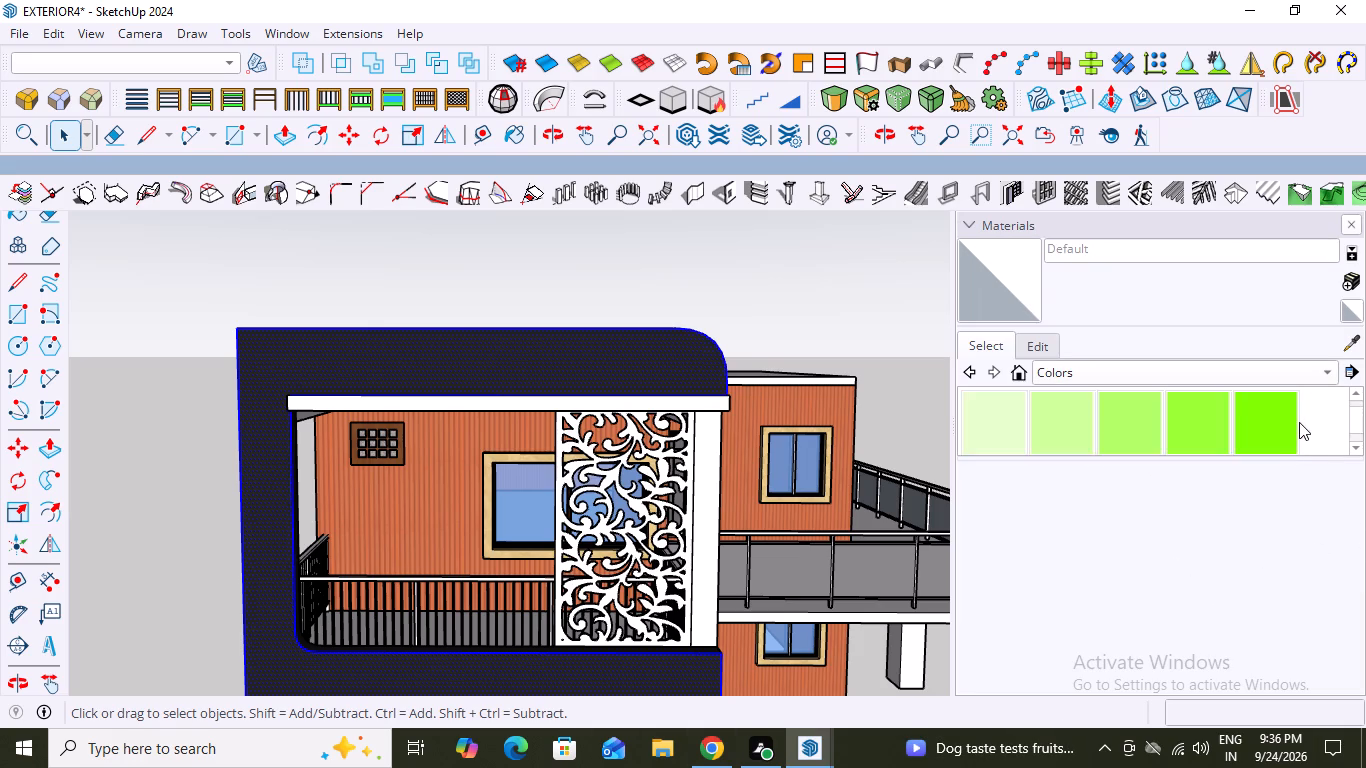
{"action": "scroll", "coordinate": [1299, 422], "scroll_direction": "down", "scroll_amount": 16}
{"action": "scroll", "coordinate": [1299, 422], "scroll_direction": "up", "scroll_amount": 4}
{"action": "scroll", "coordinate": [1299, 422], "scroll_direction": "down", "scroll_amount": 2}
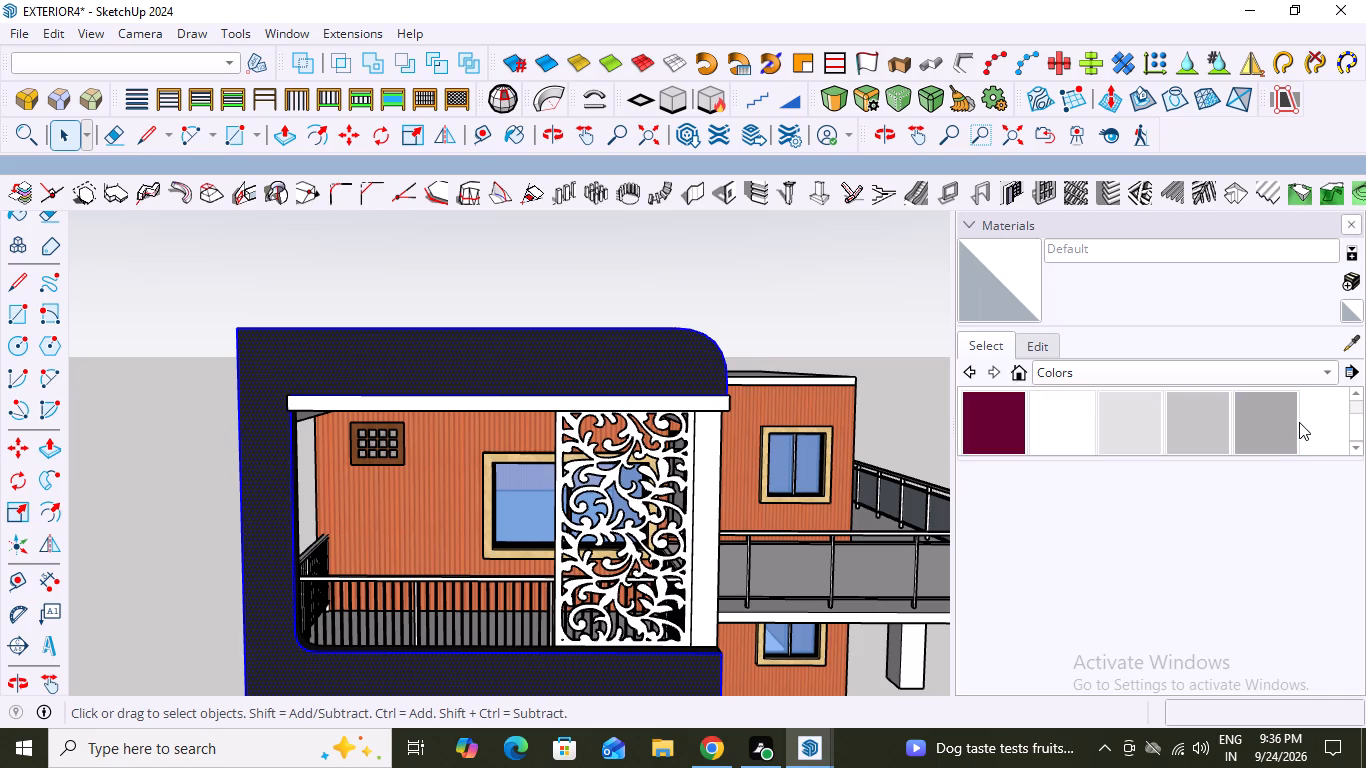
{"action": "scroll", "coordinate": [1299, 422], "scroll_direction": "down", "scroll_amount": 1}
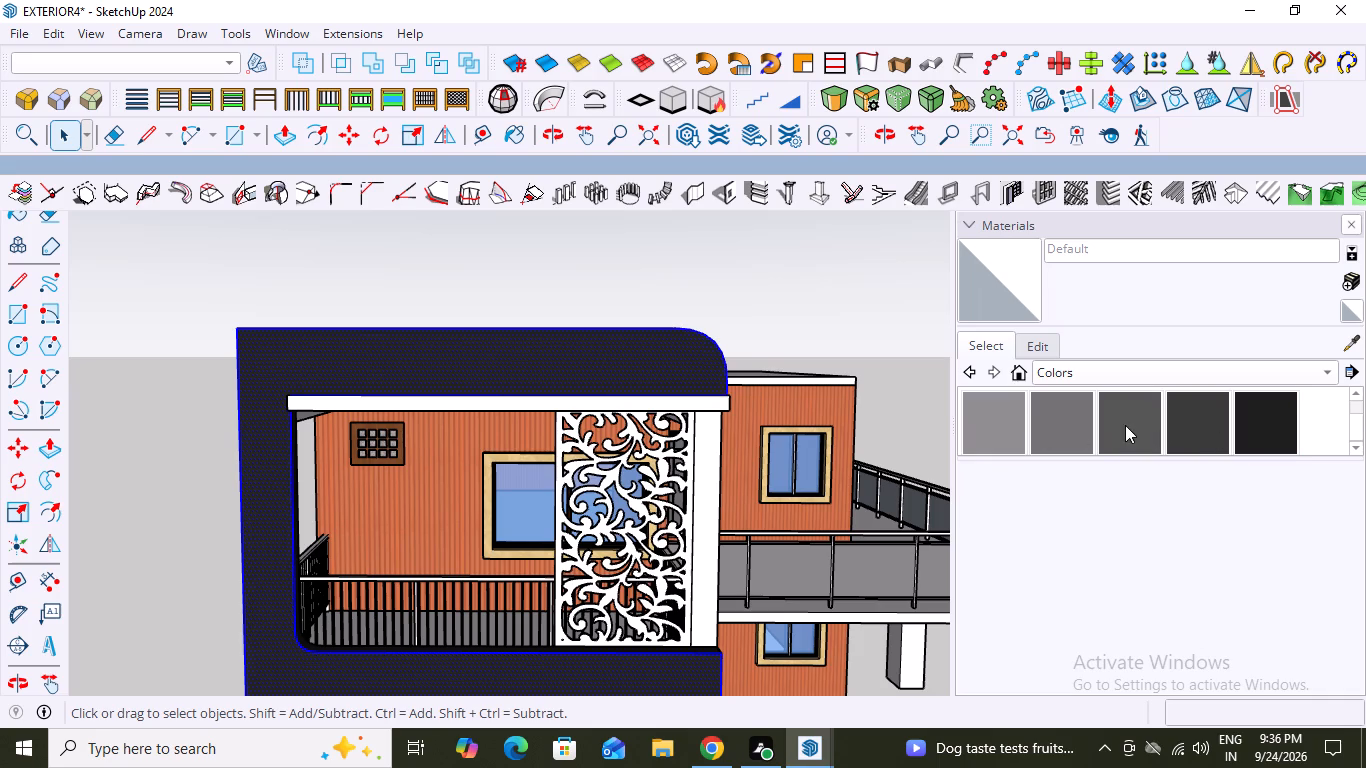
{"action": "left_click", "coordinate": [1126, 425]}
{"action": "left_click", "coordinate": [606, 360]}
{"action": "scroll", "coordinate": [720, 428], "scroll_direction": "down", "scroll_amount": 5}
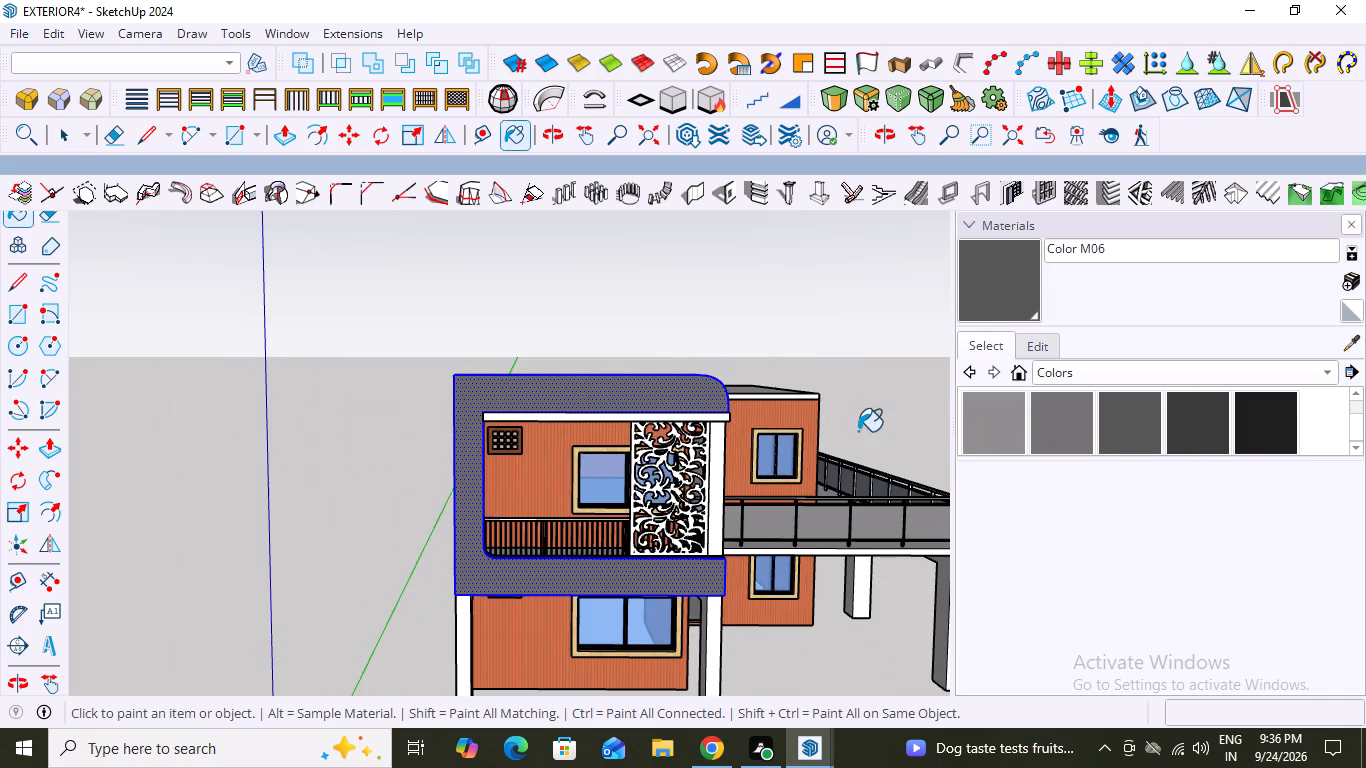
{"action": "key", "text": "space"}
Inside the roof slab group, paint the slab's front edge face black with Color M09 and close the group.
{"action": "scroll", "coordinate": [663, 452], "scroll_direction": "up", "scroll_amount": 8}
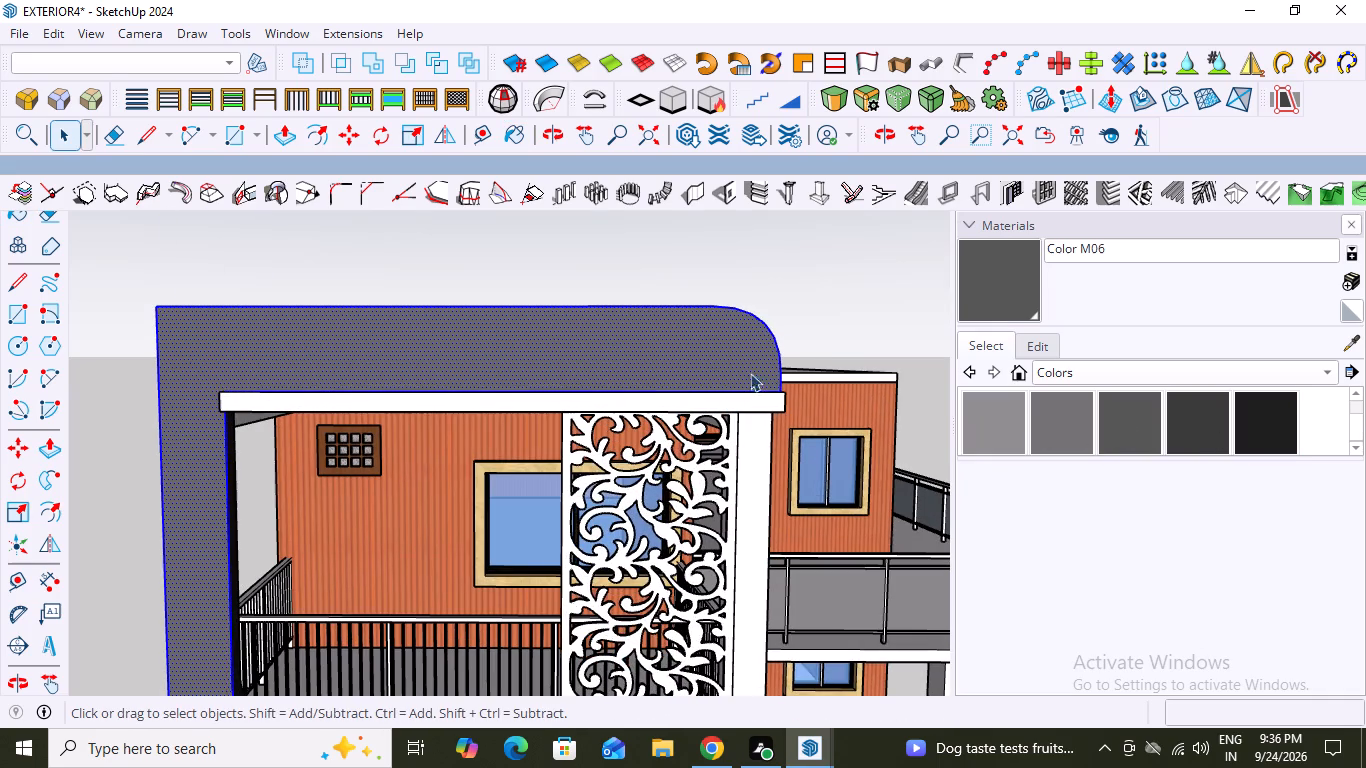
{"action": "left_click", "coordinate": [754, 400]}
{"action": "double_click", "coordinate": [754, 400]}
{"action": "left_click", "coordinate": [754, 400]}
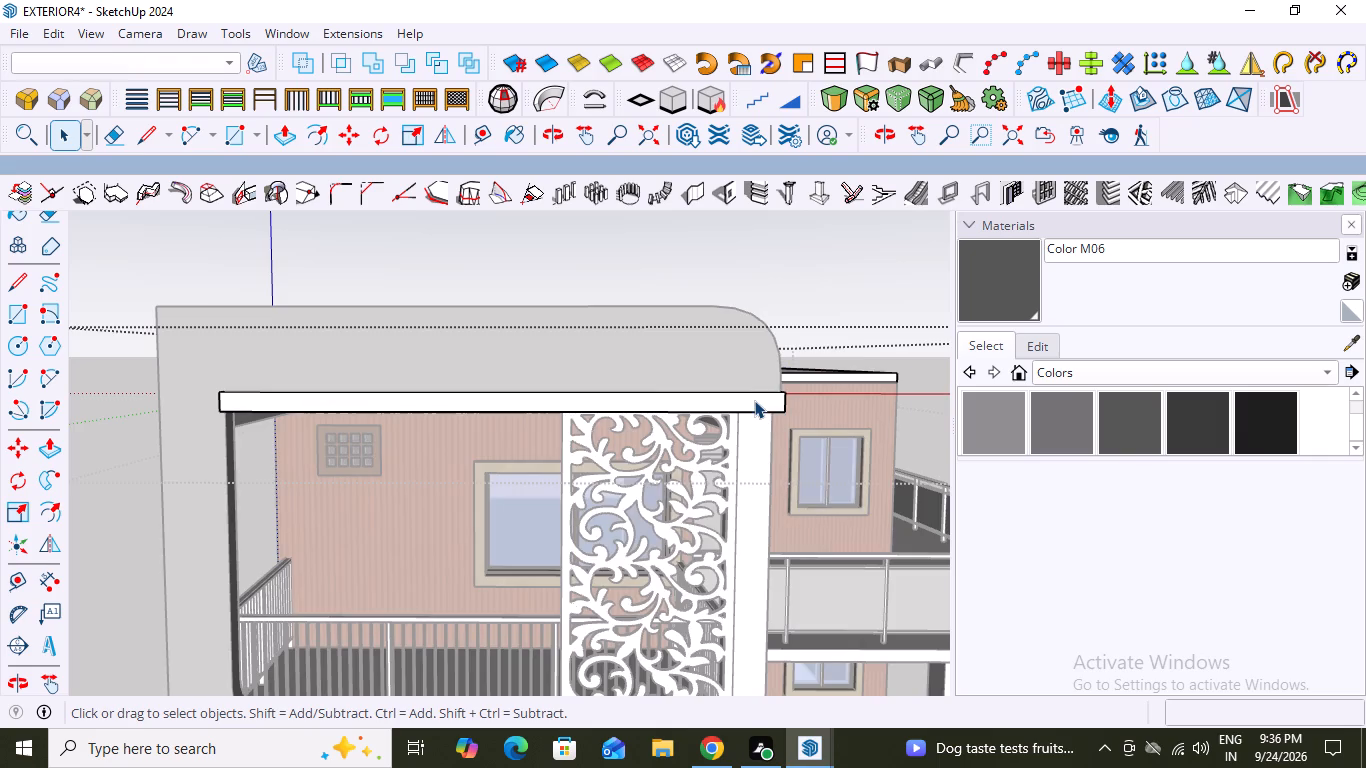
{"action": "left_click", "coordinate": [754, 400]}
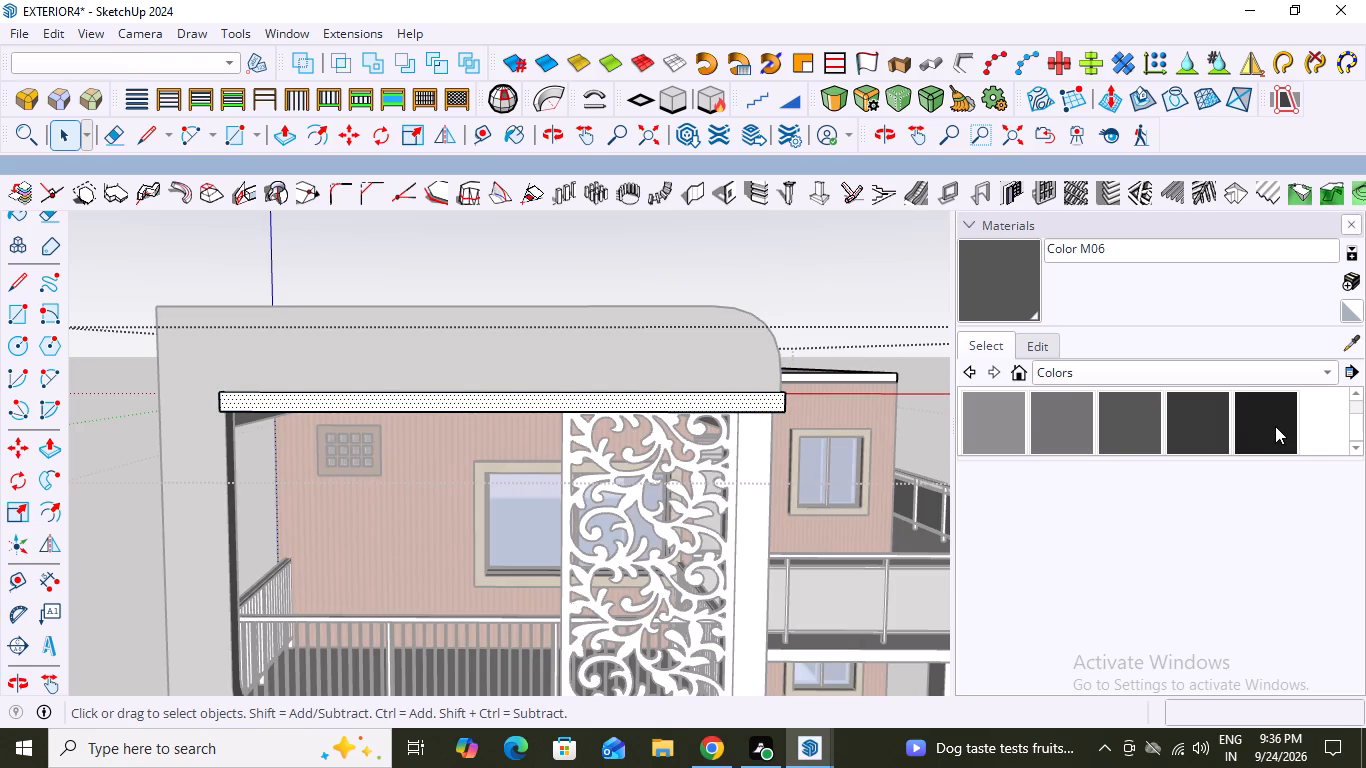
{"action": "scroll", "coordinate": [1286, 430], "scroll_direction": "up", "scroll_amount": 12}
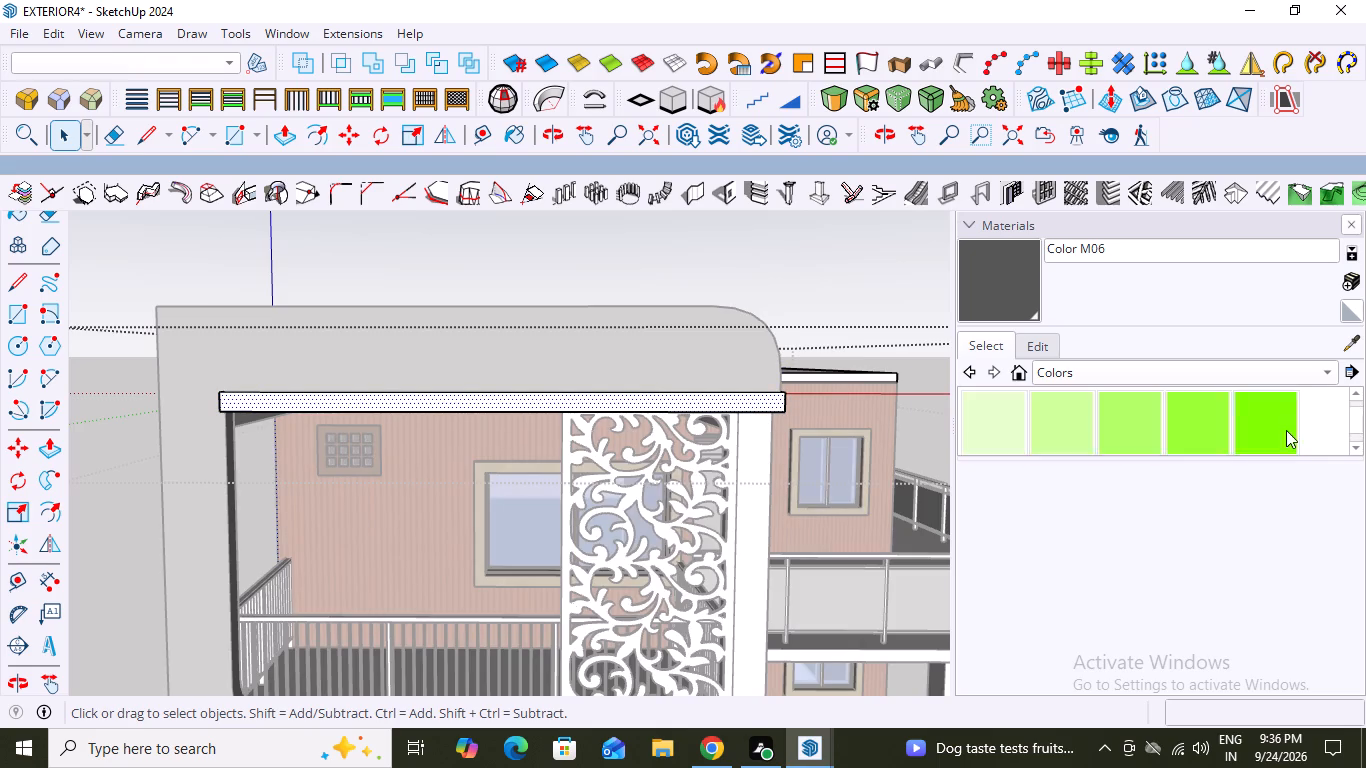
{"action": "scroll", "coordinate": [1286, 430], "scroll_direction": "up", "scroll_amount": 20}
{"action": "scroll", "coordinate": [1286, 430], "scroll_direction": "up", "scroll_amount": 12}
{"action": "scroll", "coordinate": [1284, 426], "scroll_direction": "down", "scroll_amount": 4}
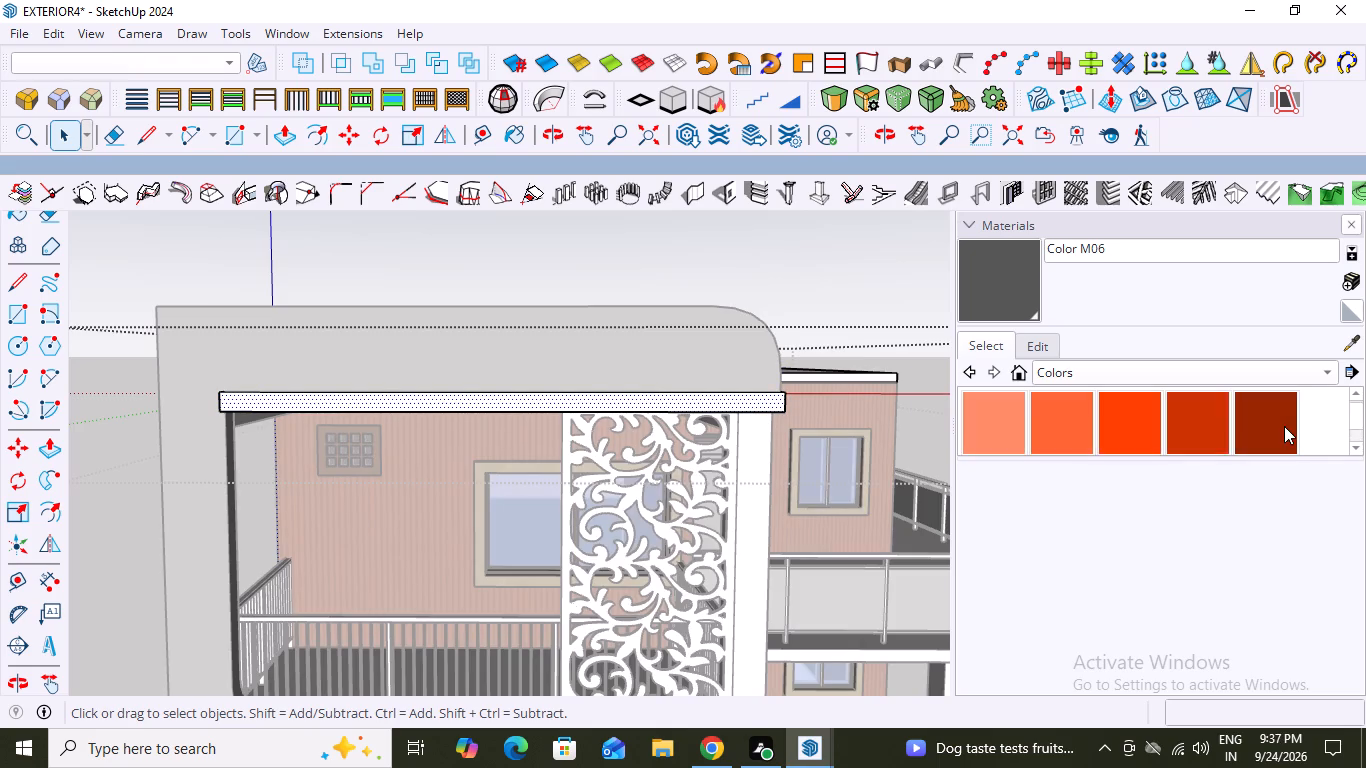
{"action": "scroll", "coordinate": [1284, 426], "scroll_direction": "down", "scroll_amount": 14}
{"action": "scroll", "coordinate": [1284, 426], "scroll_direction": "down", "scroll_amount": 7}
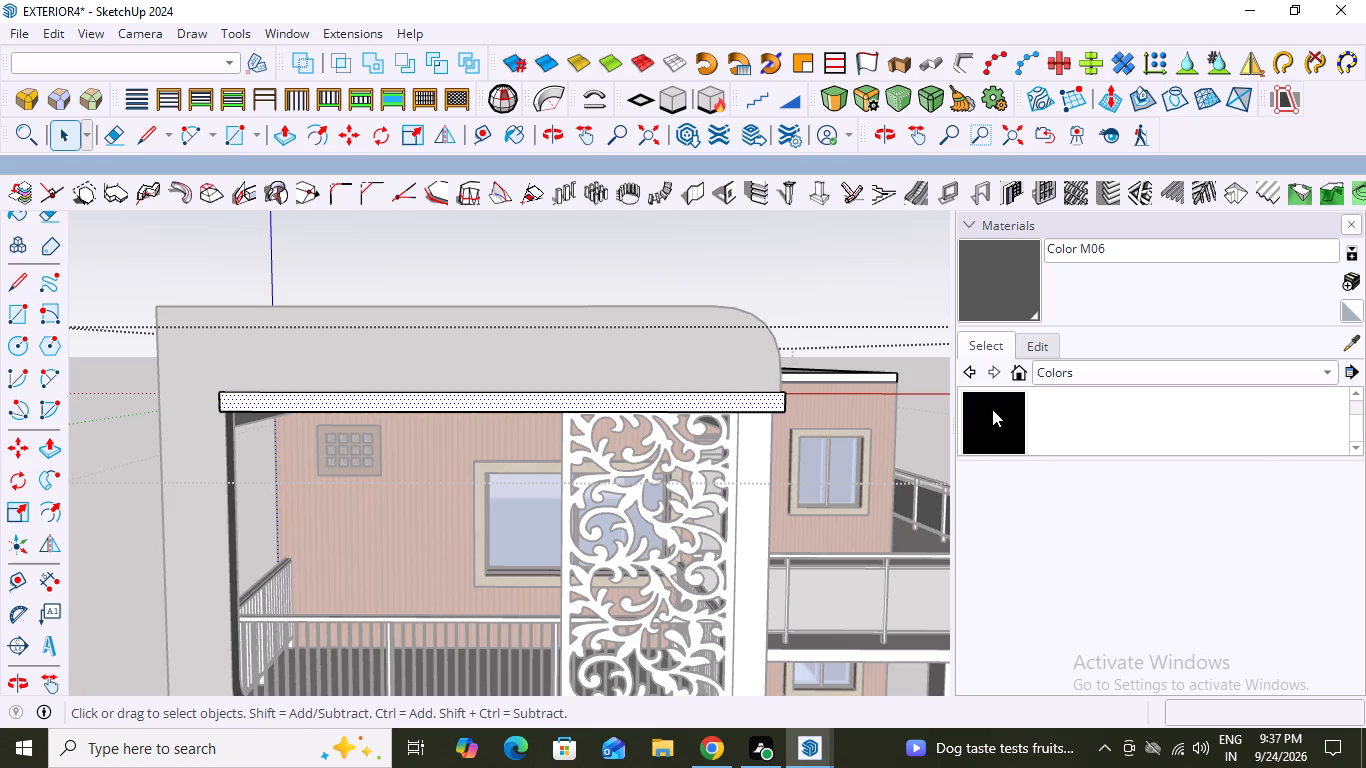
{"action": "left_click", "coordinate": [994, 409]}
{"action": "left_click", "coordinate": [702, 403]}
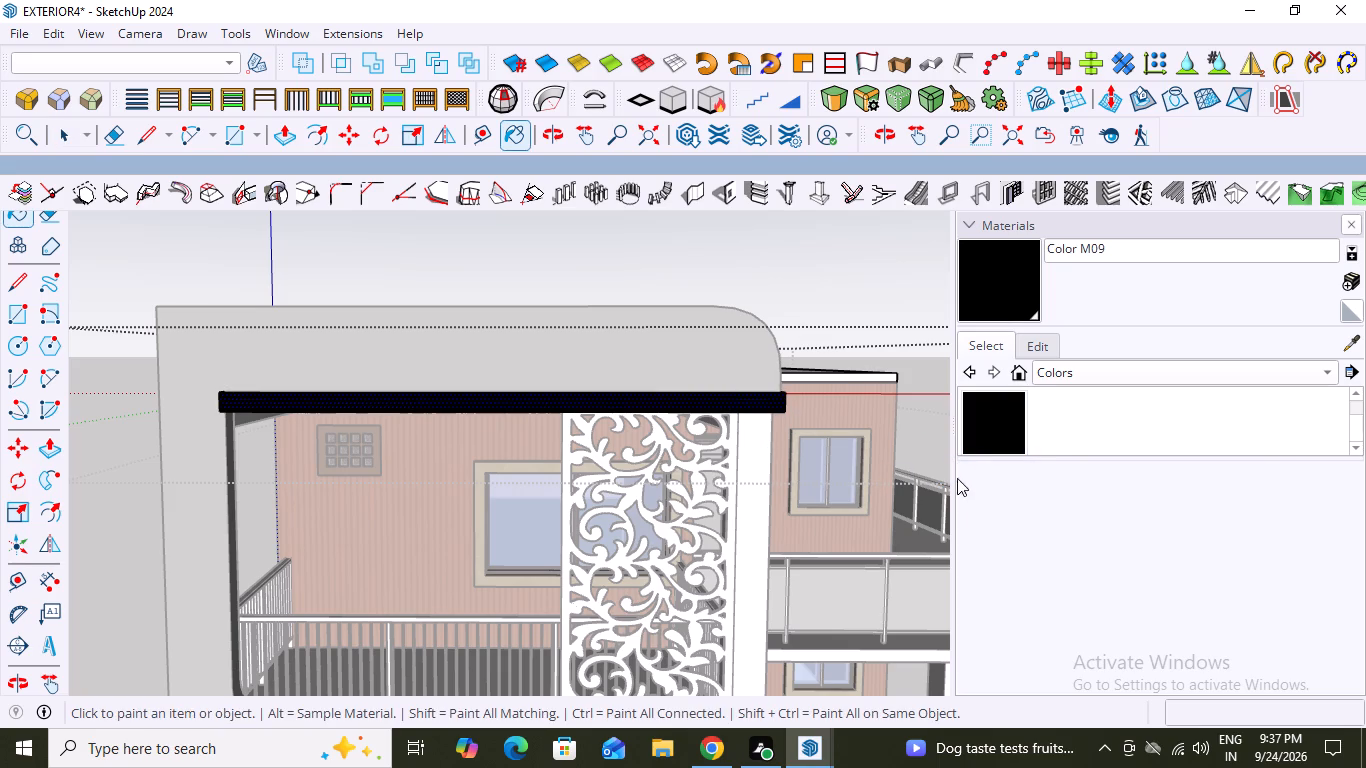
{"action": "key", "text": "space"}
{"action": "left_click", "coordinate": [884, 275]}
{"action": "scroll", "coordinate": [901, 382], "scroll_direction": "down", "scroll_amount": 3}
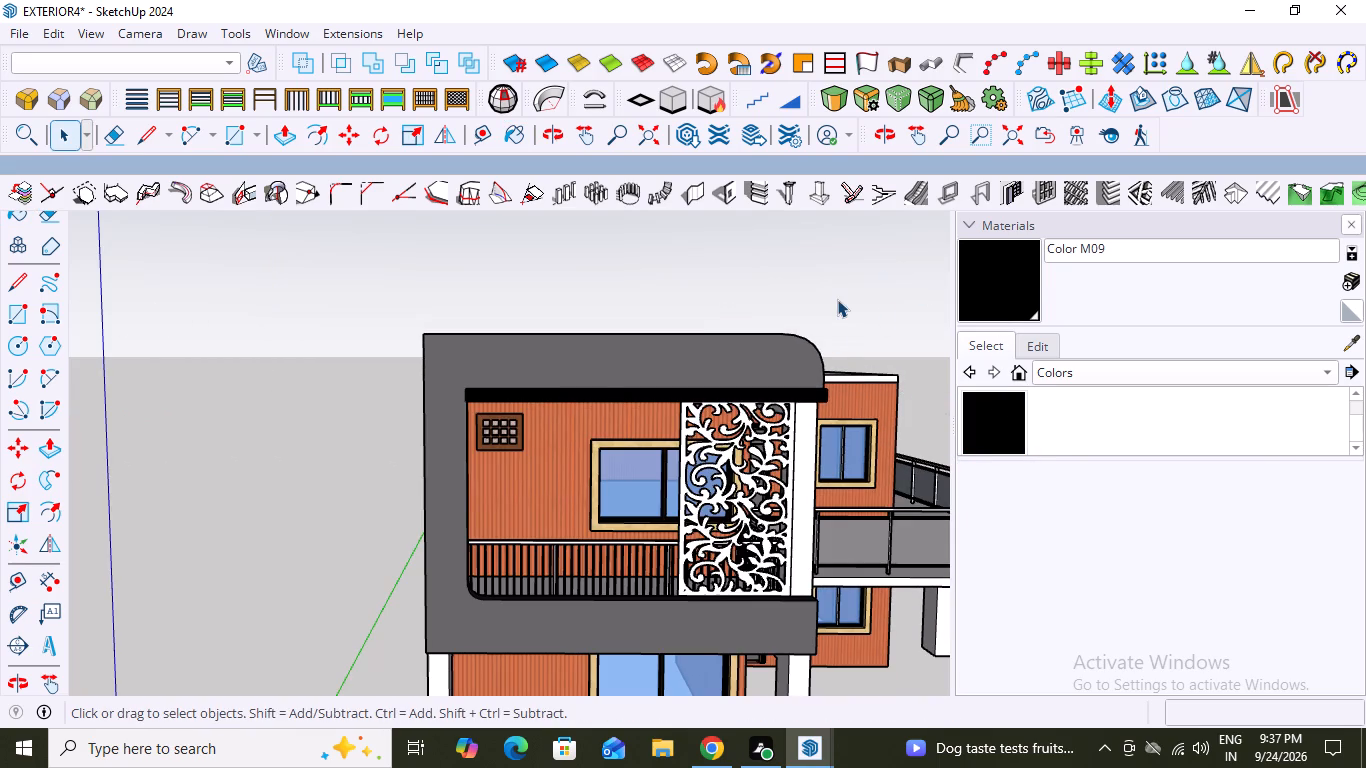
{"action": "left_click", "coordinate": [836, 293]}
{"action": "double_click", "coordinate": [844, 300]}
Hide the Default Tray so that the model view takes the full window width.
{"action": "left_click", "coordinate": [353, 24]}
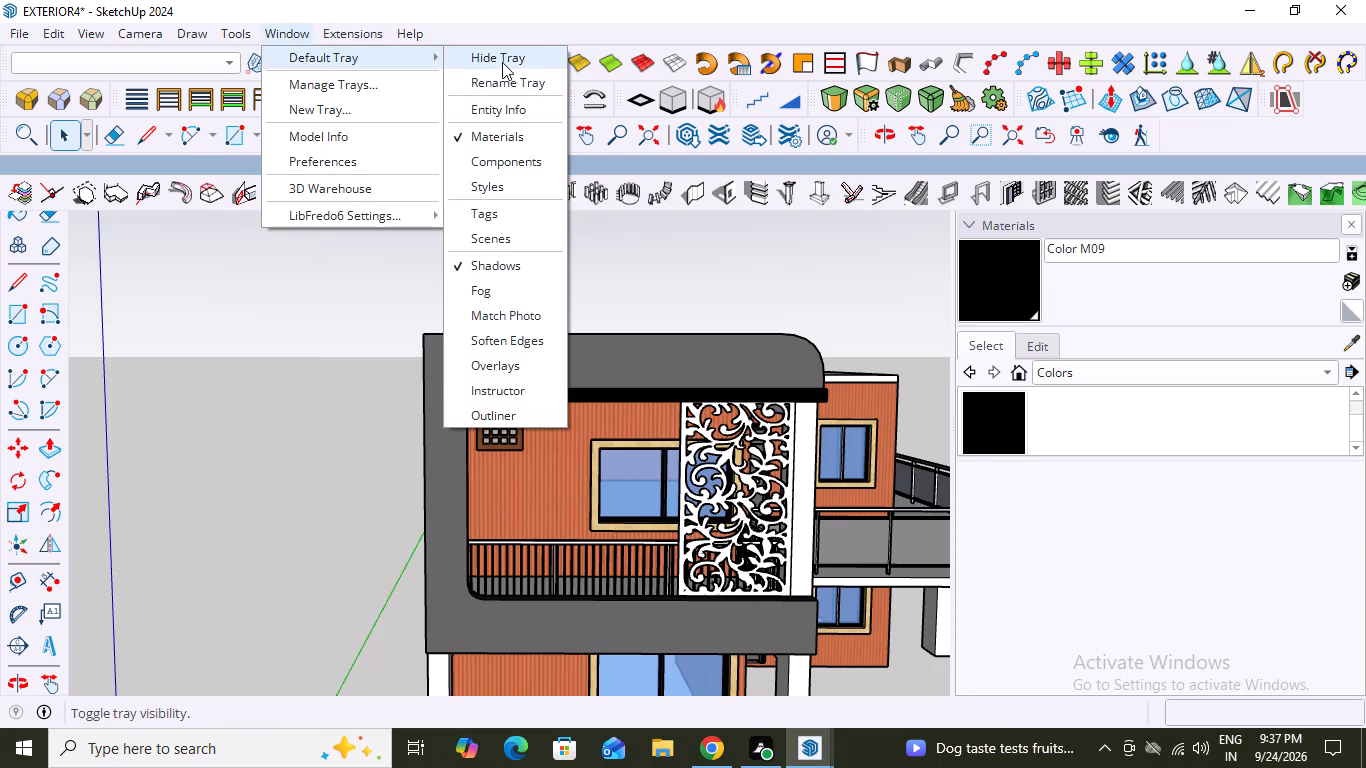
{"action": "left_click", "coordinate": [502, 57]}
Examine the recoloured house's front frame, roof slab, balcony and terrace side from several angles.
{"action": "scroll", "coordinate": [499, 300], "scroll_direction": "down", "scroll_amount": 9}
{"action": "middle_click_drag", "start_coordinate": [765, 497], "coordinate": [784, 549]}
{"action": "scroll", "coordinate": [876, 494], "scroll_direction": "down", "scroll_amount": 1}
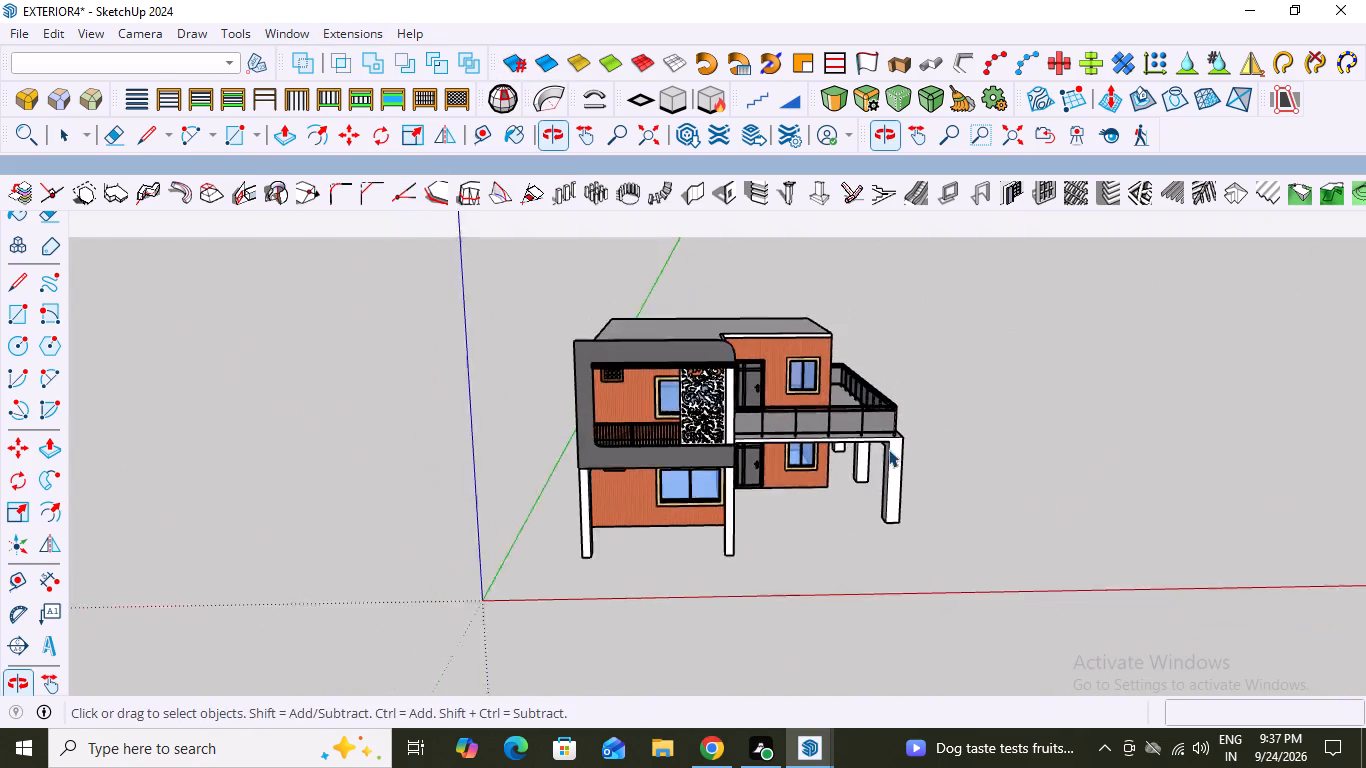
{"action": "scroll", "coordinate": [888, 449], "scroll_direction": "up", "scroll_amount": 3}
{"action": "middle_click_drag", "start_coordinate": [755, 511], "coordinate": [778, 484]}
{"action": "scroll", "coordinate": [778, 484], "scroll_direction": "up", "scroll_amount": 1}
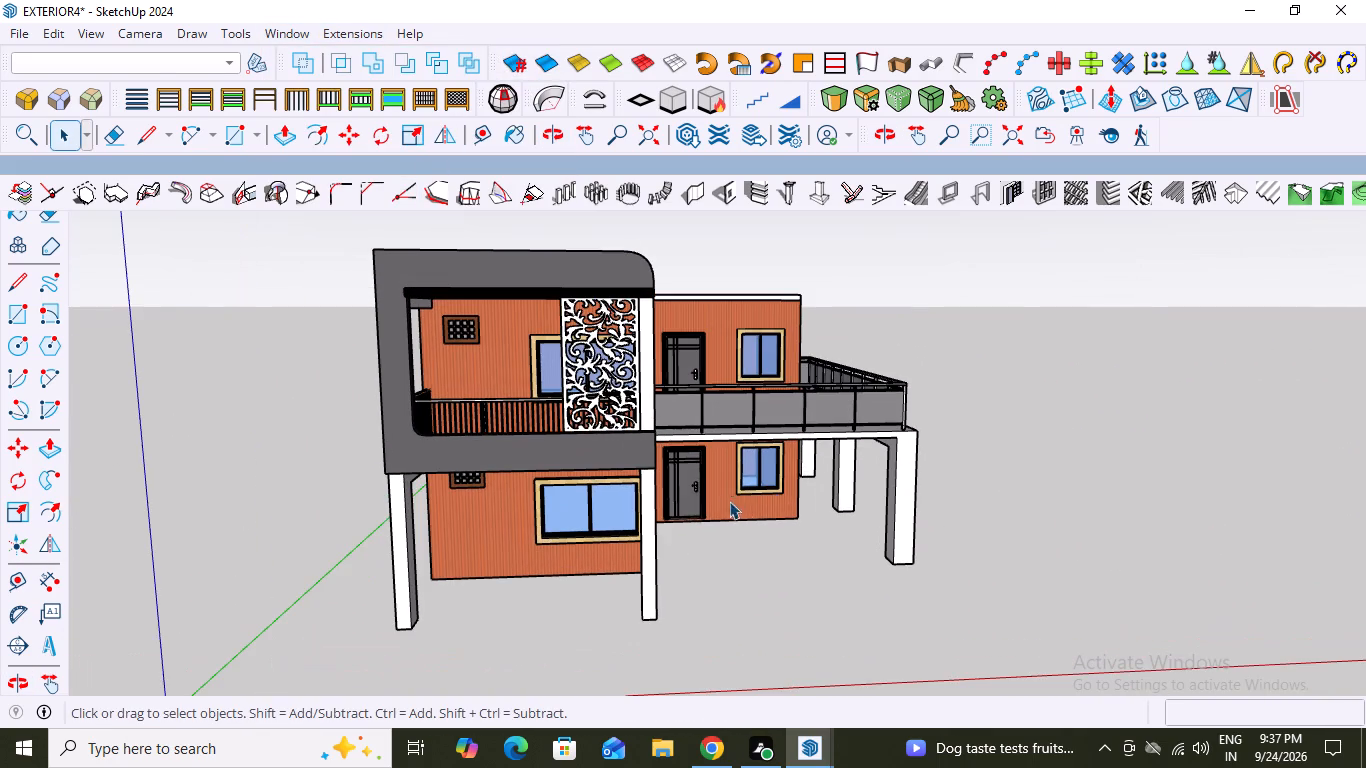
{"action": "scroll", "coordinate": [731, 511], "scroll_direction": "down", "scroll_amount": 2}
{"action": "middle_click_drag", "start_coordinate": [725, 512], "coordinate": [715, 477]}
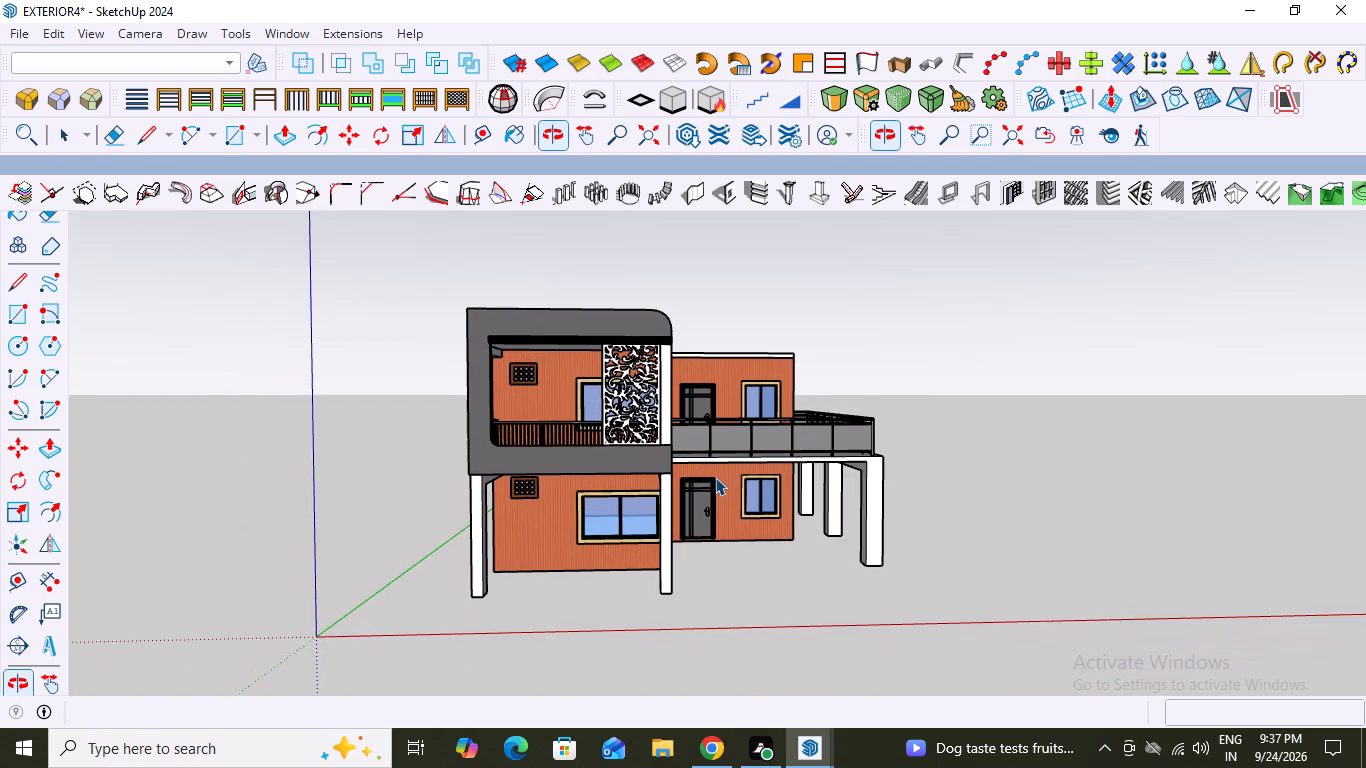
Save the model on the Desktop under the name EXTERIOR4, replacing the existing file.
{"action": "left_click", "coordinate": [20, 34]}
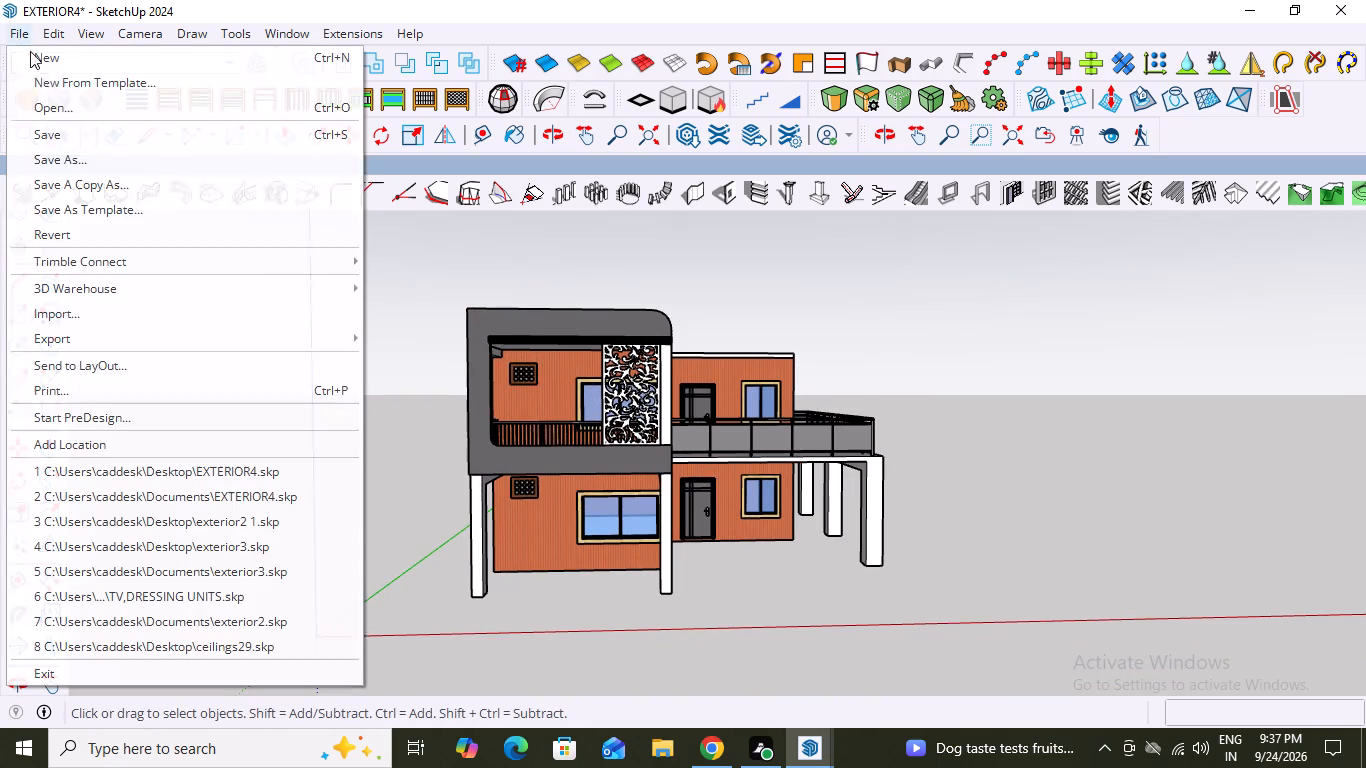
{"action": "left_click", "coordinate": [68, 161]}
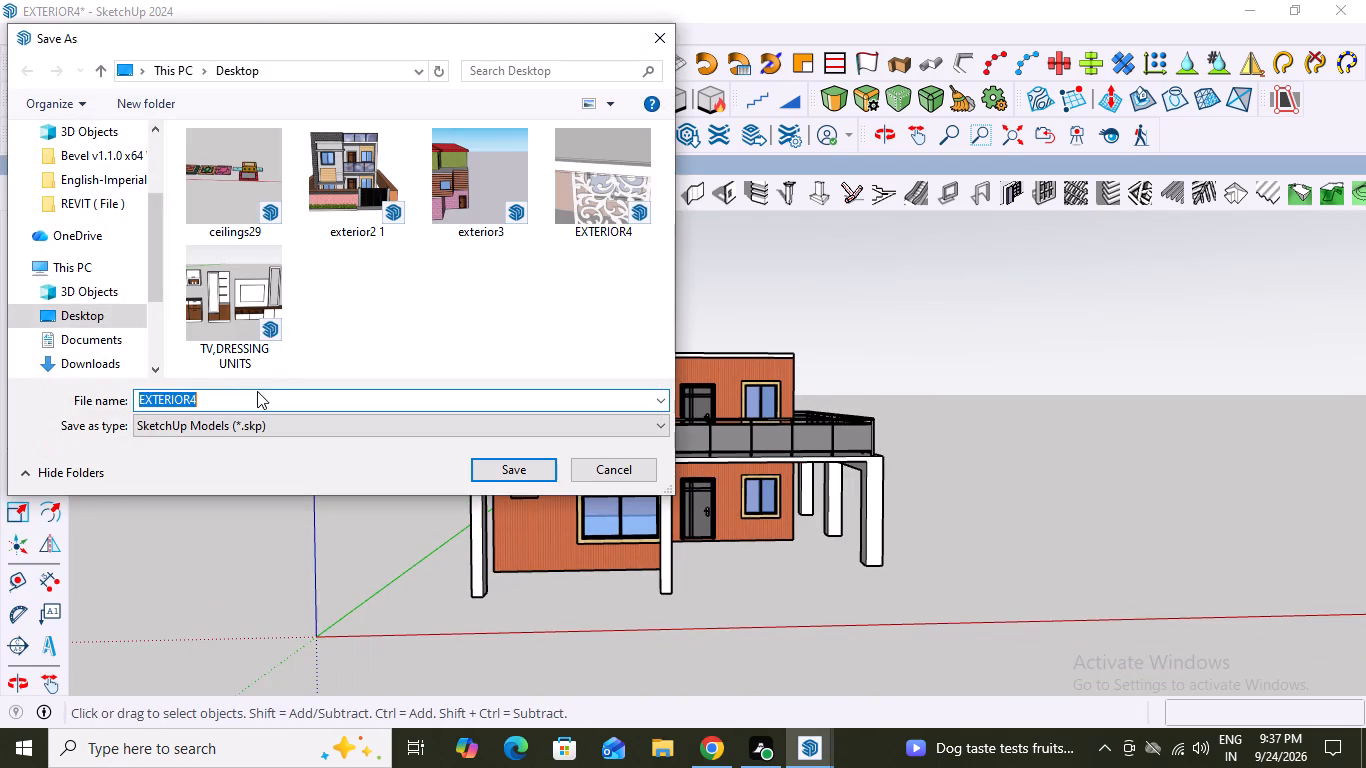
{"action": "left_click", "coordinate": [74, 316]}
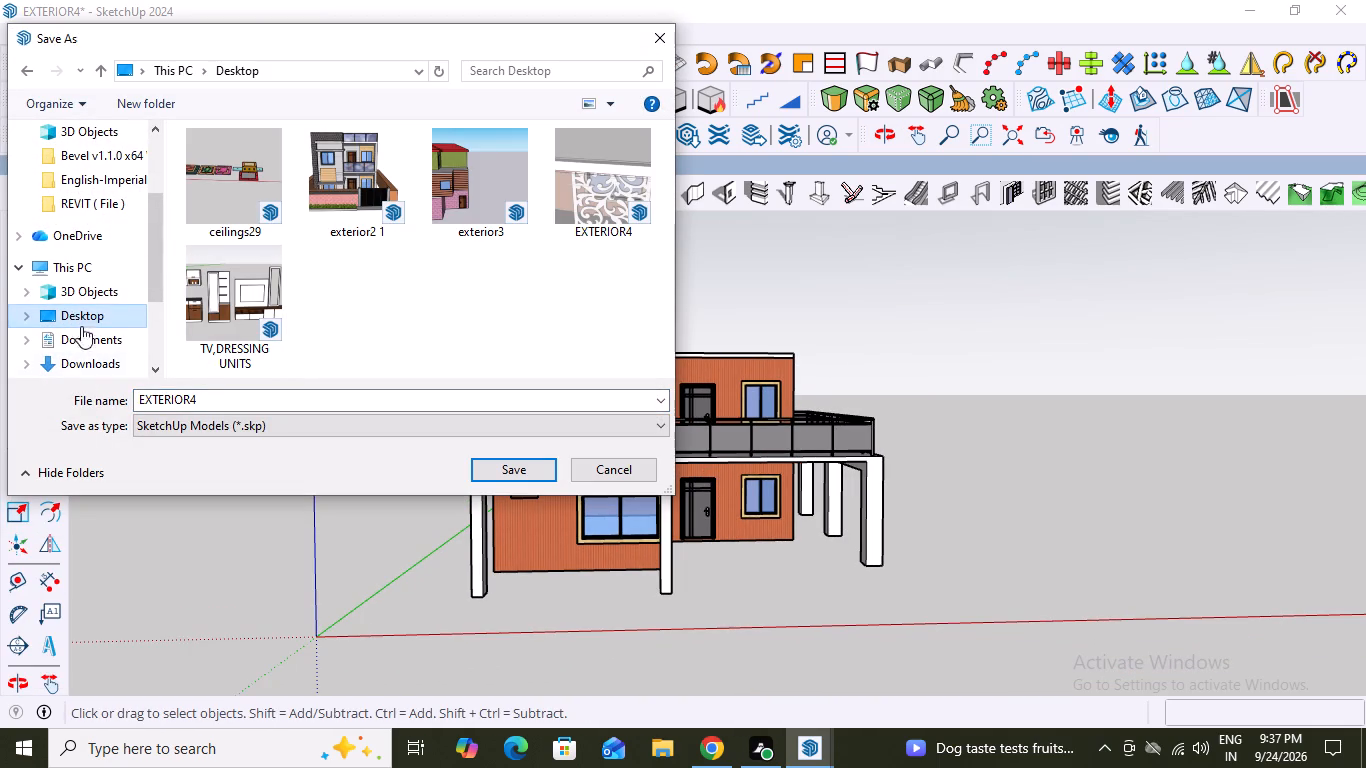
{"action": "left_click", "coordinate": [504, 467]}
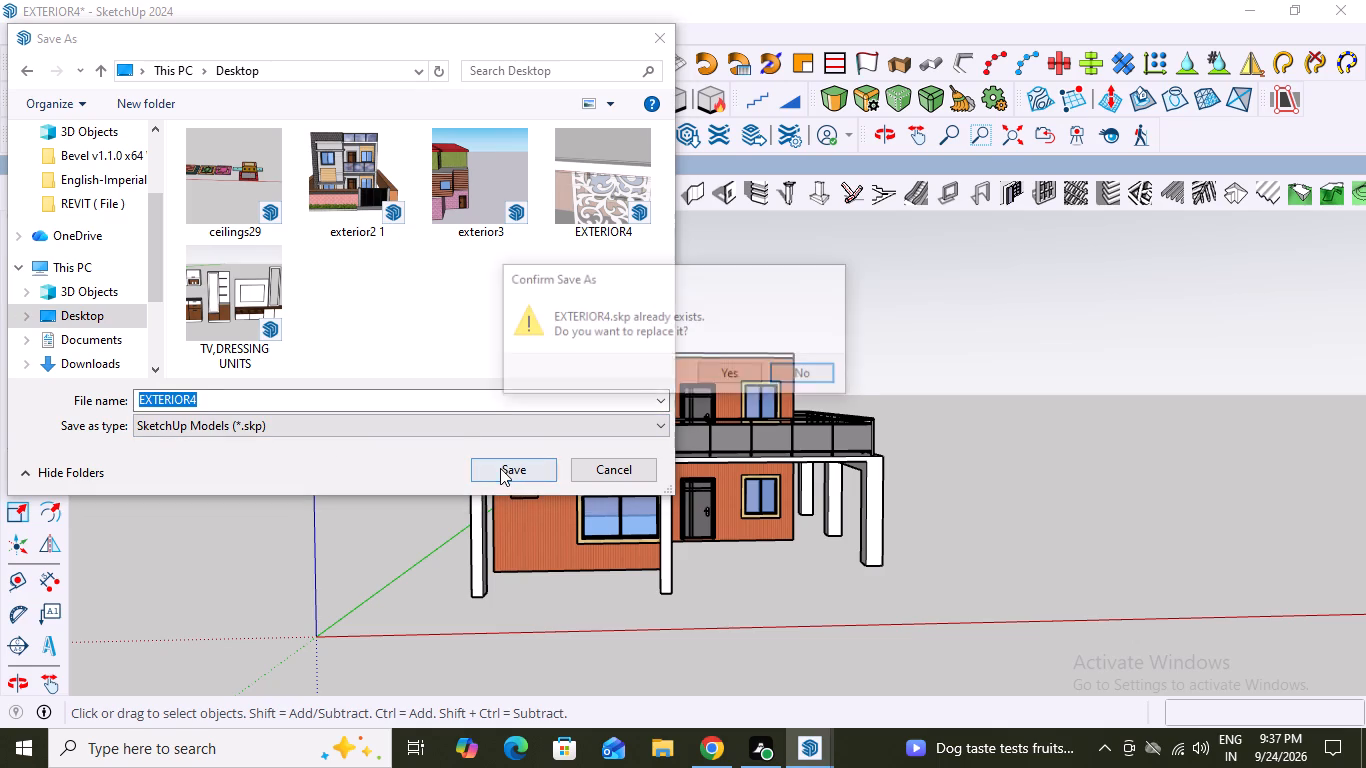
{"action": "left_click", "coordinate": [733, 373]}
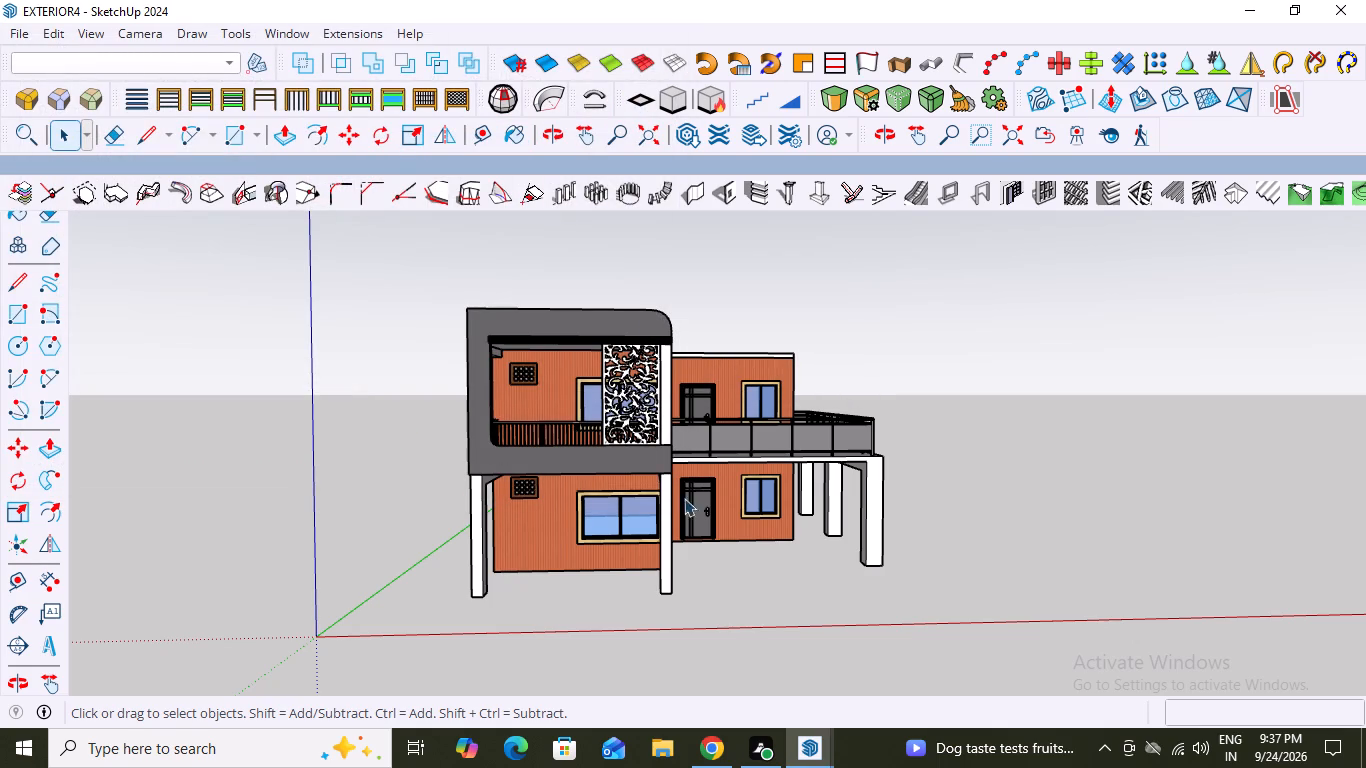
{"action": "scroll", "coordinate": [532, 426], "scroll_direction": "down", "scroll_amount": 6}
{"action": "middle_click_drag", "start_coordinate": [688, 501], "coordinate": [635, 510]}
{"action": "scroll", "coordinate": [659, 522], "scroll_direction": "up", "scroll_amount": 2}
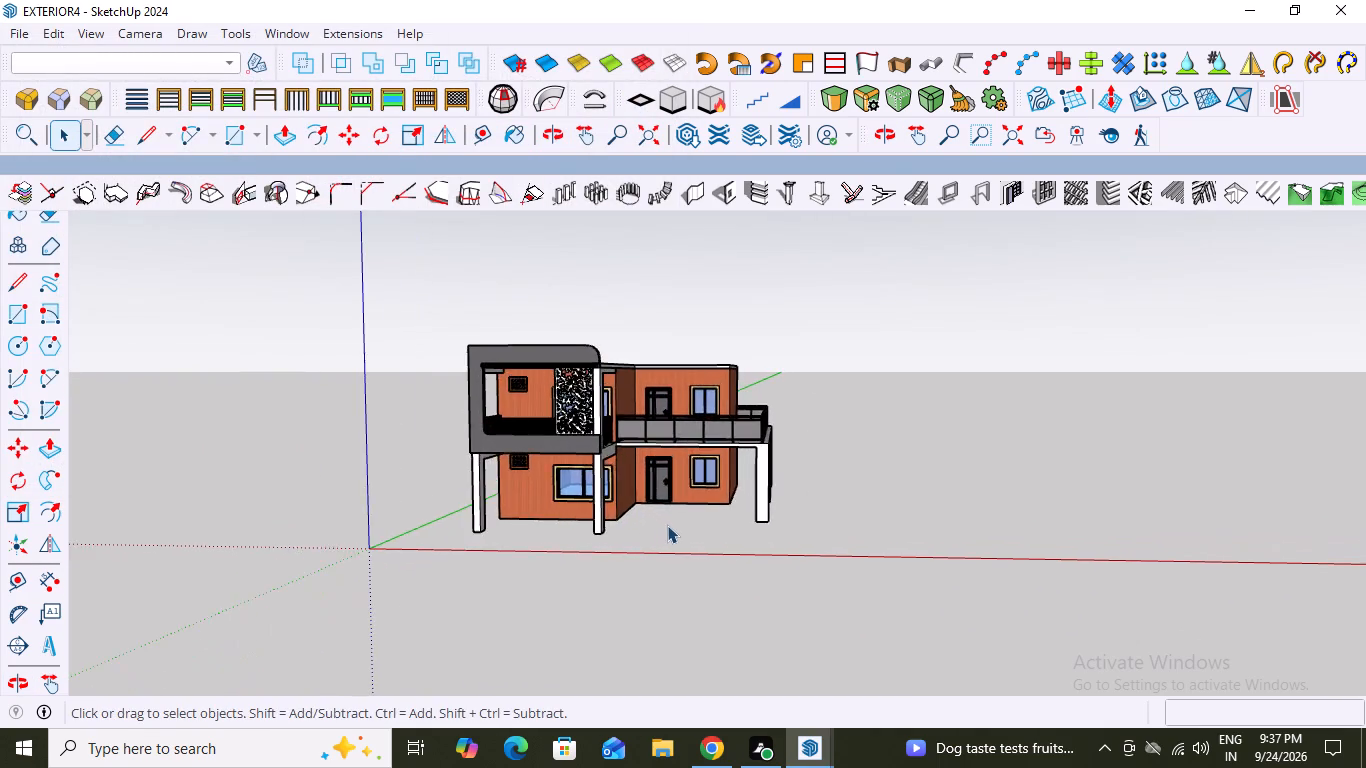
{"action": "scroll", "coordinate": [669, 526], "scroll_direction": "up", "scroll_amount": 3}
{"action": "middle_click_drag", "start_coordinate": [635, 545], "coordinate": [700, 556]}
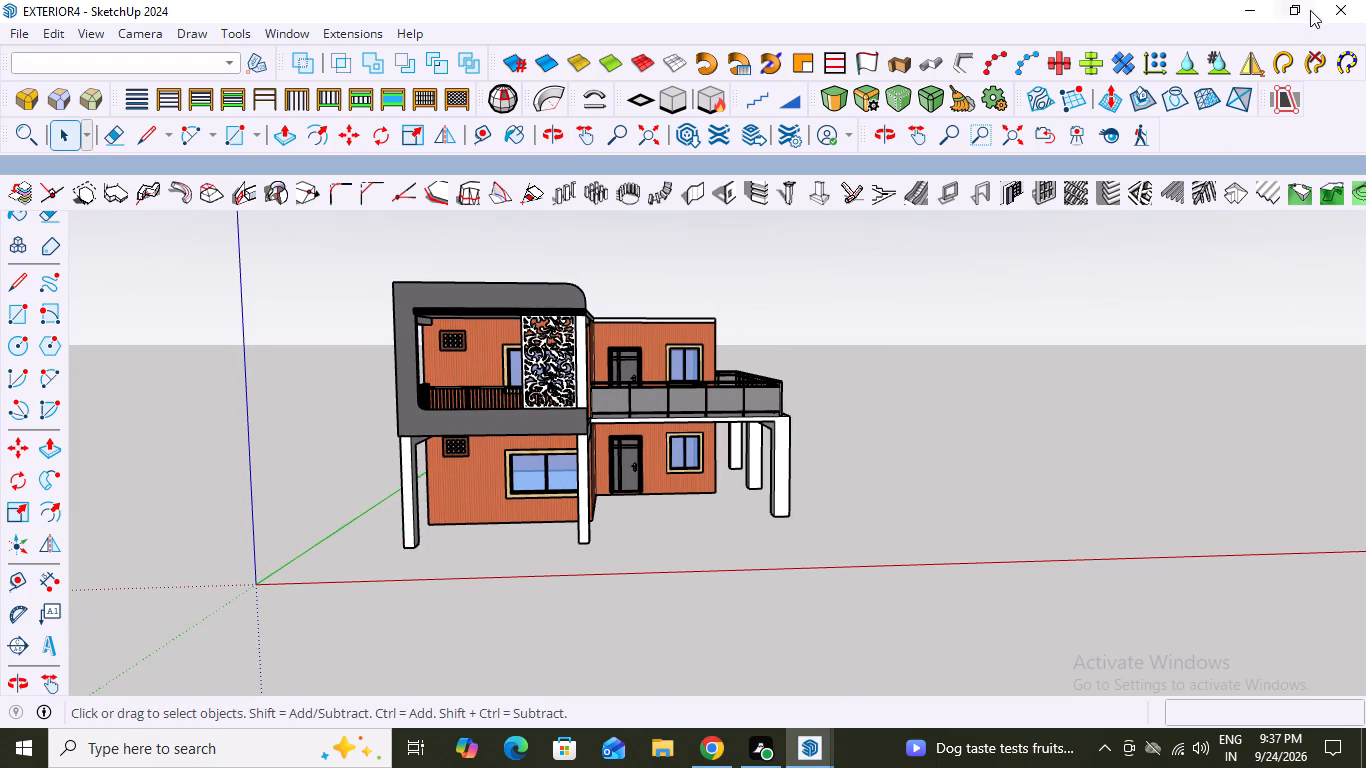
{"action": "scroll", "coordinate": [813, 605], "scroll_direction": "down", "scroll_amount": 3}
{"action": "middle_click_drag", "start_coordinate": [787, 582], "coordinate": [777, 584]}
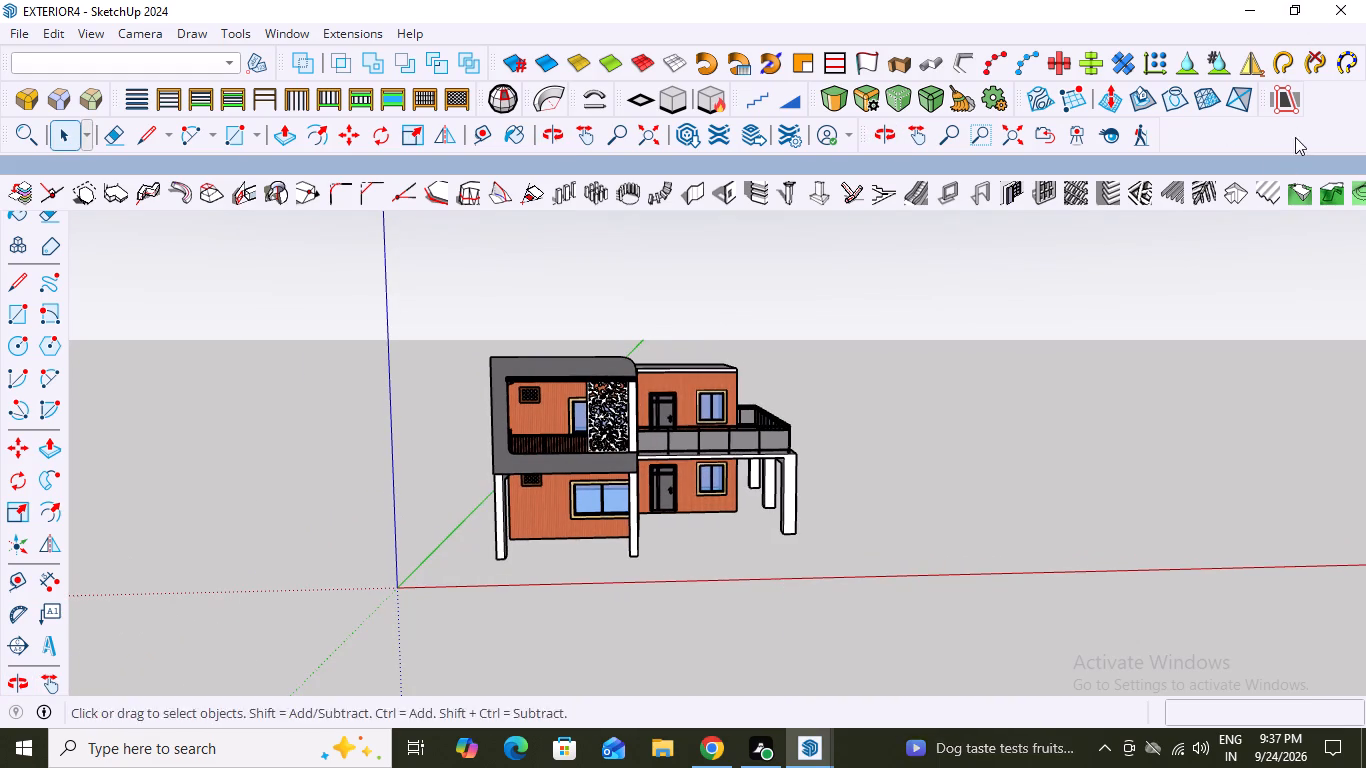
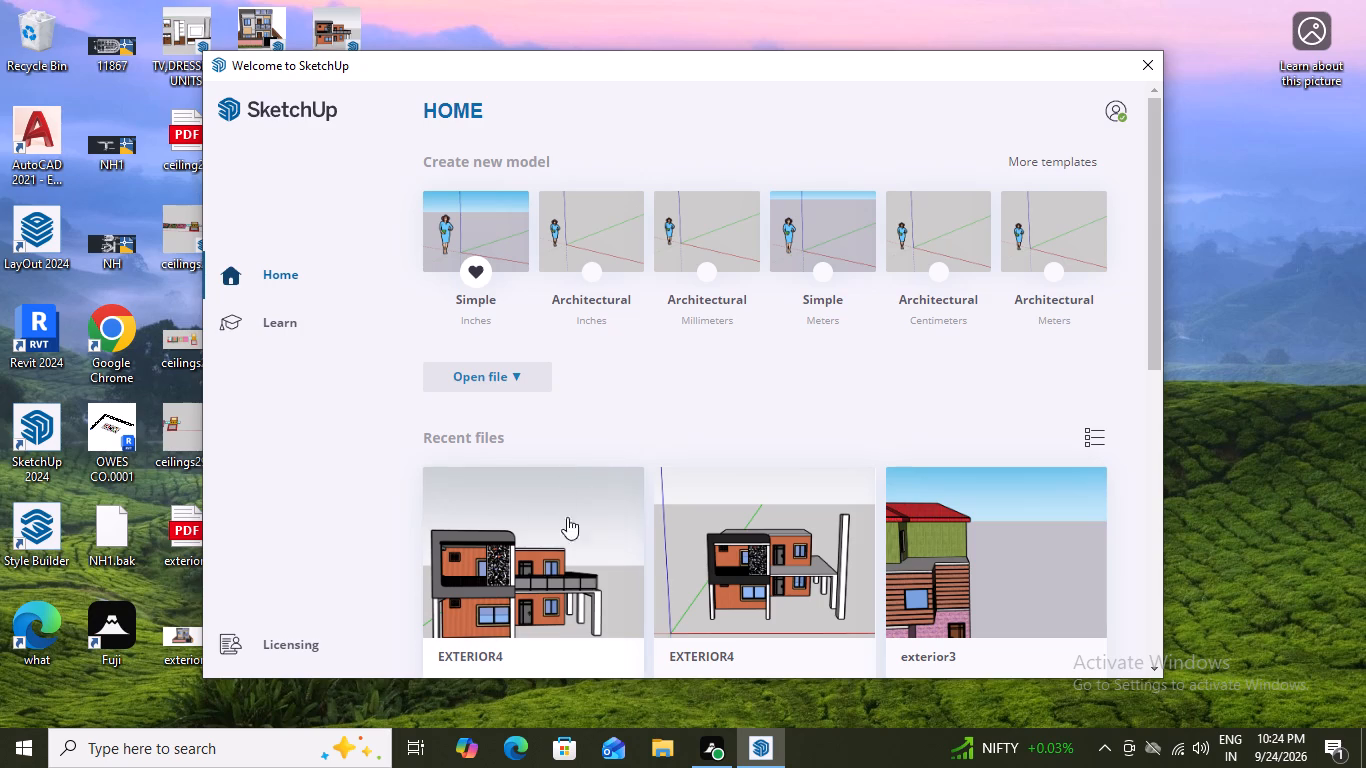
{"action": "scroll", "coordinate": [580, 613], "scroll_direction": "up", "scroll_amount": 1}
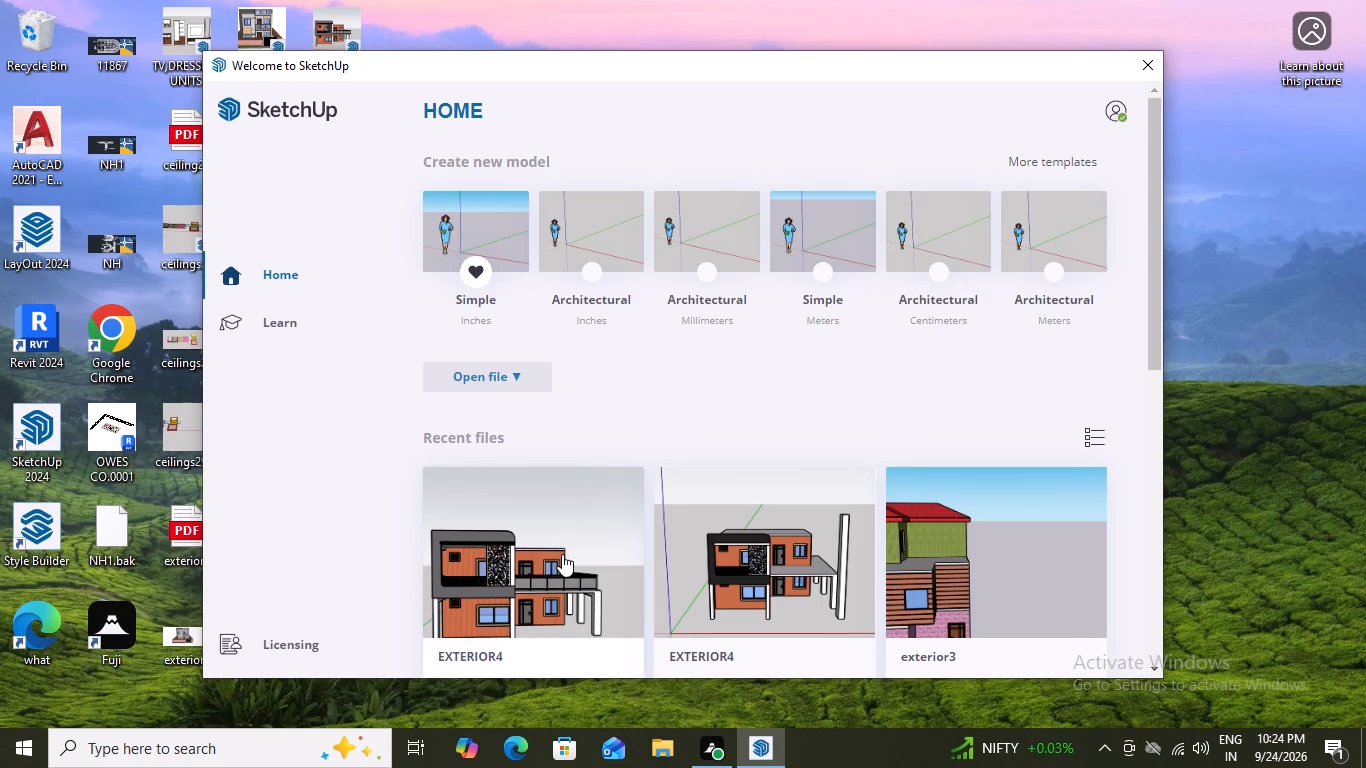
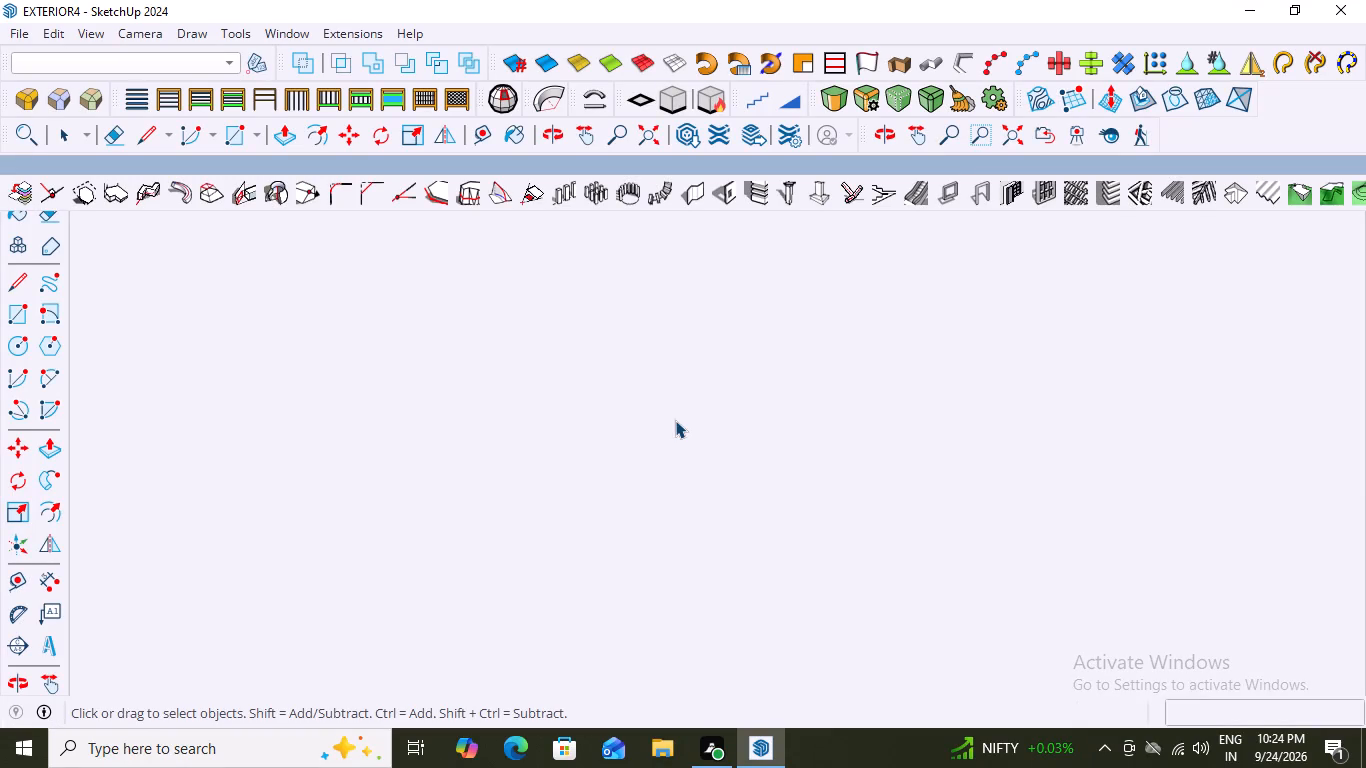
Examine the two-storey house from the front, side and roof corner, including the framed upper balcony and terrace.
{"action": "scroll", "coordinate": [1007, 518], "scroll_direction": "up", "scroll_amount": 3}
{"action": "scroll", "coordinate": [927, 503], "scroll_direction": "down", "scroll_amount": 4}
{"action": "middle_click_drag", "start_coordinate": [803, 496], "coordinate": [843, 515]}
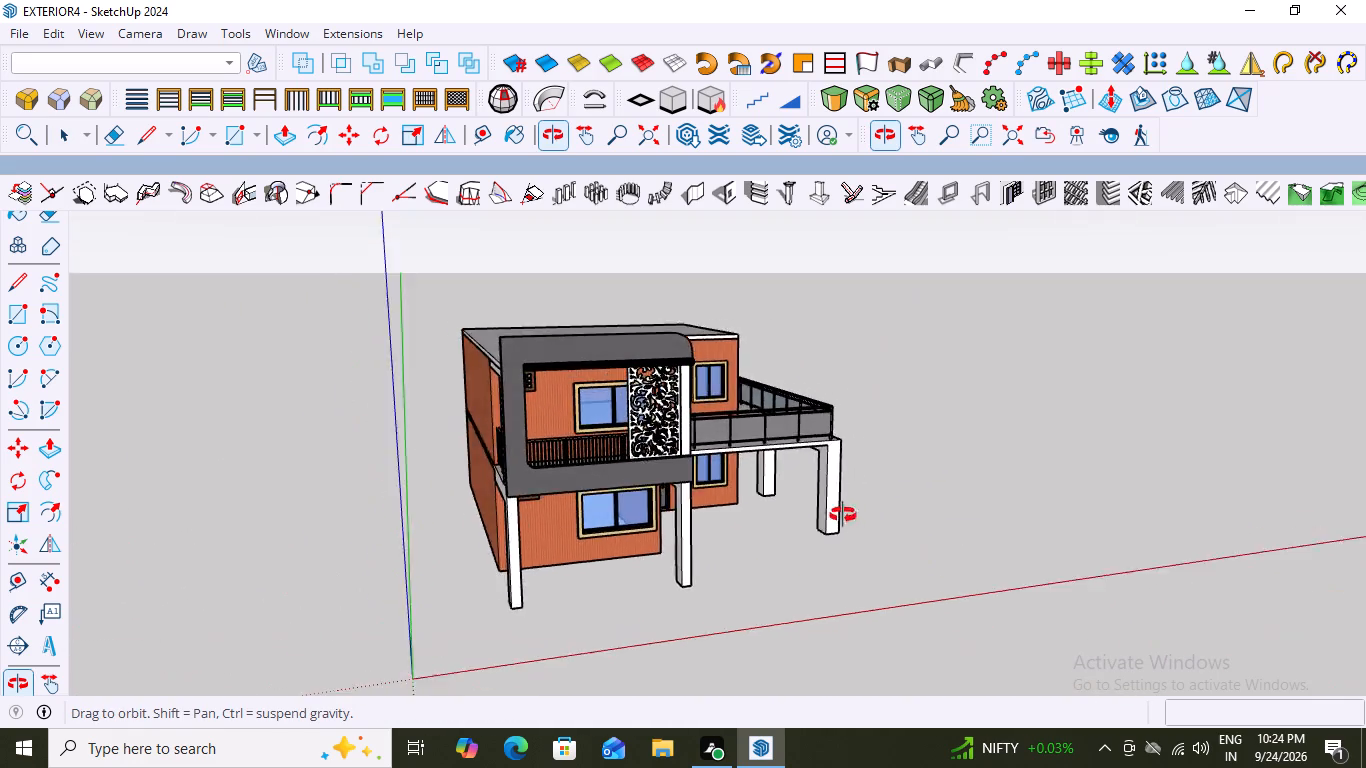
{"action": "middle_click_drag", "start_coordinate": [843, 515], "coordinate": [828, 515]}
{"action": "scroll", "coordinate": [701, 383], "scroll_direction": "up", "scroll_amount": 3}
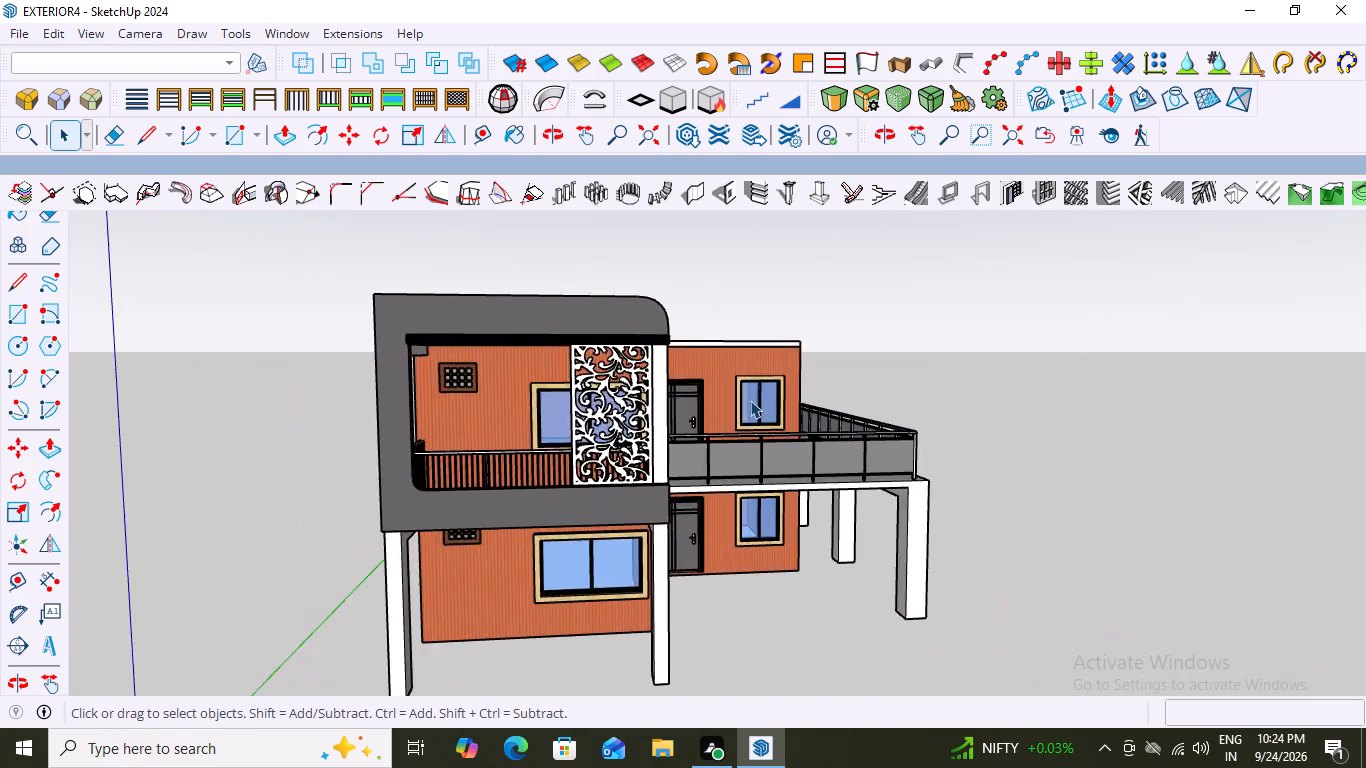
{"action": "scroll", "coordinate": [750, 400], "scroll_direction": "up", "scroll_amount": 2}
{"action": "scroll", "coordinate": [750, 400], "scroll_direction": "down", "scroll_amount": 6}
{"action": "middle_click_drag", "start_coordinate": [763, 471], "coordinate": [812, 424]}
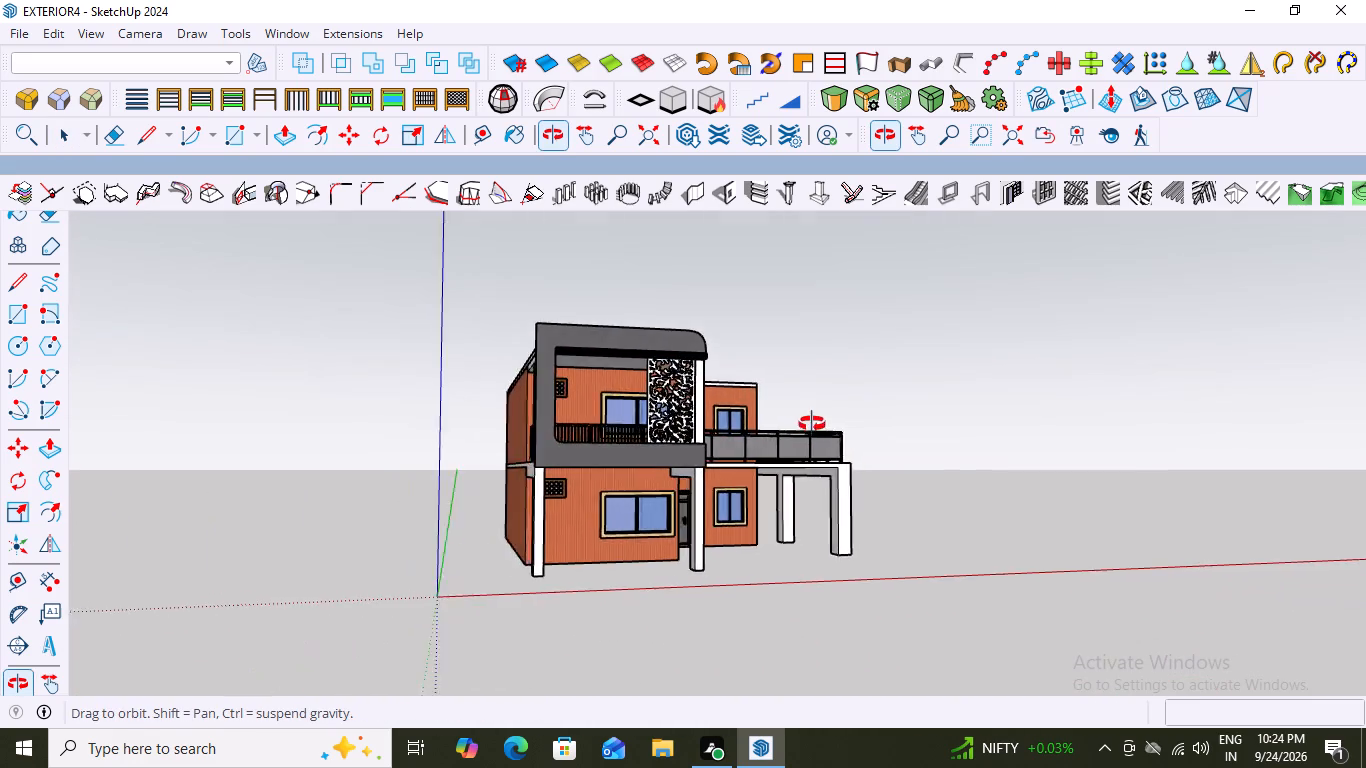
{"action": "middle_click_drag", "start_coordinate": [812, 424], "coordinate": [686, 427]}
{"action": "scroll", "coordinate": [599, 410], "scroll_direction": "up", "scroll_amount": 6}
{"action": "scroll", "coordinate": [728, 299], "scroll_direction": "down", "scroll_amount": 5}
{"action": "scroll", "coordinate": [652, 372], "scroll_direction": "down", "scroll_amount": 4}
{"action": "middle_click_drag", "start_coordinate": [618, 381], "coordinate": [641, 395]}
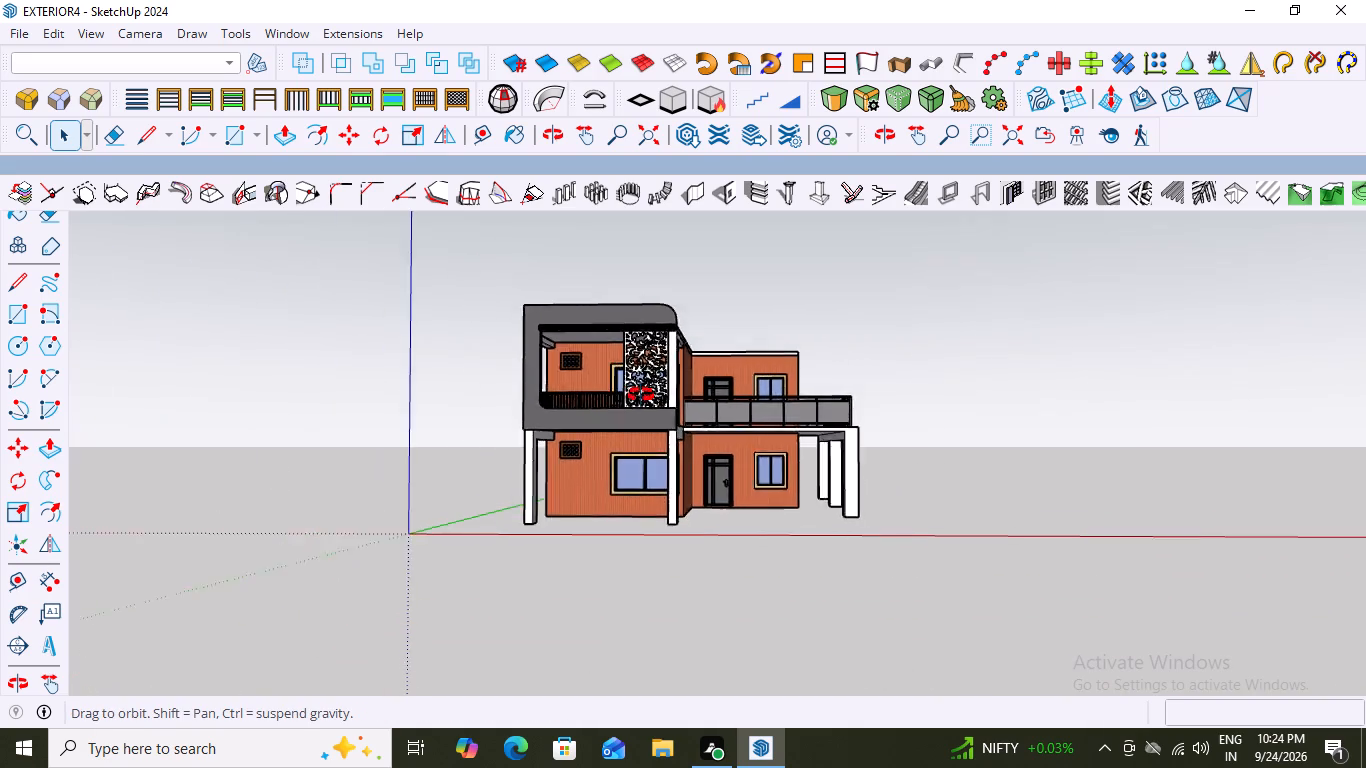
{"action": "middle_click_drag", "start_coordinate": [641, 395], "coordinate": [1133, 445]}
{"action": "scroll", "coordinate": [728, 475], "scroll_direction": "down", "scroll_amount": 1}
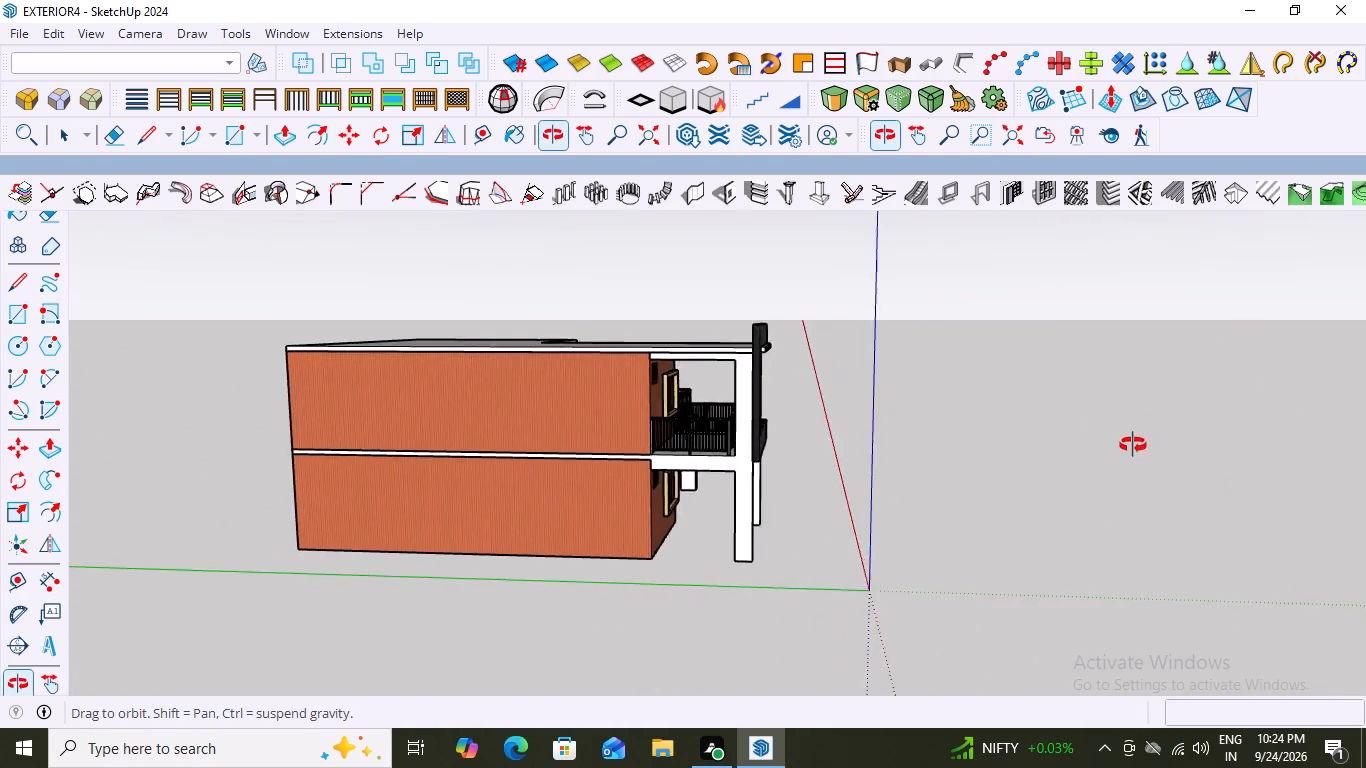
{"action": "middle_click_drag", "start_coordinate": [1133, 445], "coordinate": [675, 410]}
{"action": "scroll", "coordinate": [666, 405], "scroll_direction": "up", "scroll_amount": 2}
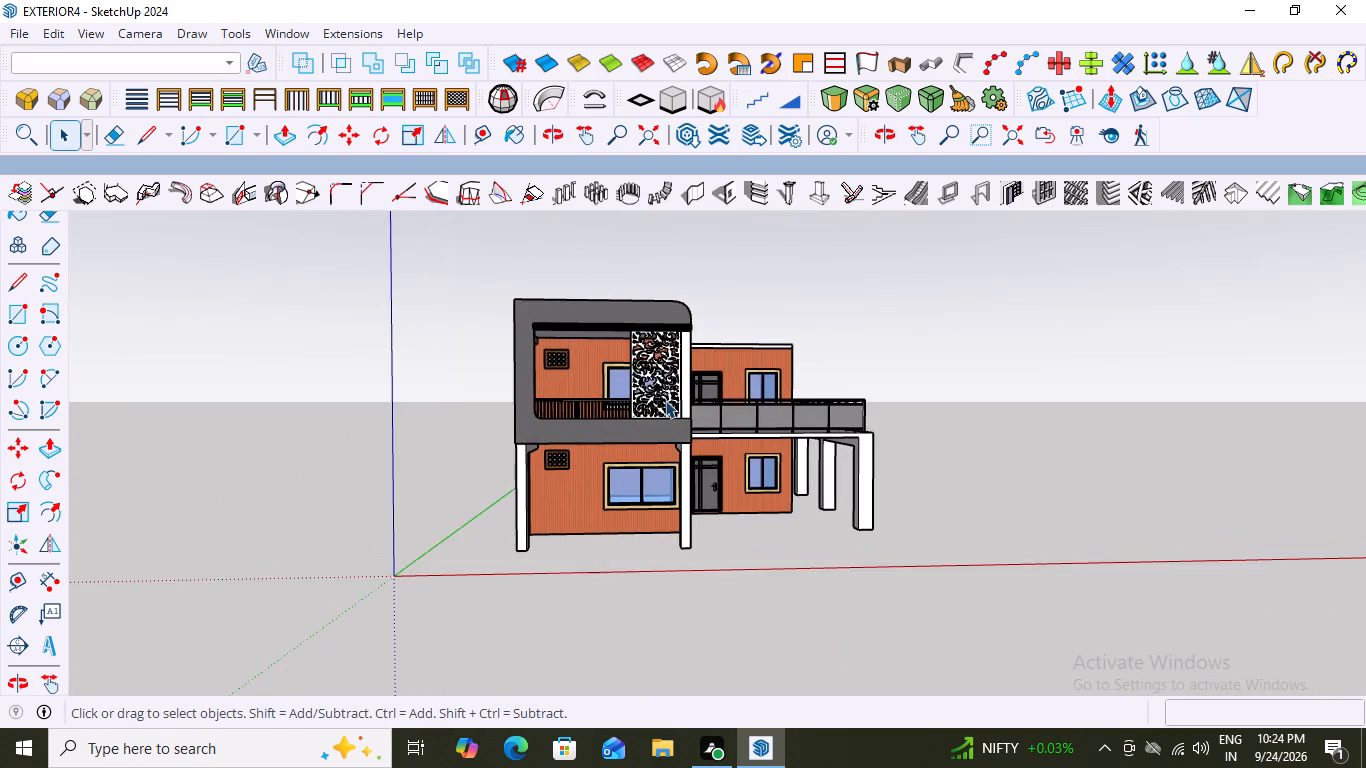
{"action": "scroll", "coordinate": [665, 400], "scroll_direction": "up", "scroll_amount": 3}
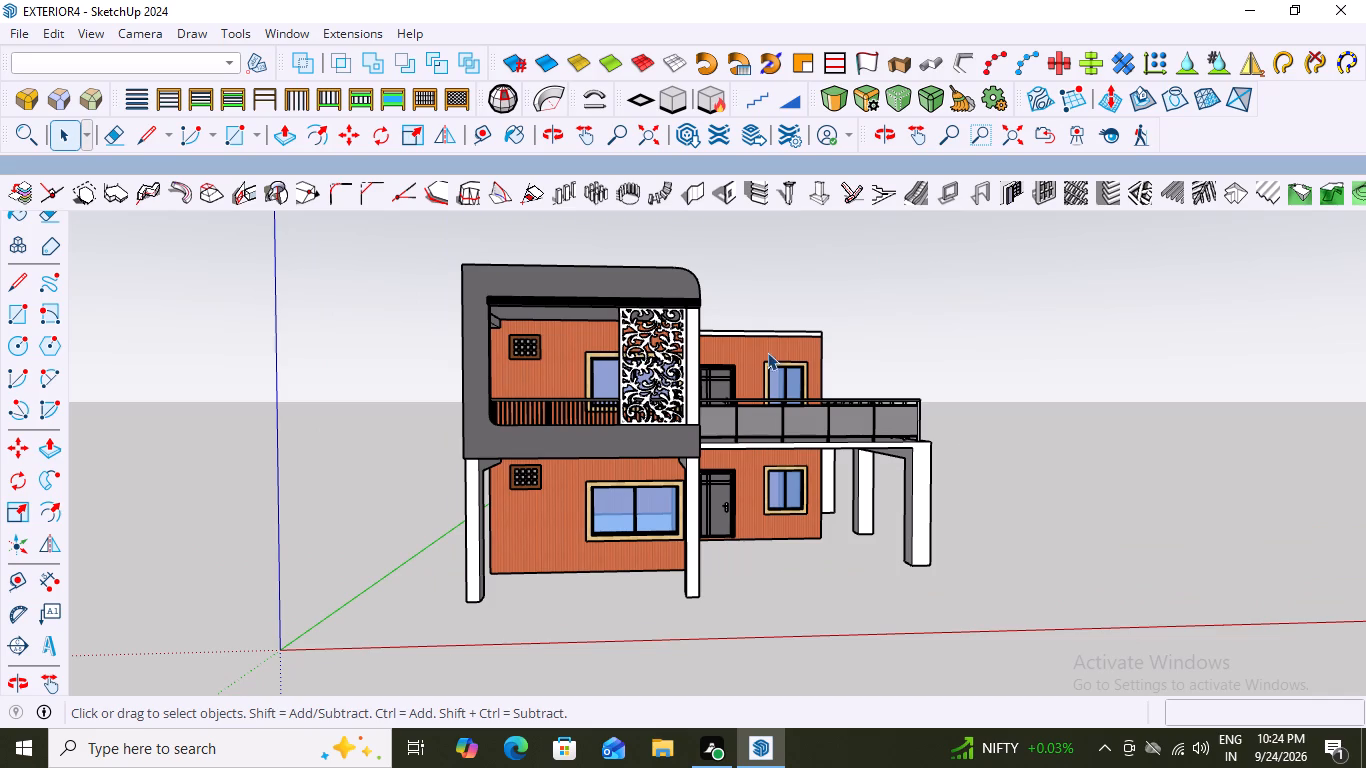
{"action": "middle_click_drag", "start_coordinate": [718, 393], "coordinate": [375, 474]}
{"action": "scroll", "coordinate": [748, 264], "scroll_direction": "up", "scroll_amount": 3}
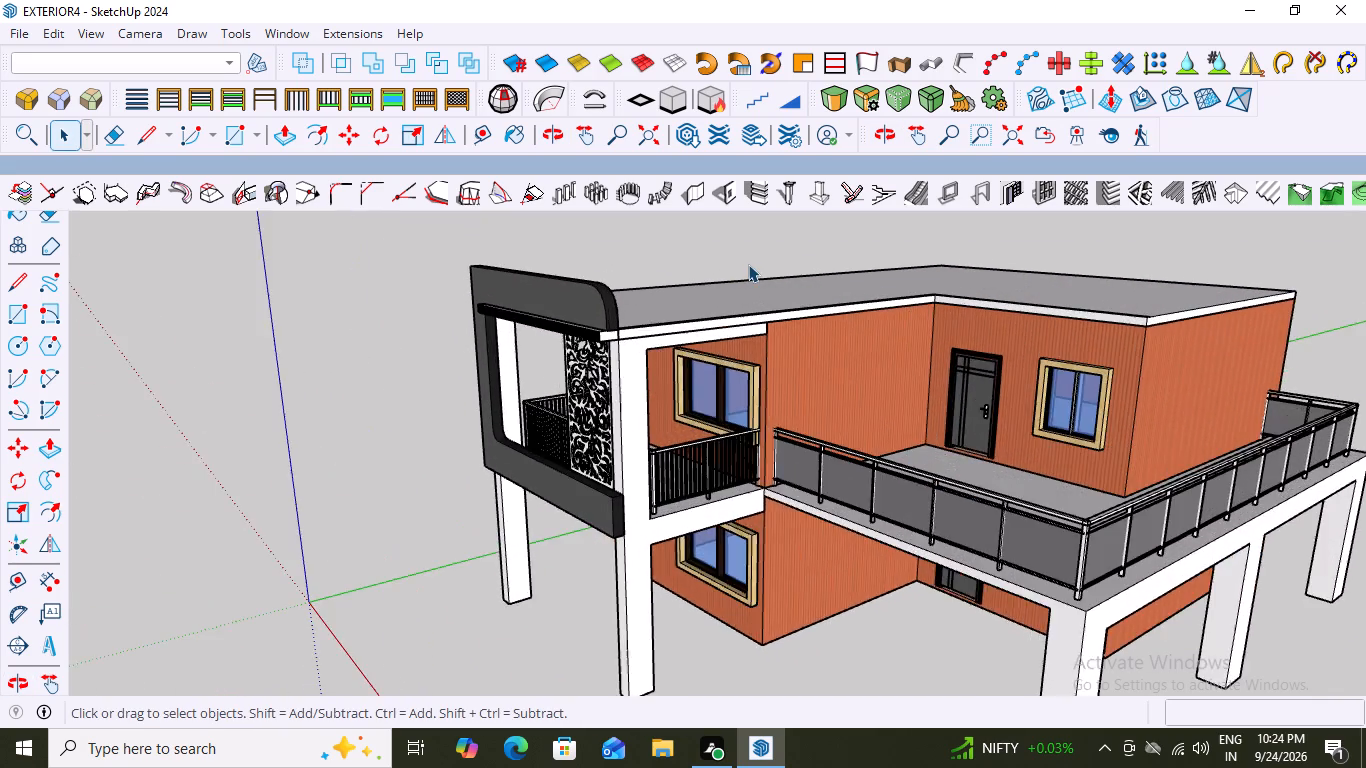
{"action": "scroll", "coordinate": [748, 264], "scroll_direction": "up", "scroll_amount": 6}
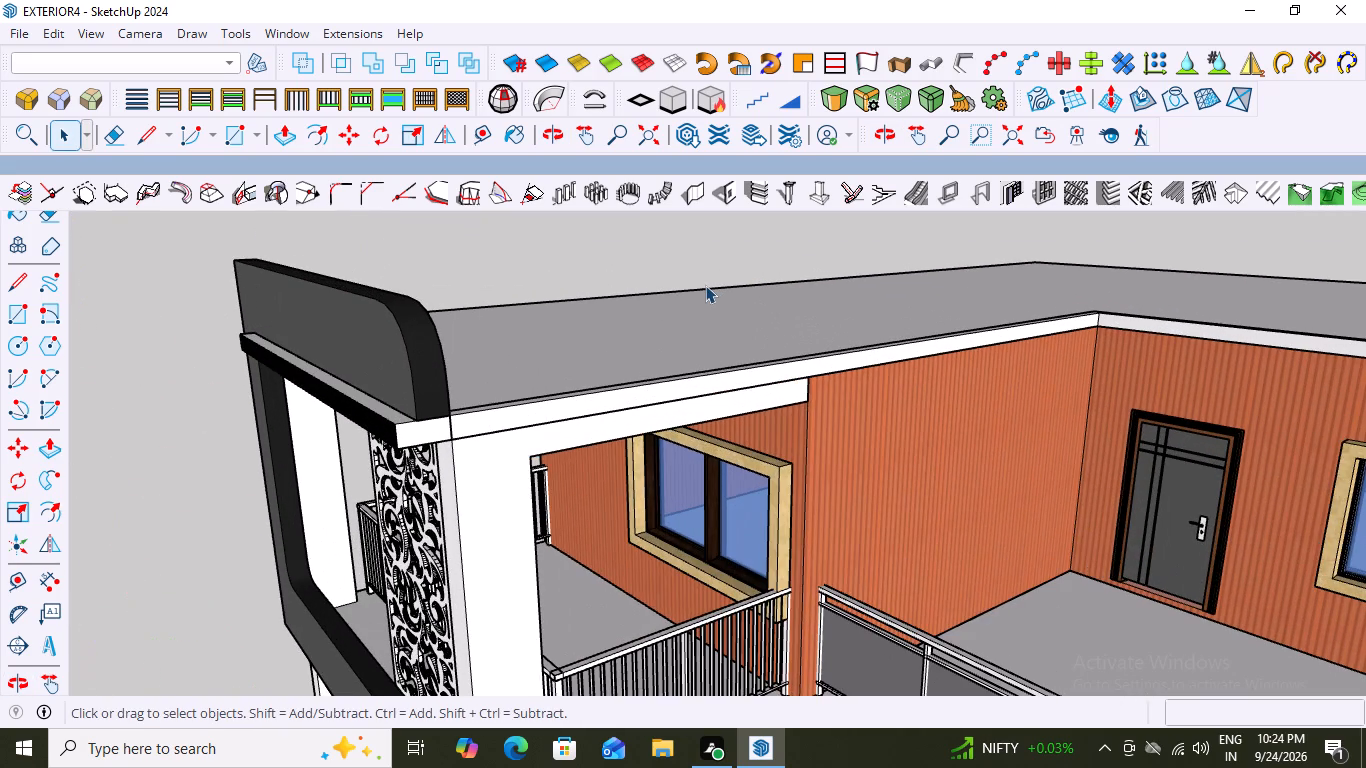
{"action": "scroll", "coordinate": [705, 285], "scroll_direction": "down", "scroll_amount": 12}
{"action": "middle_click_drag", "start_coordinate": [706, 359], "coordinate": [772, 356]}
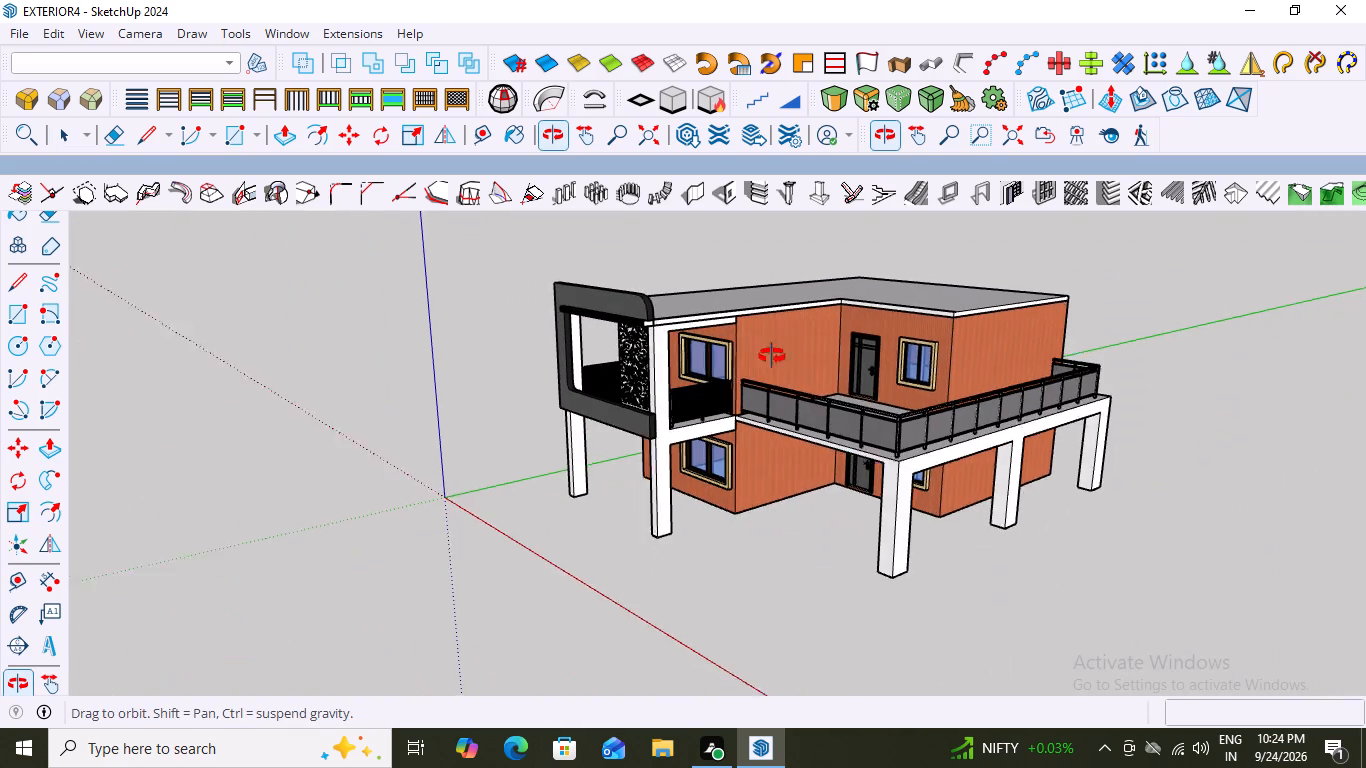
{"action": "middle_click_drag", "start_coordinate": [772, 356], "coordinate": [903, 343]}
{"action": "scroll", "coordinate": [700, 307], "scroll_direction": "up", "scroll_amount": 10}
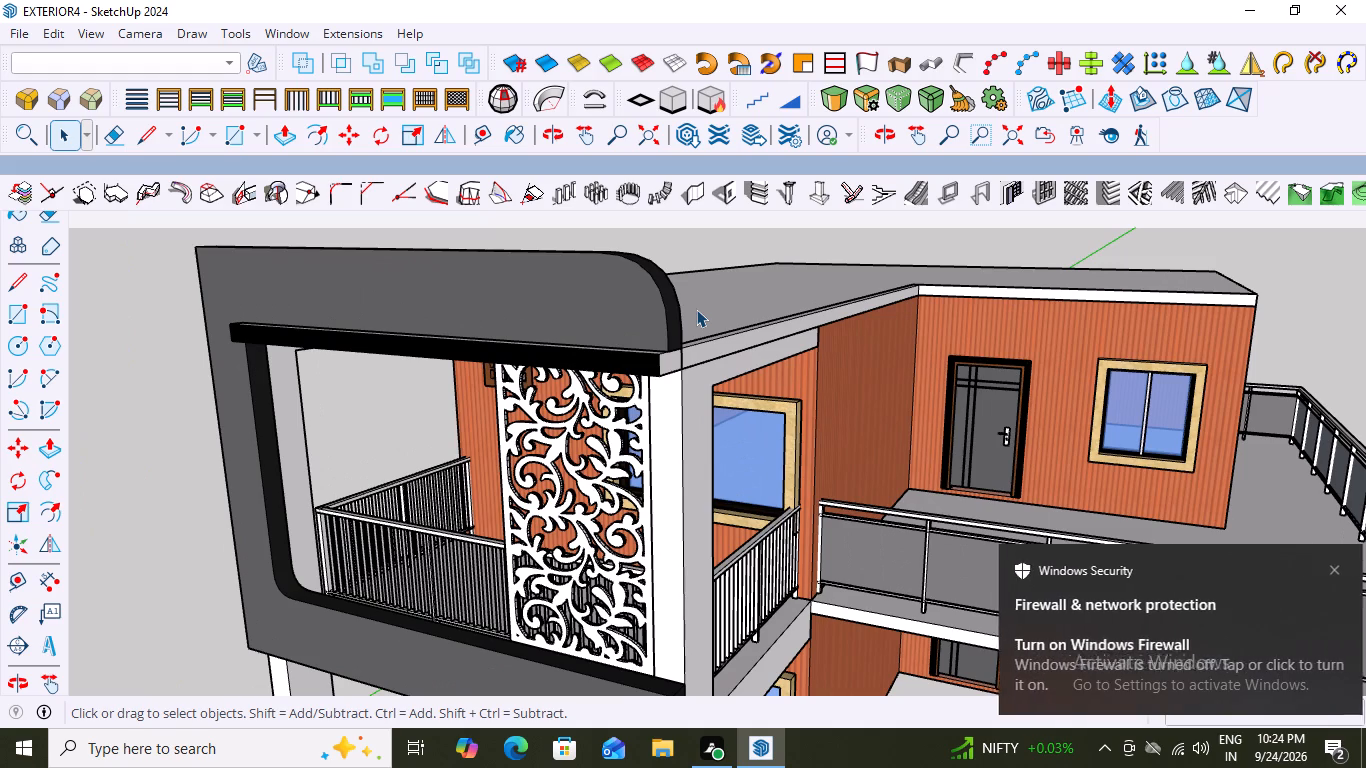
{"action": "left_click", "coordinate": [1324, 569]}
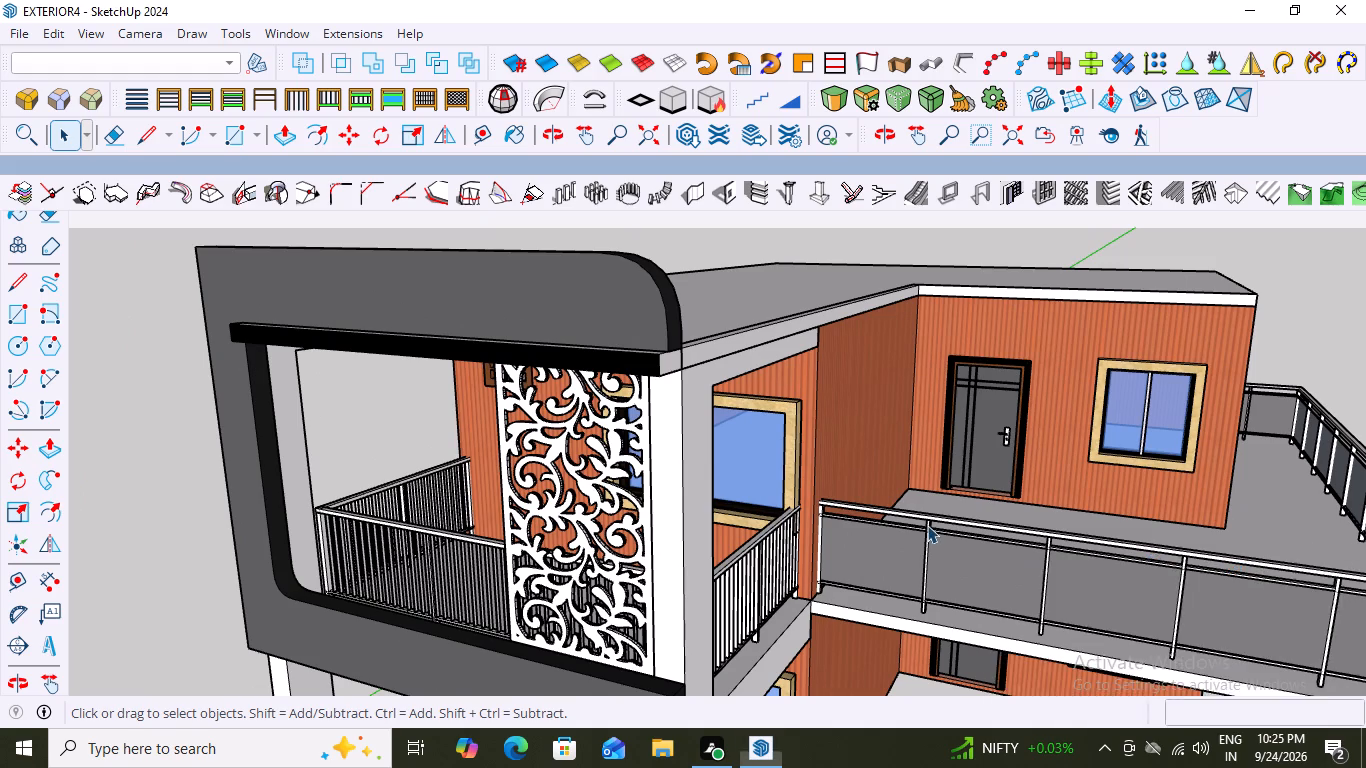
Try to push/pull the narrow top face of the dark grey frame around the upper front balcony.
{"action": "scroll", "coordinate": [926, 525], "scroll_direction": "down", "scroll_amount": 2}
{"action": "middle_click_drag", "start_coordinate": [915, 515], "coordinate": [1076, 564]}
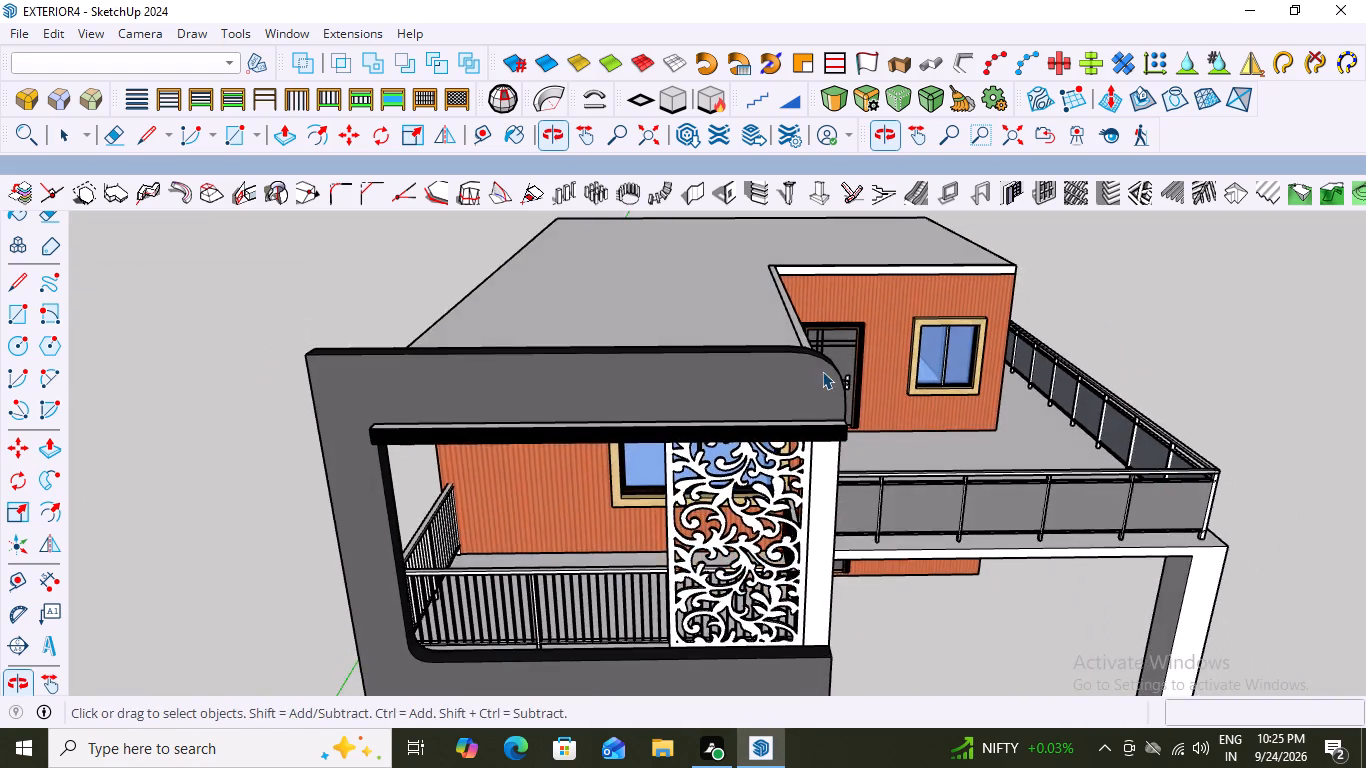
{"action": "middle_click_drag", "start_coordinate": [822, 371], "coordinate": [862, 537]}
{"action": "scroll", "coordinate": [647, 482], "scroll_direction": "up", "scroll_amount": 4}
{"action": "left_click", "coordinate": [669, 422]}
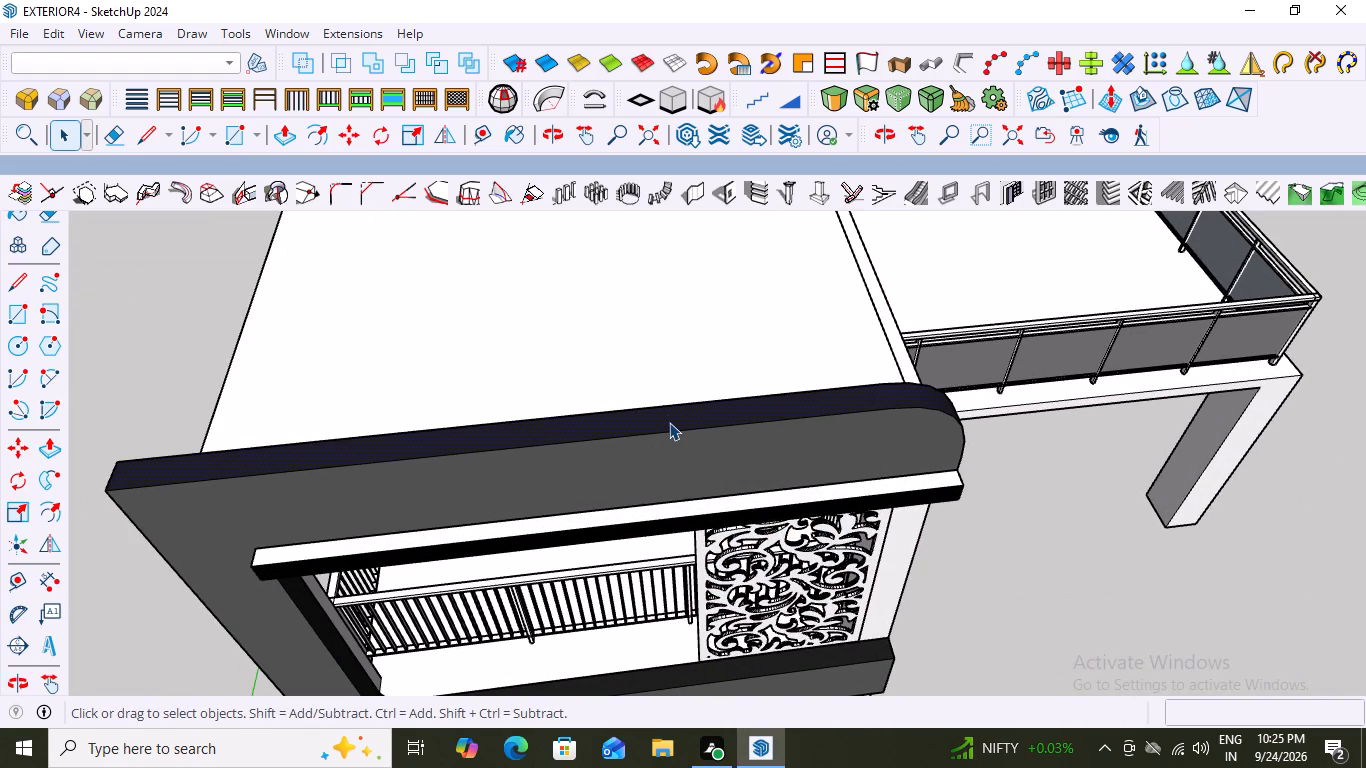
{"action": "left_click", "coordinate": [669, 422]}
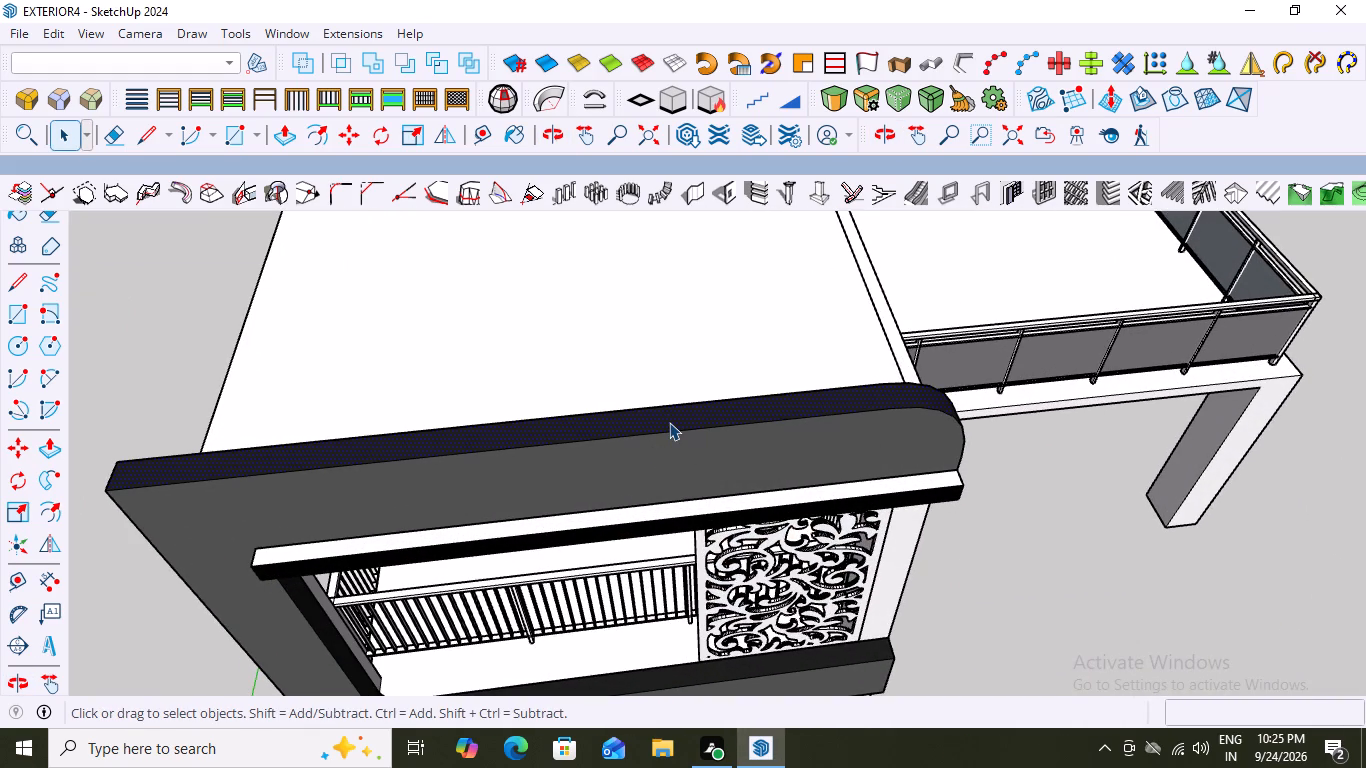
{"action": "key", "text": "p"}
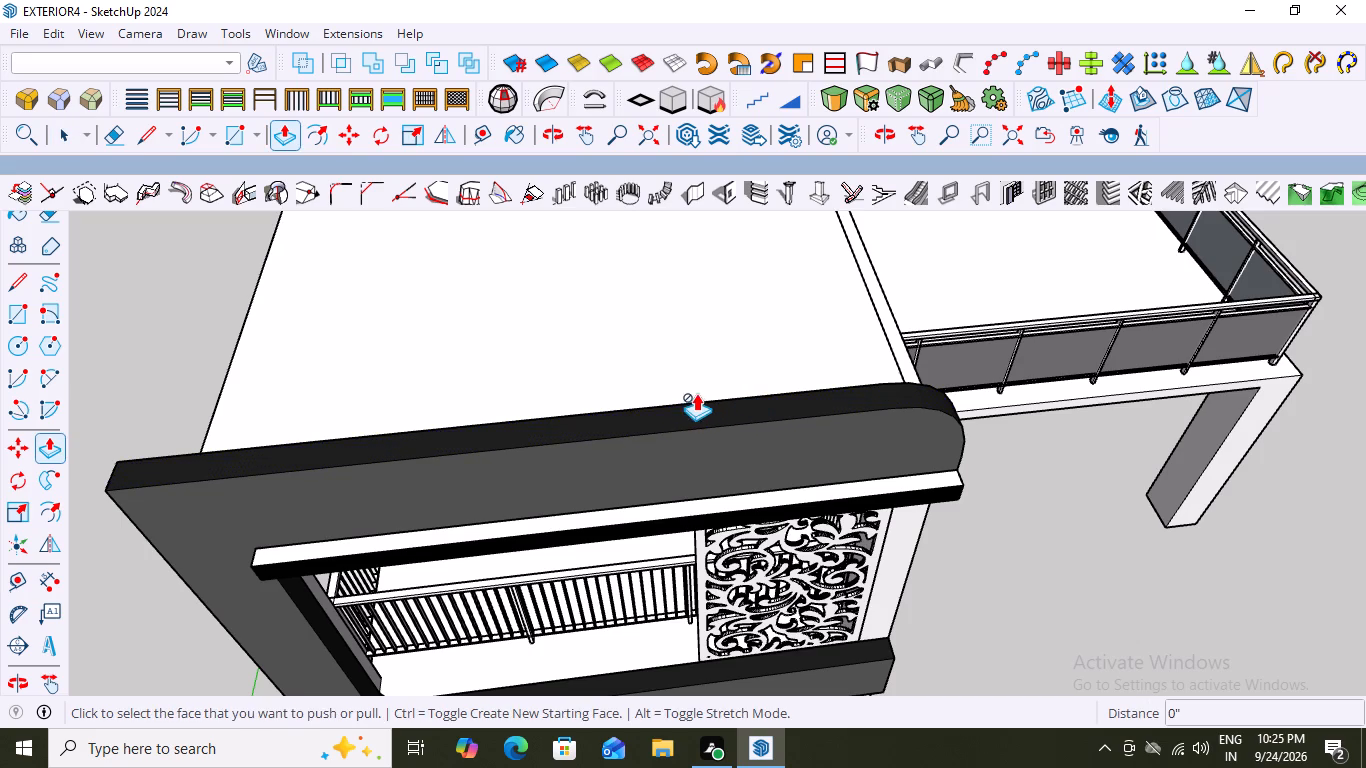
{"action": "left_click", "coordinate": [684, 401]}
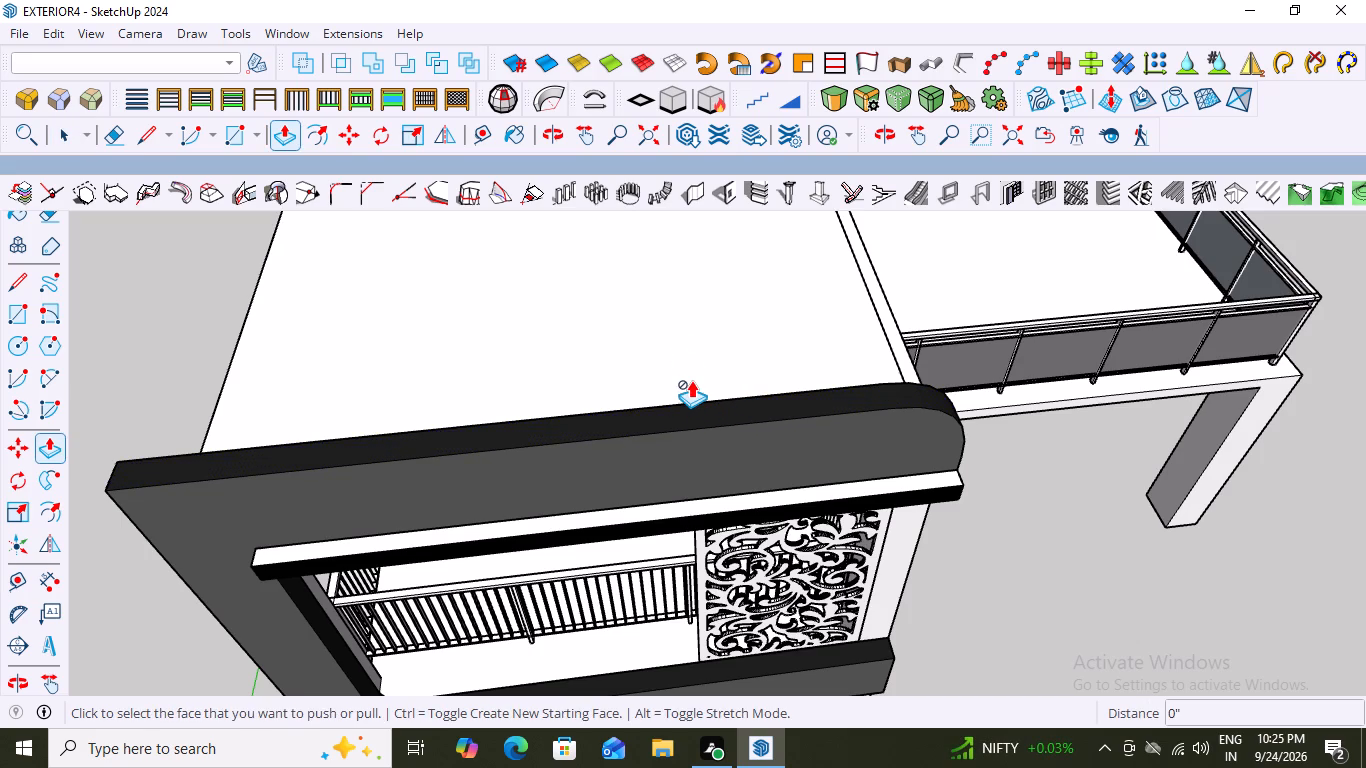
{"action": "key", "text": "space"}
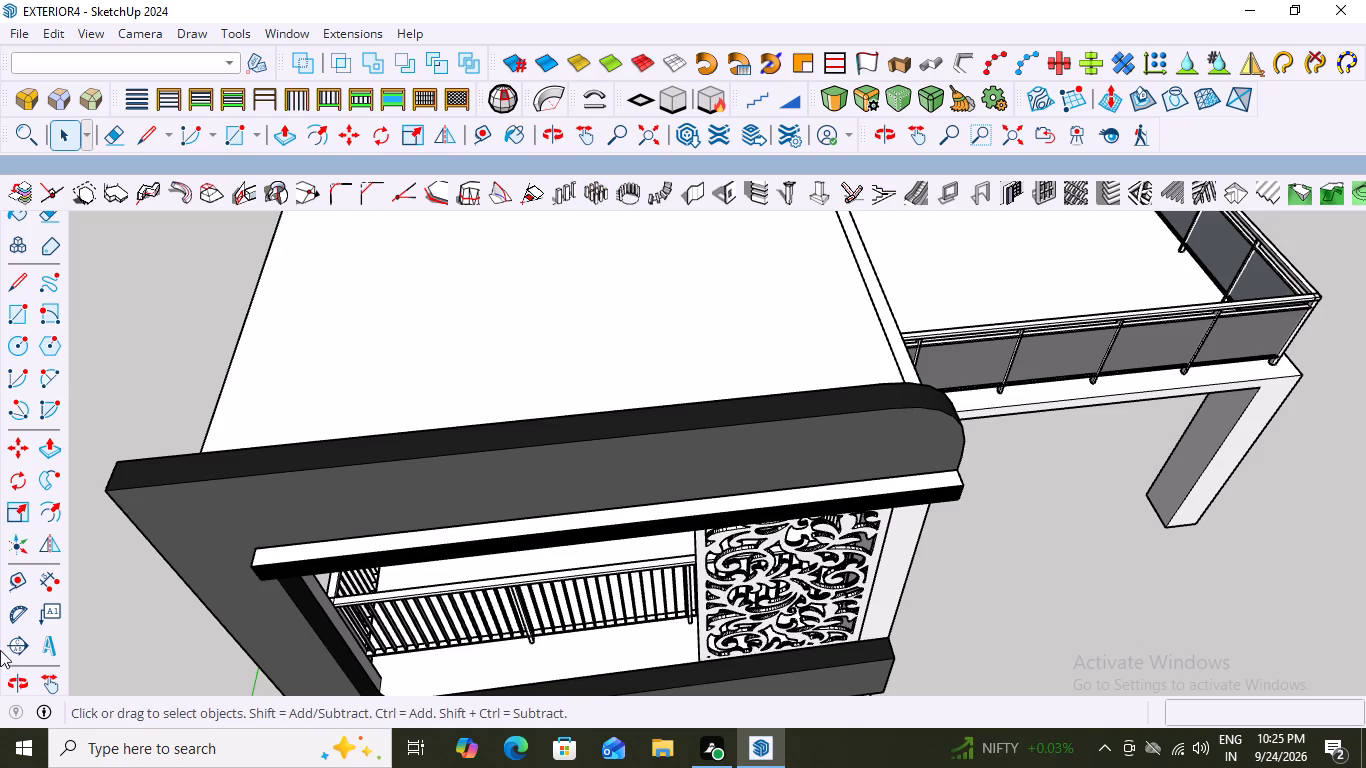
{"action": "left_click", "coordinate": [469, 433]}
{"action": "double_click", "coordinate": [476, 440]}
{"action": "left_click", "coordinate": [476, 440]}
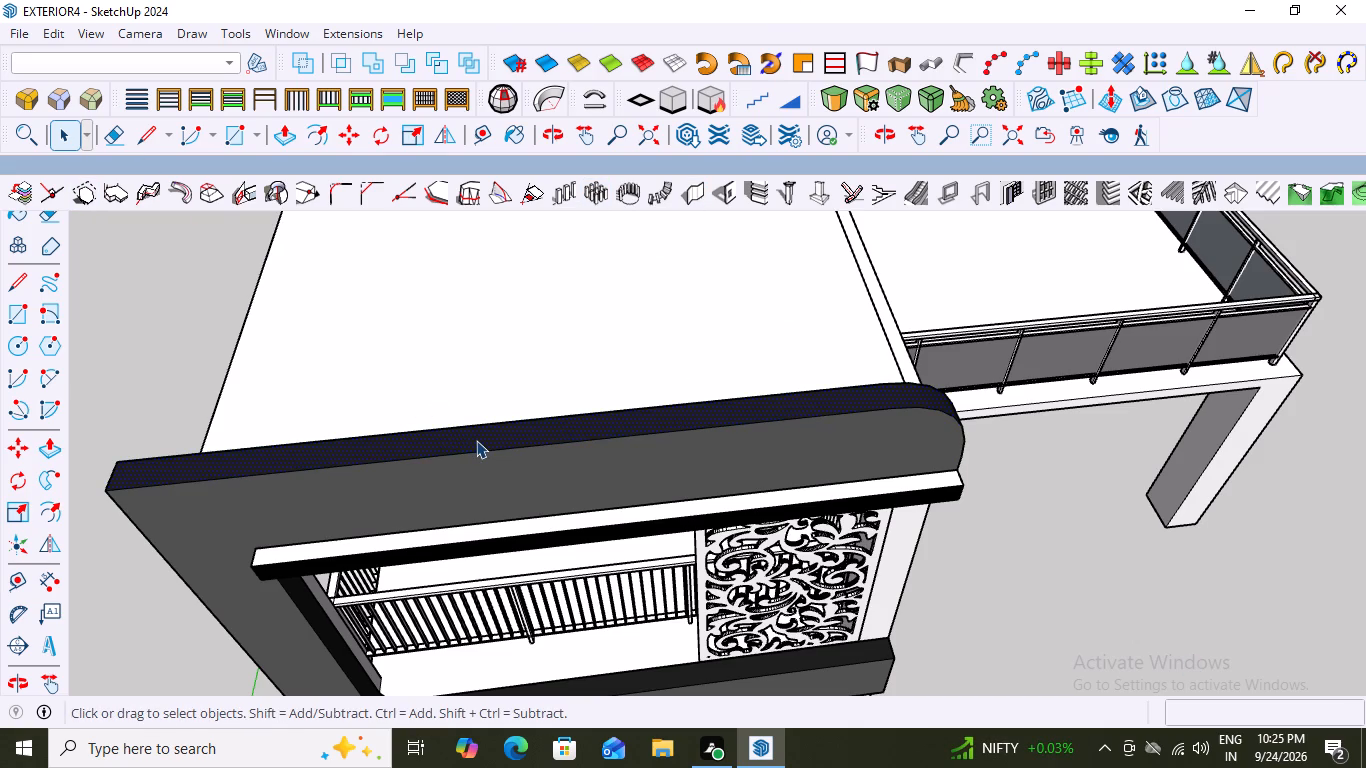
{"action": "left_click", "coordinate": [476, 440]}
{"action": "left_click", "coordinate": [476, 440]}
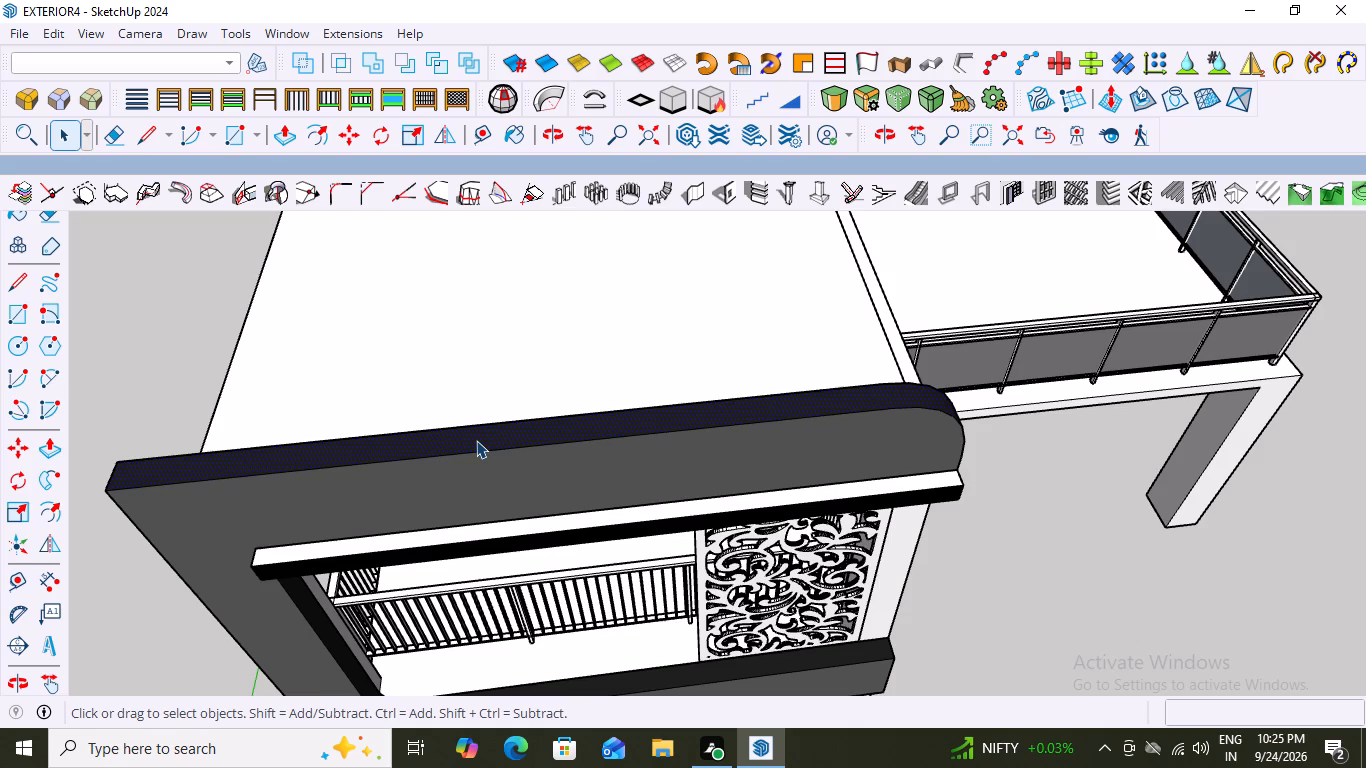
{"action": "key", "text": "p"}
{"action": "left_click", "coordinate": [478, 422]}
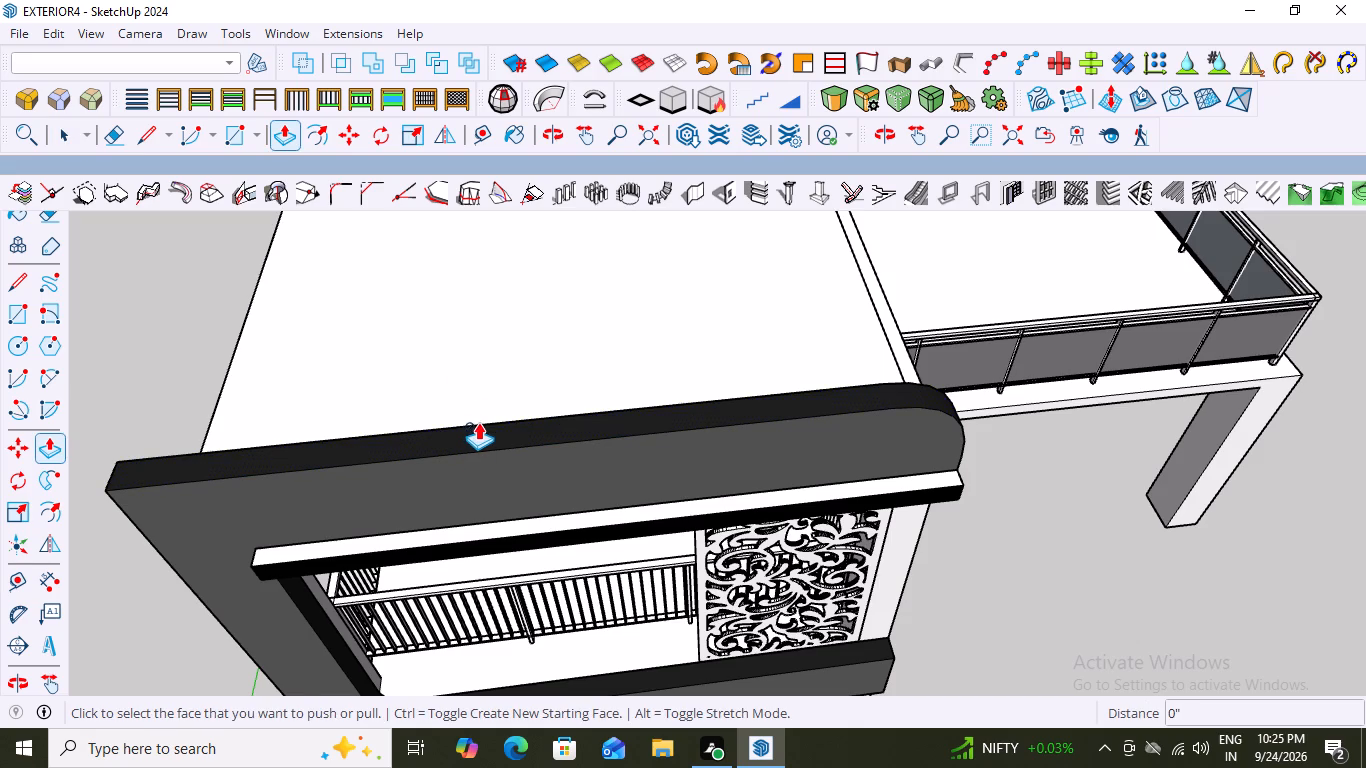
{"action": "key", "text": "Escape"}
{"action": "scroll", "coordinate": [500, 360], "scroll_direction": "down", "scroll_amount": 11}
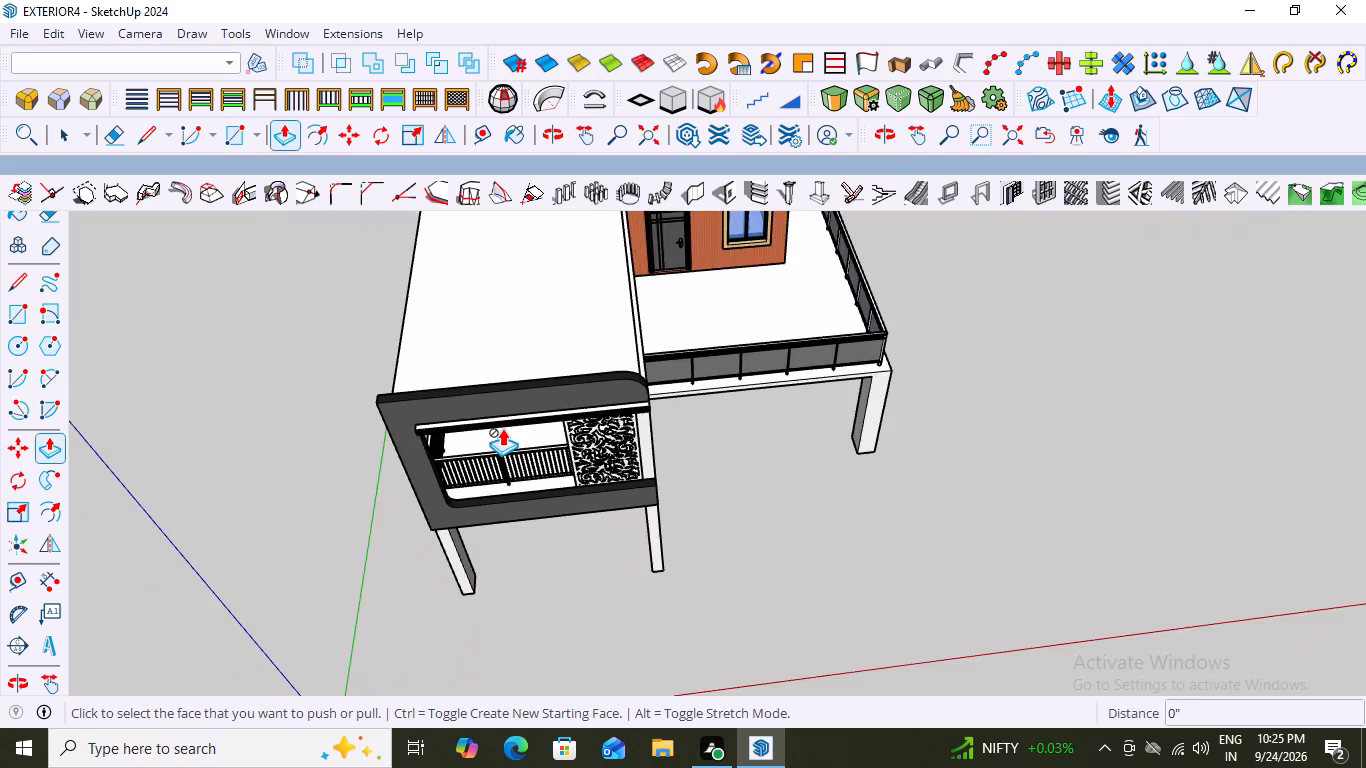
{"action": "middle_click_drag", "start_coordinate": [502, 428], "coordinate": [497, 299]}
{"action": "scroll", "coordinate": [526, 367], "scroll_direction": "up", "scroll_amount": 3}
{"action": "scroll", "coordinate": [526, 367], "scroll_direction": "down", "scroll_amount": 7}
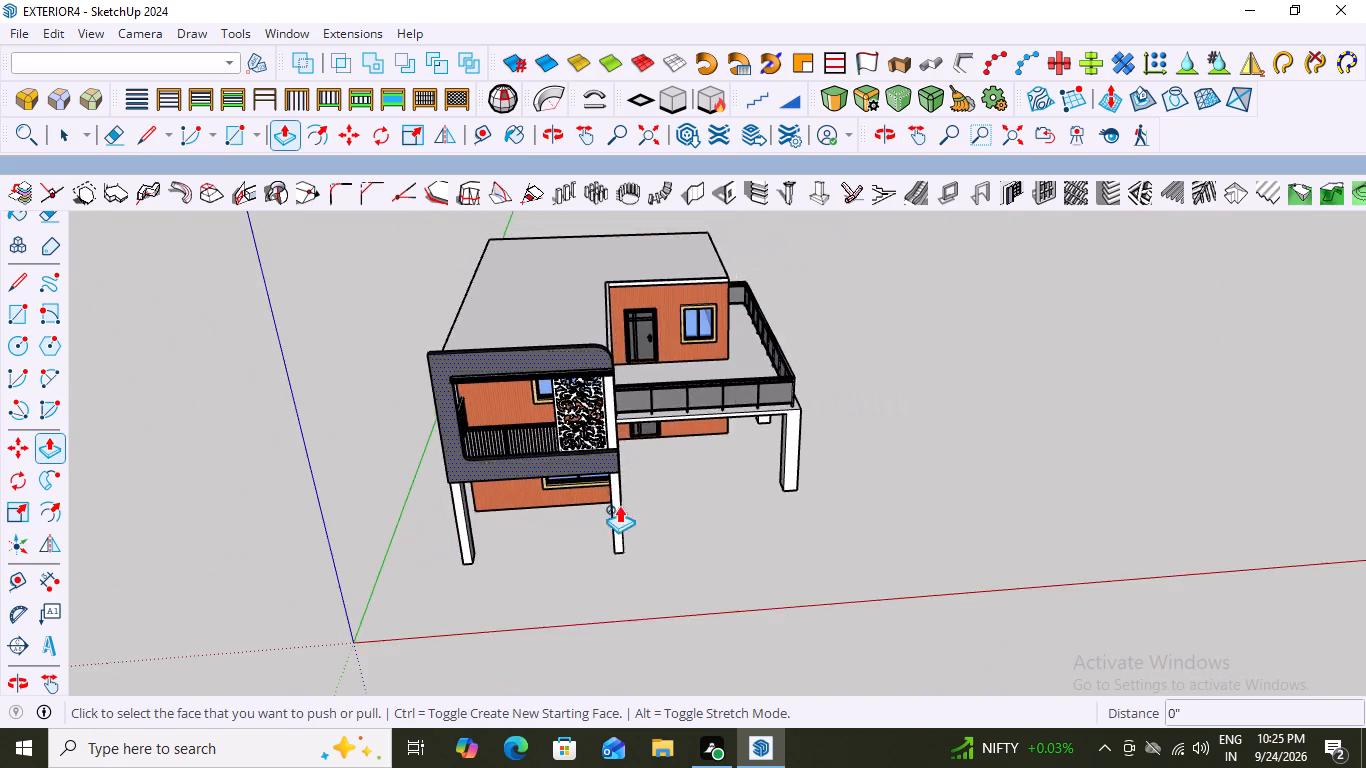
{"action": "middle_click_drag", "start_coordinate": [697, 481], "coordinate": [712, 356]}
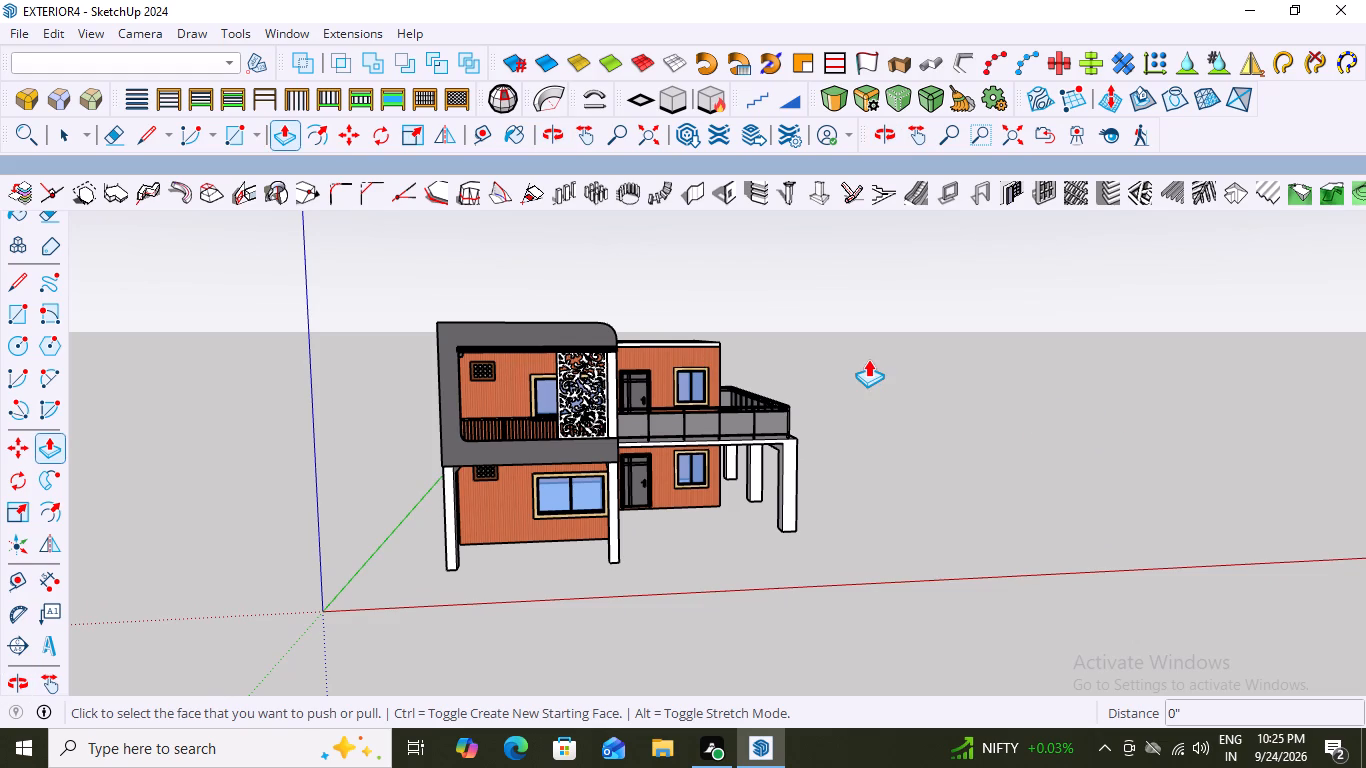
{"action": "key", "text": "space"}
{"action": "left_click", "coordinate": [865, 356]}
Examine the upper balcony frame, patterned screen and roof edge close up, and review the whole front elevation.
{"action": "middle_click_drag", "start_coordinate": [676, 349], "coordinate": [592, 401]}
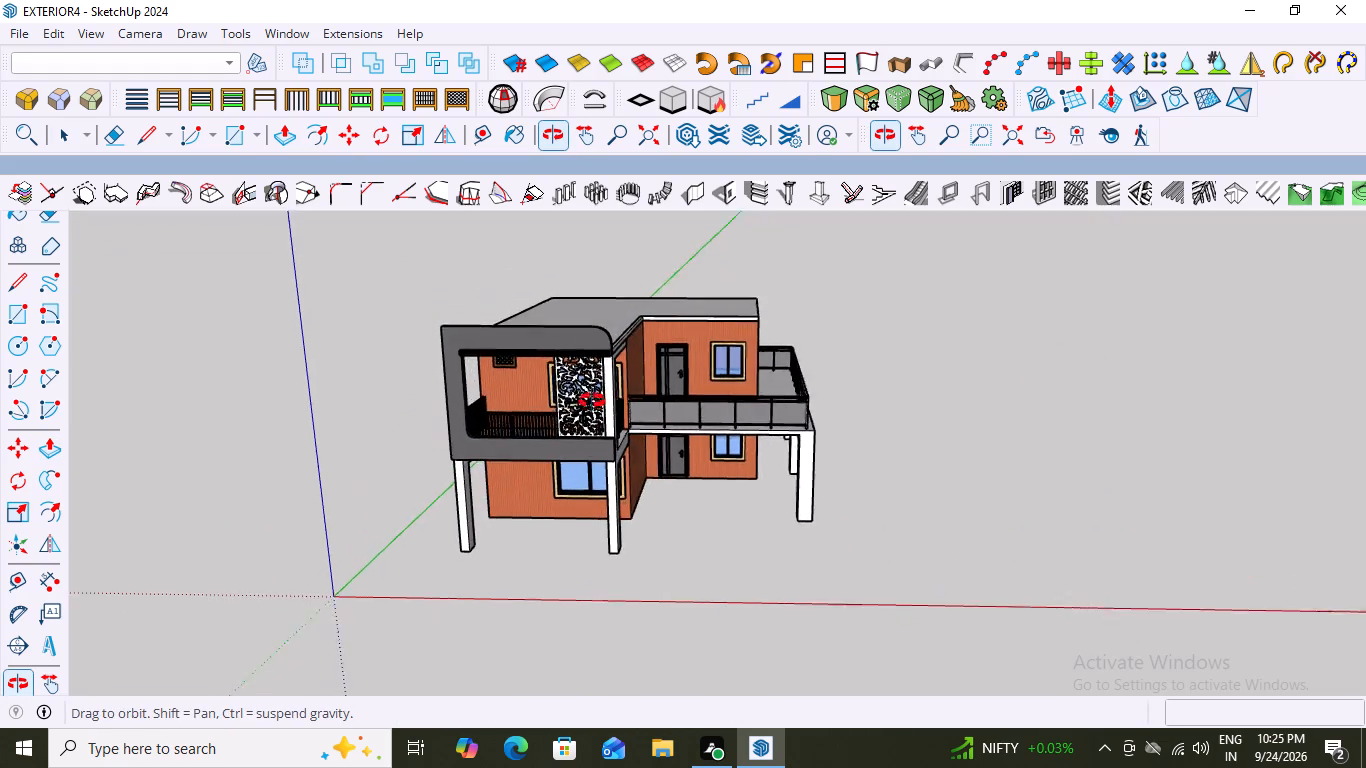
{"action": "middle_click_drag", "start_coordinate": [592, 401], "coordinate": [623, 388]}
{"action": "middle_click_drag", "start_coordinate": [641, 381], "coordinate": [812, 321]}
{"action": "scroll", "coordinate": [450, 307], "scroll_direction": "up", "scroll_amount": 11}
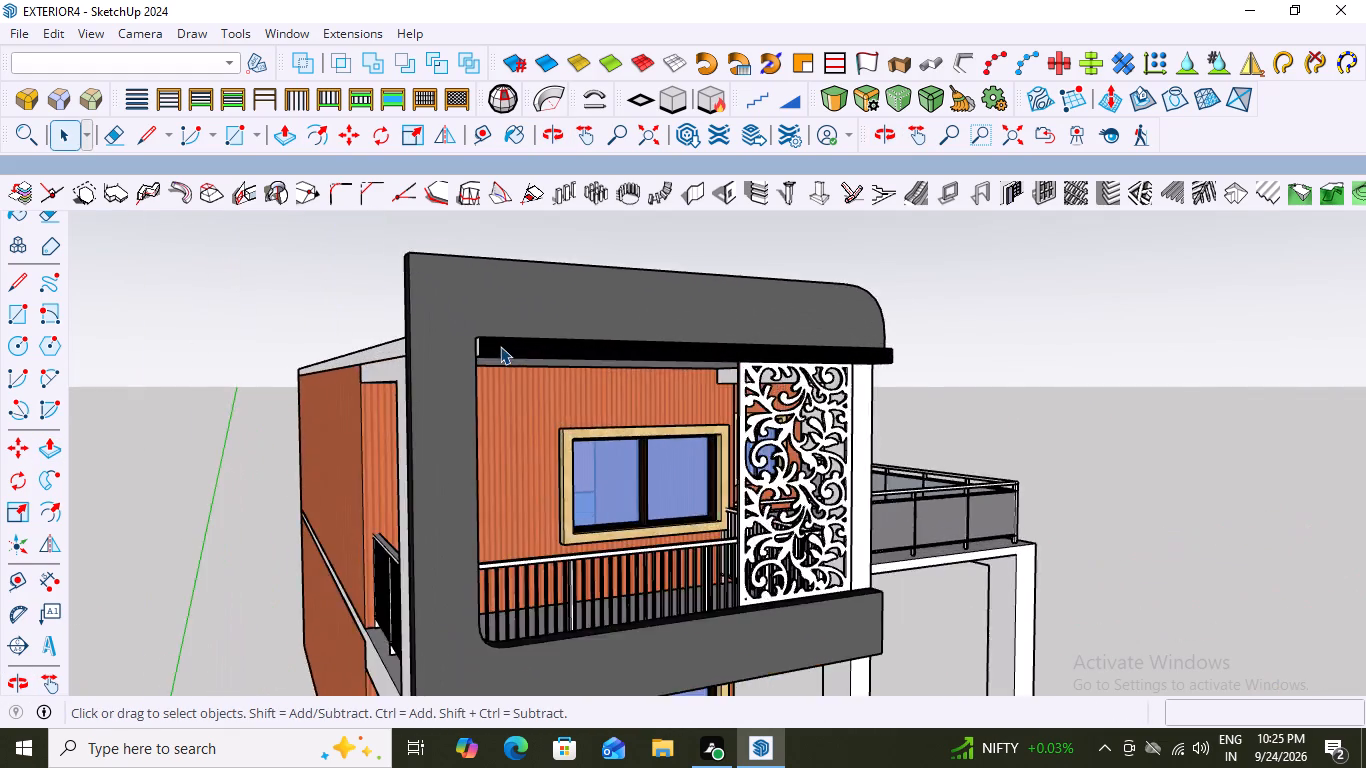
{"action": "scroll", "coordinate": [500, 346], "scroll_direction": "up", "scroll_amount": 8}
{"action": "scroll", "coordinate": [500, 346], "scroll_direction": "down", "scroll_amount": 17}
{"action": "middle_click_drag", "start_coordinate": [752, 421], "coordinate": [236, 486]}
{"action": "scroll", "coordinate": [861, 386], "scroll_direction": "up", "scroll_amount": 2}
{"action": "scroll", "coordinate": [673, 378], "scroll_direction": "up", "scroll_amount": 4}
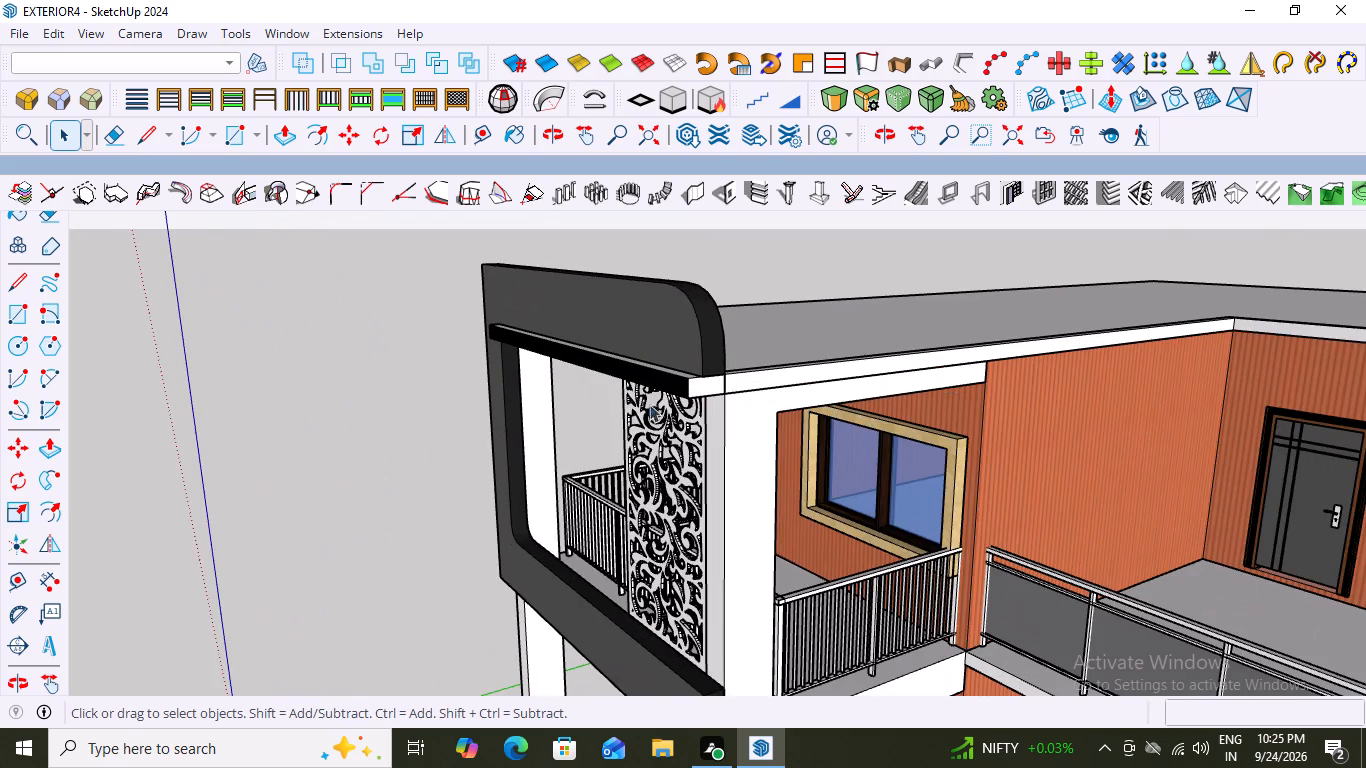
{"action": "scroll", "coordinate": [549, 452], "scroll_direction": "down", "scroll_amount": 7}
{"action": "middle_click_drag", "start_coordinate": [810, 470], "coordinate": [964, 460]}
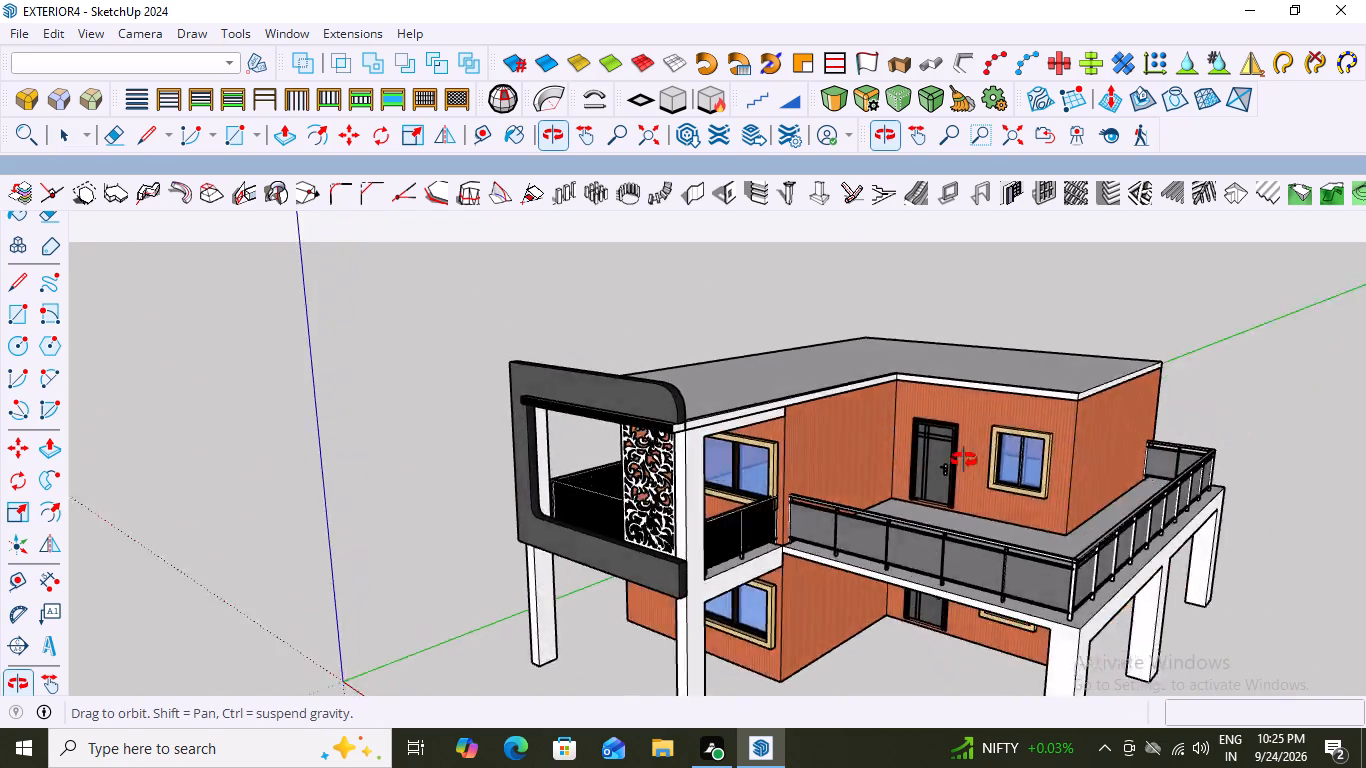
{"action": "middle_click_drag", "start_coordinate": [964, 460], "coordinate": [1173, 432]}
{"action": "scroll", "coordinate": [927, 506], "scroll_direction": "down", "scroll_amount": 4}
{"action": "middle_click_drag", "start_coordinate": [834, 549], "coordinate": [806, 485]}
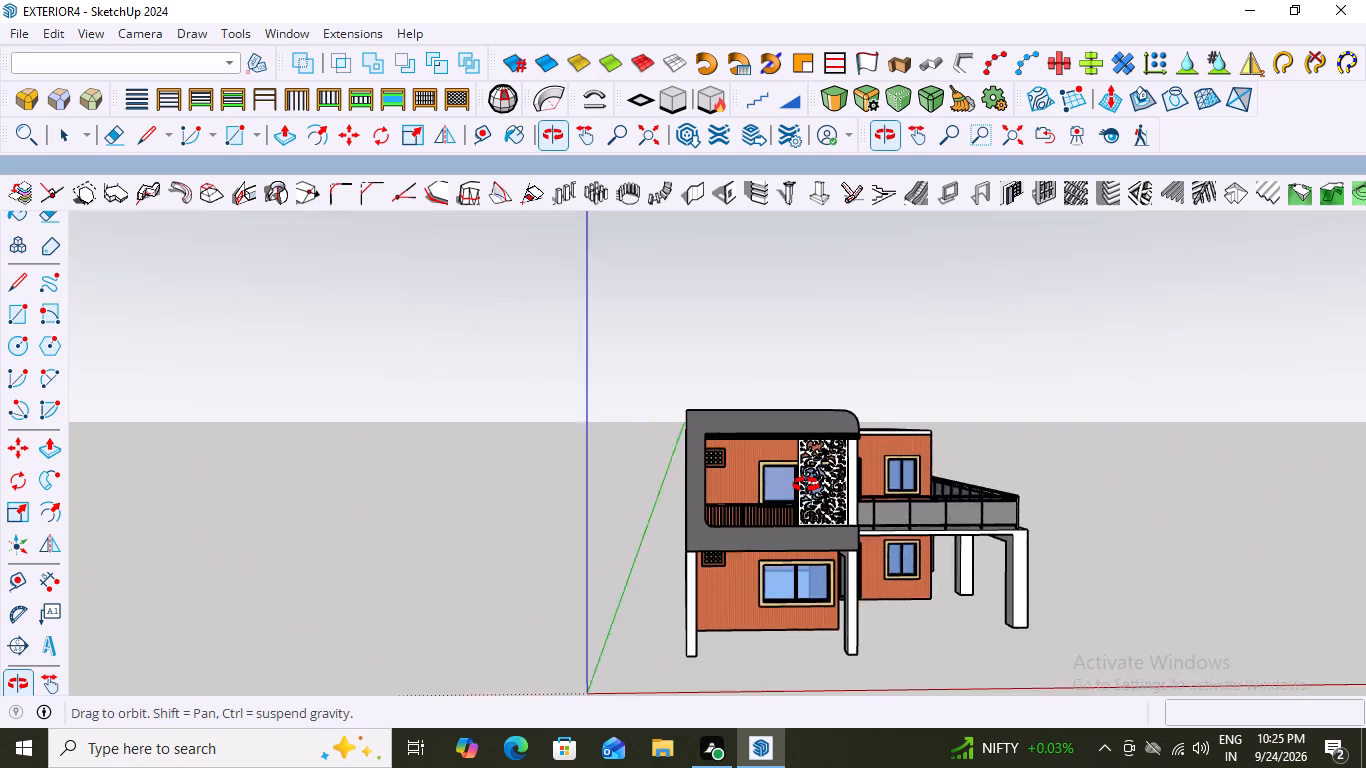
{"action": "middle_click_drag", "start_coordinate": [806, 485], "coordinate": [802, 475]}
{"action": "scroll", "coordinate": [950, 481], "scroll_direction": "up", "scroll_amount": 3}
{"action": "scroll", "coordinate": [957, 443], "scroll_direction": "down", "scroll_amount": 5}
{"action": "scroll", "coordinate": [964, 563], "scroll_direction": "up", "scroll_amount": 3}
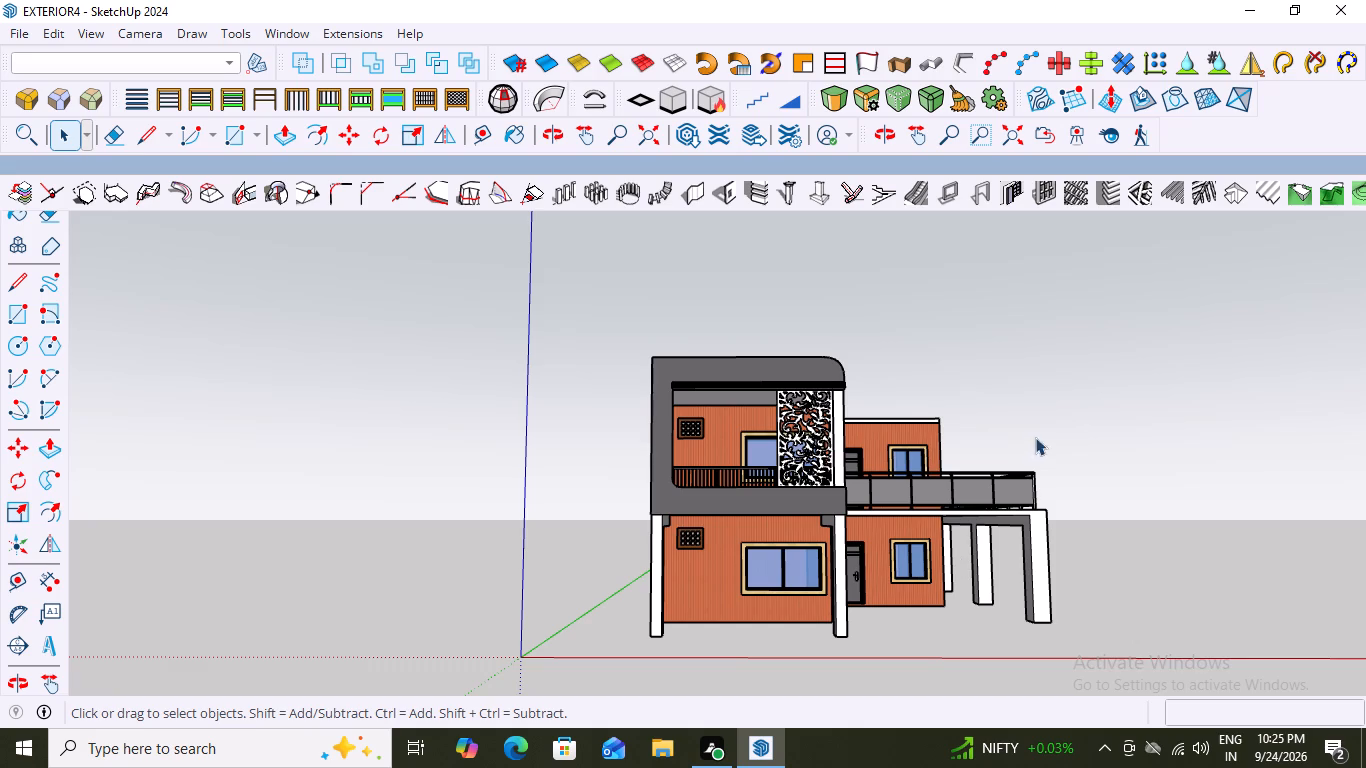
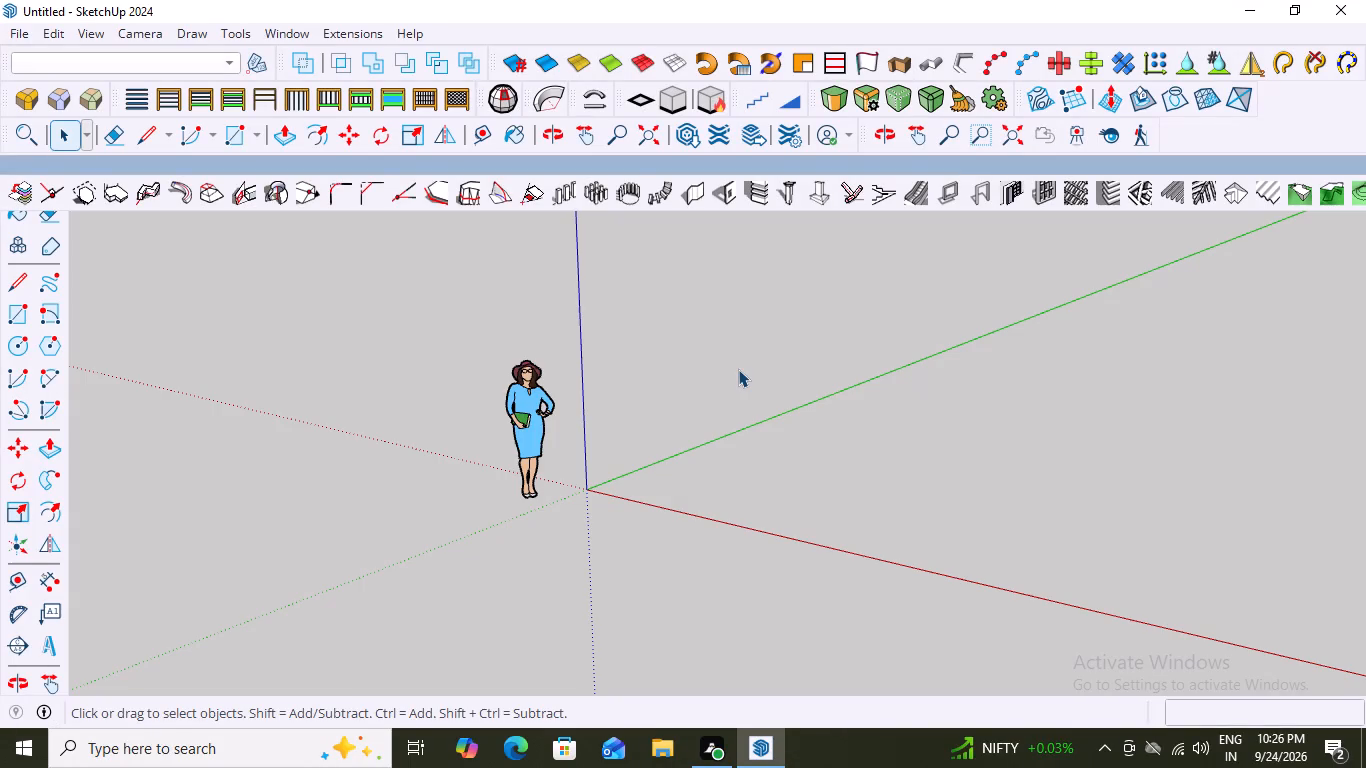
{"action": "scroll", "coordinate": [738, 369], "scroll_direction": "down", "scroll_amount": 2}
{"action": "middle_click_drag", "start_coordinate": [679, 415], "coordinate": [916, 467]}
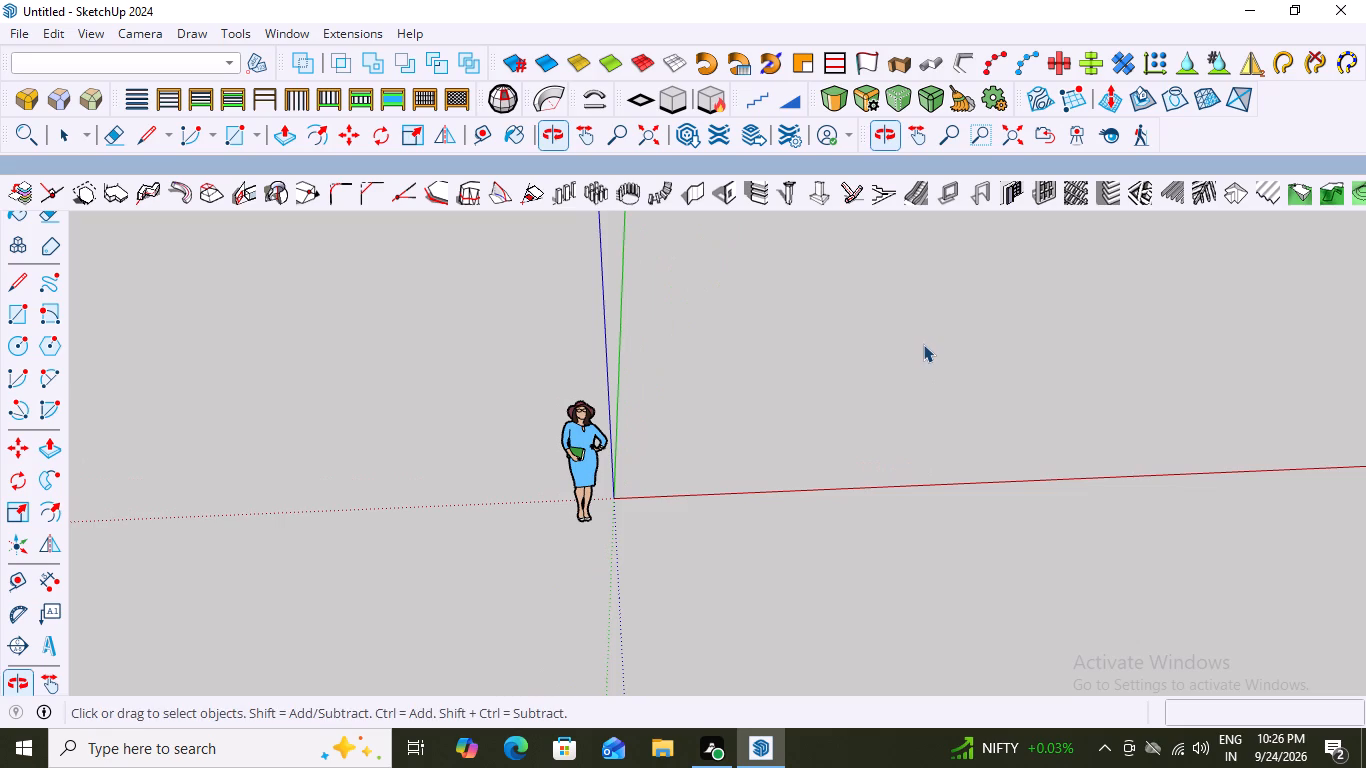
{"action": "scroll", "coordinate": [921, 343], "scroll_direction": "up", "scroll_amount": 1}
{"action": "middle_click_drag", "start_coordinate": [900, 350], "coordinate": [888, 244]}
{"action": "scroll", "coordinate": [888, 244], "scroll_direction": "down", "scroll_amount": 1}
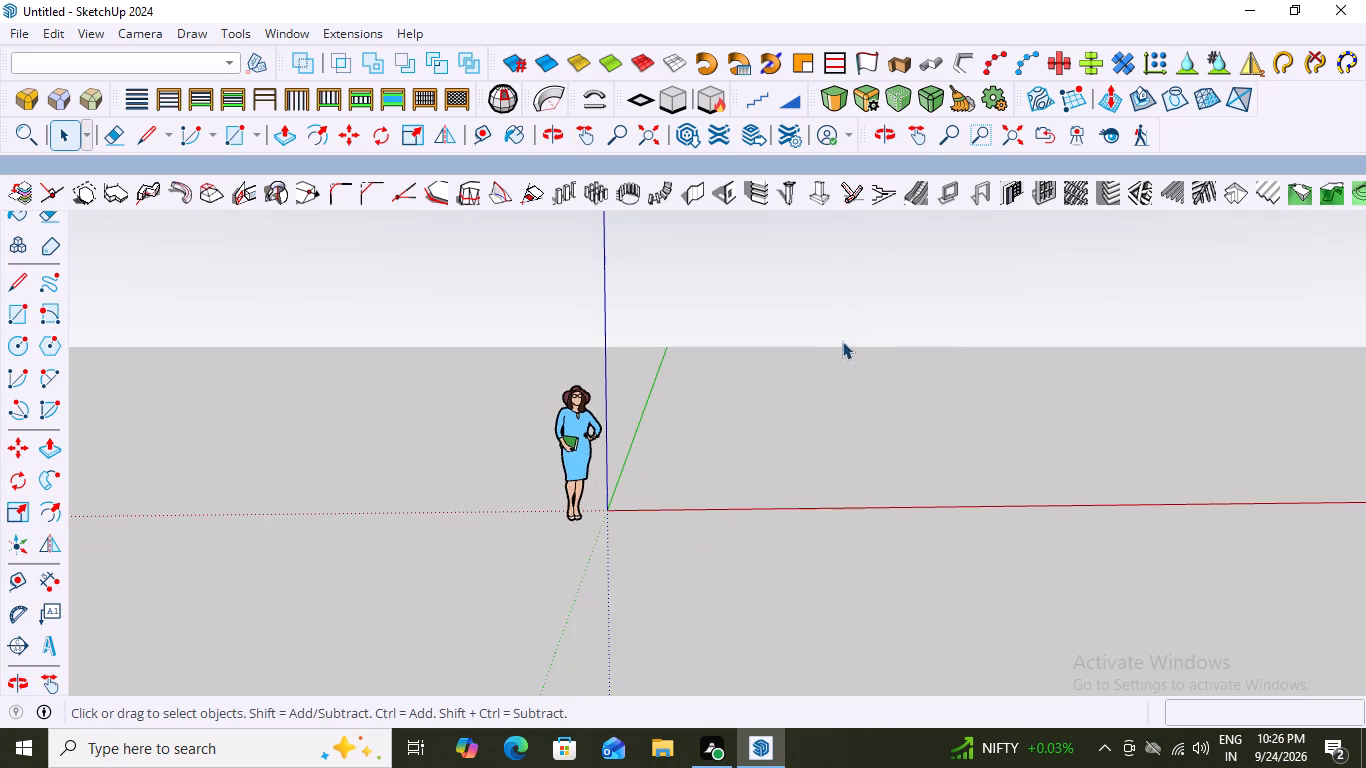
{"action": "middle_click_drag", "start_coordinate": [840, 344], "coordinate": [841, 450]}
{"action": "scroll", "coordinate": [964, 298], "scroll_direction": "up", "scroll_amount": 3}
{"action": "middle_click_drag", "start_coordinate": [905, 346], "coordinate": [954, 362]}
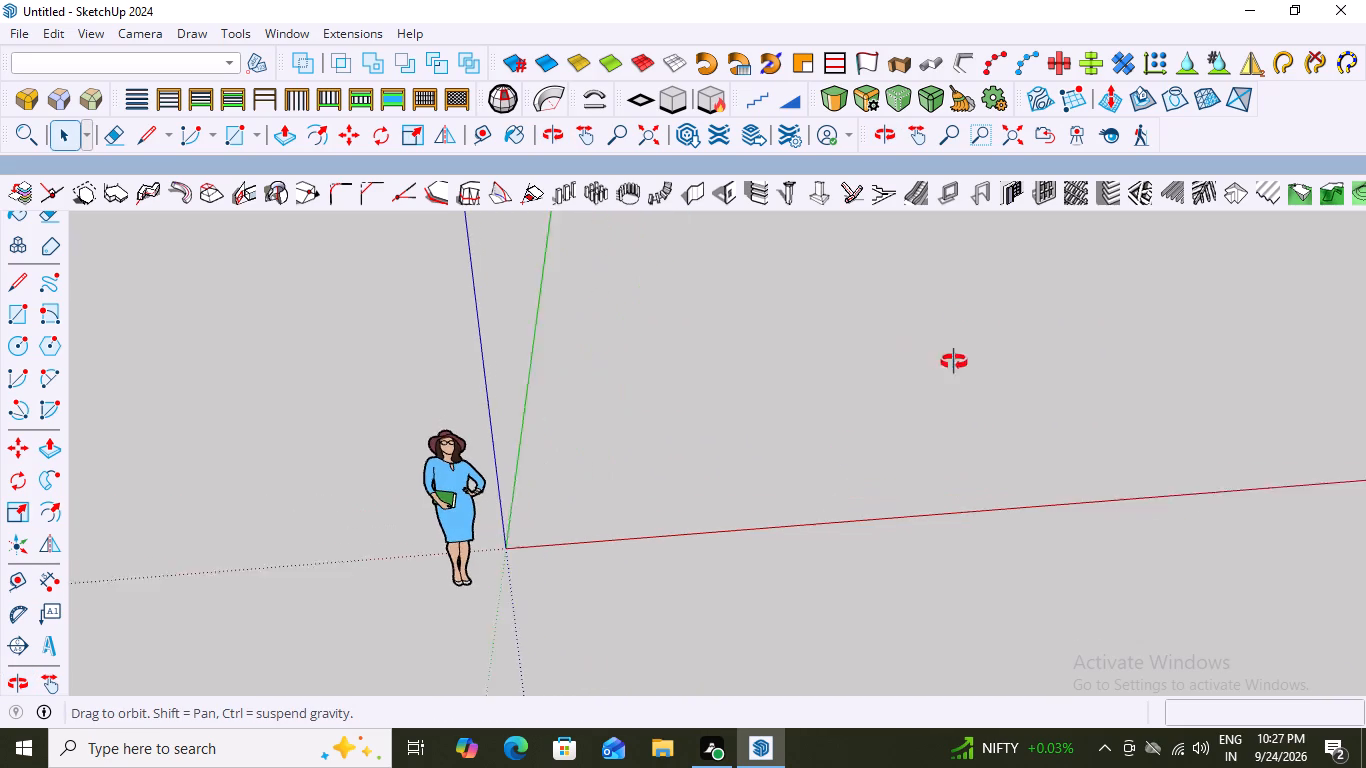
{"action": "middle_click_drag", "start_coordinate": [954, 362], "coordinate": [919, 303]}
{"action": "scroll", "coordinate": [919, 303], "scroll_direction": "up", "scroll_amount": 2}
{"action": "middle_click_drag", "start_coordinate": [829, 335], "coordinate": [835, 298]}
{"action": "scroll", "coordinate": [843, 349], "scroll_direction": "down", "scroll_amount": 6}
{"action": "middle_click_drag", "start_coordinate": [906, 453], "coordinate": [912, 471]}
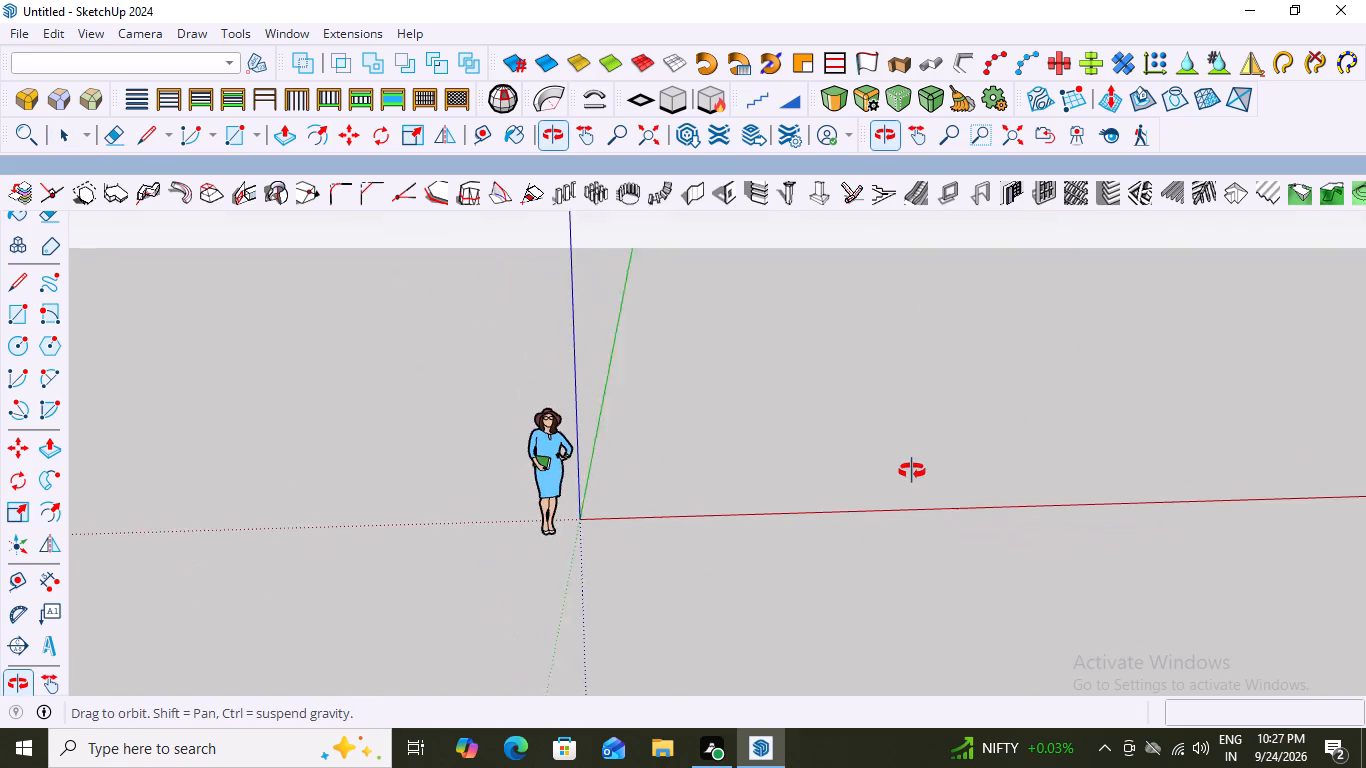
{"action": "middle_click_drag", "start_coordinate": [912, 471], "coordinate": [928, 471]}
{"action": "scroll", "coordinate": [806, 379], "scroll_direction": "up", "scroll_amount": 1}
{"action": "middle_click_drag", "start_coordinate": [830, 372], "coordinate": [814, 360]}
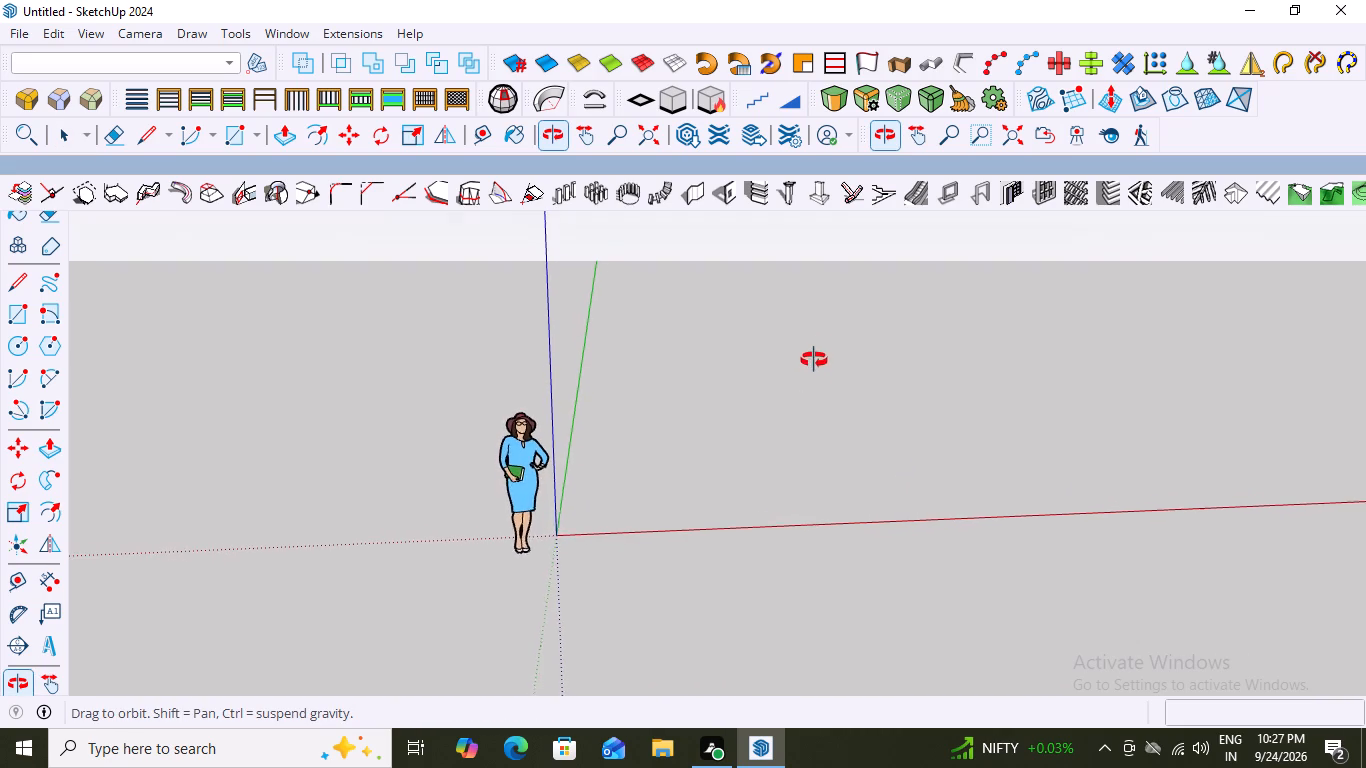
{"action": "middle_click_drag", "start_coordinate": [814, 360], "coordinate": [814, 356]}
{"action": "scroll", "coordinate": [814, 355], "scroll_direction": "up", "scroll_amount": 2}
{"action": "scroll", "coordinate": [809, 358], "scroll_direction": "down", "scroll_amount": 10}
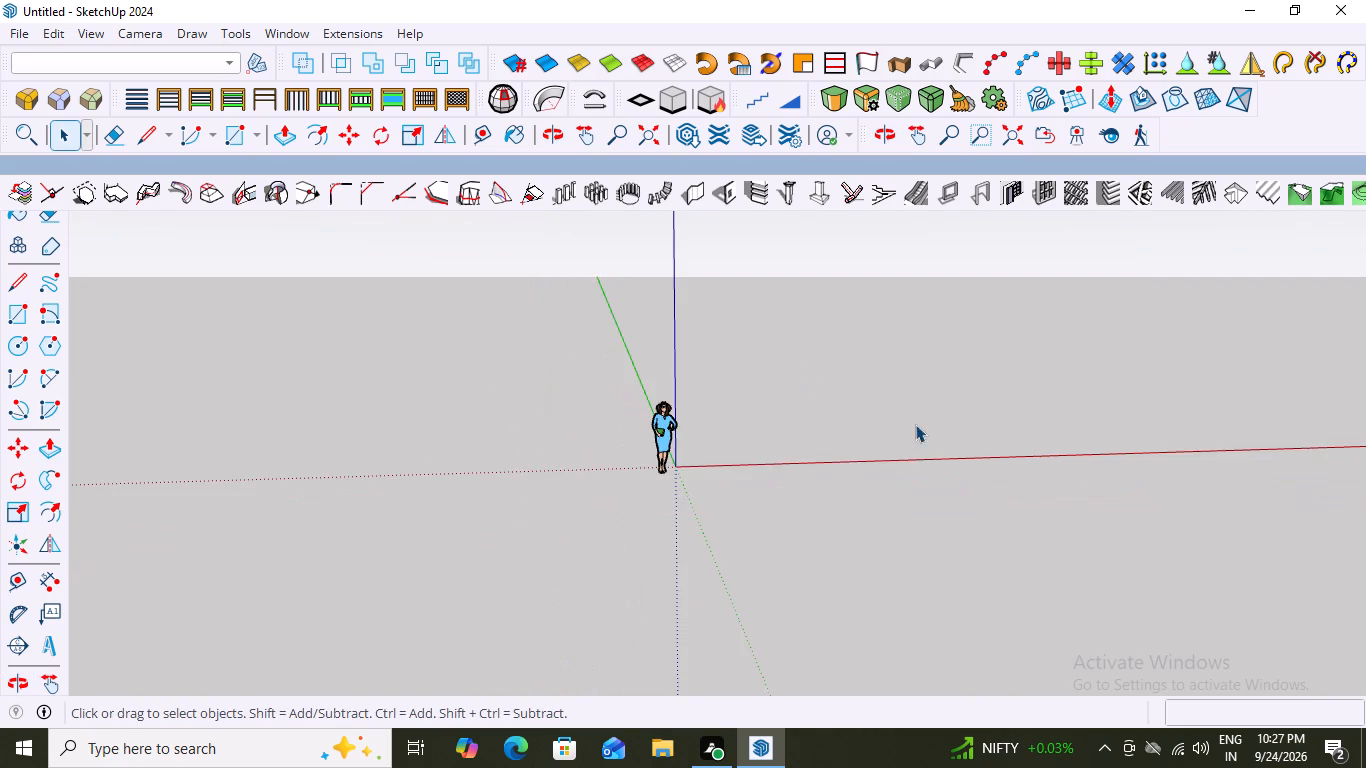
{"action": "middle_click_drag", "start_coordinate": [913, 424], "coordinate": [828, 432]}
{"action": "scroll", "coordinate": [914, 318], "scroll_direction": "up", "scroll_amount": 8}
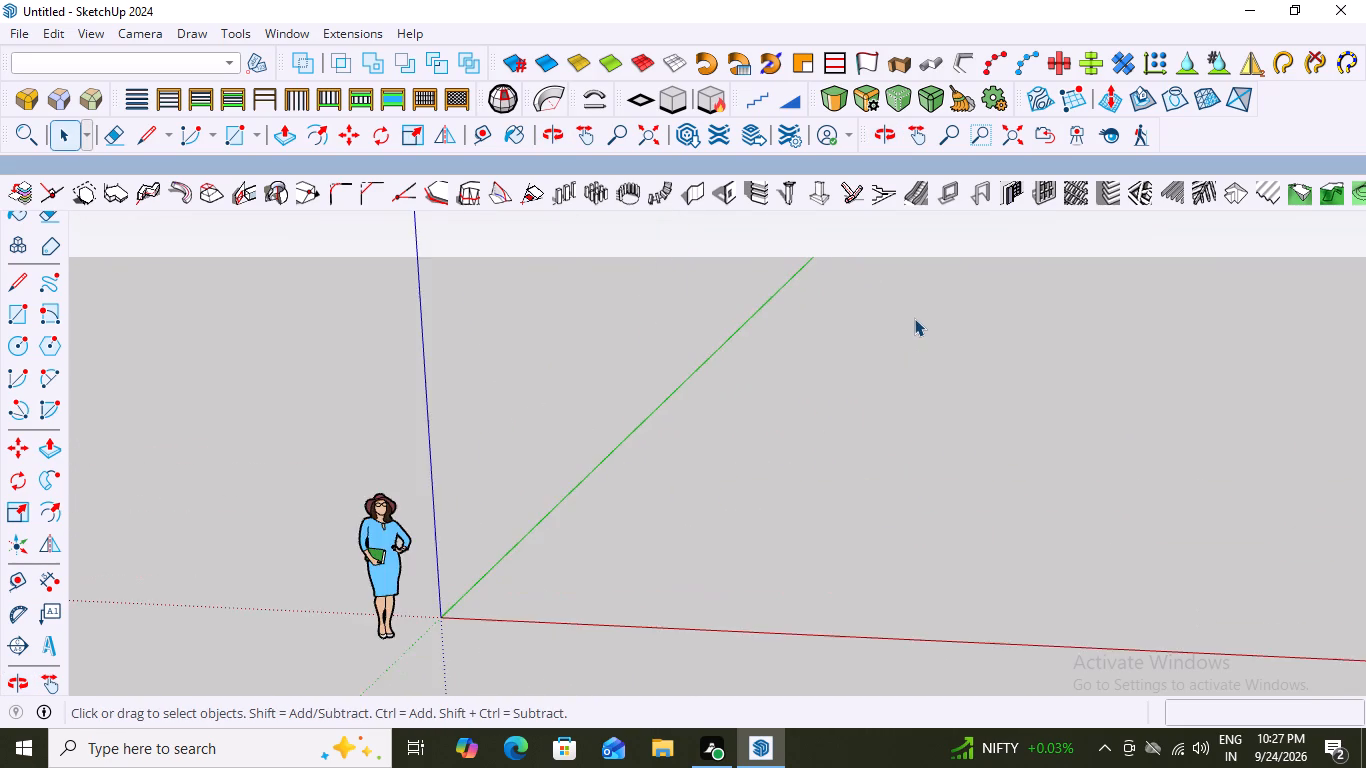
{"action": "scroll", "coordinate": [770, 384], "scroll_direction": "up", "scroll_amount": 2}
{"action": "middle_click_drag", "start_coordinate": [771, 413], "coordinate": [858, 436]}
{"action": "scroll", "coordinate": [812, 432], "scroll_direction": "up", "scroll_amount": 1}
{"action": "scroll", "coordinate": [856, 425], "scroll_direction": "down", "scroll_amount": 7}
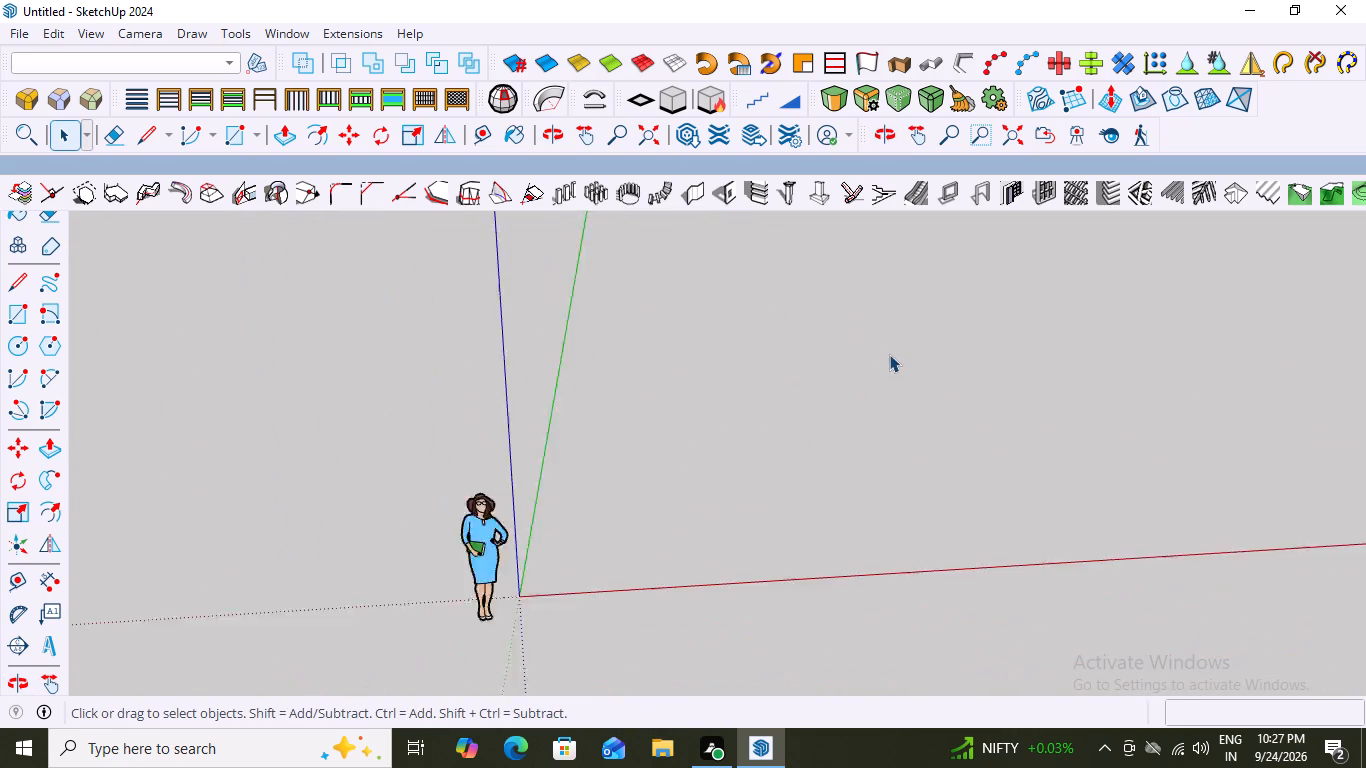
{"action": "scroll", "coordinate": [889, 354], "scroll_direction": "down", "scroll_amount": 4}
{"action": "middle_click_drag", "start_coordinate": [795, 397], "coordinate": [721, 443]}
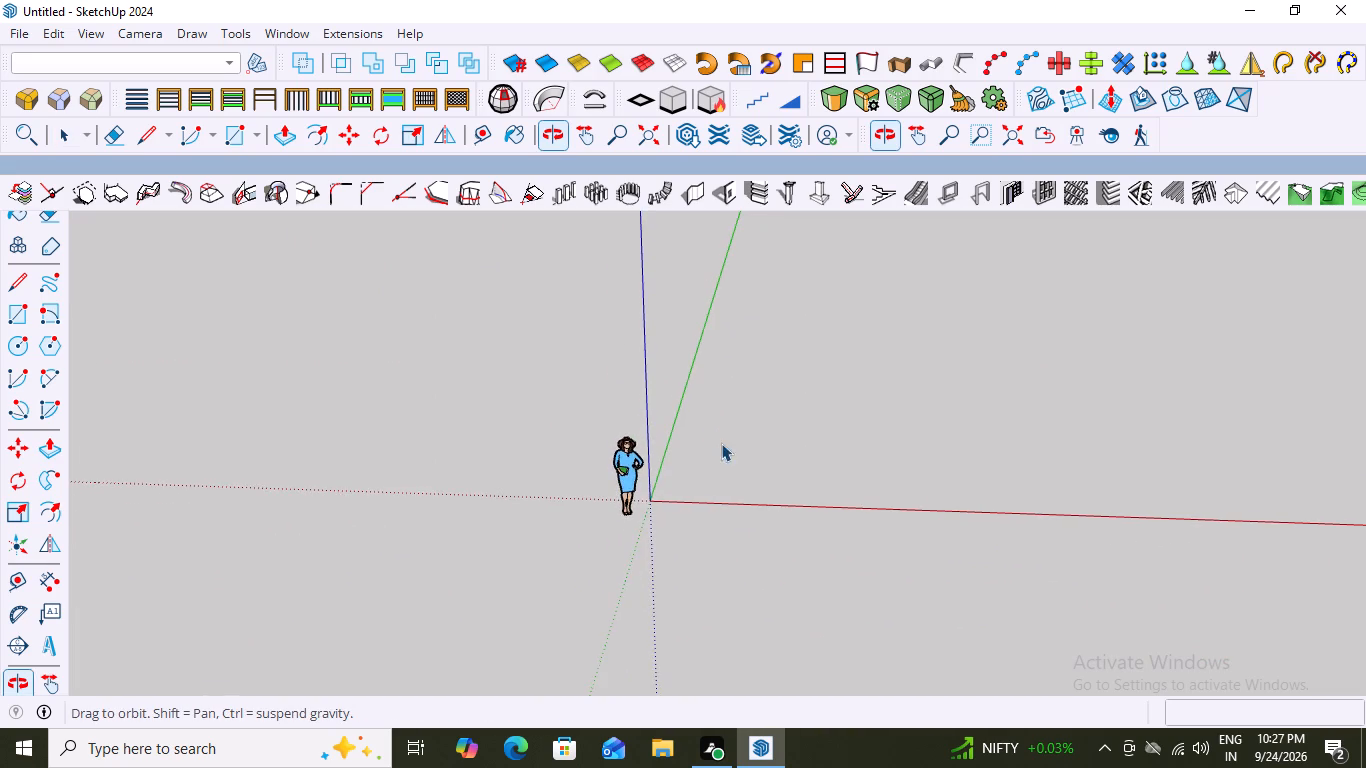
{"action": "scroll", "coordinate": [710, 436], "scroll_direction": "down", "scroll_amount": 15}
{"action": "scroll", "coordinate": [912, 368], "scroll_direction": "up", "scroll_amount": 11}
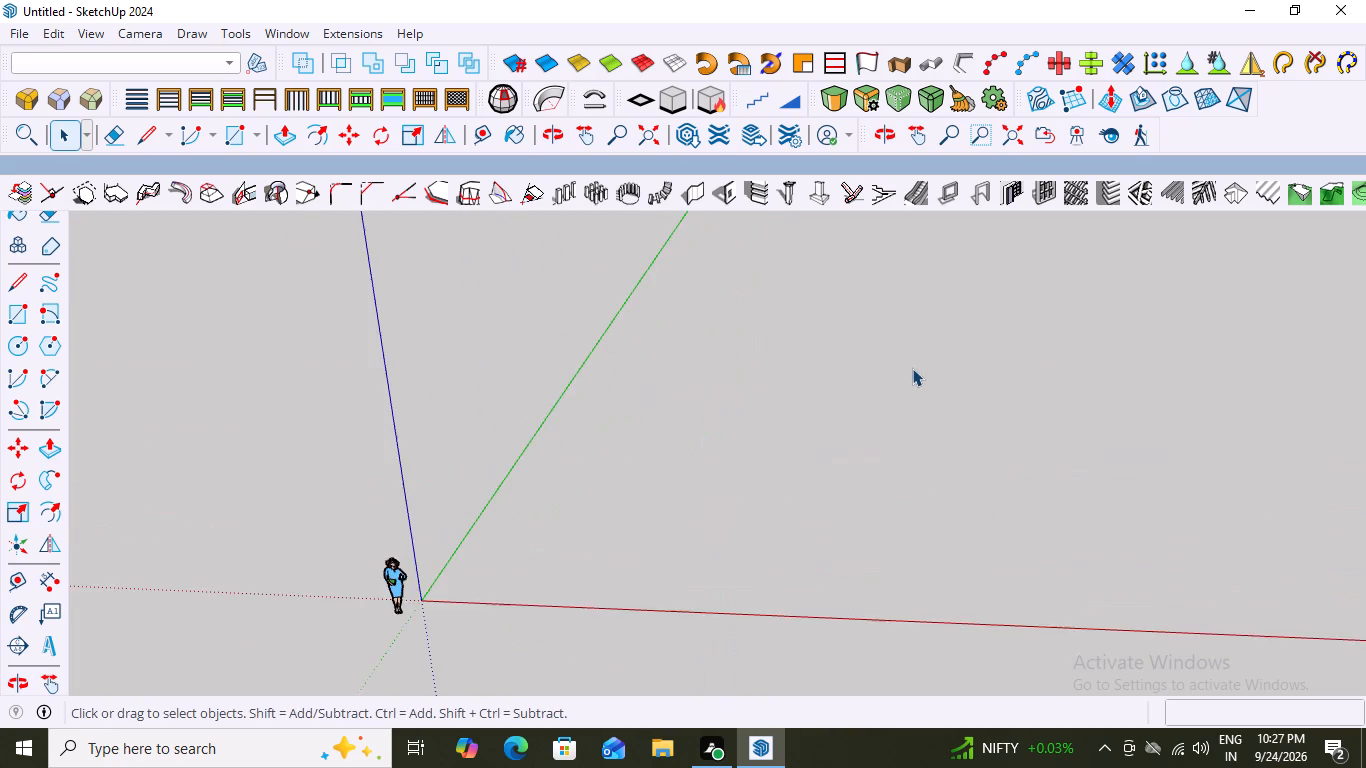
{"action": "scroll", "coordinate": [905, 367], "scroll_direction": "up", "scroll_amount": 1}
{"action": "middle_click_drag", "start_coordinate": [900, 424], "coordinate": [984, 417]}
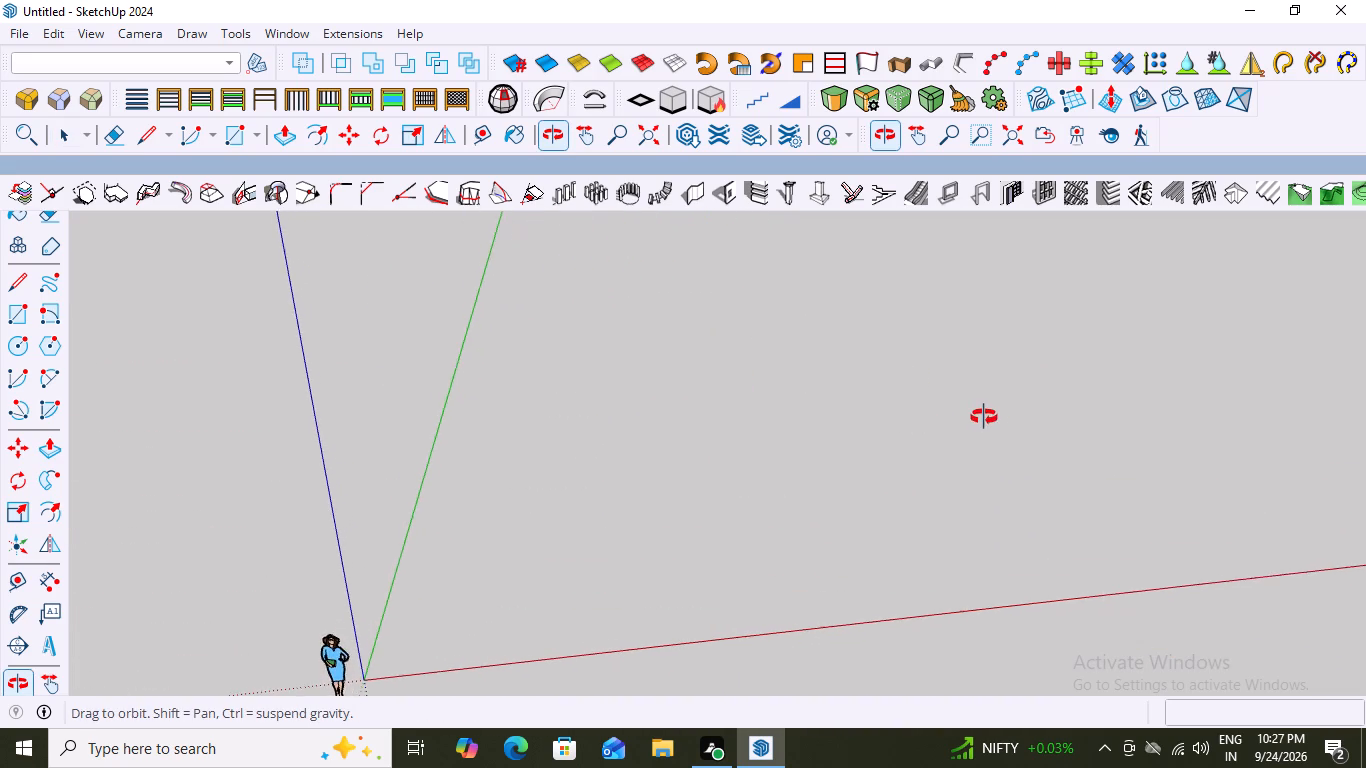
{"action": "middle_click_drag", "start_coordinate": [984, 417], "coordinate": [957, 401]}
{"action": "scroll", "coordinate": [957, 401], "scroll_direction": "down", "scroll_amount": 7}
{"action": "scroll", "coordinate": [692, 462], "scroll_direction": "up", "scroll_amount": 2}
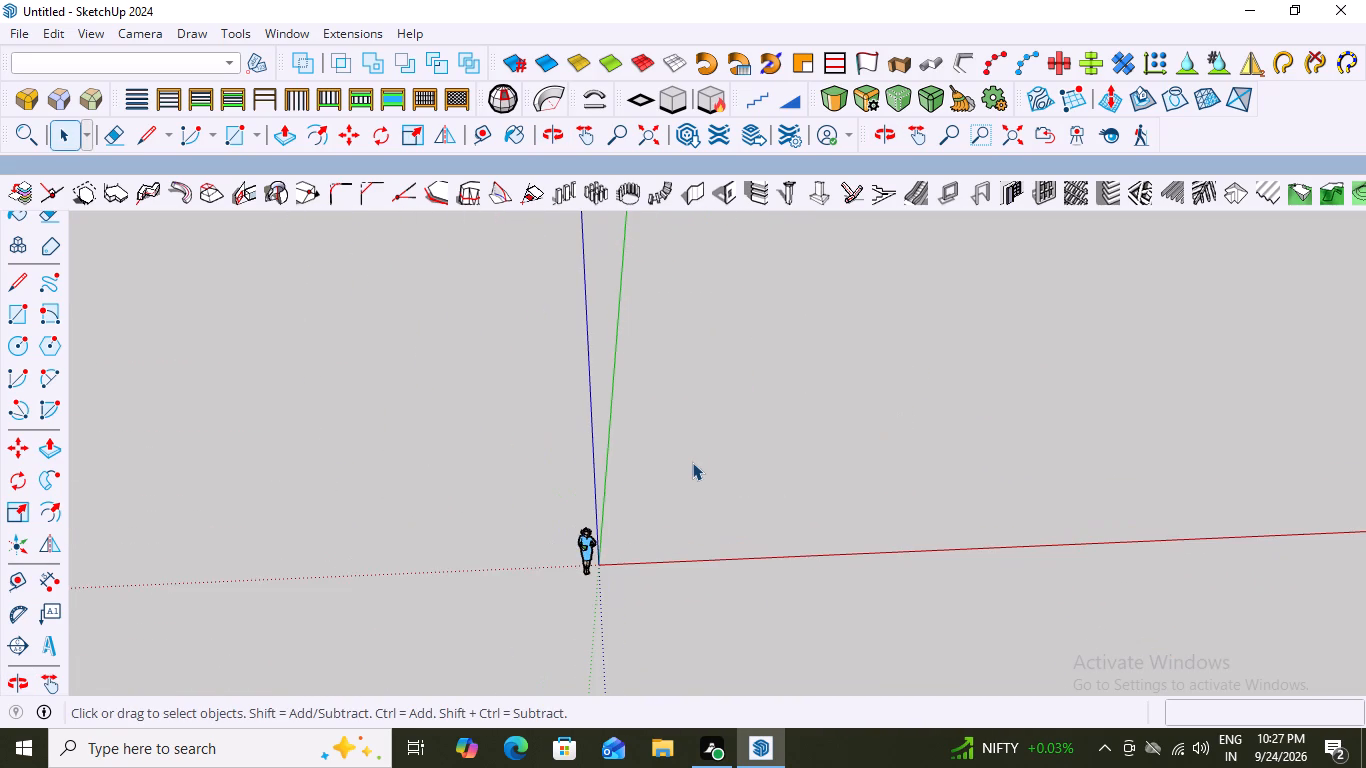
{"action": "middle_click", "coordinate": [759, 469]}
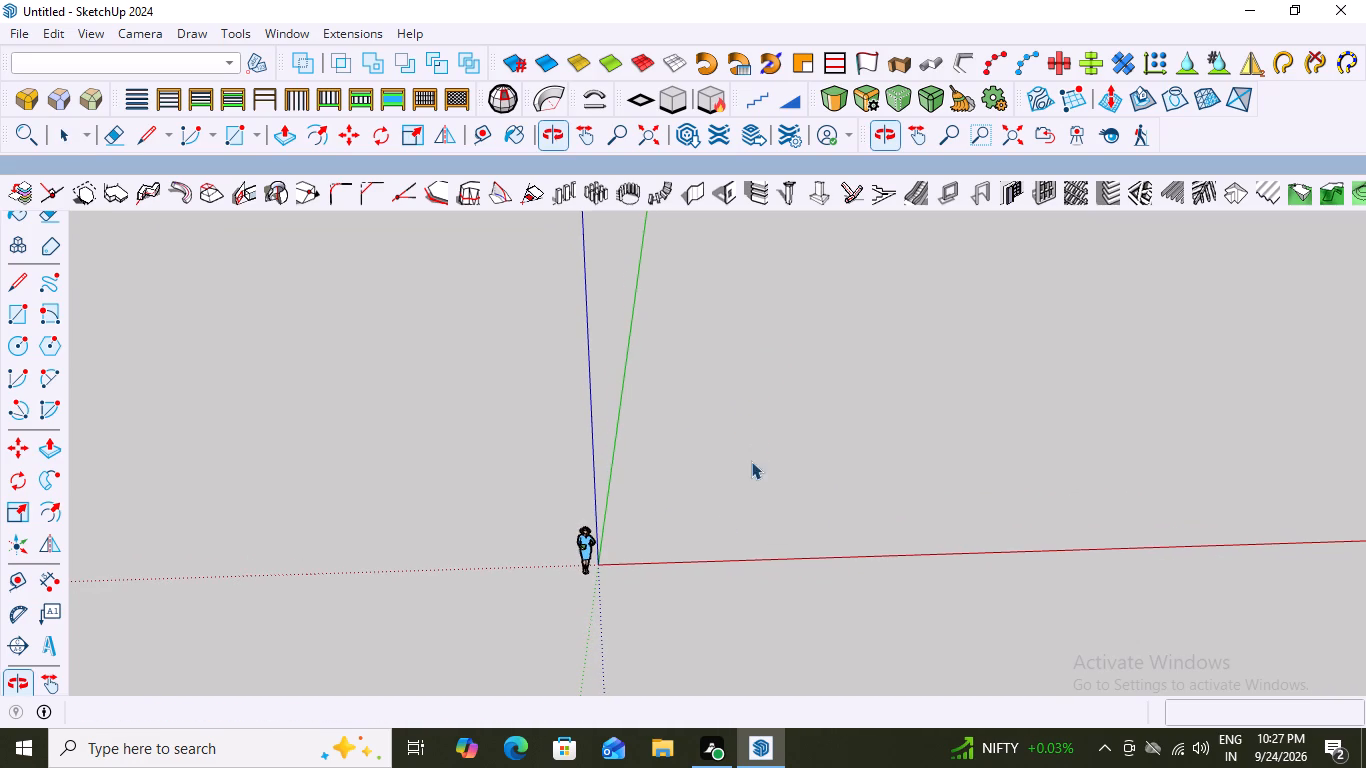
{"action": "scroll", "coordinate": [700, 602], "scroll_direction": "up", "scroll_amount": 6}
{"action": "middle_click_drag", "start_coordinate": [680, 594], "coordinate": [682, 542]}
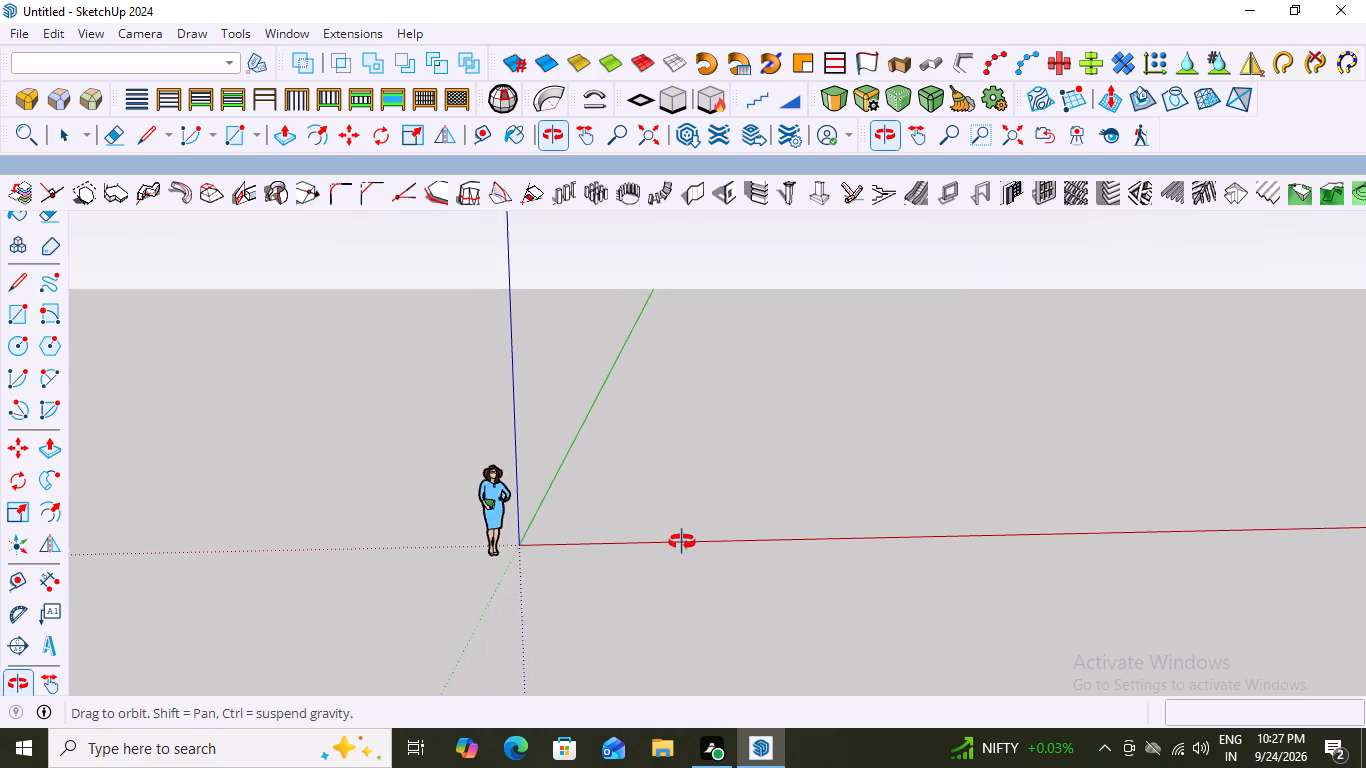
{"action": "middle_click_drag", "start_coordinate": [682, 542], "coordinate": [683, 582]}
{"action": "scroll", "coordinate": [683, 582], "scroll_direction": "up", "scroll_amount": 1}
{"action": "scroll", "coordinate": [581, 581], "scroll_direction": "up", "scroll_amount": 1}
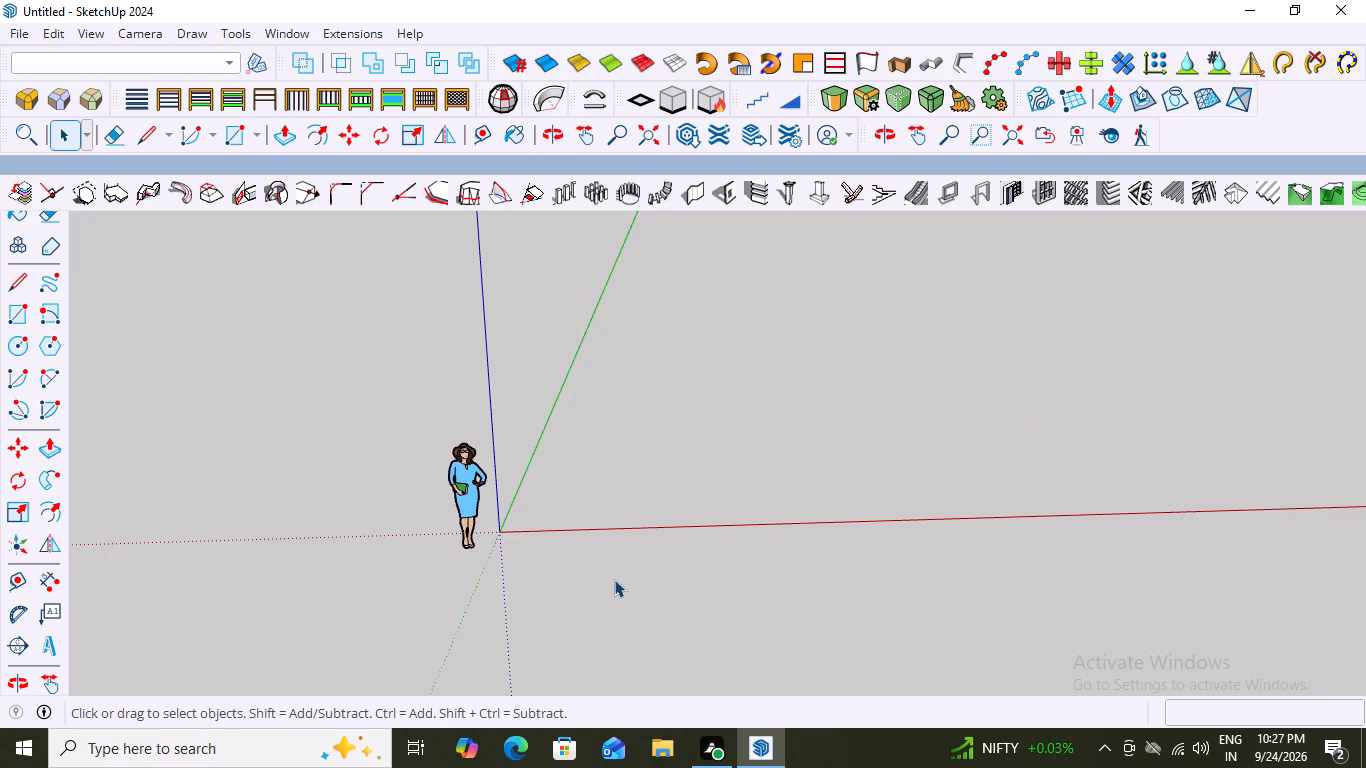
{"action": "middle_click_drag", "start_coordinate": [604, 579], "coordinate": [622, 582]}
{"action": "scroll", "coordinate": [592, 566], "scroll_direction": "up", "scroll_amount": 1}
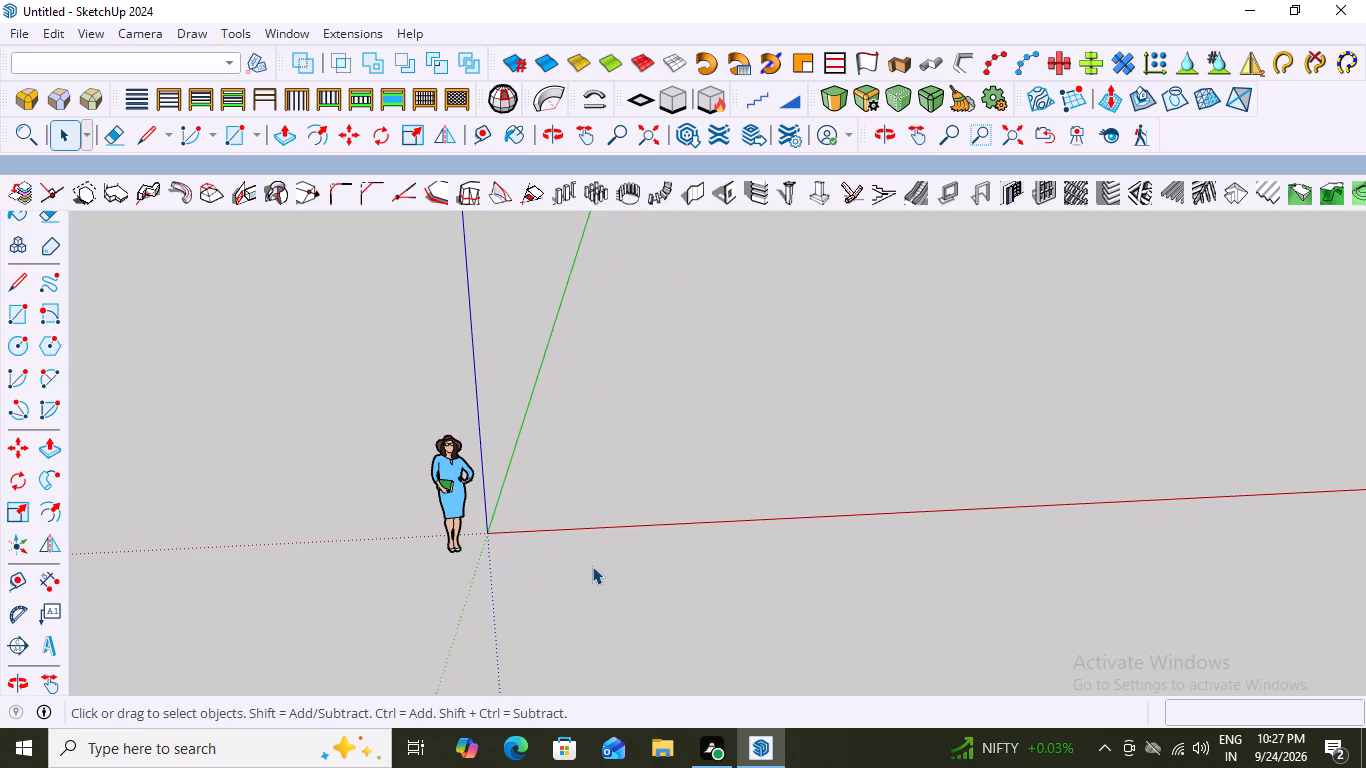
Place a construction guide parallel to the green axis, offset about 10' 7" along the positive red direction.
{"action": "key", "text": "t"}
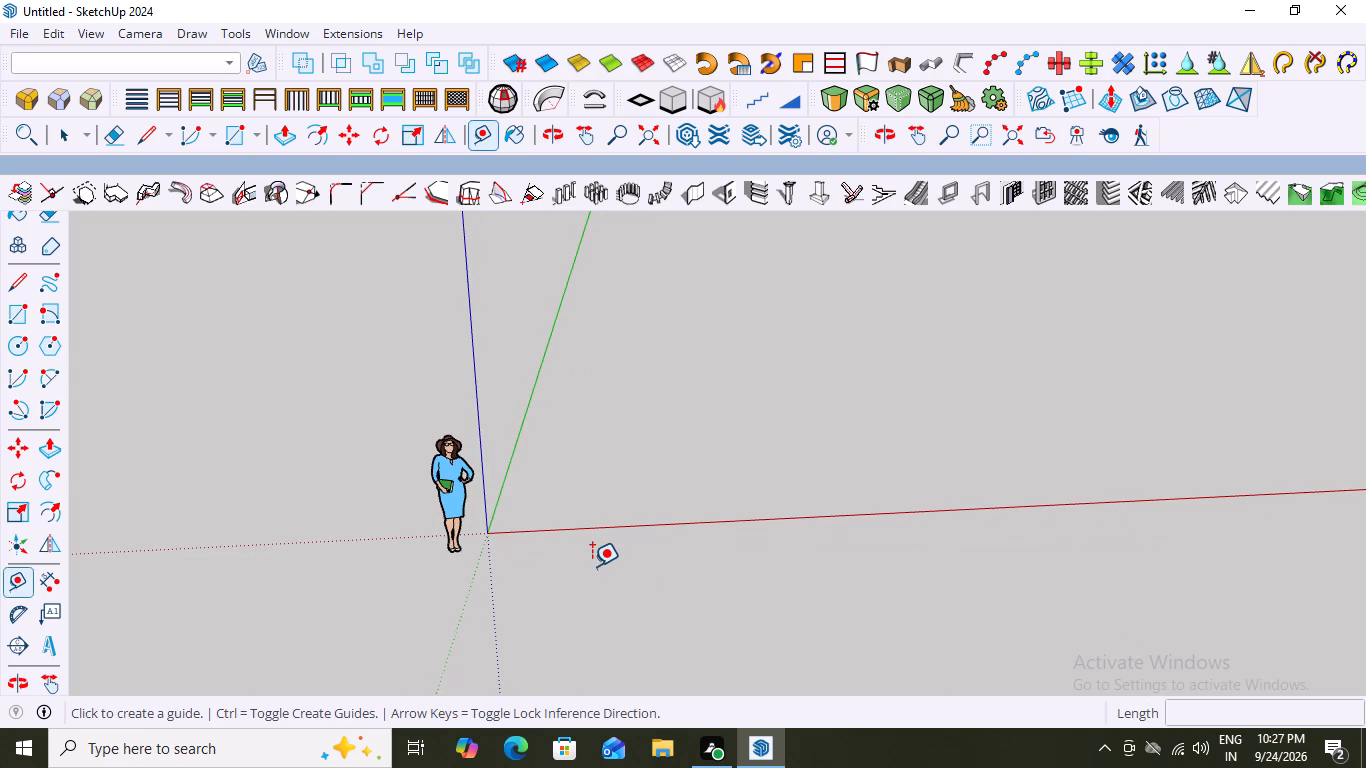
{"action": "left_click", "coordinate": [535, 369]}
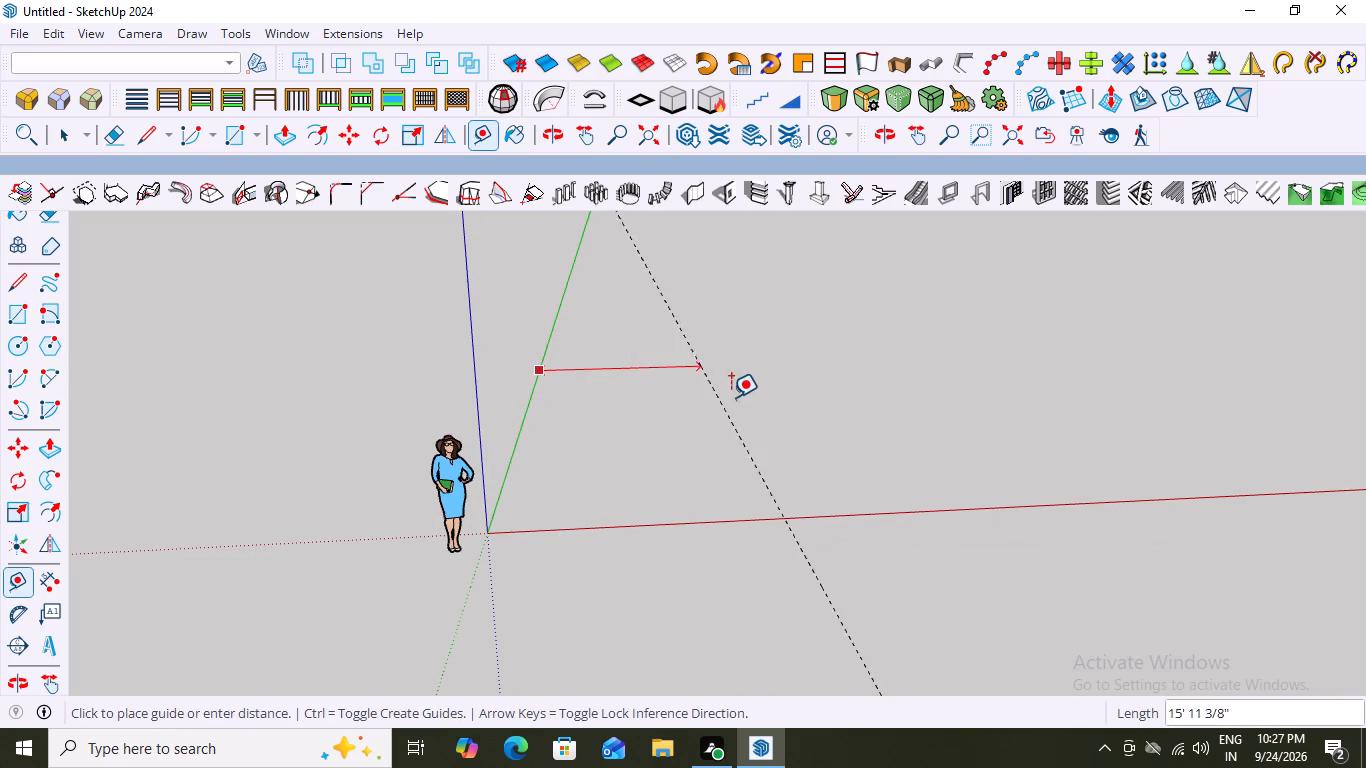
{"action": "scroll", "coordinate": [731, 397], "scroll_direction": "down", "scroll_amount": 7}
{"action": "scroll", "coordinate": [651, 414], "scroll_direction": "up", "scroll_amount": 7}
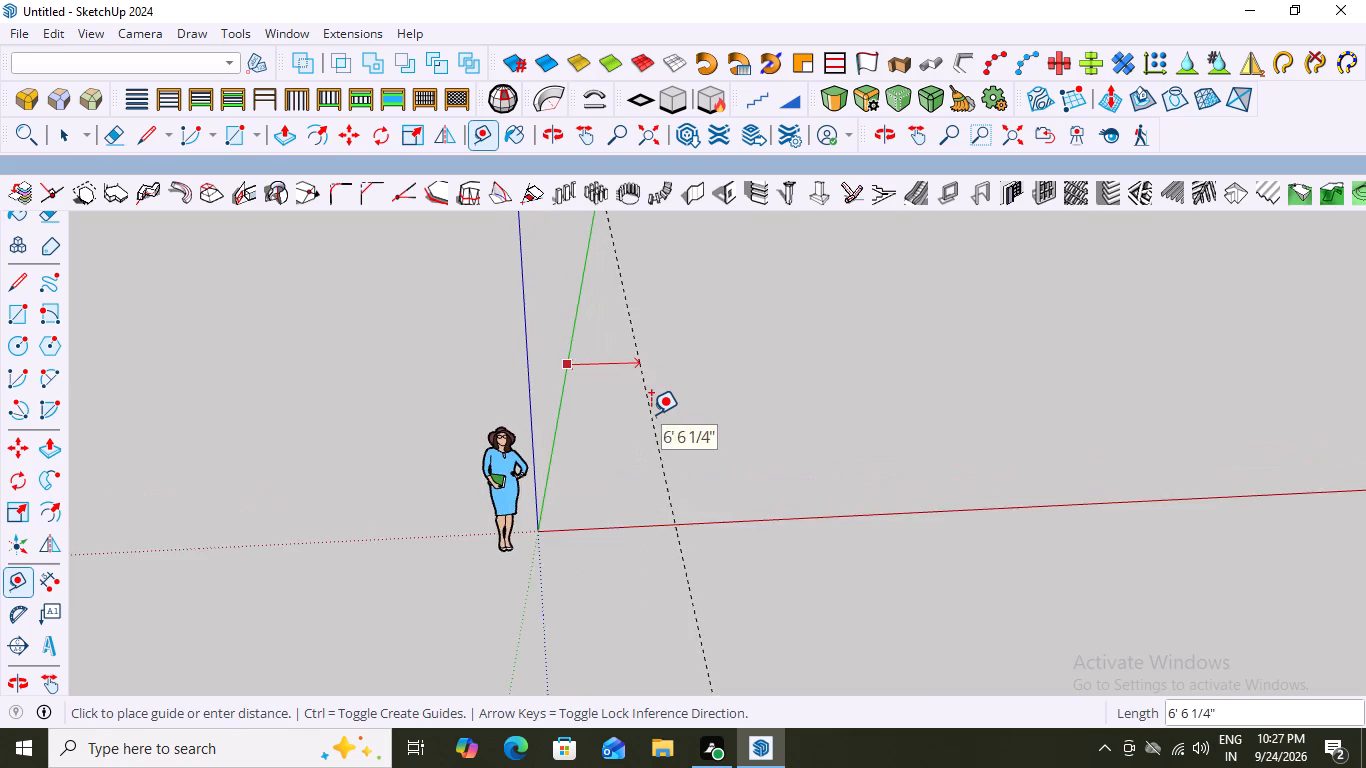
{"action": "scroll", "coordinate": [648, 391], "scroll_direction": "up", "scroll_amount": 1}
{"action": "left_click", "coordinate": [686, 361]}
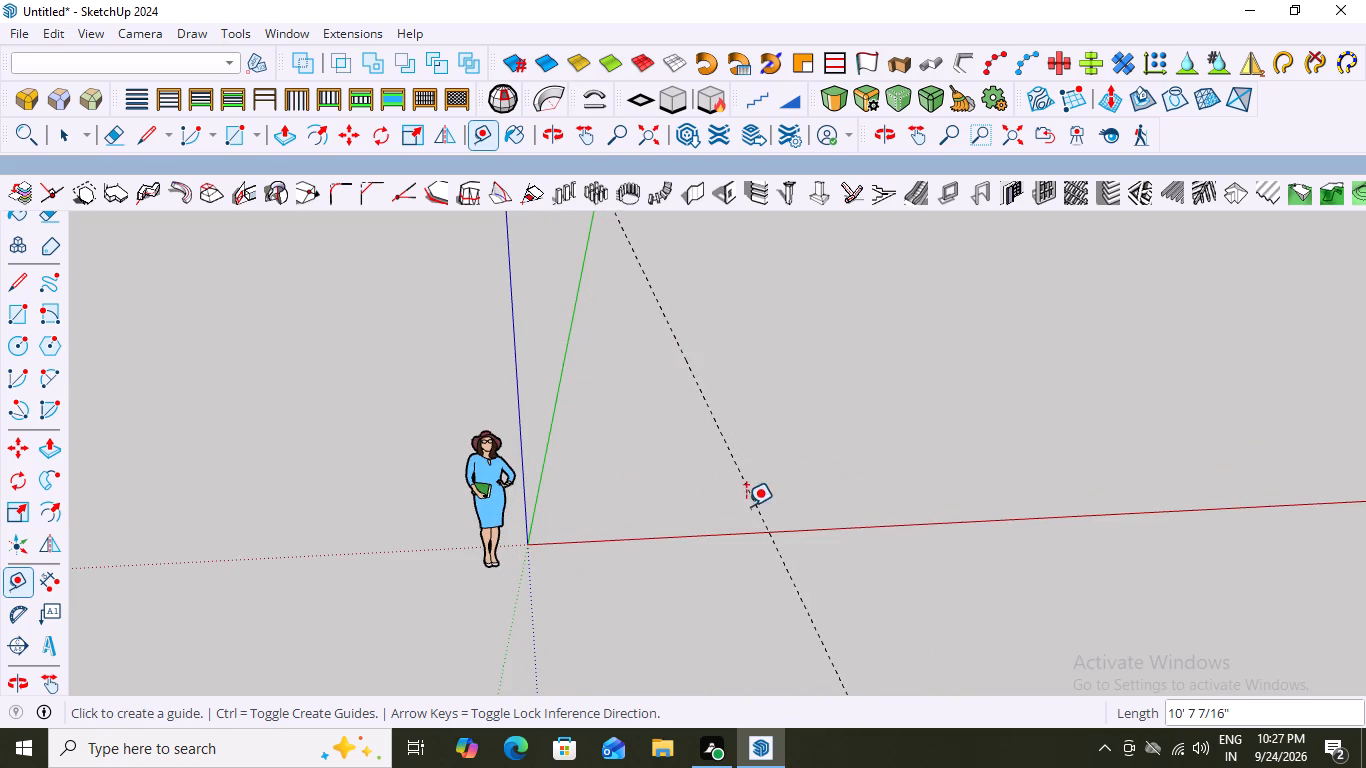
Delete the default human scale figure standing beside the origin.
{"action": "scroll", "coordinate": [713, 506], "scroll_direction": "down", "scroll_amount": 20}
{"action": "scroll", "coordinate": [713, 506], "scroll_direction": "down", "scroll_amount": 8}
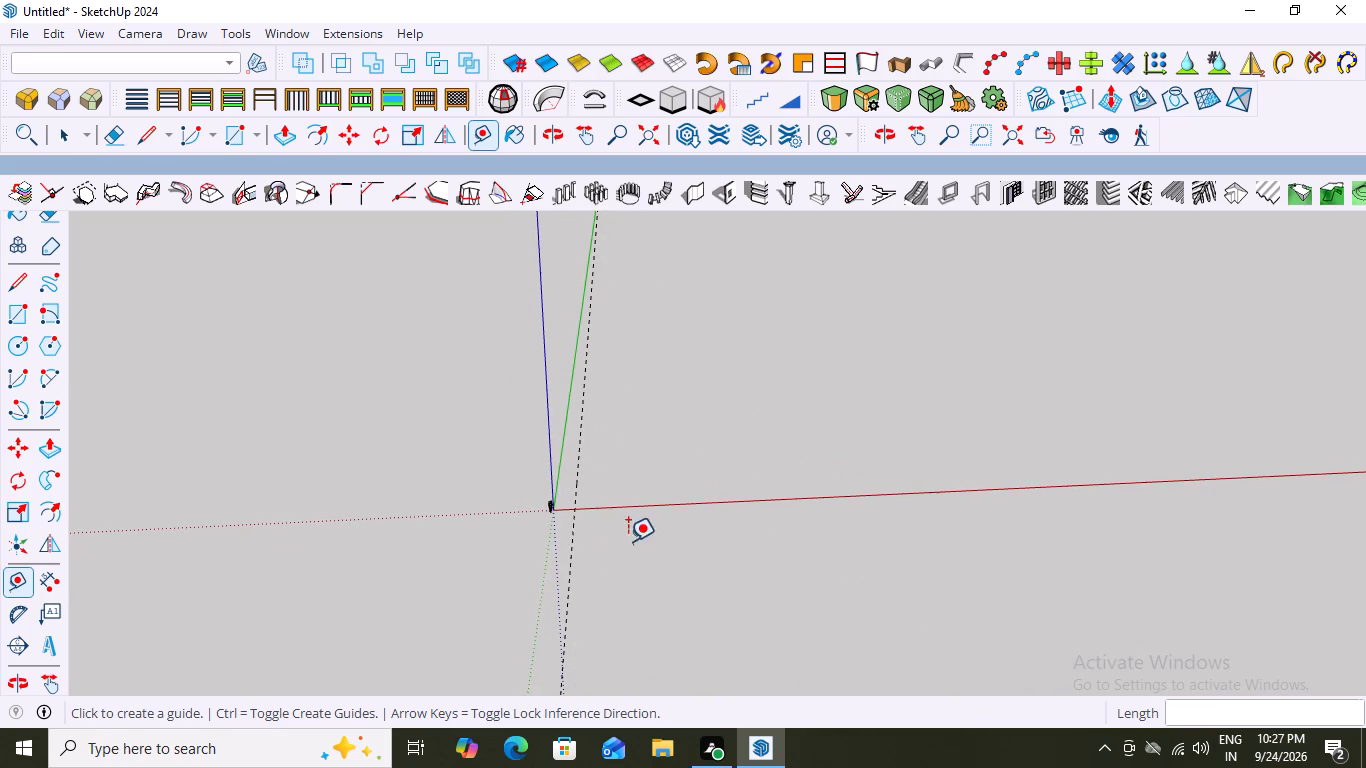
{"action": "scroll", "coordinate": [597, 529], "scroll_direction": "up", "scroll_amount": 17}
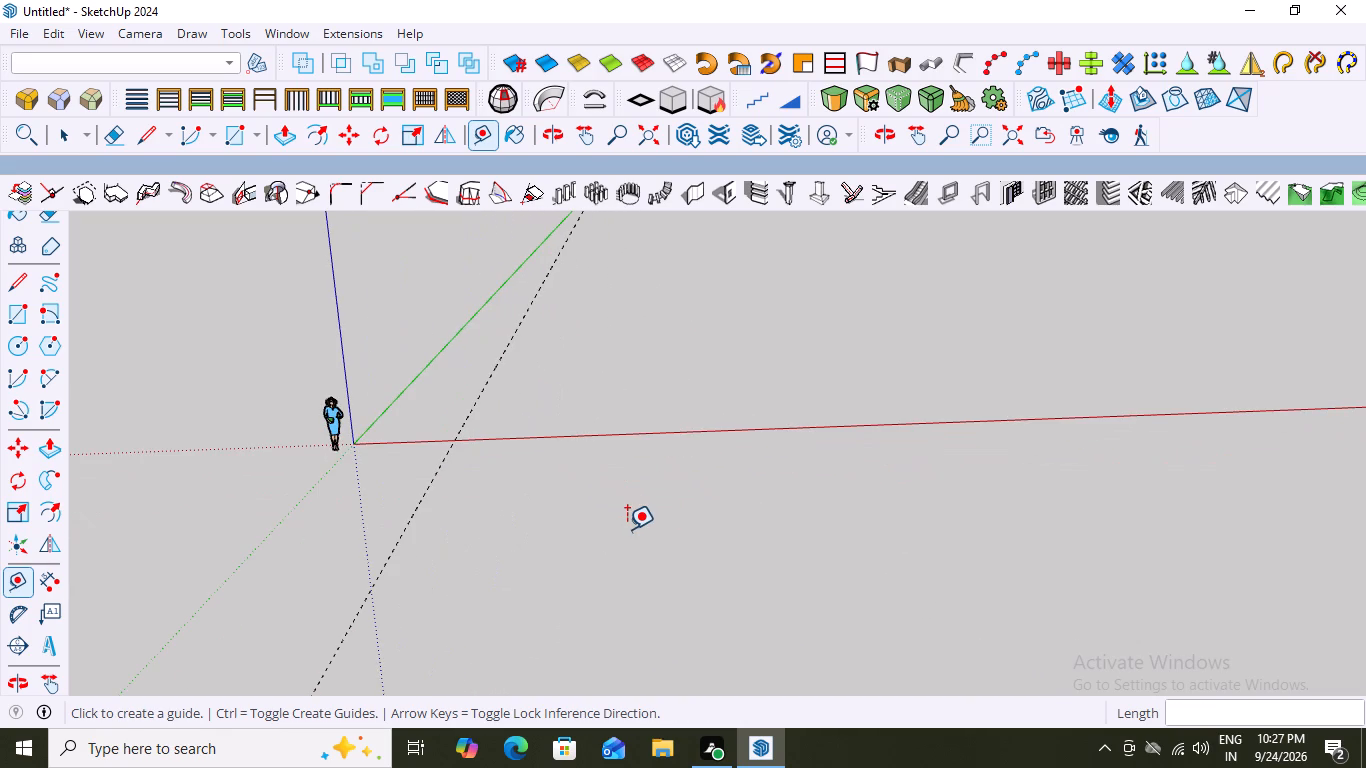
{"action": "key", "text": "space"}
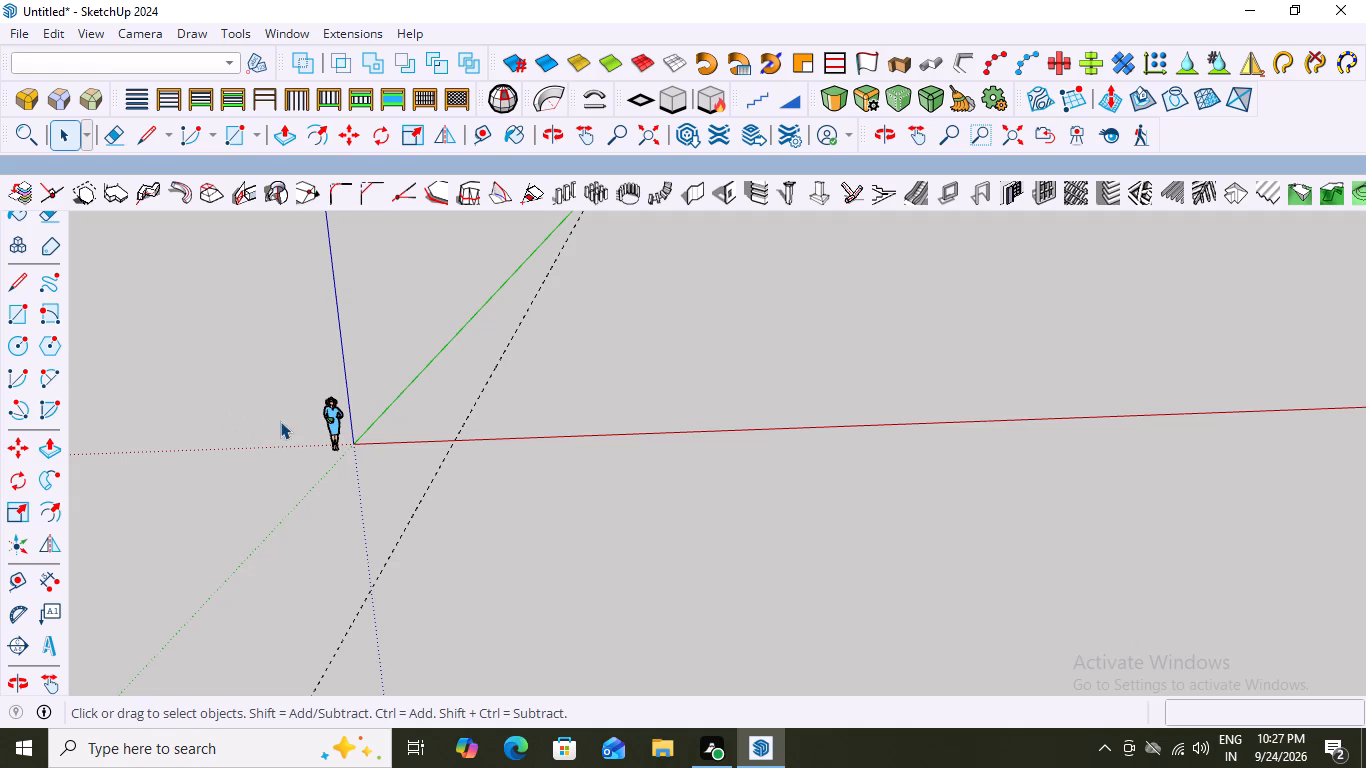
{"action": "left_click", "coordinate": [327, 421]}
{"action": "key", "text": "Delete"}
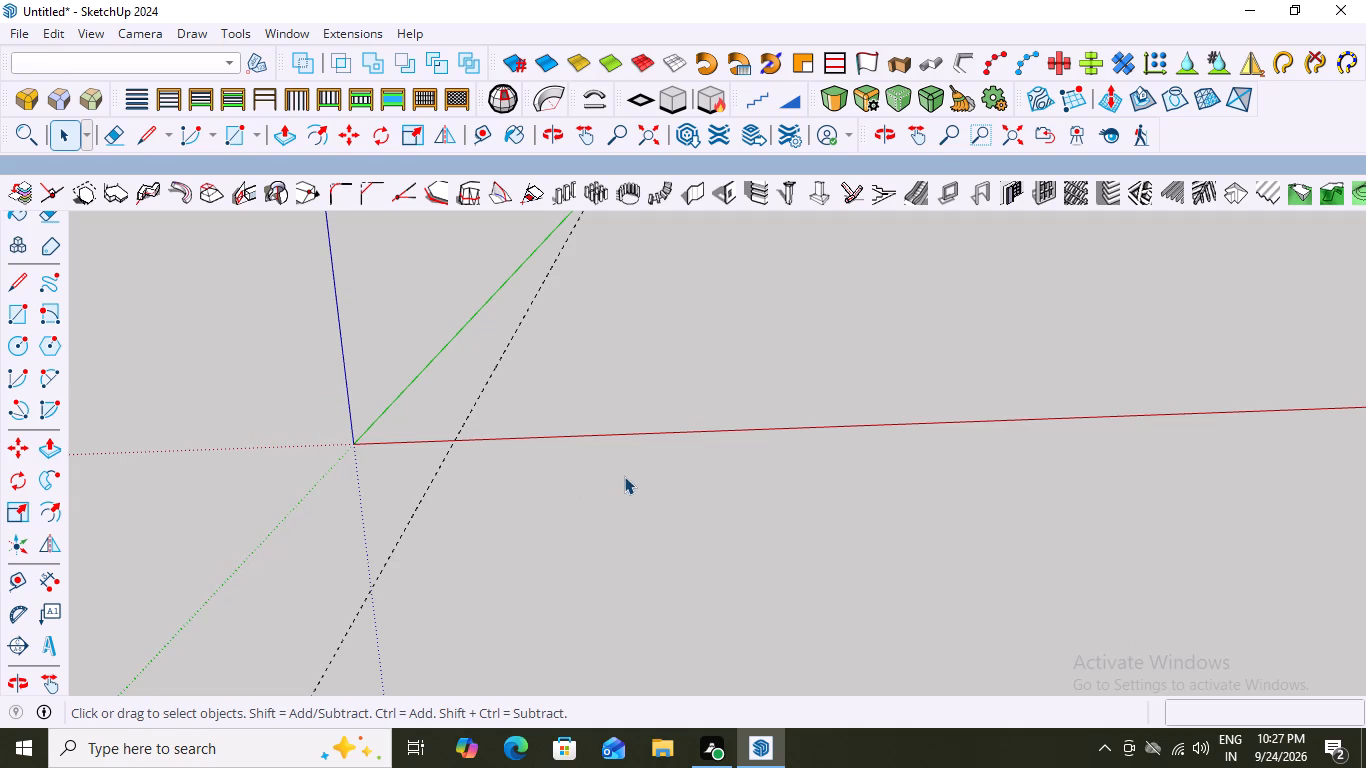
Place a construction guide parallel to the red axis, offset about 42' 3" along the positive green direction.
{"action": "key", "text": "t"}
{"action": "left_click", "coordinate": [735, 425]}
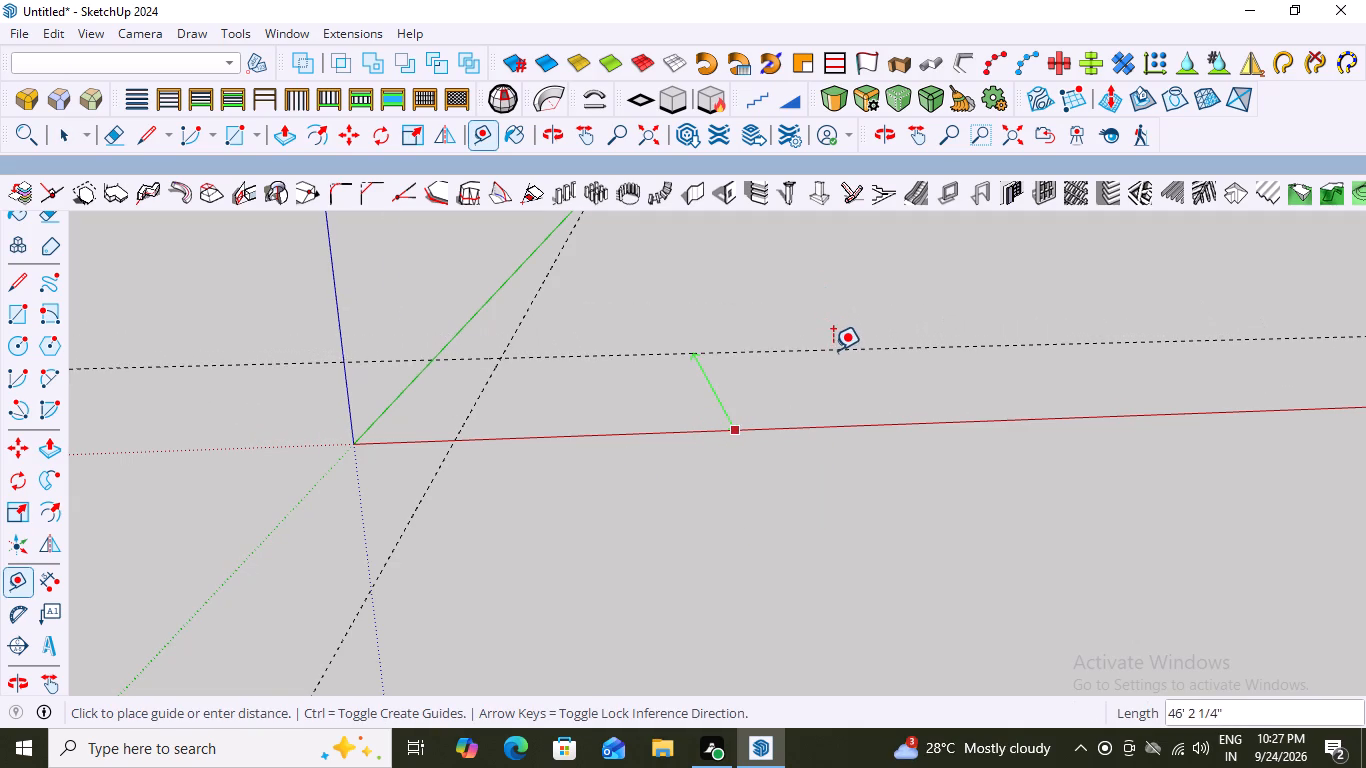
{"action": "scroll", "coordinate": [833, 350], "scroll_direction": "down", "scroll_amount": 11}
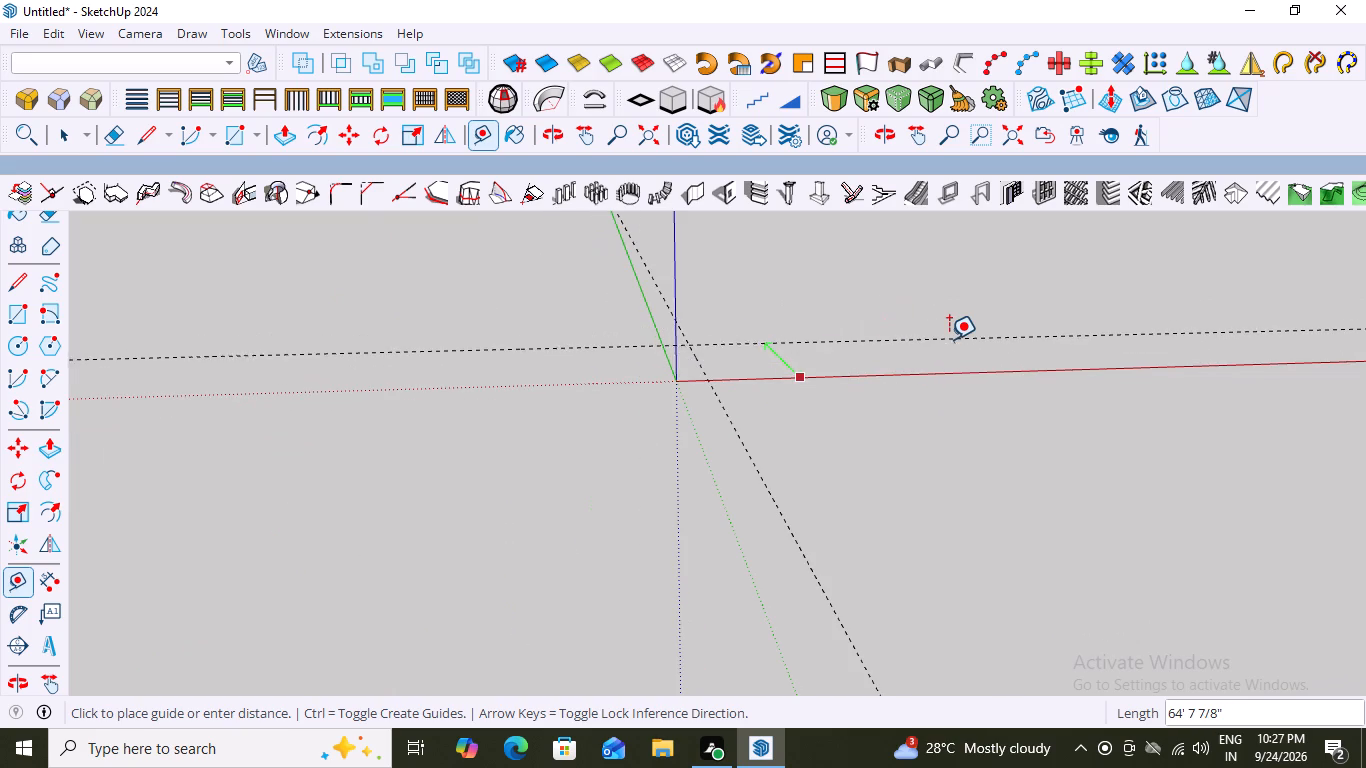
{"action": "scroll", "coordinate": [949, 339], "scroll_direction": "up", "scroll_amount": 4}
{"action": "scroll", "coordinate": [949, 339], "scroll_direction": "down", "scroll_amount": 4}
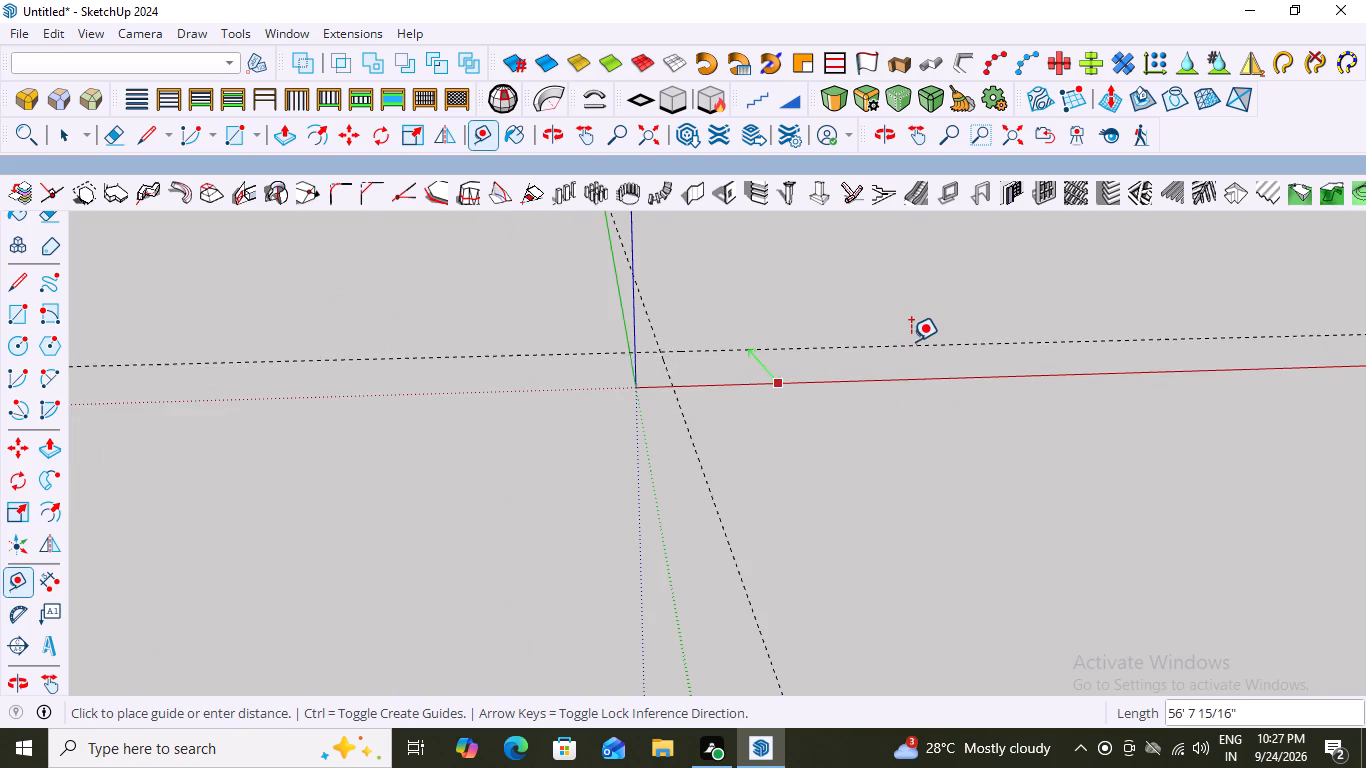
{"action": "scroll", "coordinate": [911, 341], "scroll_direction": "up", "scroll_amount": 3}
{"action": "left_click", "coordinate": [915, 355]}
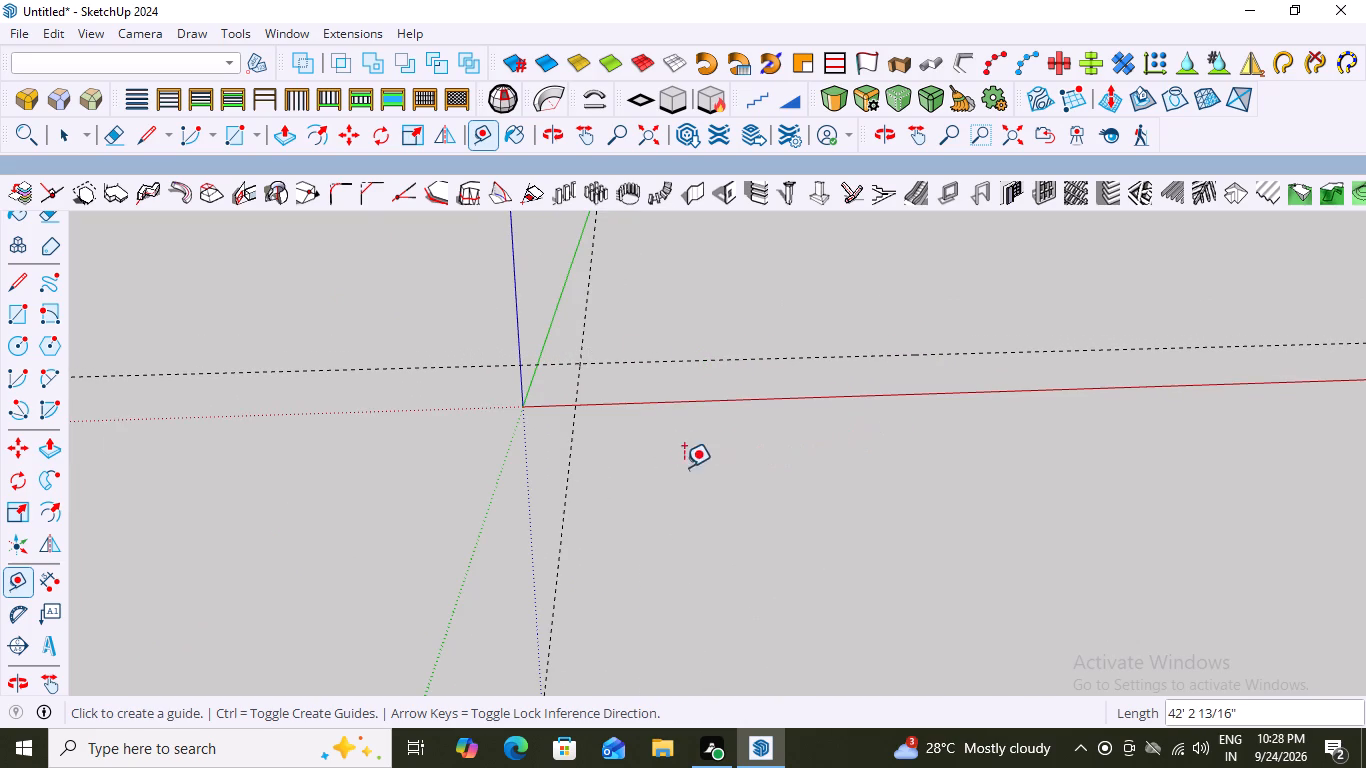
{"action": "scroll", "coordinate": [657, 324], "scroll_direction": "down", "scroll_amount": 8}
{"action": "key", "text": "space"}
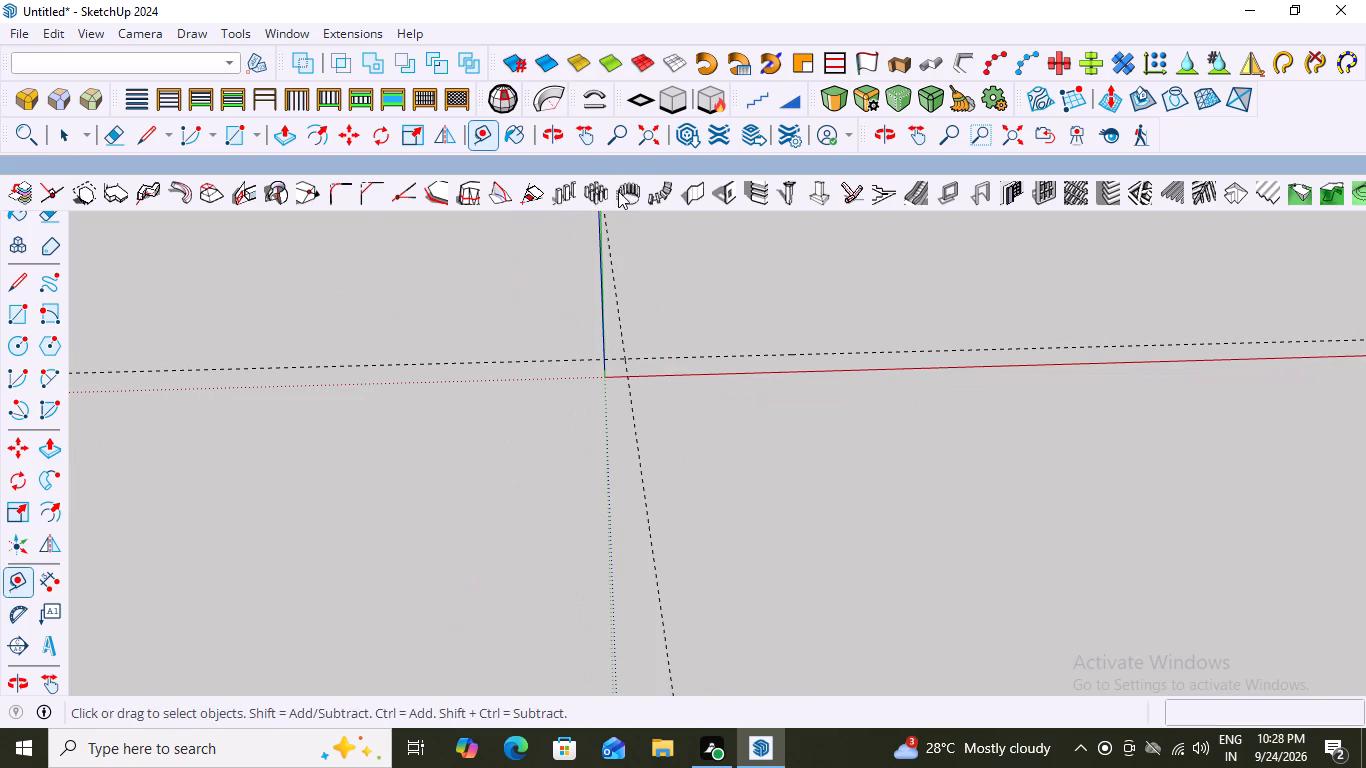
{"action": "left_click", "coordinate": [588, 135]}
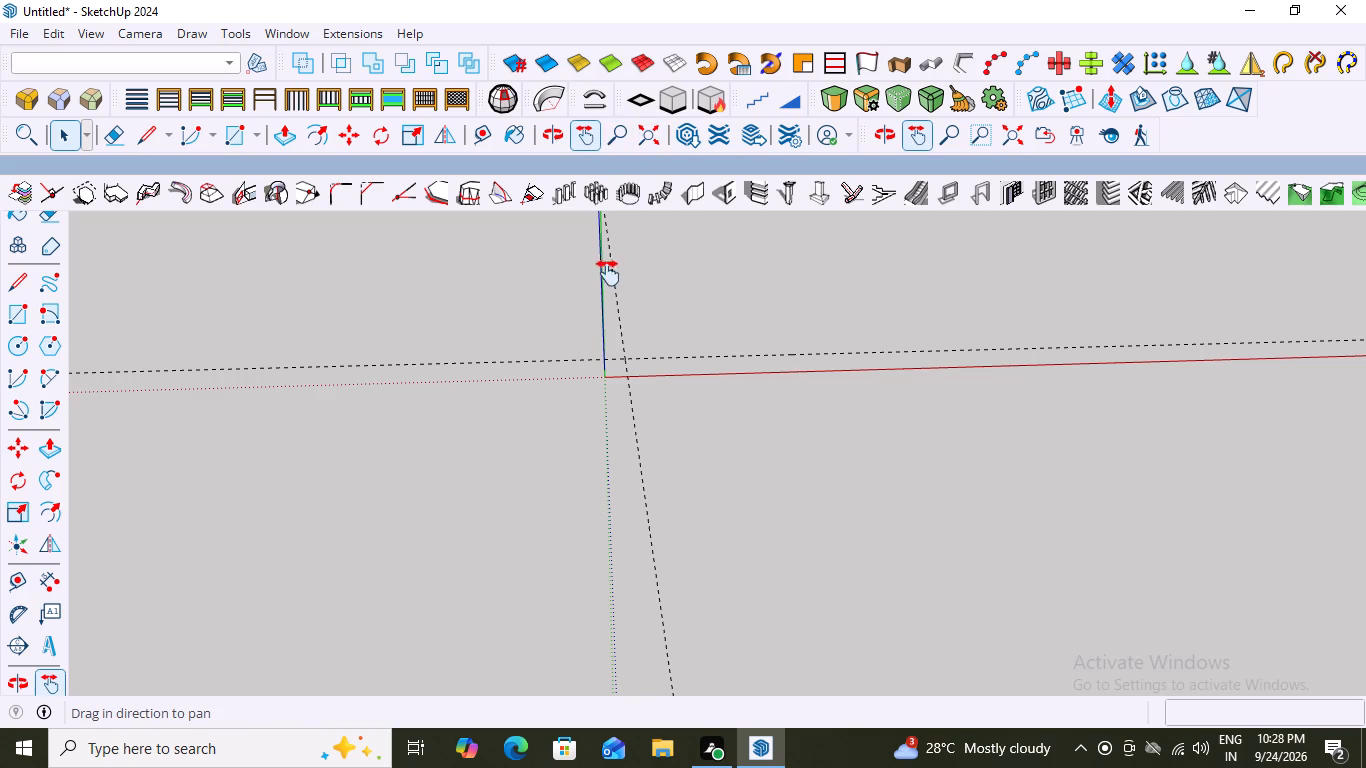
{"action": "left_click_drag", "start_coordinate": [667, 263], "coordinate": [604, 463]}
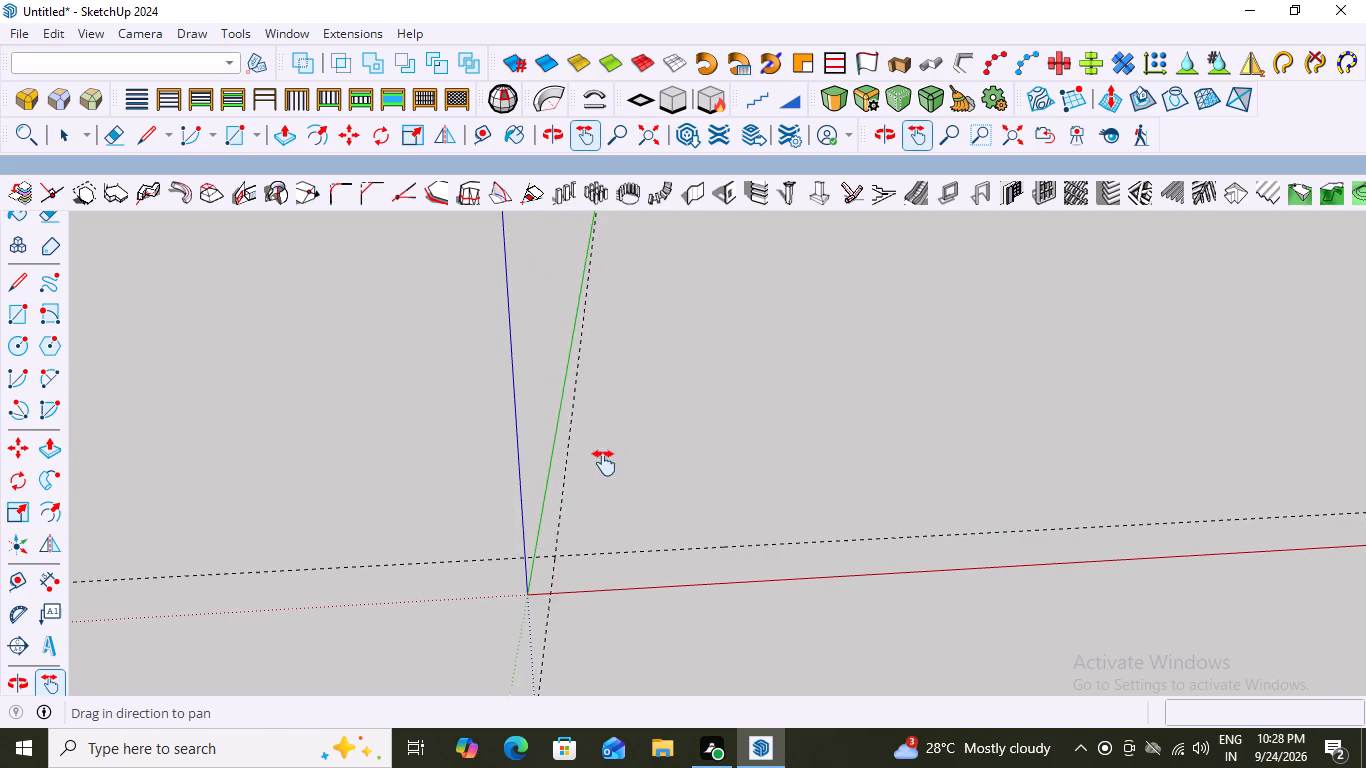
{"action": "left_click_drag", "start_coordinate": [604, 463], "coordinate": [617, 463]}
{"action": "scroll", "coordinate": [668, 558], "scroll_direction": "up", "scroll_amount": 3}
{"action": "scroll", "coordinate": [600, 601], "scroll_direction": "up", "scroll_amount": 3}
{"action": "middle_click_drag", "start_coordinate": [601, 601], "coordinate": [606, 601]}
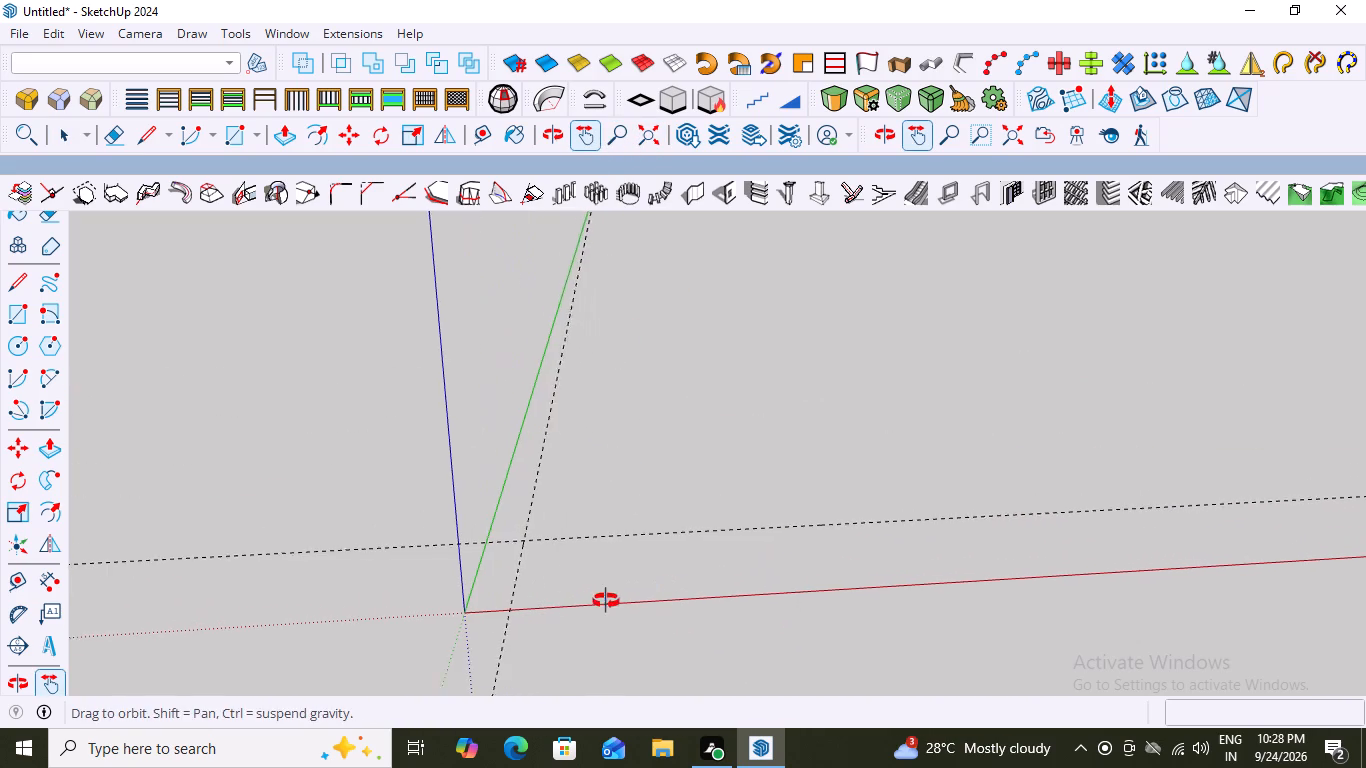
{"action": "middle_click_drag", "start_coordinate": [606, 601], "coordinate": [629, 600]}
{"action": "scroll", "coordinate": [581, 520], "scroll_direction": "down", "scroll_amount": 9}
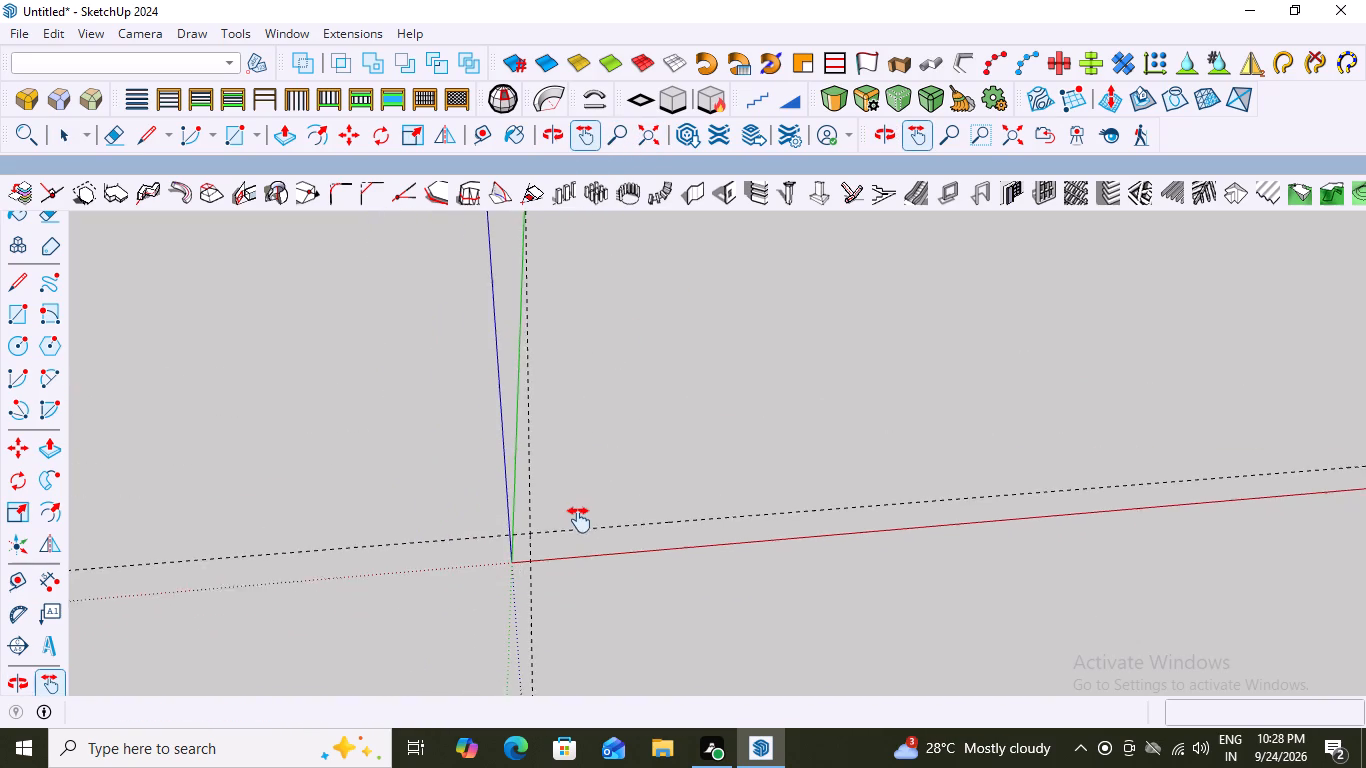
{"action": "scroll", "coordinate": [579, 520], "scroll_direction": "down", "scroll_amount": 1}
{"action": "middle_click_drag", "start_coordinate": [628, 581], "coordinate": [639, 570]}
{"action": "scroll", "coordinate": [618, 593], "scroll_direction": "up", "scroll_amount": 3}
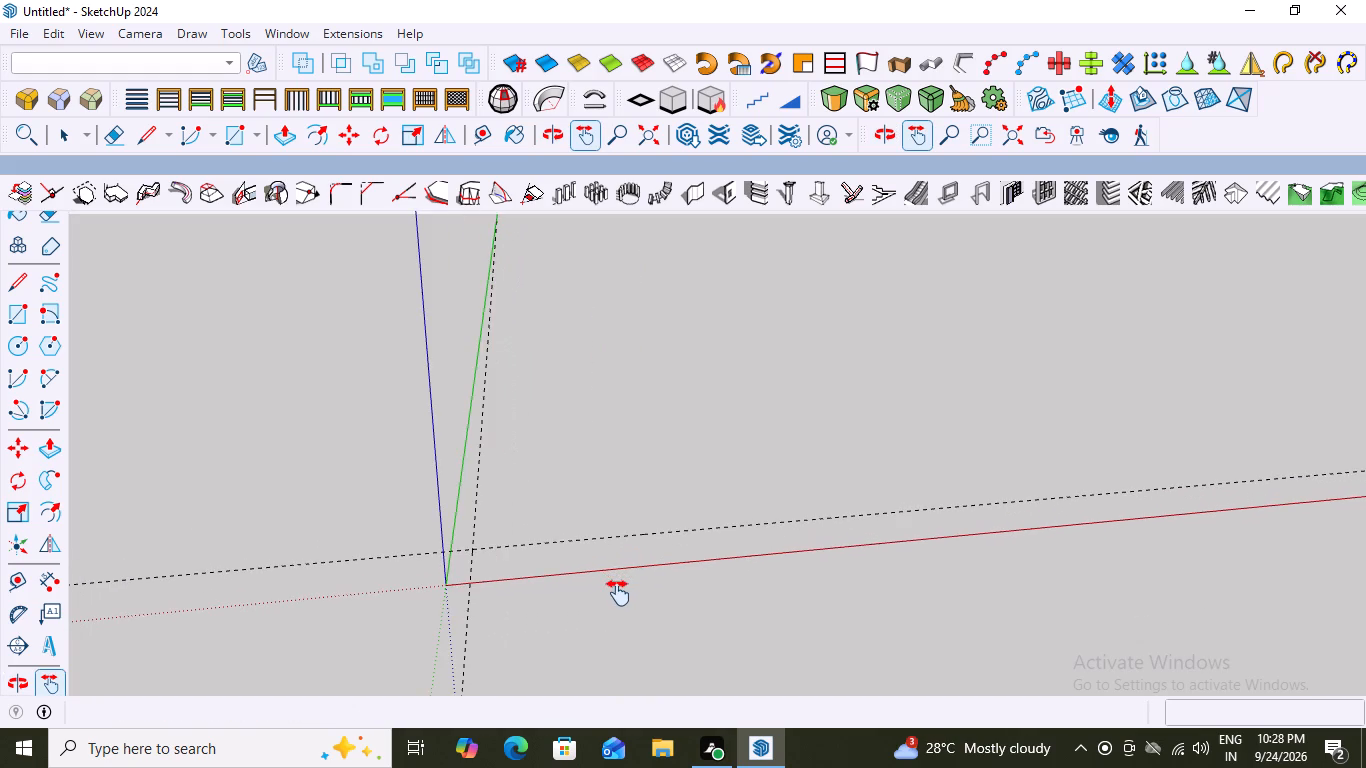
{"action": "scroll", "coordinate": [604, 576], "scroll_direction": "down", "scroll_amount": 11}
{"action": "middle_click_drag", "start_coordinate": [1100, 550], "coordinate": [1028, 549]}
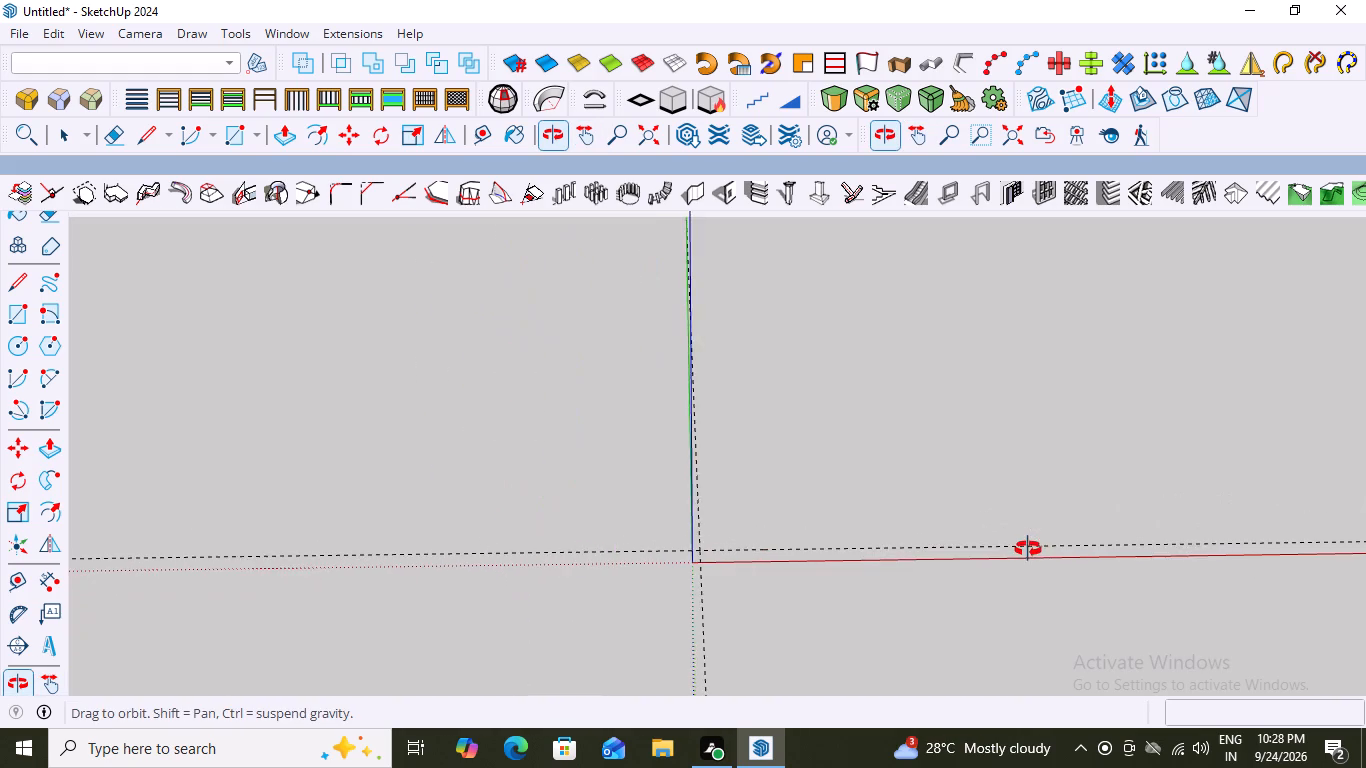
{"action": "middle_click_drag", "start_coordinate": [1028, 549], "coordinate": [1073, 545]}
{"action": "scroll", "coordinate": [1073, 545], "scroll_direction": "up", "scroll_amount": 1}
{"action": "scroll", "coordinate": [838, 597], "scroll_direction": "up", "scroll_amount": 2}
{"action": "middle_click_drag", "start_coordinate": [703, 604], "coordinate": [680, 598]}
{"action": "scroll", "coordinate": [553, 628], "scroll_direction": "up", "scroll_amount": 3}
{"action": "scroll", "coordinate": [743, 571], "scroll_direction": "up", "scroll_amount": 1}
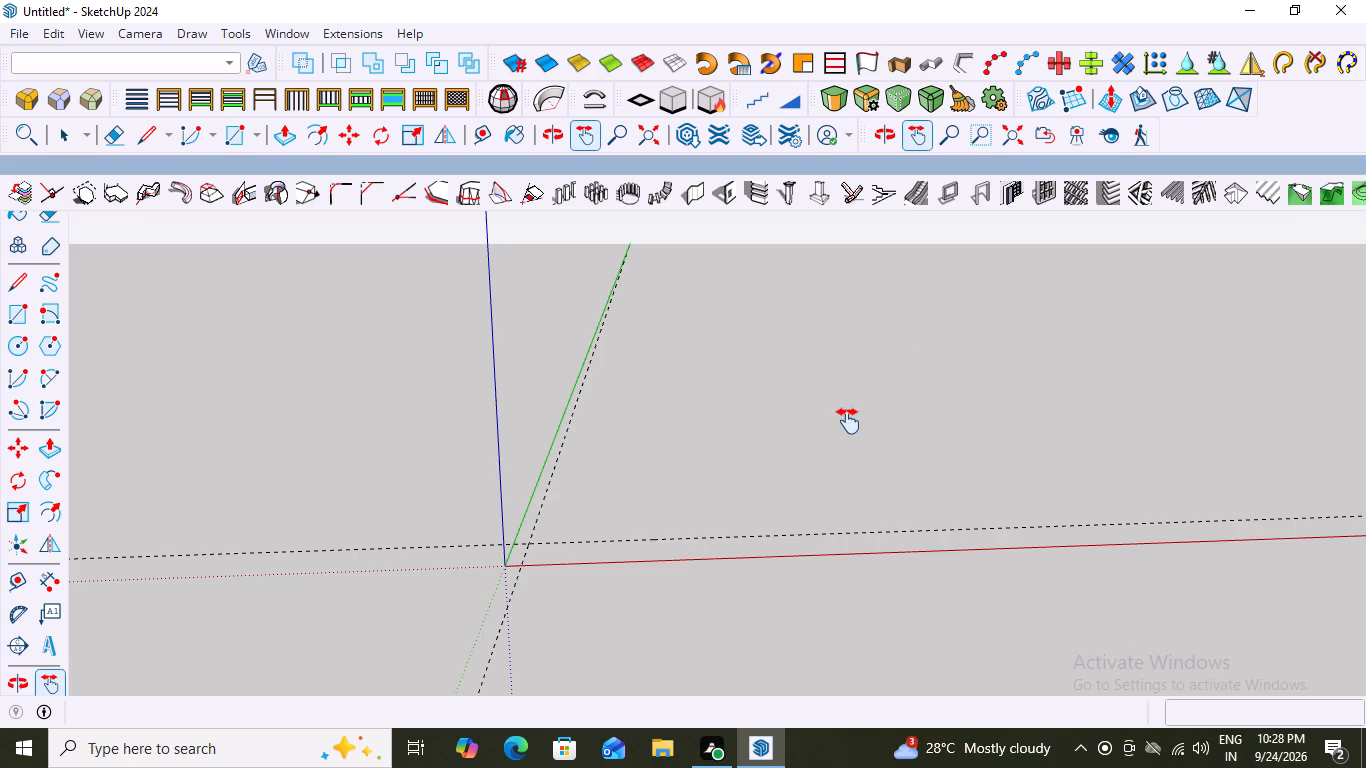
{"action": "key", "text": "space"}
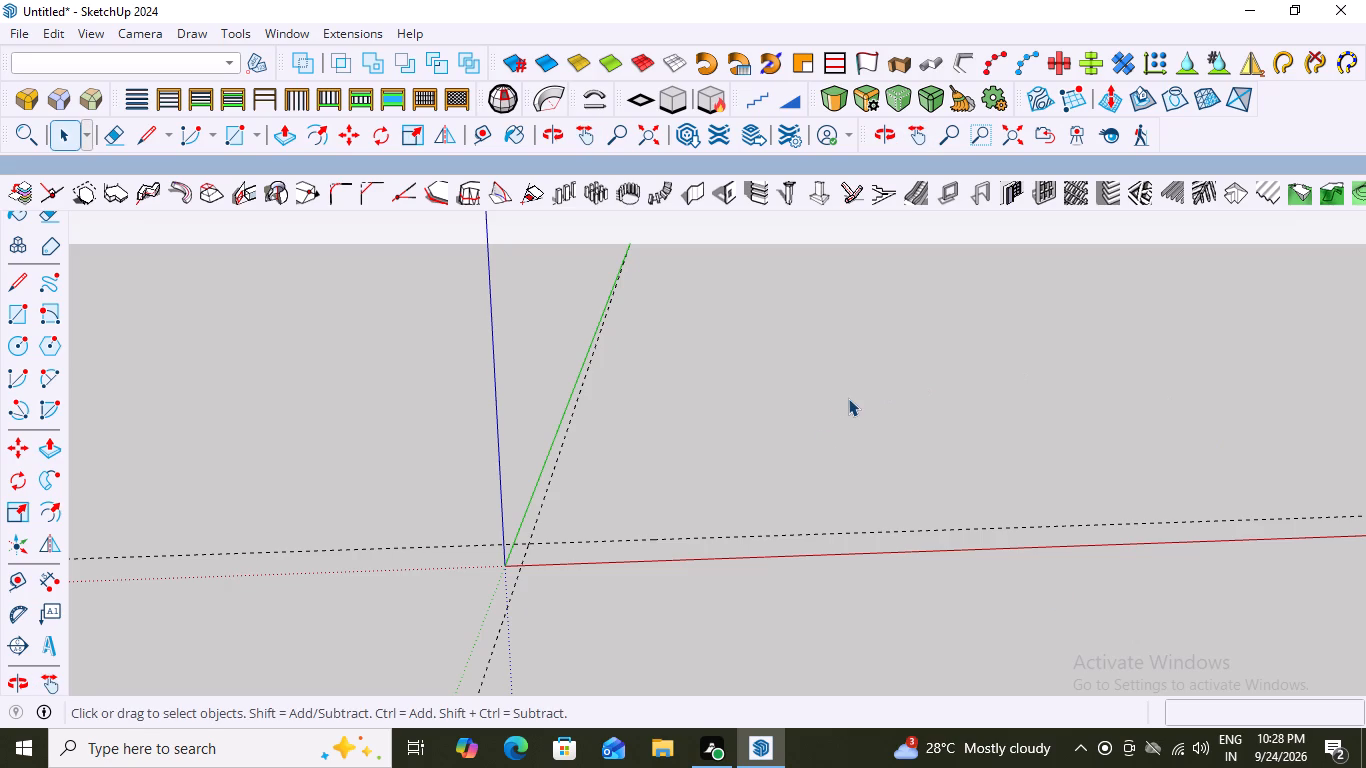
Activate the Tape Measure tool near the guides' crossing at the origin.
{"action": "key", "text": "t"}
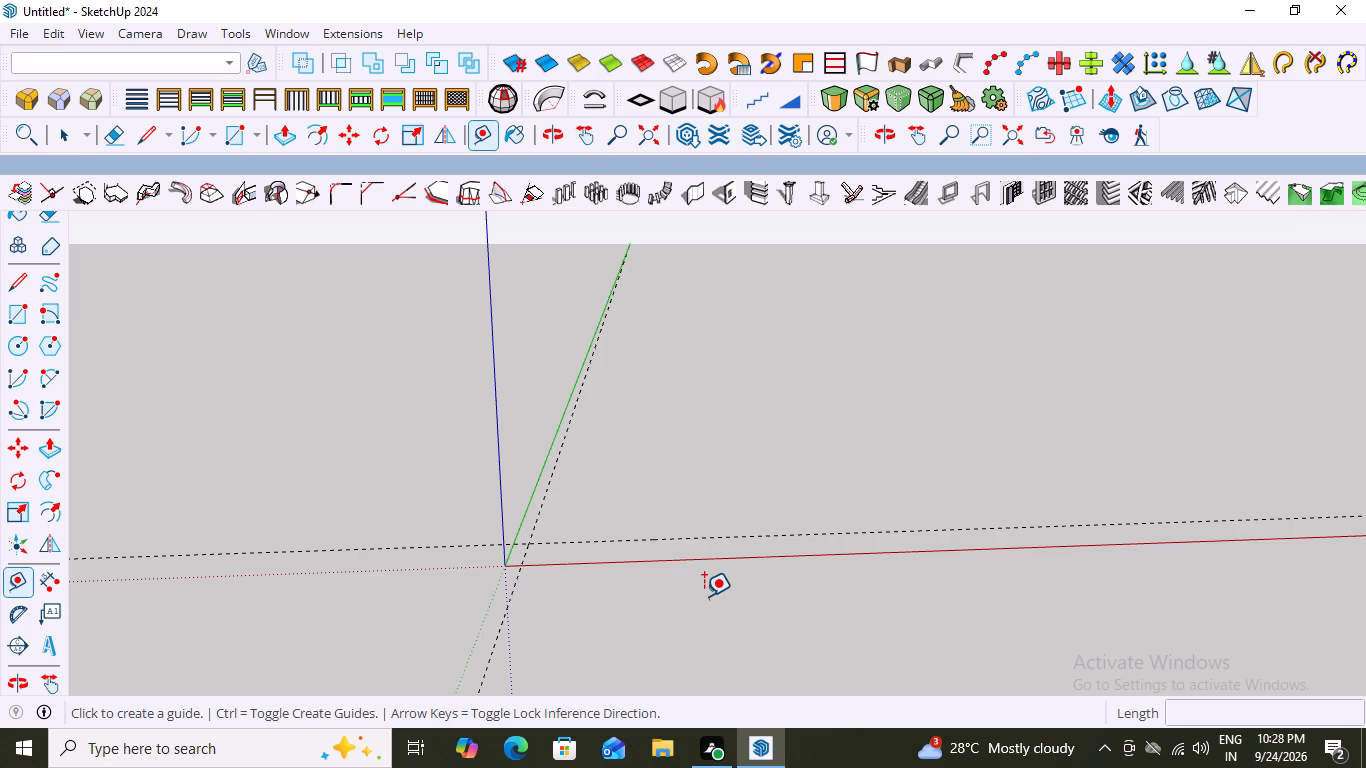
{"action": "scroll", "coordinate": [725, 533], "scroll_direction": "up", "scroll_amount": 1}
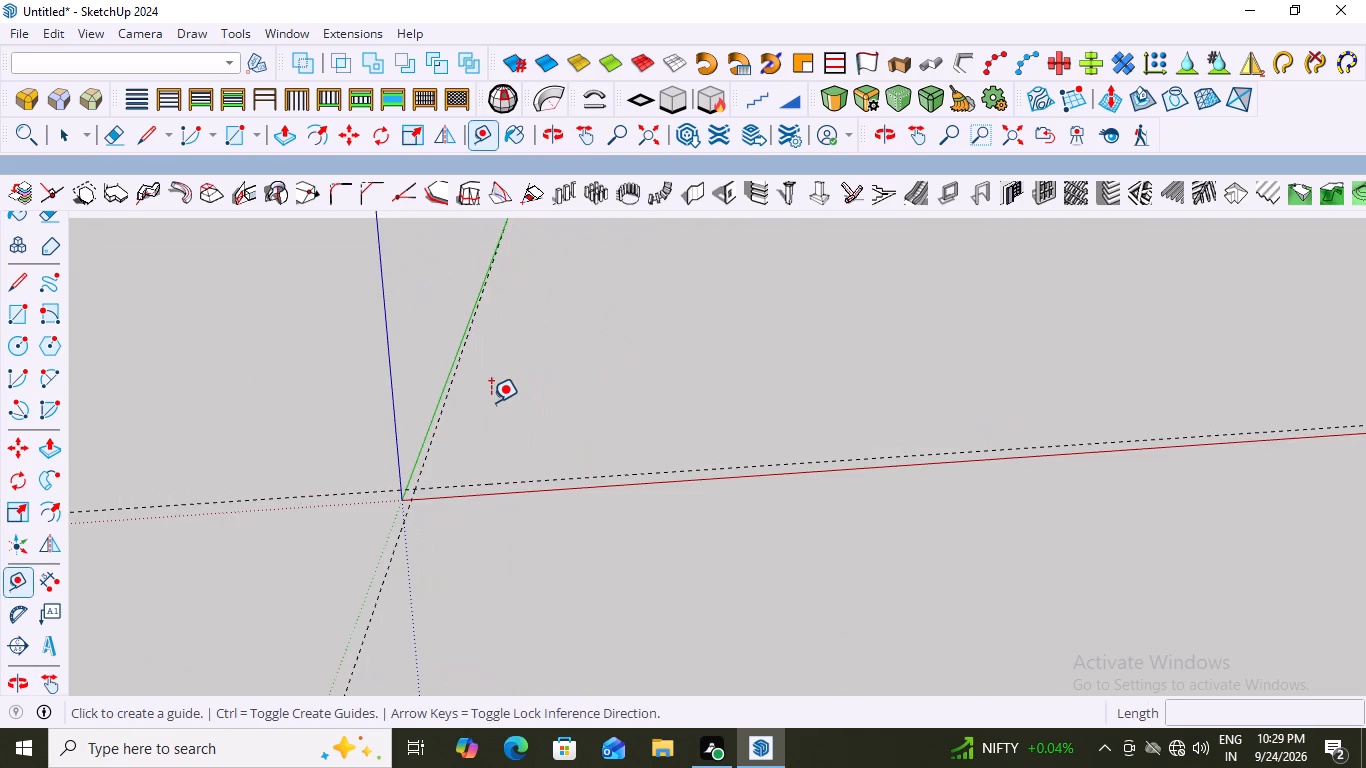
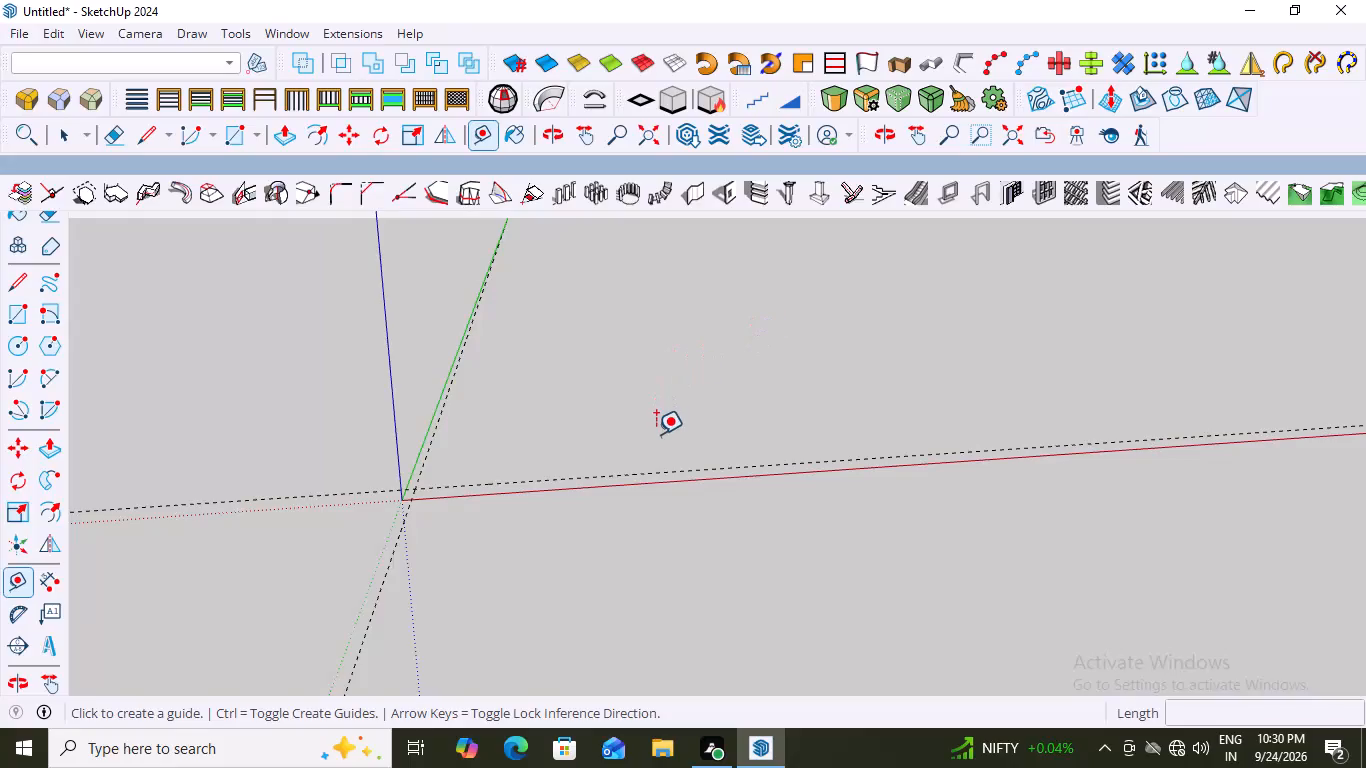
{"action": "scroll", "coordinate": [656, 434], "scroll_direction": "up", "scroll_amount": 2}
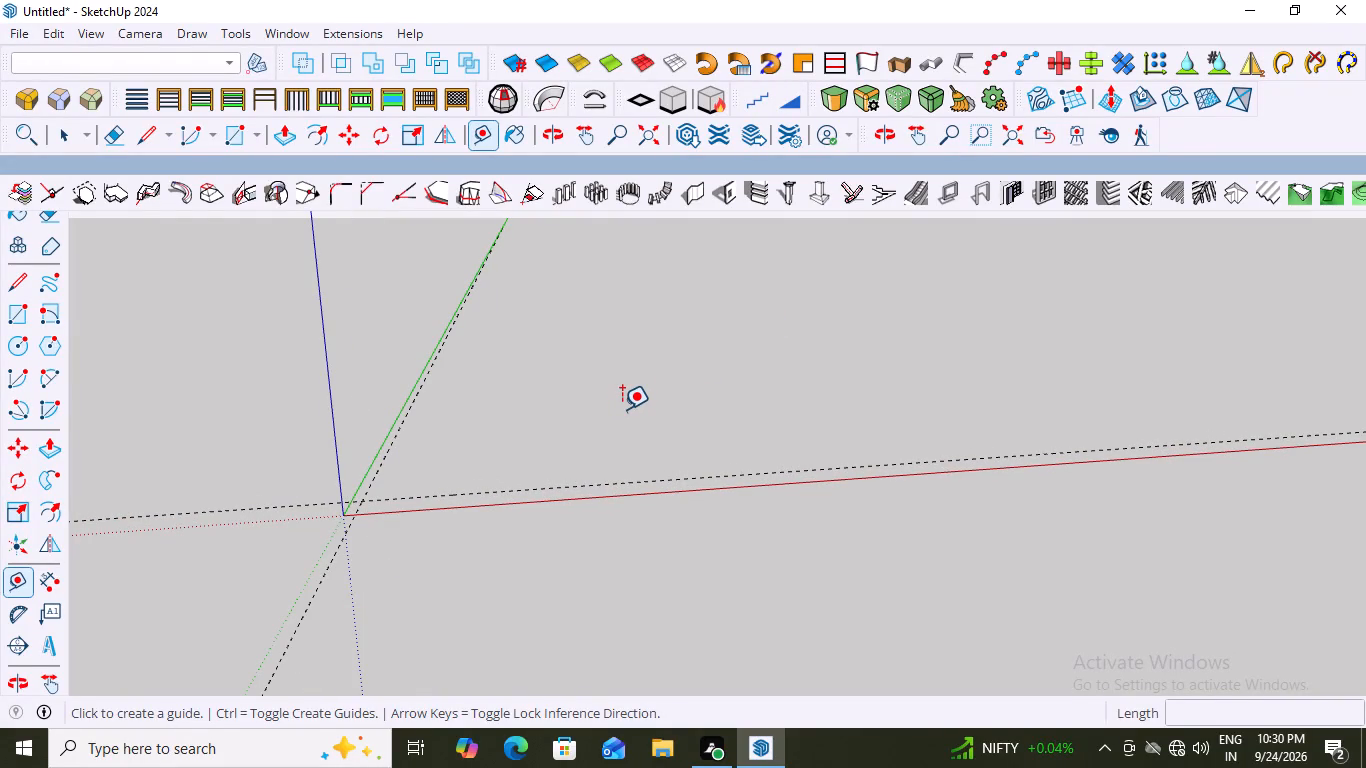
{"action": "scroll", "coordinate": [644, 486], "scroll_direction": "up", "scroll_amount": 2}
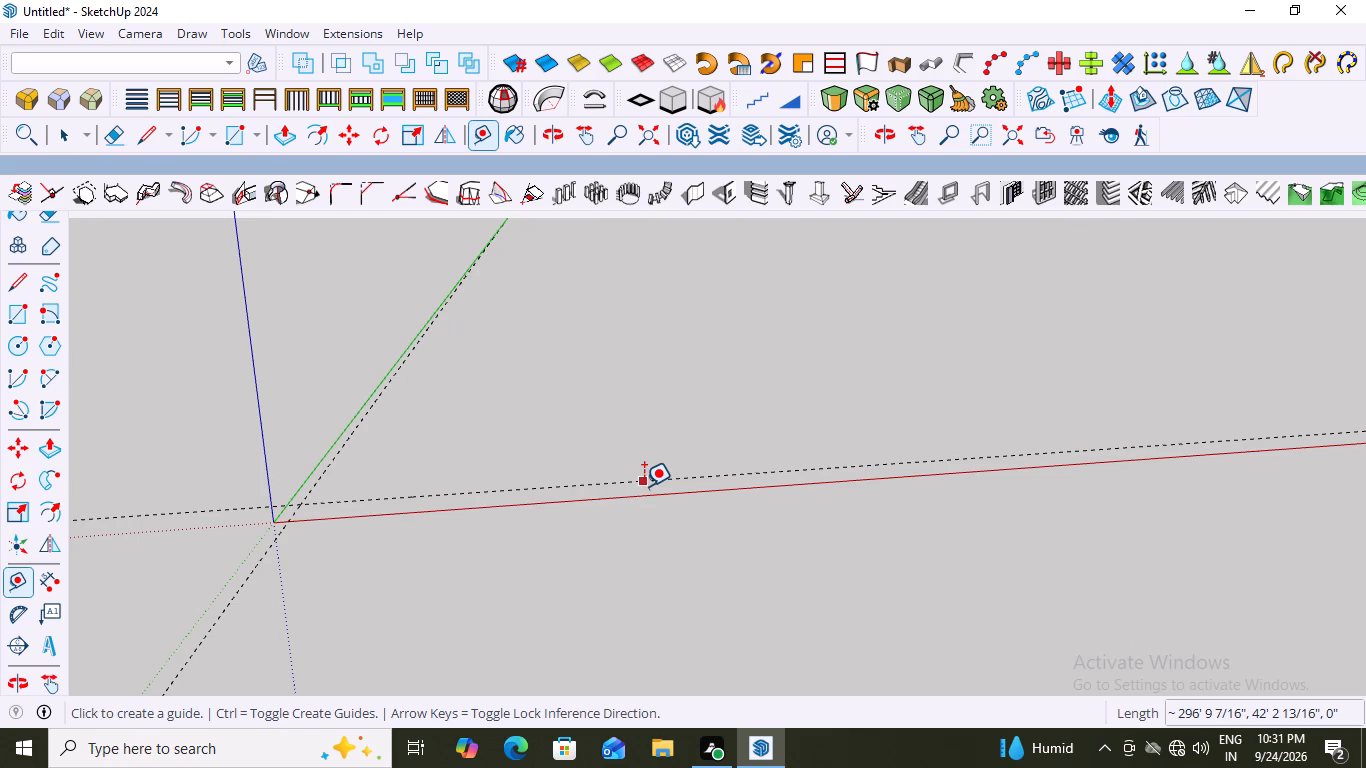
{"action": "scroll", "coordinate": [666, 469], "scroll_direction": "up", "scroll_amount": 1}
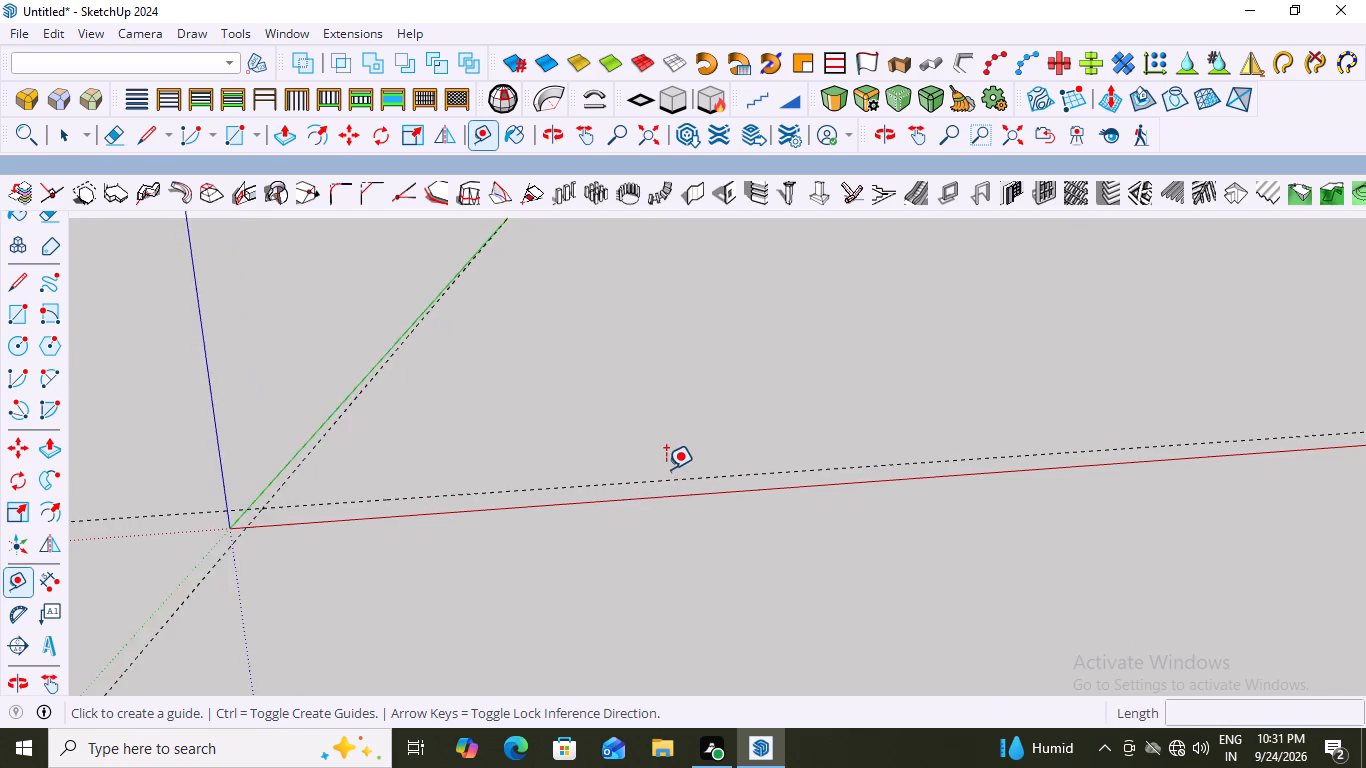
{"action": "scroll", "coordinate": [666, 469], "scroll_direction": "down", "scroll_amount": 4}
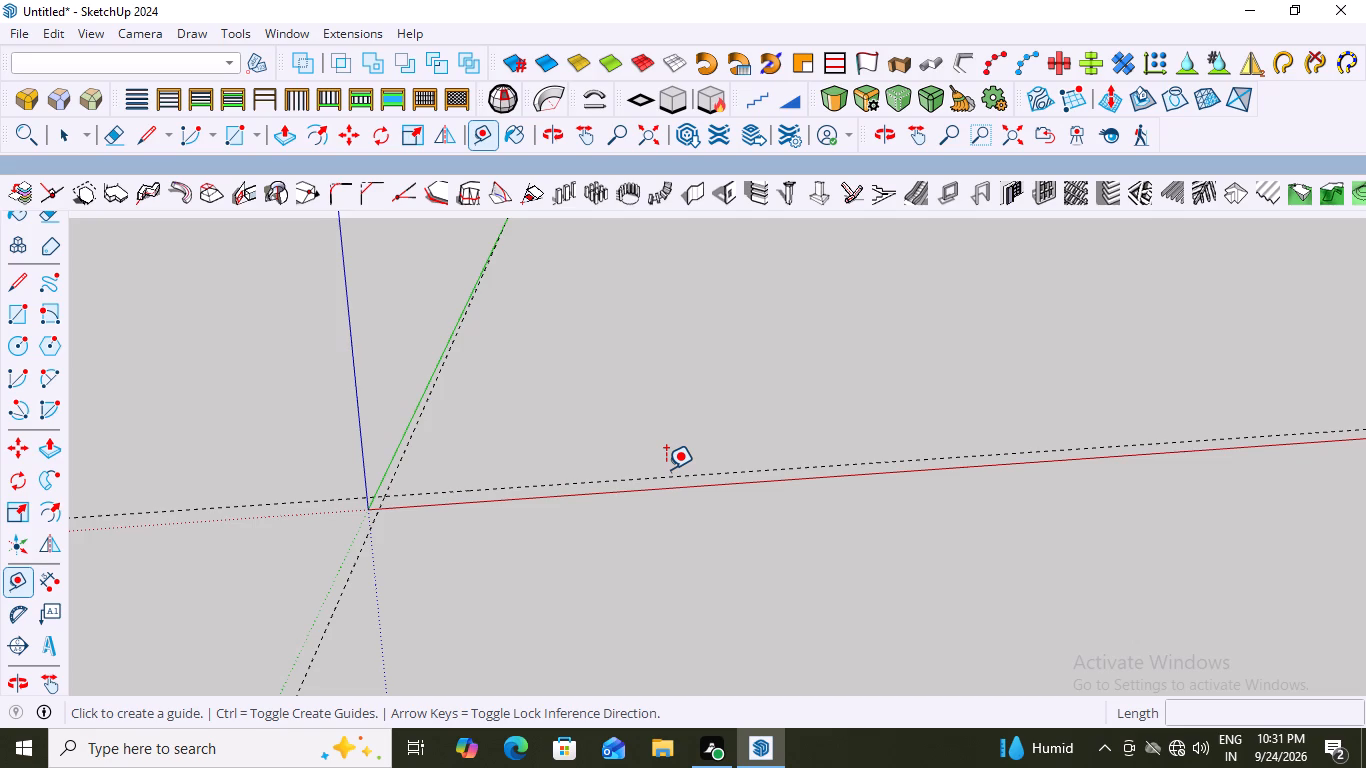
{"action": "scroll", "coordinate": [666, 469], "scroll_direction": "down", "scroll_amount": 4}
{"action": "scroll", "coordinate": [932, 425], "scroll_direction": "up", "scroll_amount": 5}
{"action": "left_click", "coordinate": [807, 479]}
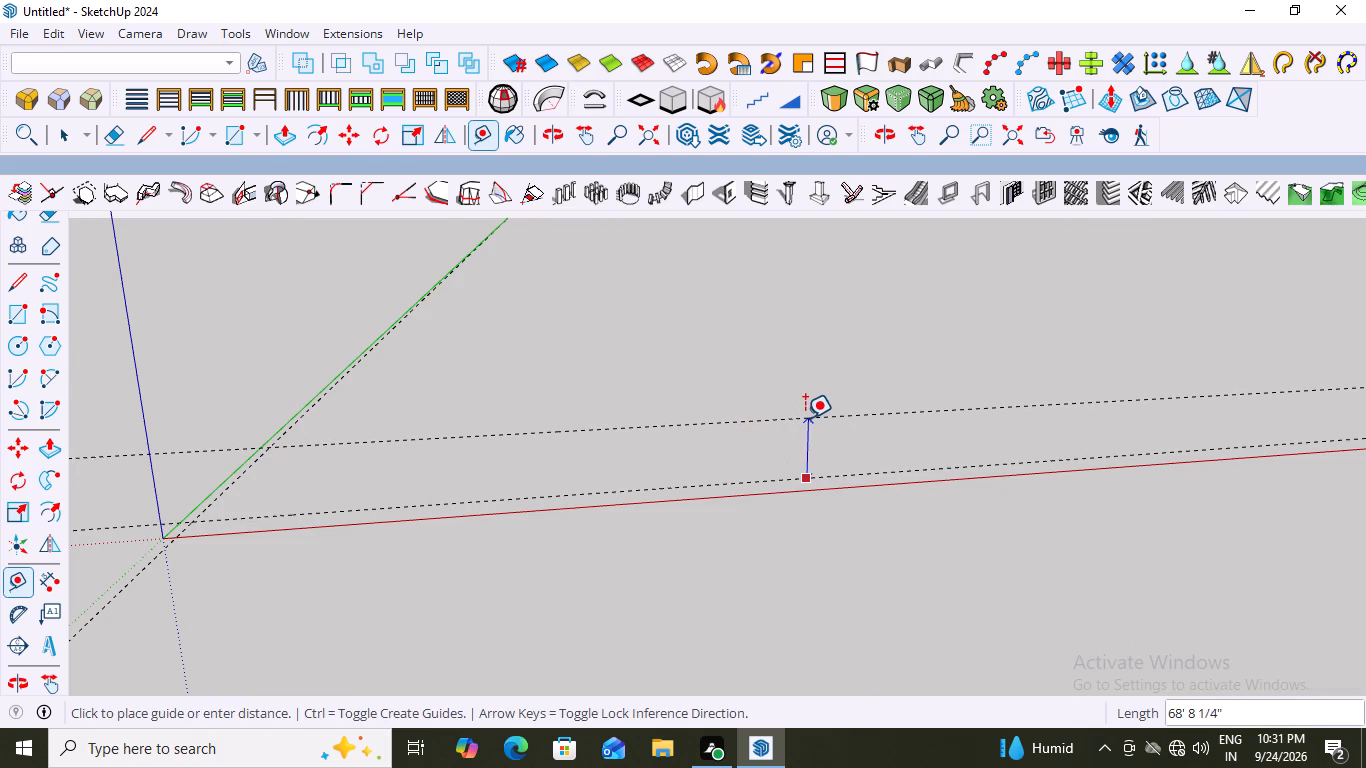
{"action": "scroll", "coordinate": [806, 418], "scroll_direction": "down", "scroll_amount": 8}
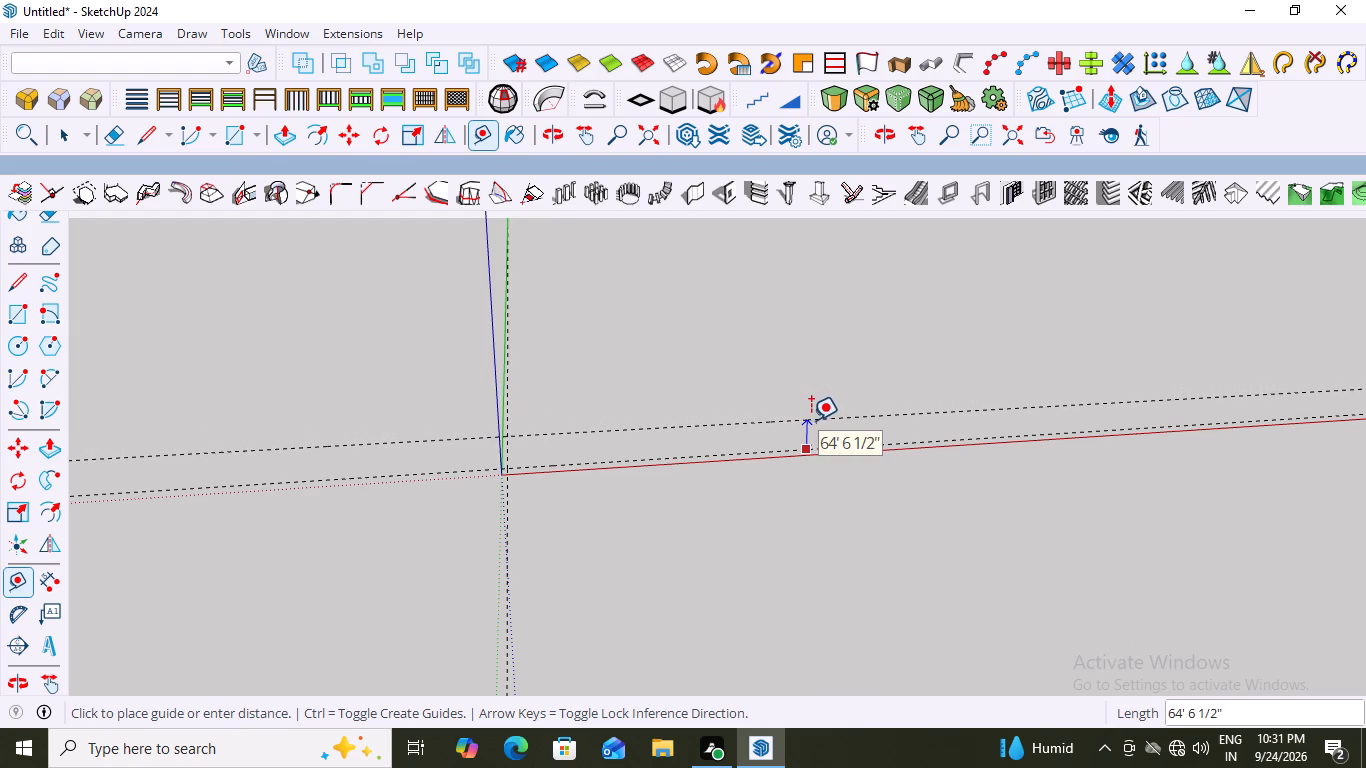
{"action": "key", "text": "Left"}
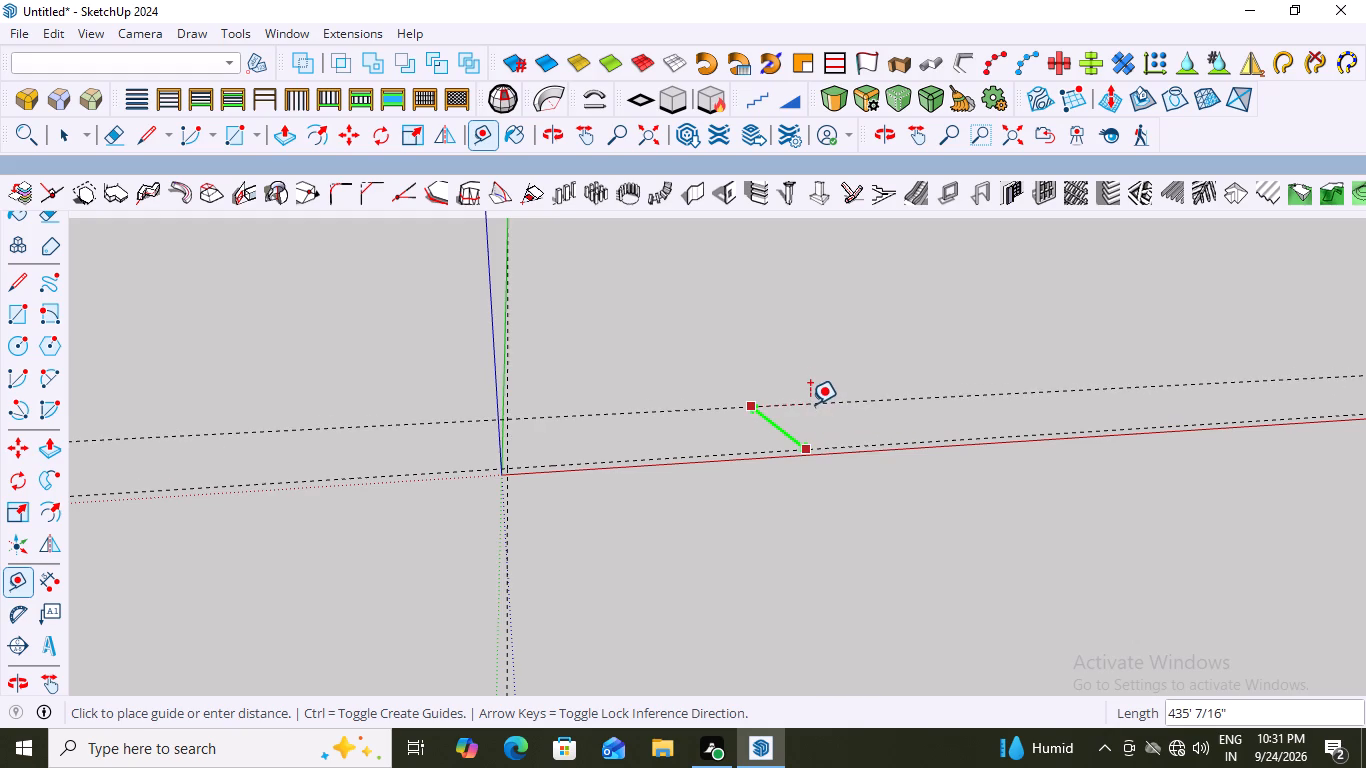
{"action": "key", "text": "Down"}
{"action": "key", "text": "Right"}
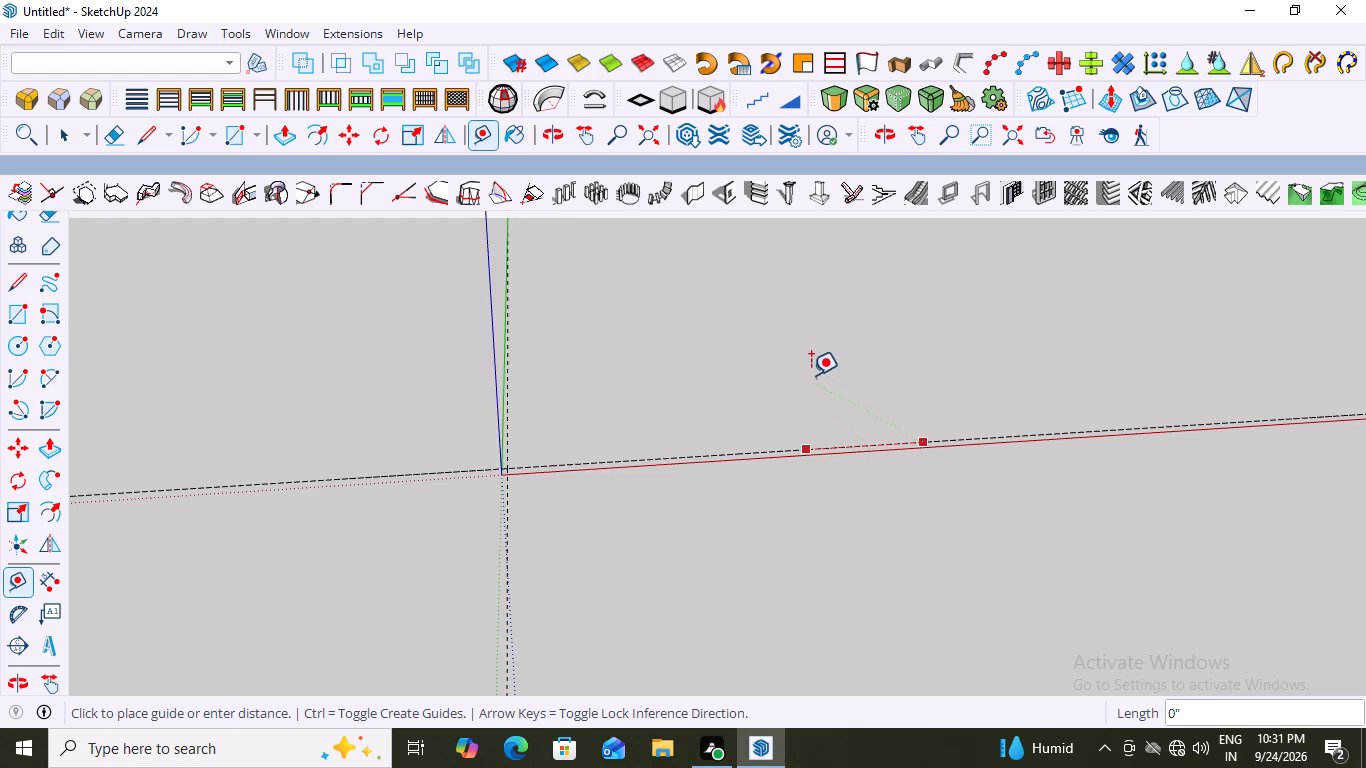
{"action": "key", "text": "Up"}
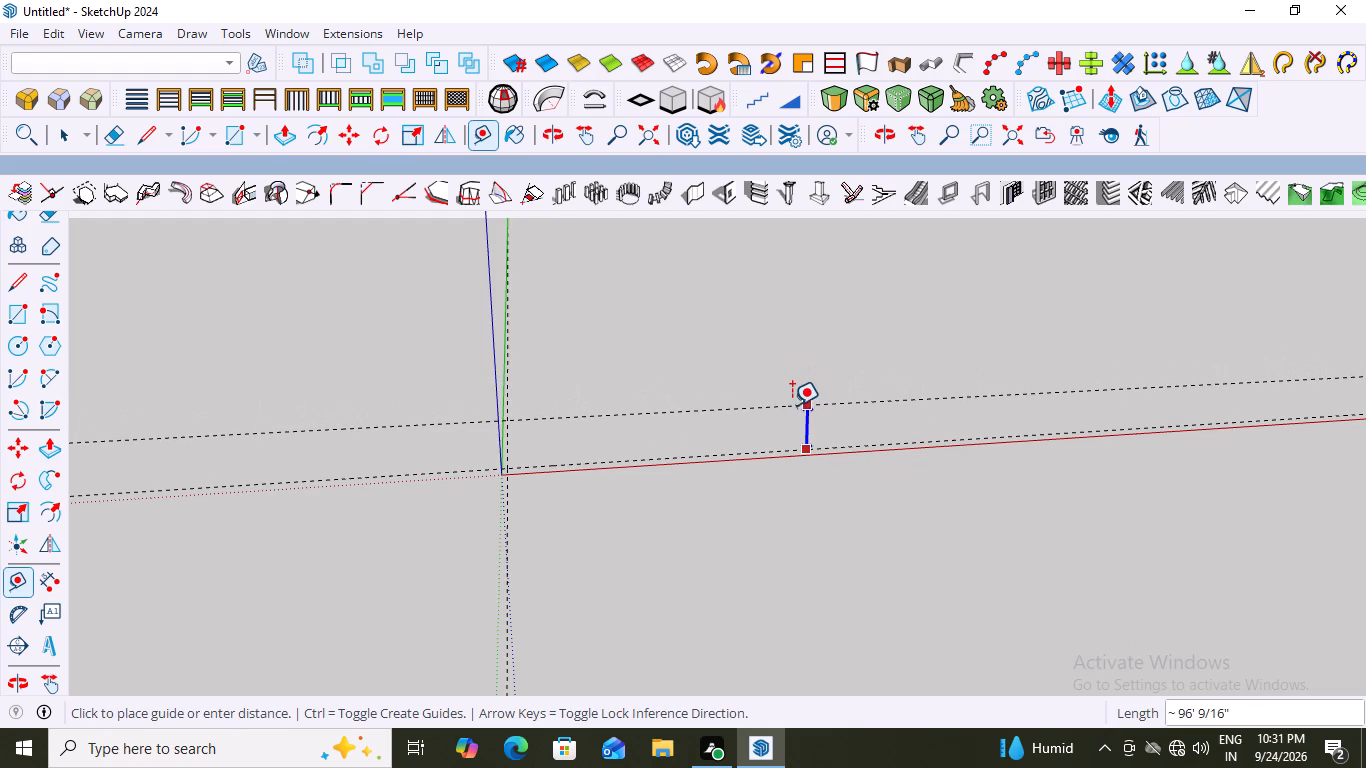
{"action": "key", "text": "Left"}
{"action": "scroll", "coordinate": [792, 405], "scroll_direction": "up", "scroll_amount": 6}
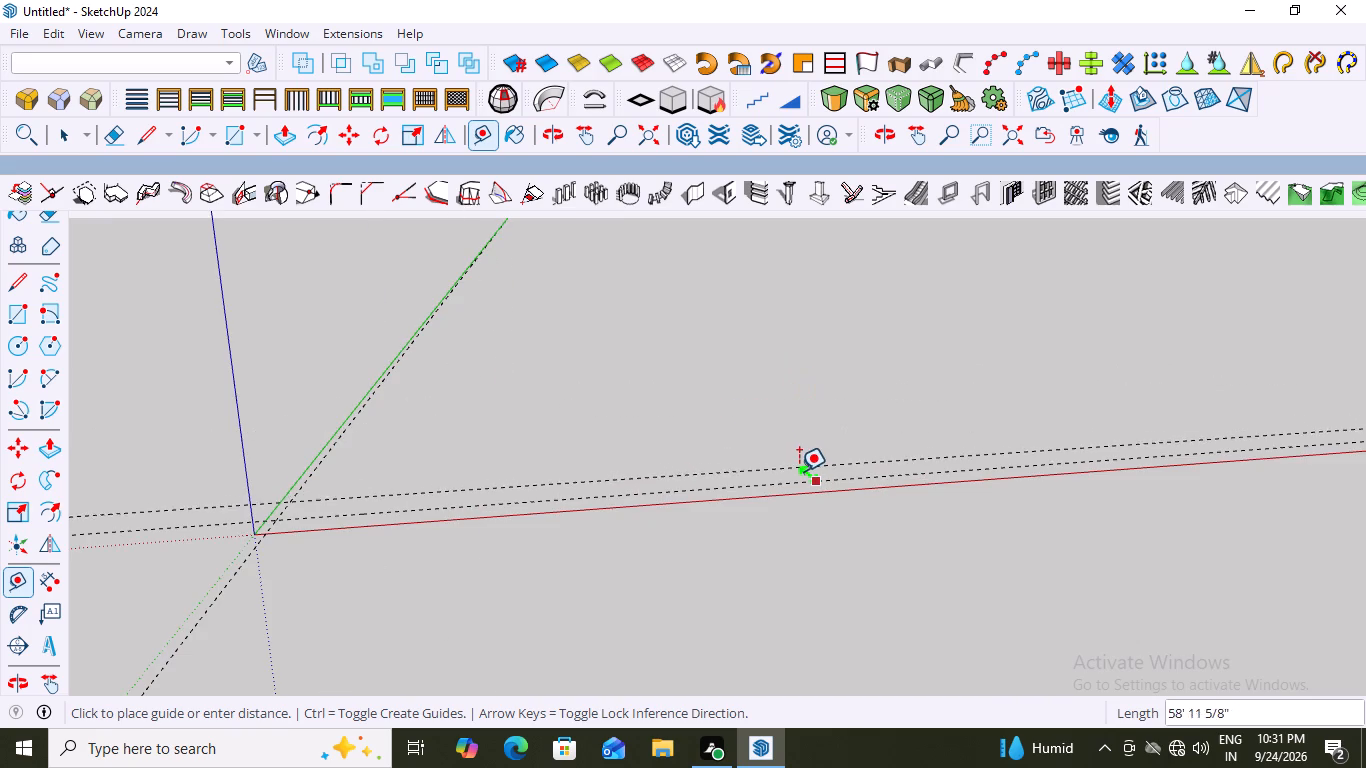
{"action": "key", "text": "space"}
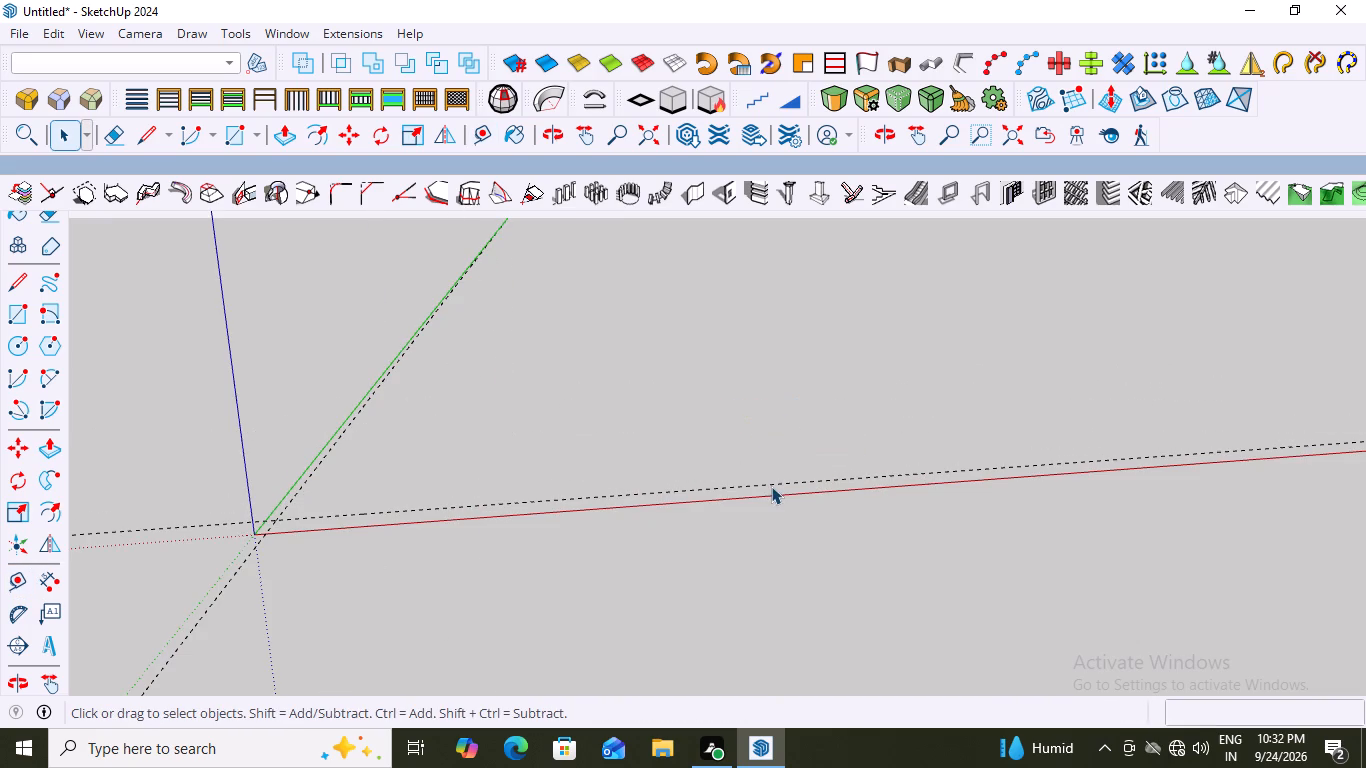
Start another parallel construction guide with the Tape Measure tool from the existing guide running along the red axis.
{"action": "key", "text": "t"}
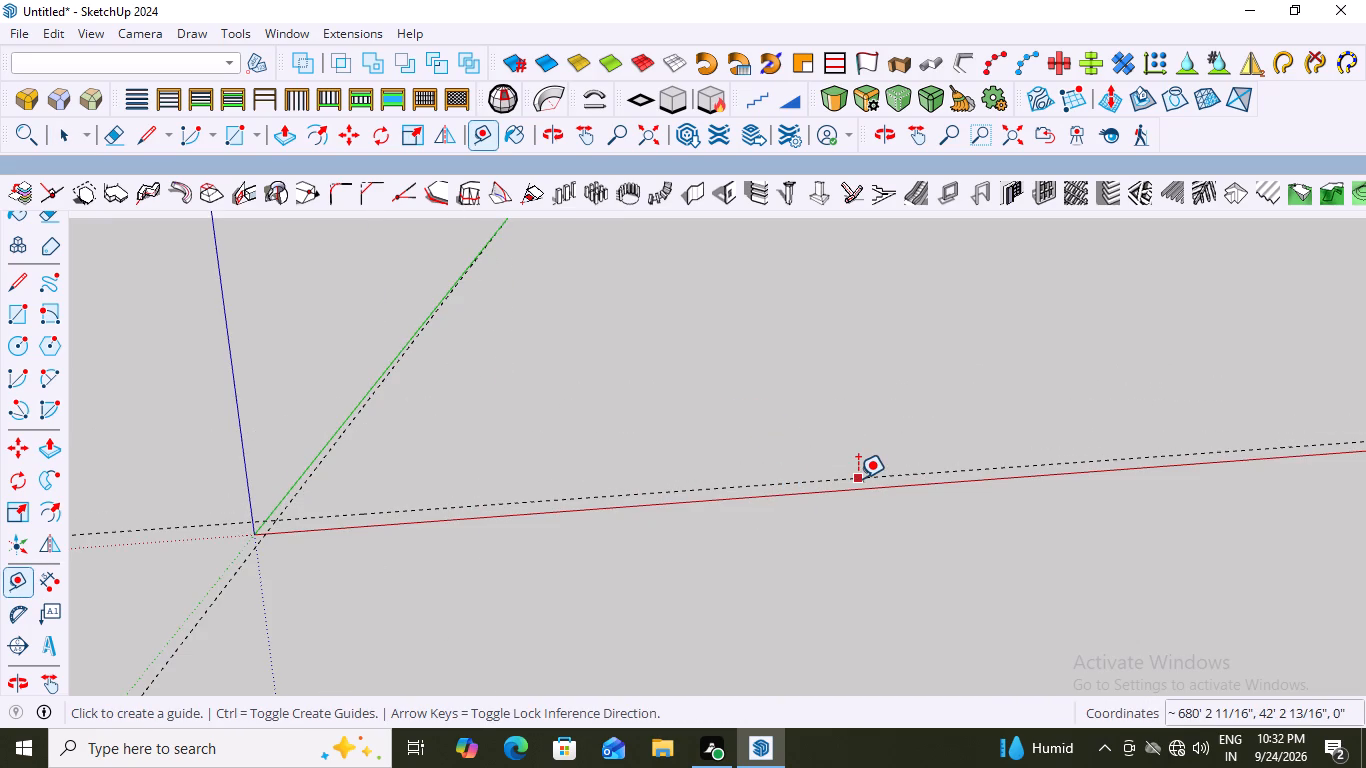
{"action": "left_click", "coordinate": [858, 478]}
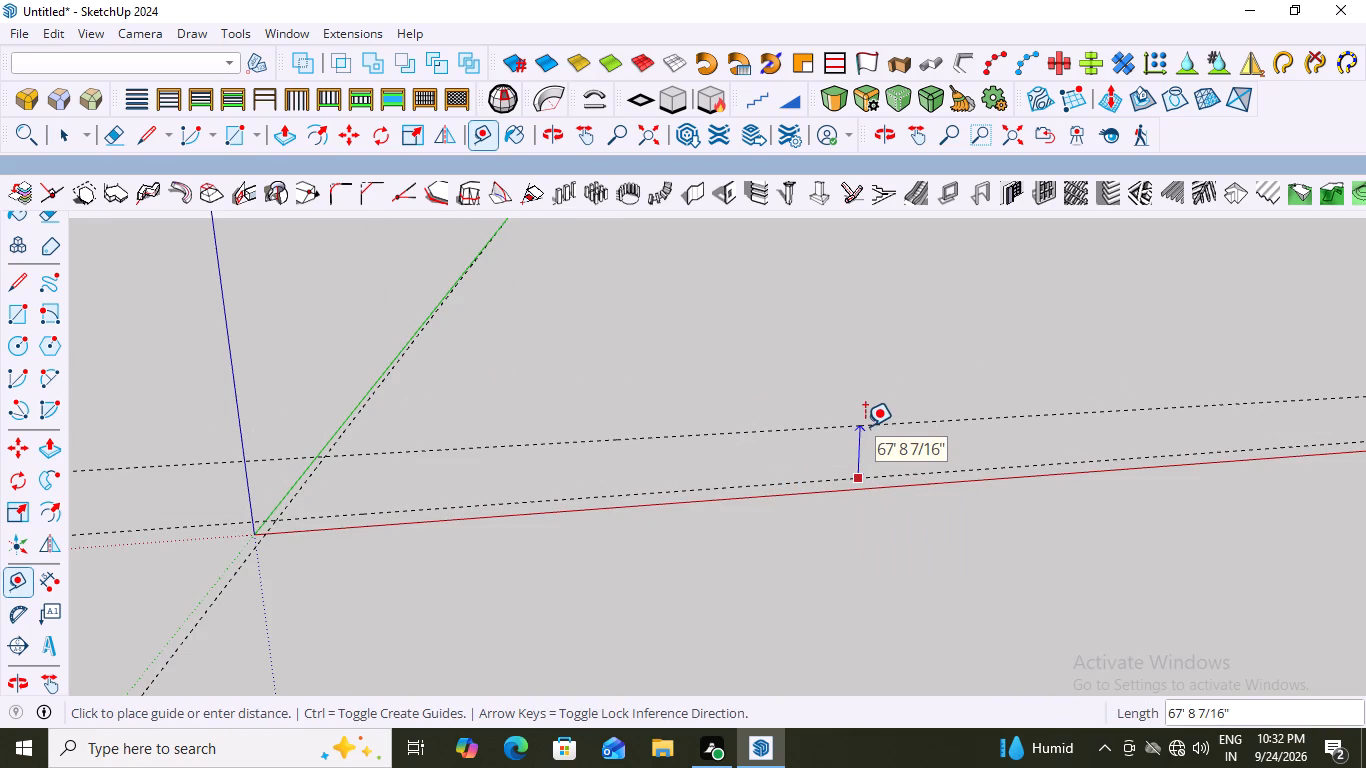
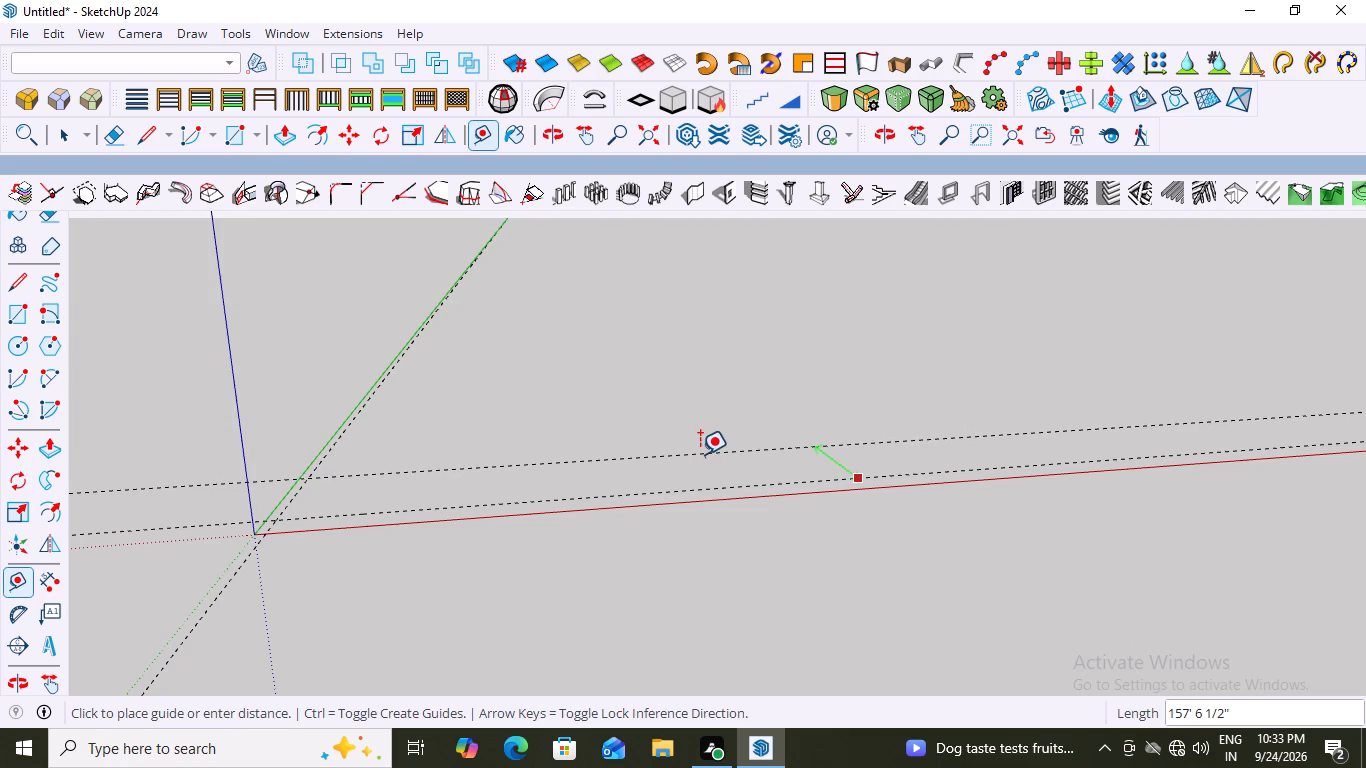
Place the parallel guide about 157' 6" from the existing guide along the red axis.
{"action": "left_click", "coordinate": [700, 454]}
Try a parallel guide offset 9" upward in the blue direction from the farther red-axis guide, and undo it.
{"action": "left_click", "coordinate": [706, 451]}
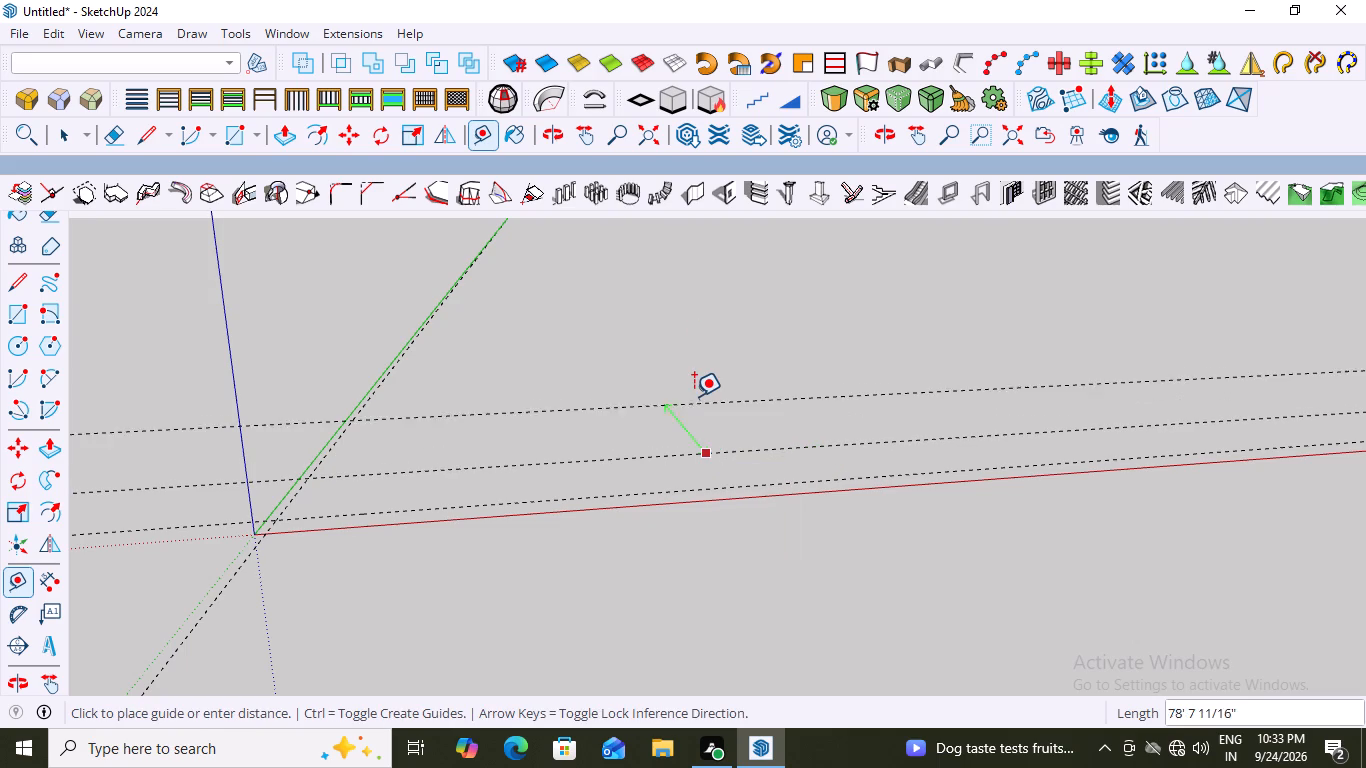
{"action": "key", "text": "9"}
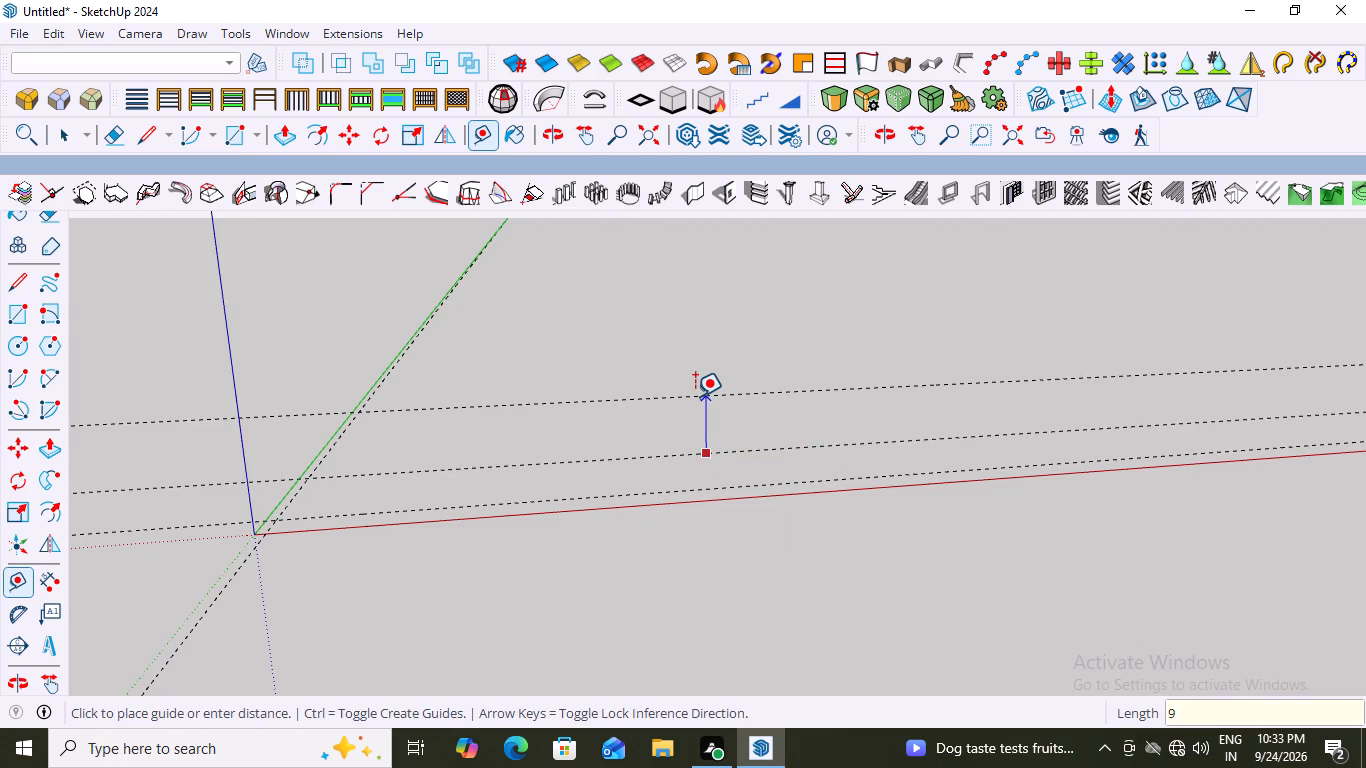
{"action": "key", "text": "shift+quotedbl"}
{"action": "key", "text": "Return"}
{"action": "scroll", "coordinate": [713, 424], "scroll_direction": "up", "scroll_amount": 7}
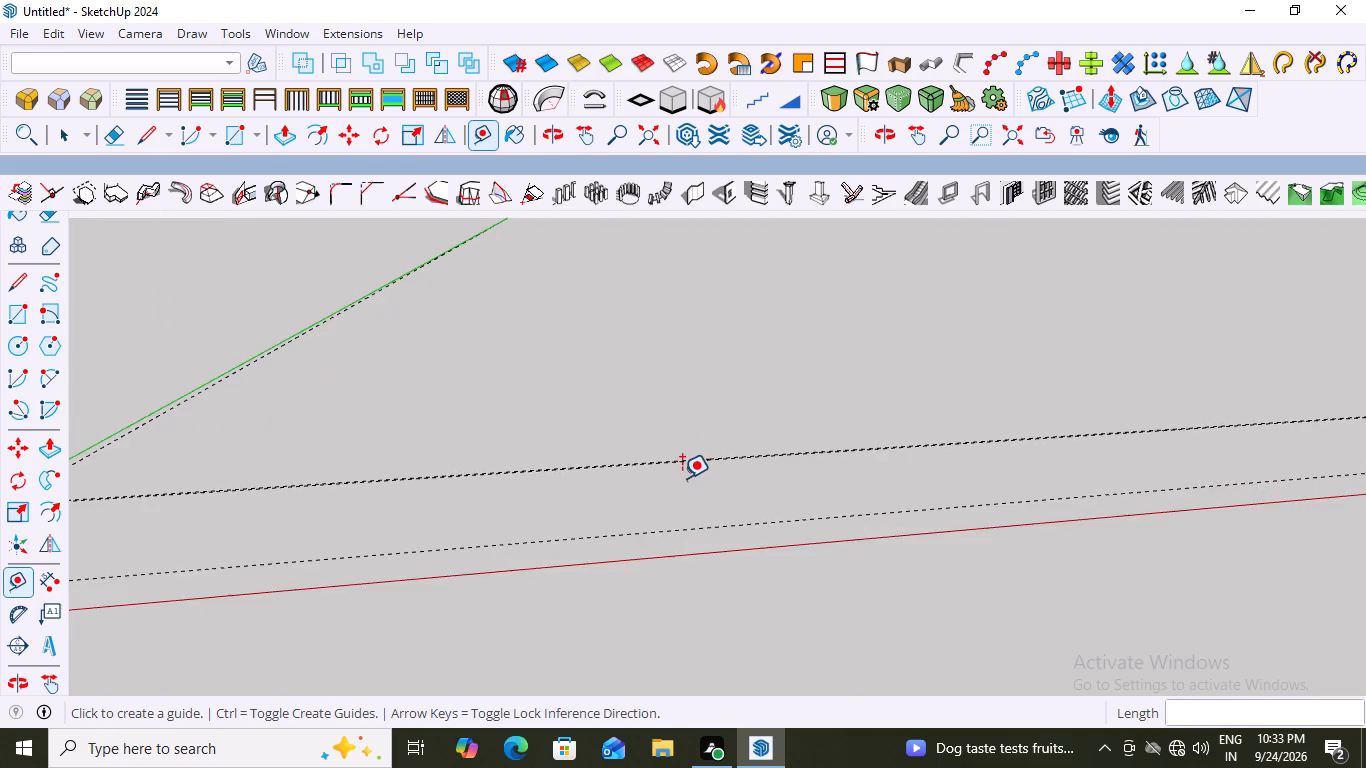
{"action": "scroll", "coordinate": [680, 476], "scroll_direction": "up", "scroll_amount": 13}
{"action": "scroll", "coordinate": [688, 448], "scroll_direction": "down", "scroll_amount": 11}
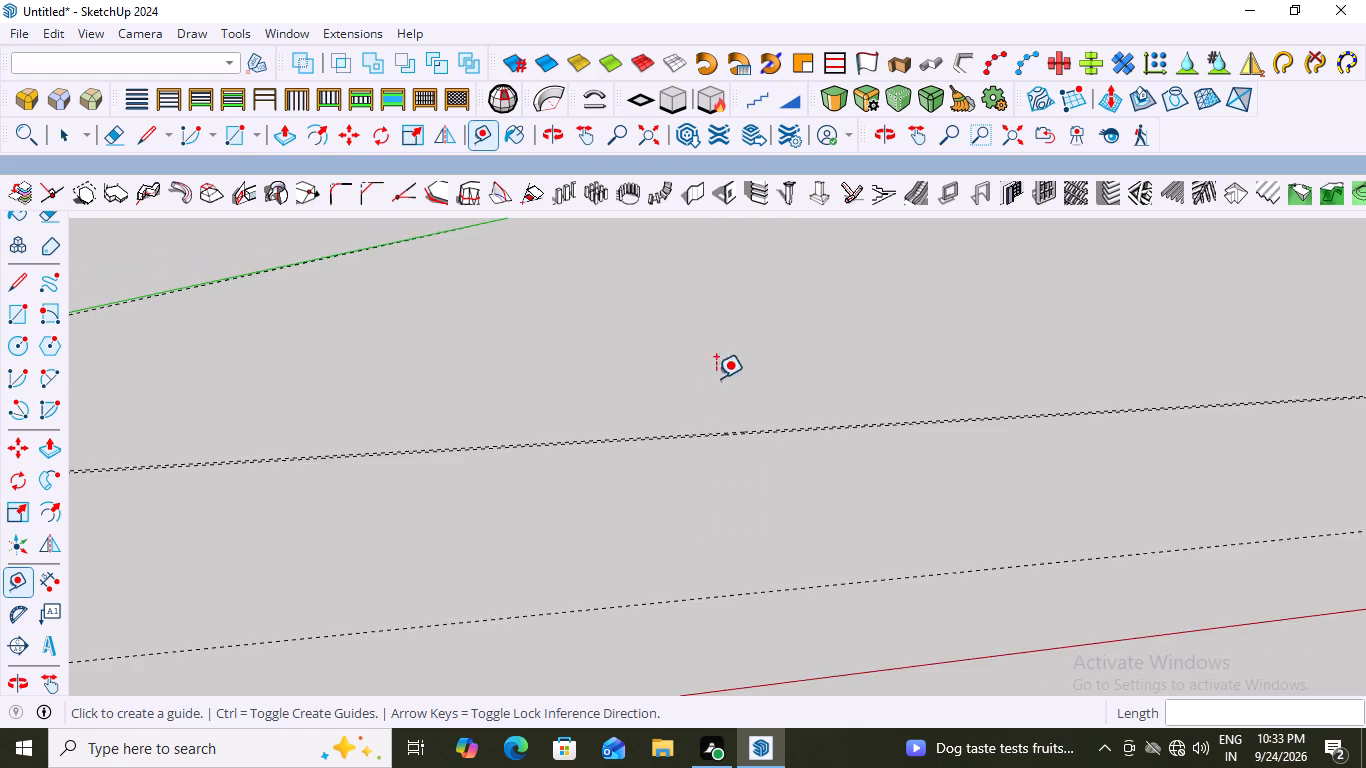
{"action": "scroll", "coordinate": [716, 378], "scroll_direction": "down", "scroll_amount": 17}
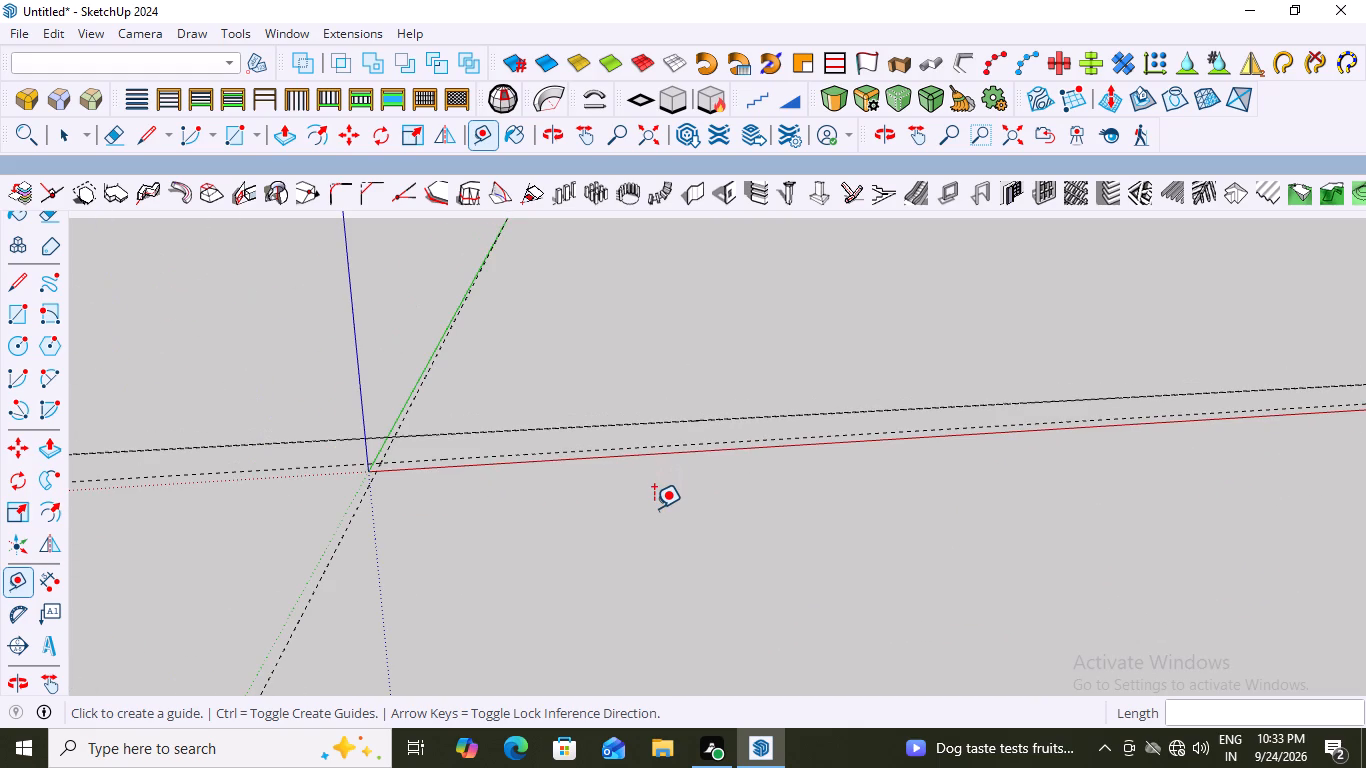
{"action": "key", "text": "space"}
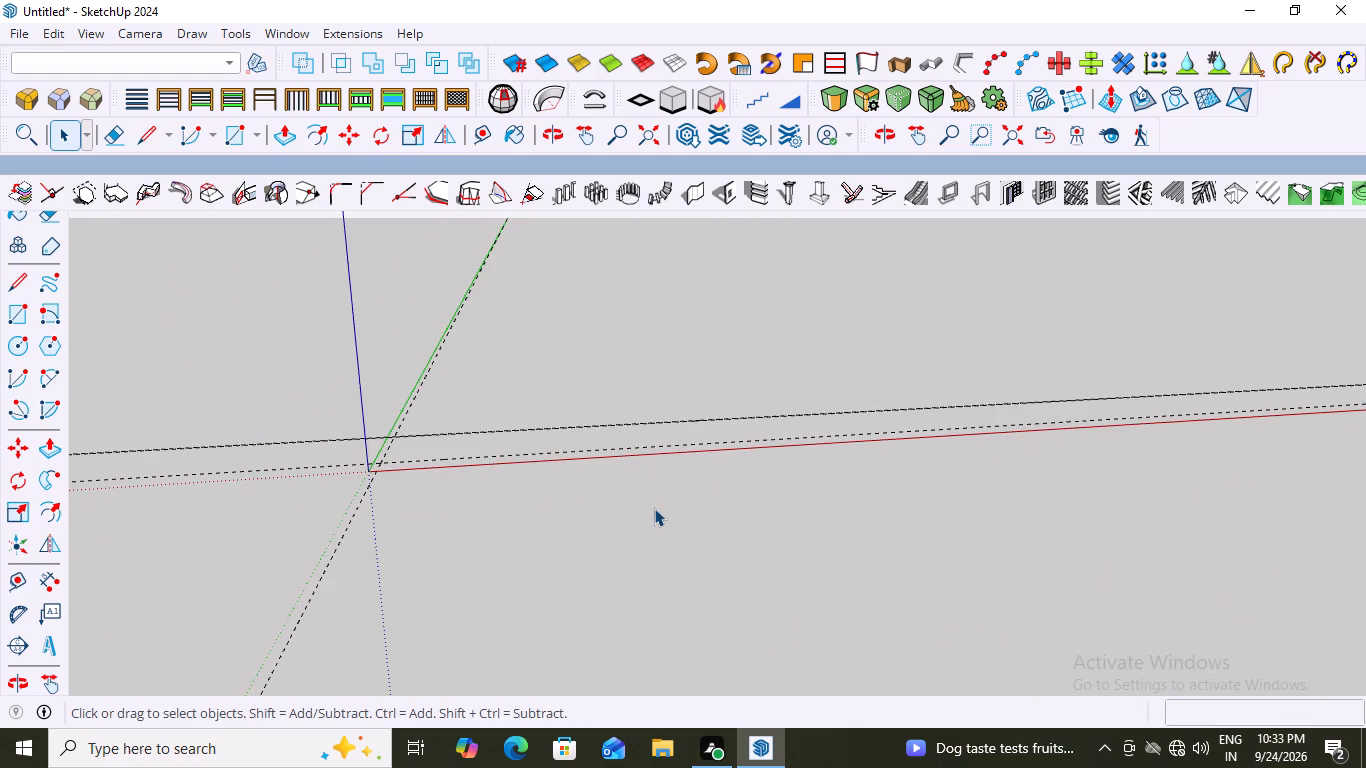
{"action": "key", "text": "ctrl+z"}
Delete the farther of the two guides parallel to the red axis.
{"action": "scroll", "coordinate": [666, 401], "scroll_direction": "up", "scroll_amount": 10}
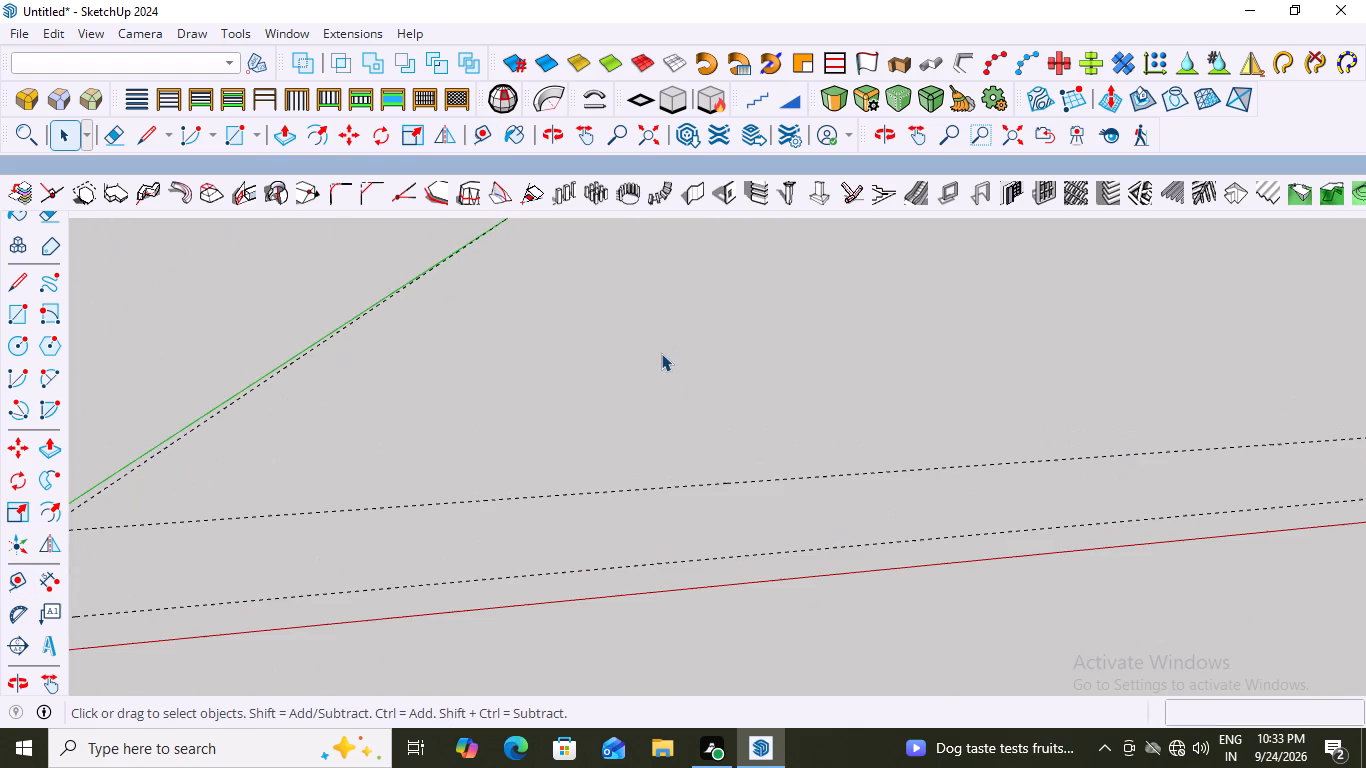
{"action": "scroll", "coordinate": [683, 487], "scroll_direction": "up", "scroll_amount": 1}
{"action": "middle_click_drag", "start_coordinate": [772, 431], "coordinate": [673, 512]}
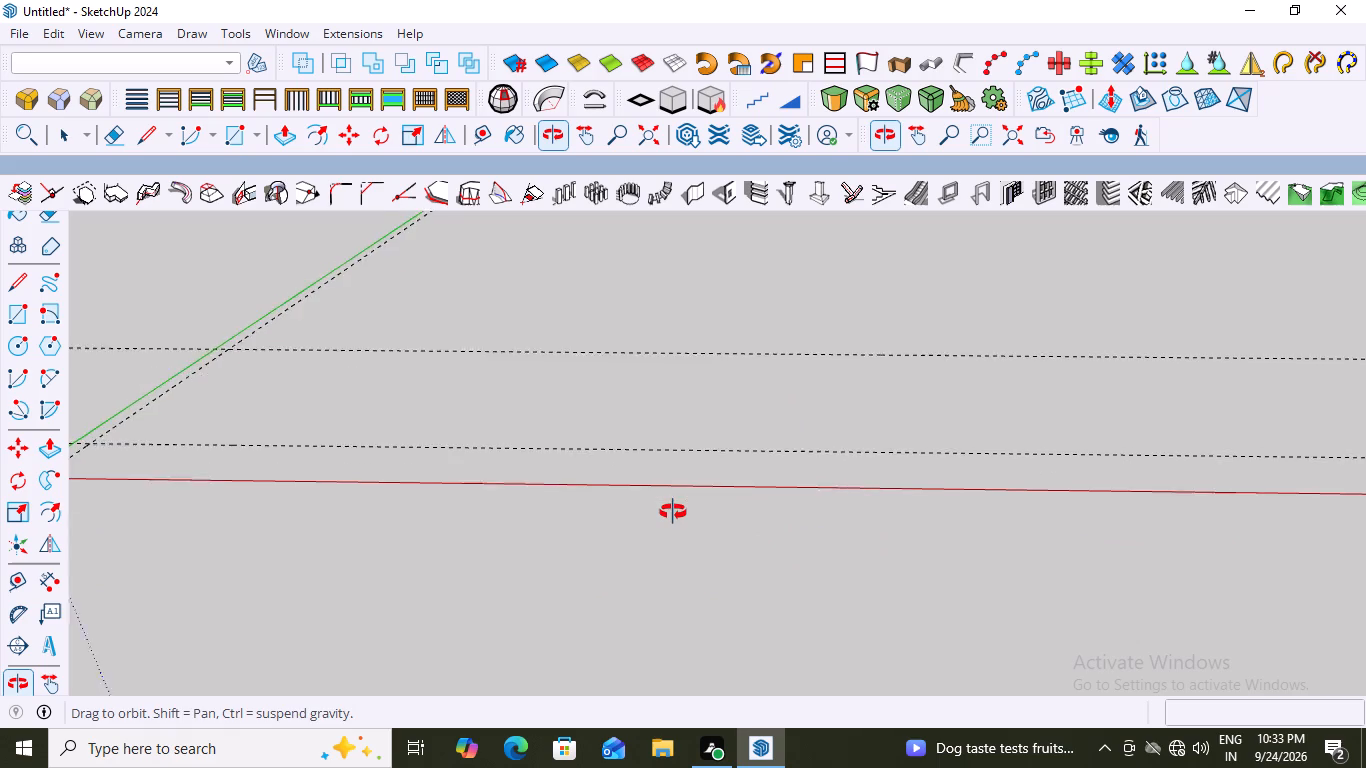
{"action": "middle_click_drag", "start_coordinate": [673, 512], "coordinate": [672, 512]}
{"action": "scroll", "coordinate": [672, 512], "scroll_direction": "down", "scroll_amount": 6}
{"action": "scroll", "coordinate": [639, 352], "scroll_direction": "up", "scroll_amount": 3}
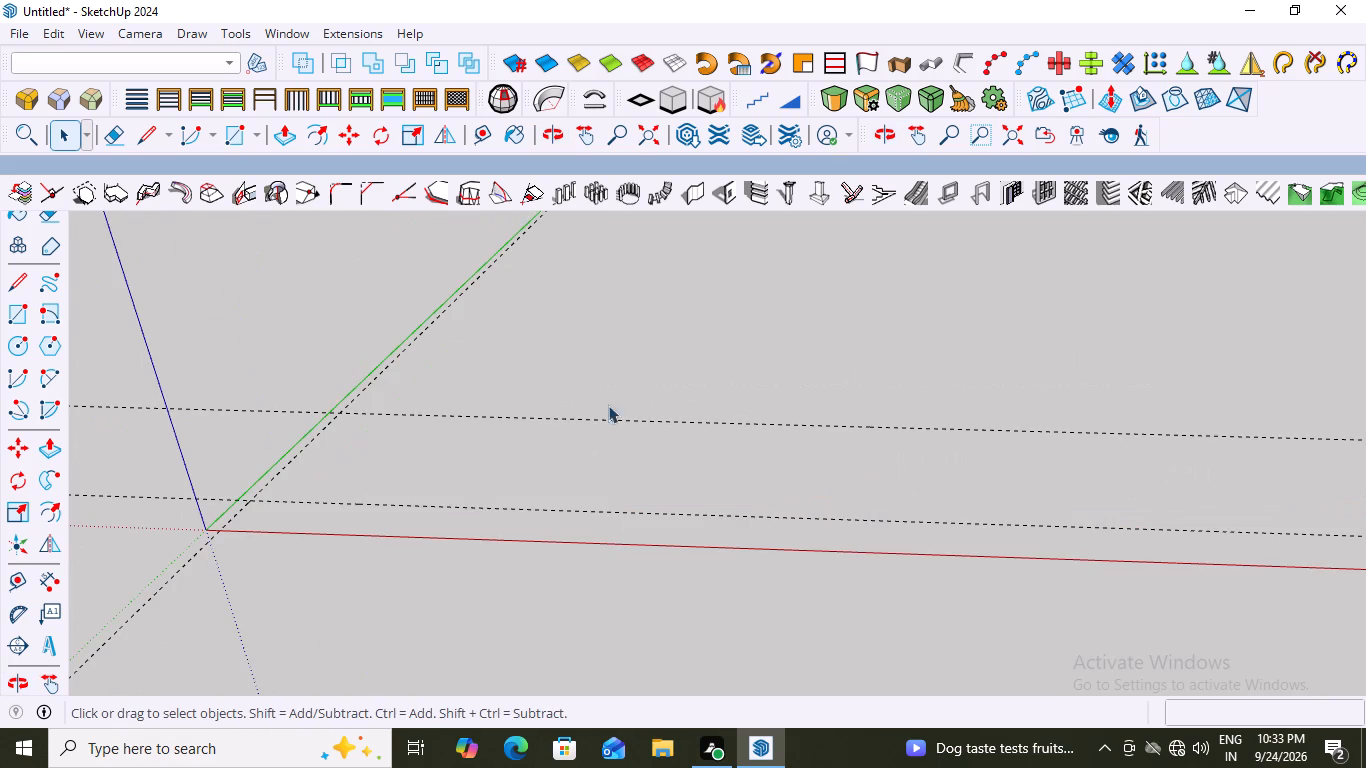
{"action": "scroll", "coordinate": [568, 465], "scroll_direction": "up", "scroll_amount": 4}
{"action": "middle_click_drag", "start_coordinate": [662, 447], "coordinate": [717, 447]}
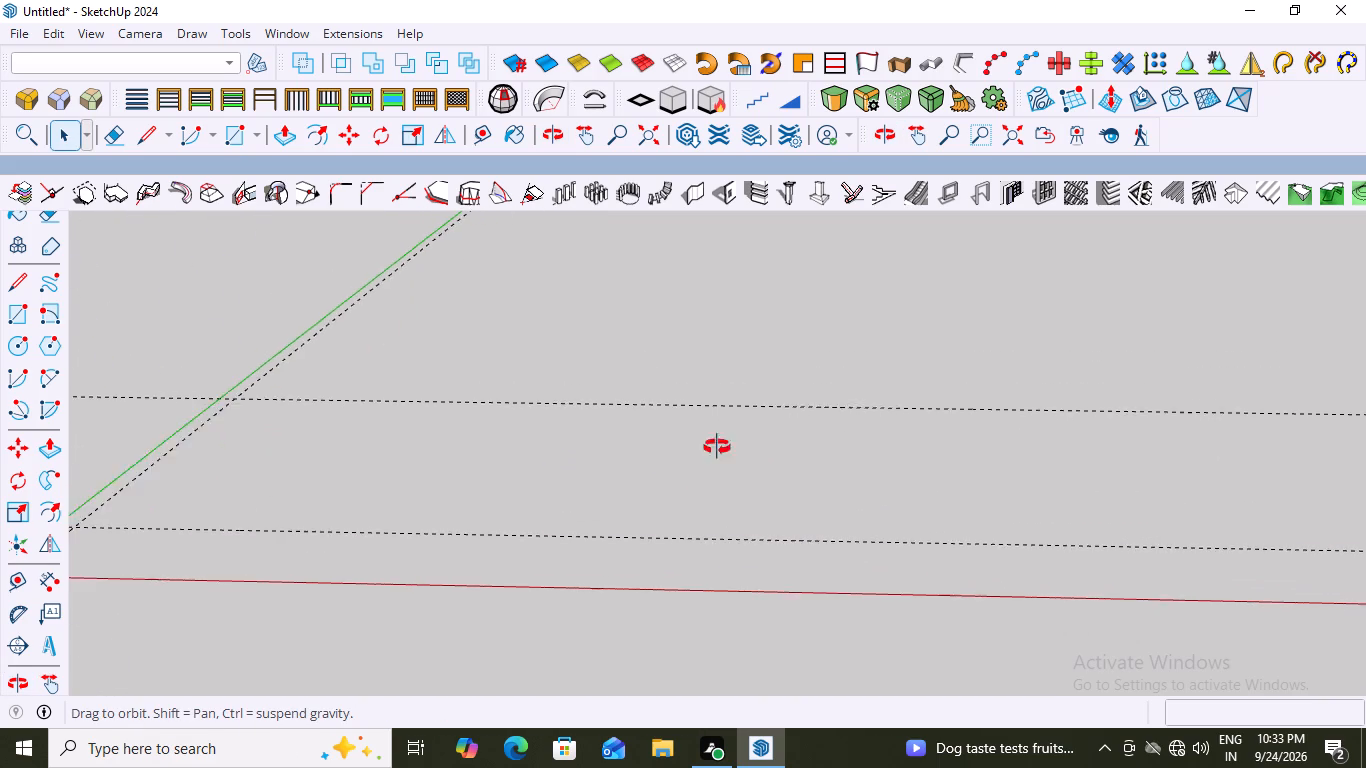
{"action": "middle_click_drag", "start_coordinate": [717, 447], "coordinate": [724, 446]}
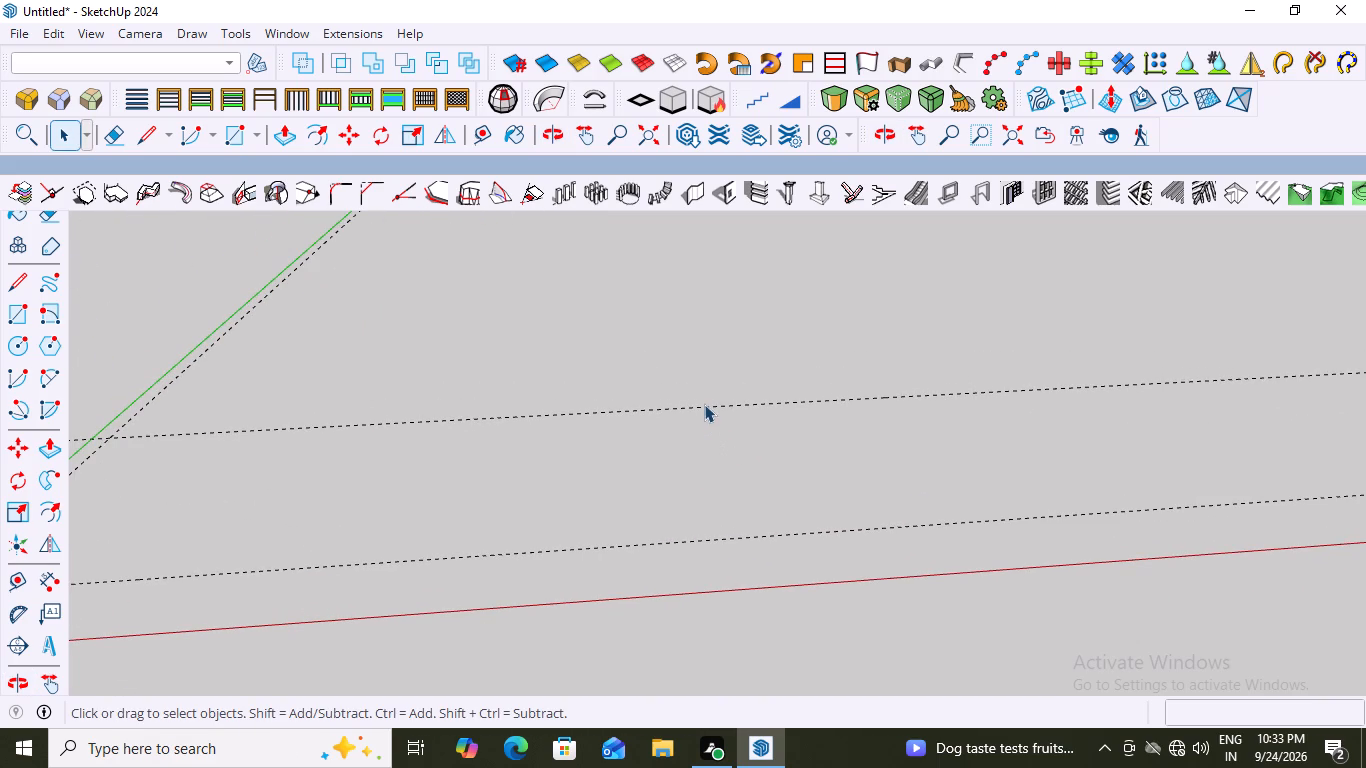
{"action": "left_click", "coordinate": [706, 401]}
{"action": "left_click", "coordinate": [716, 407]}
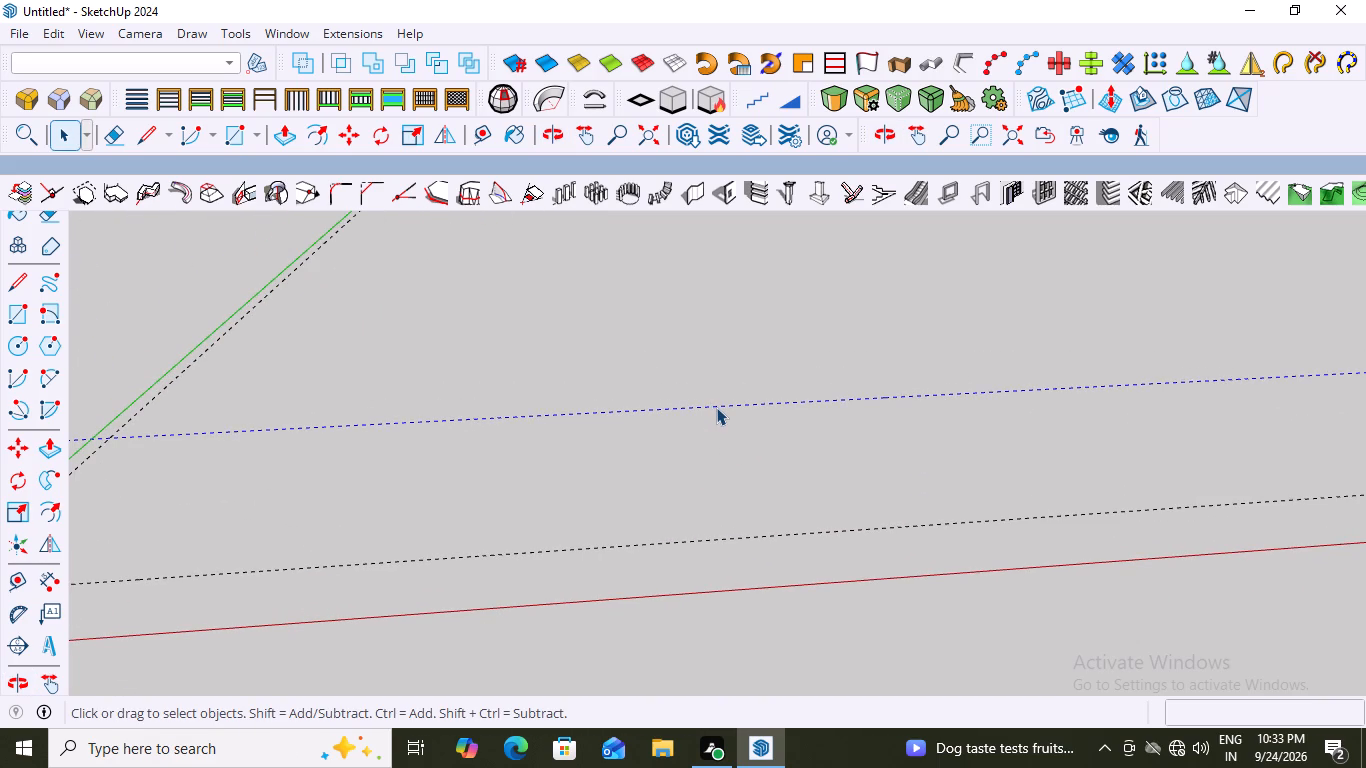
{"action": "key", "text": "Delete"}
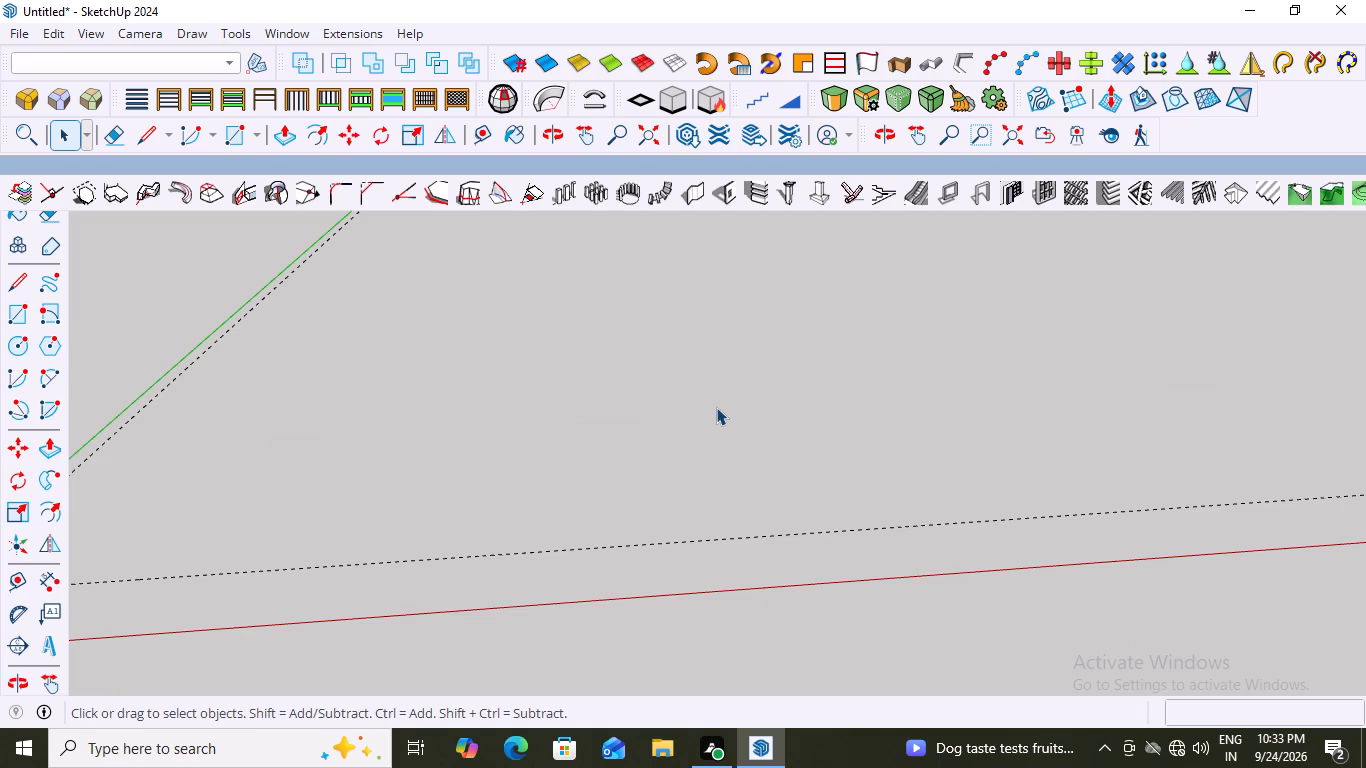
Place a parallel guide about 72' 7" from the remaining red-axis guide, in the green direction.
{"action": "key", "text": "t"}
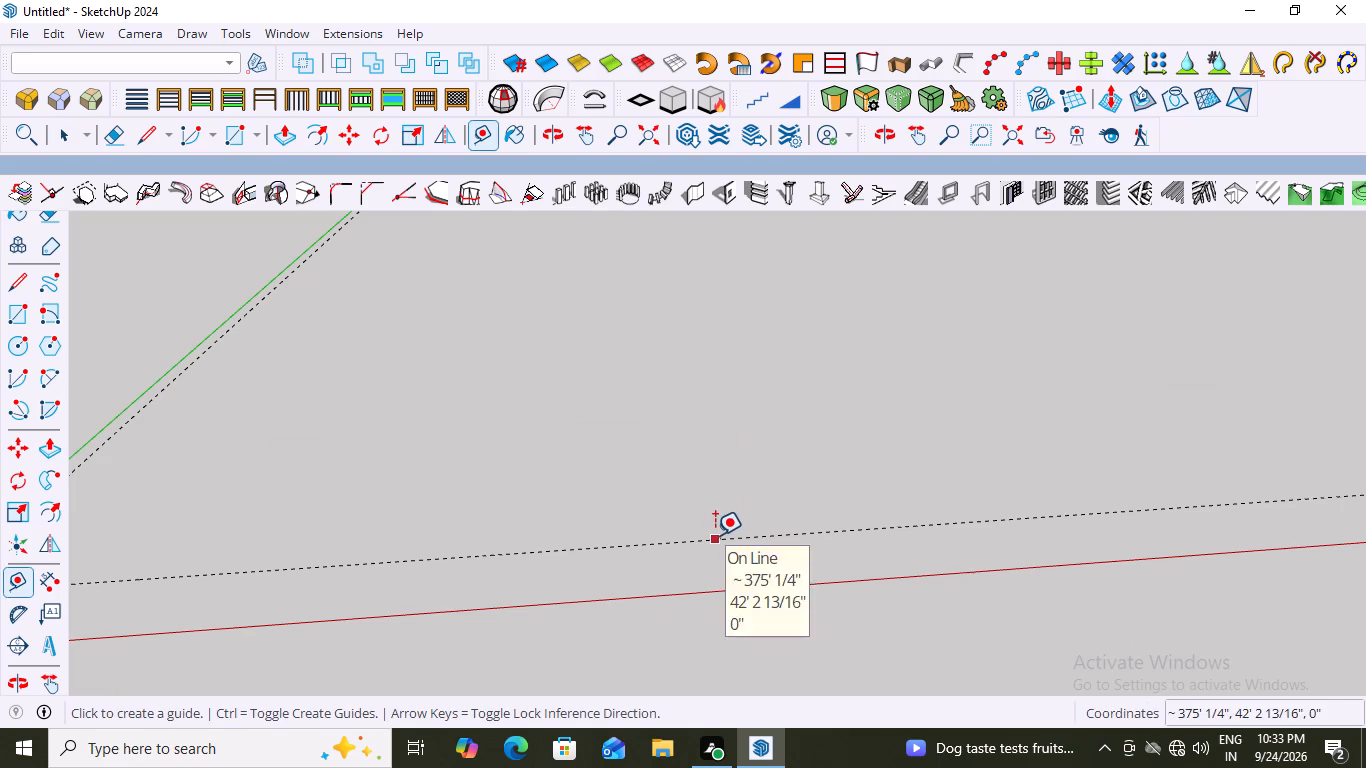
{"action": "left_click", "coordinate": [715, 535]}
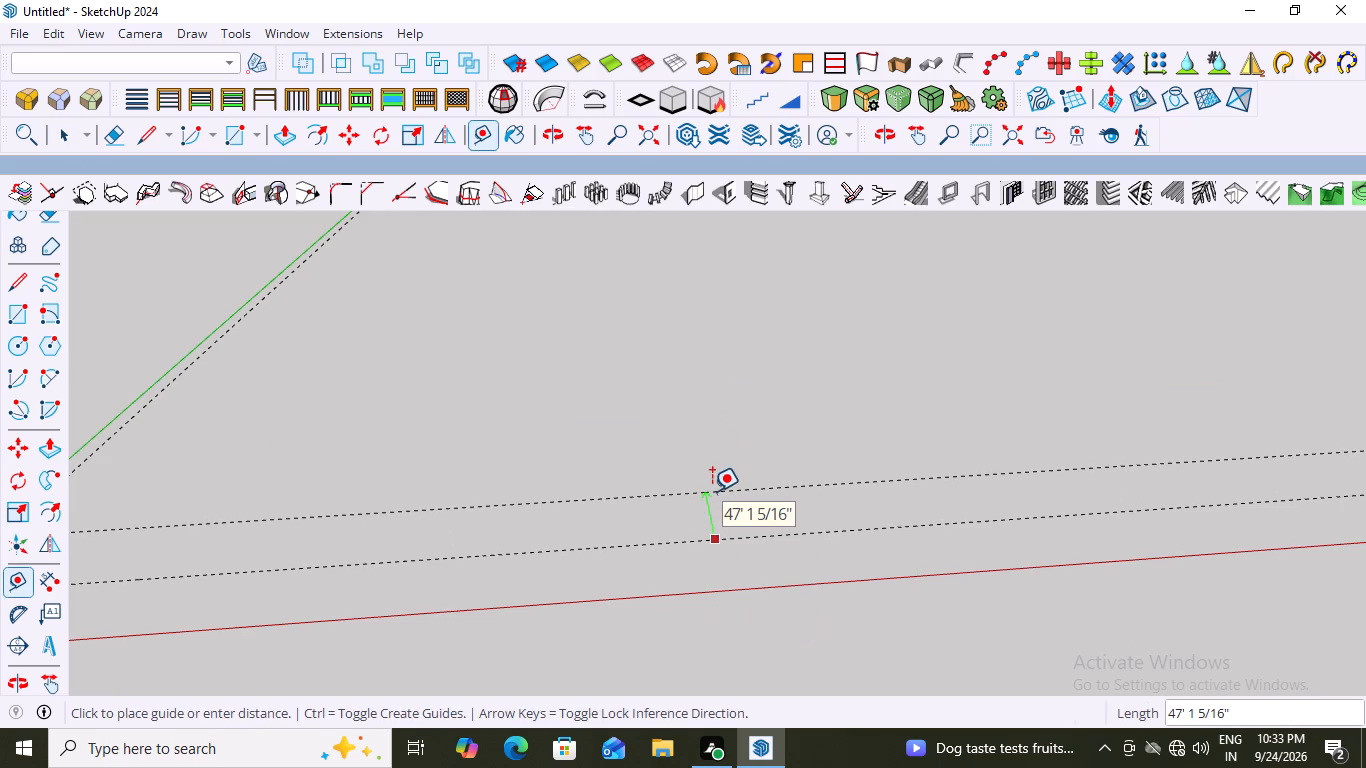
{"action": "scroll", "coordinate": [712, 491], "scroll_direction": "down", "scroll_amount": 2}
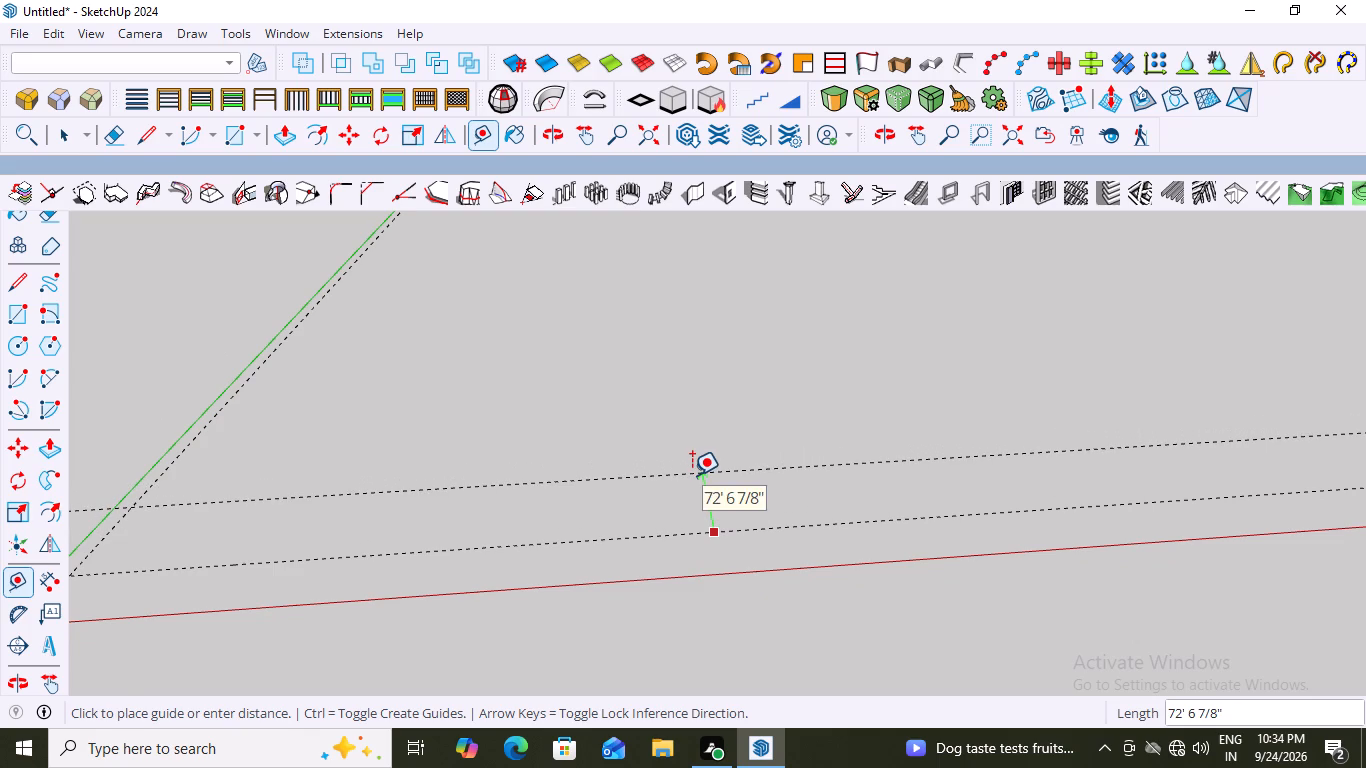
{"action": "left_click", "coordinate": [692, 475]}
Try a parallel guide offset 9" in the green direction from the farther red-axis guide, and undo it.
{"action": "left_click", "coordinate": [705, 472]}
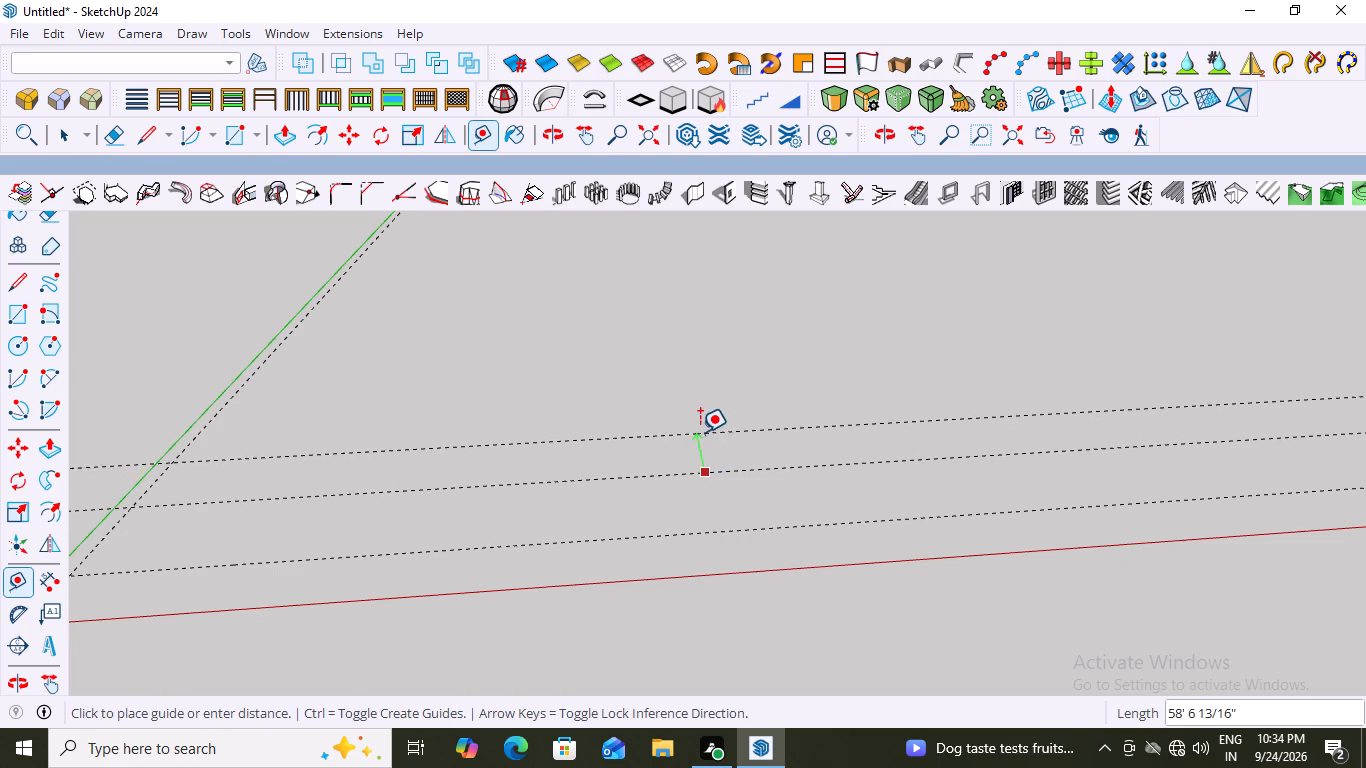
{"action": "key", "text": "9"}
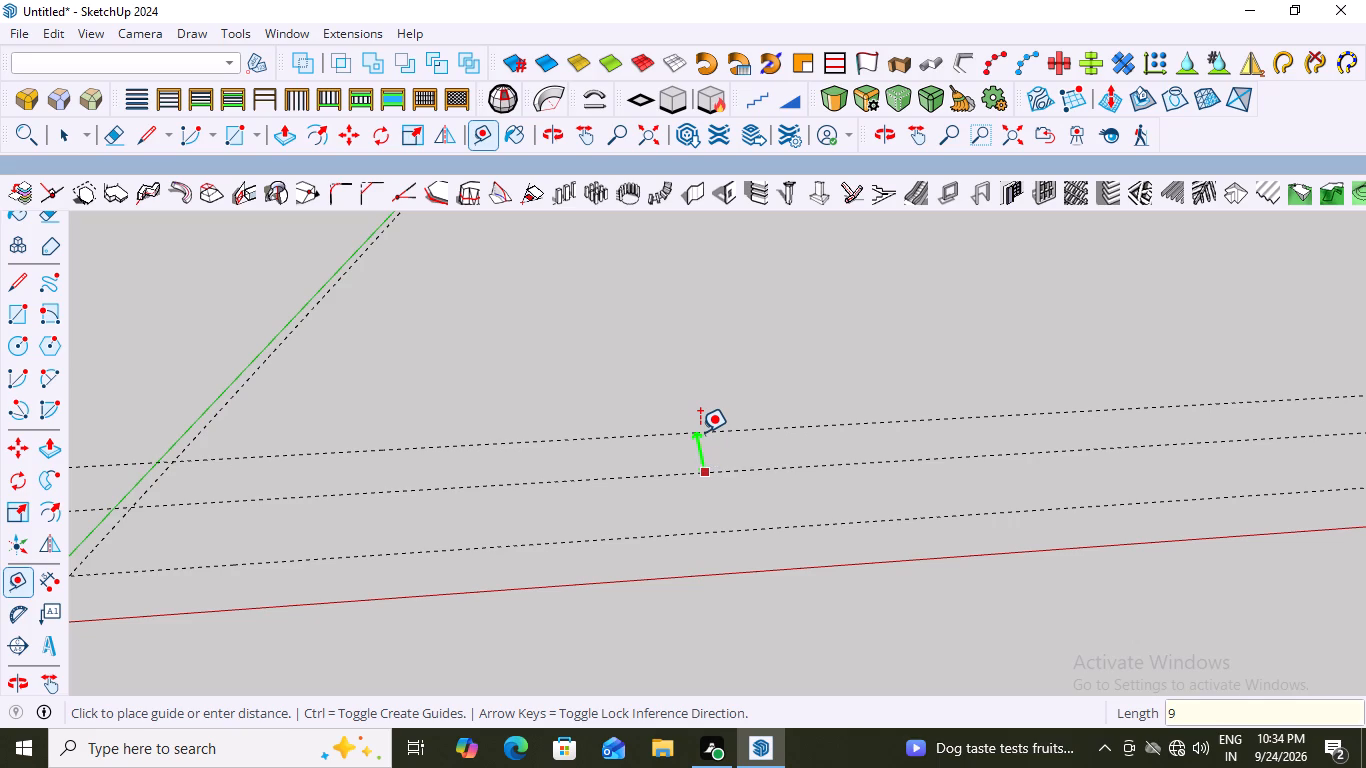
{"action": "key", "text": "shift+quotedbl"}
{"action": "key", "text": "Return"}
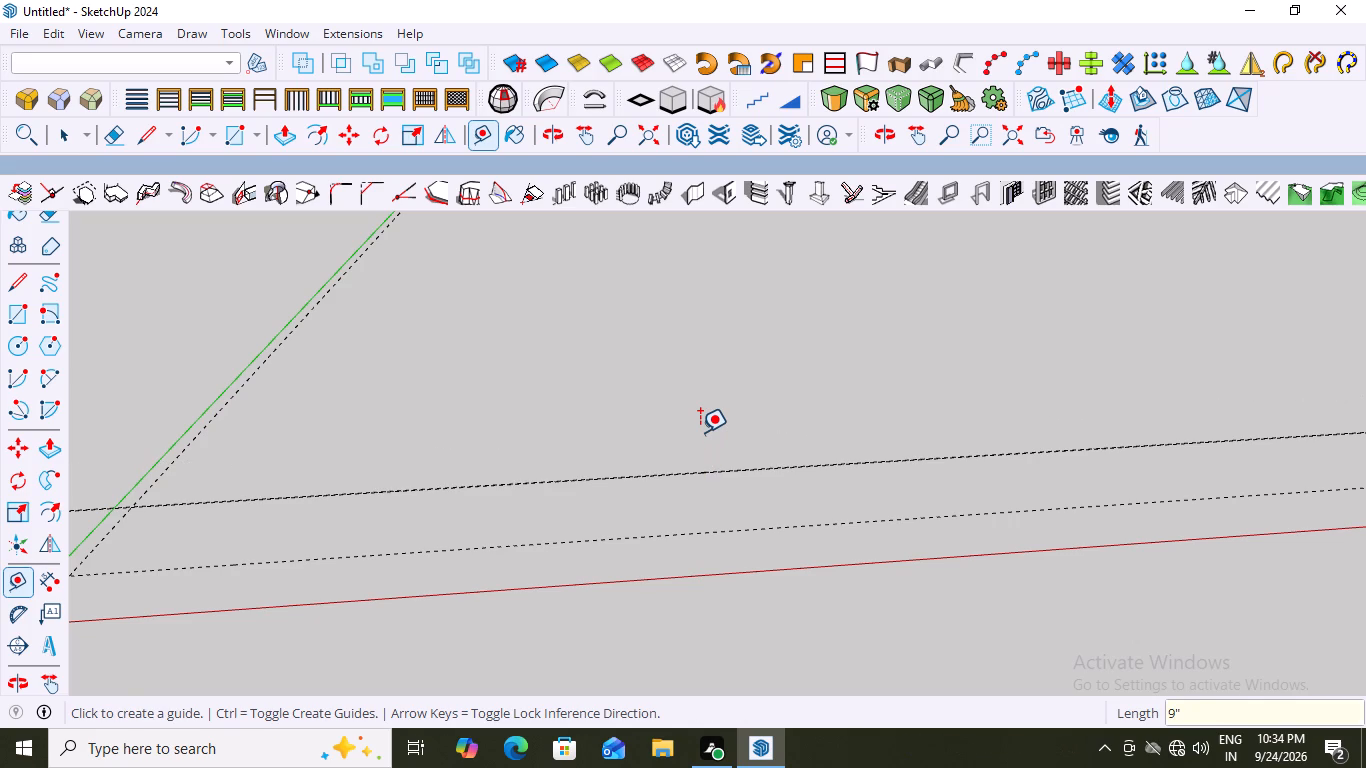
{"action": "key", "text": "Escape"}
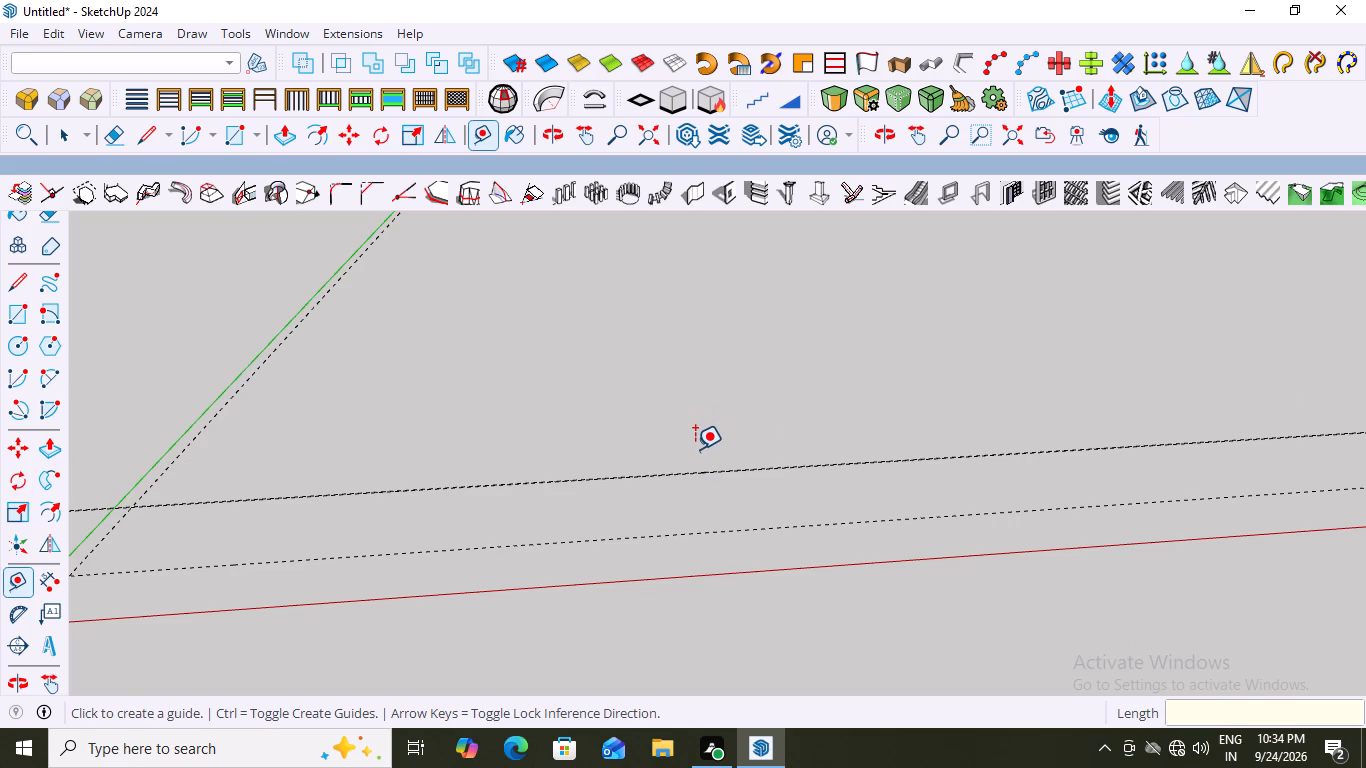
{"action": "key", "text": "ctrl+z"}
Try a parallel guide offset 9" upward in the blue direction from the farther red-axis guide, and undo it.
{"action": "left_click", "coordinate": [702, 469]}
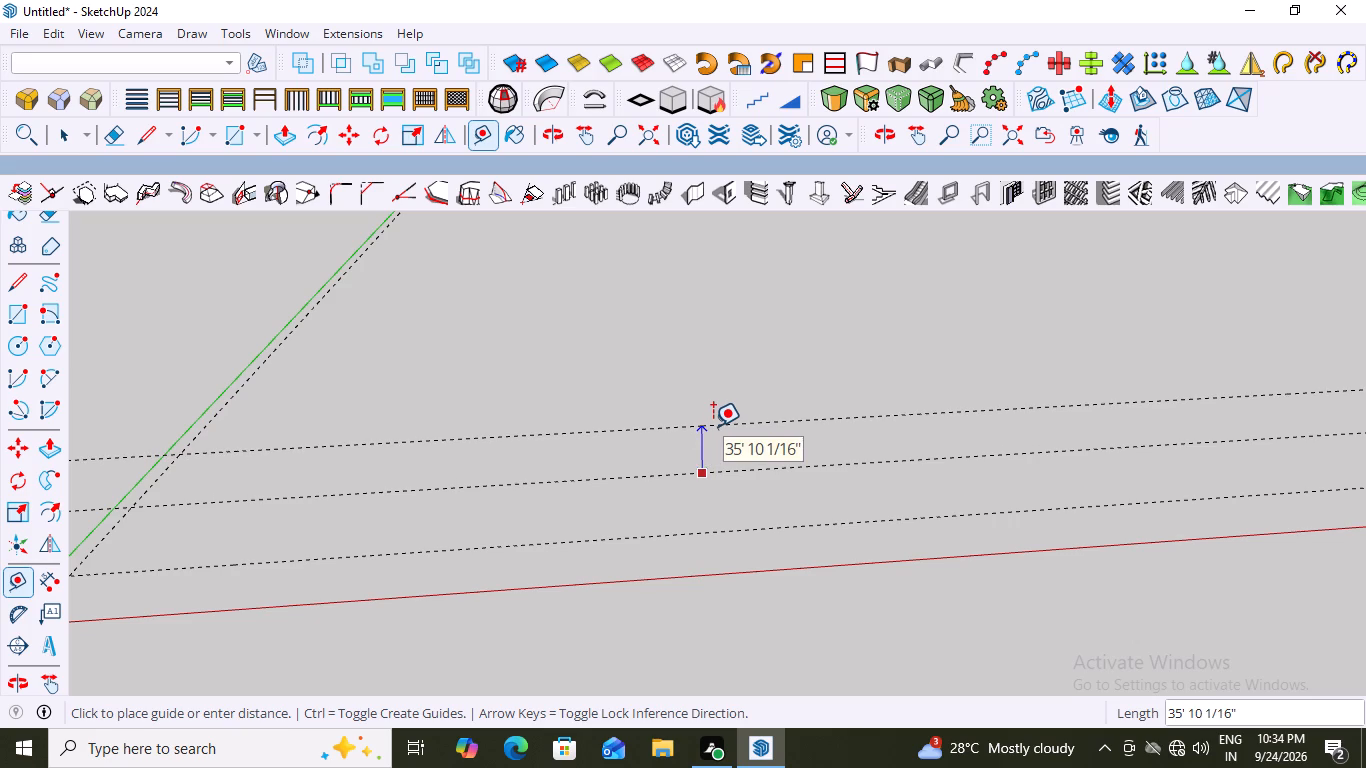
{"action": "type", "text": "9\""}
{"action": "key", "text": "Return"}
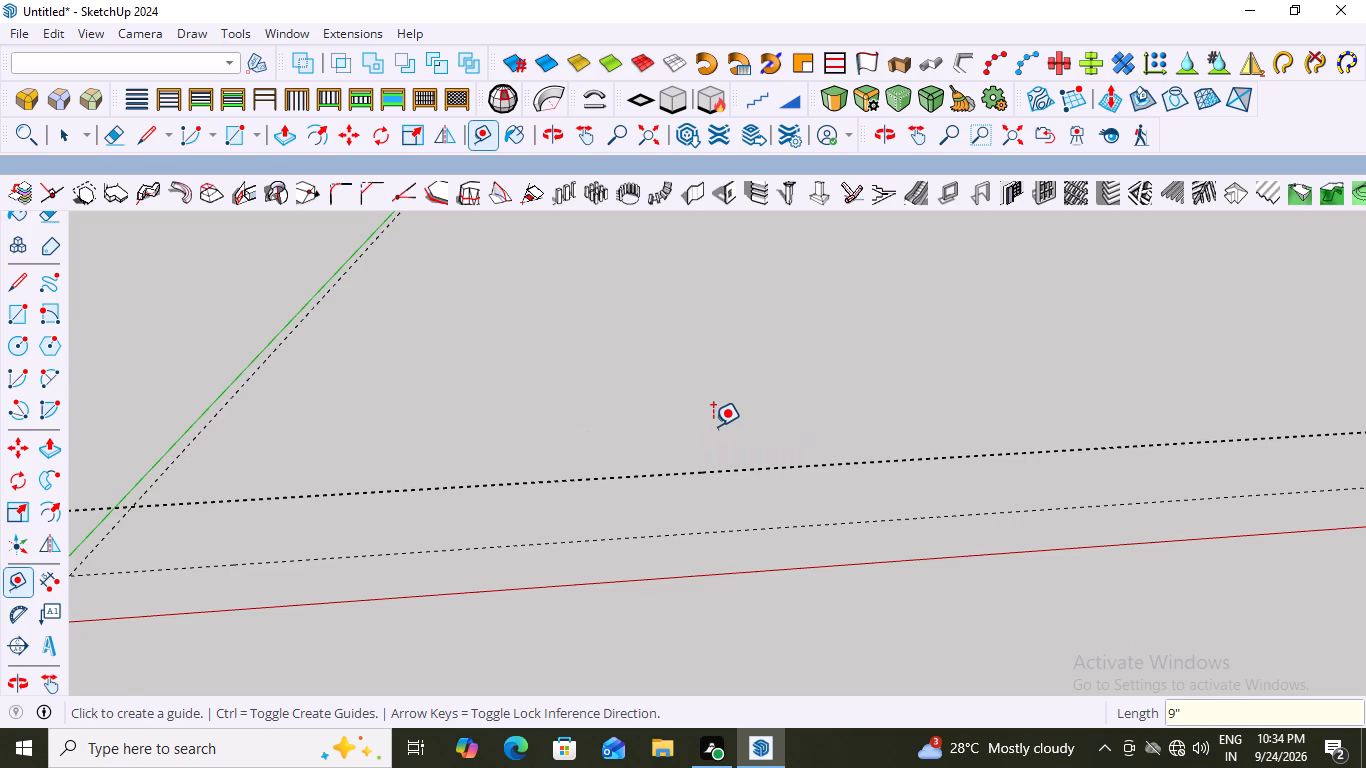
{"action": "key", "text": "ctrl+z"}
Undo all the guide construction back to the blank model with only the axes, and return to the Select tool.
{"action": "scroll", "coordinate": [648, 502], "scroll_direction": "up", "scroll_amount": 3}
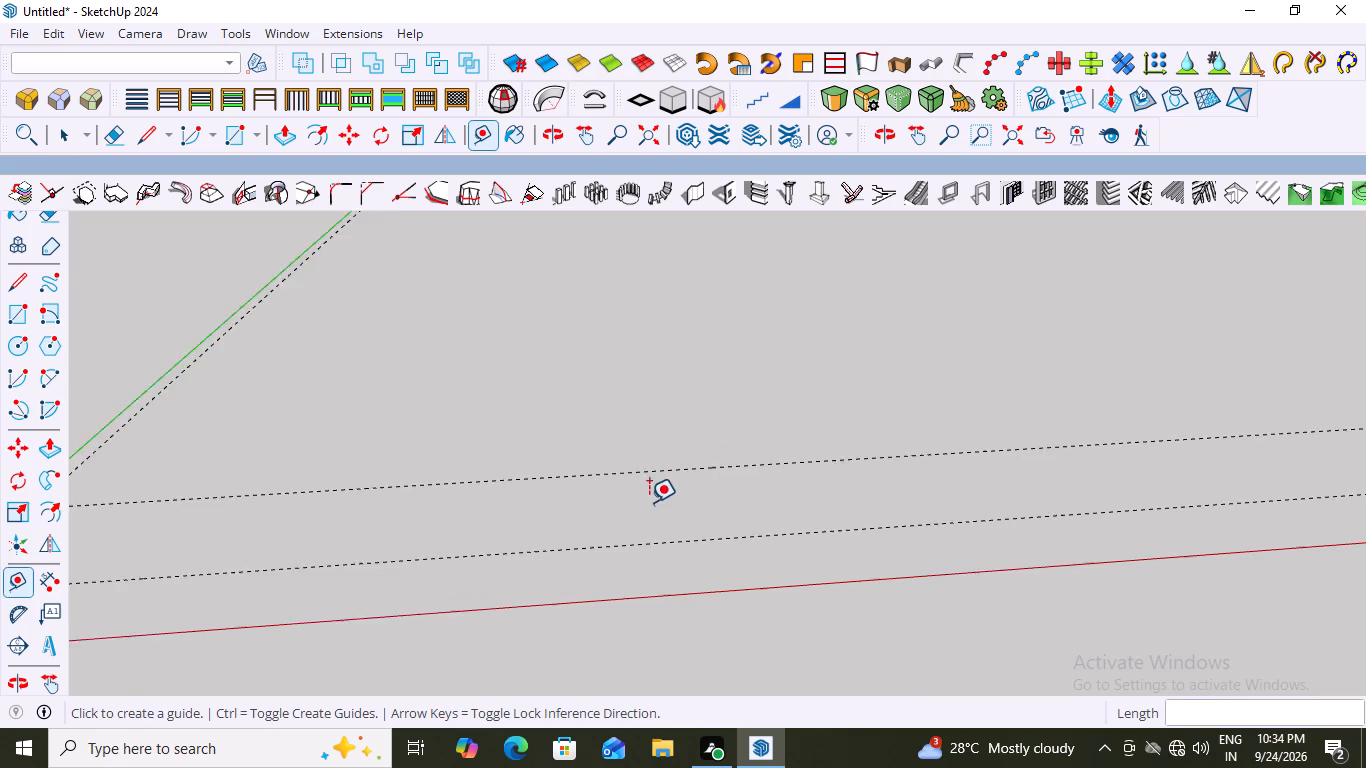
{"action": "scroll", "coordinate": [649, 502], "scroll_direction": "up", "scroll_amount": 20}
{"action": "scroll", "coordinate": [649, 502], "scroll_direction": "up", "scroll_amount": 2}
{"action": "scroll", "coordinate": [681, 424], "scroll_direction": "down", "scroll_amount": 10}
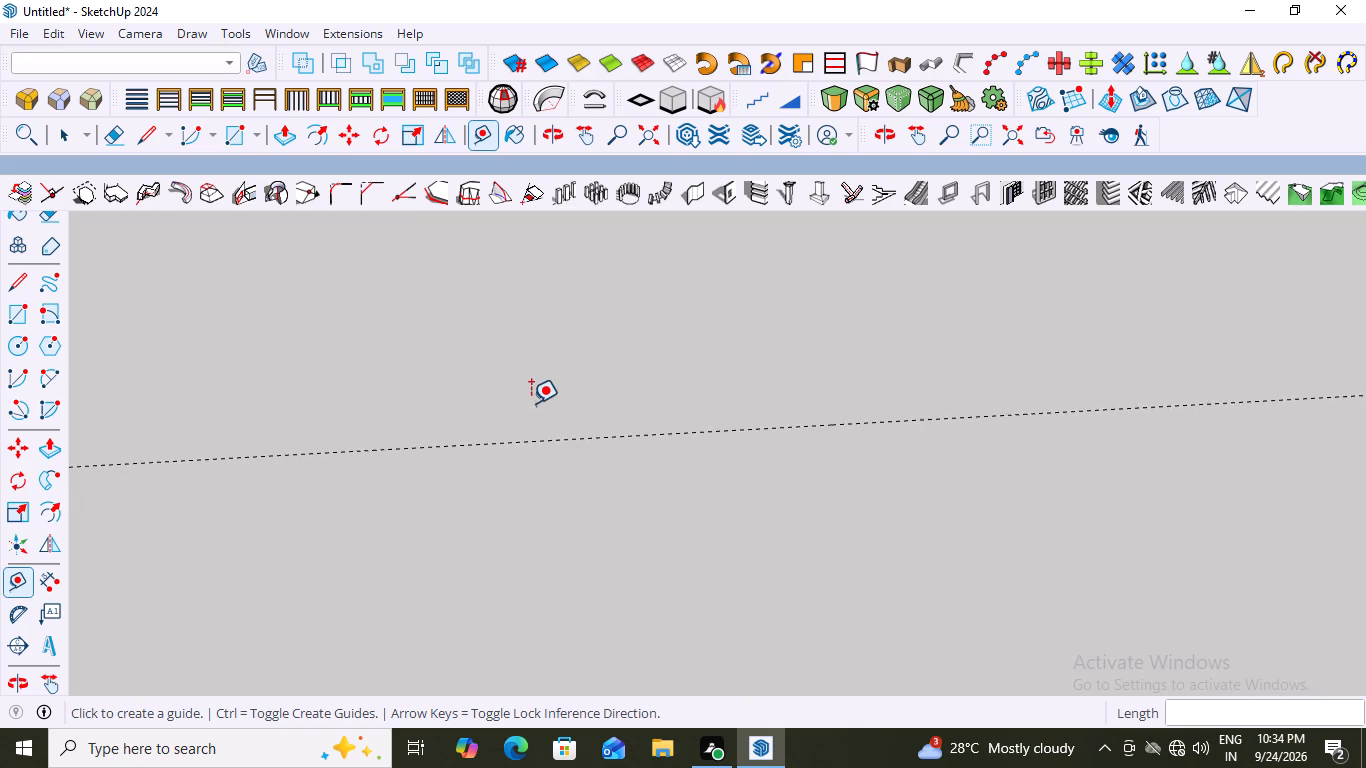
{"action": "scroll", "coordinate": [531, 403], "scroll_direction": "down", "scroll_amount": 20}
{"action": "scroll", "coordinate": [531, 403], "scroll_direction": "down", "scroll_amount": 3}
{"action": "middle_click_drag", "start_coordinate": [704, 441], "coordinate": [657, 457]}
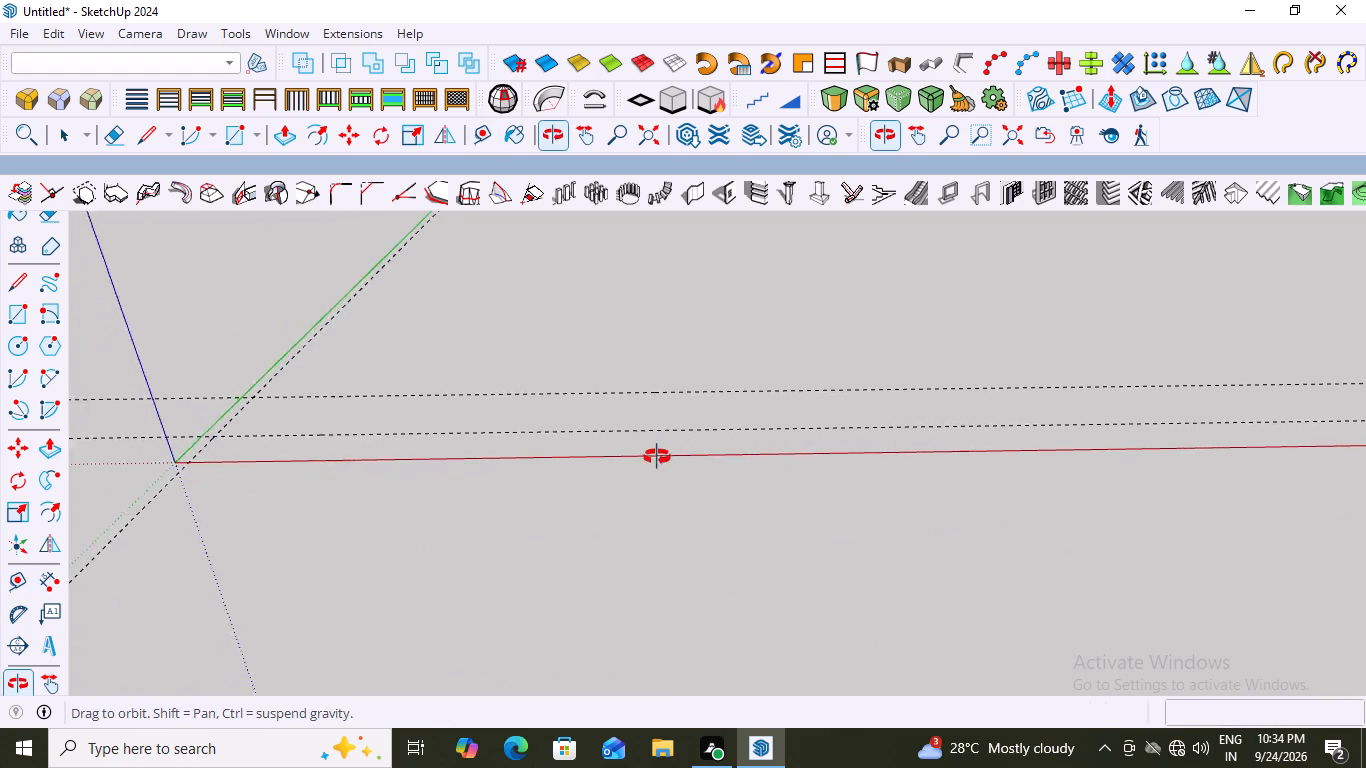
{"action": "middle_click_drag", "start_coordinate": [657, 457], "coordinate": [644, 462]}
{"action": "scroll", "coordinate": [645, 462], "scroll_direction": "down", "scroll_amount": 2}
{"action": "key", "text": "Escape"}
{"action": "key", "text": "ctrl+z"}
{"action": "key", "text": "ctrl+z"}
{"action": "key", "text": "ctrl+z"}
{"action": "key", "text": "ctrl+z"}
{"action": "key", "text": "ctrl+z"}
{"action": "key", "text": "ctrl+z"}
{"action": "key", "text": "ctrl+z"}
{"action": "key", "text": "ctrl+z"}
{"action": "key", "text": "ctrl+z"}
{"action": "key", "text": "ctrl+z"}
{"action": "key", "text": "ctrl+z"}
{"action": "key", "text": "ctrl+z"}
{"action": "key", "text": "ctrl+z"}
{"action": "key", "text": "ctrl+z"}
{"action": "key", "text": "ctrl+z"}
{"action": "key", "text": "ctrl+z"}
{"action": "key", "text": "ctrl+z"}
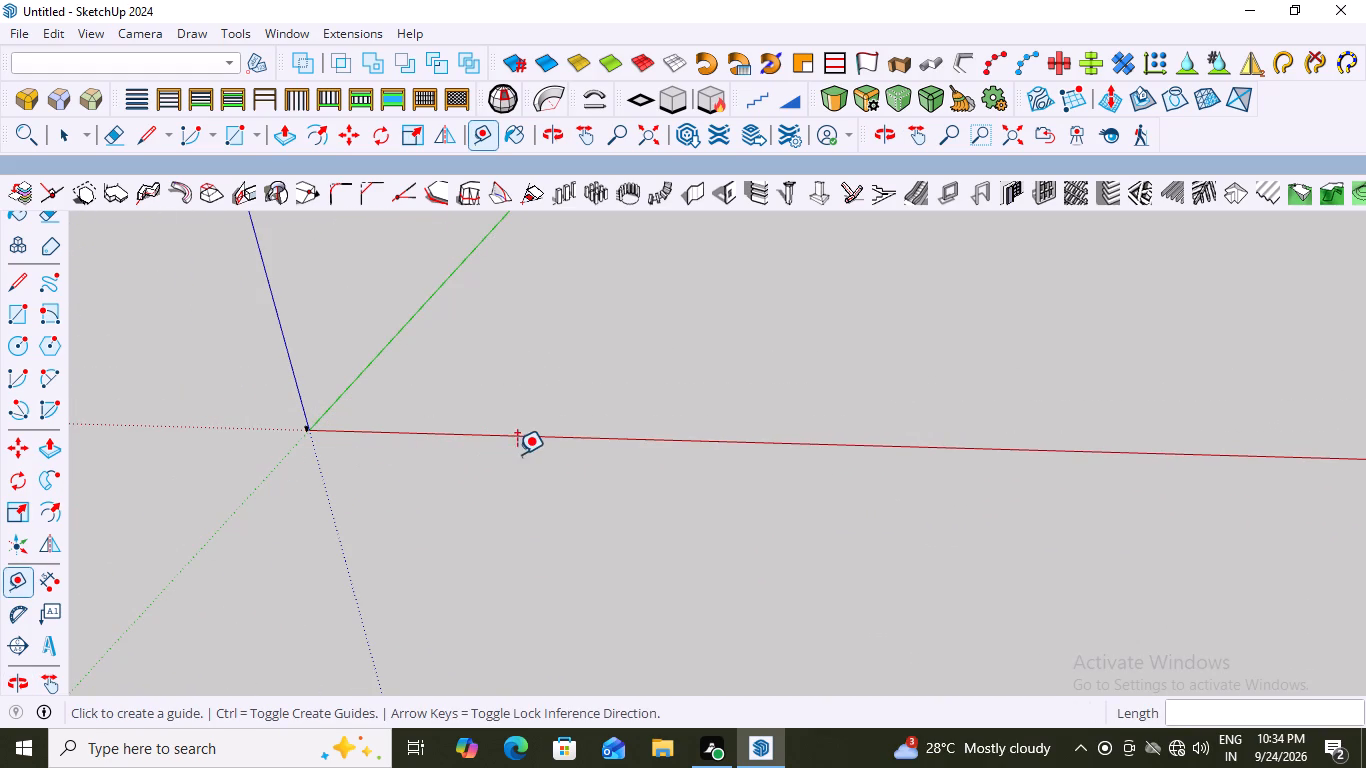
{"action": "key", "text": "space"}
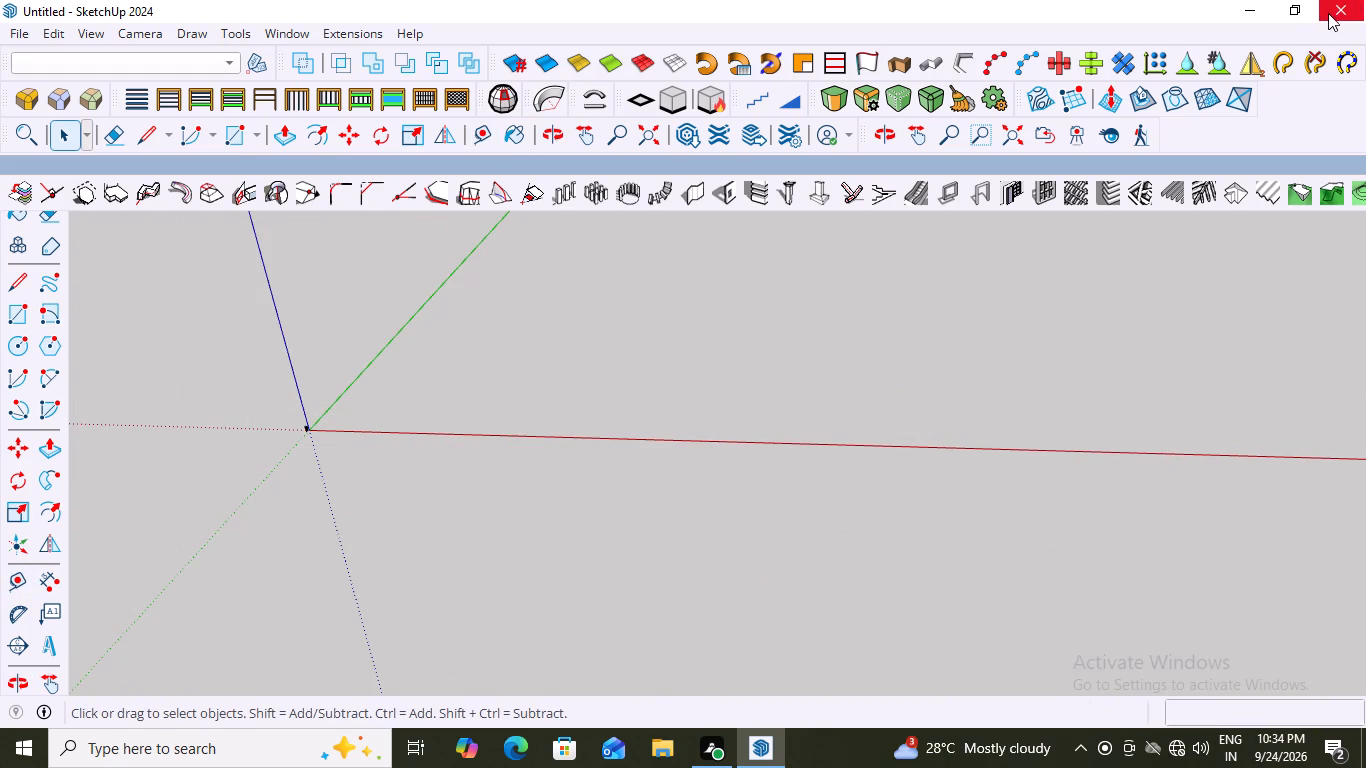
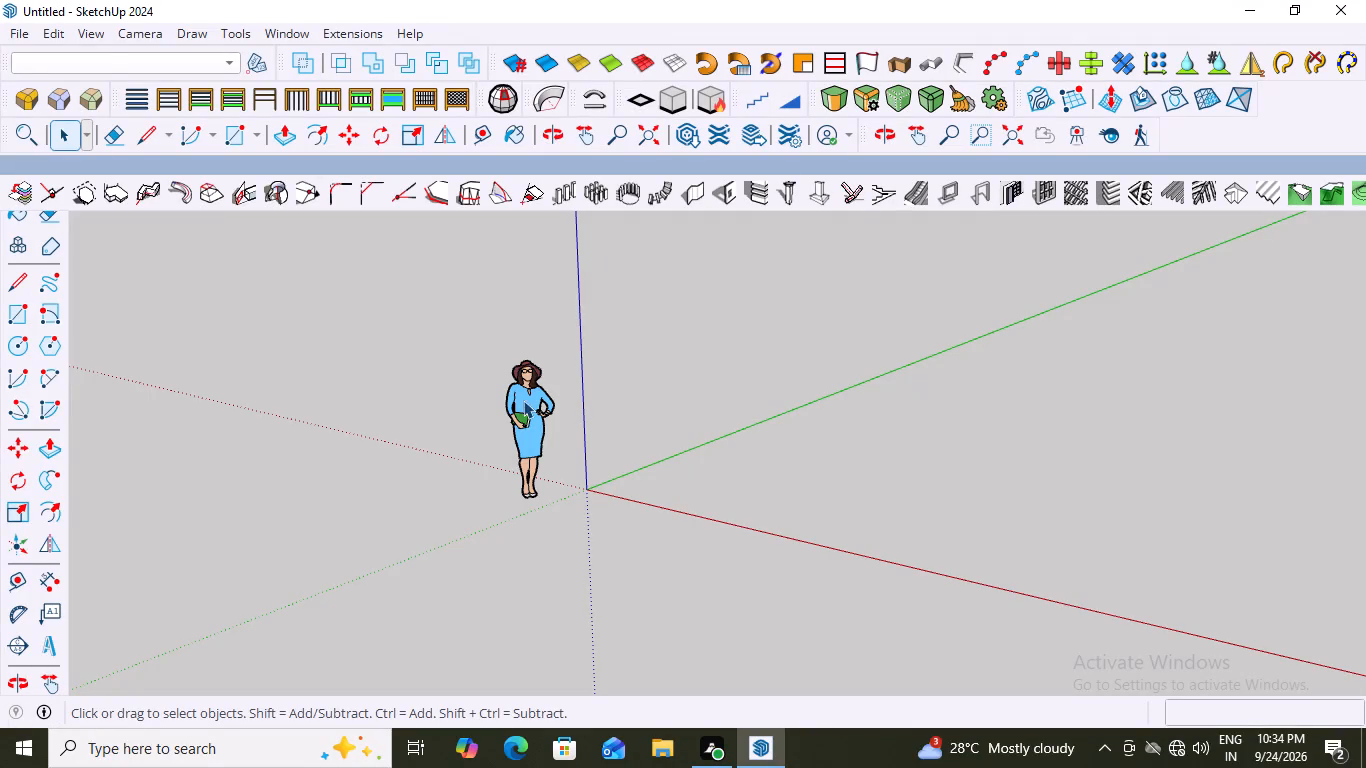
Delete the standing scale figure from the model.
{"action": "left_click", "coordinate": [522, 422]}
{"action": "key", "text": "Delete"}
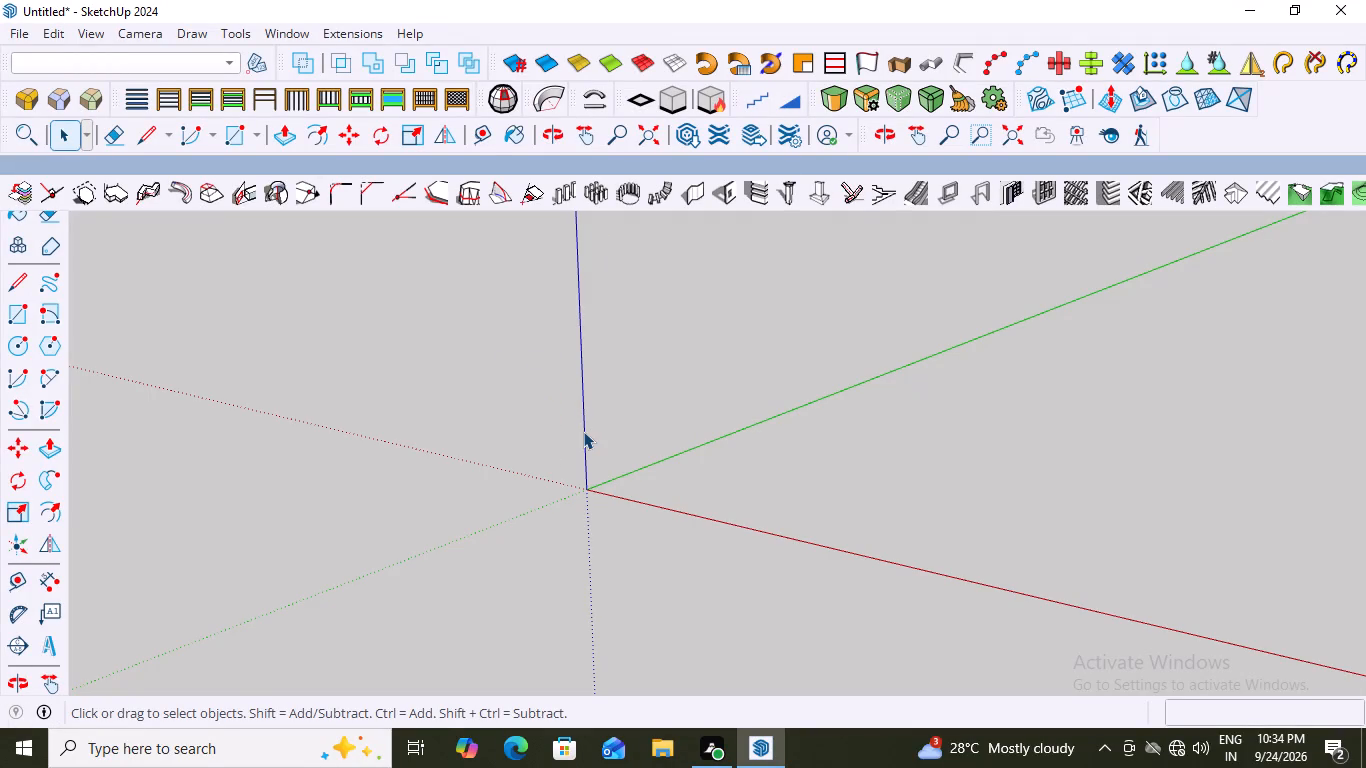
Place a guide parallel to the red axis, about 7' 3" away in the green direction.
{"action": "key", "text": "t"}
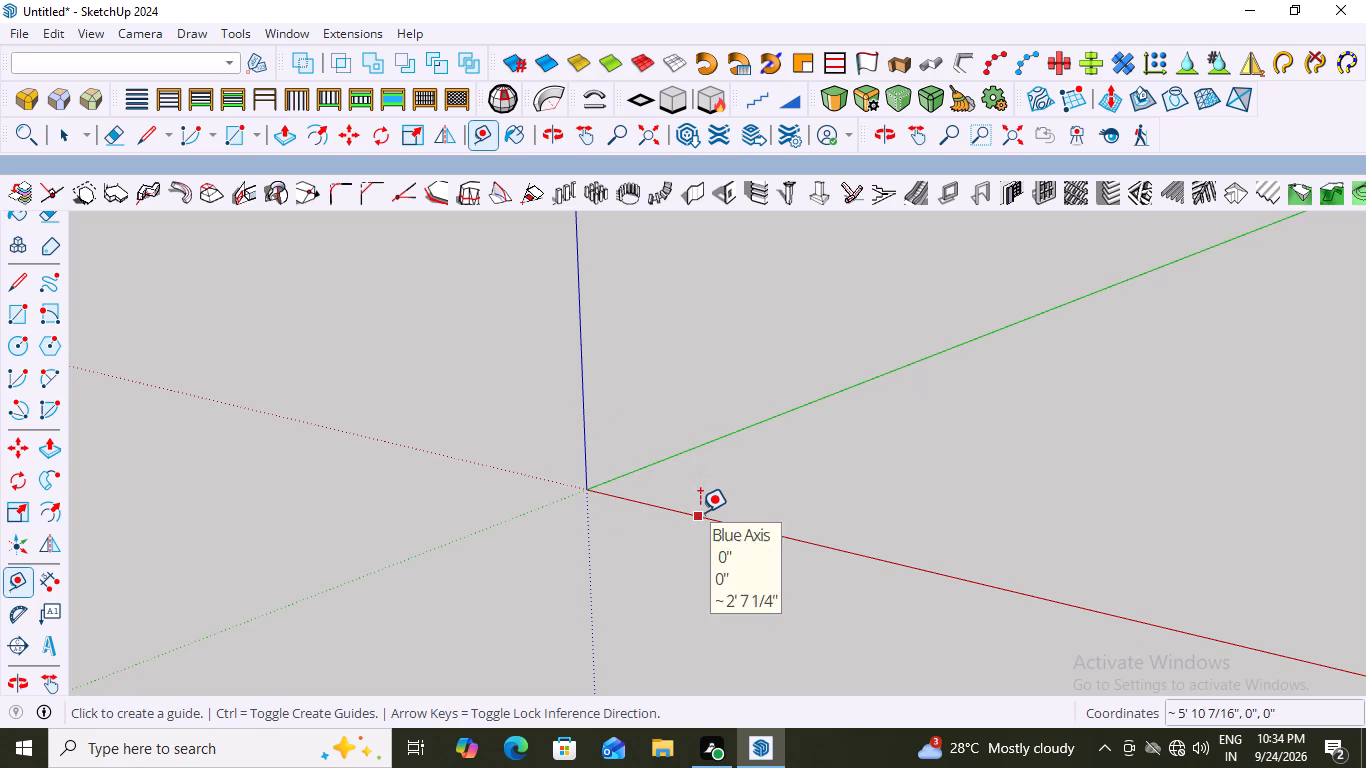
{"action": "left_click", "coordinate": [700, 512]}
{"action": "left_click", "coordinate": [834, 479]}
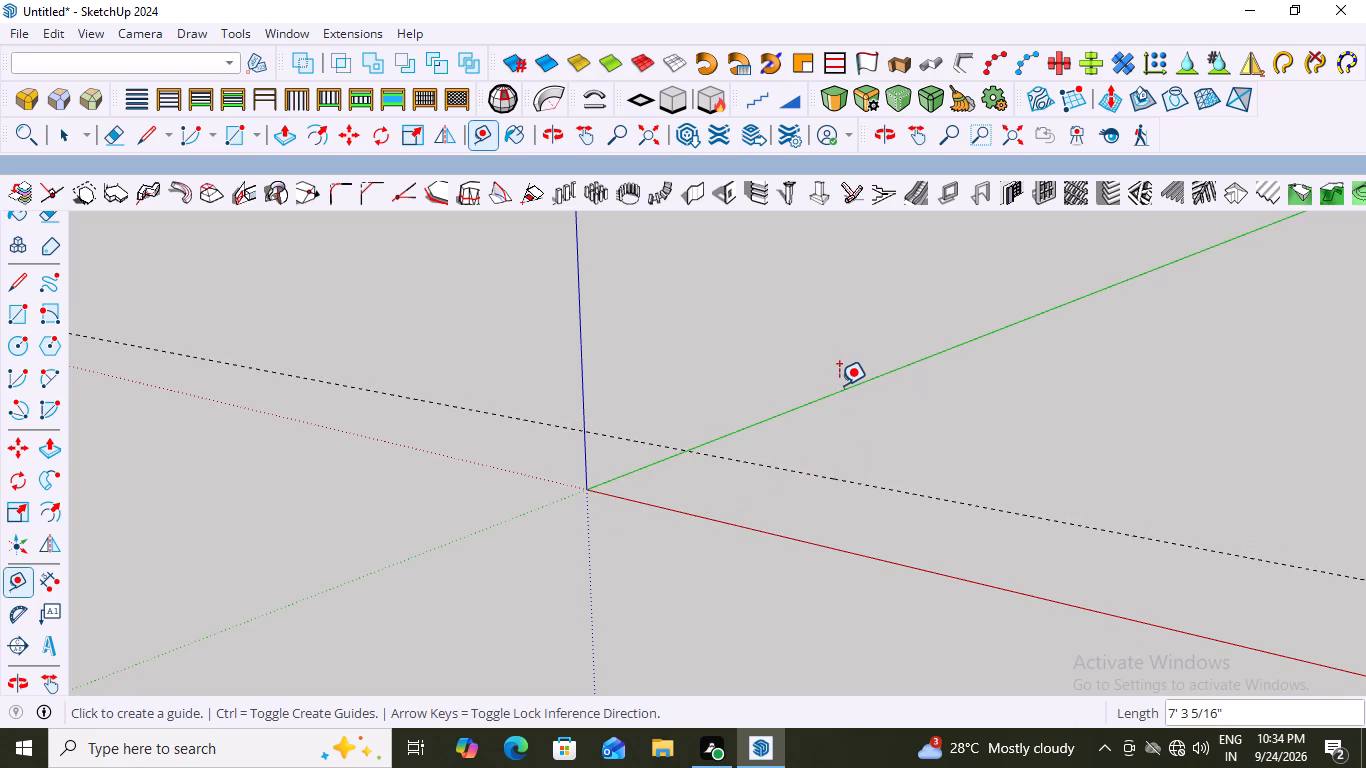
Place a guide parallel to the green axis, about 7' 2" away in the red direction.
{"action": "left_click", "coordinate": [840, 391]}
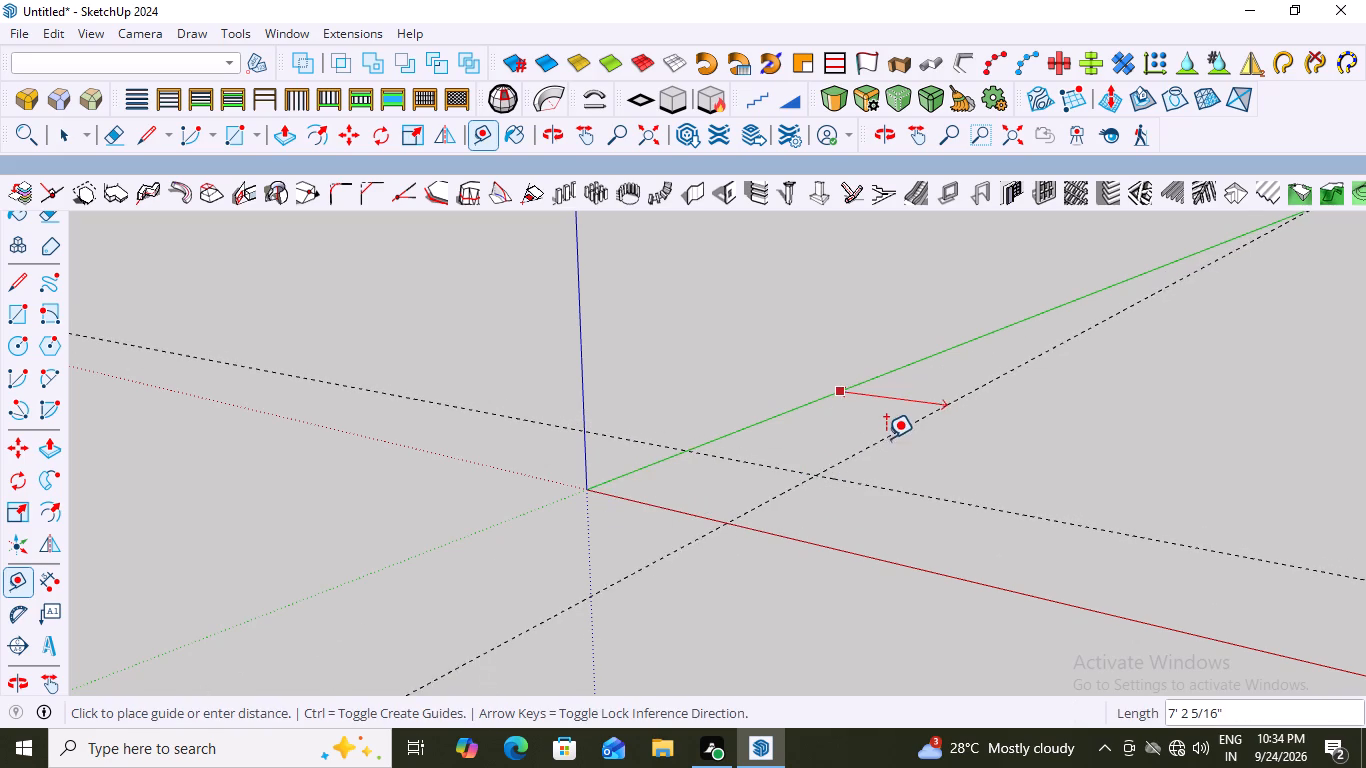
{"action": "left_click", "coordinate": [886, 438]}
Place a second red-axis guide about 7' 11" beyond the first one in the green direction.
{"action": "scroll", "coordinate": [1035, 504], "scroll_direction": "down", "scroll_amount": 12}
{"action": "scroll", "coordinate": [1086, 602], "scroll_direction": "up", "scroll_amount": 9}
{"action": "left_click", "coordinate": [1041, 455]}
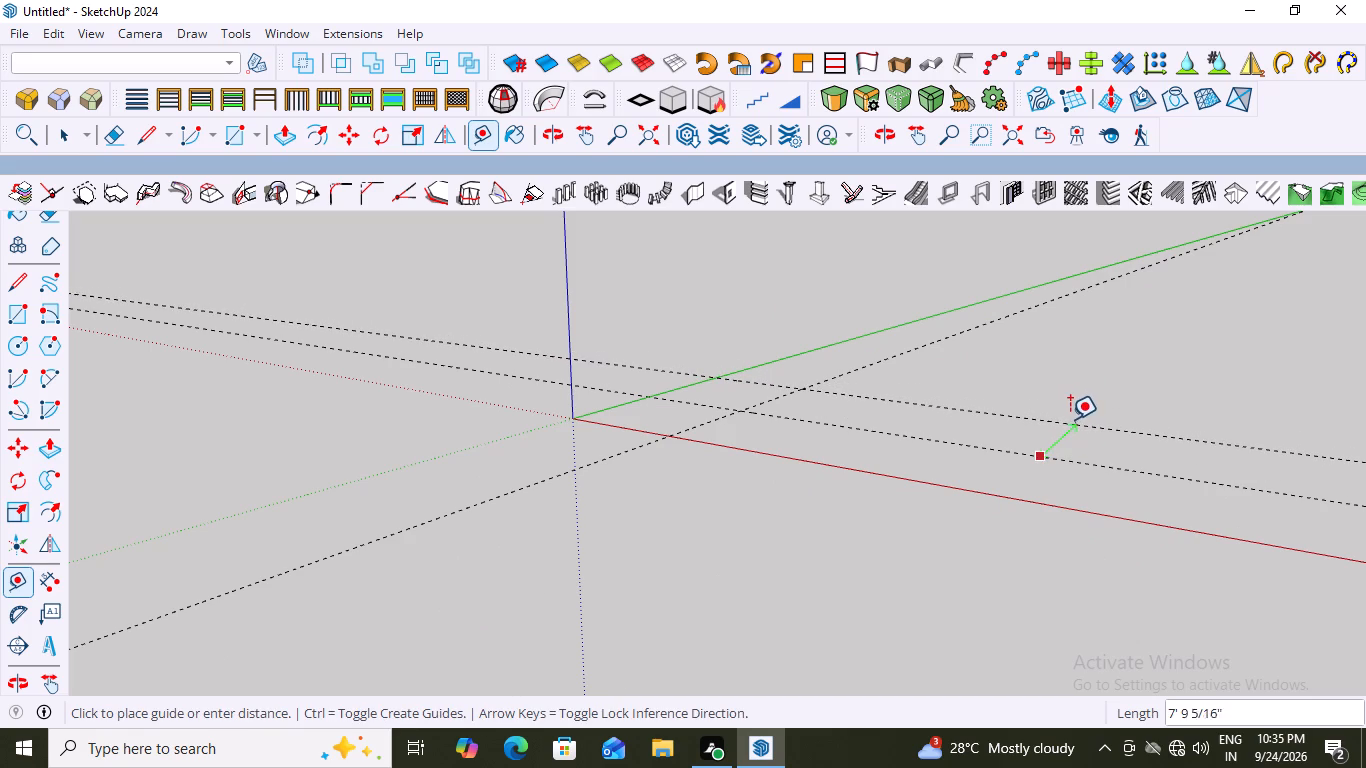
{"action": "left_click", "coordinate": [1070, 419]}
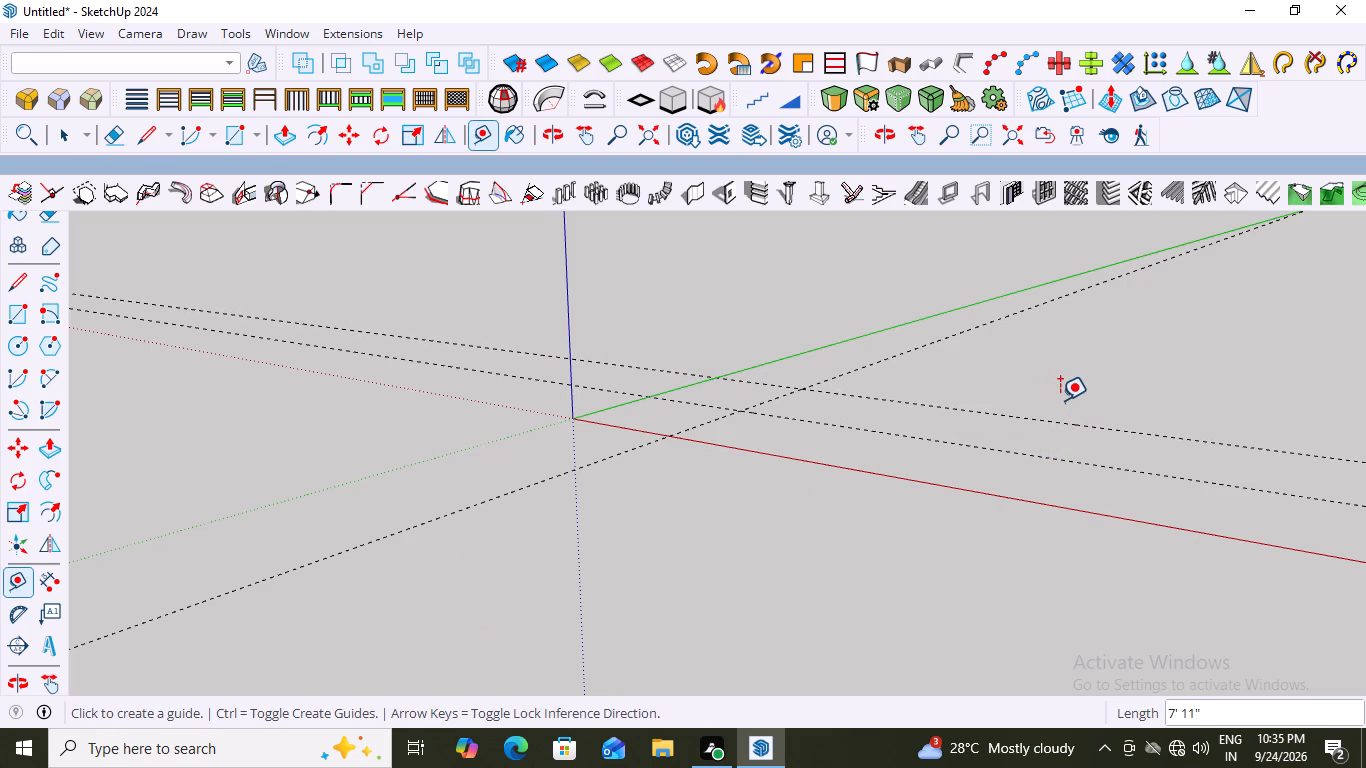
Place a parallel guide 9" above the farther red-axis guide in the blue direction.
{"action": "scroll", "coordinate": [1069, 408], "scroll_direction": "up", "scroll_amount": 4}
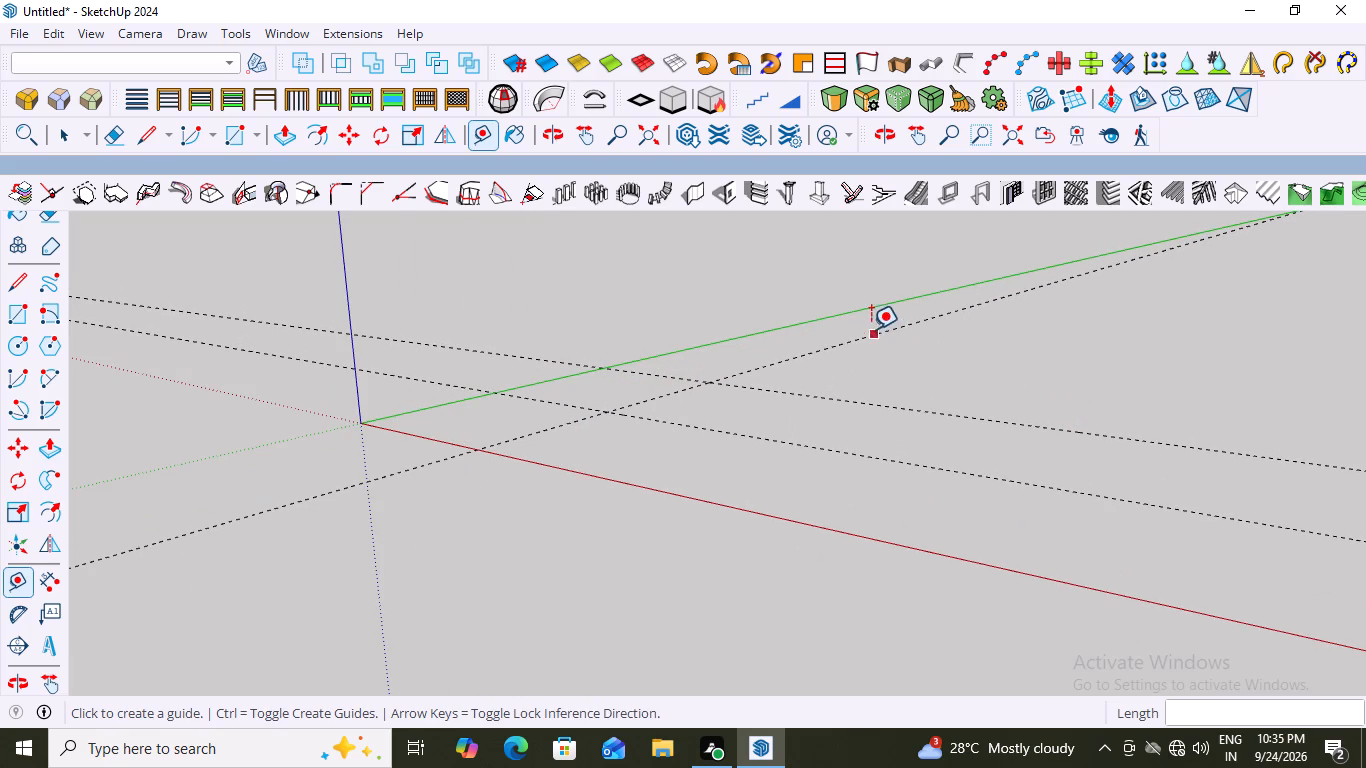
{"action": "left_click", "coordinate": [1030, 424]}
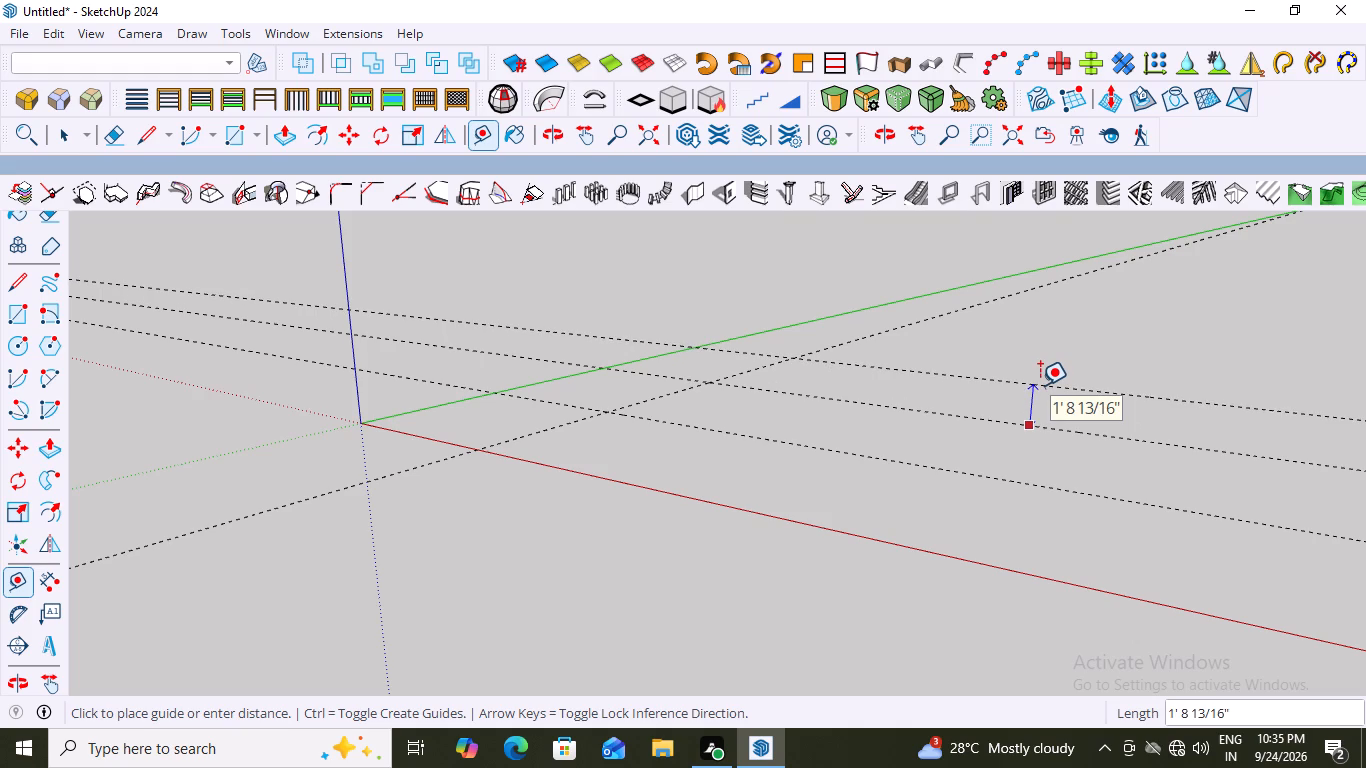
{"action": "type", "text": "9\""}
{"action": "key", "text": "Return"}
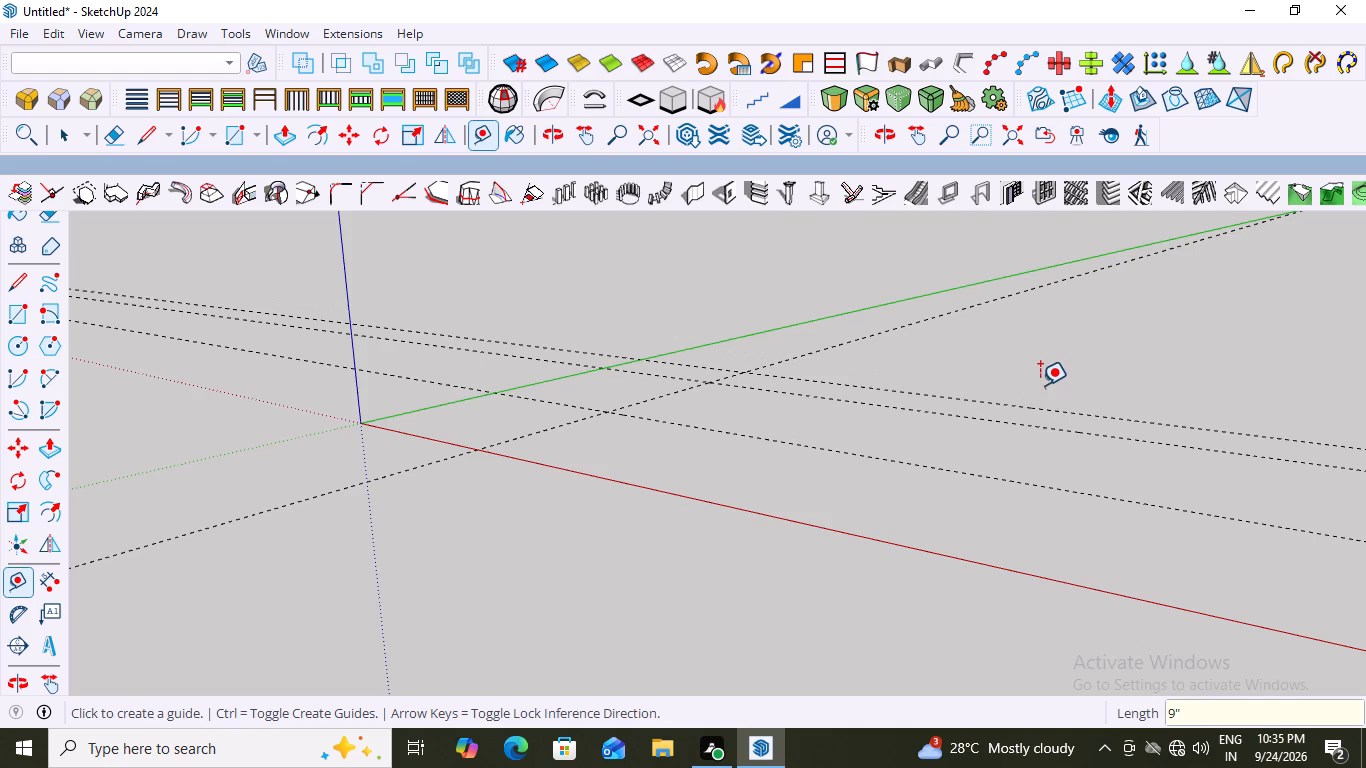
Place a parallel guide offset 9" in the red direction from the green-axis guide.
{"action": "scroll", "coordinate": [617, 450], "scroll_direction": "down", "scroll_amount": 10}
{"action": "middle_click_drag", "start_coordinate": [708, 611], "coordinate": [845, 636]}
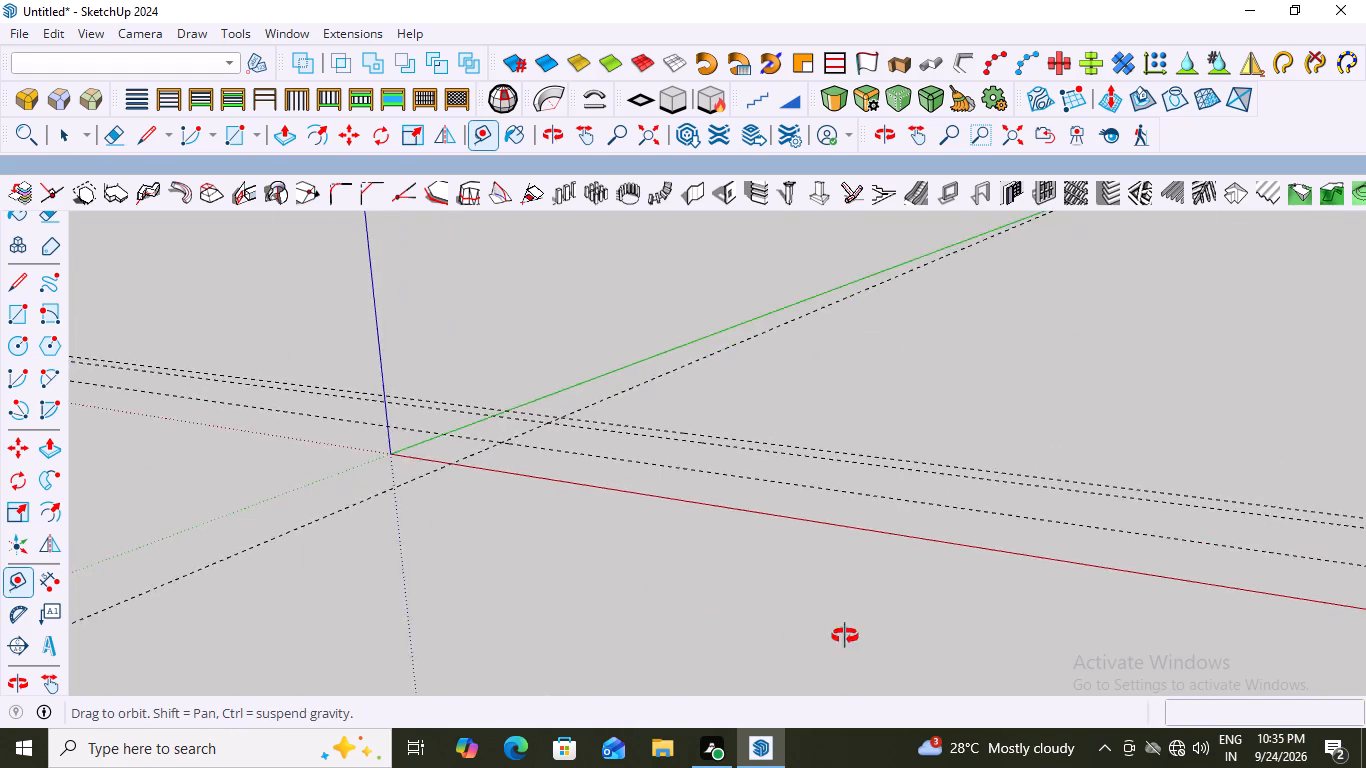
{"action": "middle_click_drag", "start_coordinate": [845, 636], "coordinate": [990, 615]}
{"action": "scroll", "coordinate": [372, 508], "scroll_direction": "up", "scroll_amount": 3}
{"action": "middle_click_drag", "start_coordinate": [437, 499], "coordinate": [342, 476]}
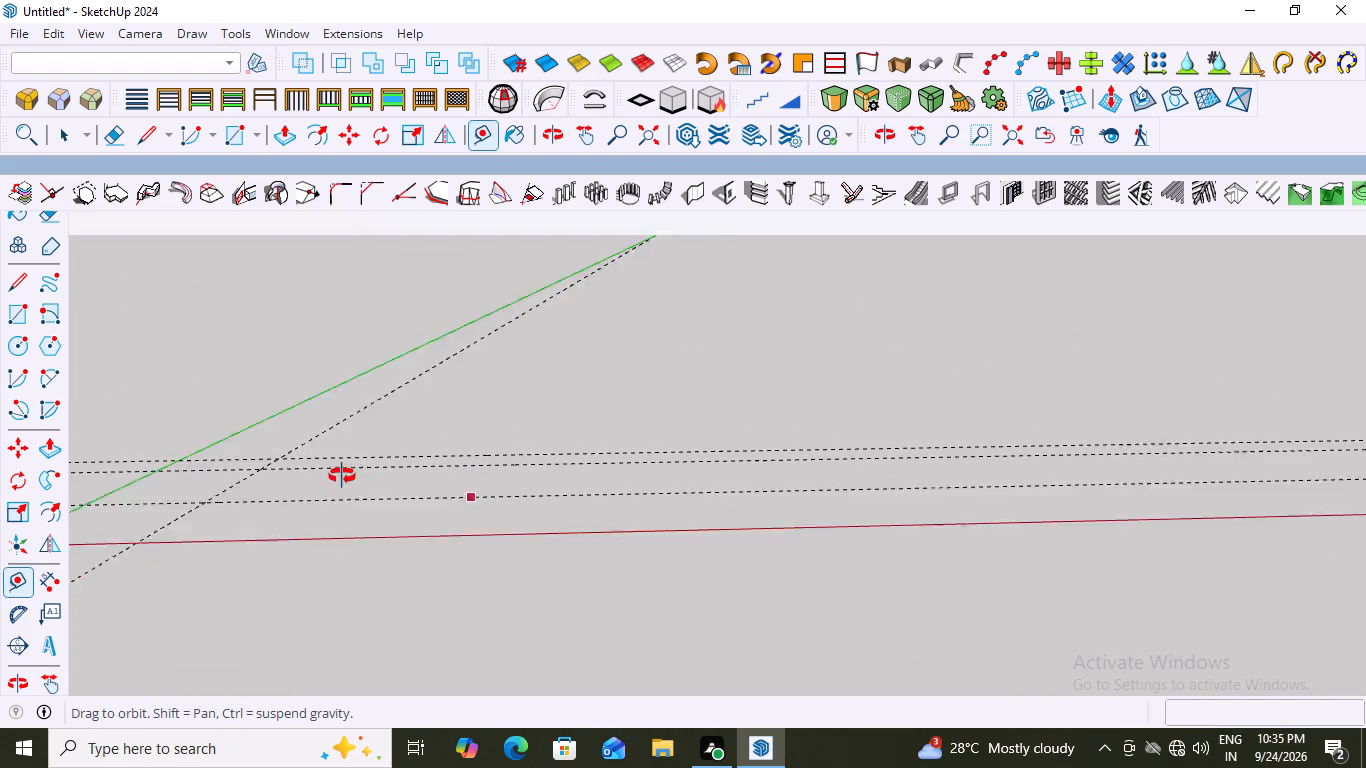
{"action": "middle_click_drag", "start_coordinate": [342, 476], "coordinate": [456, 526]}
{"action": "scroll", "coordinate": [555, 411], "scroll_direction": "up", "scroll_amount": 2}
{"action": "scroll", "coordinate": [561, 446], "scroll_direction": "down", "scroll_amount": 3}
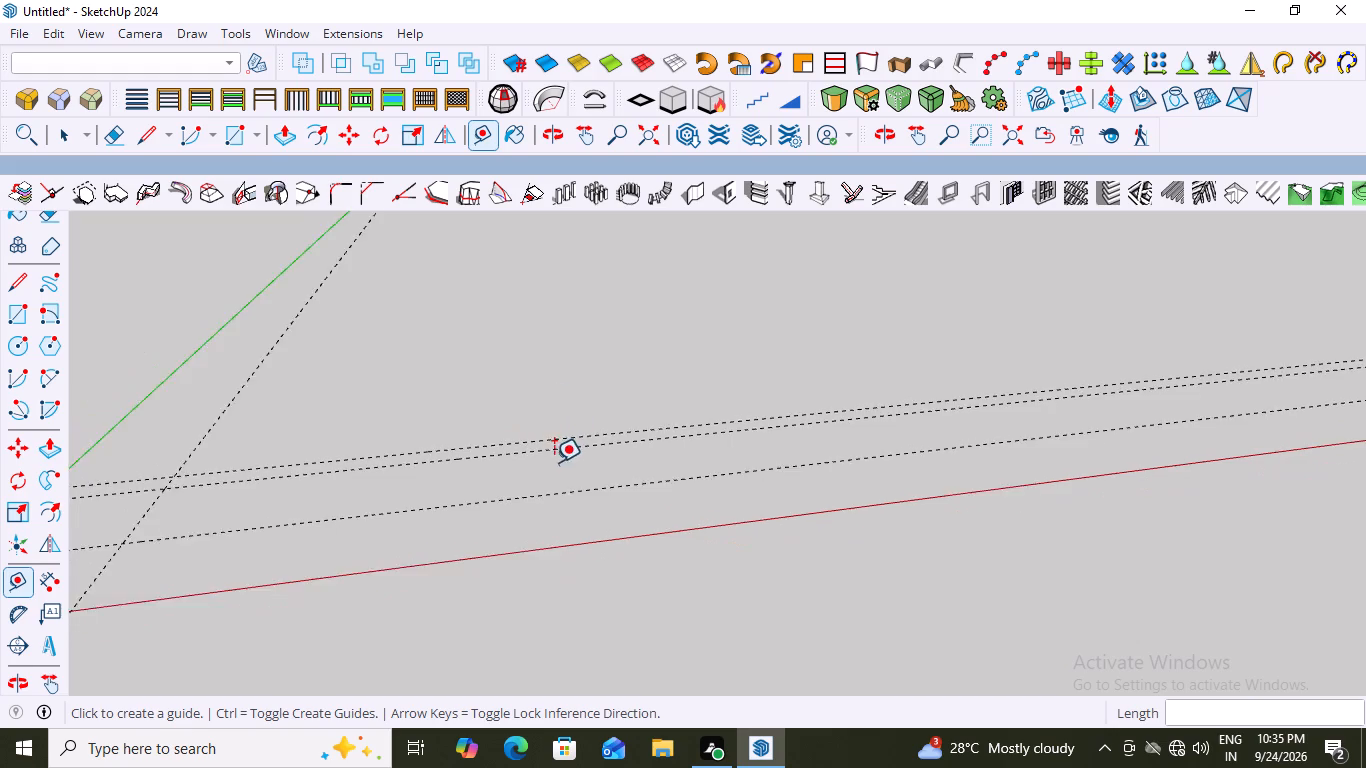
{"action": "scroll", "coordinate": [554, 462], "scroll_direction": "down", "scroll_amount": 2}
{"action": "scroll", "coordinate": [644, 479], "scroll_direction": "up", "scroll_amount": 3}
{"action": "scroll", "coordinate": [663, 466], "scroll_direction": "down", "scroll_amount": 3}
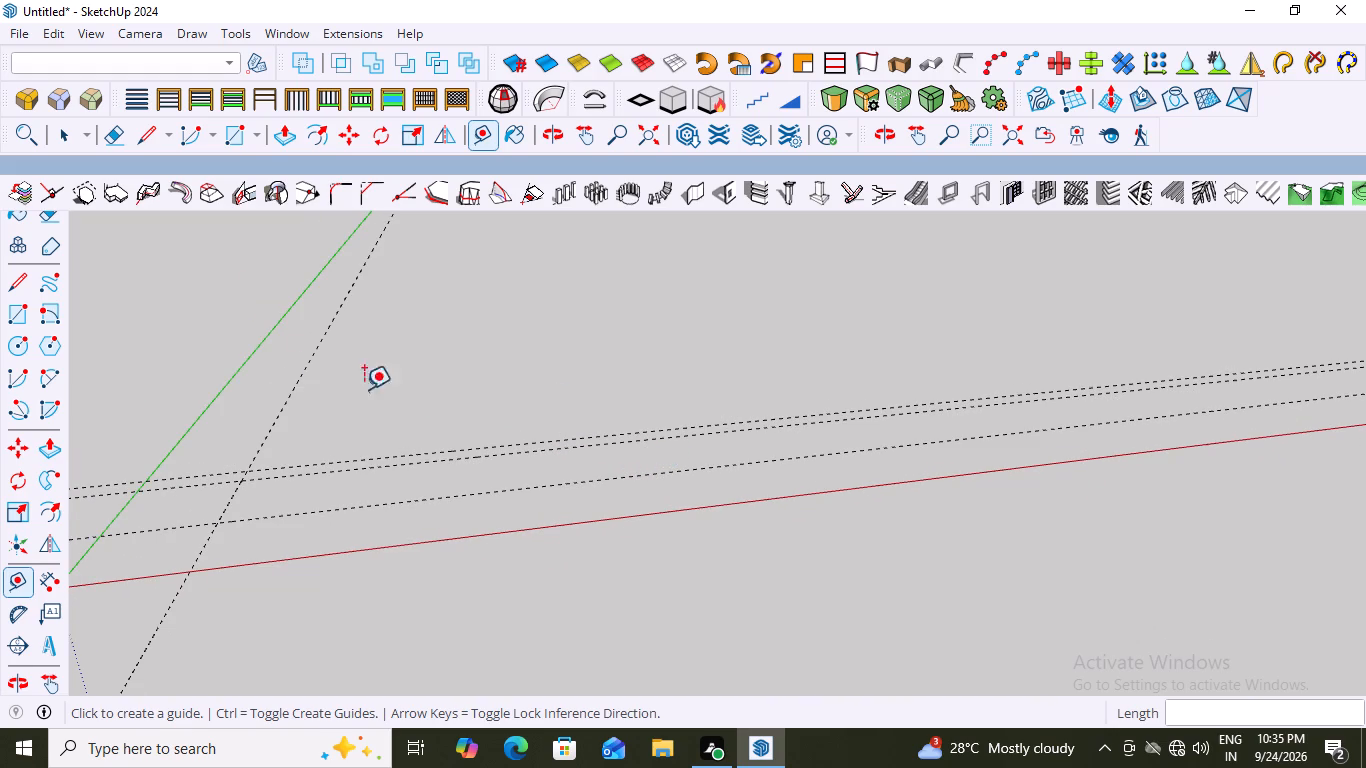
{"action": "left_click", "coordinate": [291, 387]}
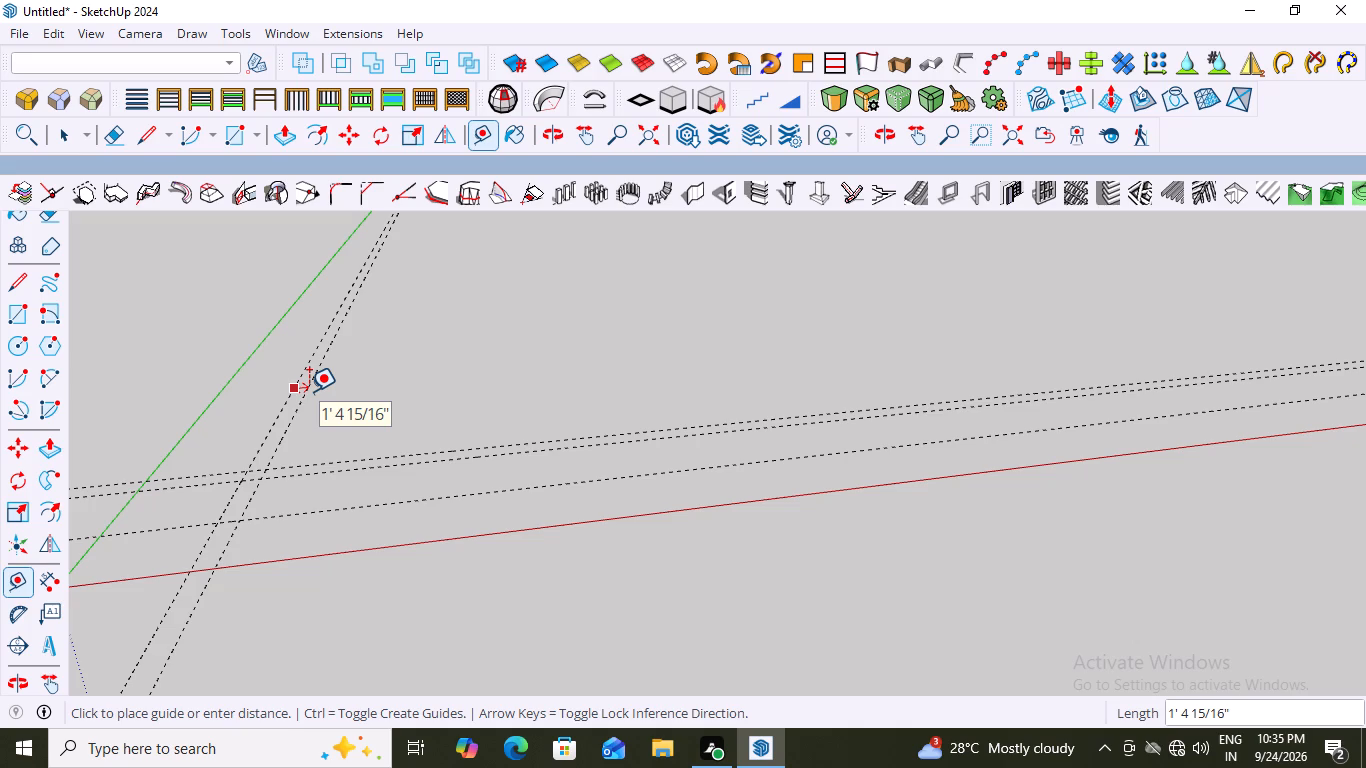
{"action": "key", "text": "9"}
{"action": "key", "text": "shift+quotedbl"}
{"action": "key", "text": "Return"}
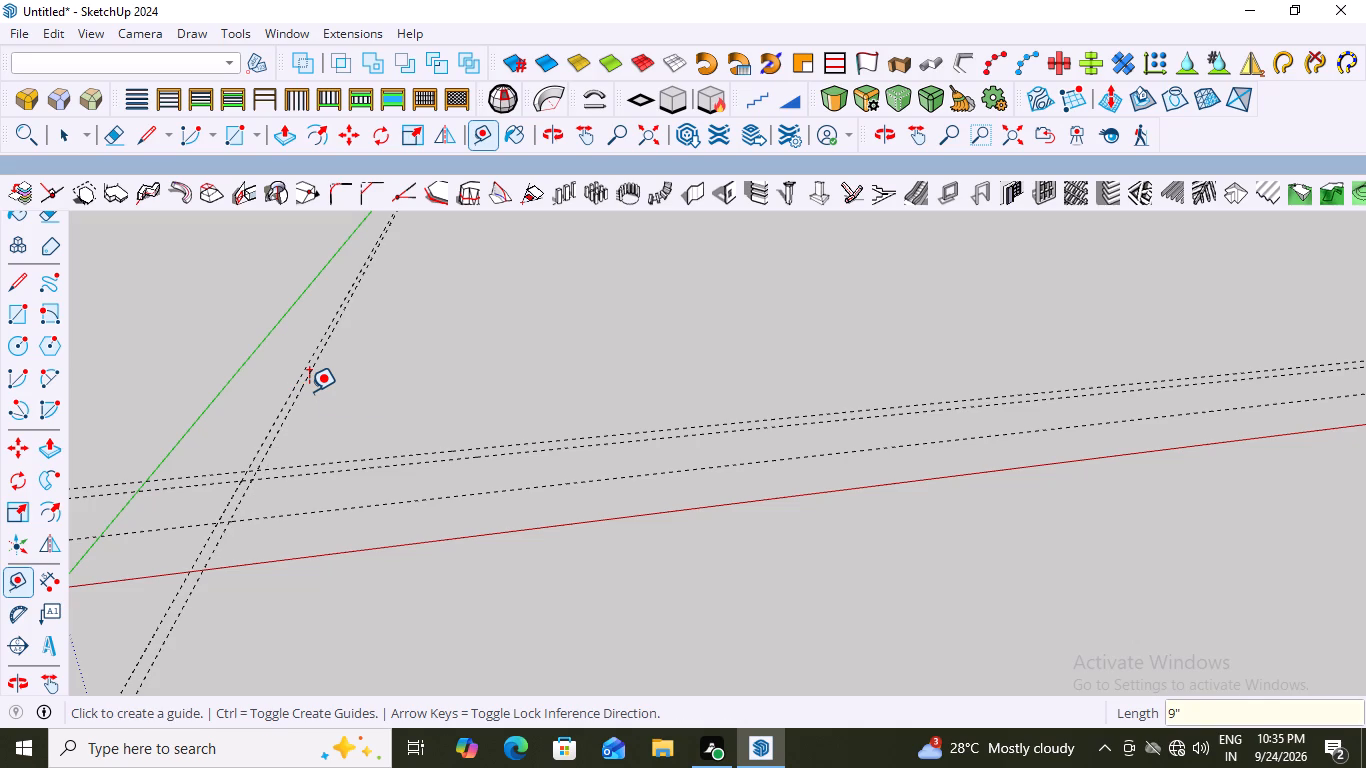
Place a parallel guide 14' from the raised red-axis guide in the green direction.
{"action": "middle_click_drag", "start_coordinate": [700, 541], "coordinate": [649, 562]}
{"action": "scroll", "coordinate": [649, 562], "scroll_direction": "down", "scroll_amount": 7}
{"action": "scroll", "coordinate": [998, 631], "scroll_direction": "up", "scroll_amount": 2}
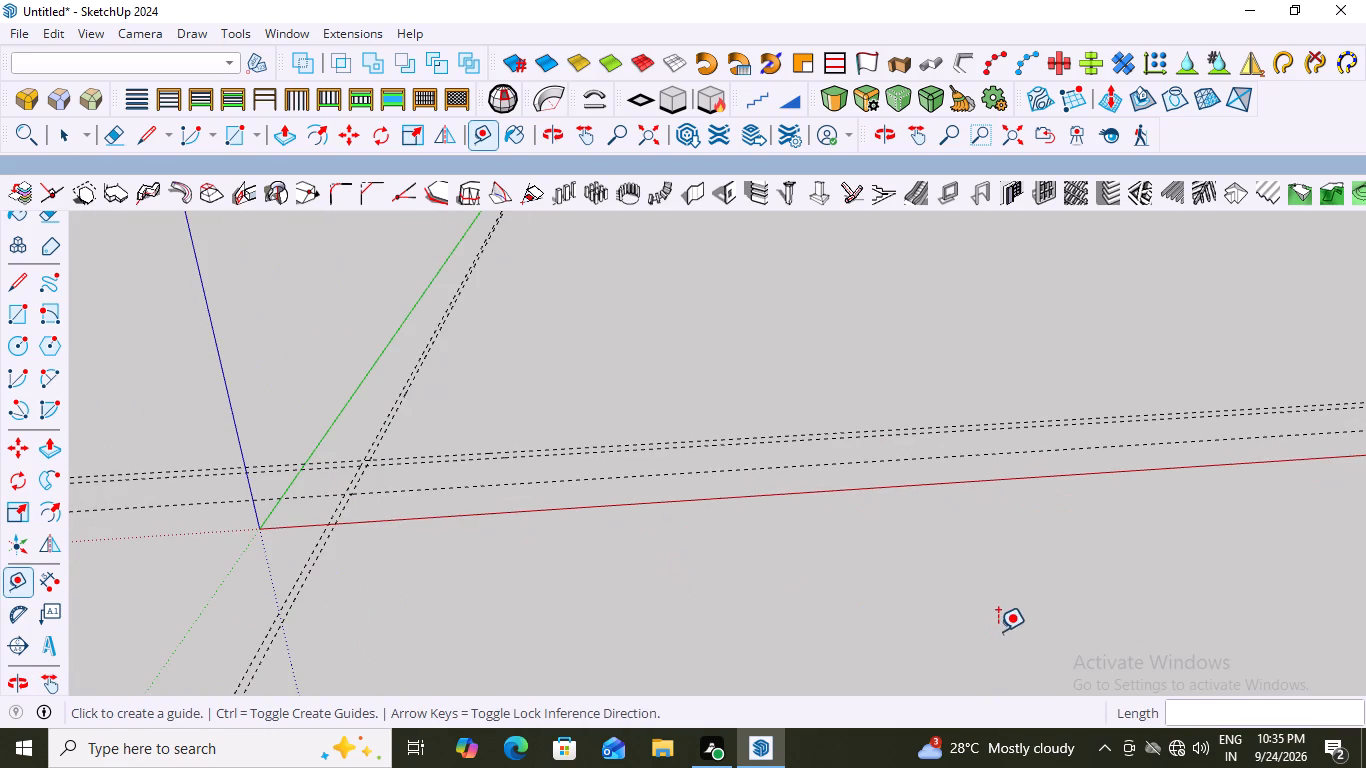
{"action": "middle_click_drag", "start_coordinate": [533, 363], "coordinate": [546, 367]}
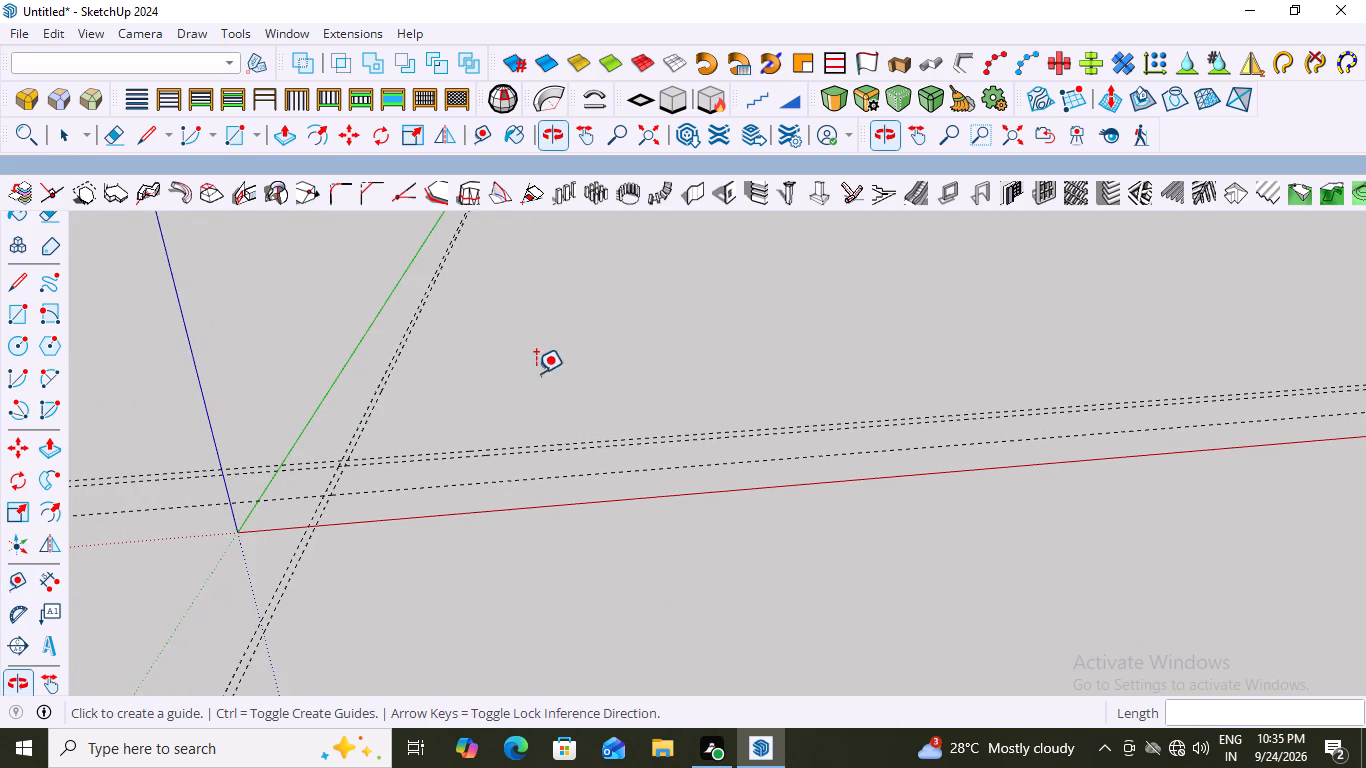
{"action": "scroll", "coordinate": [507, 466], "scroll_direction": "up", "scroll_amount": 2}
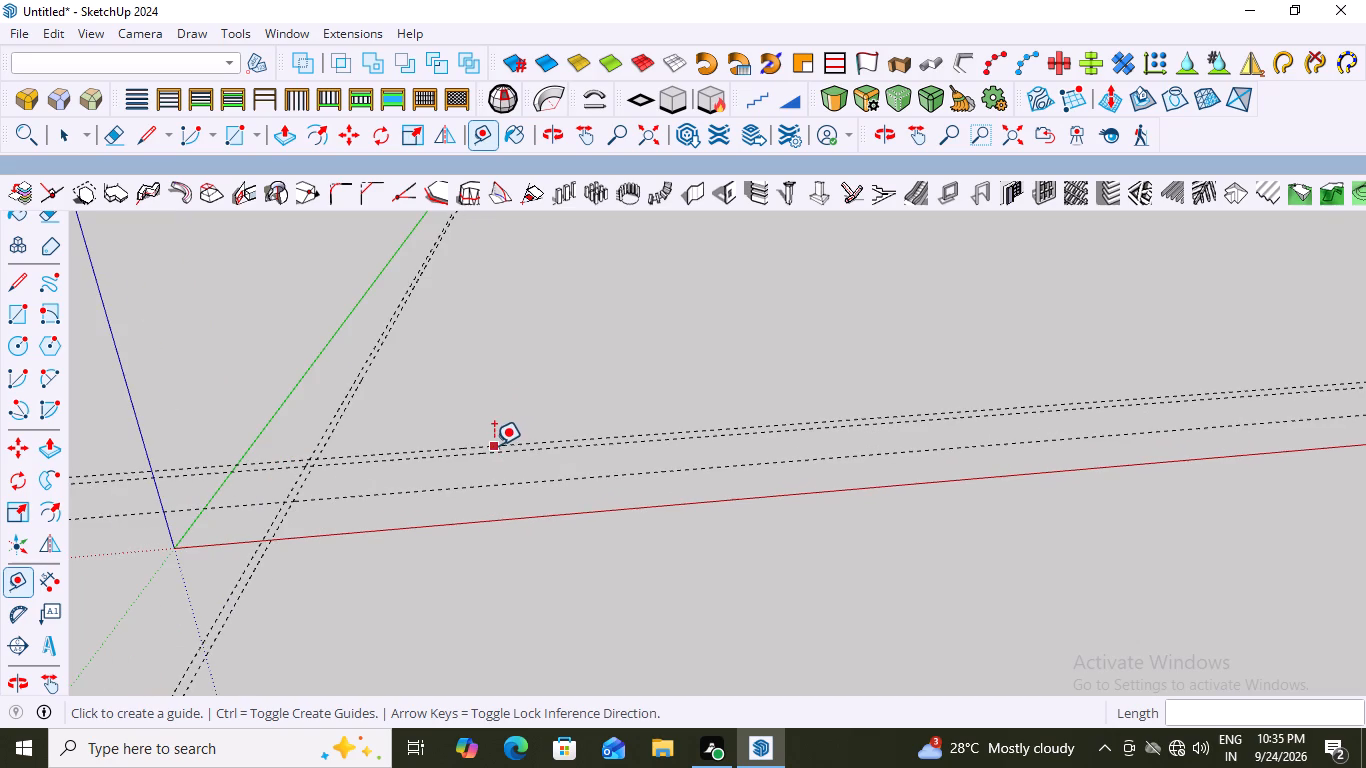
{"action": "double_click", "coordinate": [494, 445]}
{"action": "left_click", "coordinate": [506, 444]}
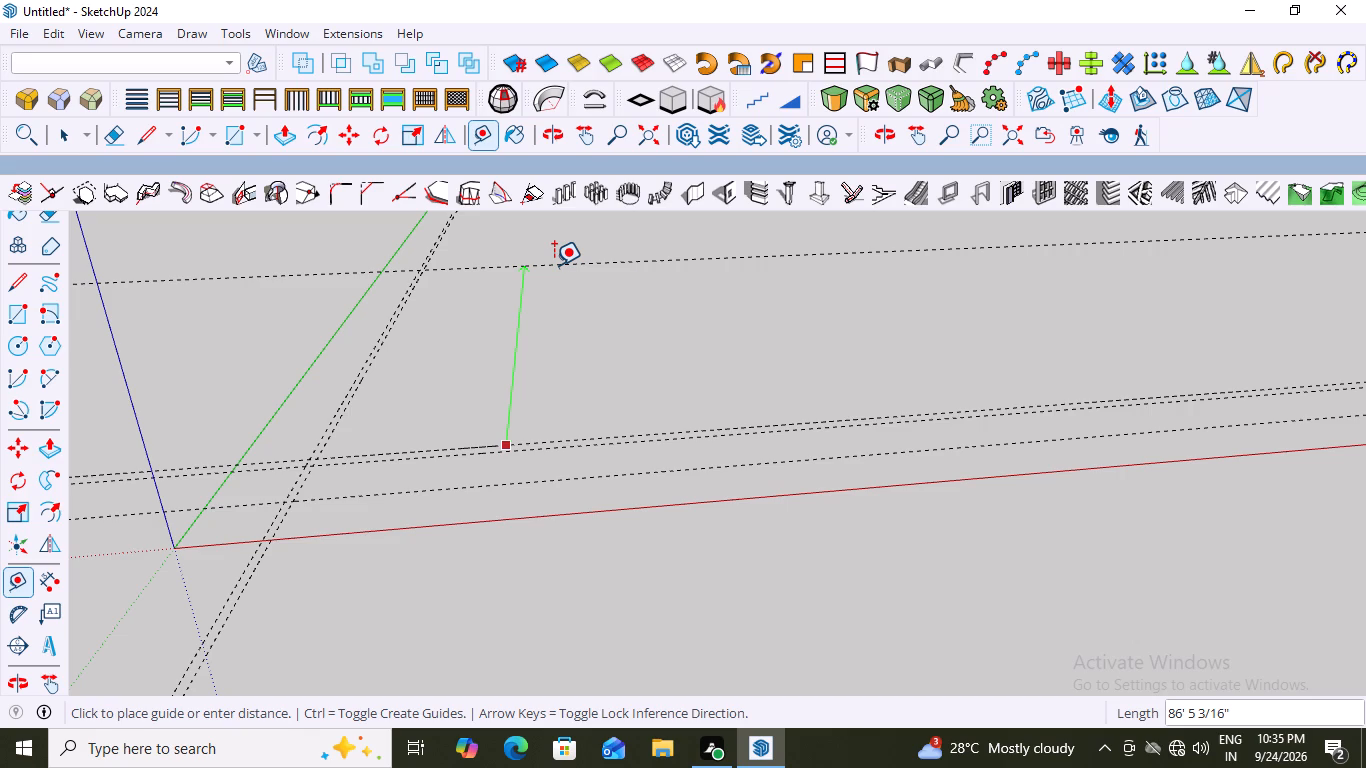
{"action": "type", "text": "14'"}
{"action": "key", "text": "Return"}
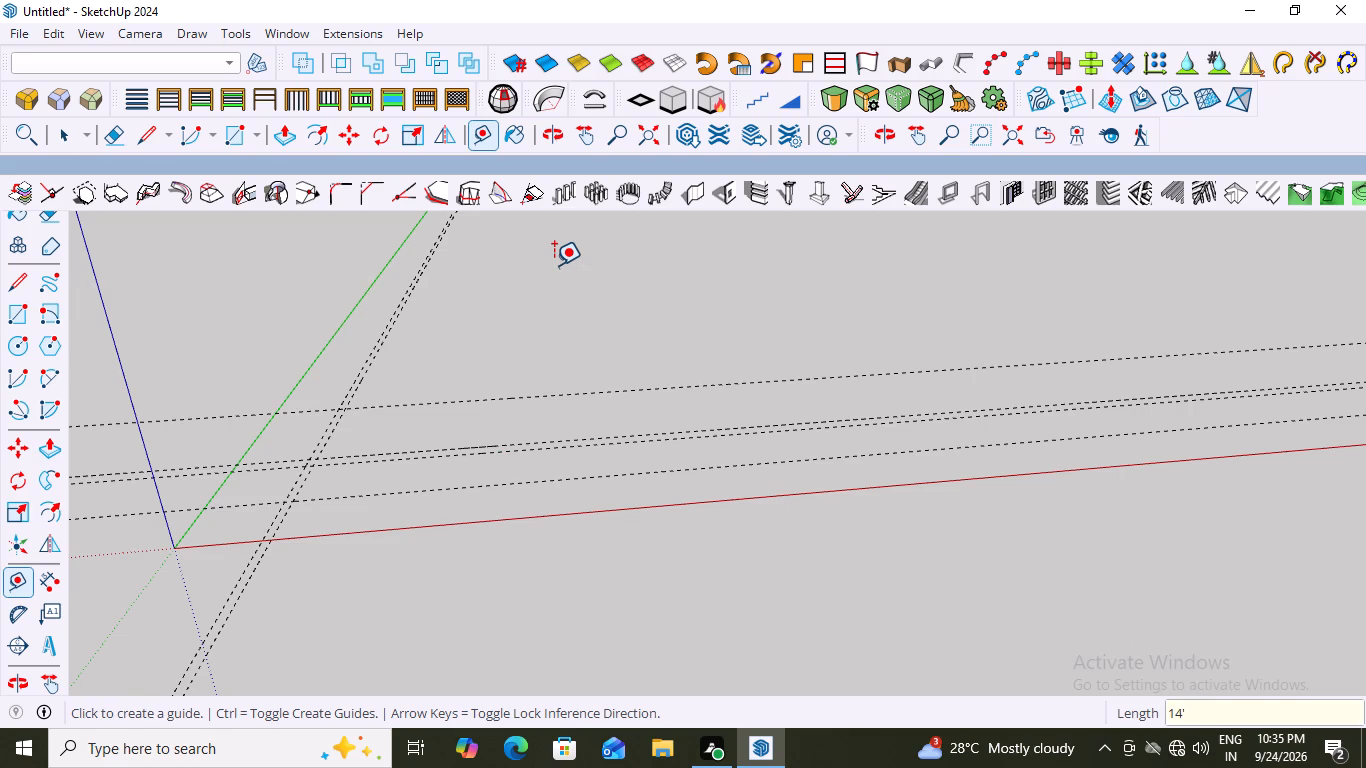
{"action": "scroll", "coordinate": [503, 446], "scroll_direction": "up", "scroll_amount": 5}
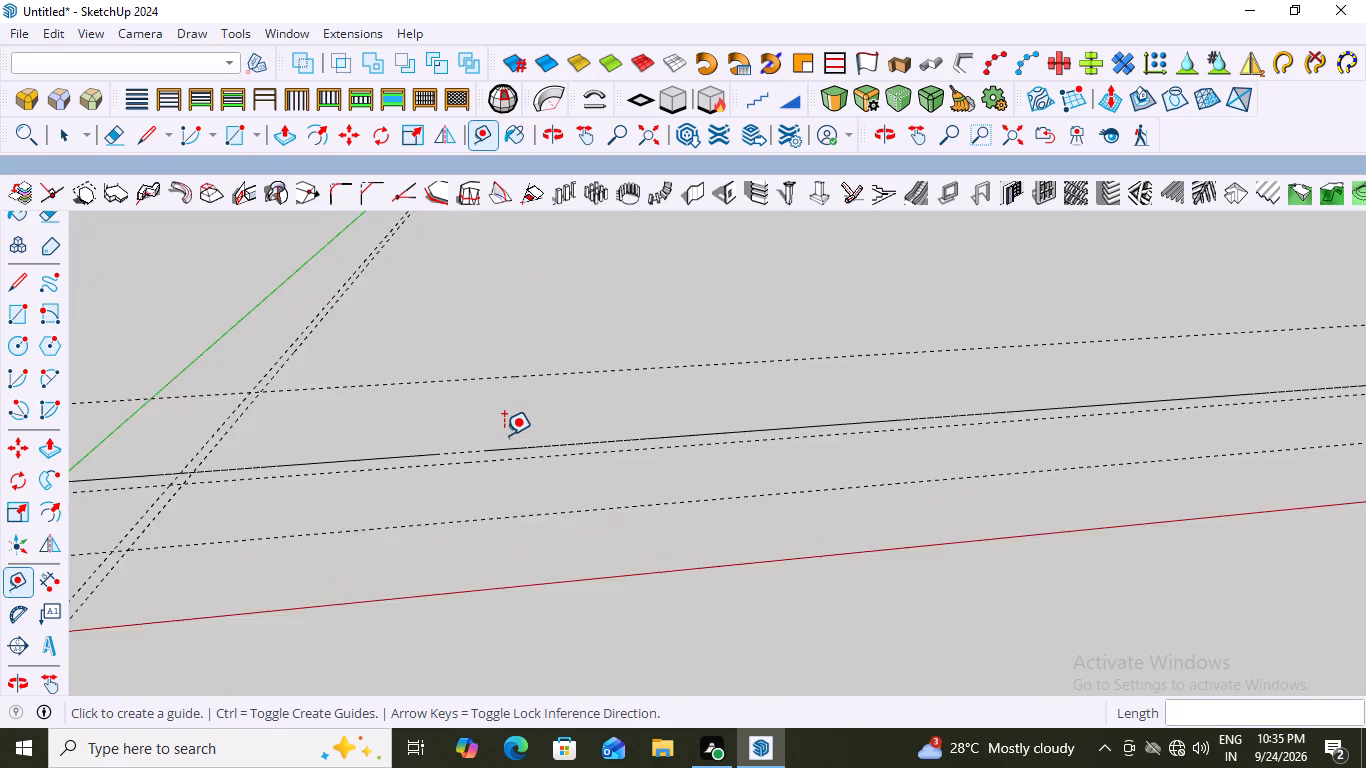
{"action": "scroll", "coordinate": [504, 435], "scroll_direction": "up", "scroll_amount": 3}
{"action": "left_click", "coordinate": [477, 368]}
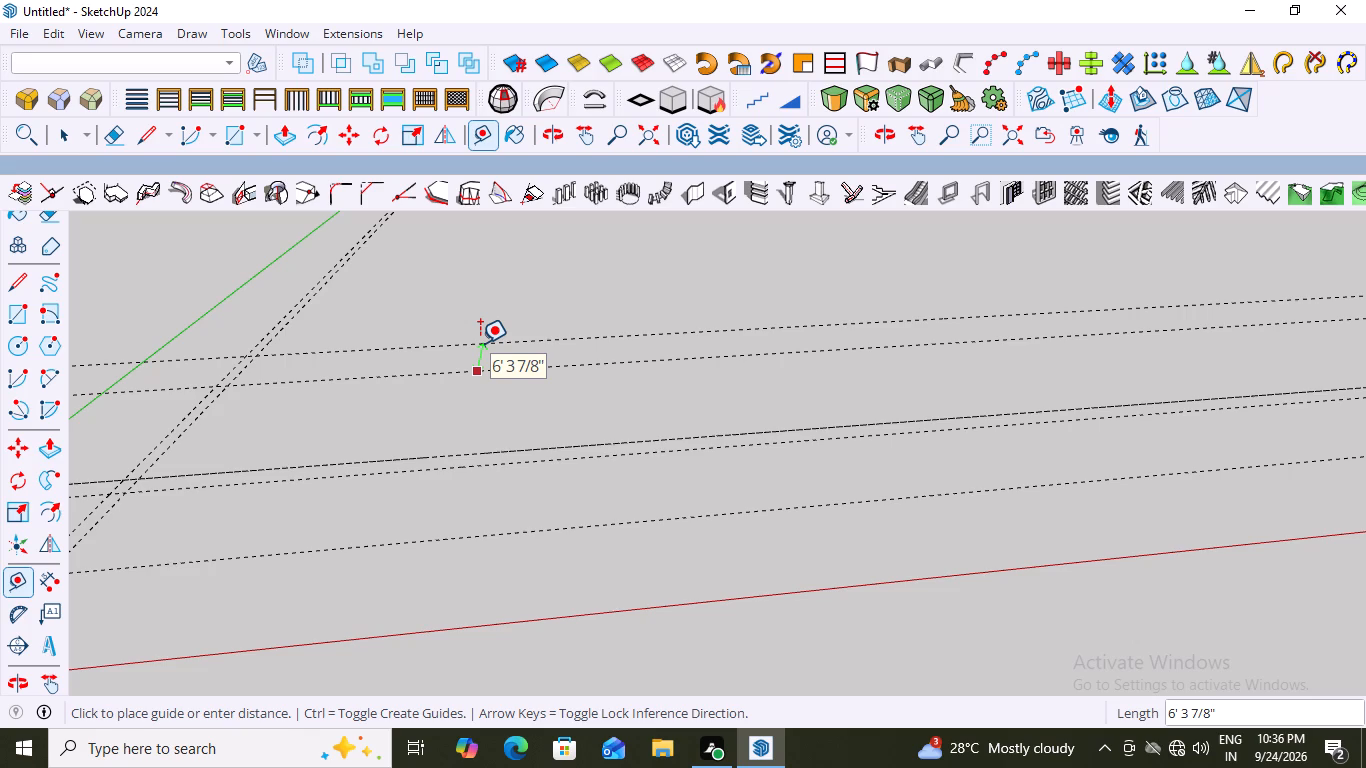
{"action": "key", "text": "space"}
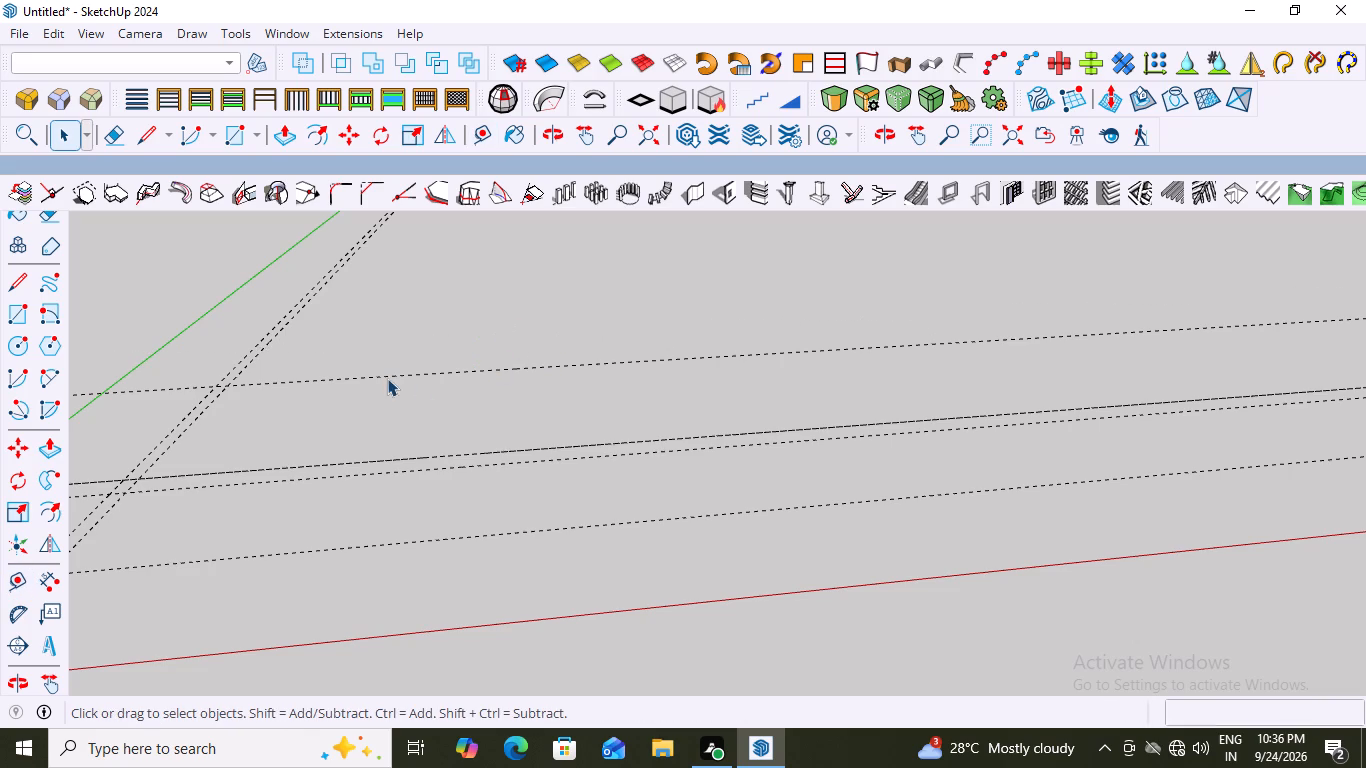
Place a parallel guide 13' beyond the farthest red-axis guide in the green direction.
{"action": "scroll", "coordinate": [387, 378], "scroll_direction": "down", "scroll_amount": 7}
{"action": "middle_click_drag", "start_coordinate": [509, 416], "coordinate": [450, 446]}
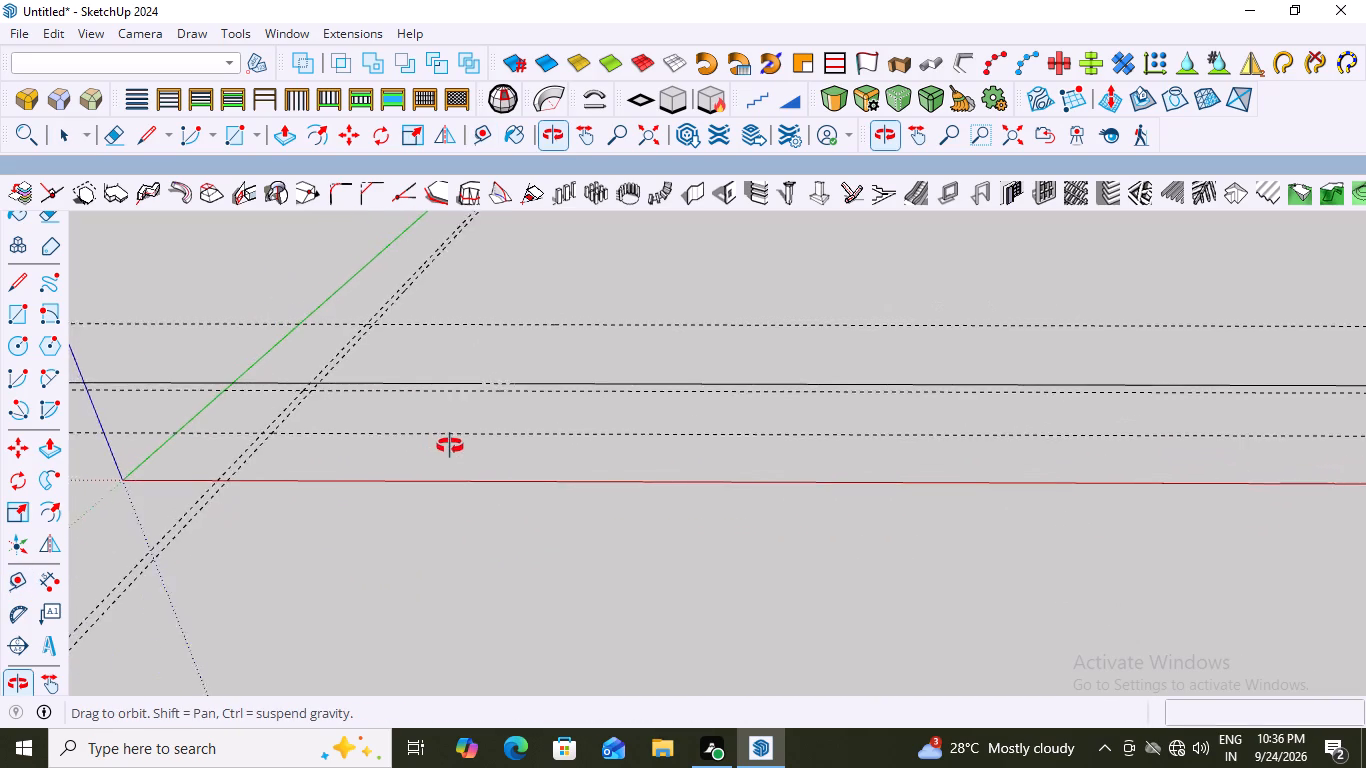
{"action": "middle_click_drag", "start_coordinate": [450, 446], "coordinate": [456, 443]}
{"action": "scroll", "coordinate": [414, 309], "scroll_direction": "up", "scroll_amount": 6}
{"action": "middle_click_drag", "start_coordinate": [498, 375], "coordinate": [533, 387]}
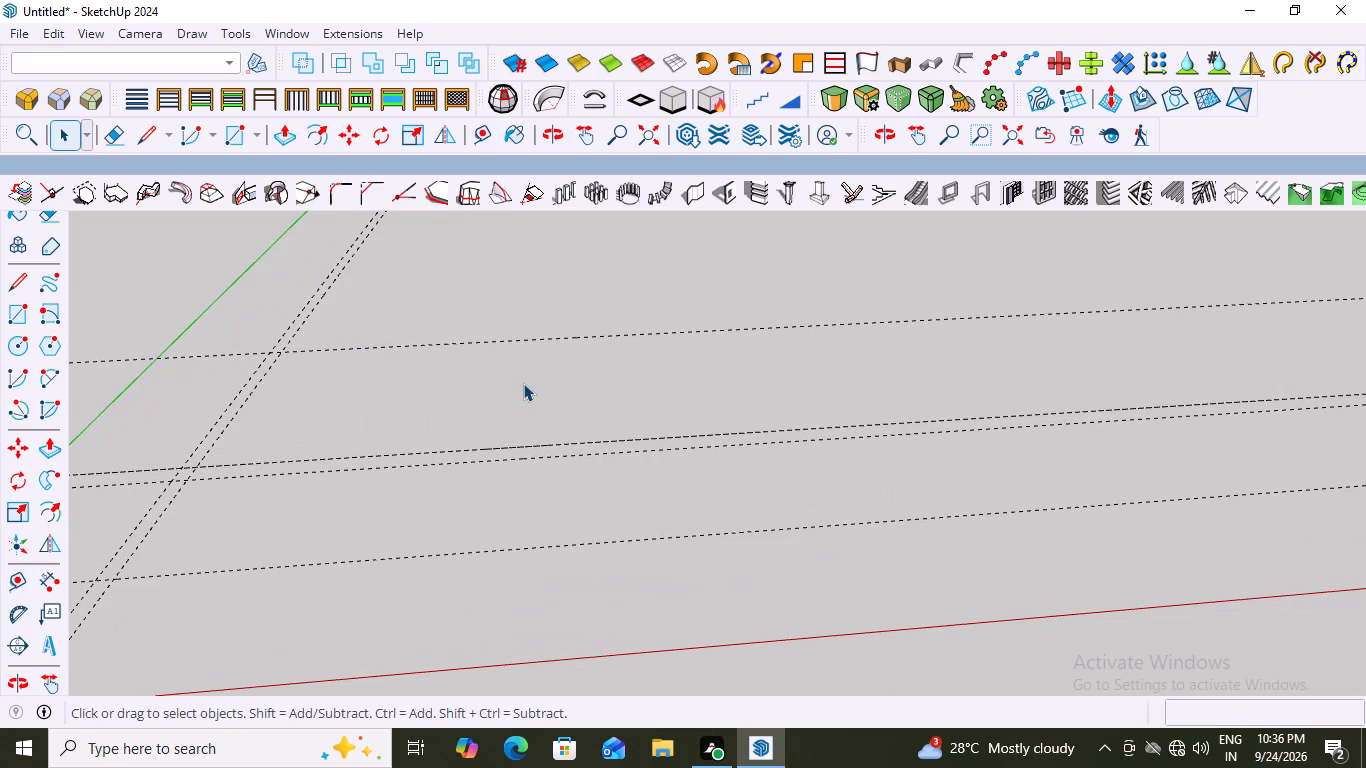
{"action": "key", "text": "t"}
{"action": "left_click", "coordinate": [500, 336]}
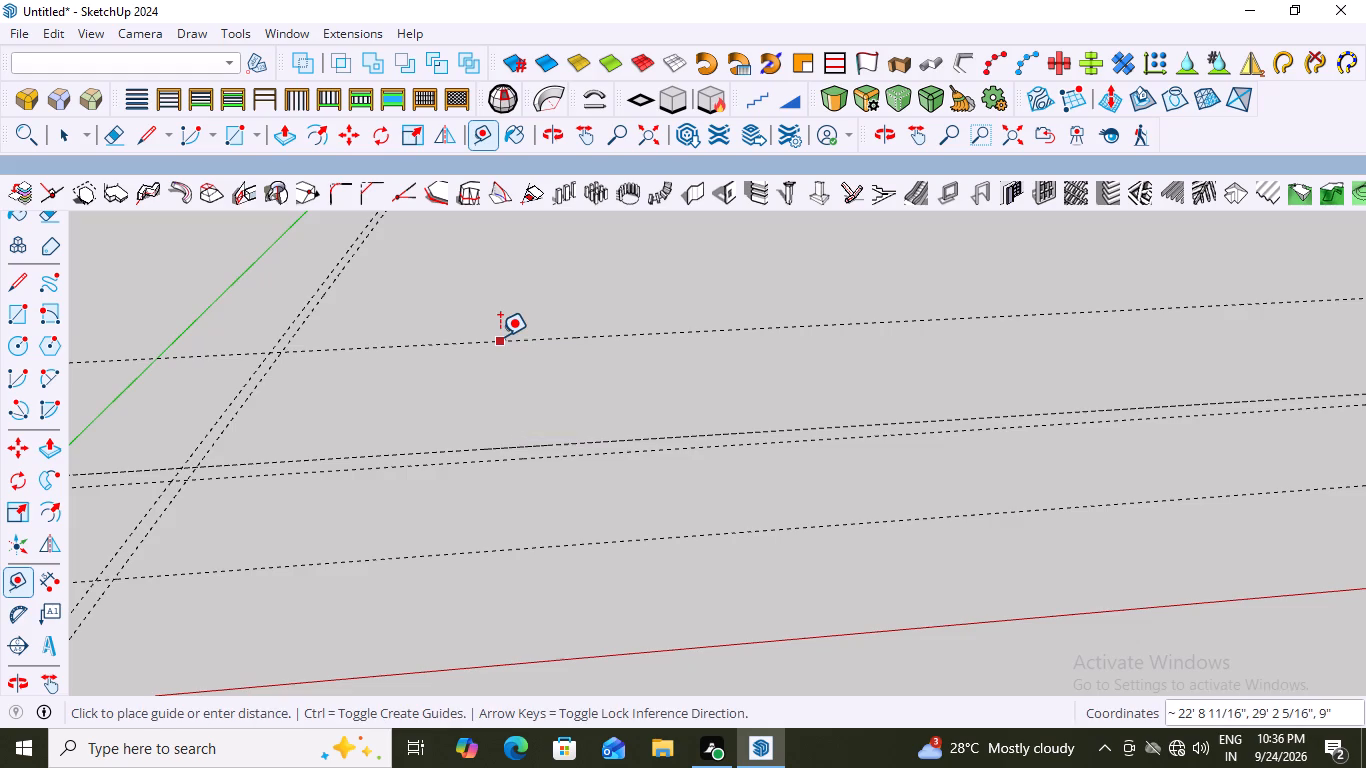
{"action": "scroll", "coordinate": [511, 272], "scroll_direction": "down", "scroll_amount": 7}
{"action": "scroll", "coordinate": [534, 246], "scroll_direction": "up", "scroll_amount": 6}
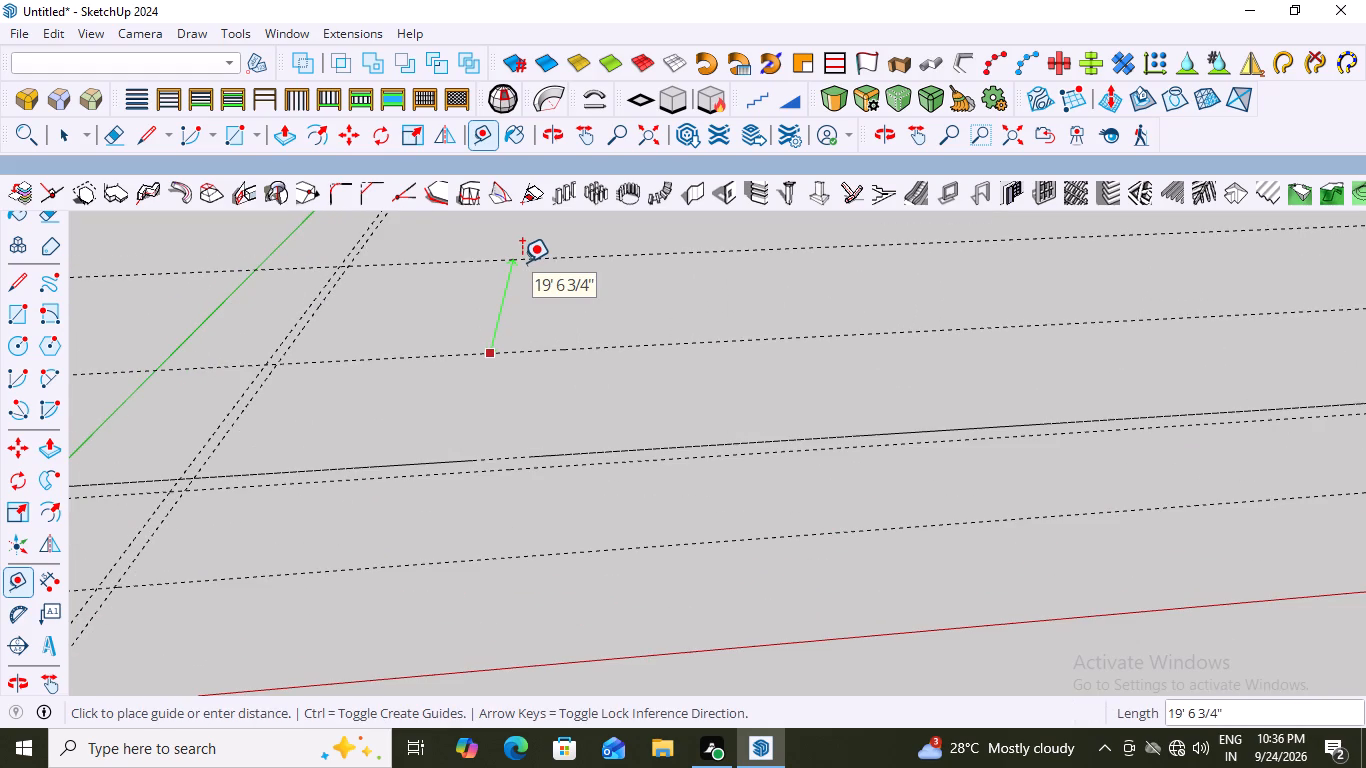
{"action": "type", "text": "13"}
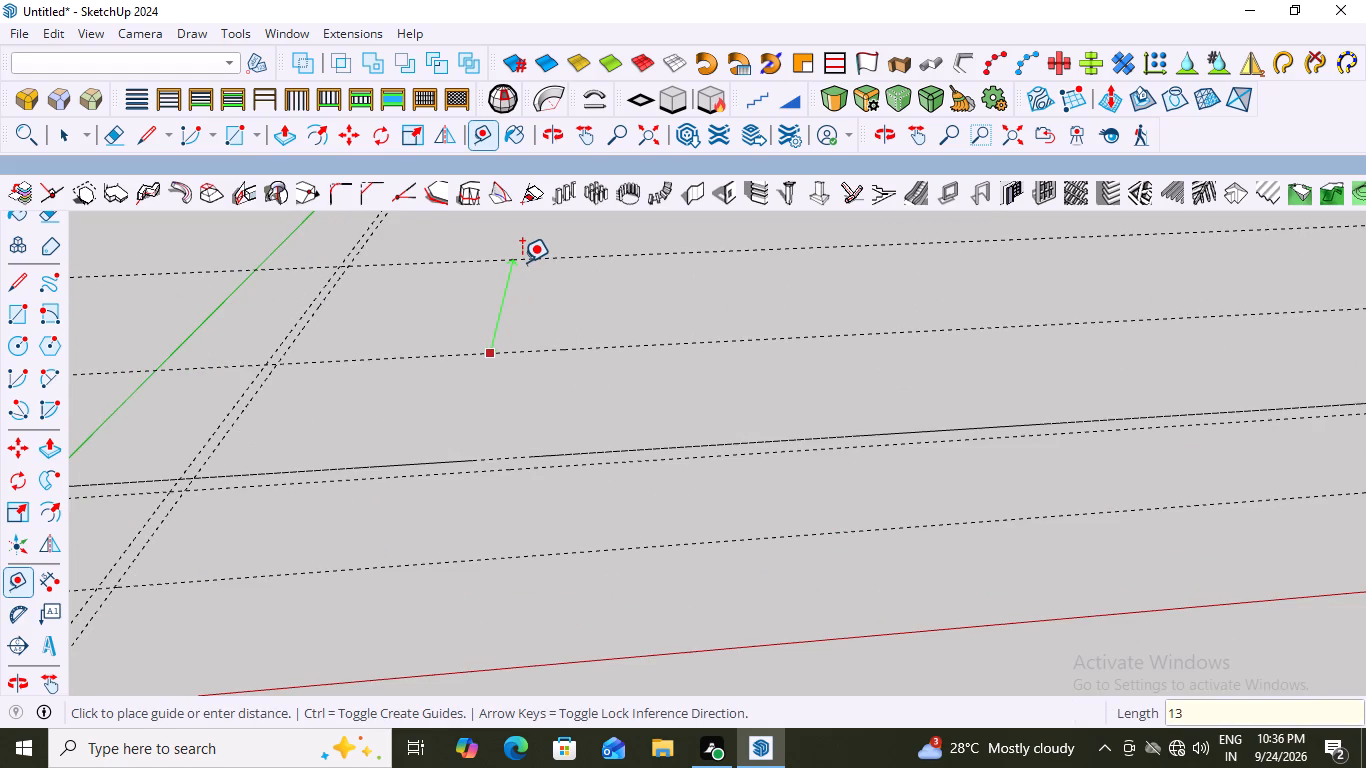
{"action": "key", "text": "apostrophe"}
{"action": "key", "text": "Return"}
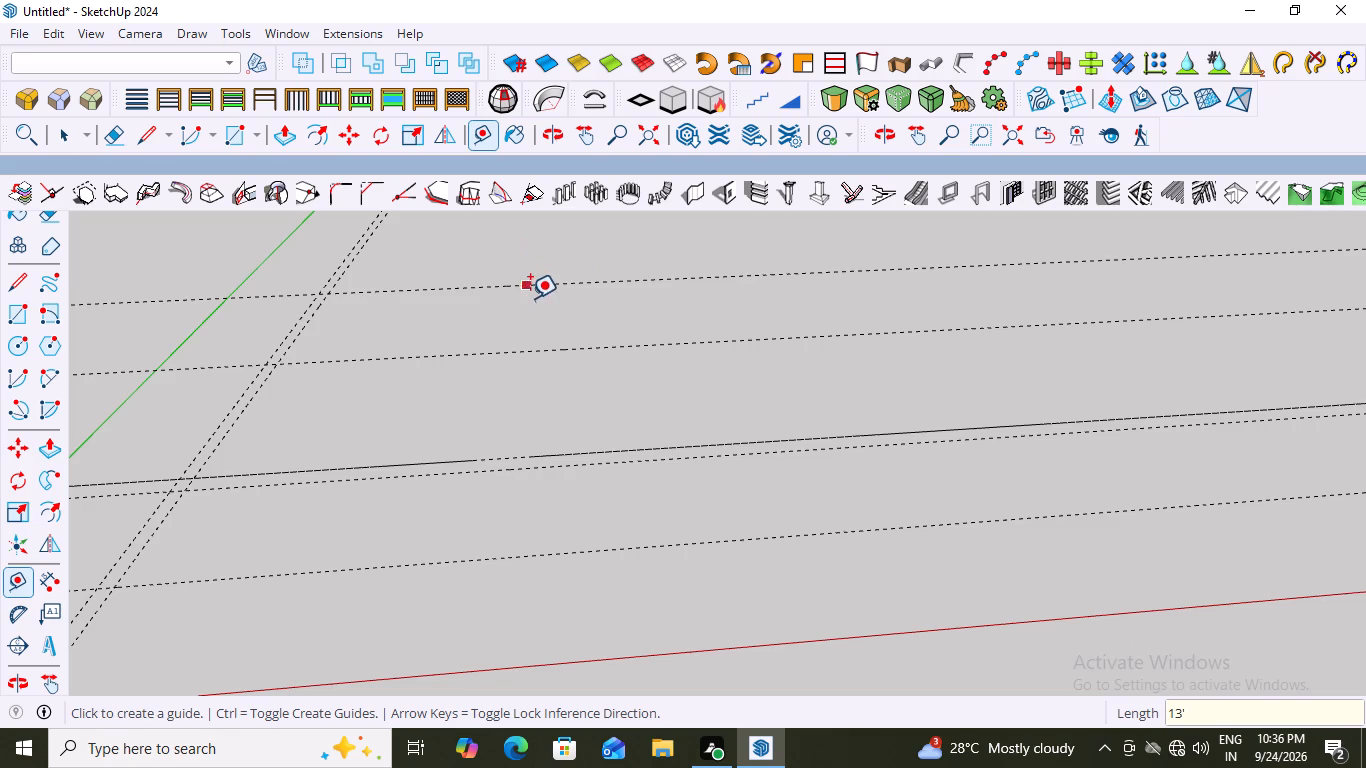
Place a parallel guide 9" beyond the farthest red-axis guide in the green direction.
{"action": "left_click", "coordinate": [533, 284]}
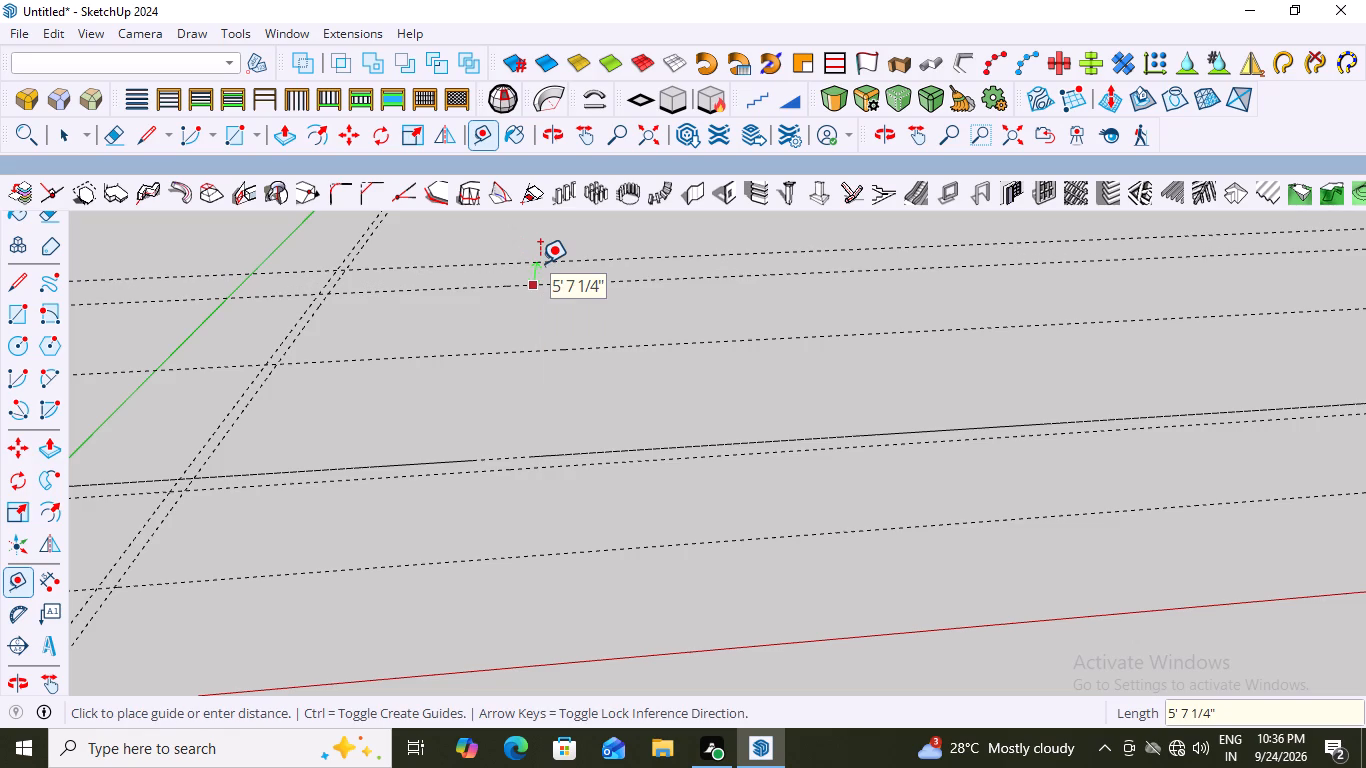
{"action": "type", "text": "9\""}
{"action": "key", "text": "Return"}
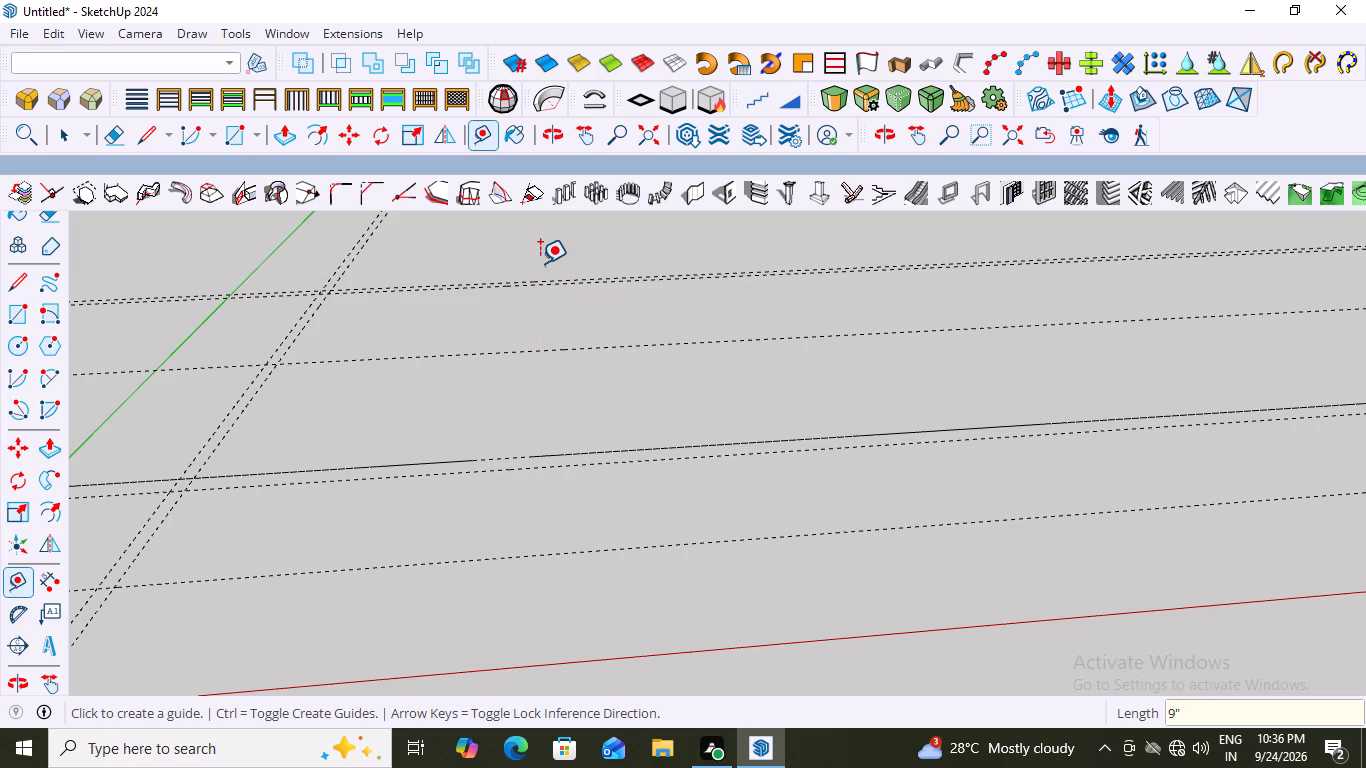
Place a parallel guide 14' in the red direction from the inner guide of the 9" green-axis pair.
{"action": "scroll", "coordinate": [590, 263], "scroll_direction": "up", "scroll_amount": 2}
{"action": "scroll", "coordinate": [591, 263], "scroll_direction": "down", "scroll_amount": 6}
{"action": "scroll", "coordinate": [338, 476], "scroll_direction": "down", "scroll_amount": 1}
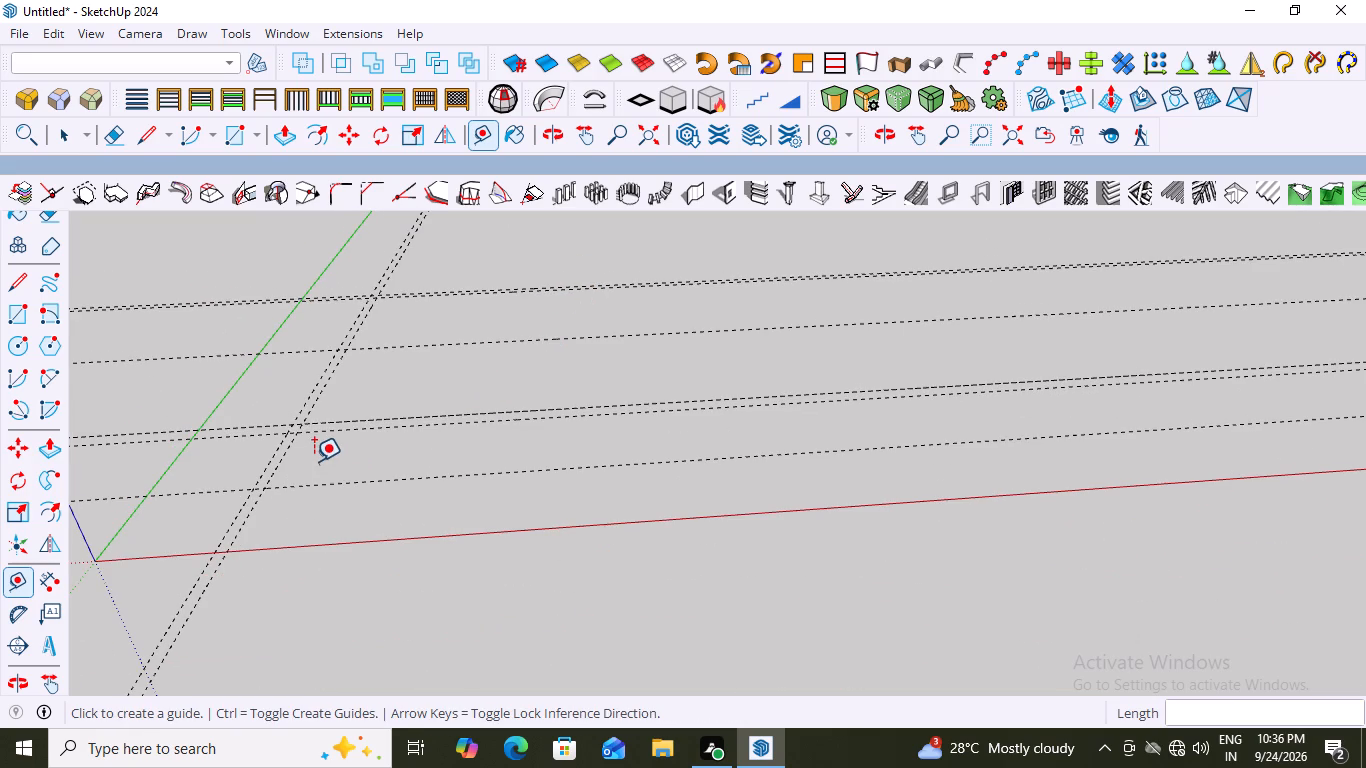
{"action": "left_click", "coordinate": [288, 441]}
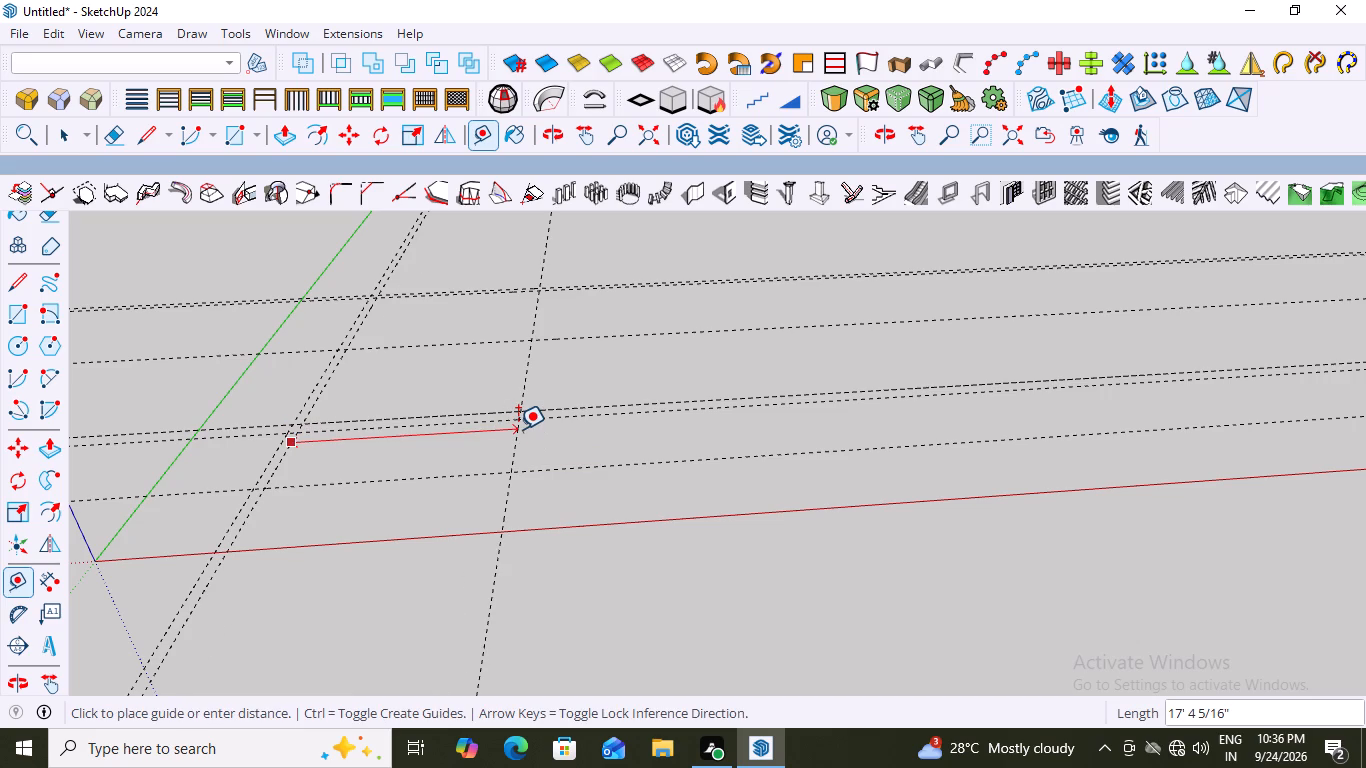
{"action": "type", "text": "14'"}
{"action": "key", "text": "Return"}
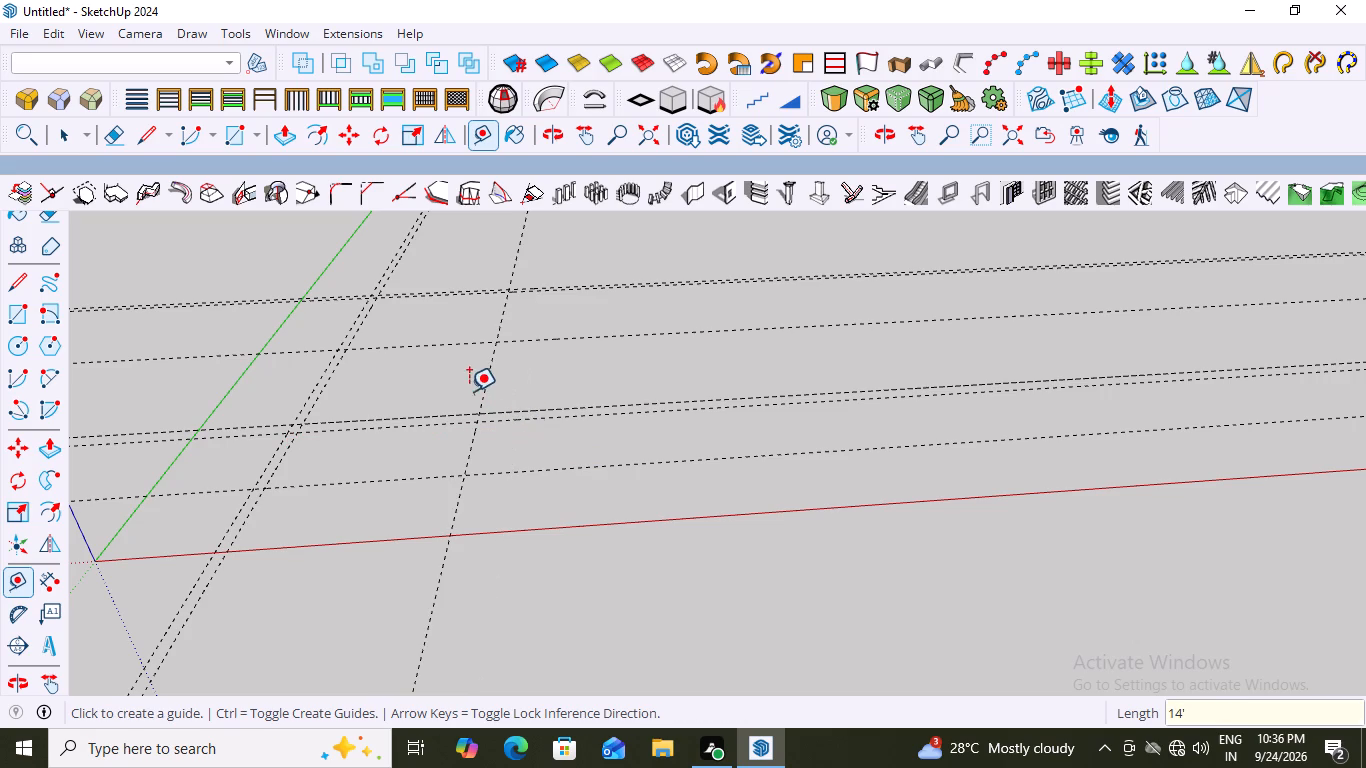
Place a parallel guide 9" beyond the farthest green-axis guide in the red direction.
{"action": "left_click", "coordinate": [479, 396]}
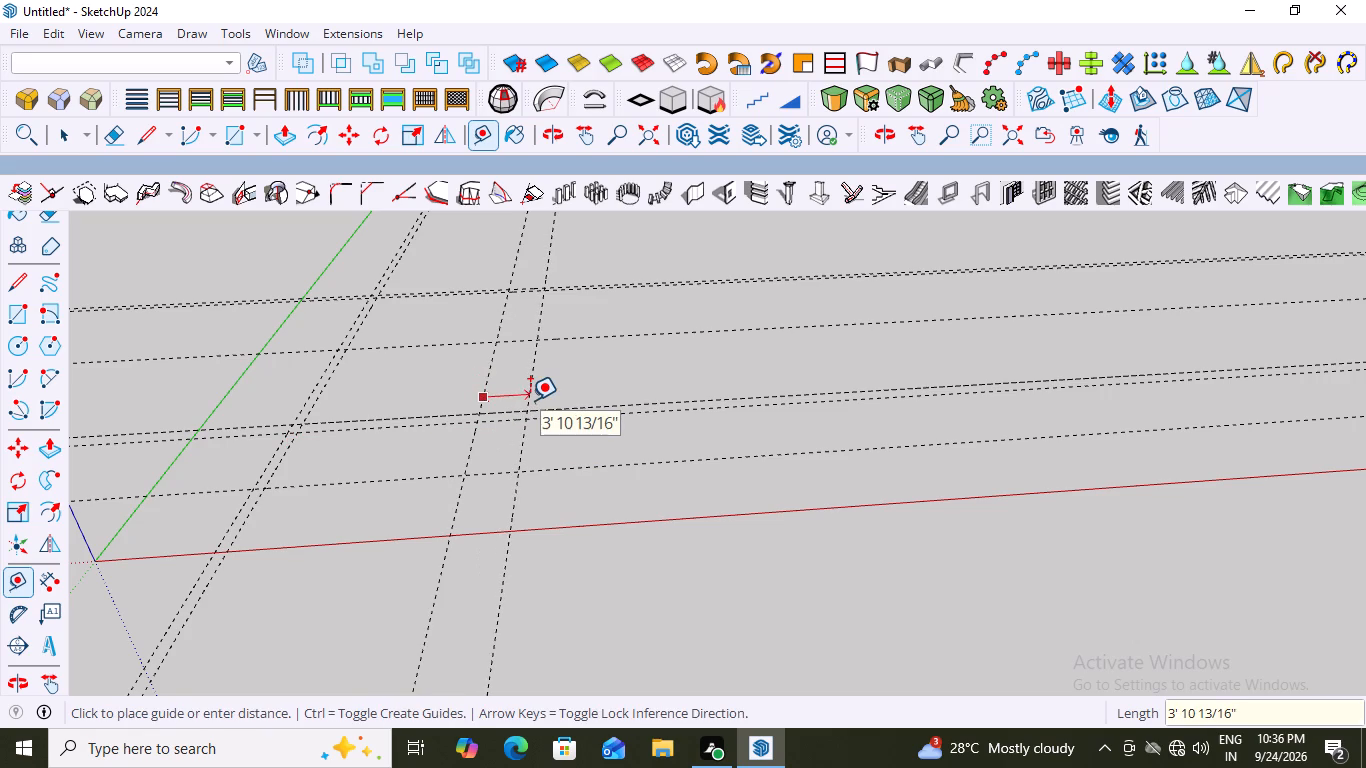
{"action": "type", "text": "9\""}
{"action": "key", "text": "Return"}
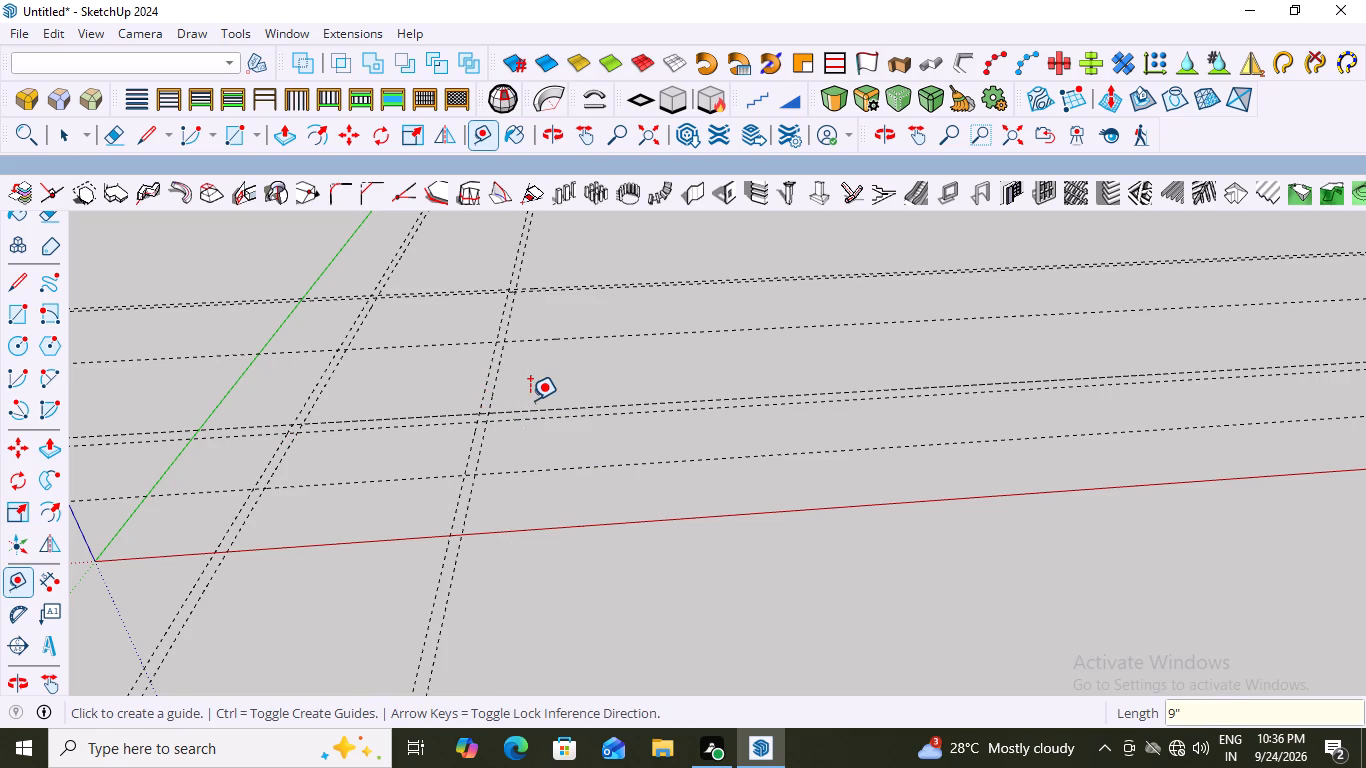
Place a parallel guide 14' in the red direction from the outer guide of the second green-axis pair.
{"action": "left_click", "coordinate": [495, 377]}
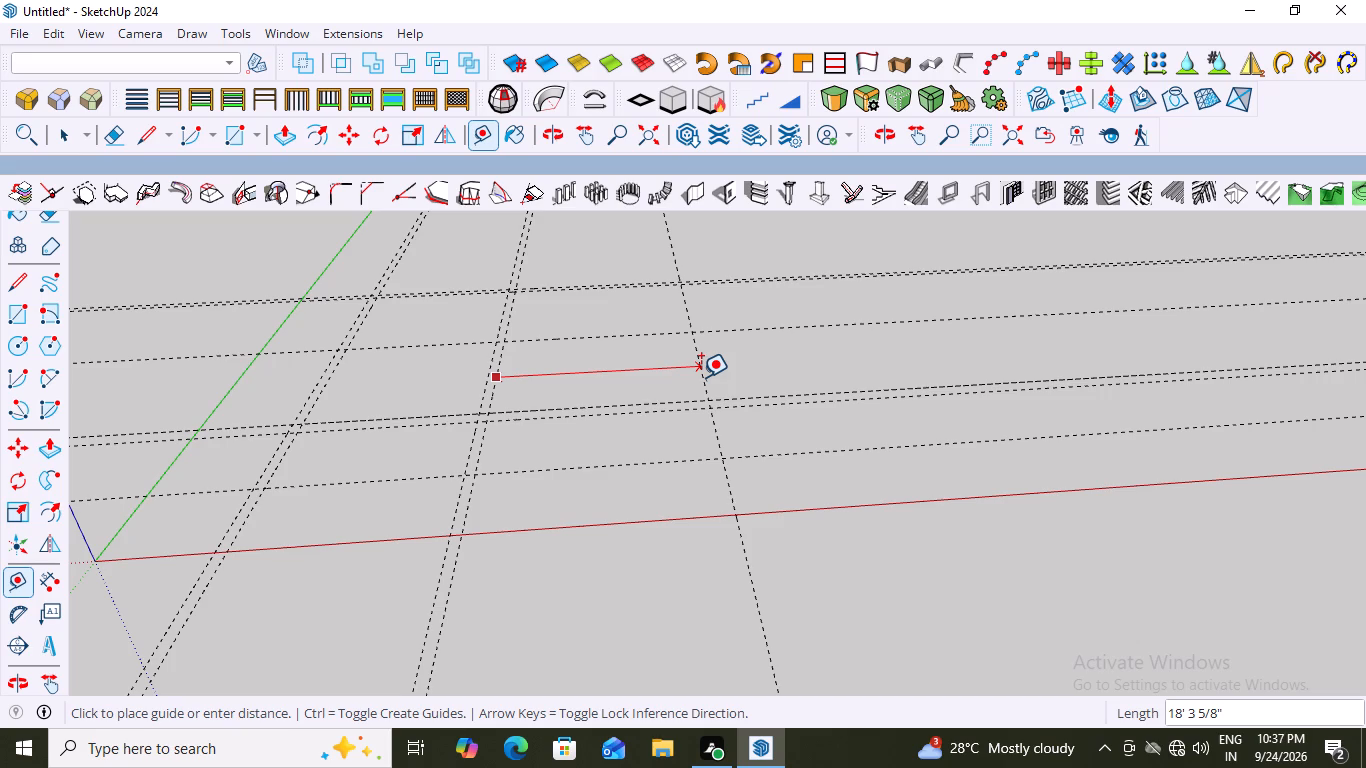
{"action": "type", "text": "14'"}
{"action": "key", "text": "Return"}
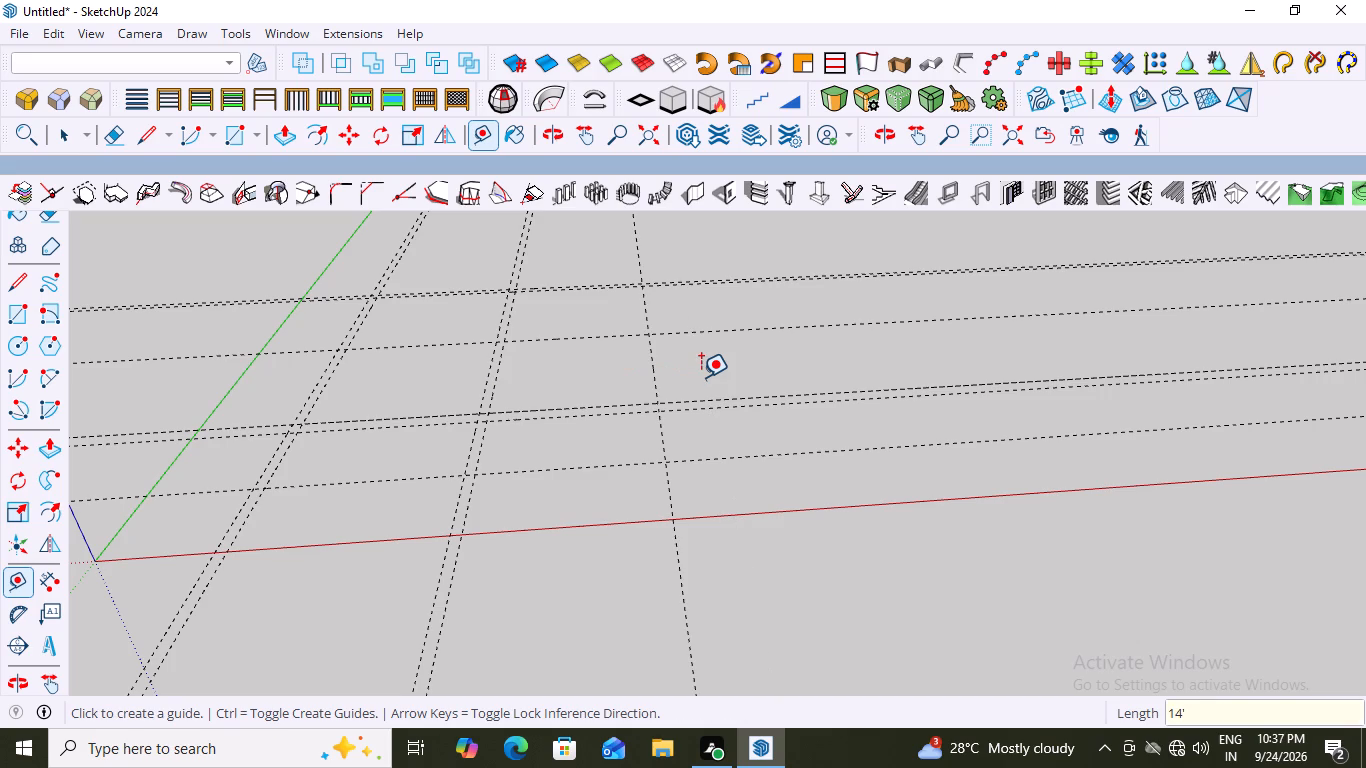
Place a parallel guide 9" beyond the farthest green-axis guide in the red direction, making the third pair.
{"action": "left_click", "coordinate": [647, 368]}
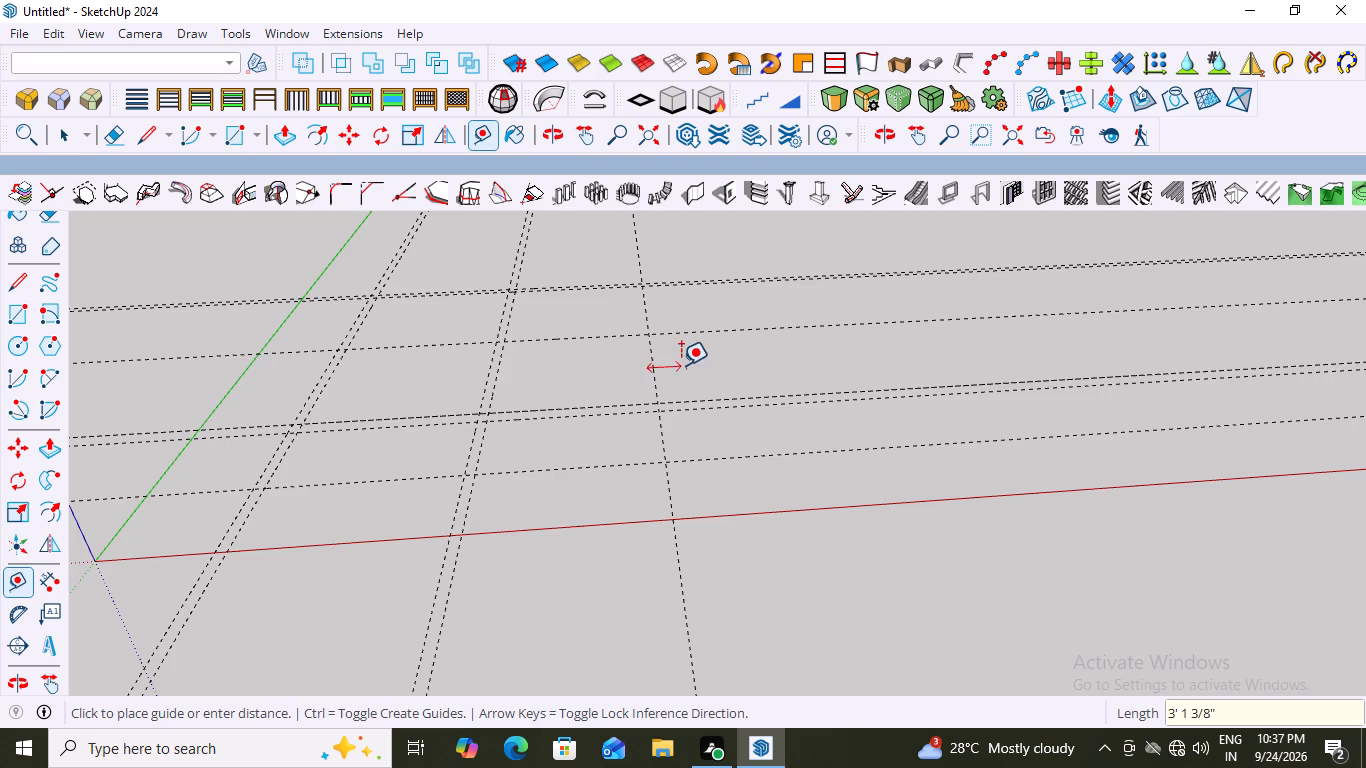
{"action": "key", "text": "space"}
{"action": "type", "text": "t"}
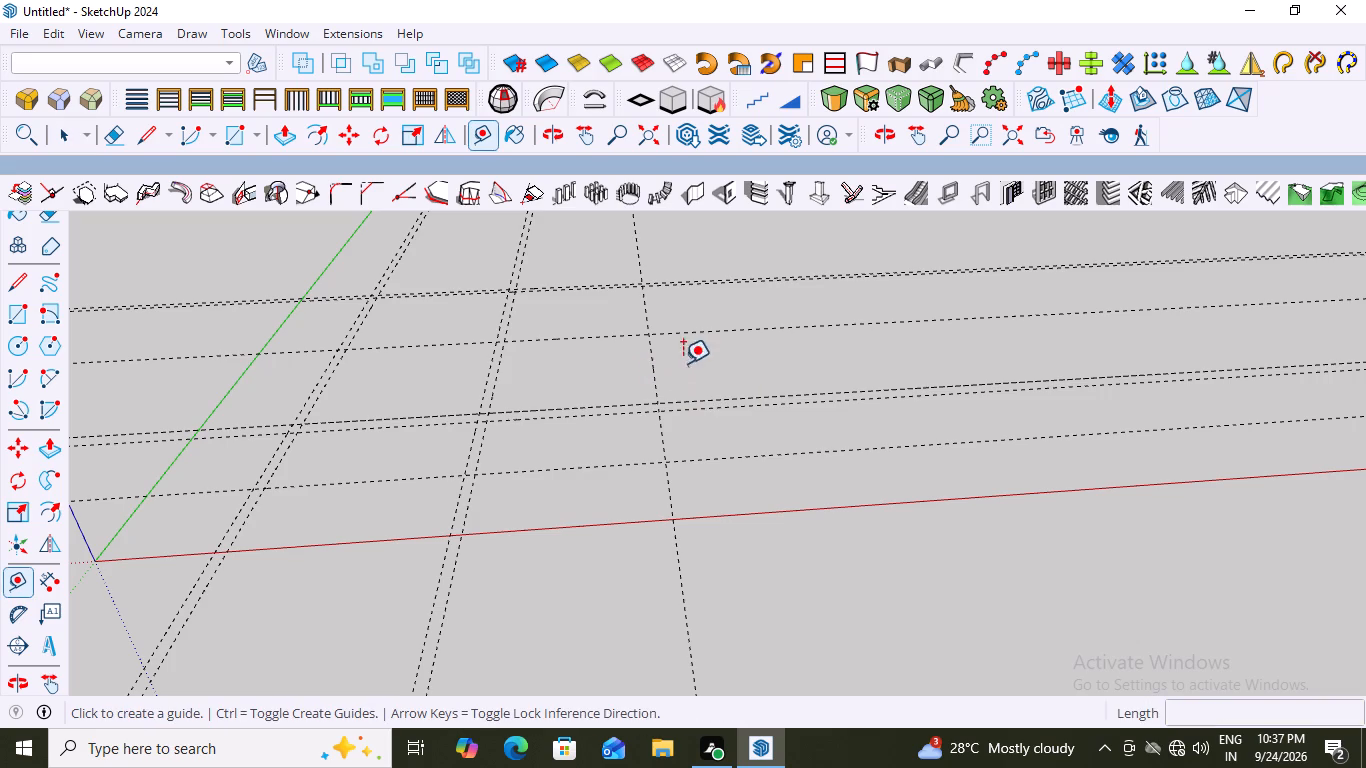
{"action": "left_click", "coordinate": [648, 367]}
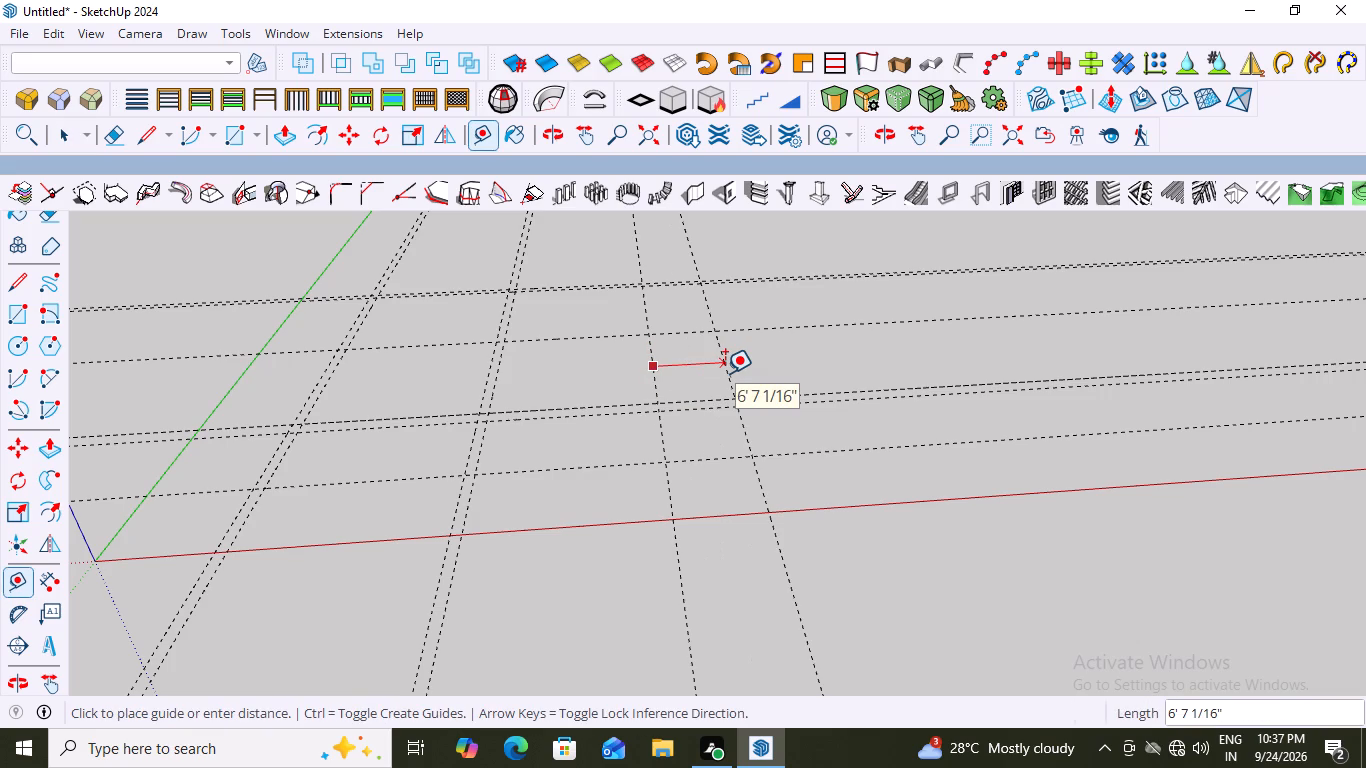
{"action": "key", "text": "9"}
{"action": "key", "text": "shift+quotedbl"}
{"action": "key", "text": "Return"}
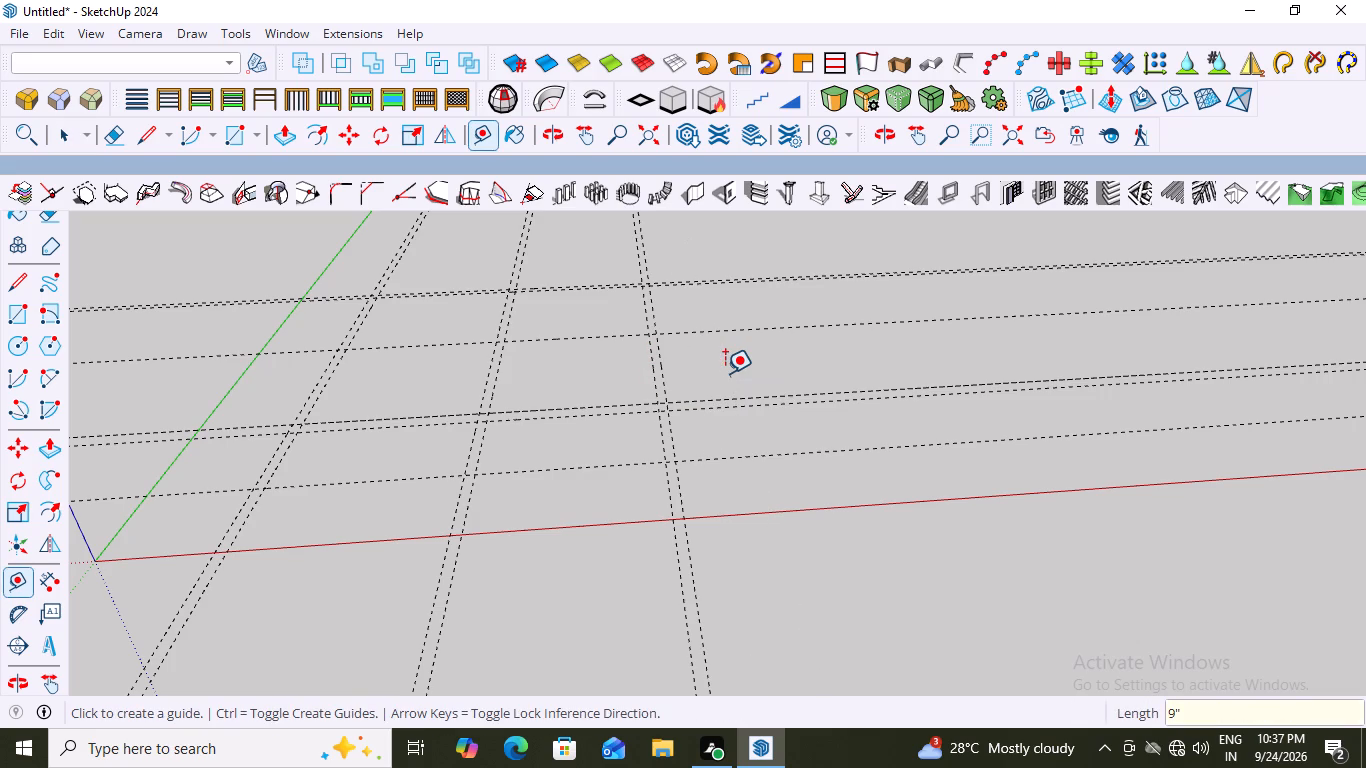
{"action": "key", "text": "space"}
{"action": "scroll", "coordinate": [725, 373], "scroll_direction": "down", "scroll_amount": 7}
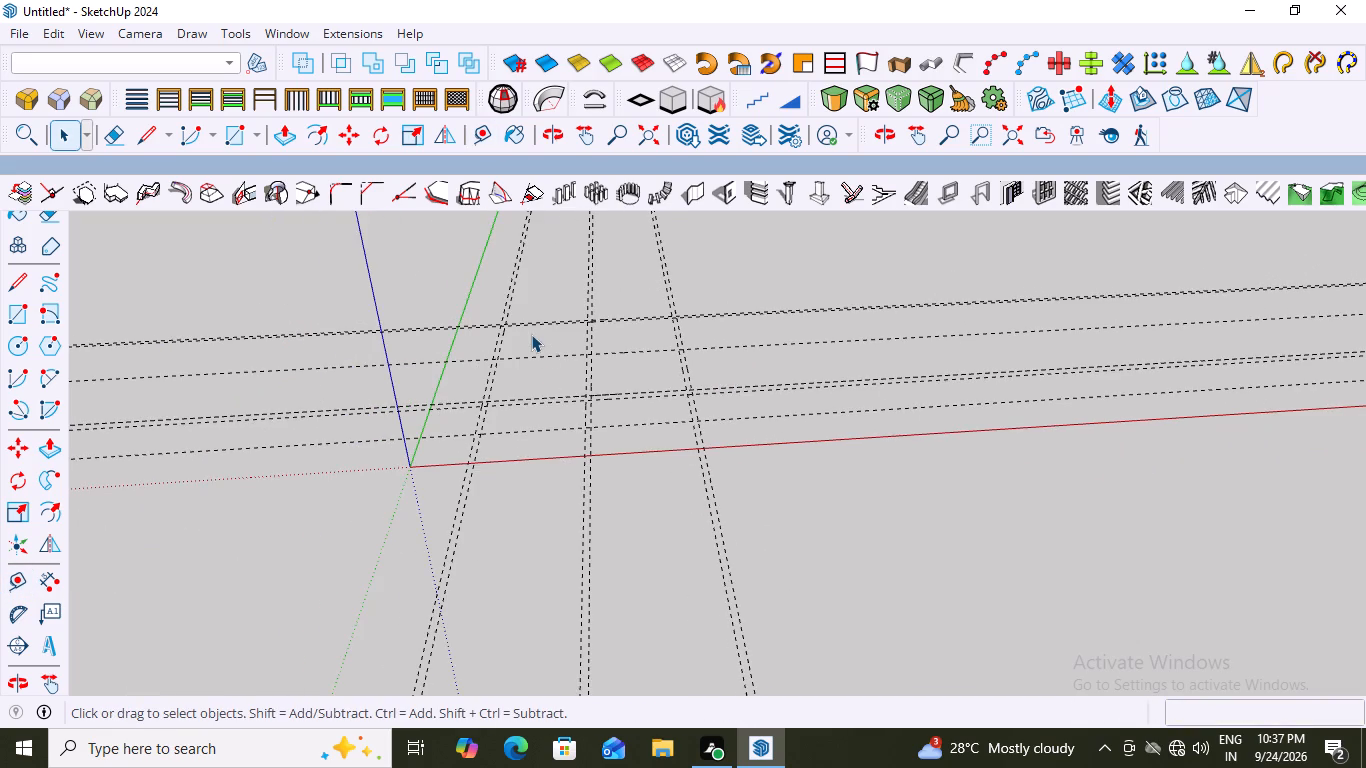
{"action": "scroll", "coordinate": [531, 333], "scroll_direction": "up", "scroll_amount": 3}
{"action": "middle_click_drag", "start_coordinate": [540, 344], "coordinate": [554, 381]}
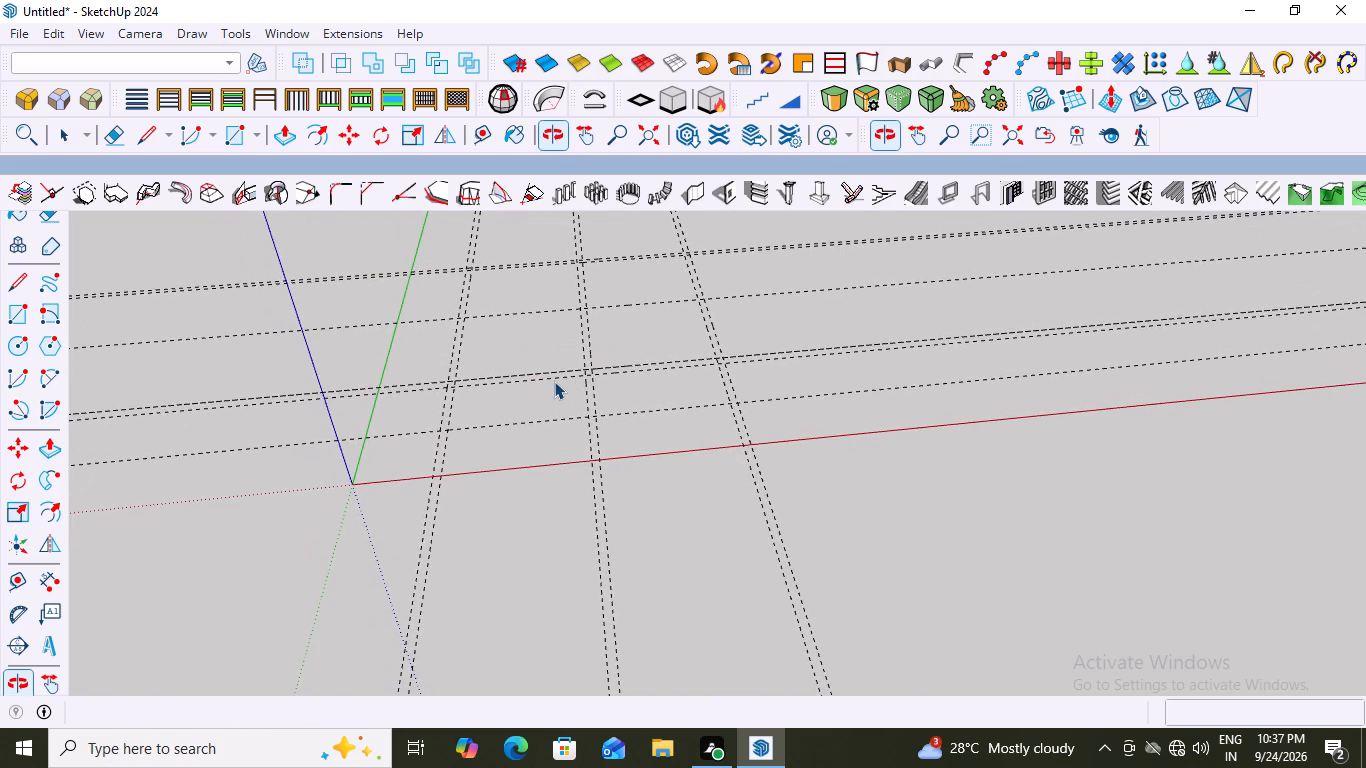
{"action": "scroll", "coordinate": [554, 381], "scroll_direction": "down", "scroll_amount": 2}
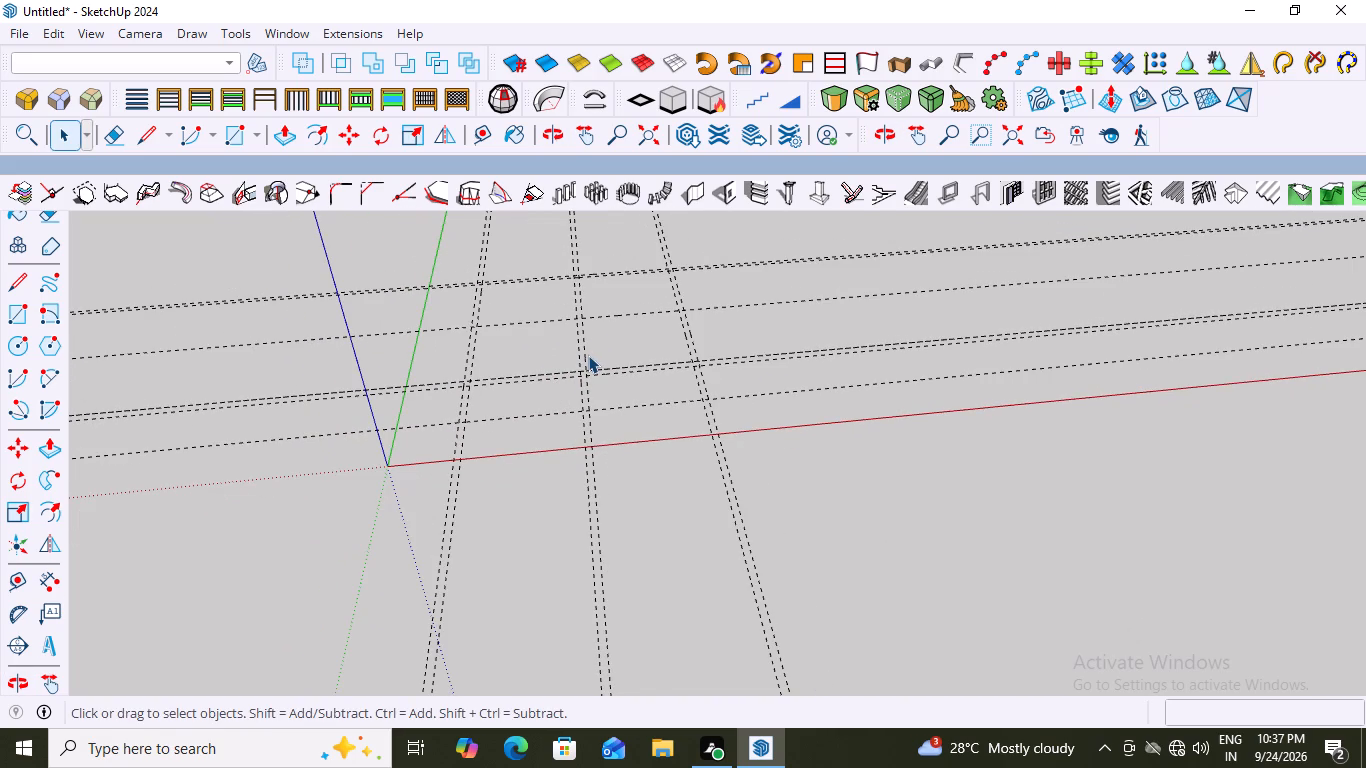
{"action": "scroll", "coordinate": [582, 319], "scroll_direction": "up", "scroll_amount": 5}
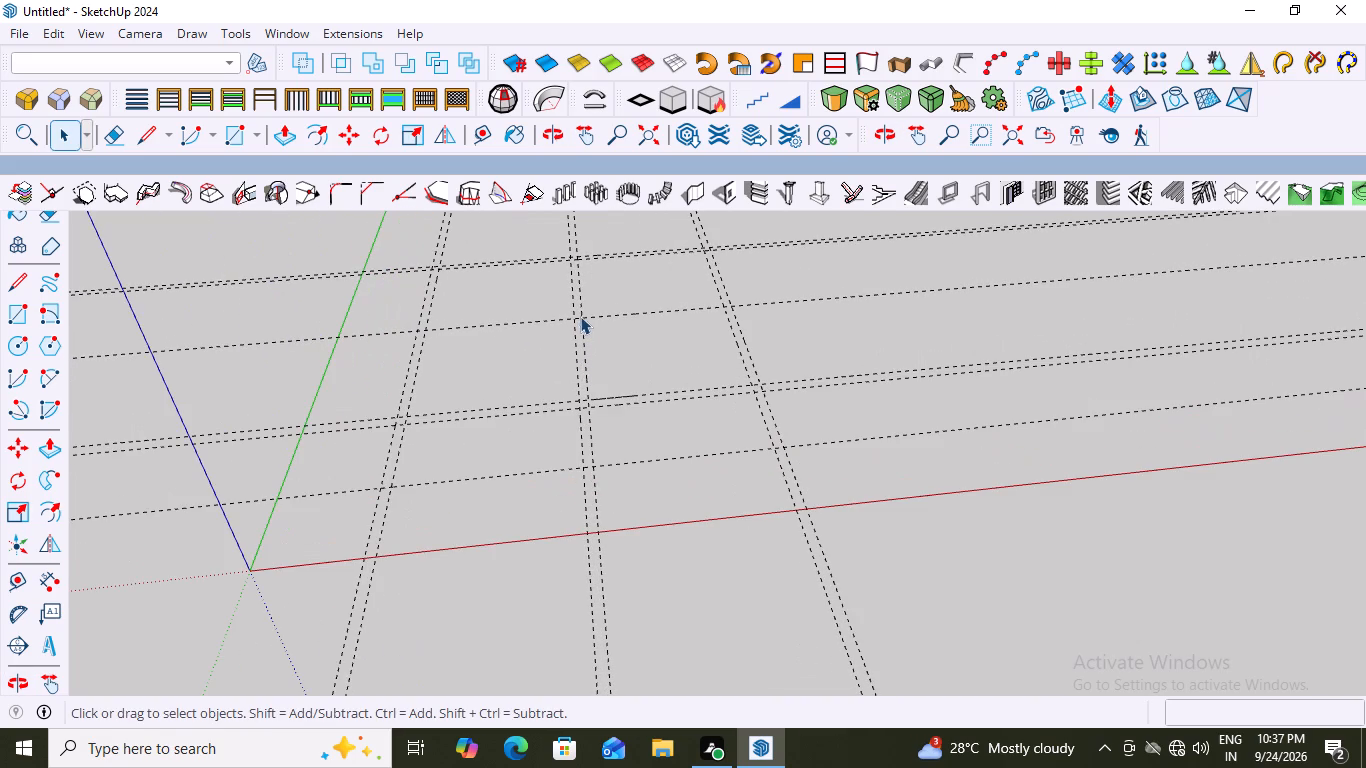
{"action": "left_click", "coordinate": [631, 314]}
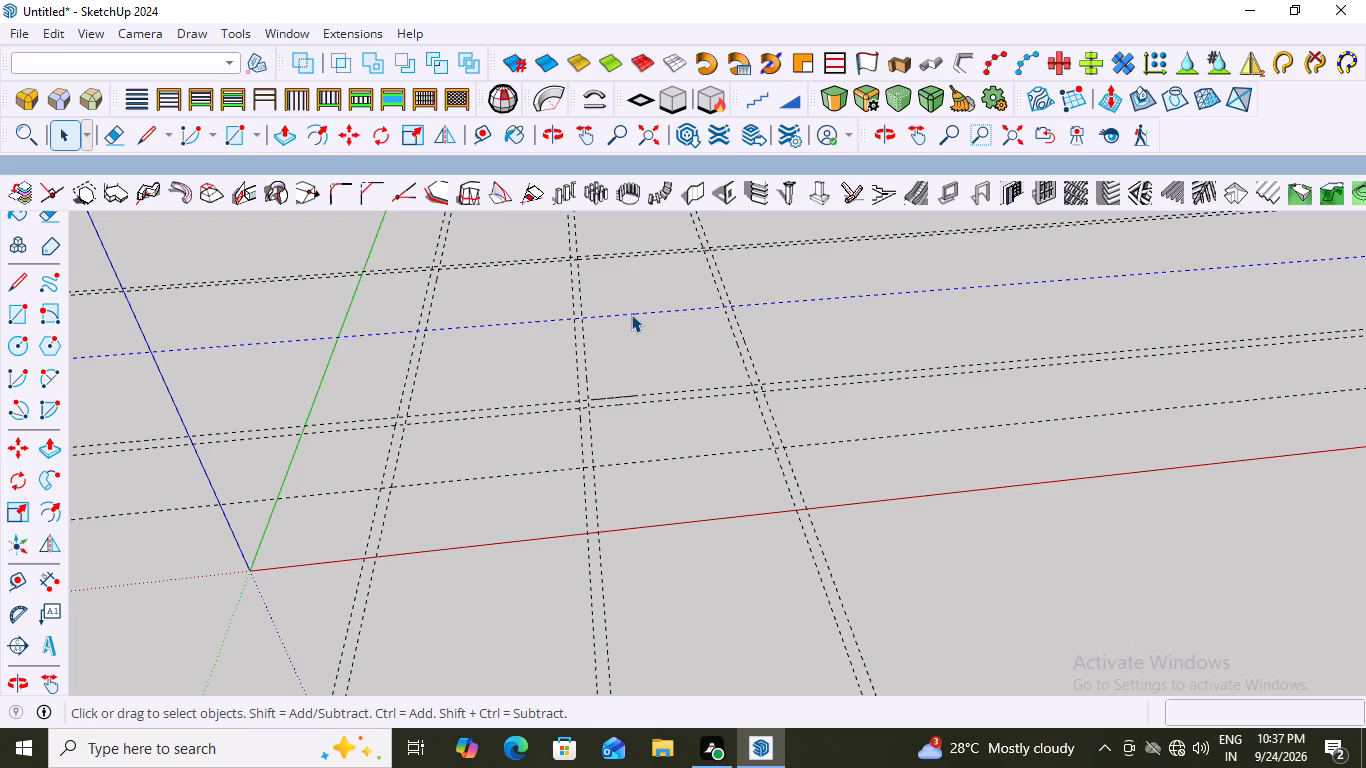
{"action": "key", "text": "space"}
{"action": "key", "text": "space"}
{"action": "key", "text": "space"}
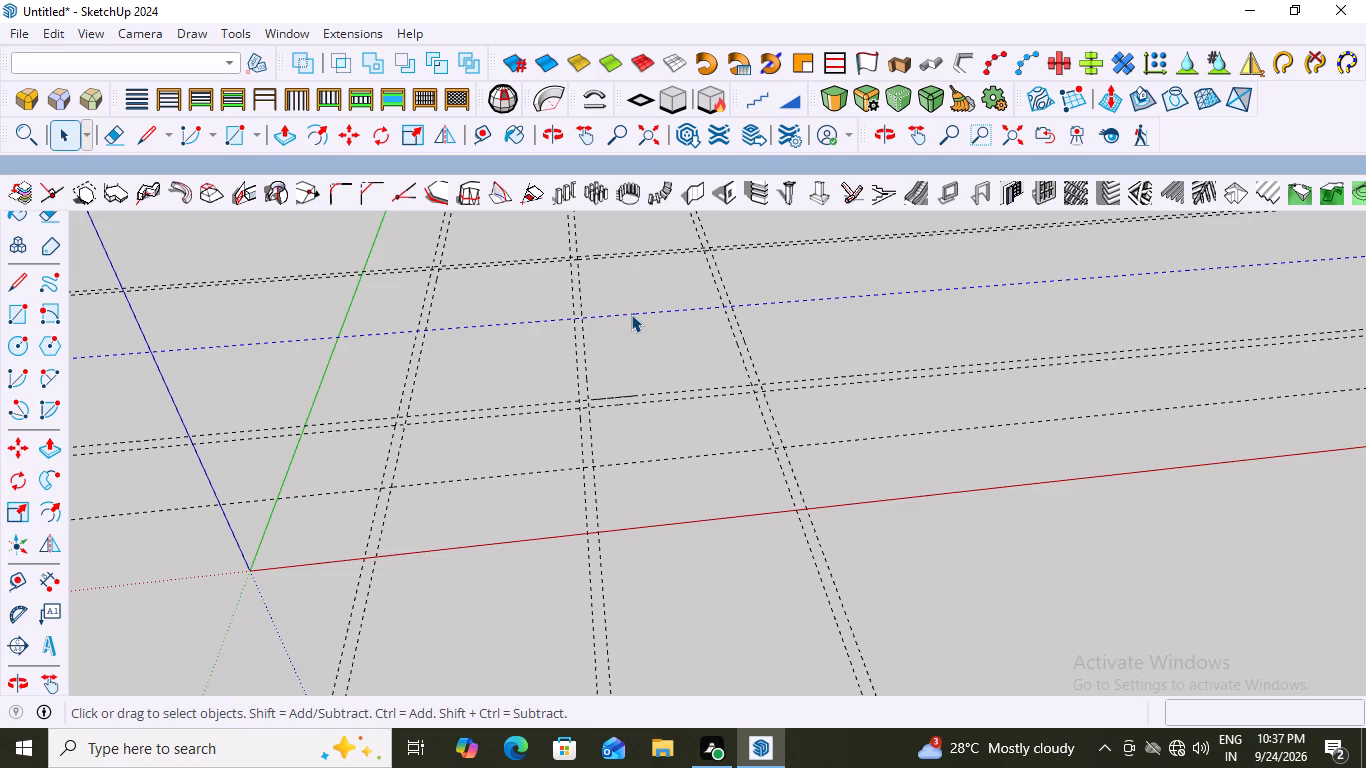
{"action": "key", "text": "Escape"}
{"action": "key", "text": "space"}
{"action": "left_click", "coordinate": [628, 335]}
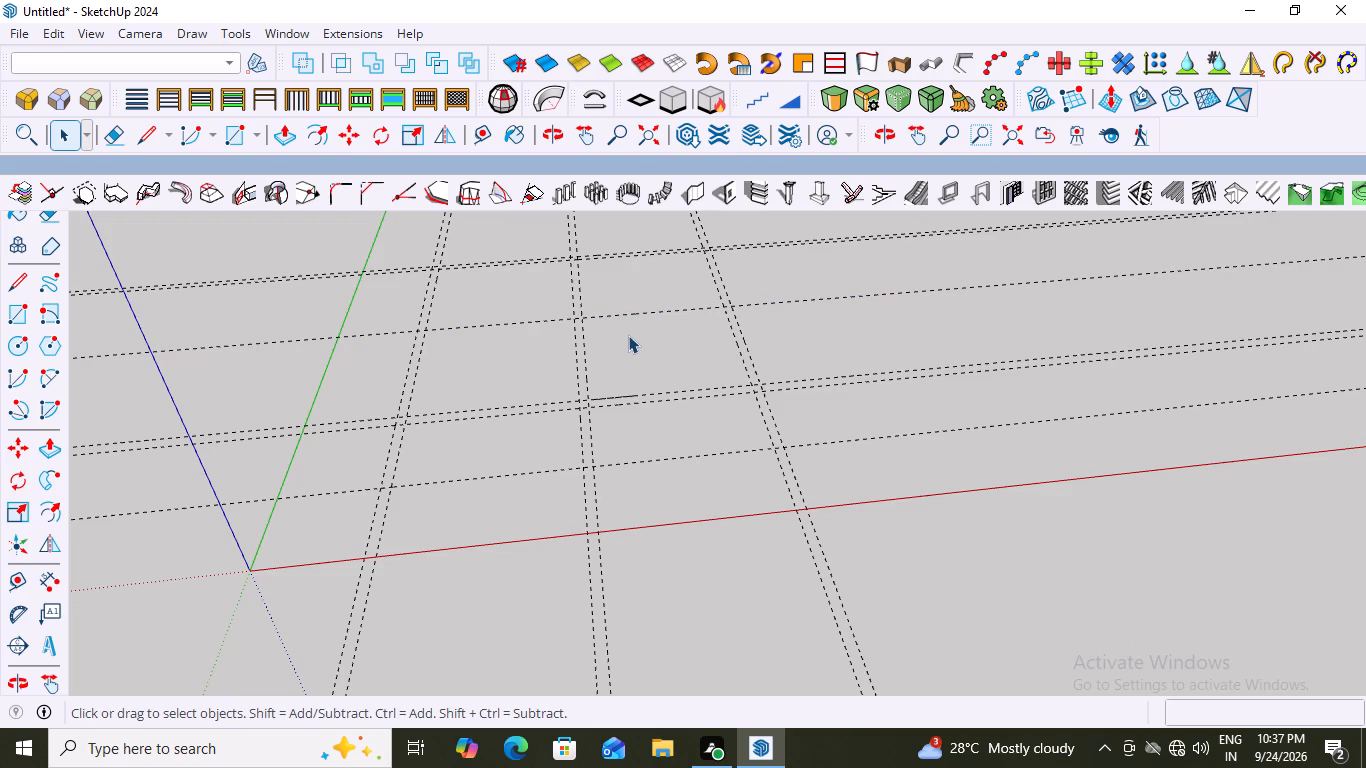
Place a parallel guide 9" from the single red-axis guide between the two red-axis pairs, offset toward the red axis.
{"action": "key", "text": "t"}
{"action": "left_click", "coordinate": [640, 312]}
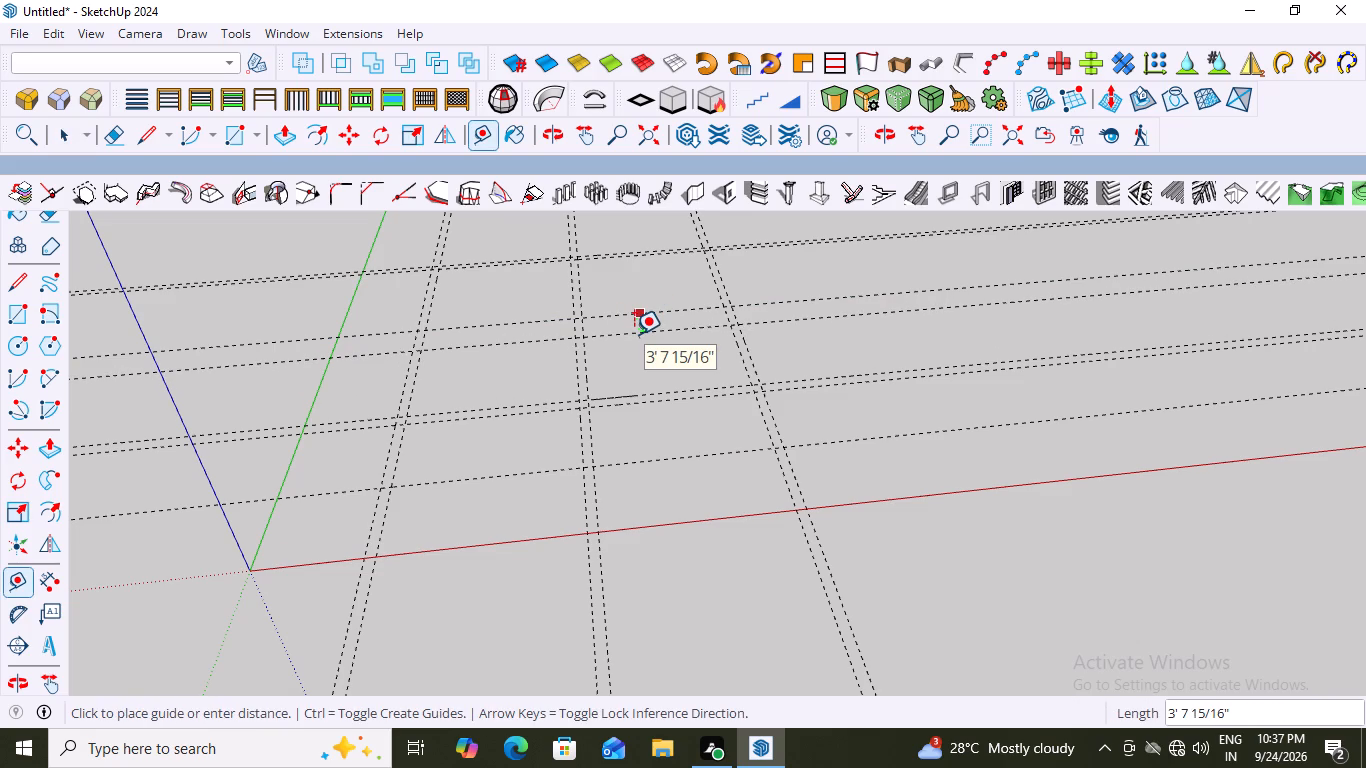
{"action": "key", "text": "9"}
{"action": "key", "text": "shift+quotedbl"}
{"action": "key", "text": "Return"}
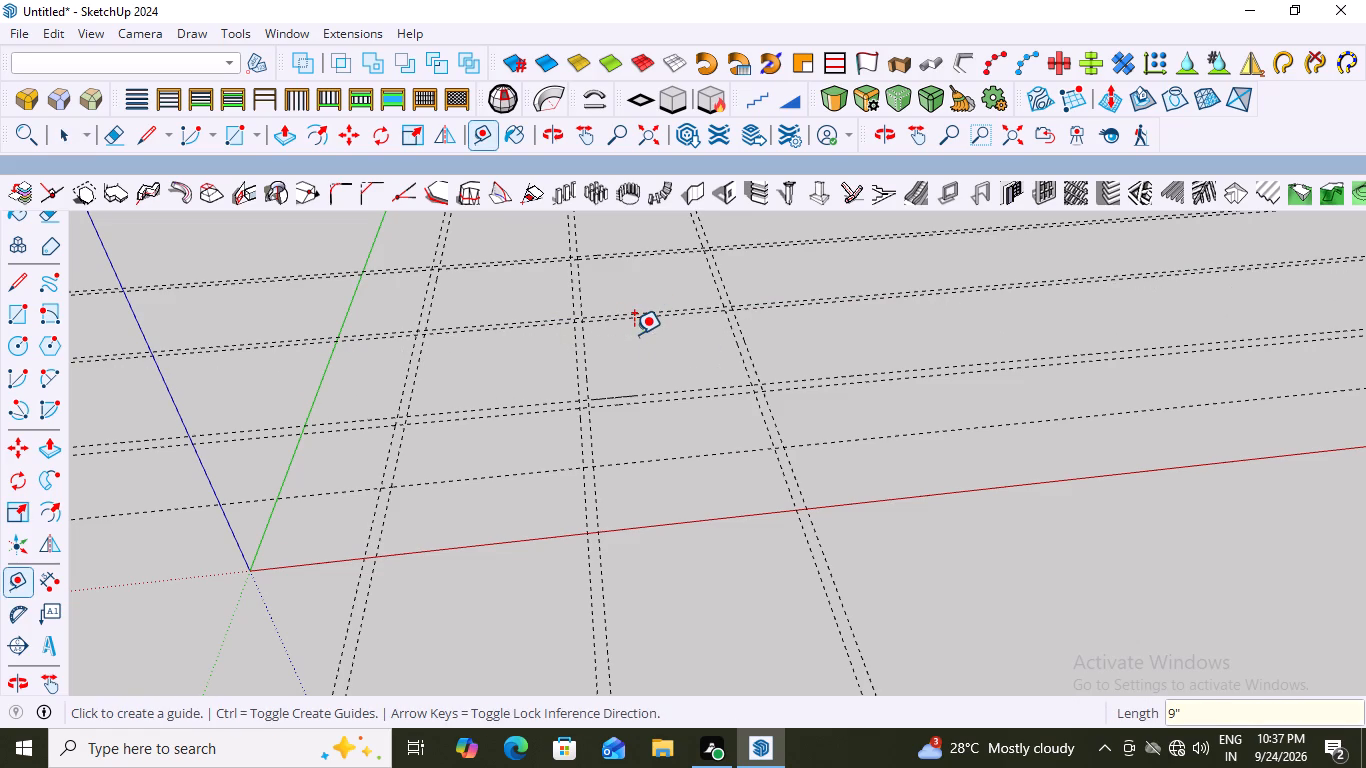
{"action": "key", "text": "space"}
Examine the guide grid from several angles.
{"action": "middle_click_drag", "start_coordinate": [647, 347], "coordinate": [556, 377]}
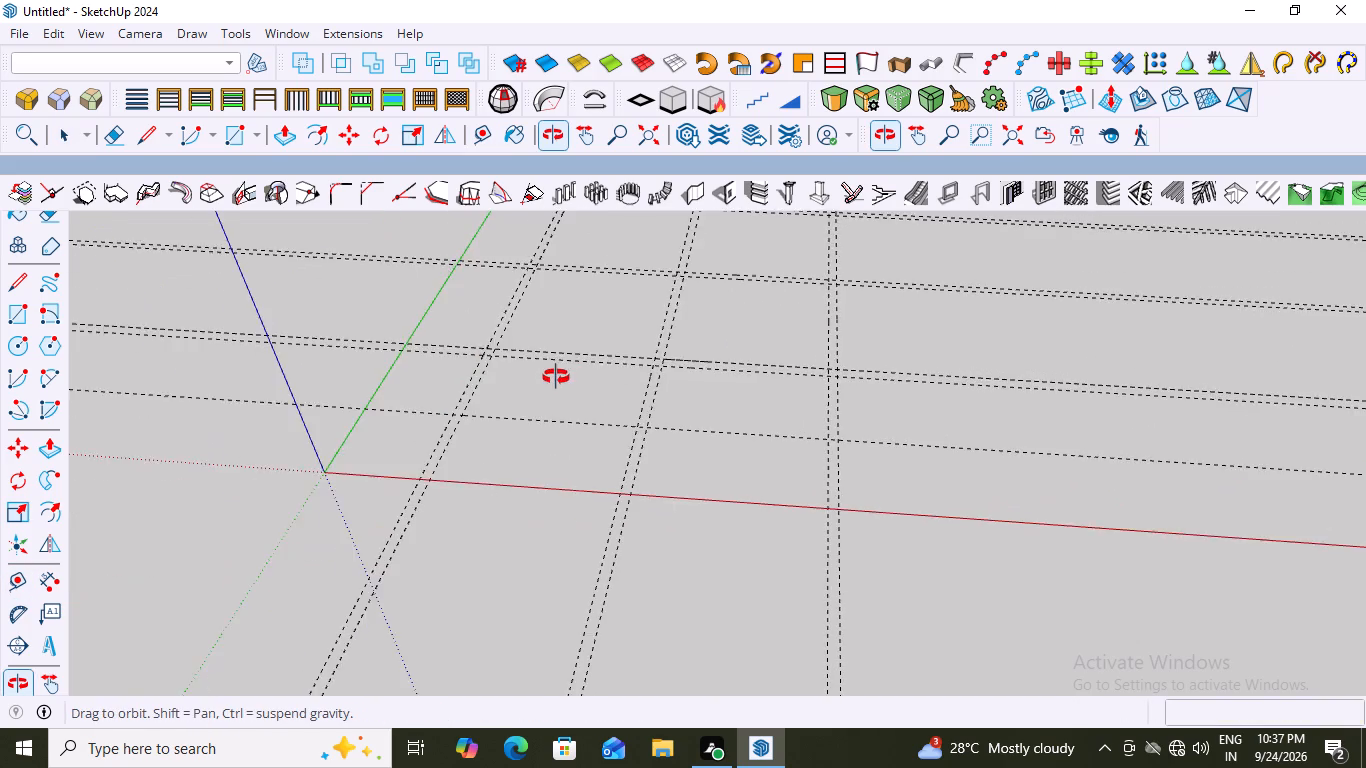
{"action": "middle_click_drag", "start_coordinate": [556, 377], "coordinate": [609, 364]}
{"action": "scroll", "coordinate": [609, 364], "scroll_direction": "down", "scroll_amount": 2}
{"action": "scroll", "coordinate": [610, 285], "scroll_direction": "up", "scroll_amount": 2}
{"action": "scroll", "coordinate": [814, 443], "scroll_direction": "down", "scroll_amount": 3}
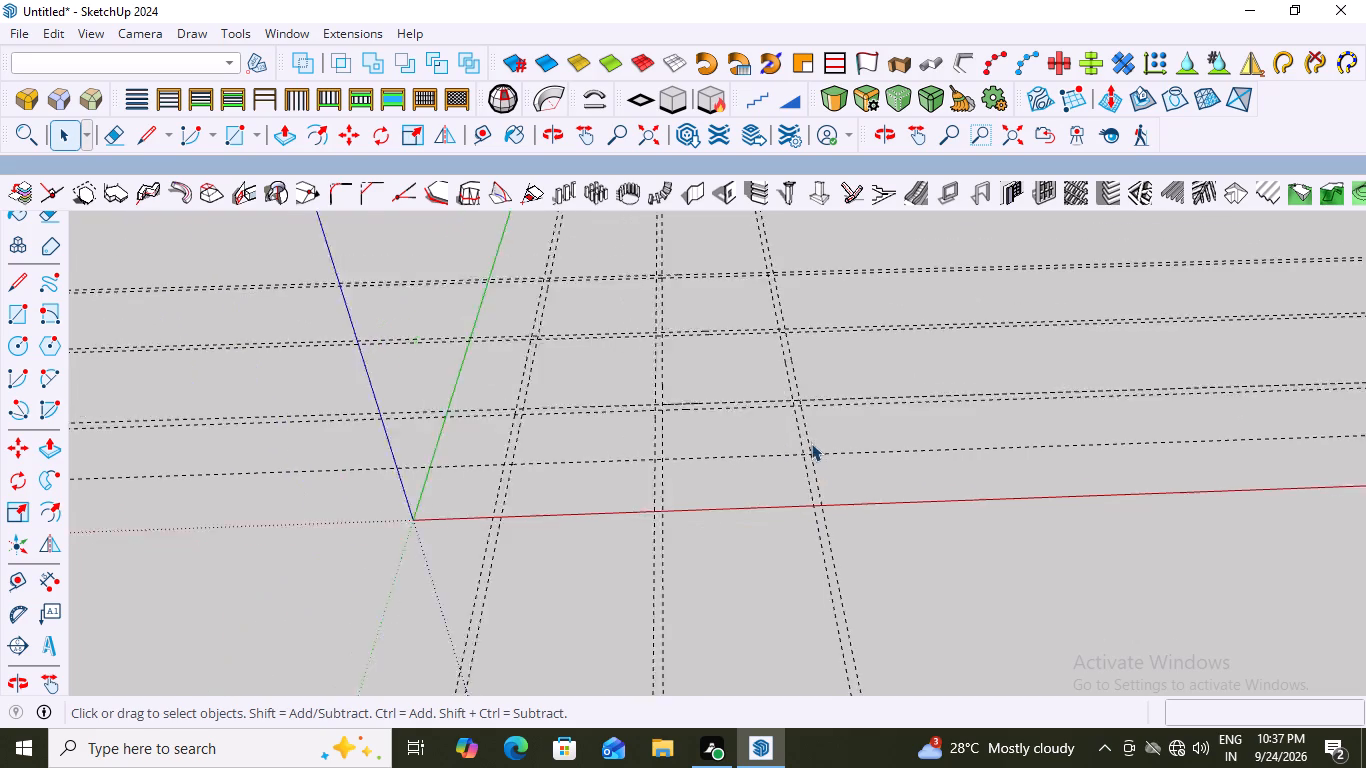
{"action": "scroll", "coordinate": [811, 443], "scroll_direction": "down", "scroll_amount": 2}
{"action": "middle_click_drag", "start_coordinate": [743, 389], "coordinate": [761, 371]}
{"action": "scroll", "coordinate": [728, 337], "scroll_direction": "up", "scroll_amount": 3}
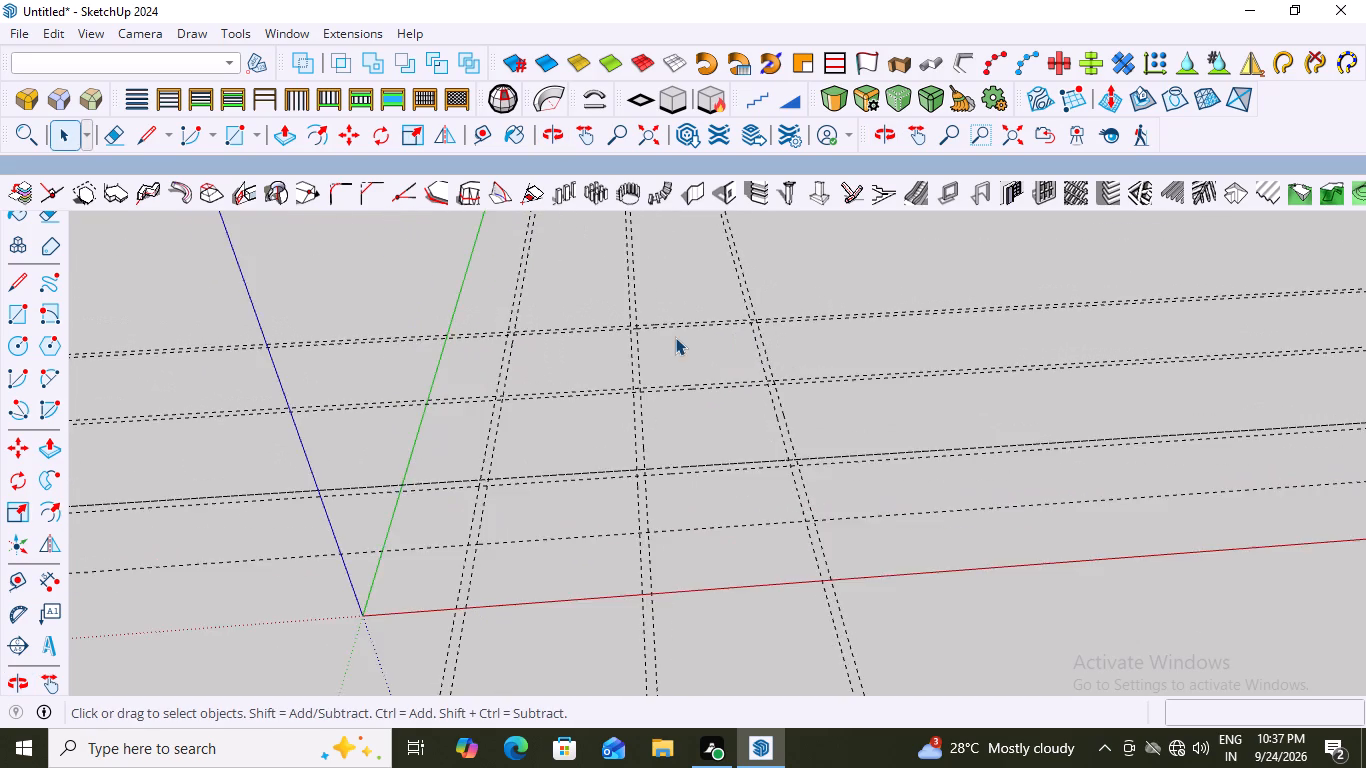
{"action": "scroll", "coordinate": [657, 337], "scroll_direction": "up", "scroll_amount": 1}
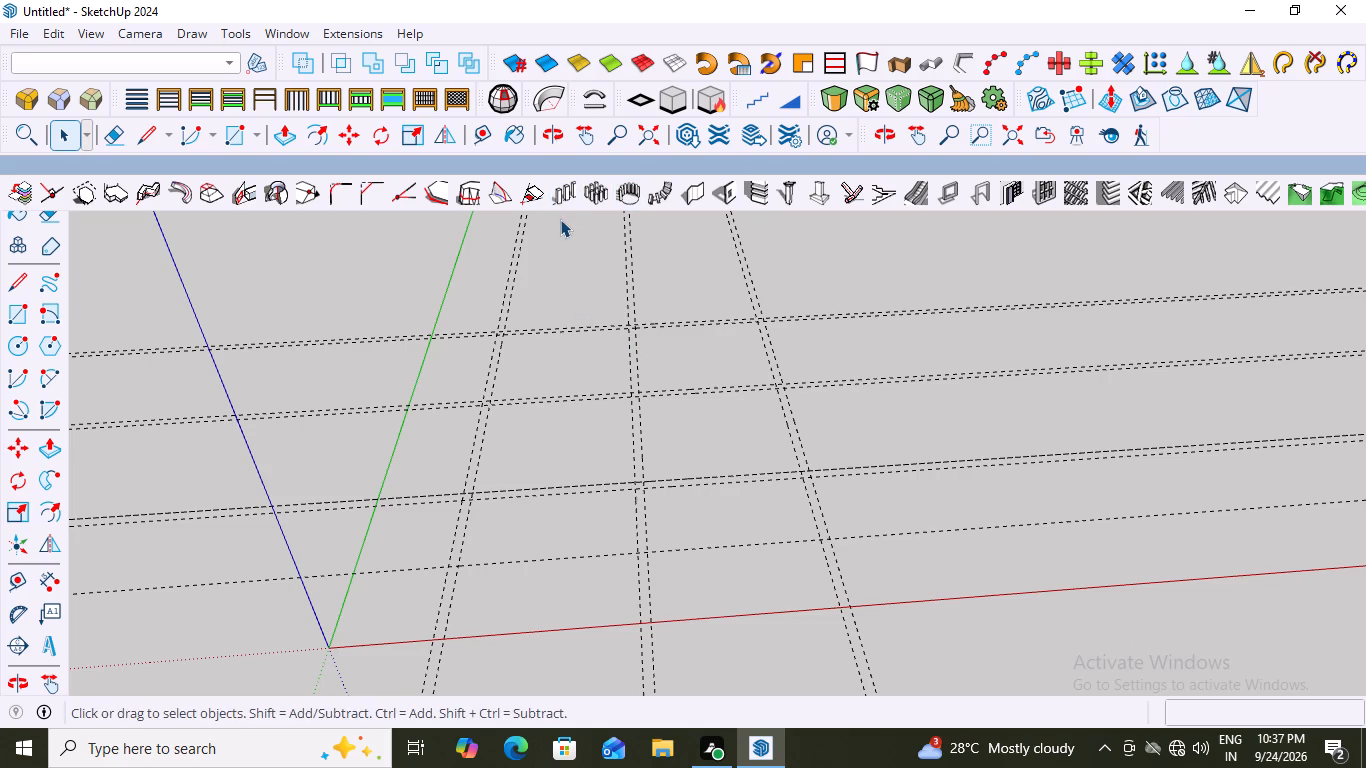
Set up a type 1 vertical wall with the 1001bit wall tool, 9" thick and 10' high, aligned right and built as a group.
{"action": "left_click", "coordinate": [694, 188]}
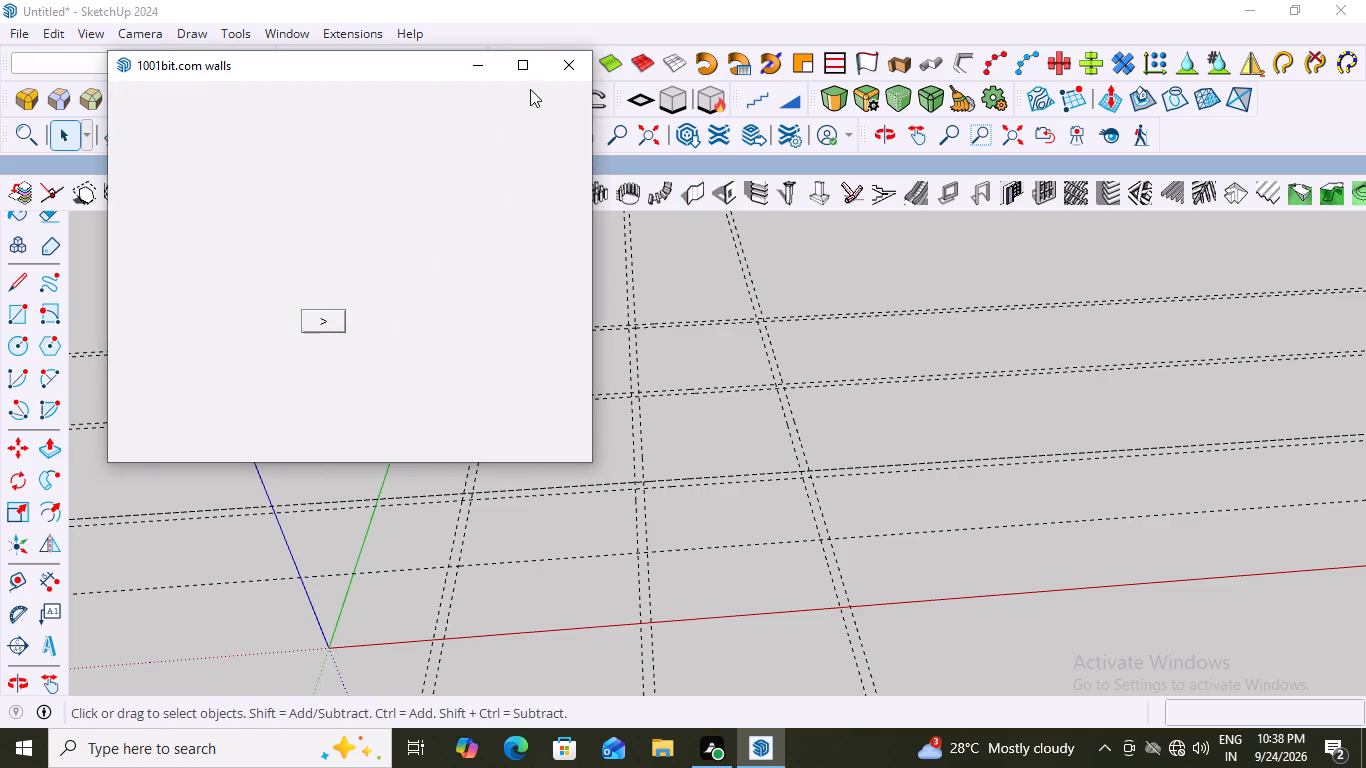
{"action": "left_click", "coordinate": [571, 67]}
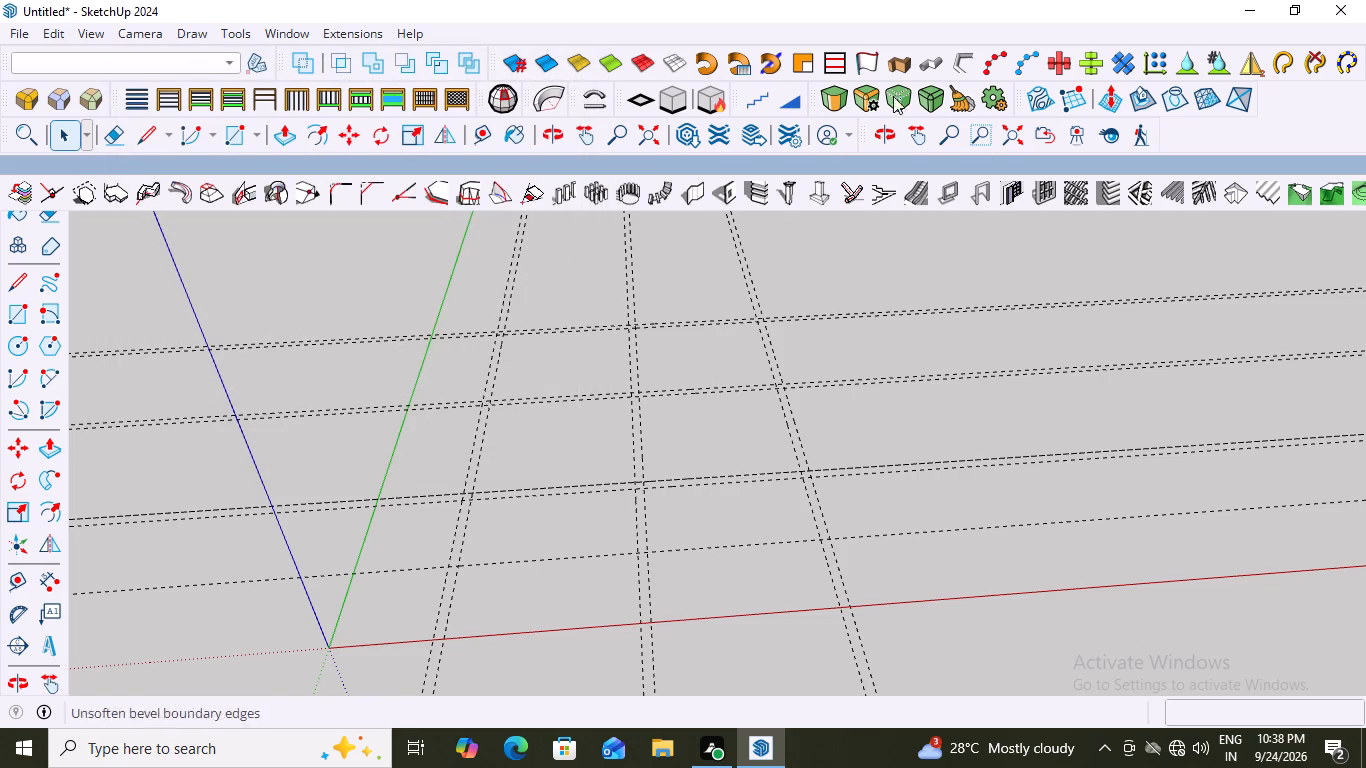
{"action": "left_click", "coordinate": [698, 199]}
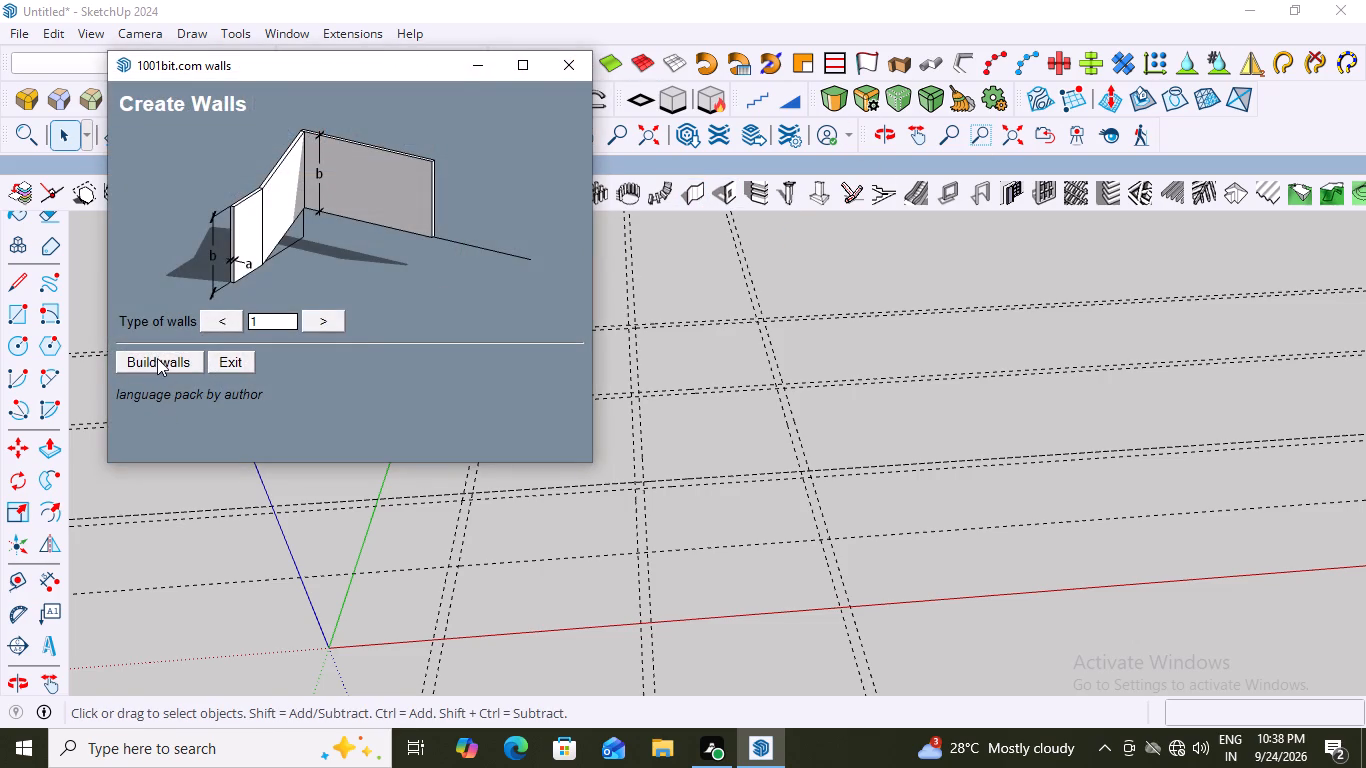
{"action": "left_click", "coordinate": [158, 358]}
{"action": "left_click", "coordinate": [338, 379]}
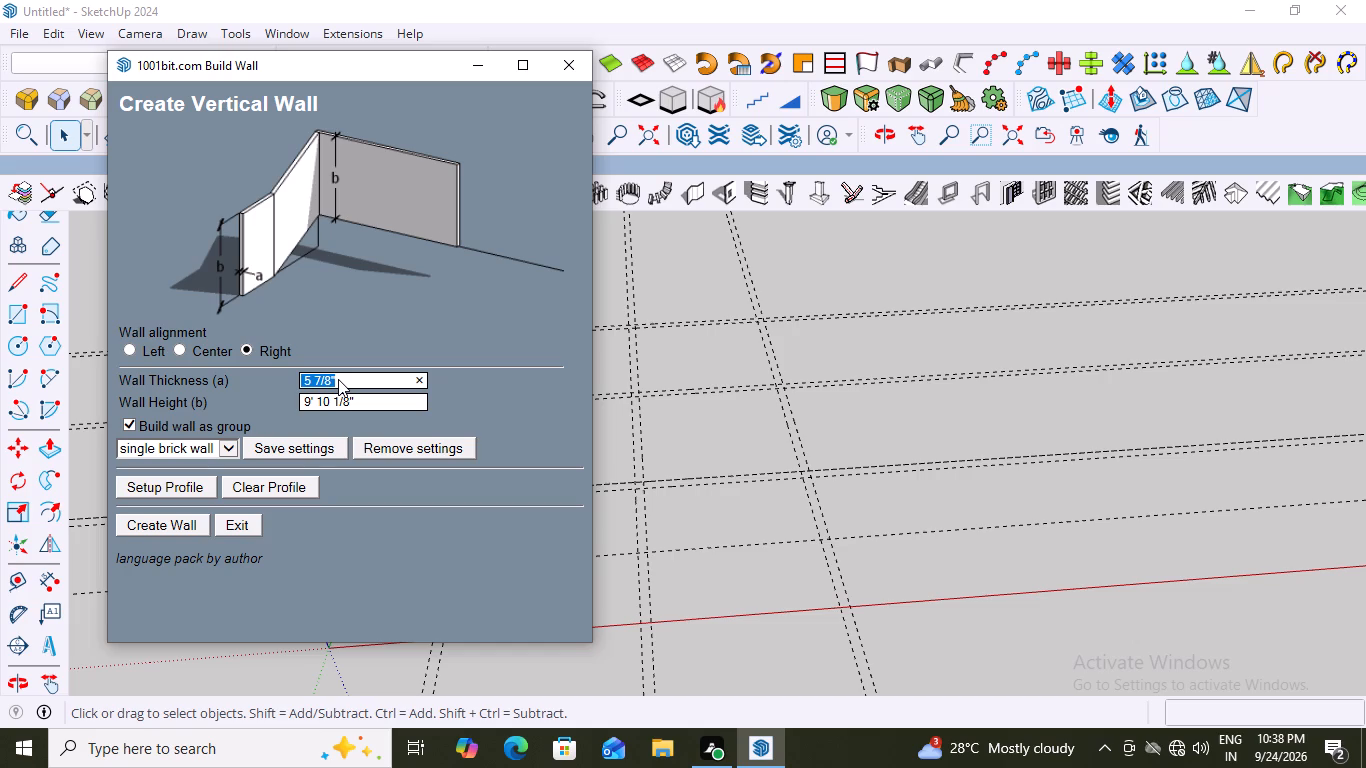
{"action": "key", "text": "BackSpace"}
{"action": "key", "text": "BackSpace"}
{"action": "type", "text": "9\""}
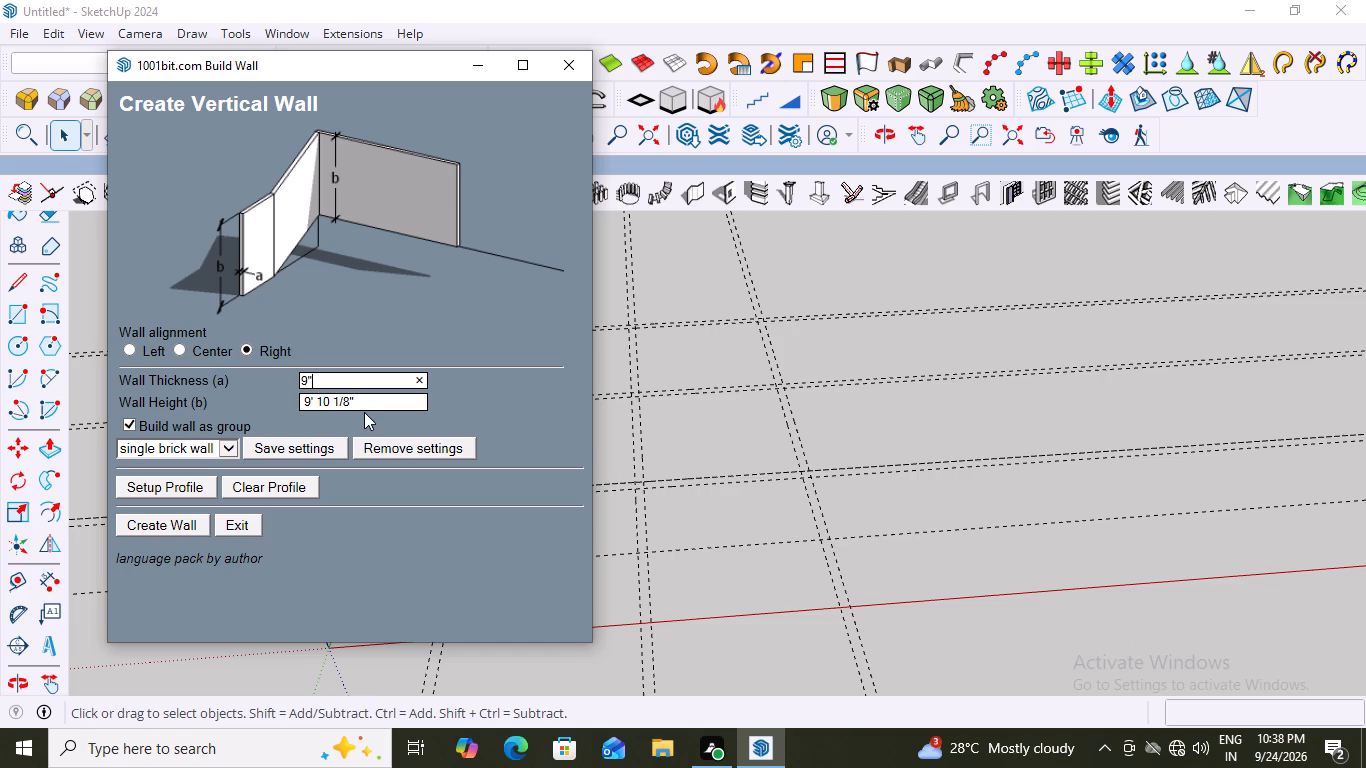
{"action": "left_click", "coordinate": [364, 412]}
{"action": "left_click", "coordinate": [360, 398]}
{"action": "key", "text": "BackSpace"}
{"action": "type", "text": "10'"}
{"action": "left_click", "coordinate": [145, 519]}
Start the wall at the grid's far outer corner and run it along the outermost green-axis guide to the near guide of the closest red-axis pair.
{"action": "scroll", "coordinate": [471, 388], "scroll_direction": "down", "scroll_amount": 2}
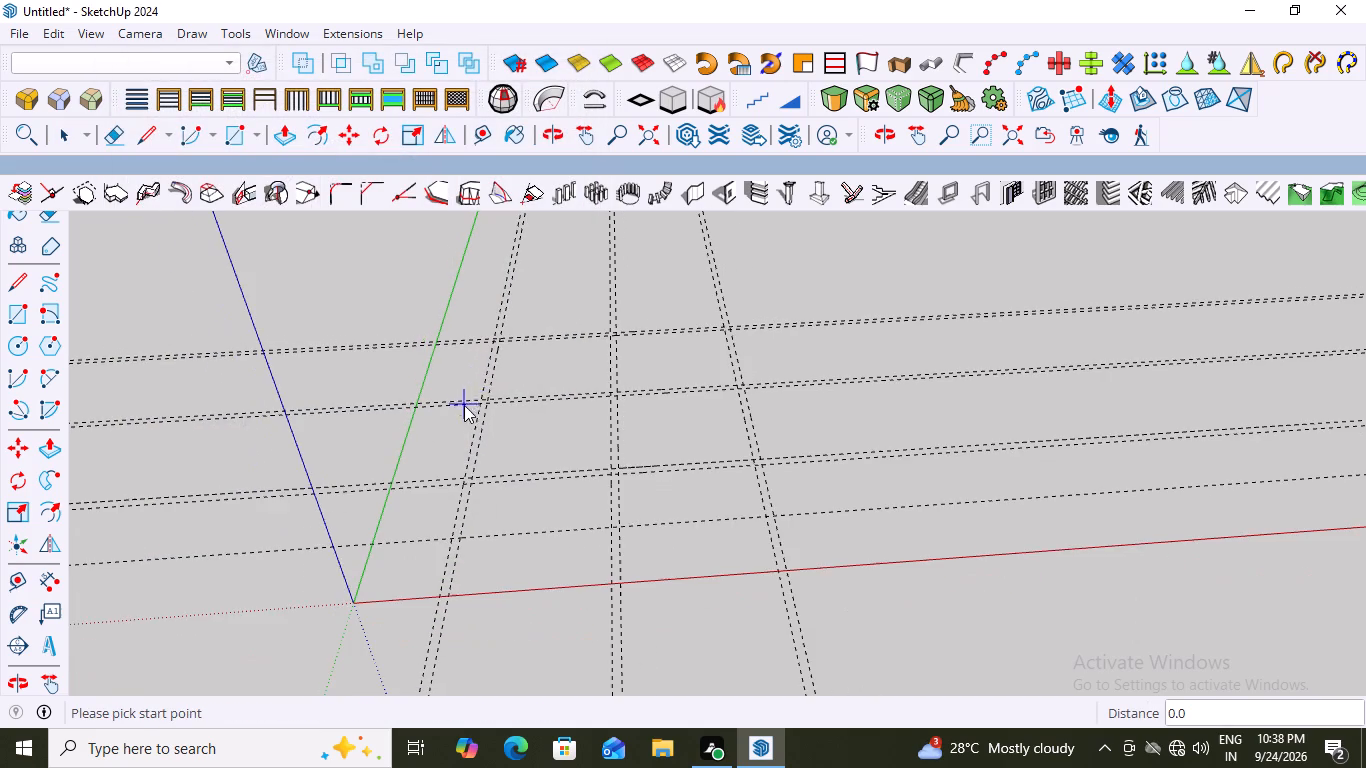
{"action": "scroll", "coordinate": [539, 315], "scroll_direction": "up", "scroll_amount": 2}
{"action": "scroll", "coordinate": [463, 363], "scroll_direction": "up", "scroll_amount": 7}
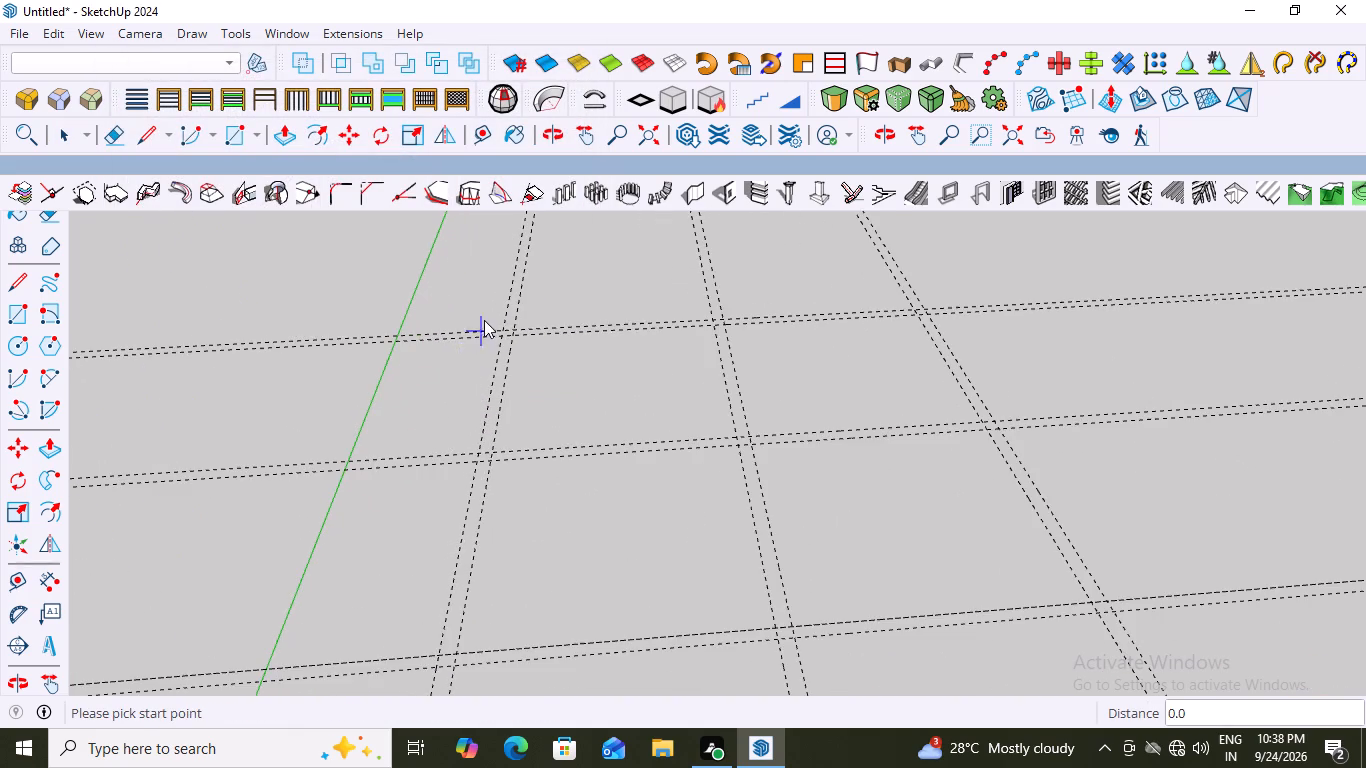
{"action": "scroll", "coordinate": [486, 318], "scroll_direction": "up", "scroll_amount": 6}
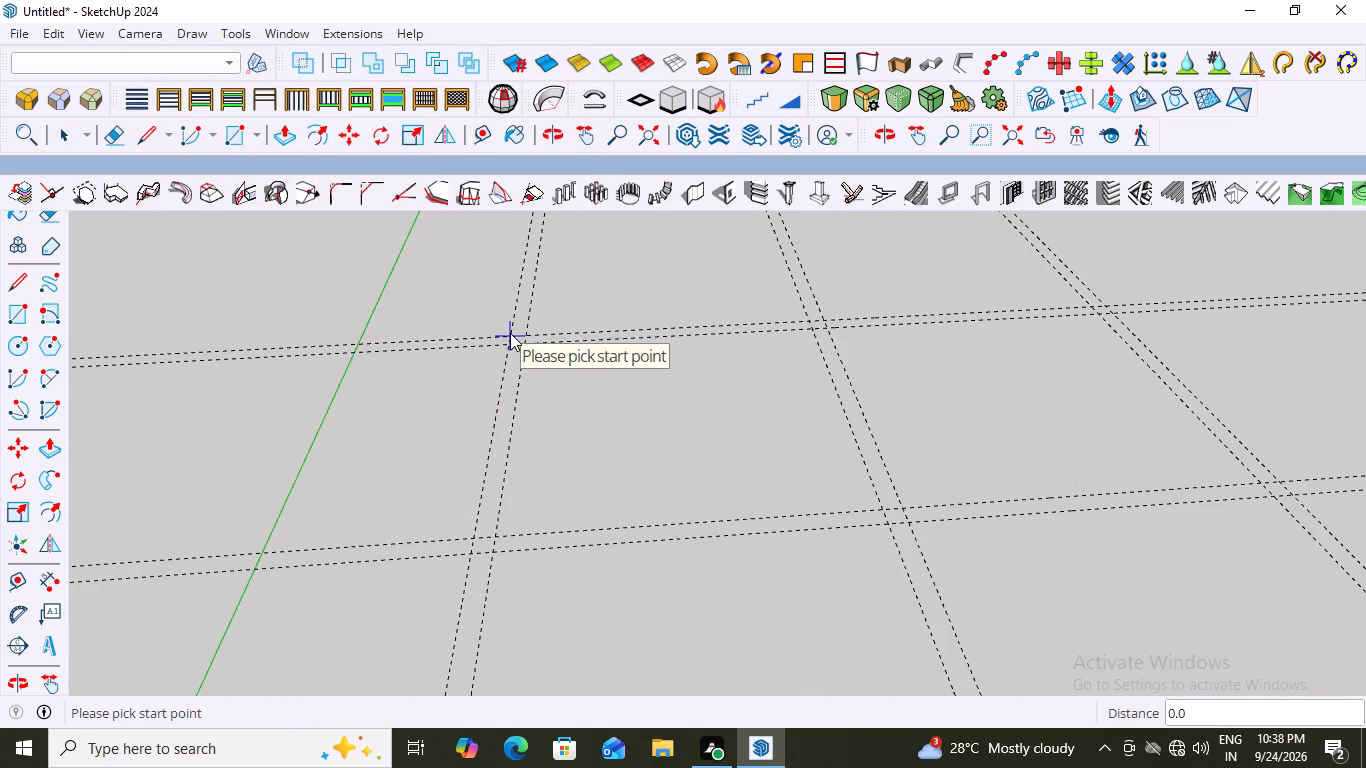
{"action": "left_click", "coordinate": [510, 333]}
{"action": "scroll", "coordinate": [502, 403], "scroll_direction": "down", "scroll_amount": 14}
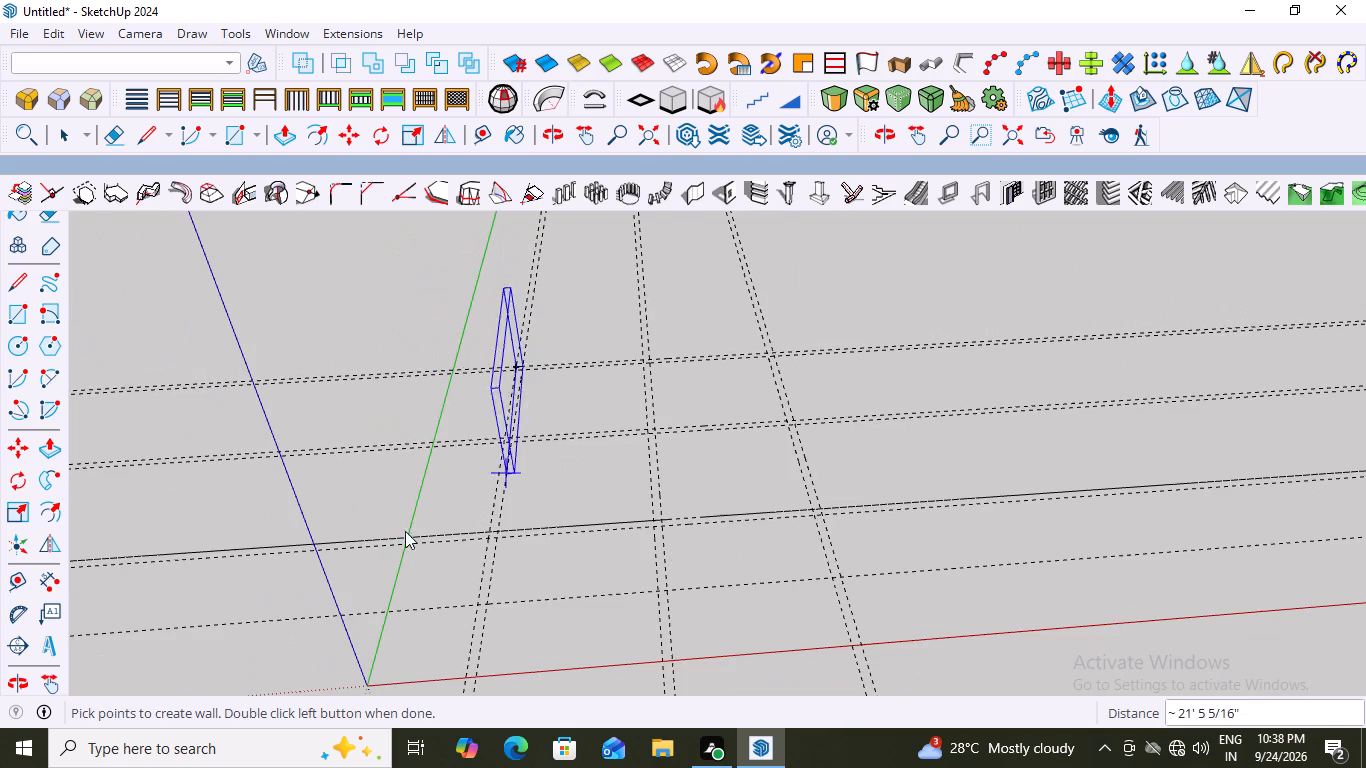
{"action": "scroll", "coordinate": [437, 578], "scroll_direction": "up", "scroll_amount": 11}
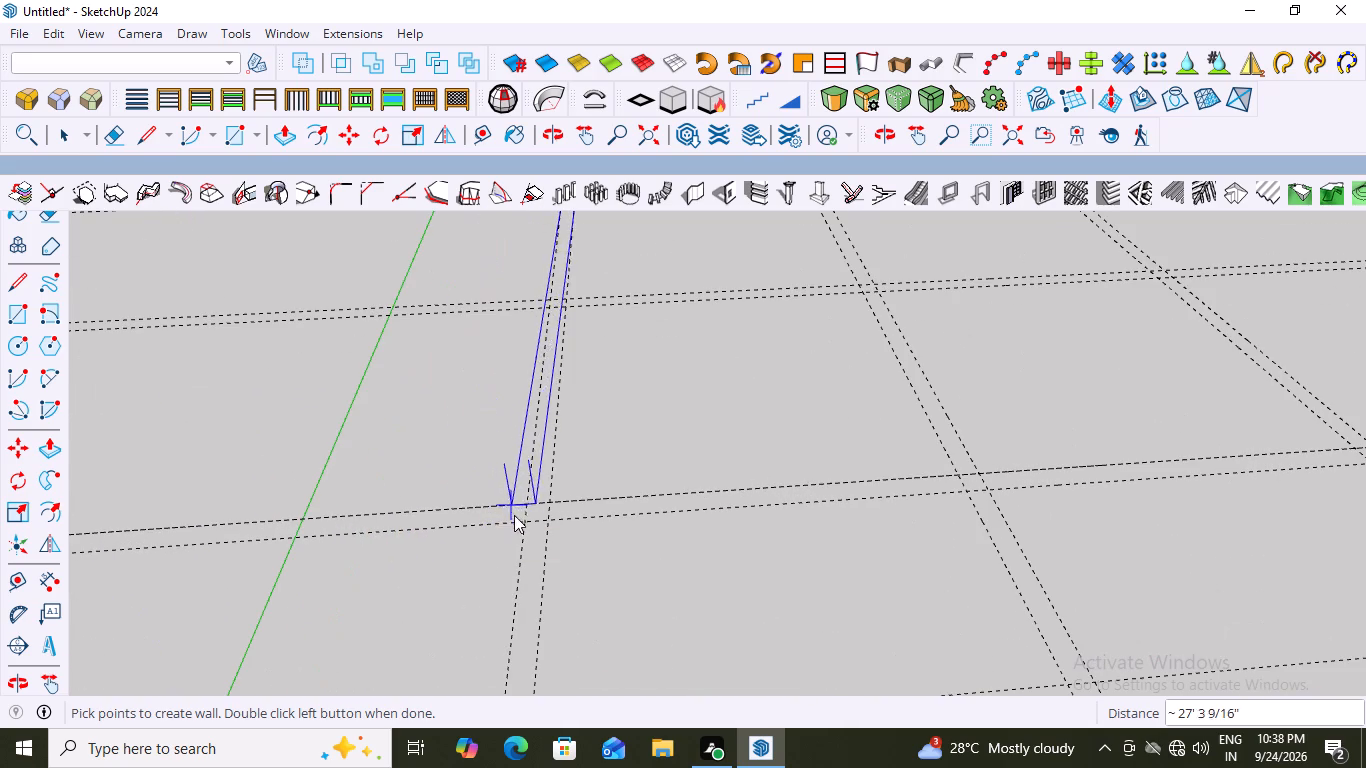
{"action": "left_click", "coordinate": [523, 522]}
Continue the wall 15' 6" in the red direction to the outer guide of the second green-axis pair.
{"action": "scroll", "coordinate": [651, 519], "scroll_direction": "down", "scroll_amount": 8}
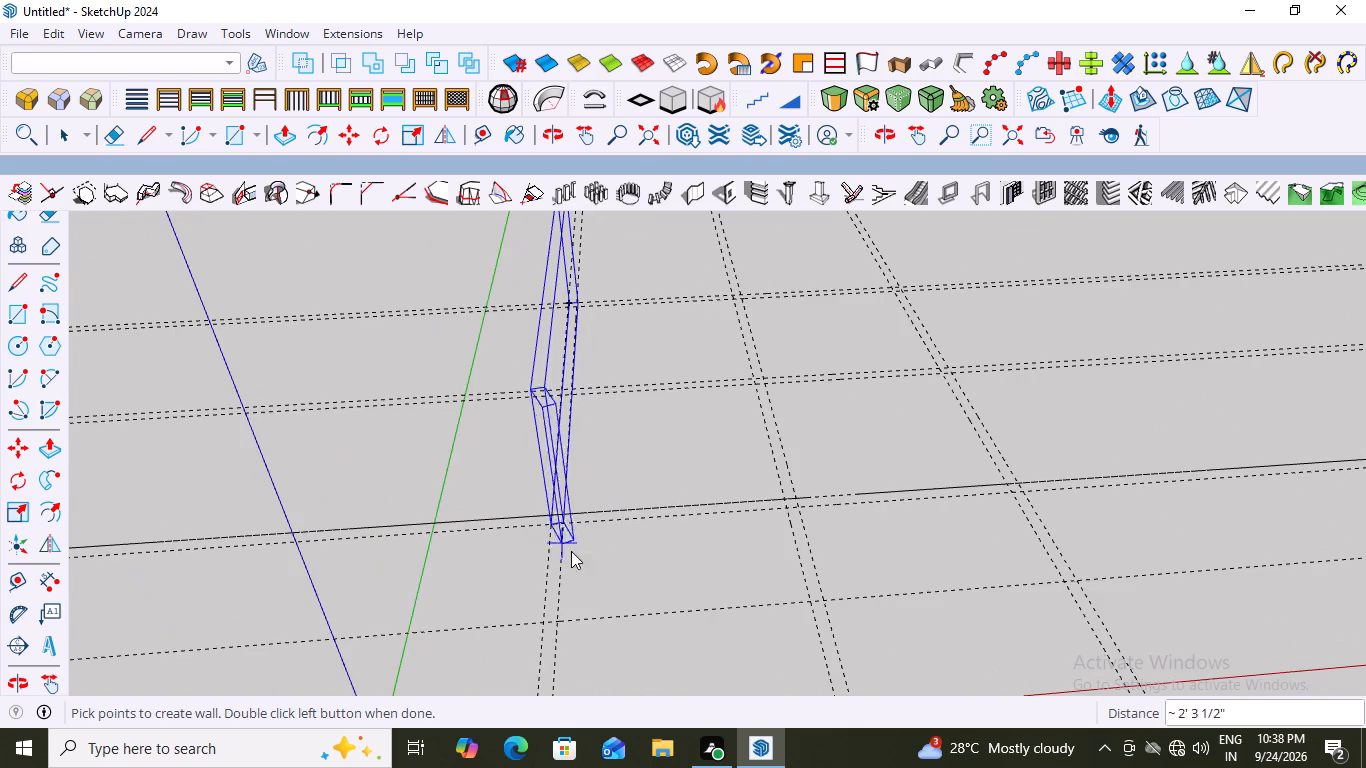
{"action": "scroll", "coordinate": [837, 536], "scroll_direction": "up", "scroll_amount": 9}
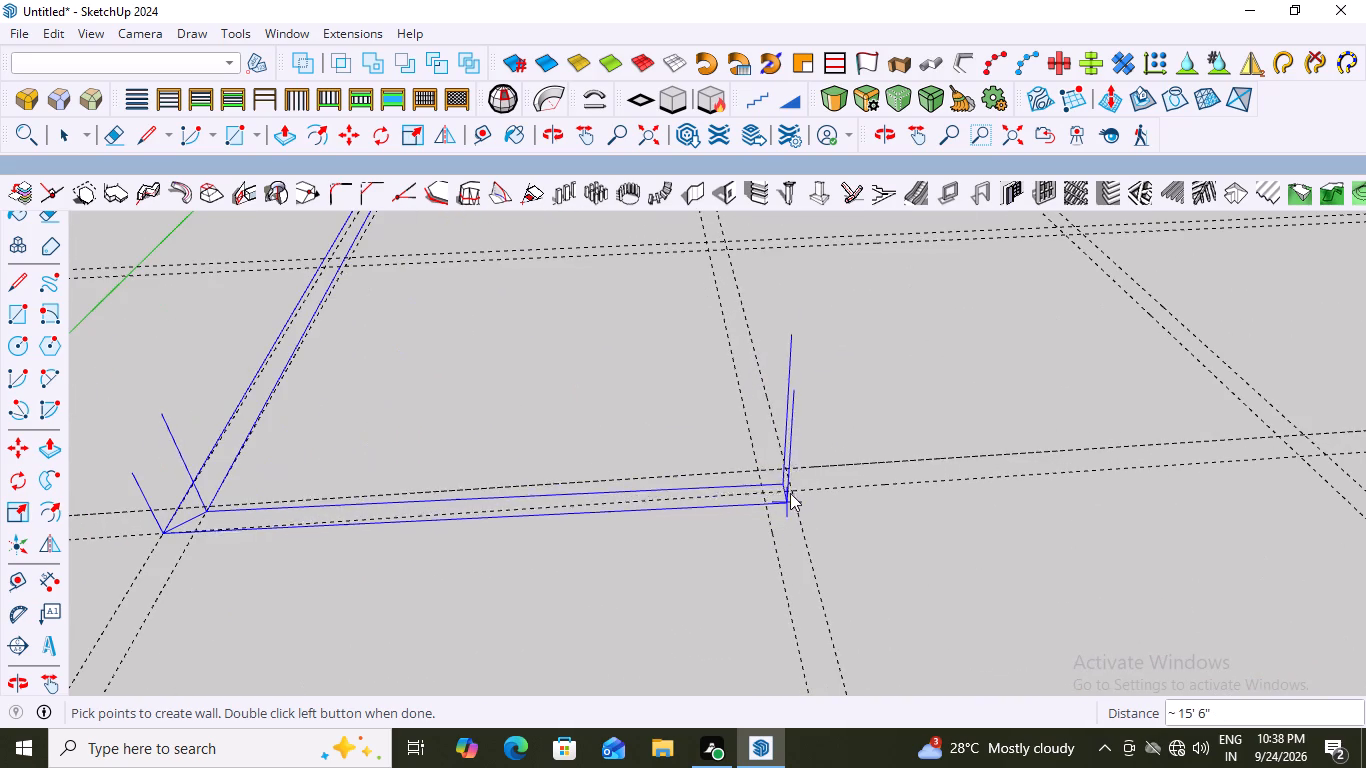
{"action": "left_click", "coordinate": [792, 490]}
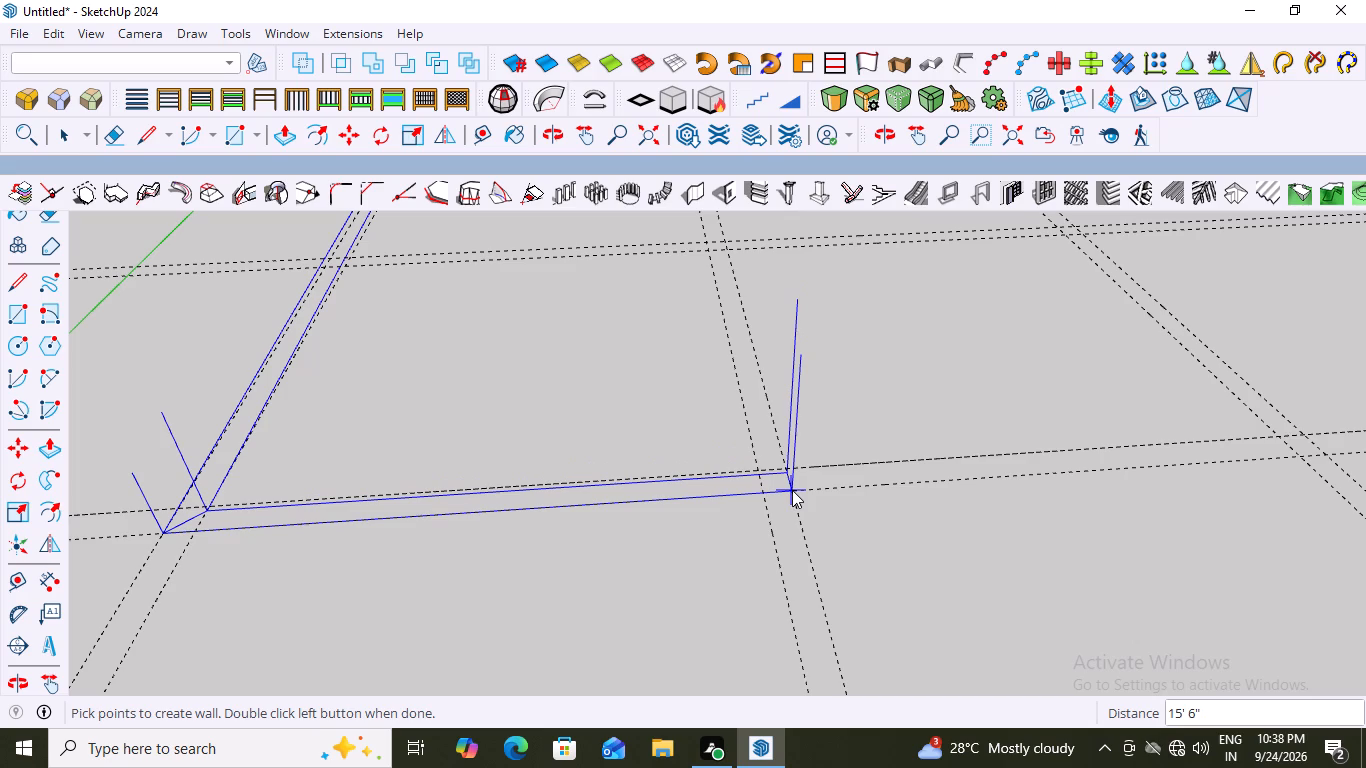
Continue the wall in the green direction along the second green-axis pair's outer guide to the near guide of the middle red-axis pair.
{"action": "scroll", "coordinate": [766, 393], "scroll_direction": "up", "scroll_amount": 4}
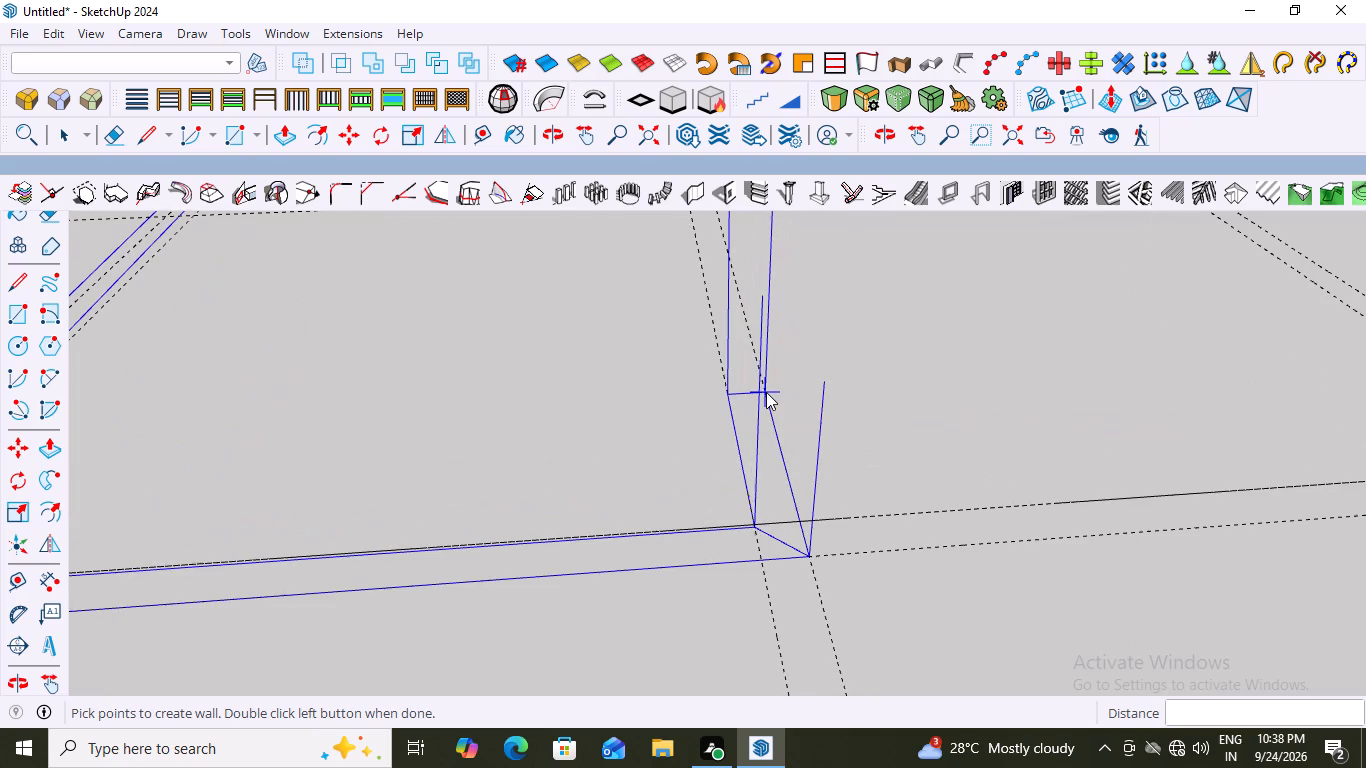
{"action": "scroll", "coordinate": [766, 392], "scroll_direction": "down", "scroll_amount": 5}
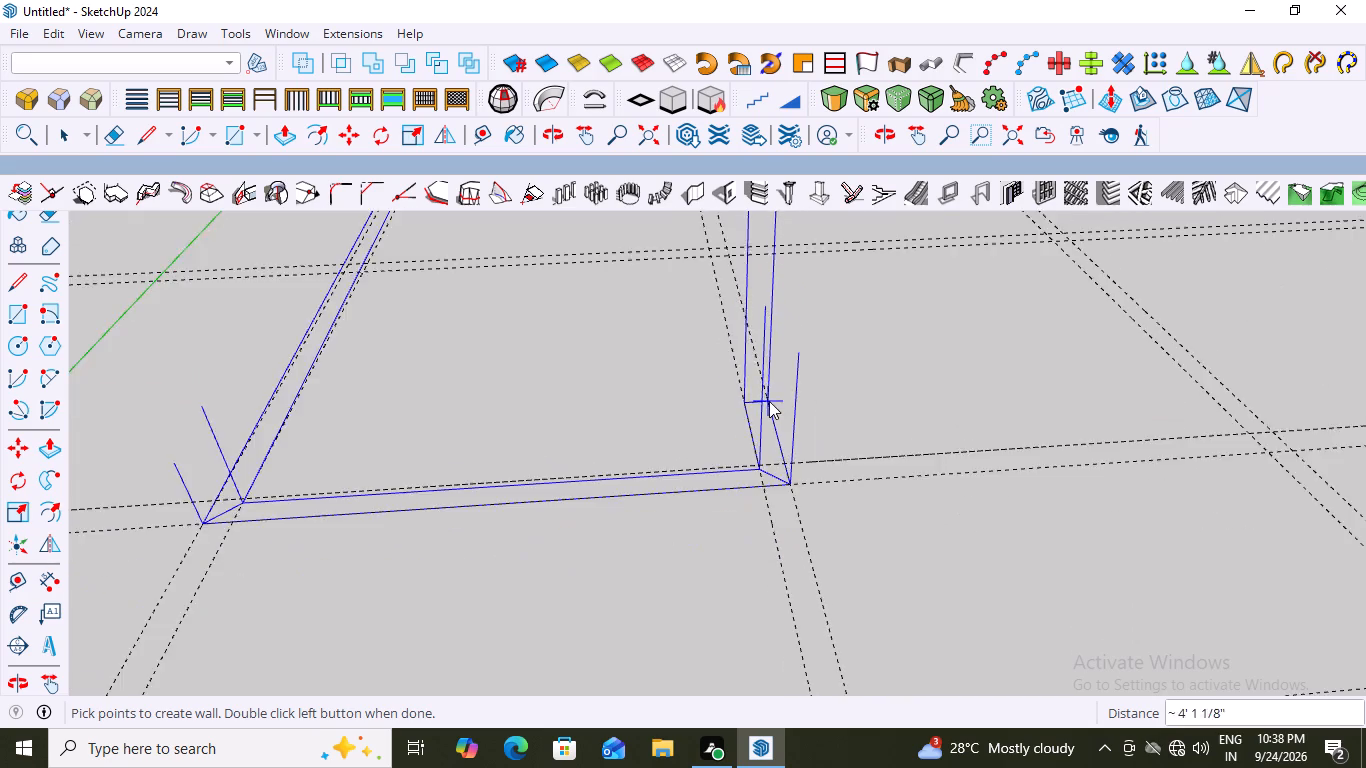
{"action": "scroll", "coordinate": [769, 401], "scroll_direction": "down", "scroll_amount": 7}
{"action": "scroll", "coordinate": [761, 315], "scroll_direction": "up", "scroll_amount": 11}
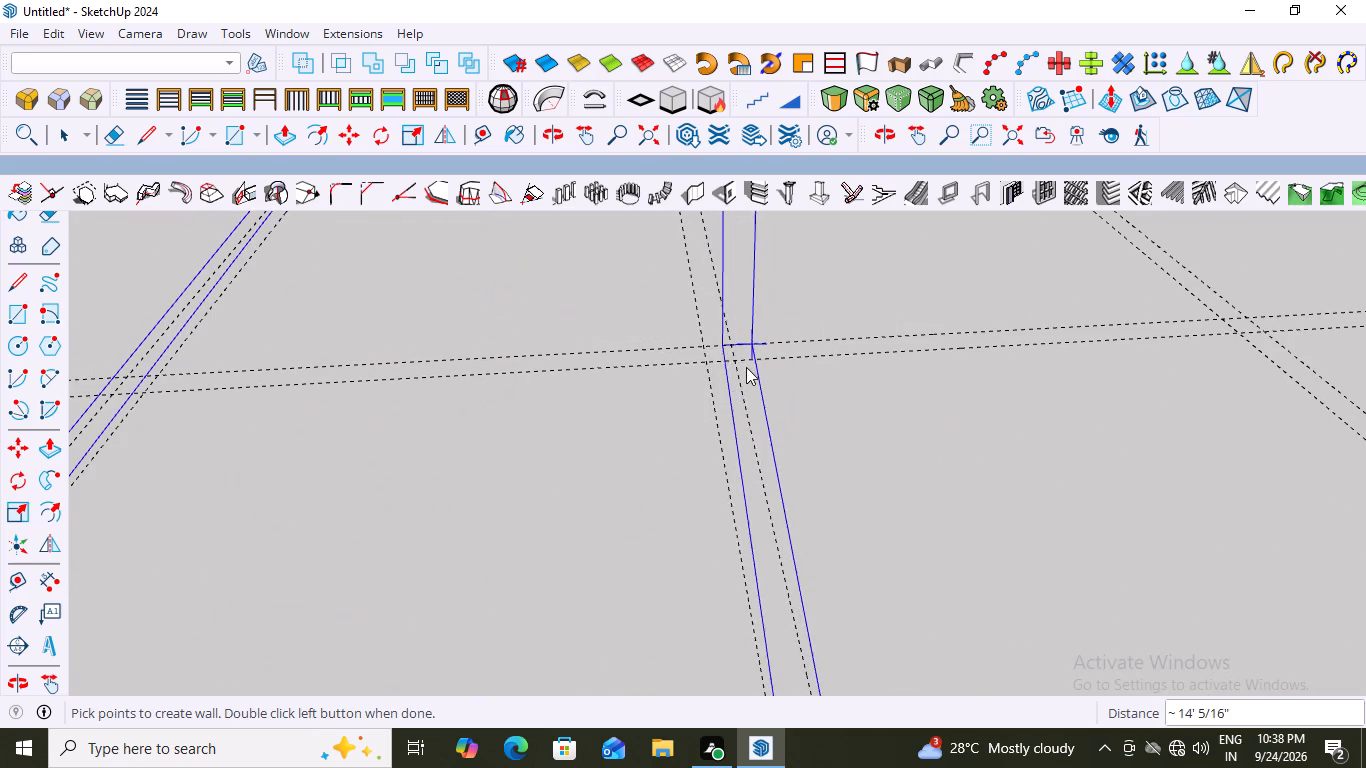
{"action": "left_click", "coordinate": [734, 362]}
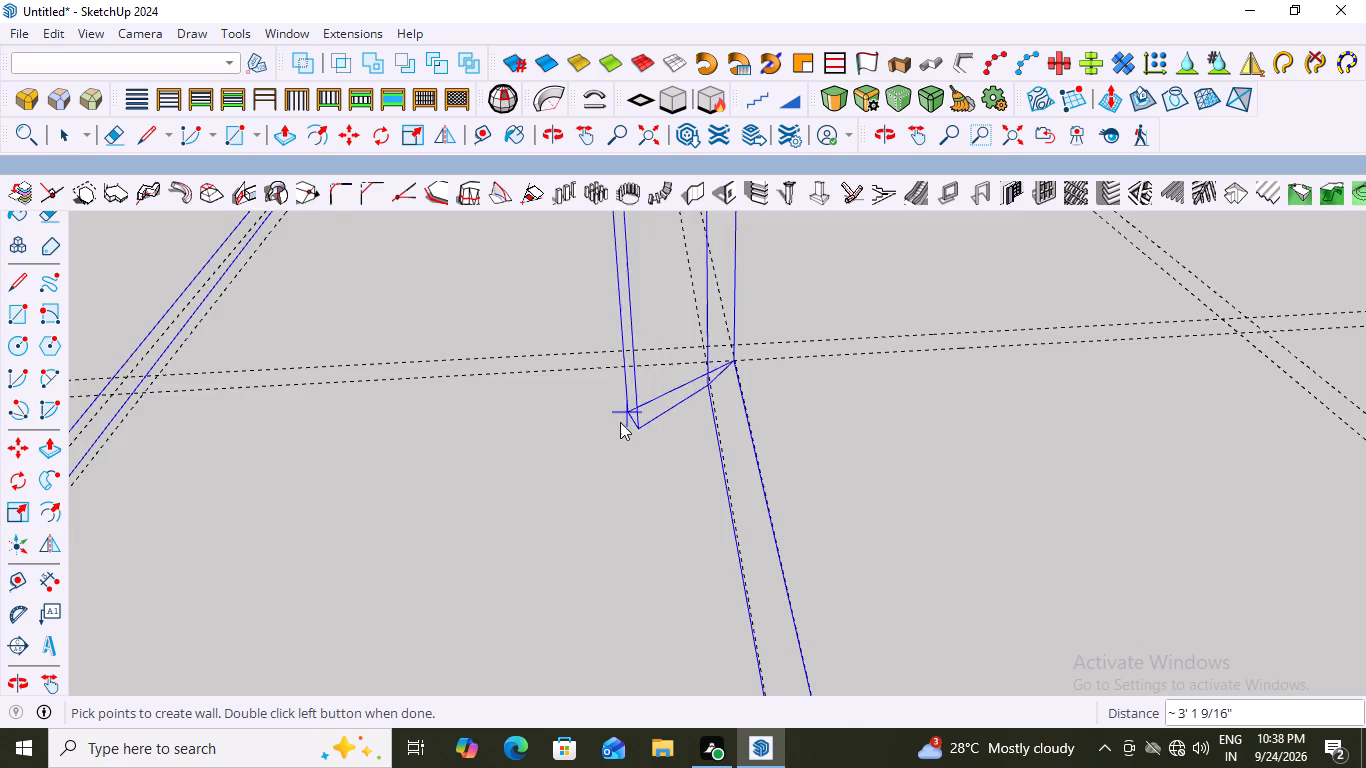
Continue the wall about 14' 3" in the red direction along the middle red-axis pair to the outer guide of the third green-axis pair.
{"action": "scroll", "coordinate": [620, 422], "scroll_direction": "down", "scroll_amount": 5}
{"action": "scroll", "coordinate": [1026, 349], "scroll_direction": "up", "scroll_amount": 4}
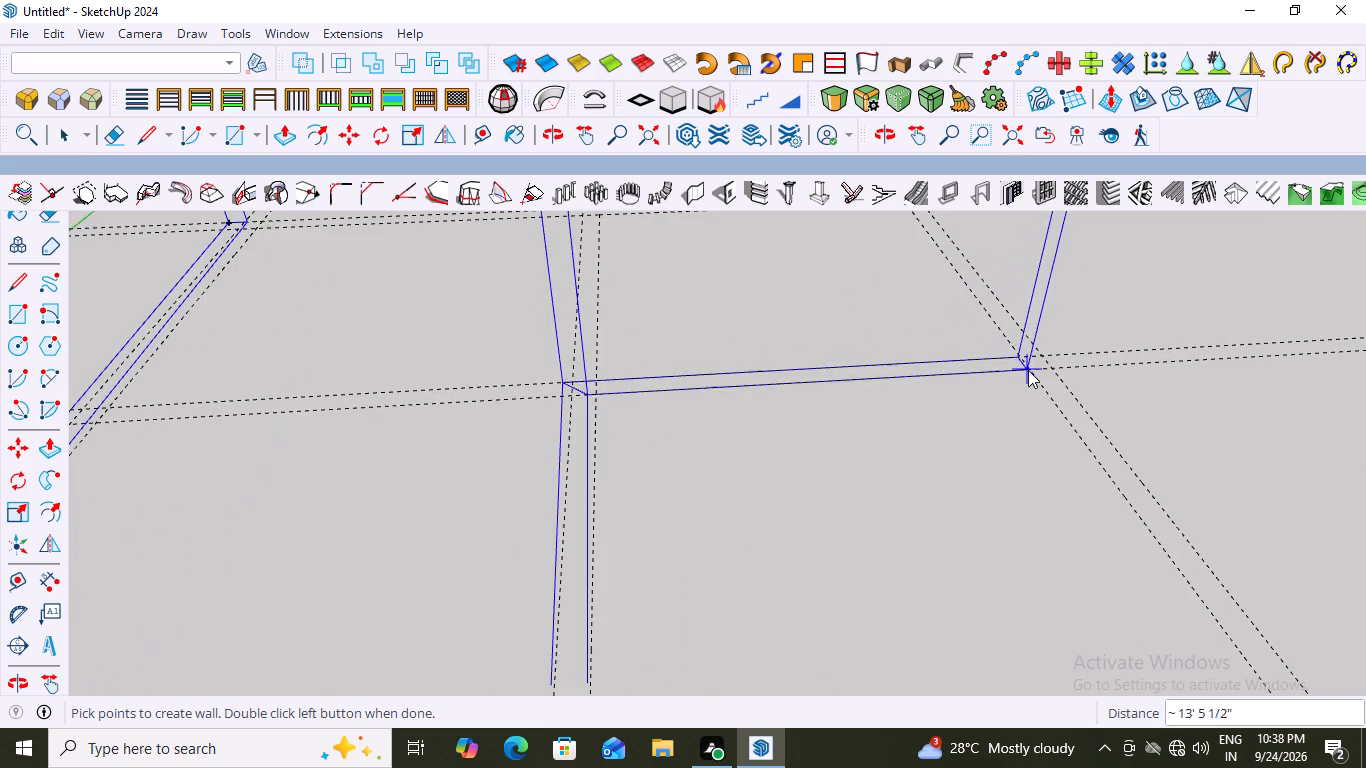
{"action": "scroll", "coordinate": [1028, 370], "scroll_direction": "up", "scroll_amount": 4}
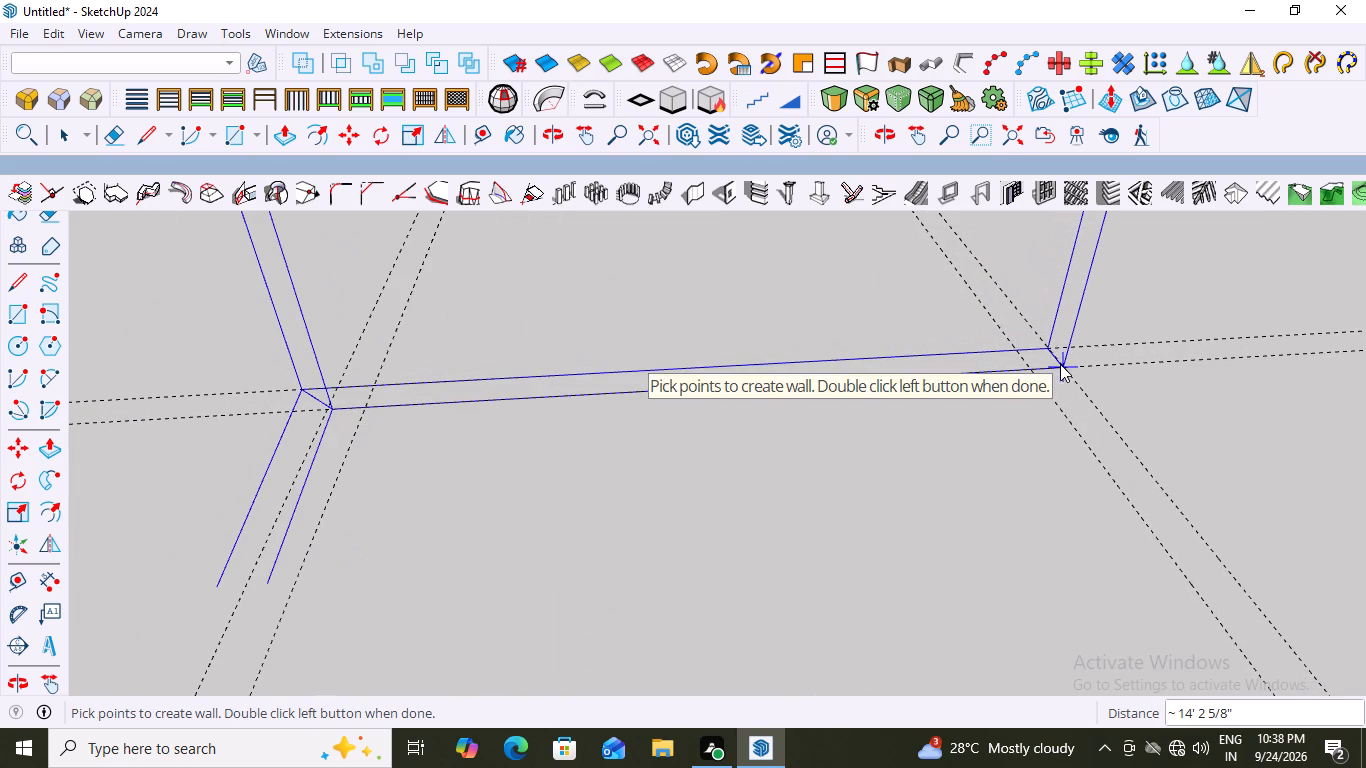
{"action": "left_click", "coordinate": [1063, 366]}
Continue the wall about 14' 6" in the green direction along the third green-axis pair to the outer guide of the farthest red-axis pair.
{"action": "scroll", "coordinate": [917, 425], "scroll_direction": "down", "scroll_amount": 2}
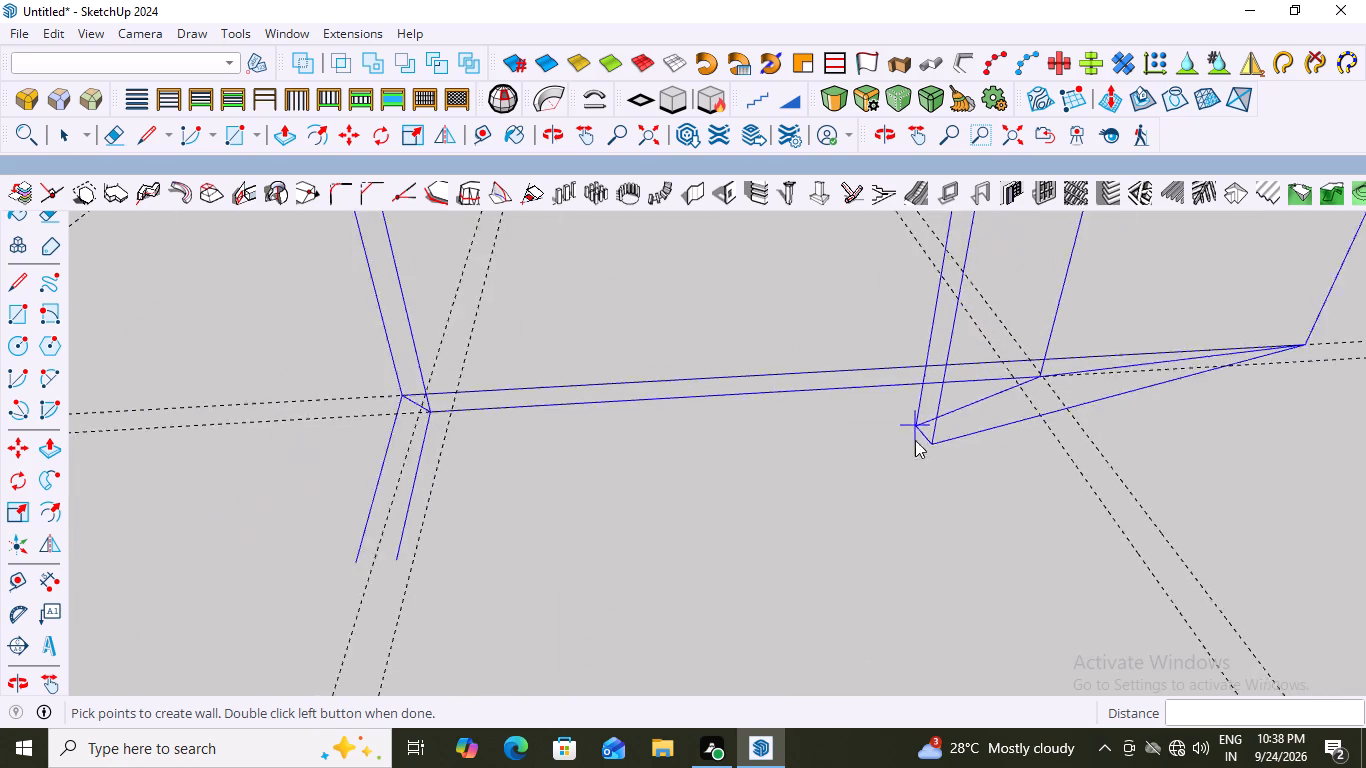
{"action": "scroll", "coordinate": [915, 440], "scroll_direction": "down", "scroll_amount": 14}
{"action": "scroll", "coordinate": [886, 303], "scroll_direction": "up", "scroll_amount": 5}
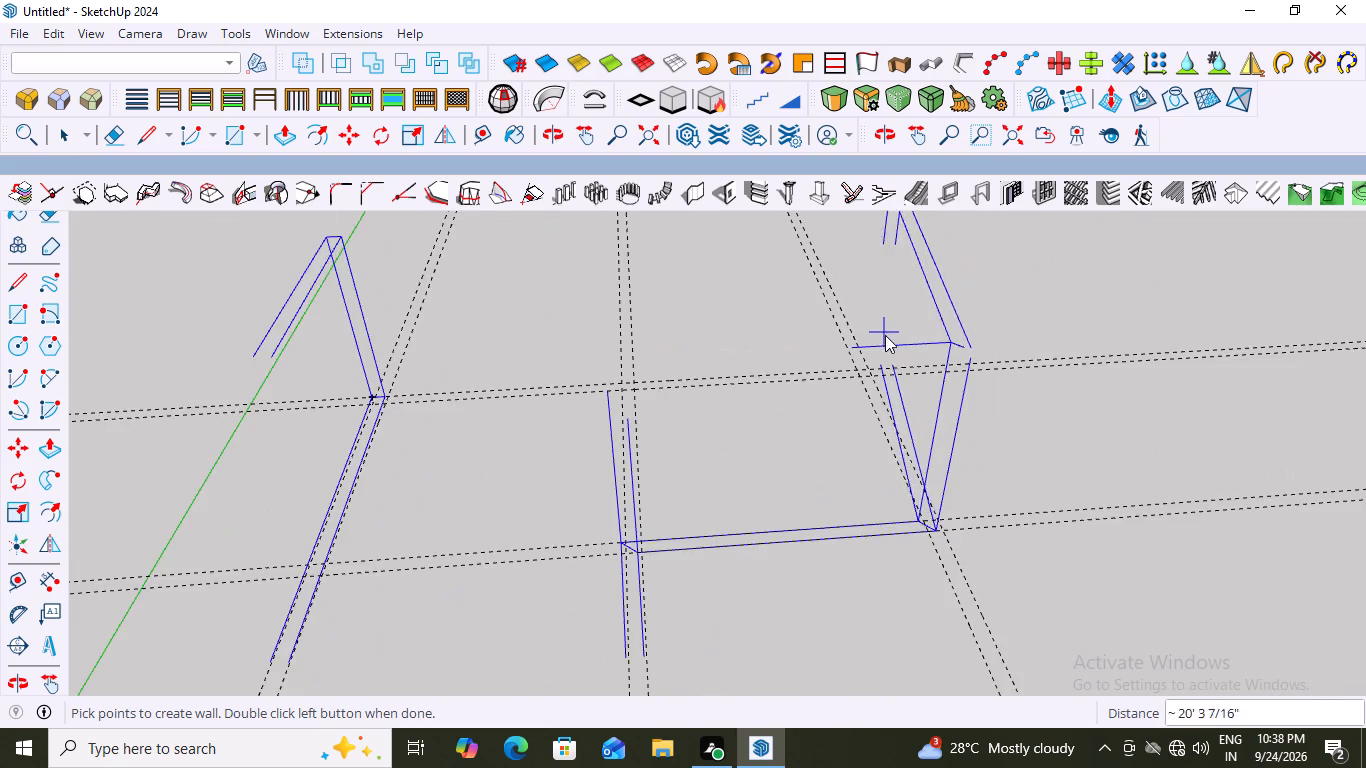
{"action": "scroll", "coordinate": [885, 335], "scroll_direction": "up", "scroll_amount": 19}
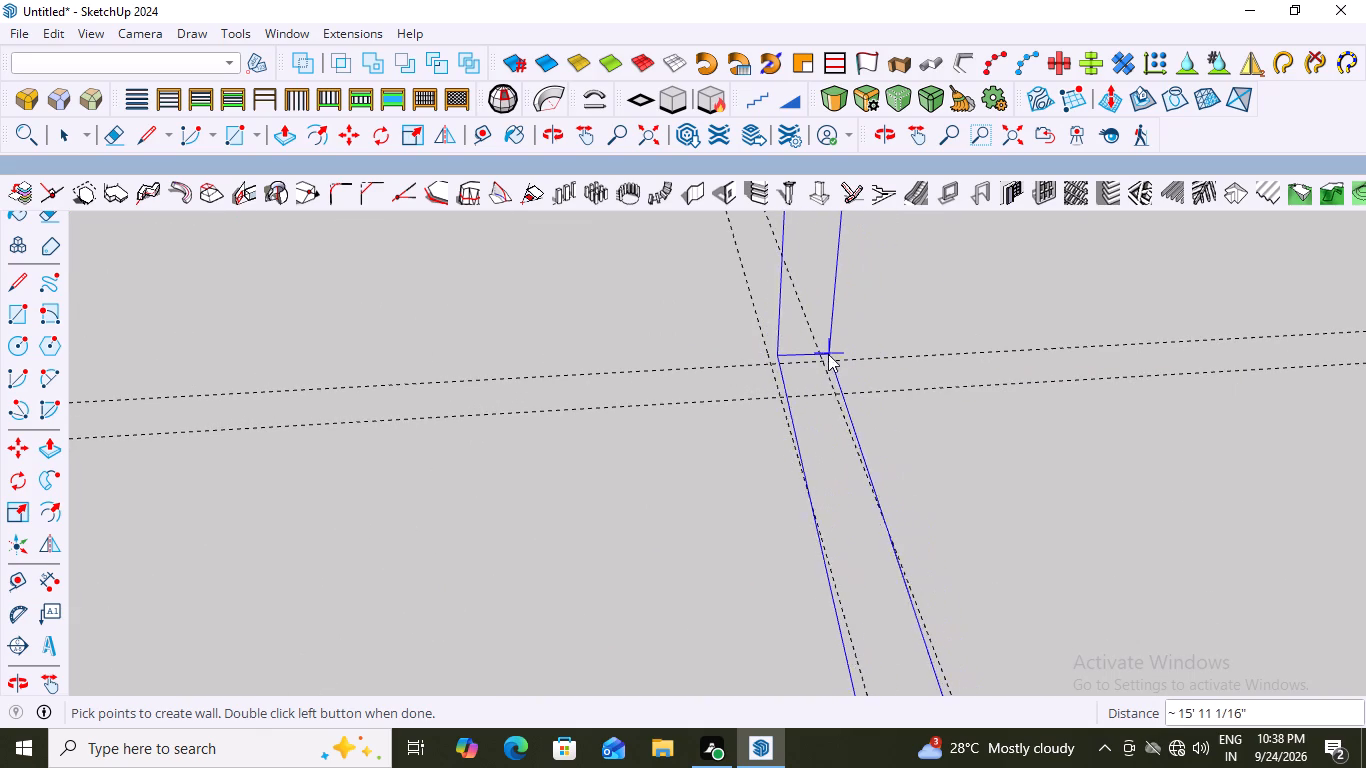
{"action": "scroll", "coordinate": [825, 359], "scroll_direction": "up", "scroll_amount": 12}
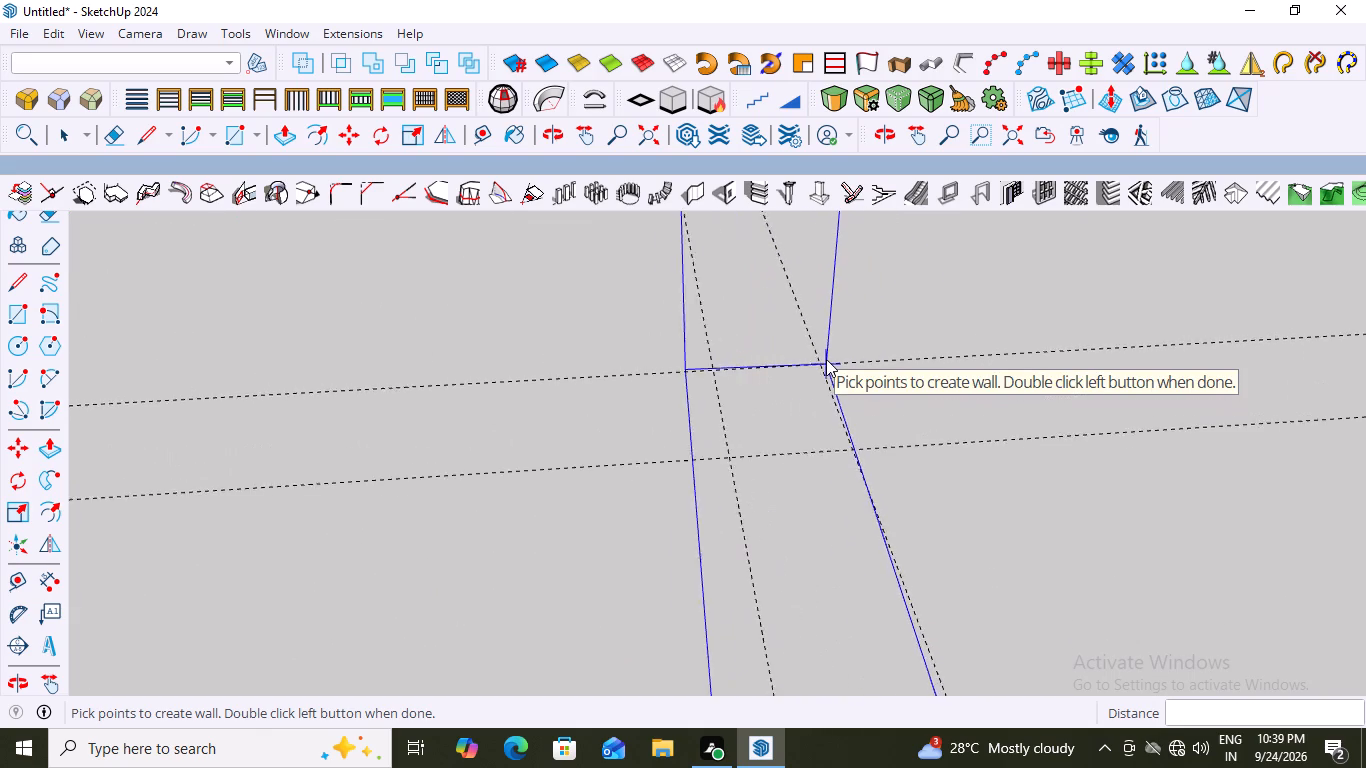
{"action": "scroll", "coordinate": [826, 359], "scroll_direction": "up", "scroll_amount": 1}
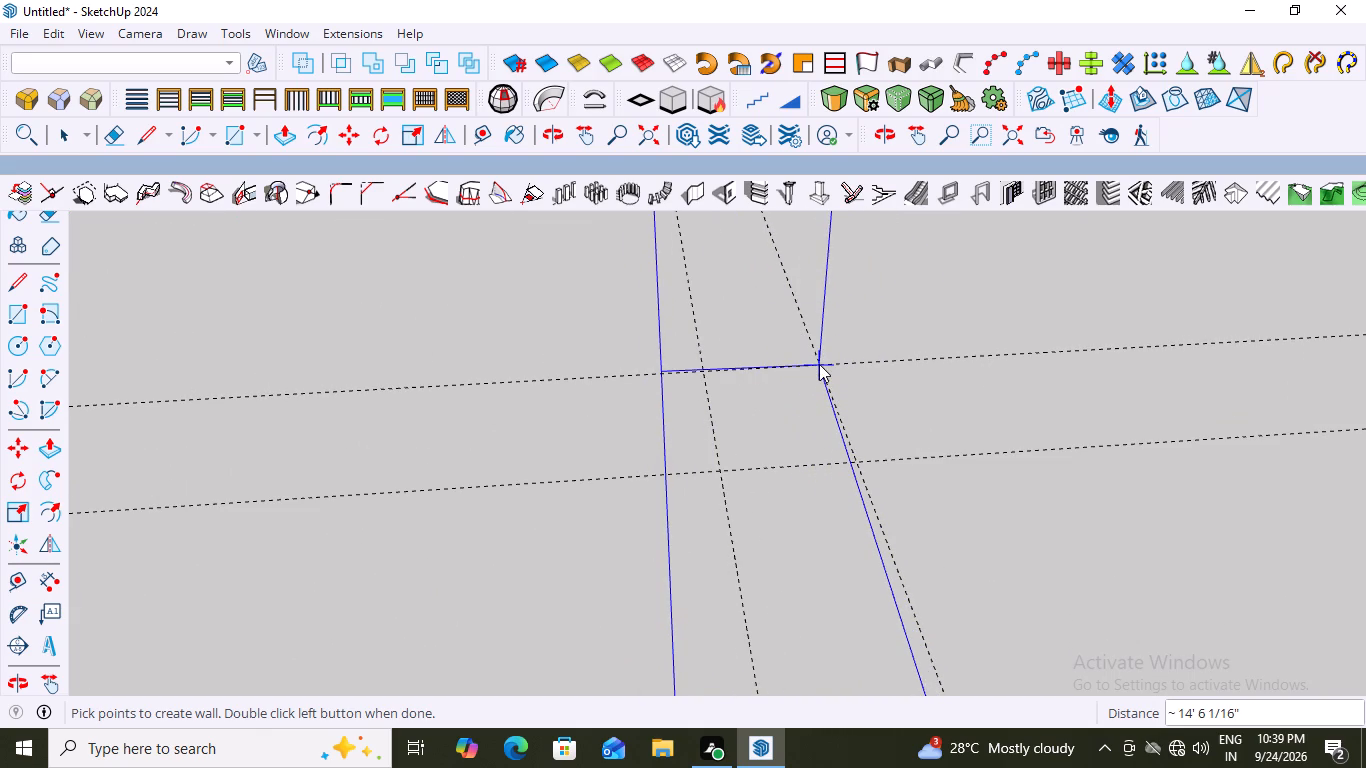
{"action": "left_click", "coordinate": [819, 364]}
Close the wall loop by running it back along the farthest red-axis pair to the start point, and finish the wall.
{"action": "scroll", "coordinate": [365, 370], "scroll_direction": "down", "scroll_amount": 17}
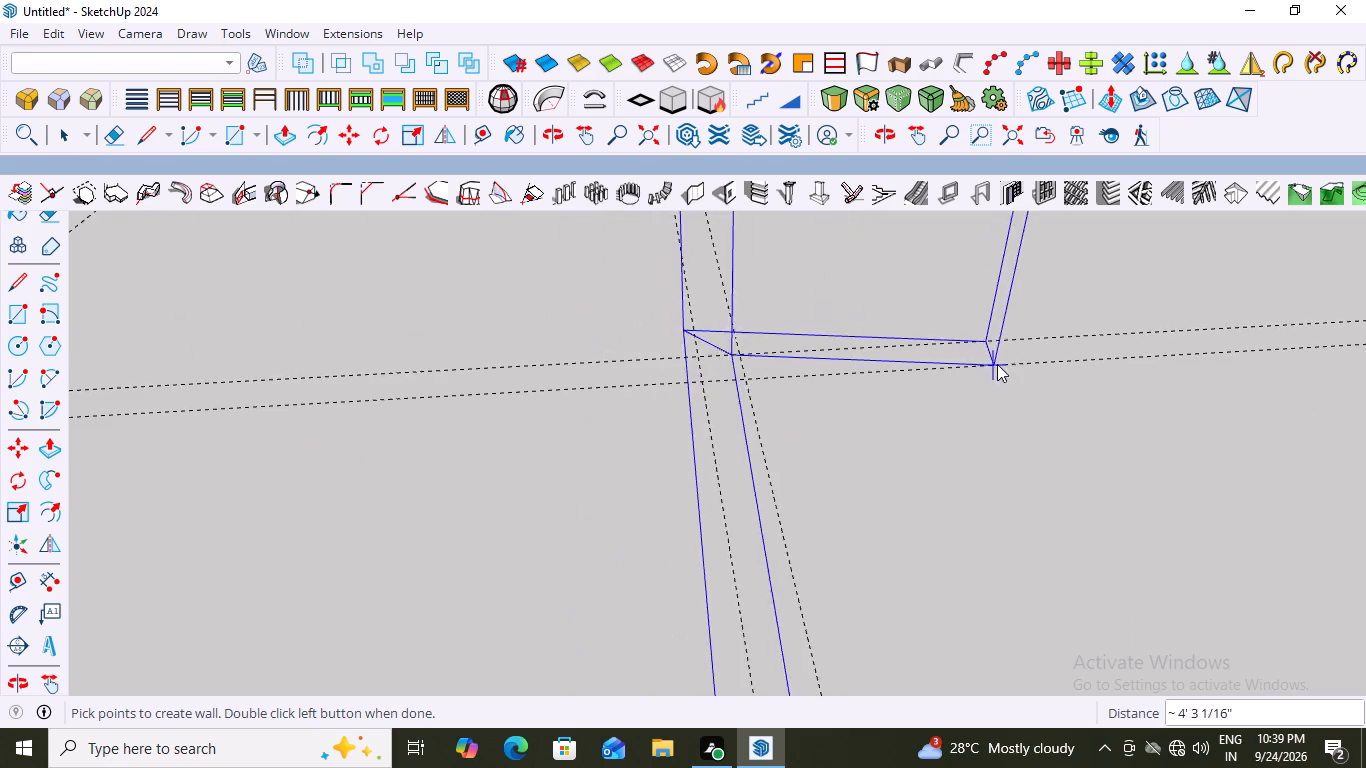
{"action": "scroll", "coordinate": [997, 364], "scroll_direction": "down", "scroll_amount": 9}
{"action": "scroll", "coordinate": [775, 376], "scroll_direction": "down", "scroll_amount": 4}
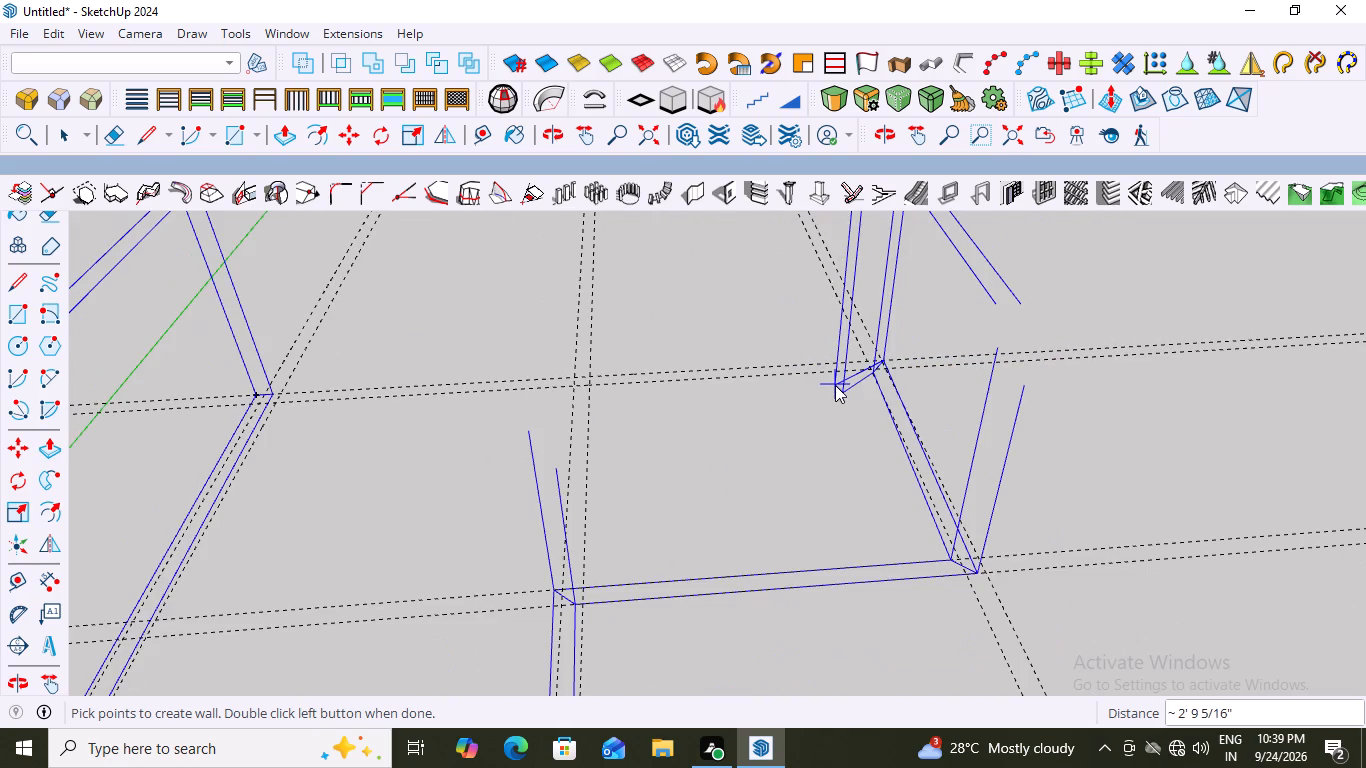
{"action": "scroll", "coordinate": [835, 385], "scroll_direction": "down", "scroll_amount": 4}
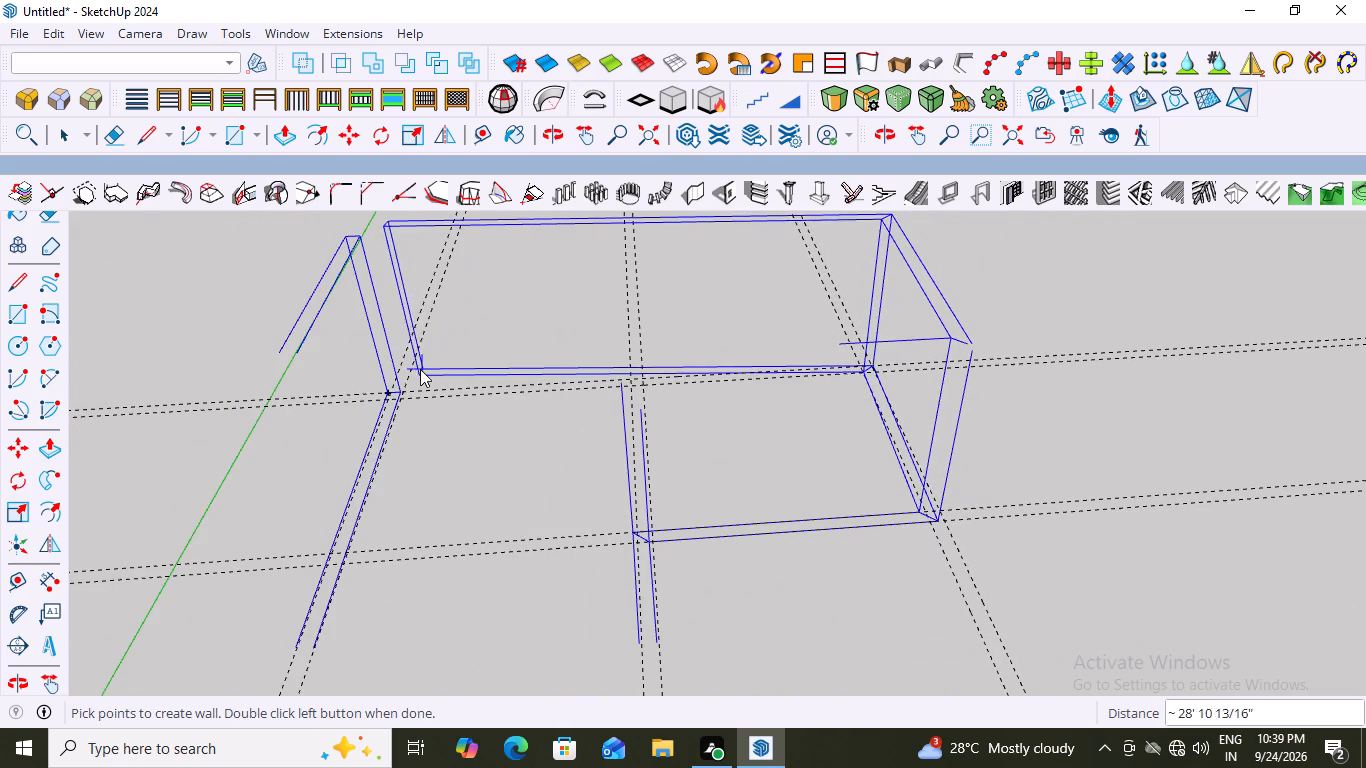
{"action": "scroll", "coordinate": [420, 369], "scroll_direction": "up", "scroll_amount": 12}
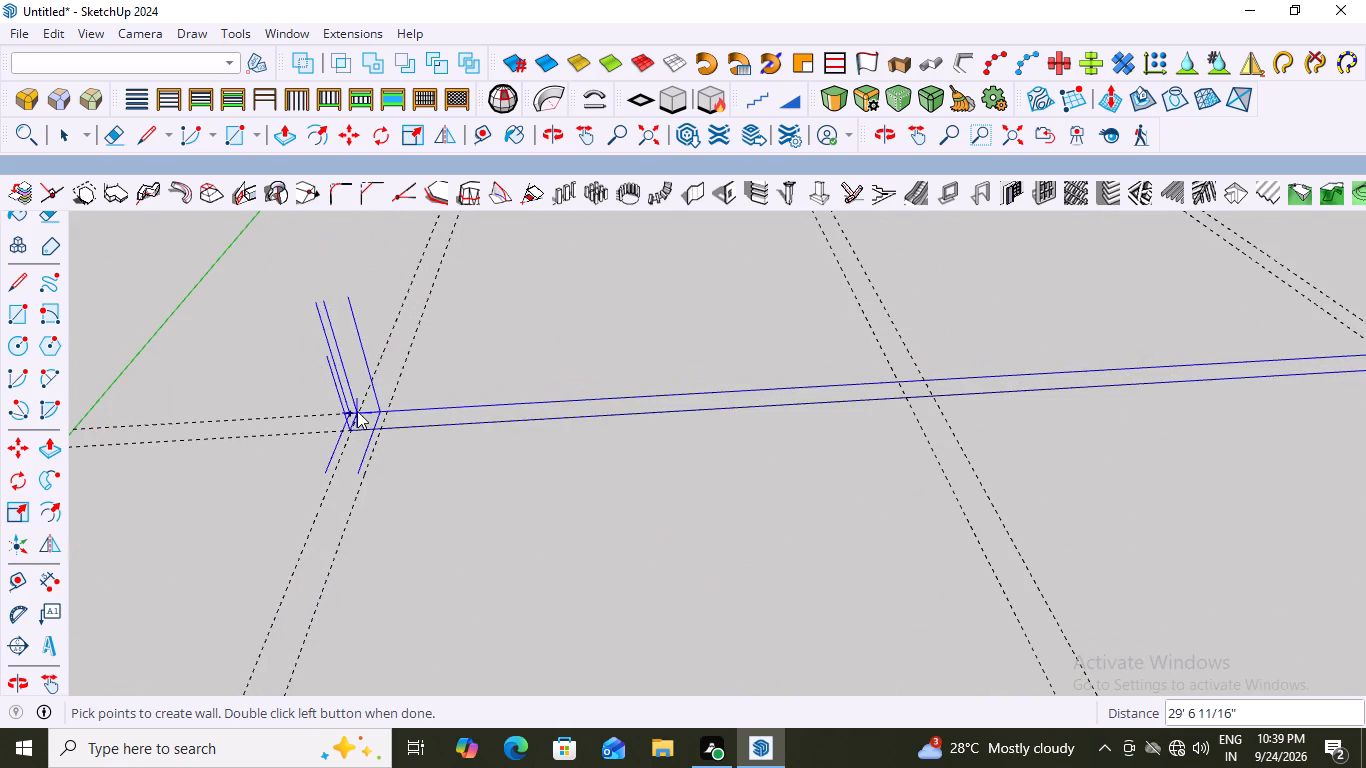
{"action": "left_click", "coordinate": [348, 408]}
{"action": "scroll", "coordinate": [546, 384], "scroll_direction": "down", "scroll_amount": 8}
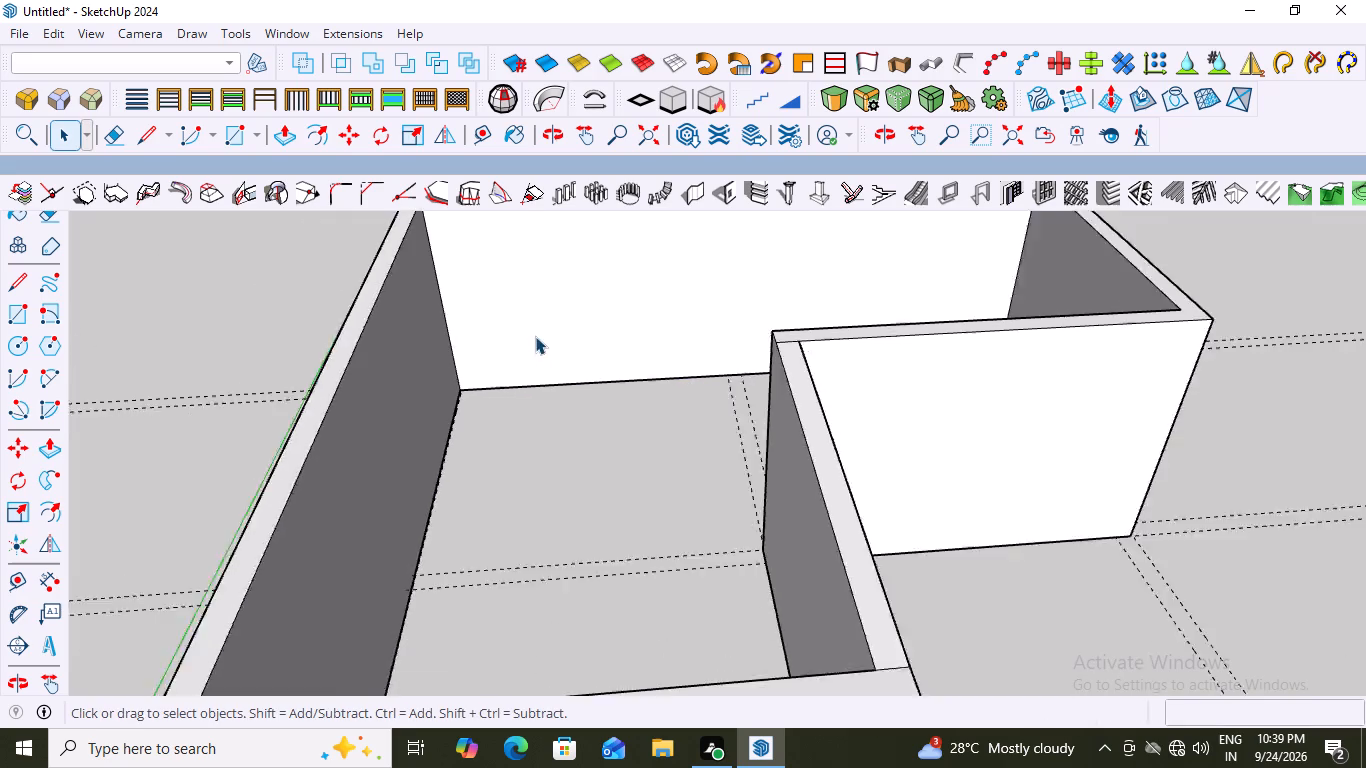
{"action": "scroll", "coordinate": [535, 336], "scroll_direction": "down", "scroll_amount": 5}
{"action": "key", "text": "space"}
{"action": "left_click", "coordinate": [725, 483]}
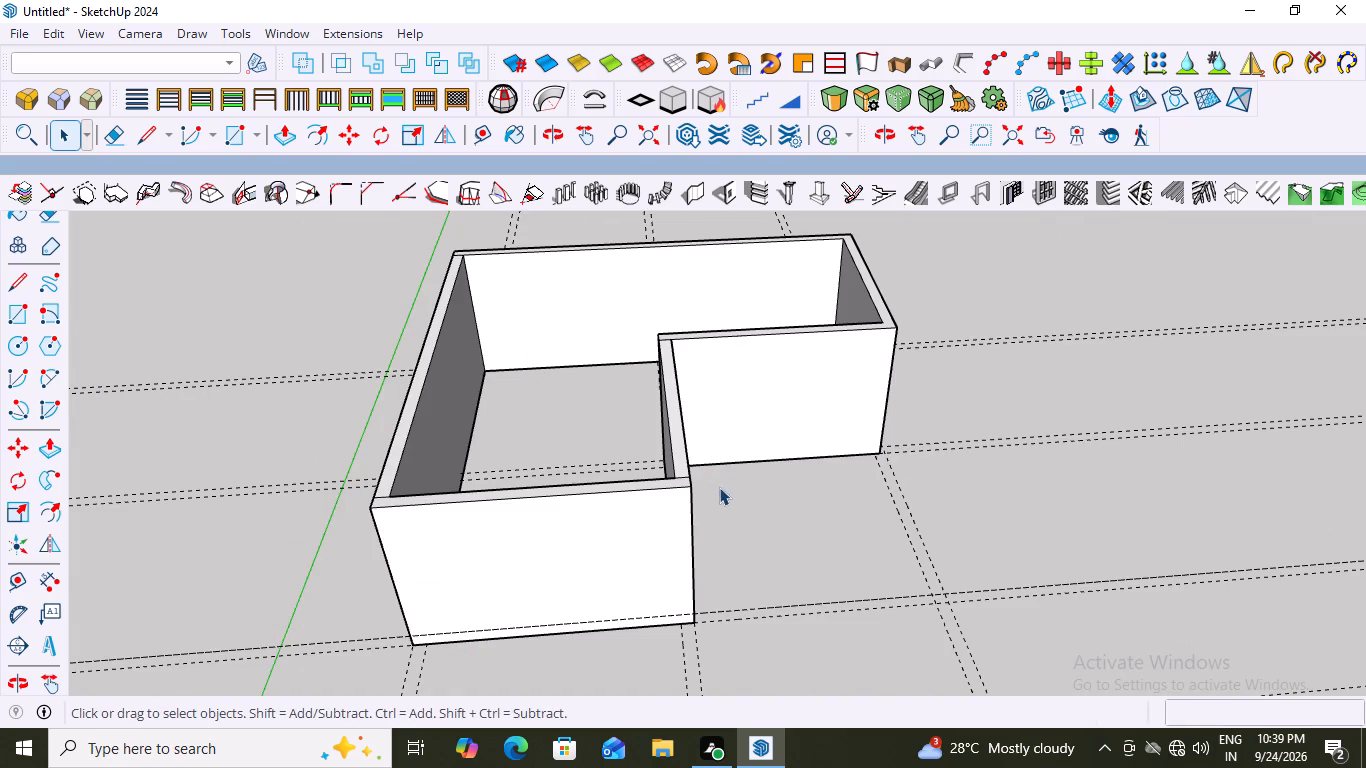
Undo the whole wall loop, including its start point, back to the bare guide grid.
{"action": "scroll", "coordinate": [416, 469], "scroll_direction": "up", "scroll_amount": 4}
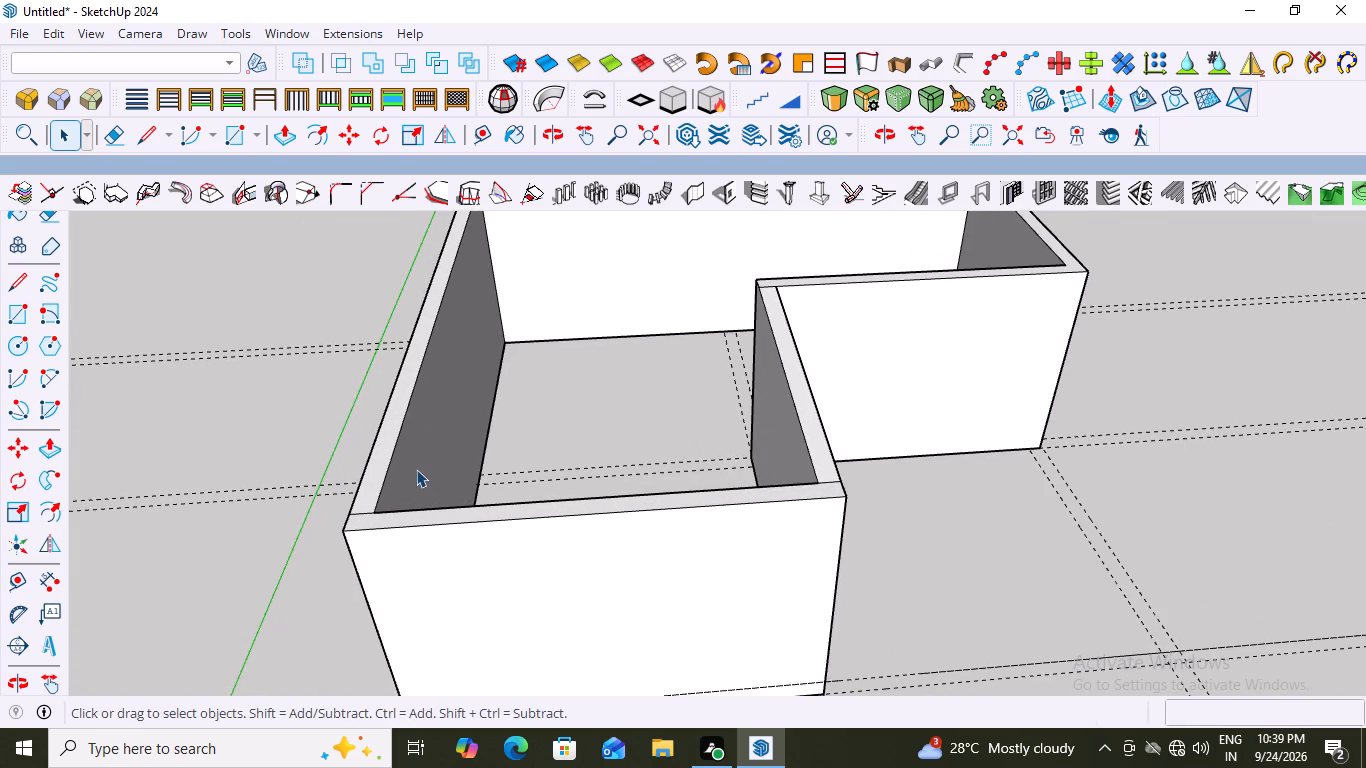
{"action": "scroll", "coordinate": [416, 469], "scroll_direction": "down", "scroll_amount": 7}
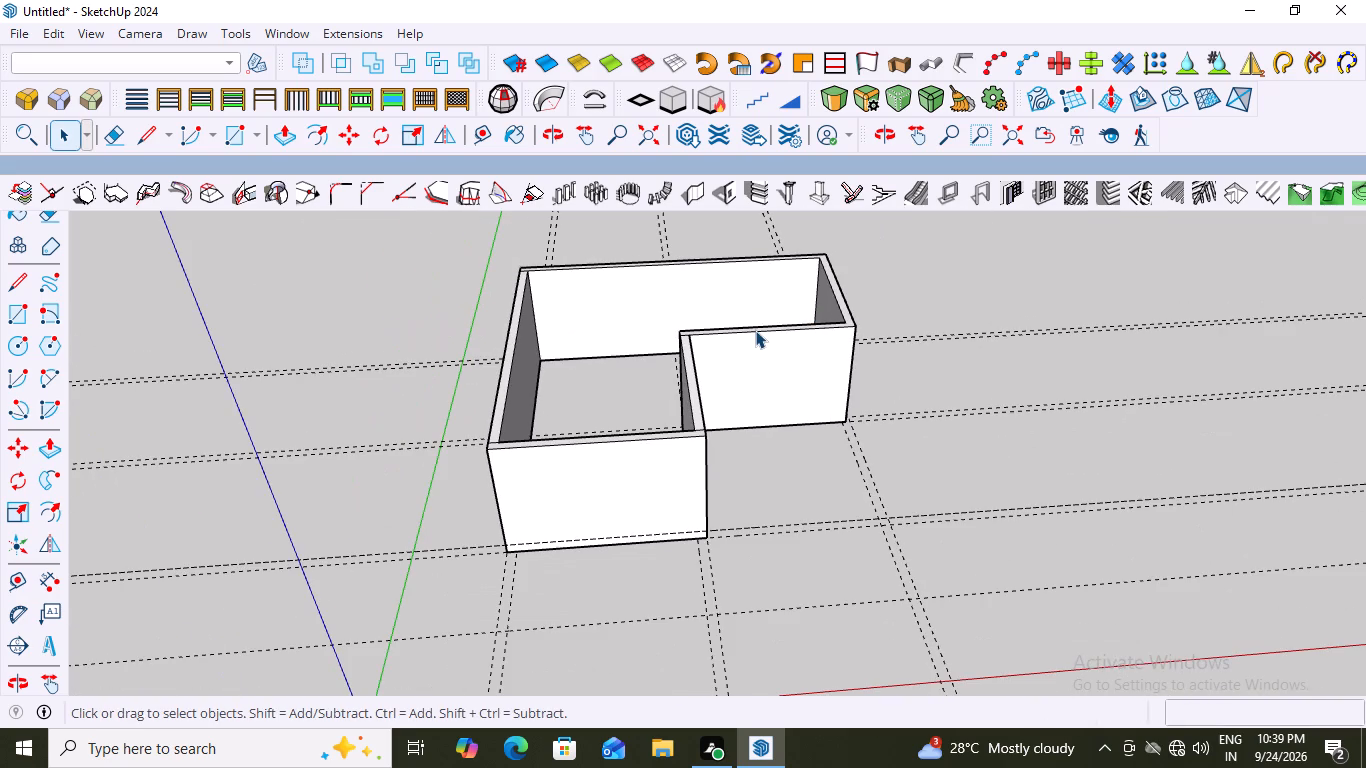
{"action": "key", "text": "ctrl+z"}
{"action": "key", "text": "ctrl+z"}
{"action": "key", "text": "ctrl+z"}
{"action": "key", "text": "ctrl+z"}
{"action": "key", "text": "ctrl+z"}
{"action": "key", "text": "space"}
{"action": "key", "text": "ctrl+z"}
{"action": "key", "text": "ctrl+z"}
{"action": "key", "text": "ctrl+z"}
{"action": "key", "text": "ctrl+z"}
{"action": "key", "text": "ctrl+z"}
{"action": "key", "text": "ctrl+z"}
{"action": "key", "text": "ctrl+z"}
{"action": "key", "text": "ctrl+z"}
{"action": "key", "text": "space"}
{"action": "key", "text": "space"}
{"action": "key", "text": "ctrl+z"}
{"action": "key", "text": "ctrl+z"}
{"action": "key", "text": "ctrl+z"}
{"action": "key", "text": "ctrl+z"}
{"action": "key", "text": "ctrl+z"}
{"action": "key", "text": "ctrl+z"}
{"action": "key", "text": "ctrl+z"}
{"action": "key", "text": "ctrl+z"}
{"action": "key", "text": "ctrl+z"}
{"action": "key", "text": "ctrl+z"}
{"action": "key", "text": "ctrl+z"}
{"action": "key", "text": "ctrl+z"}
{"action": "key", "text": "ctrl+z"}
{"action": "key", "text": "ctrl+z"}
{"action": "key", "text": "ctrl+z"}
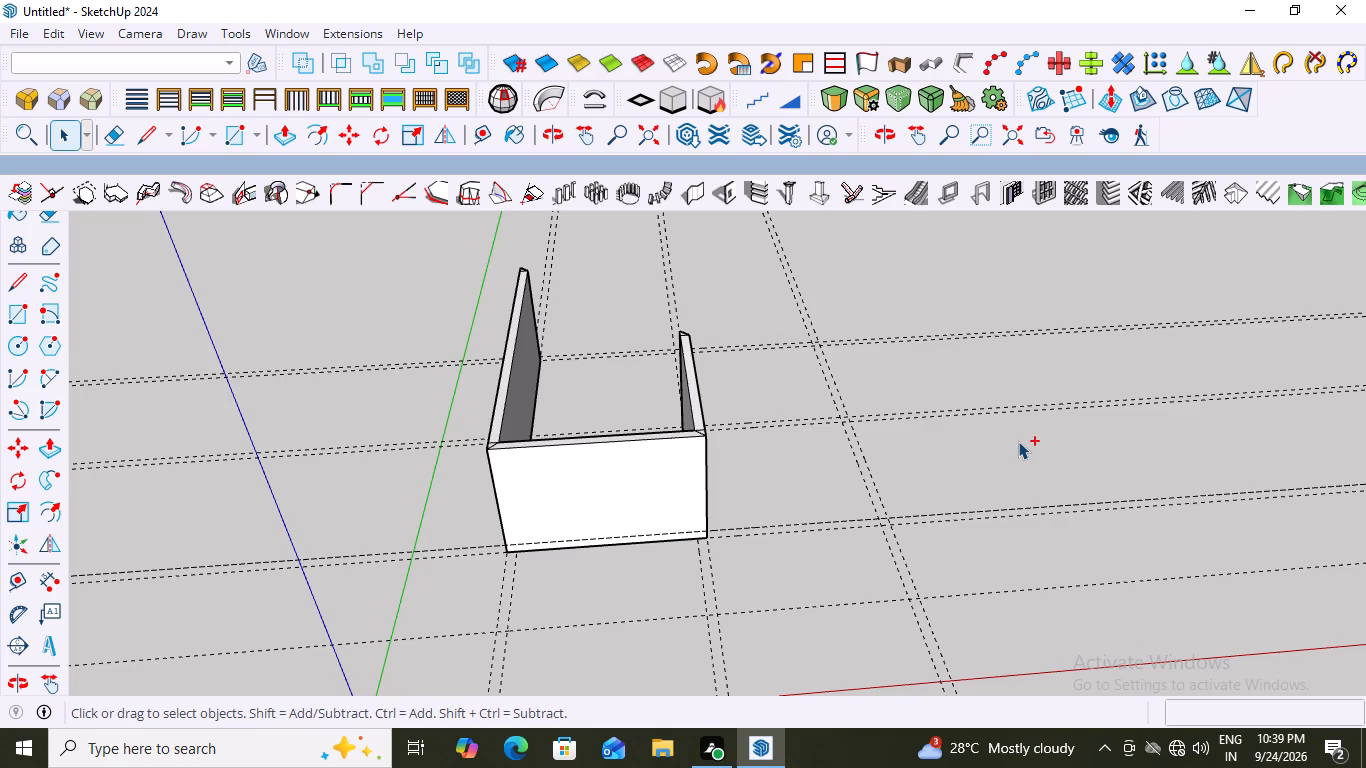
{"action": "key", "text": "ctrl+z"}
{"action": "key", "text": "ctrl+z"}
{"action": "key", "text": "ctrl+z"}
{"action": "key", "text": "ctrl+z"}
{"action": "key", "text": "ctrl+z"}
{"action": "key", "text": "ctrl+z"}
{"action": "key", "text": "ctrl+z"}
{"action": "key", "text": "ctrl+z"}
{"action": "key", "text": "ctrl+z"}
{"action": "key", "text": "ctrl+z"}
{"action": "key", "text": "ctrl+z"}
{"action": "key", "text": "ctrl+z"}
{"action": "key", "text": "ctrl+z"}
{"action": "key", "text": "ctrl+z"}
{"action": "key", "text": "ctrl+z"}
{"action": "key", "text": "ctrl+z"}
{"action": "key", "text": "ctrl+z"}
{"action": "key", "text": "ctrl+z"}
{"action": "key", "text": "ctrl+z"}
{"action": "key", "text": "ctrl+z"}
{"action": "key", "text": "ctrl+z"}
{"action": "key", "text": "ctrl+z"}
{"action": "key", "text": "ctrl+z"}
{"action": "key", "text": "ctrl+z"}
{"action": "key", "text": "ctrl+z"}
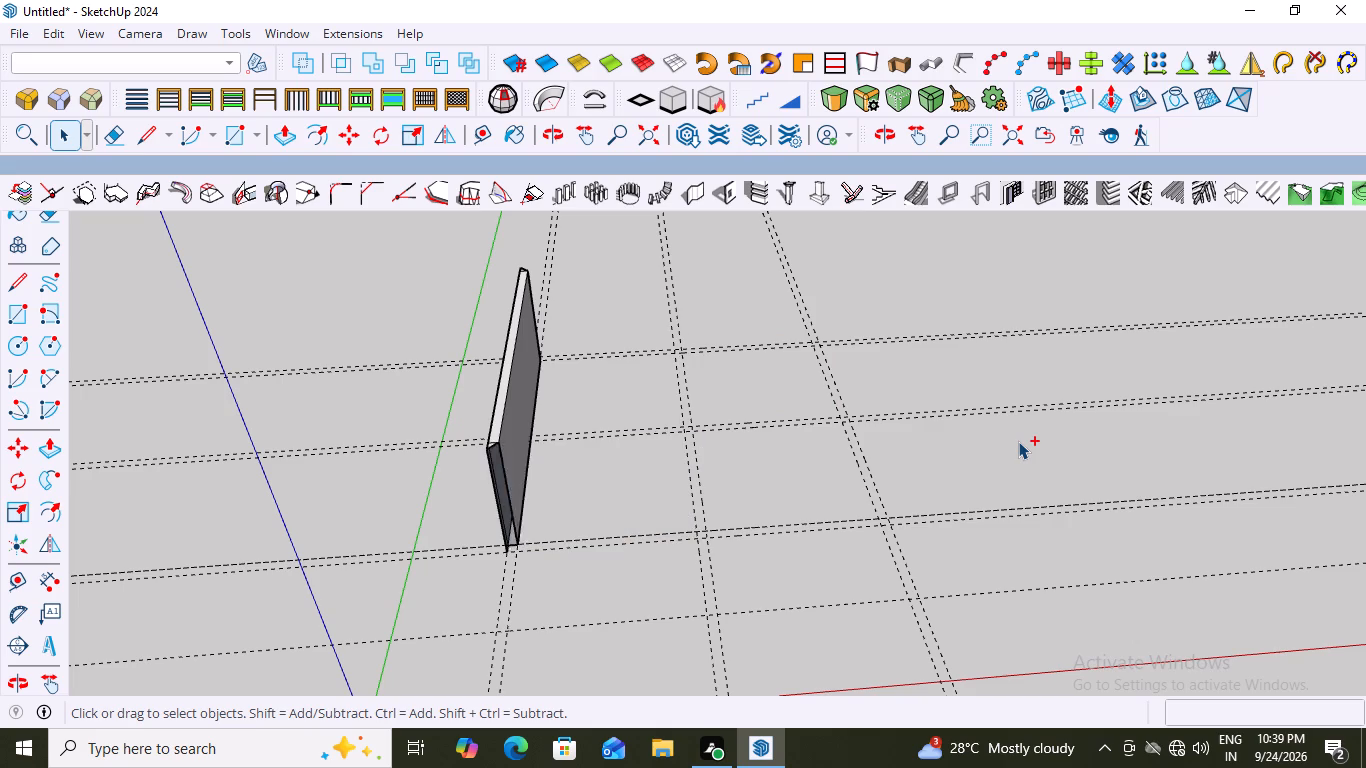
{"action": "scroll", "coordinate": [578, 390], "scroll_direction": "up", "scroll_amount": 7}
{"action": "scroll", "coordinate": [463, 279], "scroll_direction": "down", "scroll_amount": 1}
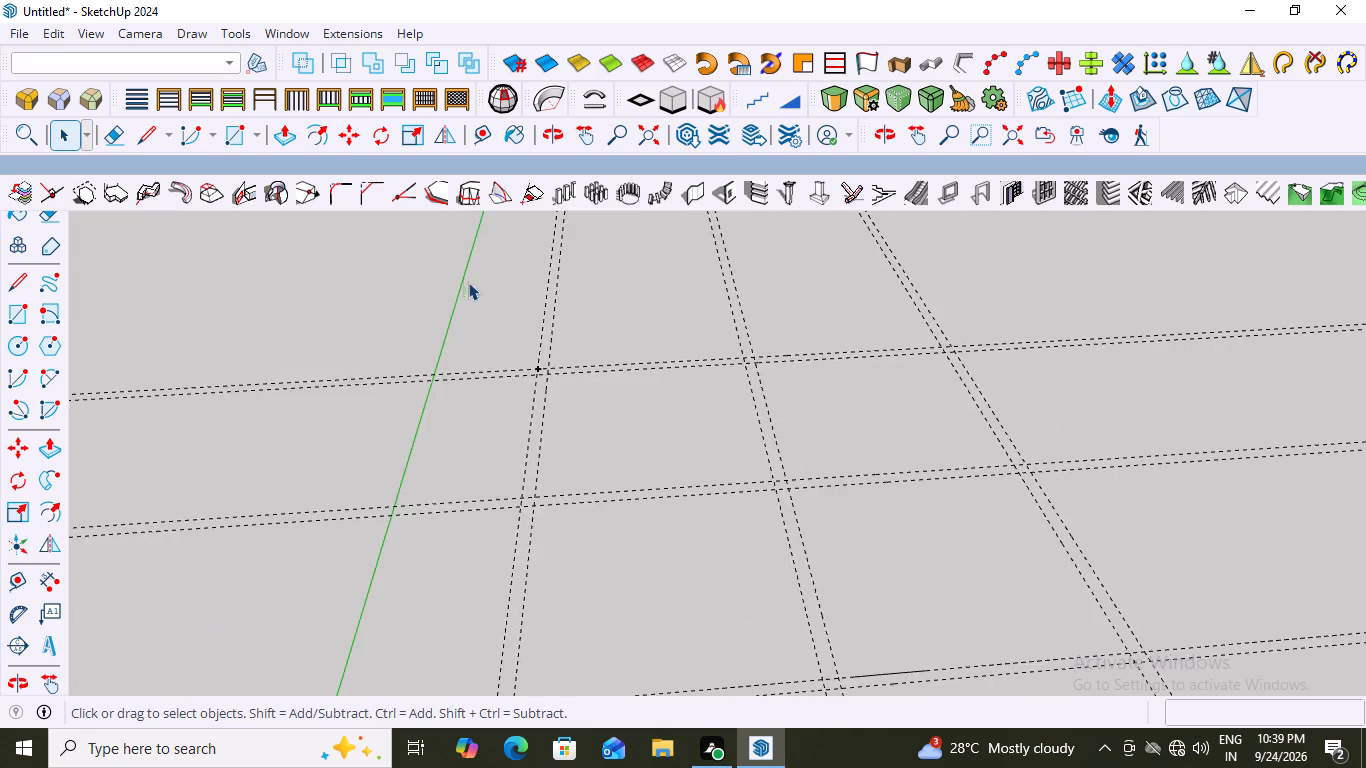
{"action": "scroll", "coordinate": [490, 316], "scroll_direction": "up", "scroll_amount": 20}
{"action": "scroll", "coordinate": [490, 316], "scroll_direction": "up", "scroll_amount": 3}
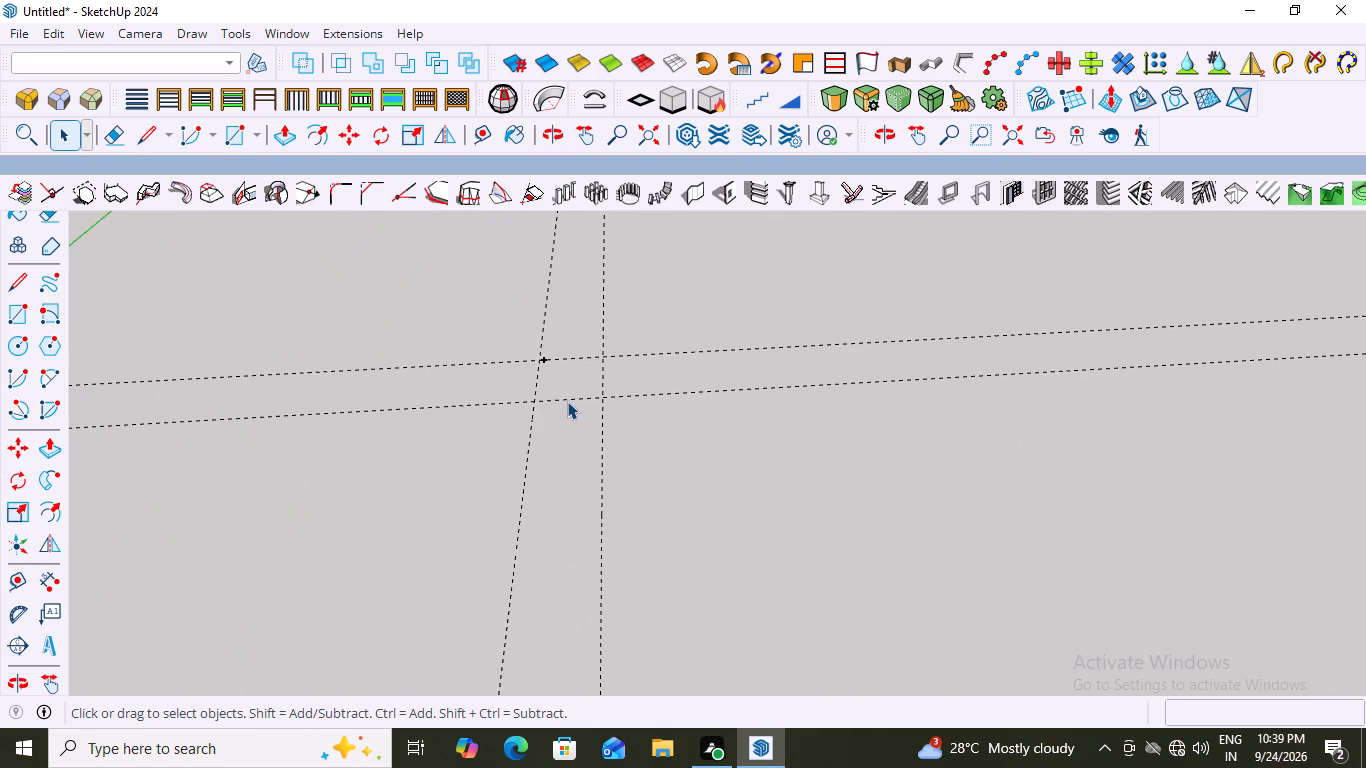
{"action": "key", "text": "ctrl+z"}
Start a new type 1 vertical wall with the 1001bit wall tool, 9" thick, 10' high, aligned right and built as a group.
{"action": "scroll", "coordinate": [556, 364], "scroll_direction": "down", "scroll_amount": 16}
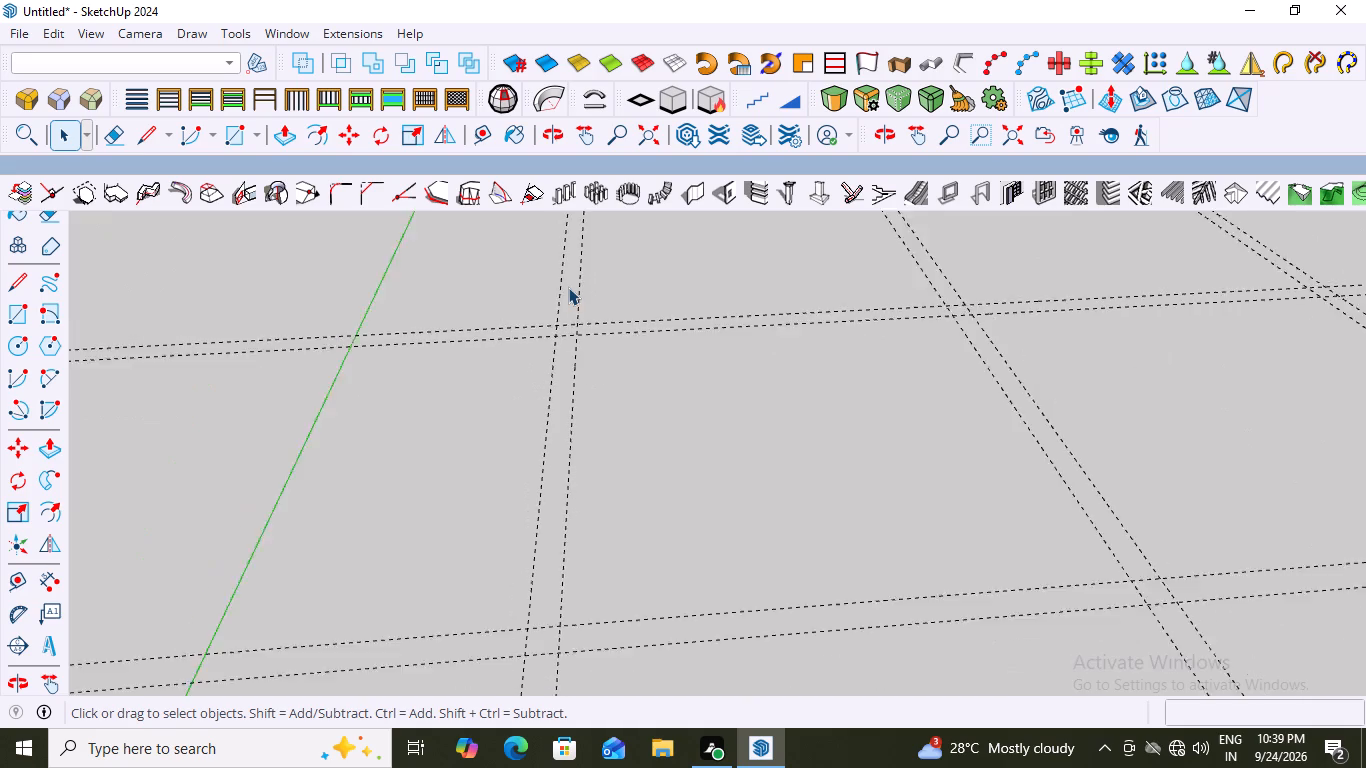
{"action": "scroll", "coordinate": [568, 287], "scroll_direction": "down", "scroll_amount": 9}
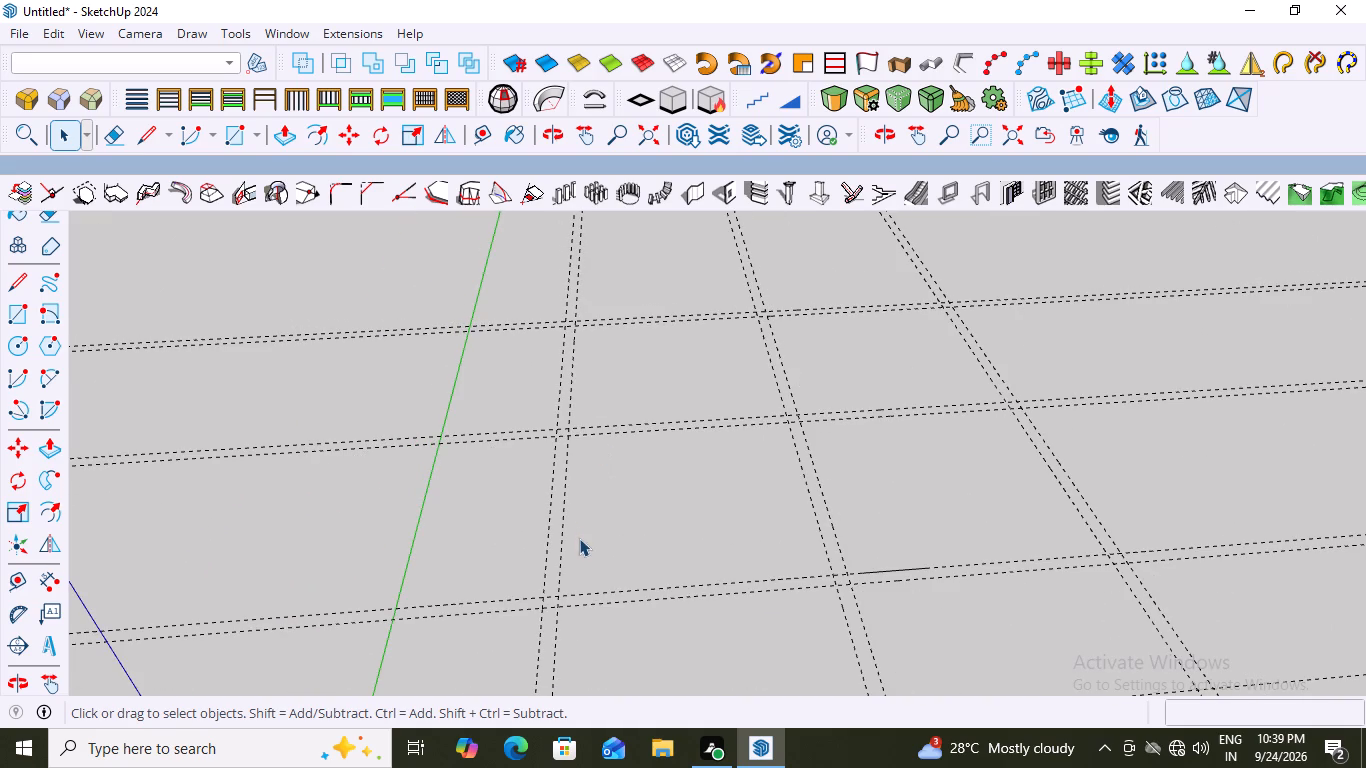
{"action": "scroll", "coordinate": [630, 313], "scroll_direction": "up", "scroll_amount": 3}
{"action": "scroll", "coordinate": [635, 309], "scroll_direction": "down", "scroll_amount": 4}
{"action": "scroll", "coordinate": [756, 407], "scroll_direction": "down", "scroll_amount": 1}
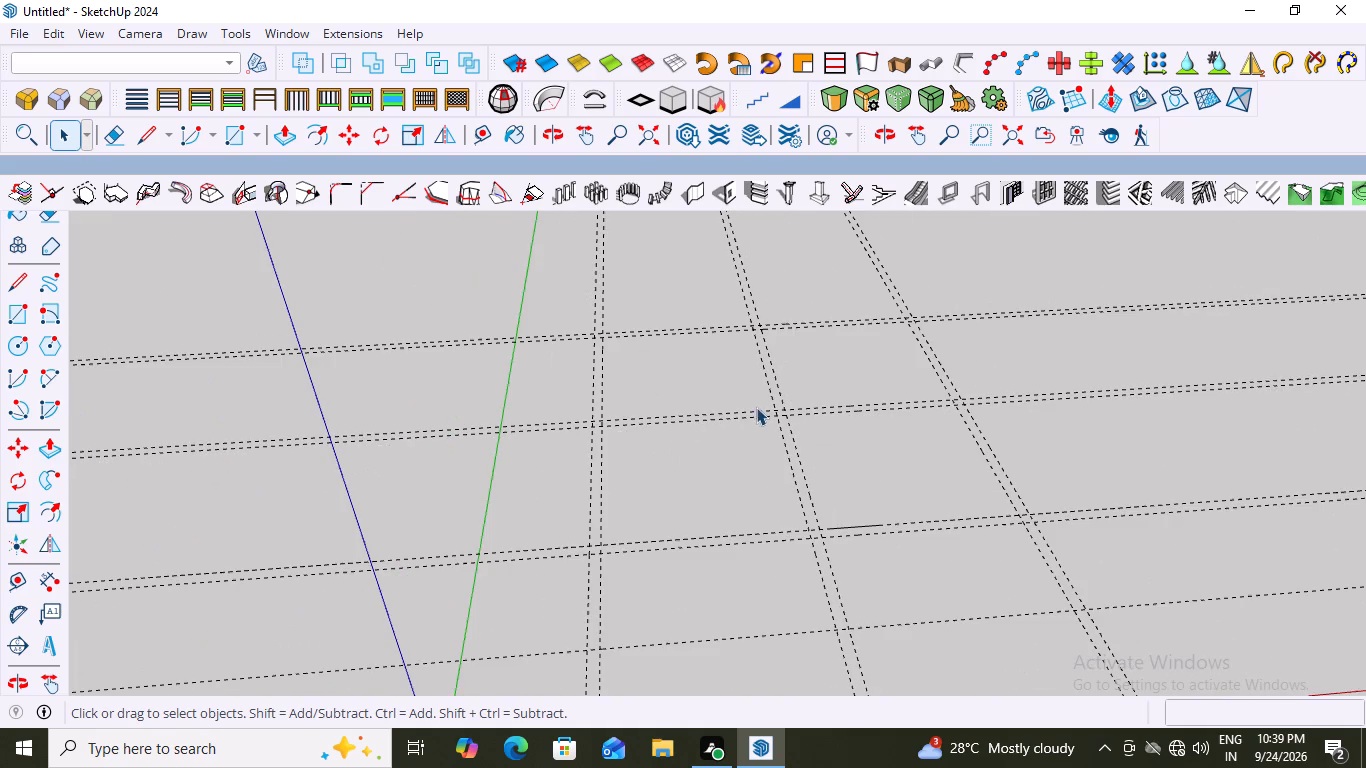
{"action": "scroll", "coordinate": [756, 407], "scroll_direction": "down", "scroll_amount": 1}
{"action": "middle_click", "coordinate": [741, 421]}
{"action": "scroll", "coordinate": [680, 331], "scroll_direction": "up", "scroll_amount": 3}
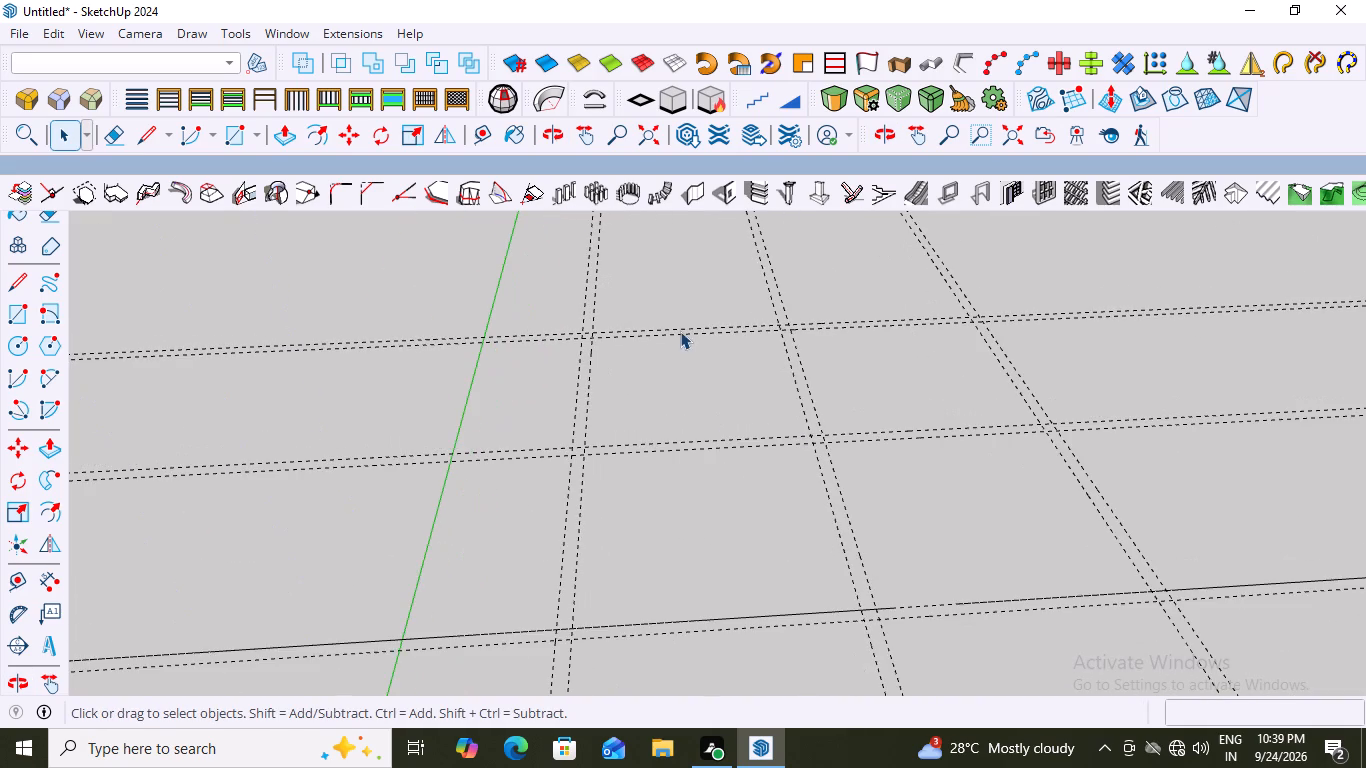
{"action": "scroll", "coordinate": [606, 334], "scroll_direction": "up", "scroll_amount": 2}
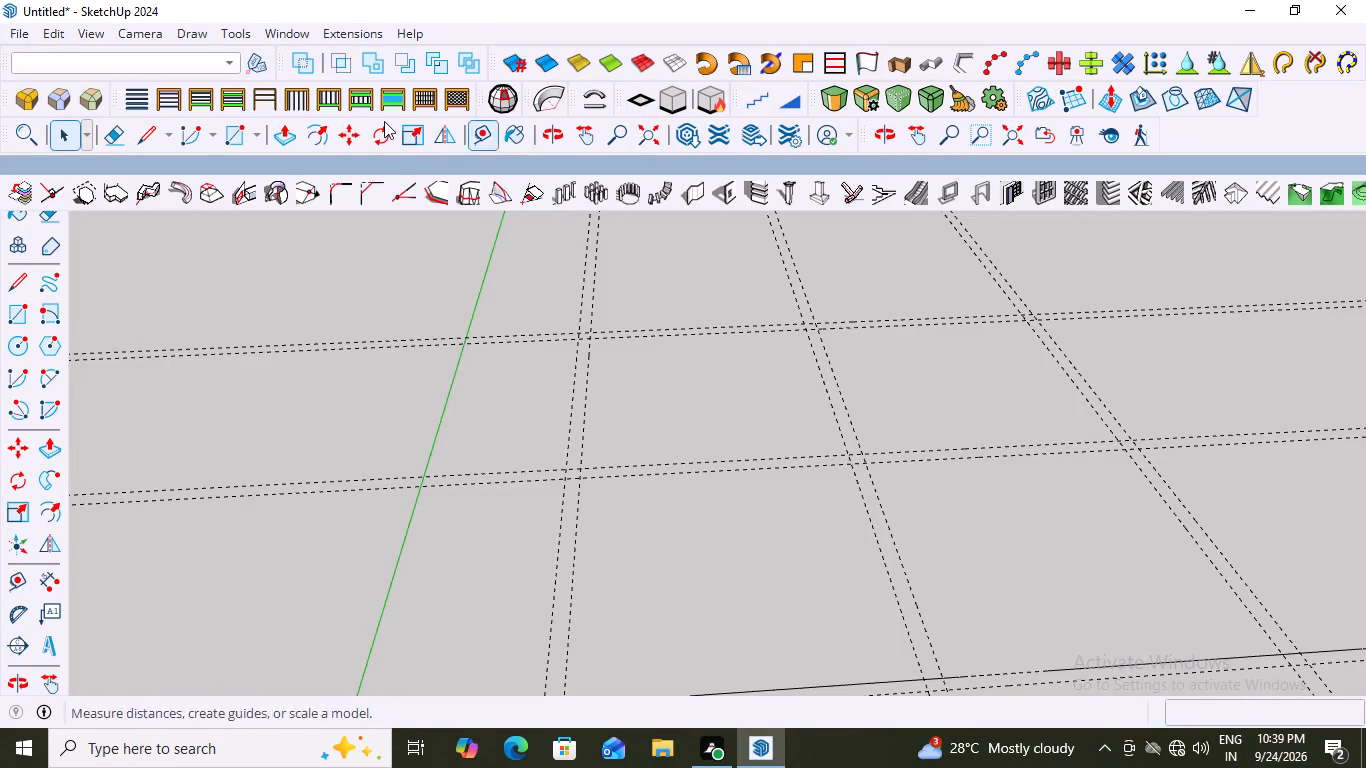
{"action": "left_click", "coordinate": [687, 192]}
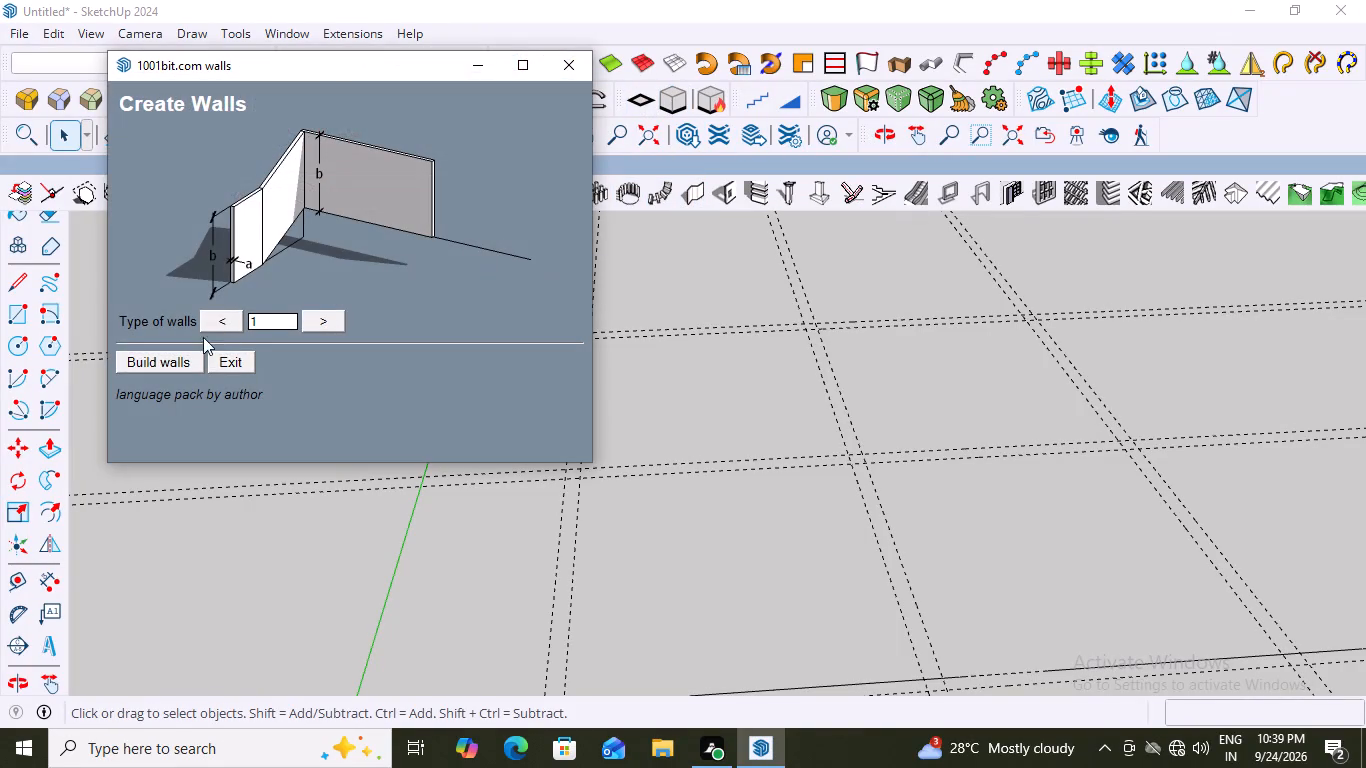
{"action": "left_click", "coordinate": [166, 357]}
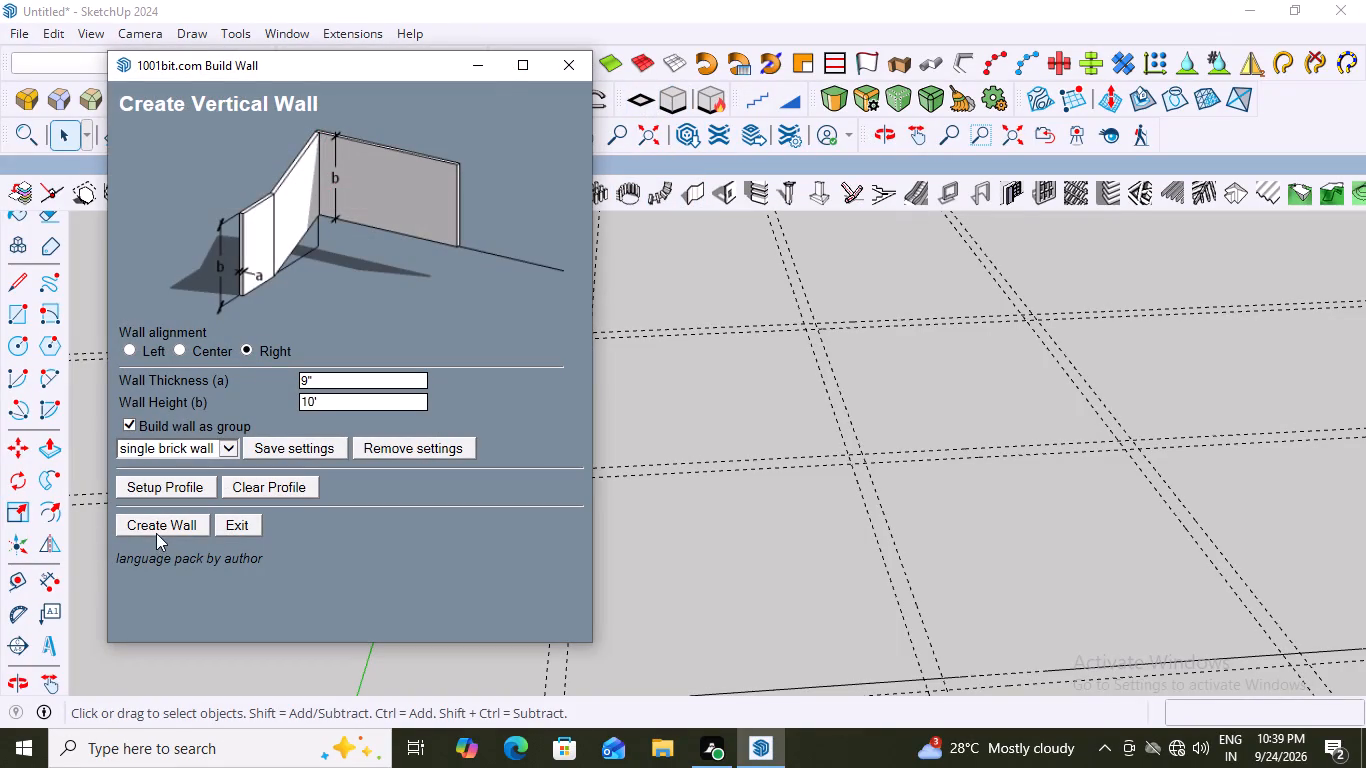
{"action": "left_click", "coordinate": [155, 521]}
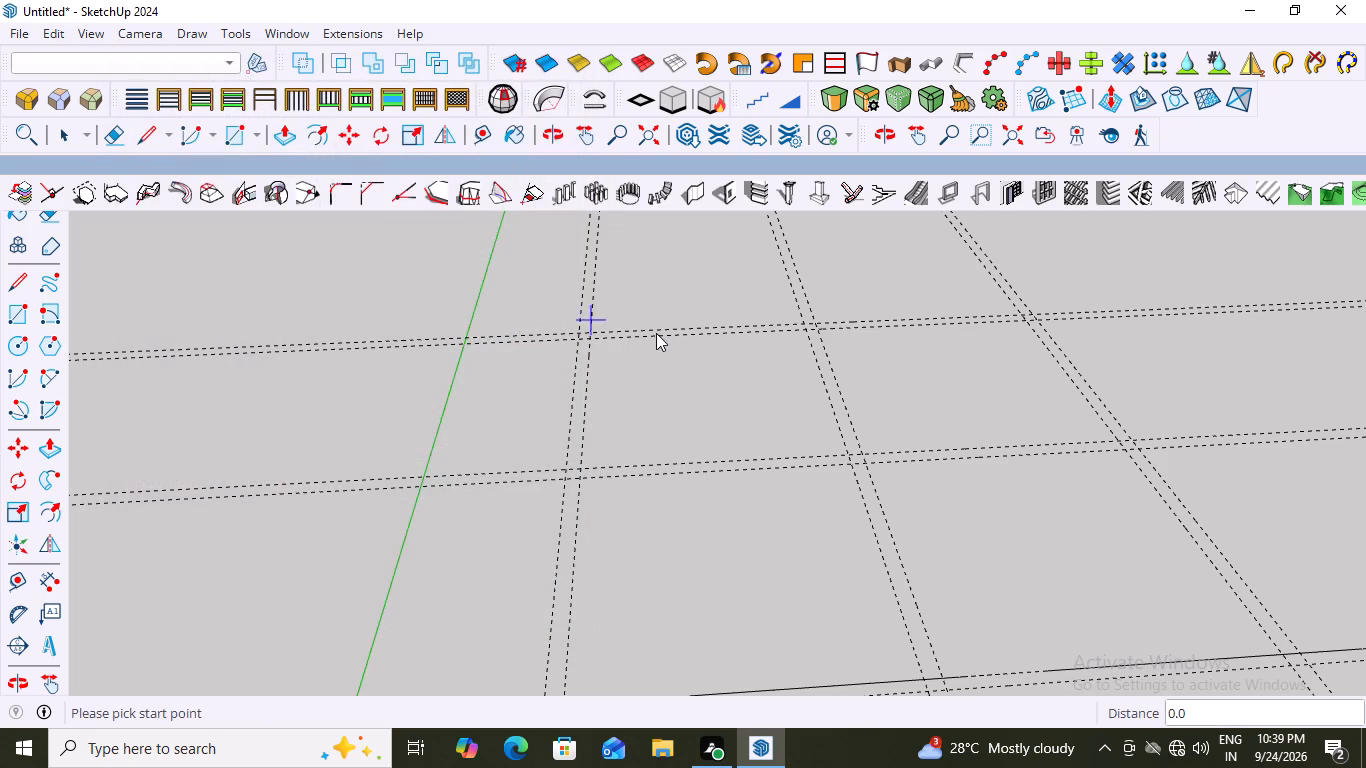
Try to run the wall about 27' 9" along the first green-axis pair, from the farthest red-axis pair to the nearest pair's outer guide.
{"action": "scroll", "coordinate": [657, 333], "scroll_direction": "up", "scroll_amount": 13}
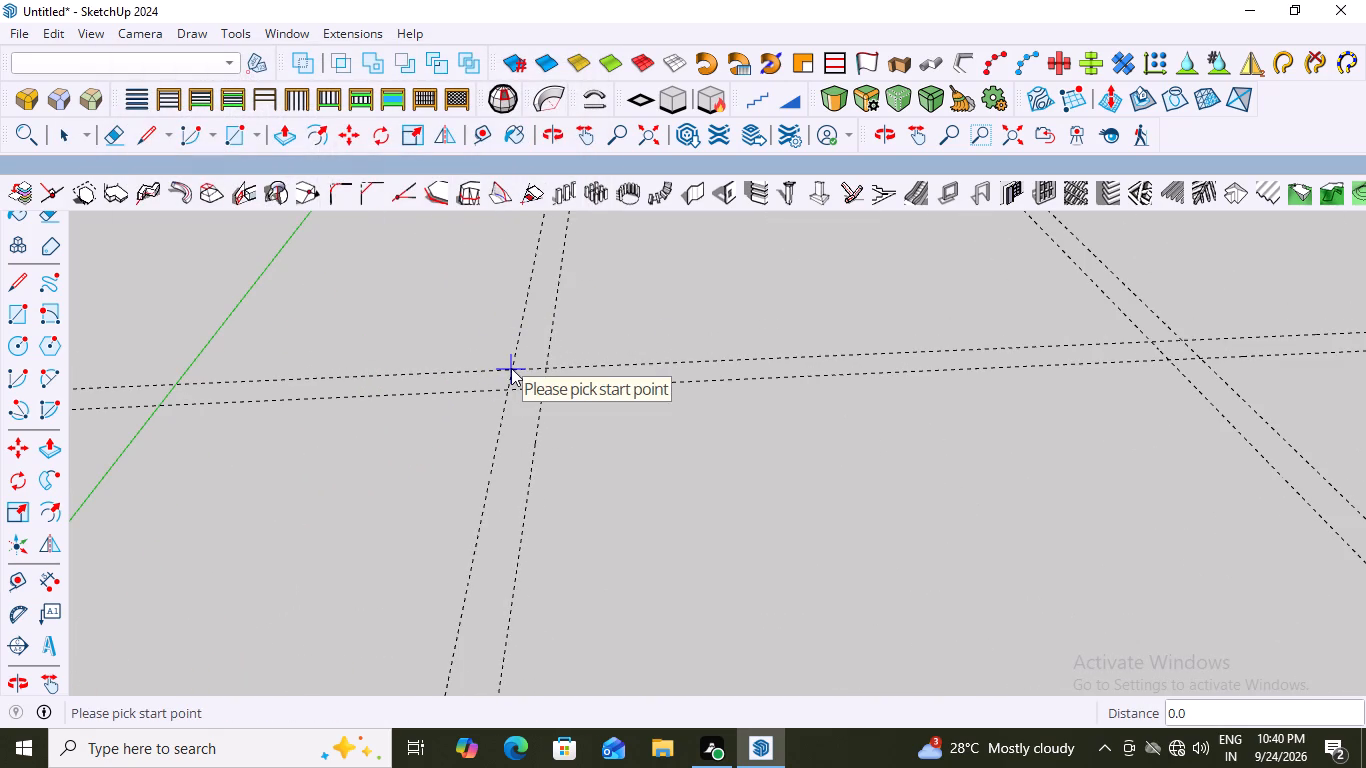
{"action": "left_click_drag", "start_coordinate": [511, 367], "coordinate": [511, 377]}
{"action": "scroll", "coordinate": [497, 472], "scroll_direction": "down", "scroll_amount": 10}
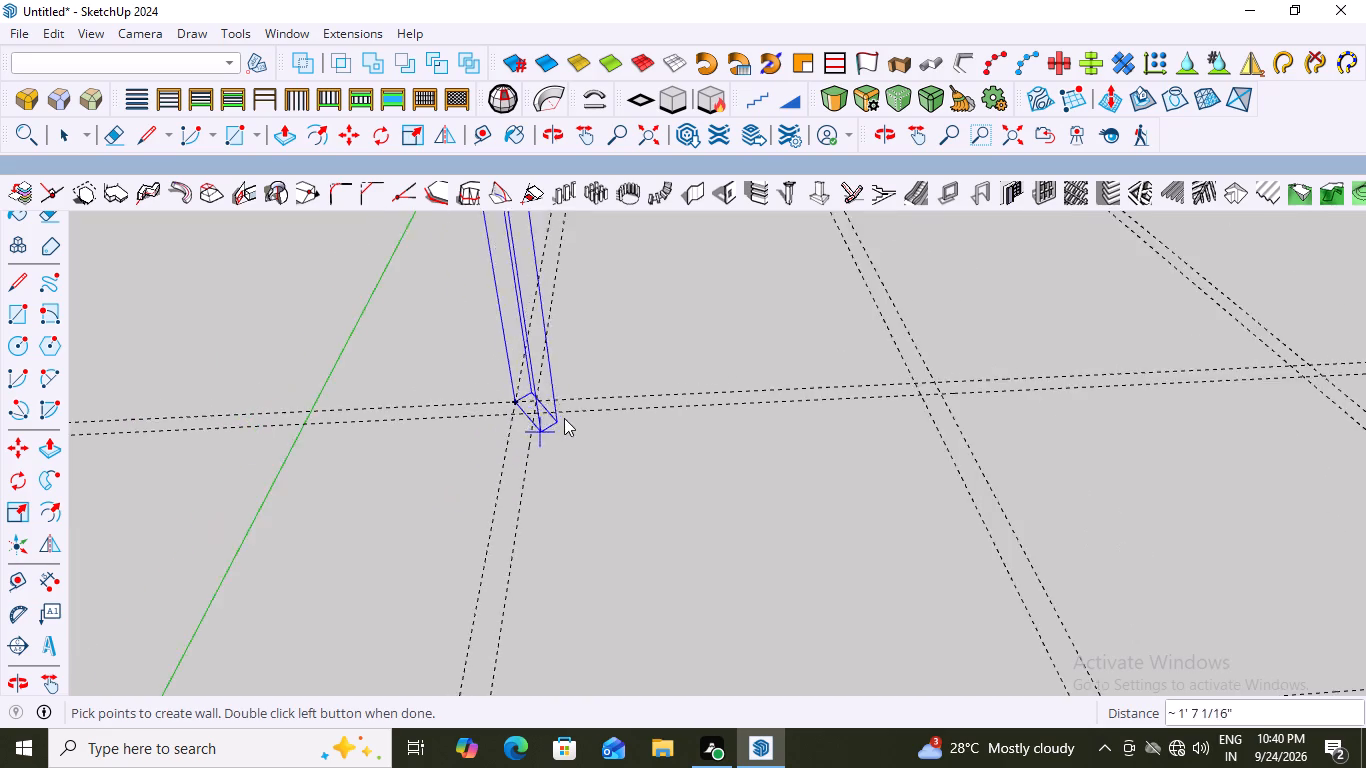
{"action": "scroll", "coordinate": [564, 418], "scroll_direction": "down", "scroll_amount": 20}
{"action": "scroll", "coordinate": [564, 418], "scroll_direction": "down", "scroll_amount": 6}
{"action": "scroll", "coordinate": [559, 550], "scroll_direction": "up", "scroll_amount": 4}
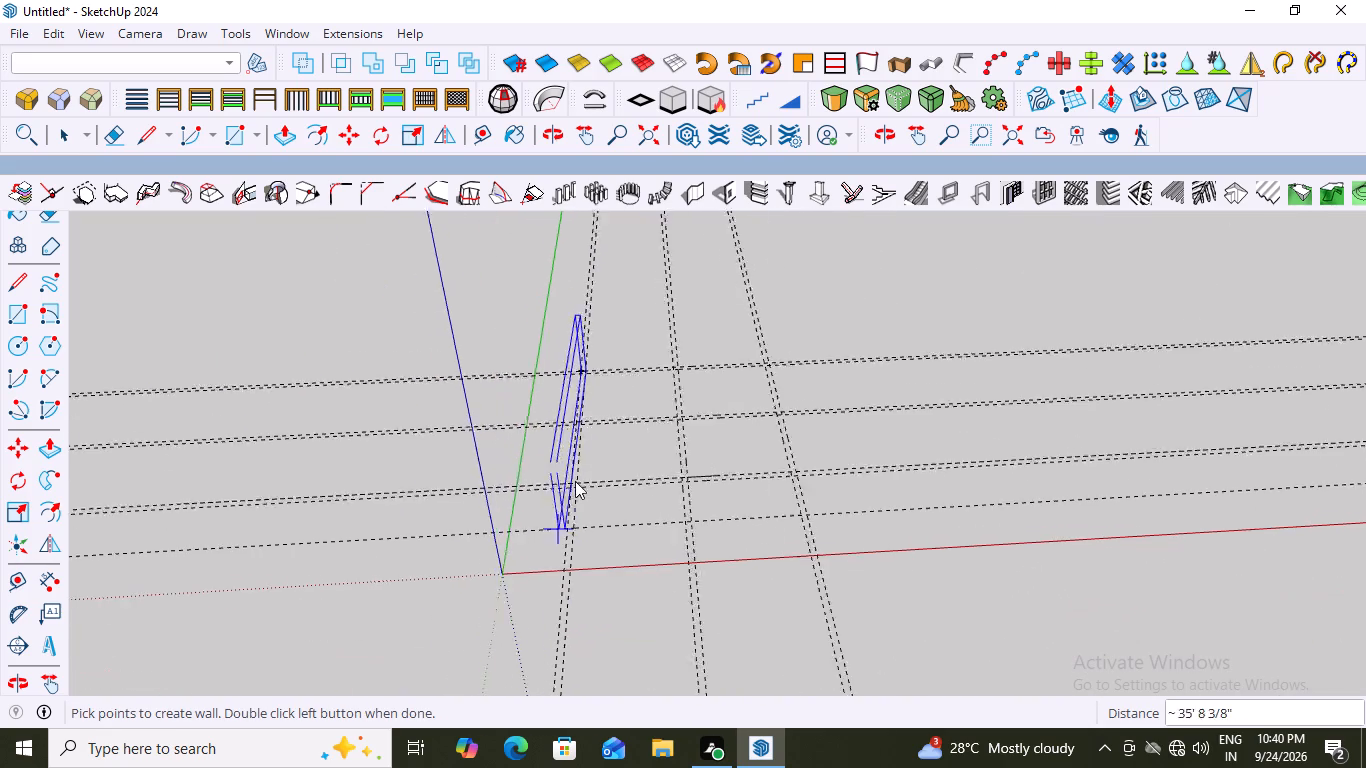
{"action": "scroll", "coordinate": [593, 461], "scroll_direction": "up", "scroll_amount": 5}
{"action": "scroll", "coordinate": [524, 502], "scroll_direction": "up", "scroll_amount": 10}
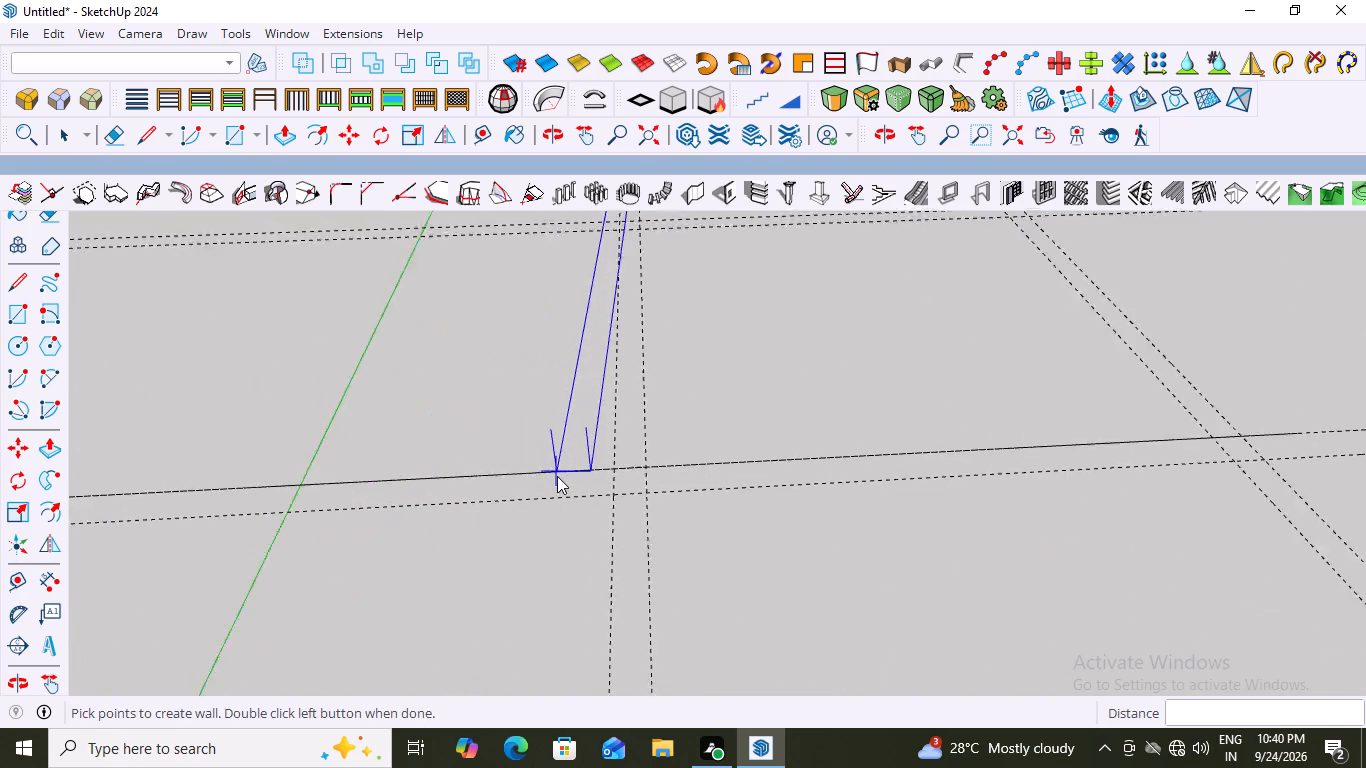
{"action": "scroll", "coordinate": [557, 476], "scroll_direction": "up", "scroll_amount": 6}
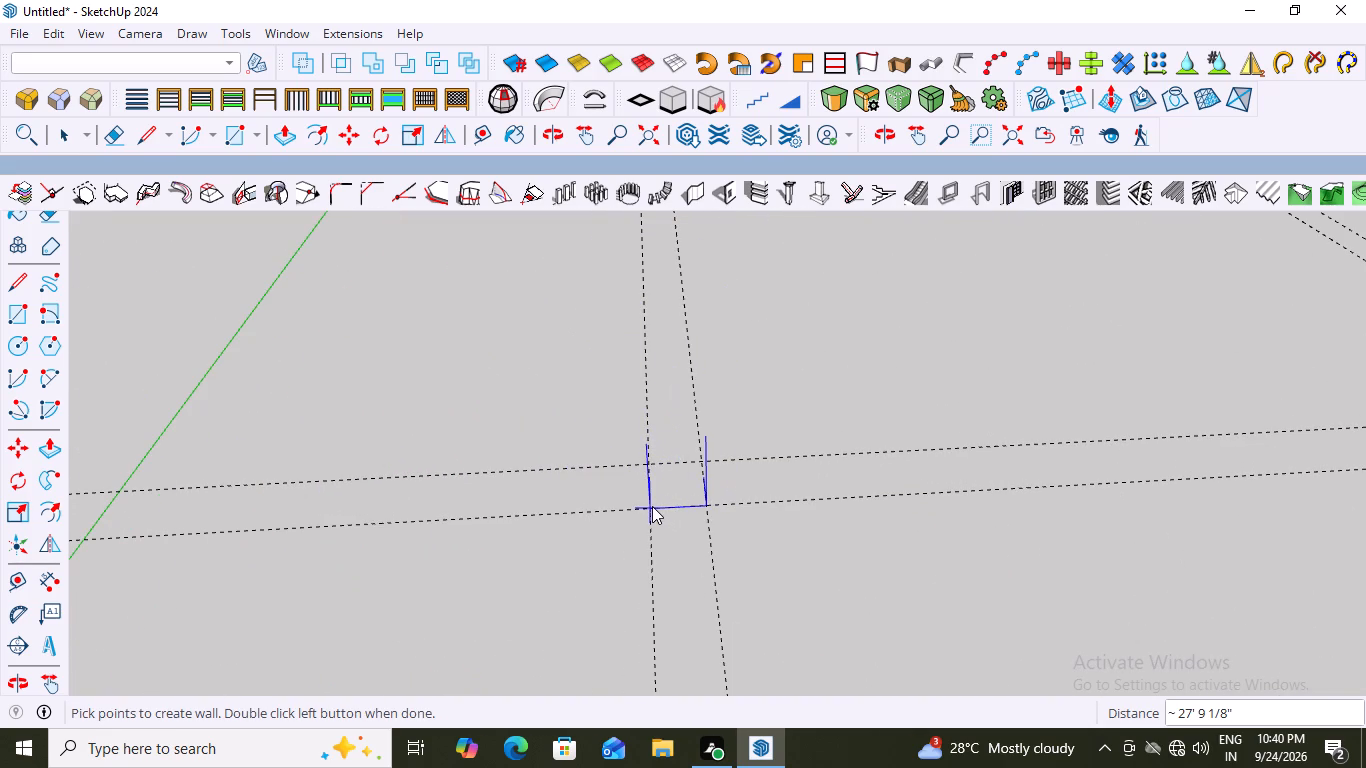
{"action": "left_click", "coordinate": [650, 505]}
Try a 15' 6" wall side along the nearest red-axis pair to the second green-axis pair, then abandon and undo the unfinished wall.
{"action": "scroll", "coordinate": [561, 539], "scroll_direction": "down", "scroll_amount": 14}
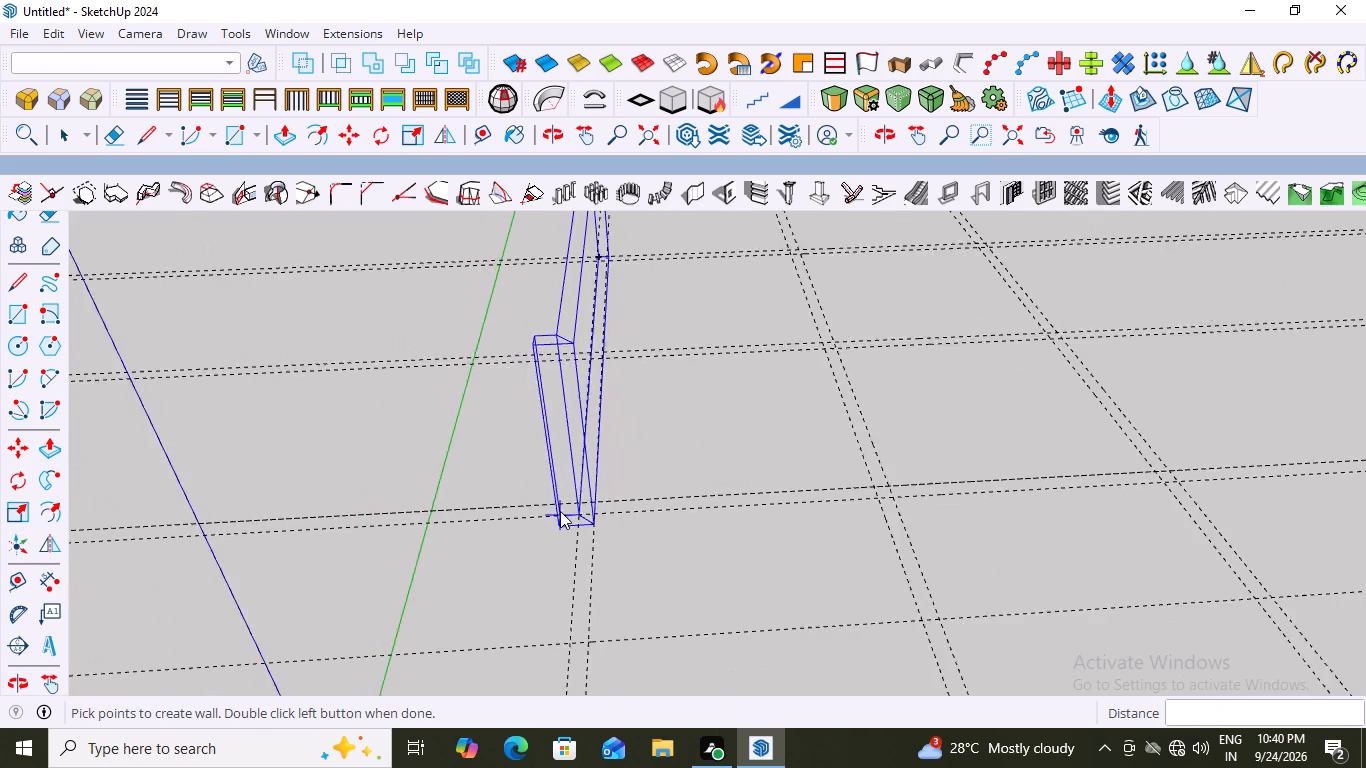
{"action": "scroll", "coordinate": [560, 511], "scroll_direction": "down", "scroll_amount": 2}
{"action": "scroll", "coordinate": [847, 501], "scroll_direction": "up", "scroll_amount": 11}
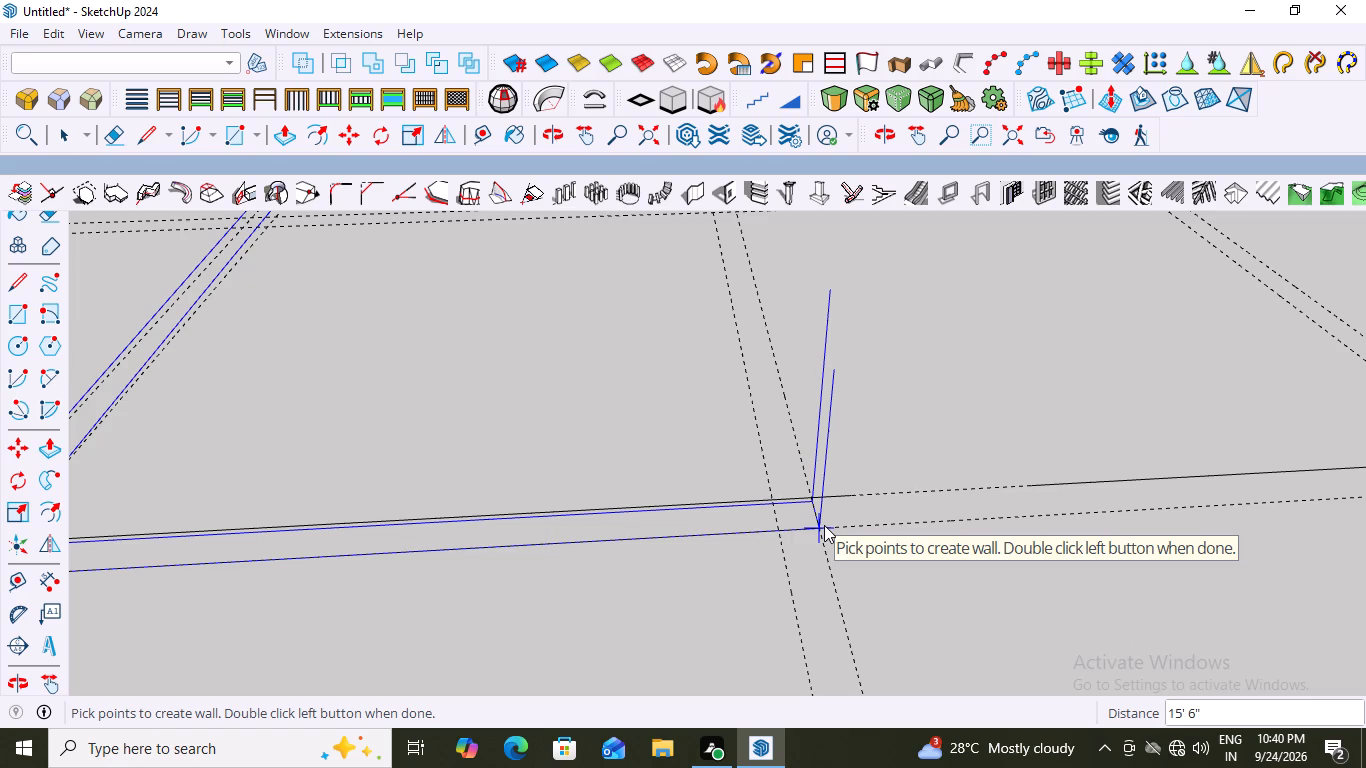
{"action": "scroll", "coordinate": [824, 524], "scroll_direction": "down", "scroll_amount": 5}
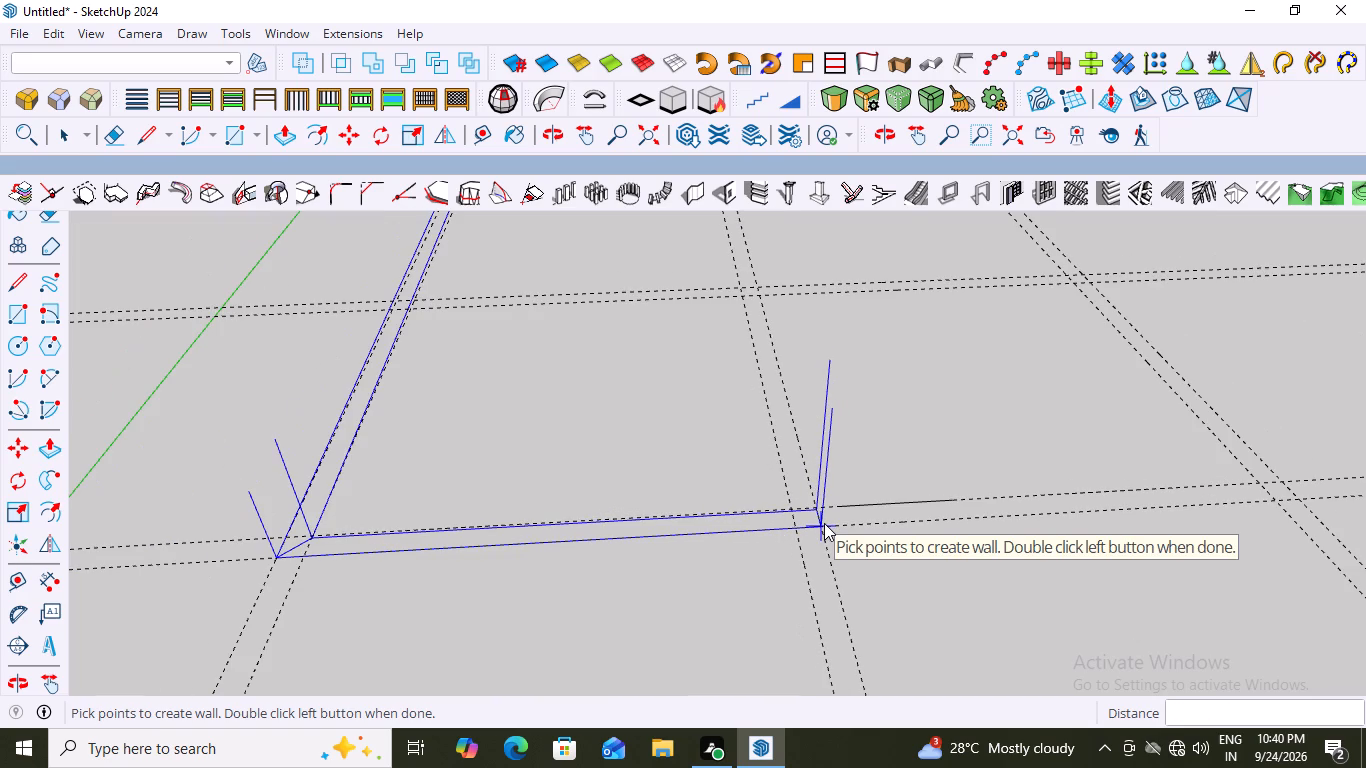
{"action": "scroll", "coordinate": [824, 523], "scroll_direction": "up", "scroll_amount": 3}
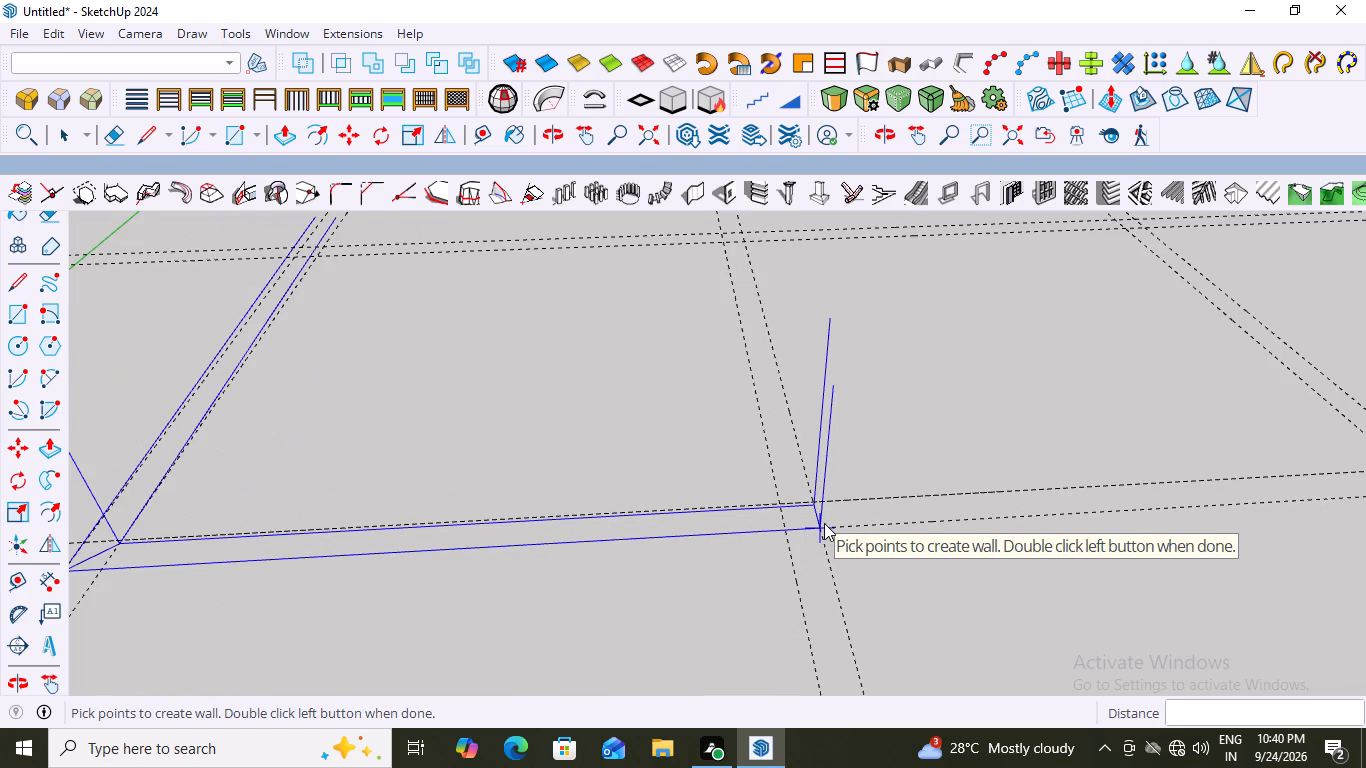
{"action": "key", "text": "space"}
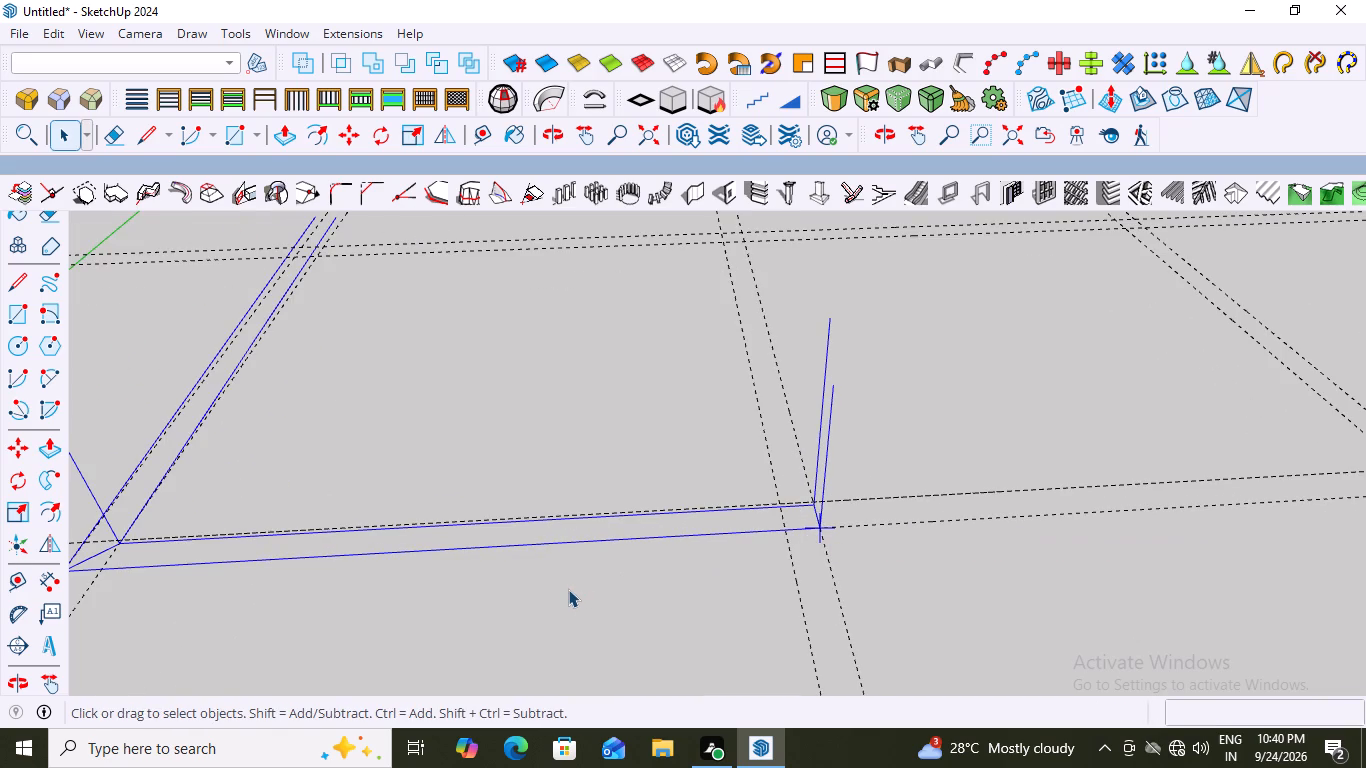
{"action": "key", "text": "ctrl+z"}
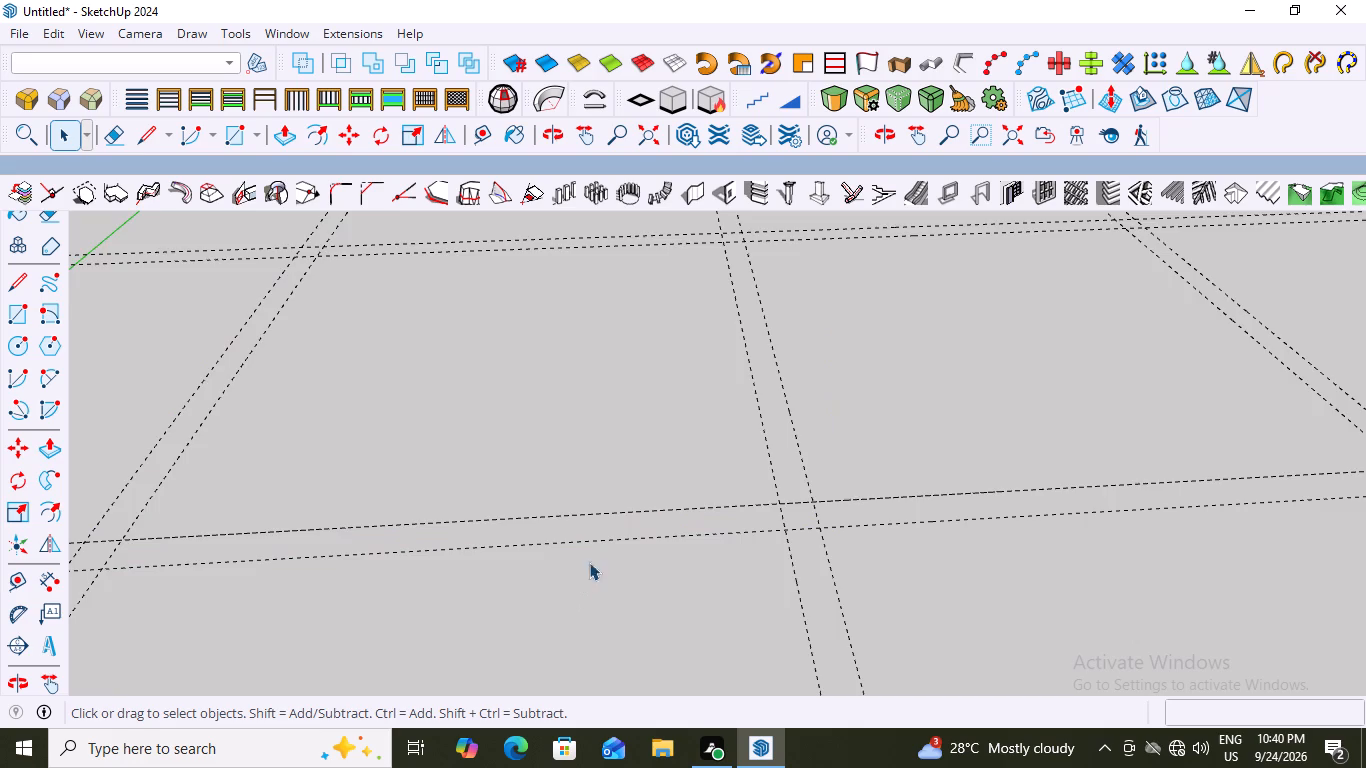
Delete the guide closer to the origin in the nearest red-axis guide pair.
{"action": "scroll", "coordinate": [602, 545], "scroll_direction": "down", "scroll_amount": 14}
{"action": "scroll", "coordinate": [709, 567], "scroll_direction": "up", "scroll_amount": 3}
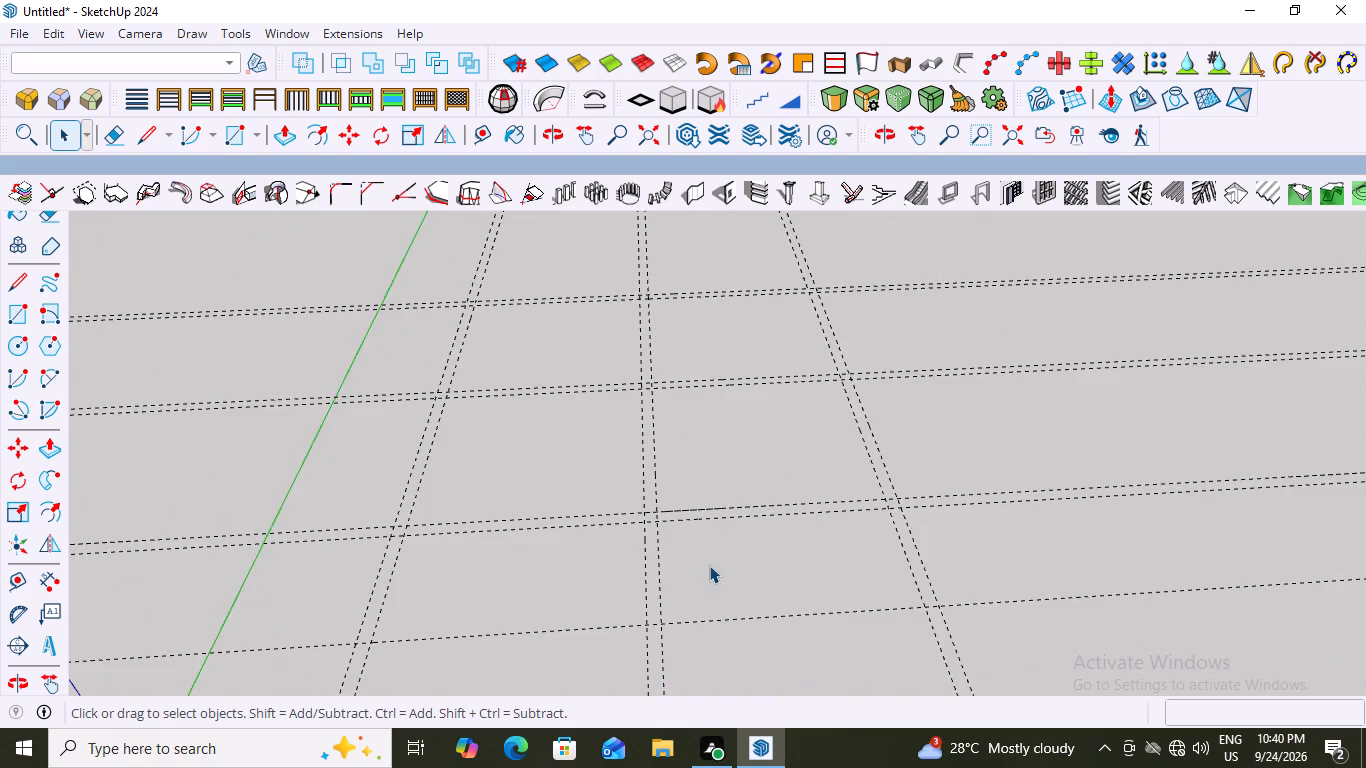
{"action": "scroll", "coordinate": [703, 538], "scroll_direction": "up", "scroll_amount": 3}
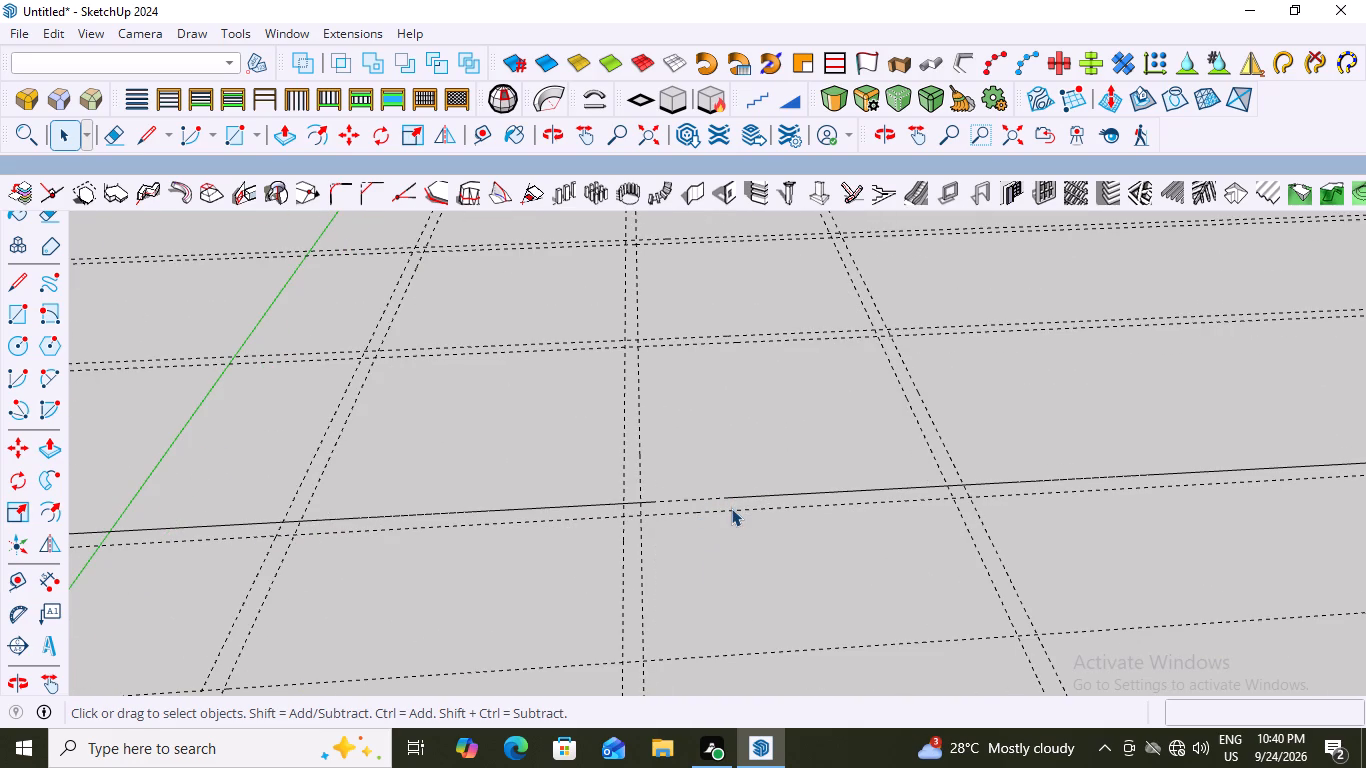
{"action": "left_click", "coordinate": [730, 507]}
{"action": "double_click", "coordinate": [730, 507]}
{"action": "double_click", "coordinate": [730, 507]}
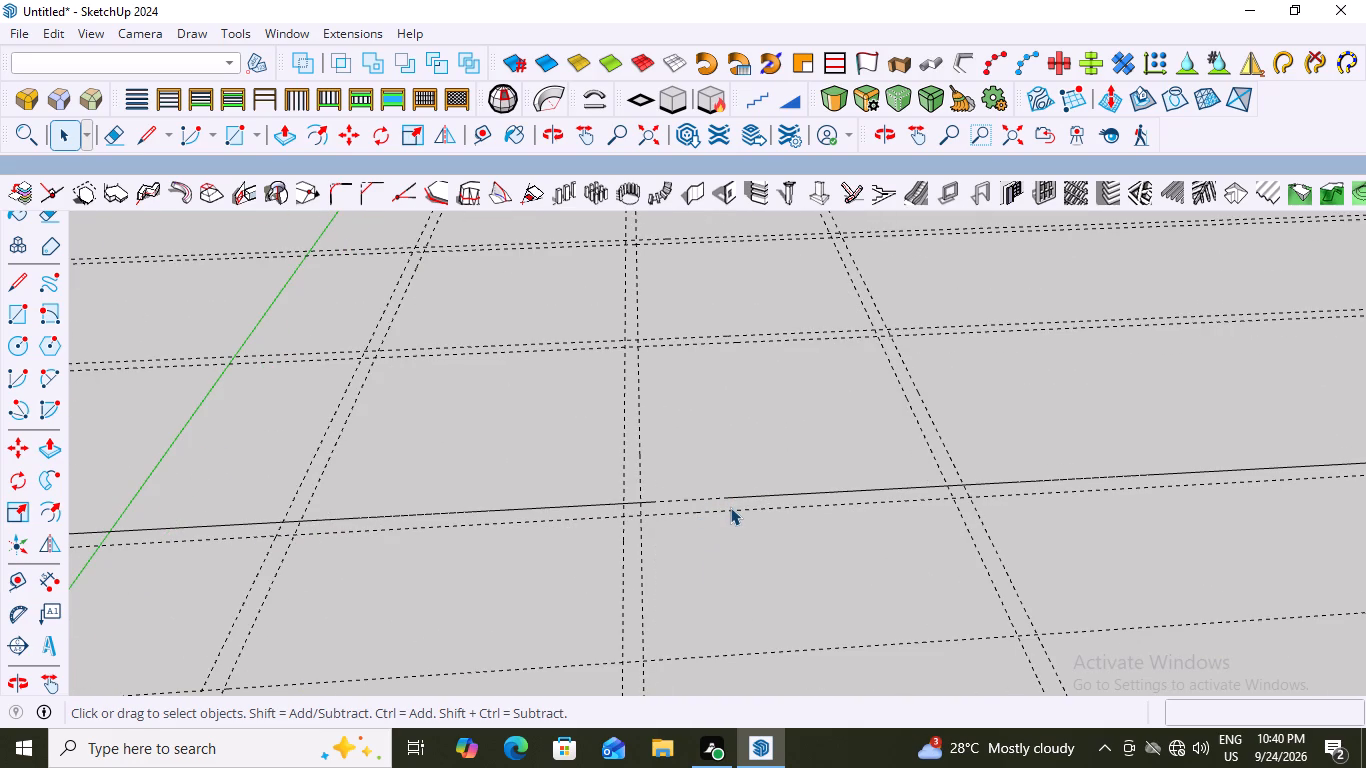
{"action": "triple_click", "coordinate": [730, 507]}
{"action": "left_click", "coordinate": [730, 507]}
{"action": "scroll", "coordinate": [653, 515], "scroll_direction": "down", "scroll_amount": 5}
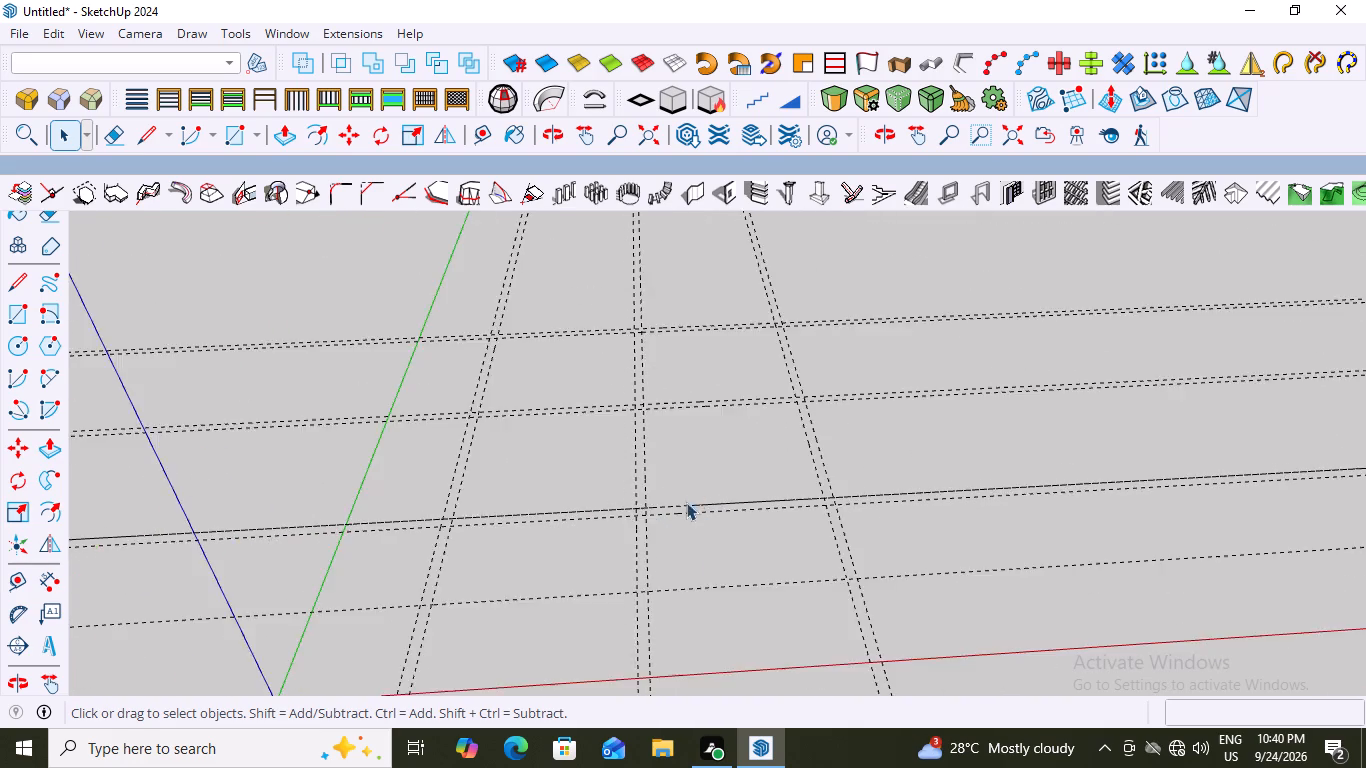
{"action": "scroll", "coordinate": [686, 502], "scroll_direction": "down", "scroll_amount": 6}
{"action": "scroll", "coordinate": [765, 541], "scroll_direction": "up", "scroll_amount": 13}
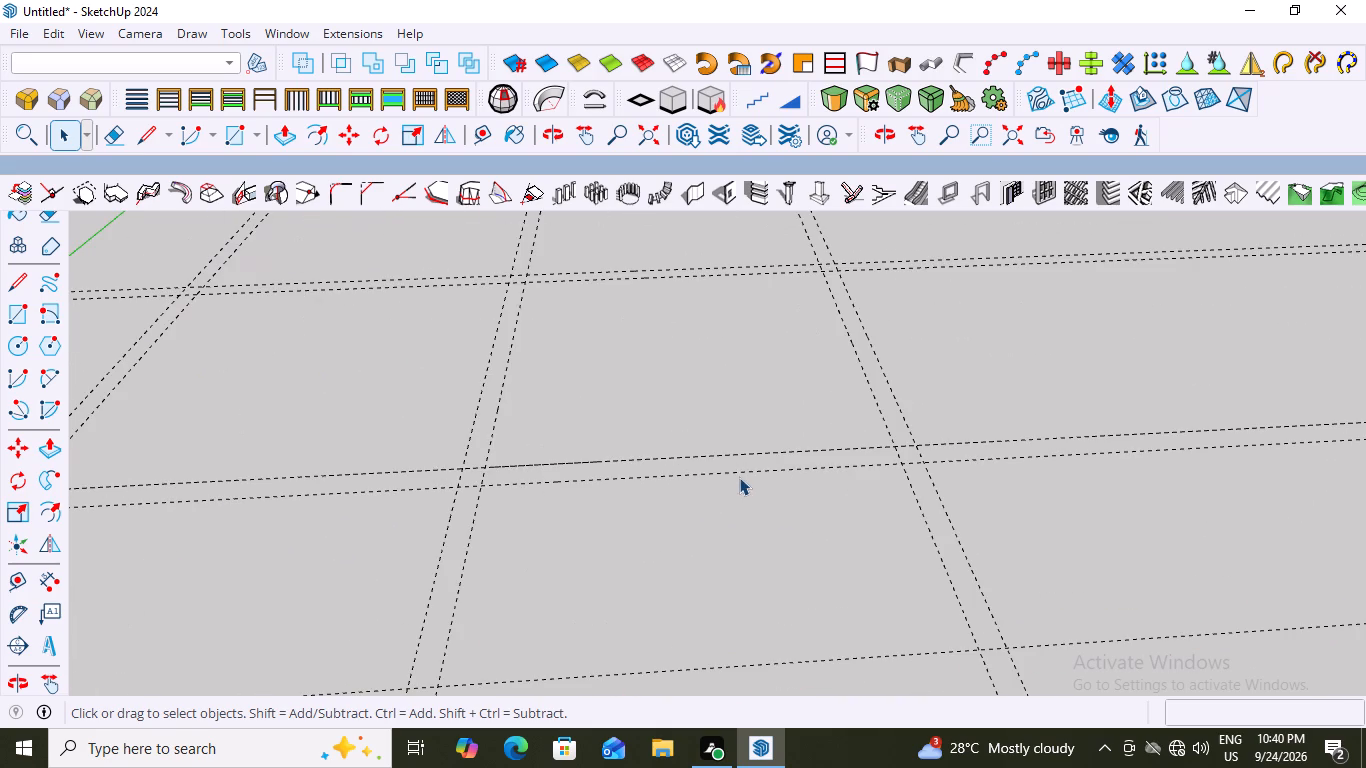
{"action": "triple_click", "coordinate": [741, 469]}
{"action": "left_click", "coordinate": [742, 468]}
{"action": "double_click", "coordinate": [971, 371]}
{"action": "scroll", "coordinate": [676, 492], "scroll_direction": "down", "scroll_amount": 10}
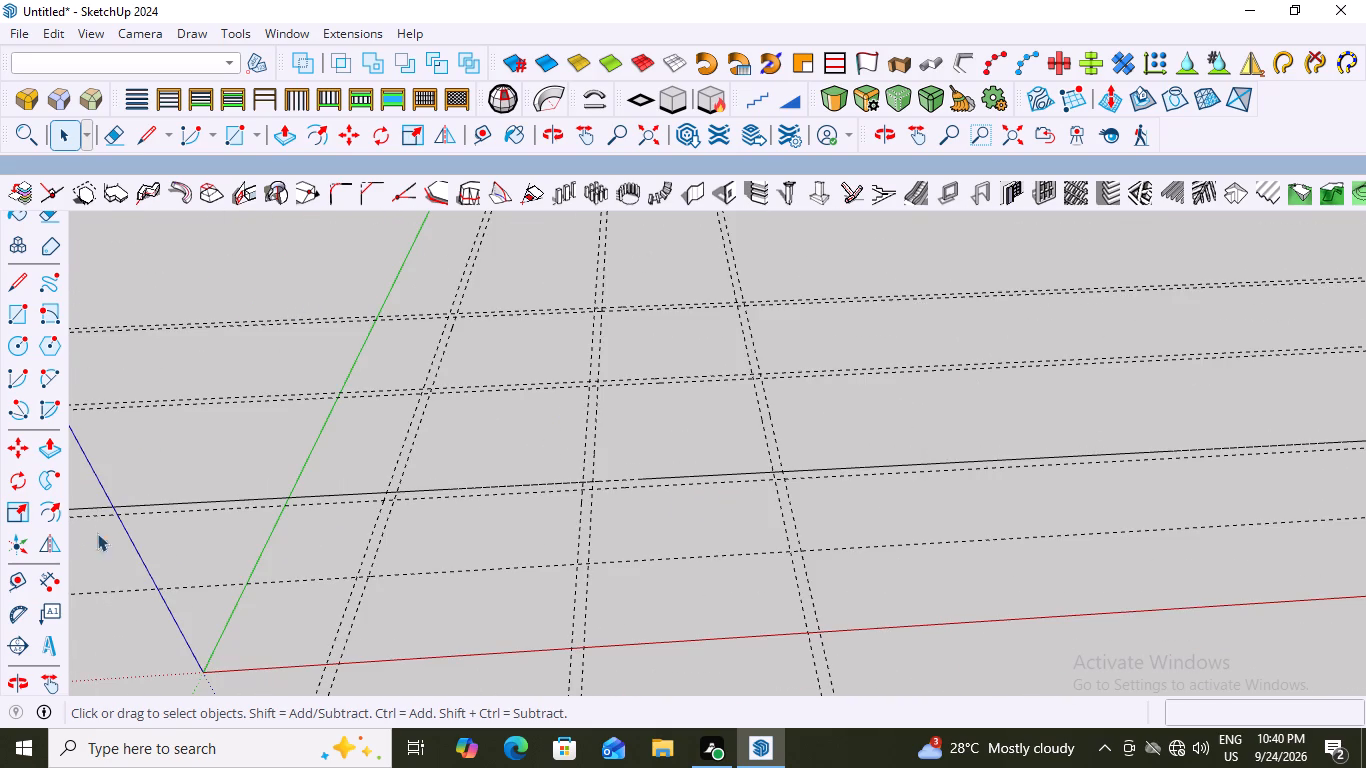
{"action": "scroll", "coordinate": [663, 477], "scroll_direction": "up", "scroll_amount": 3}
{"action": "double_click", "coordinate": [670, 486]}
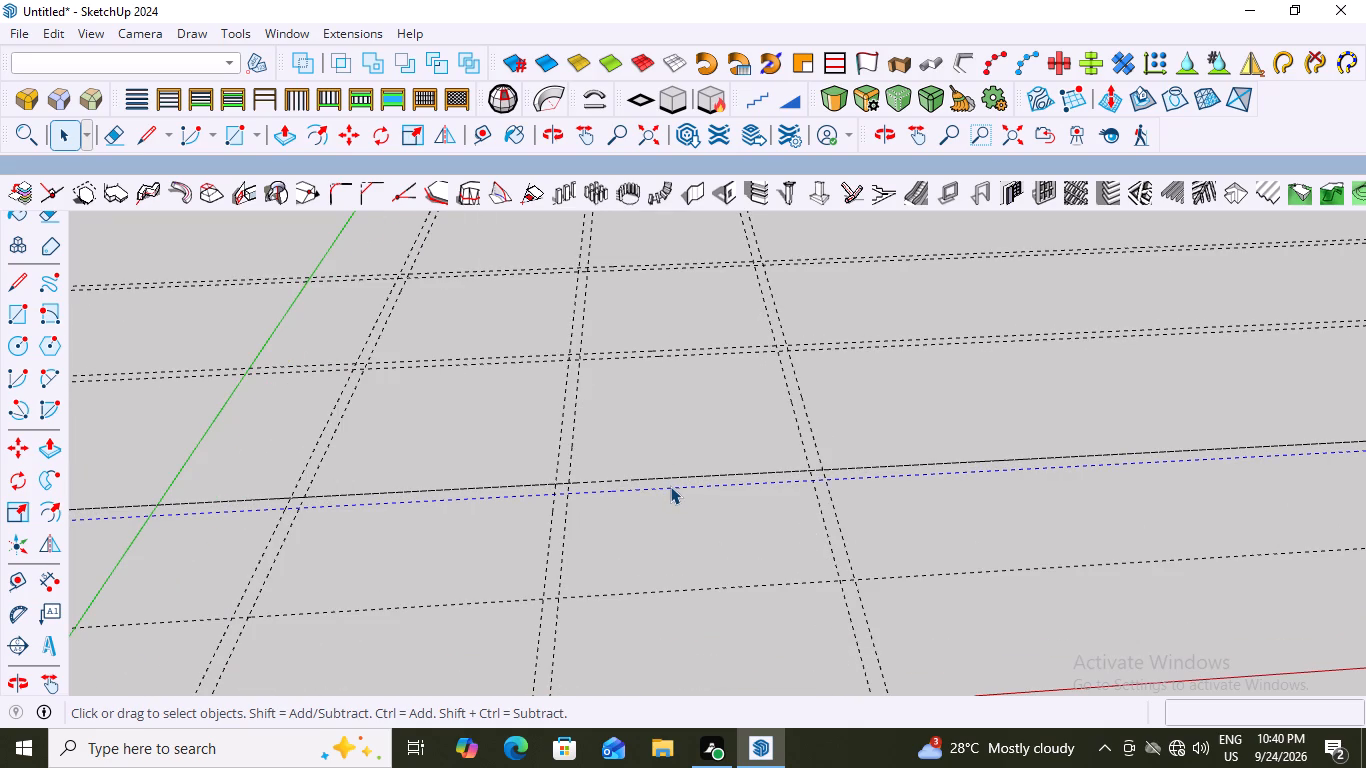
{"action": "key", "text": "Delete"}
Create a replacement parallel guide offset 9" from the pair's remaining guide toward the red axis with the Tape Measure.
{"action": "scroll", "coordinate": [648, 514], "scroll_direction": "down", "scroll_amount": 4}
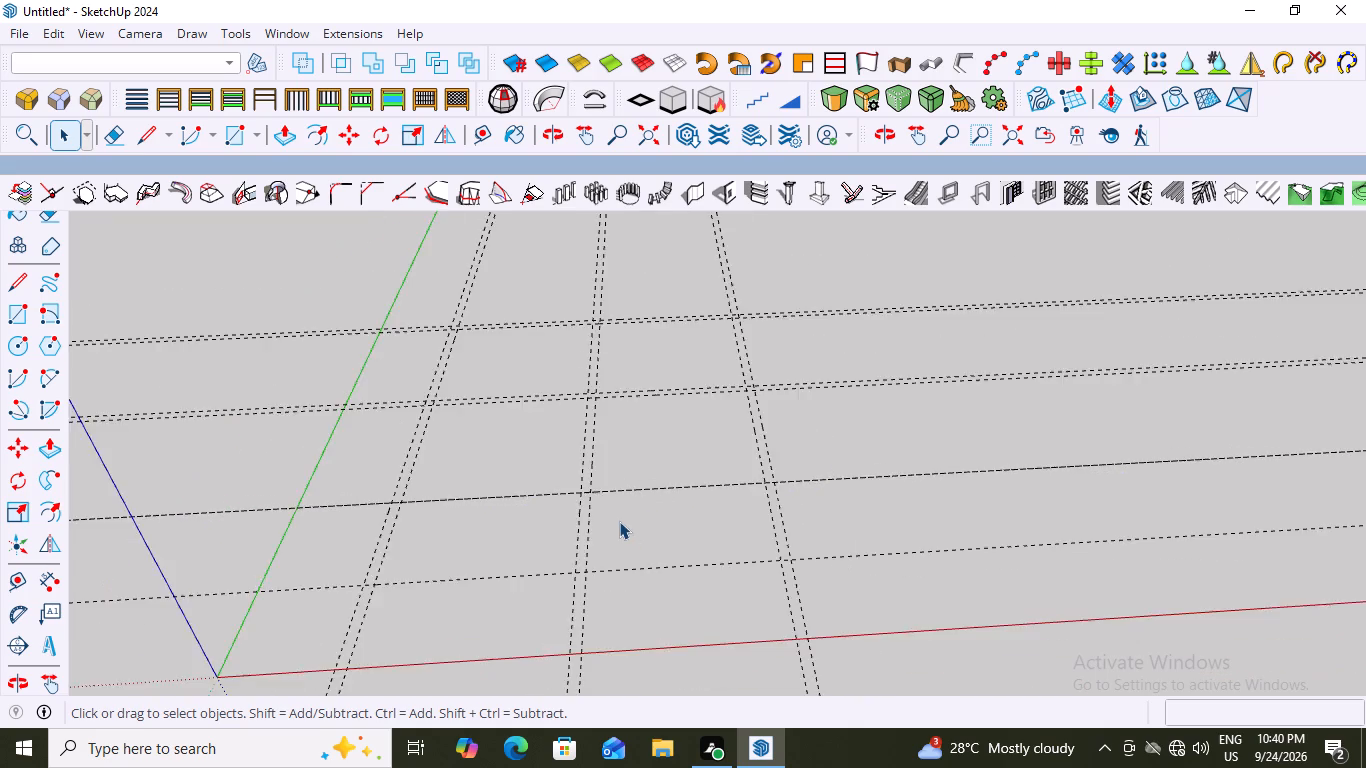
{"action": "scroll", "coordinate": [619, 521], "scroll_direction": "down", "scroll_amount": 3}
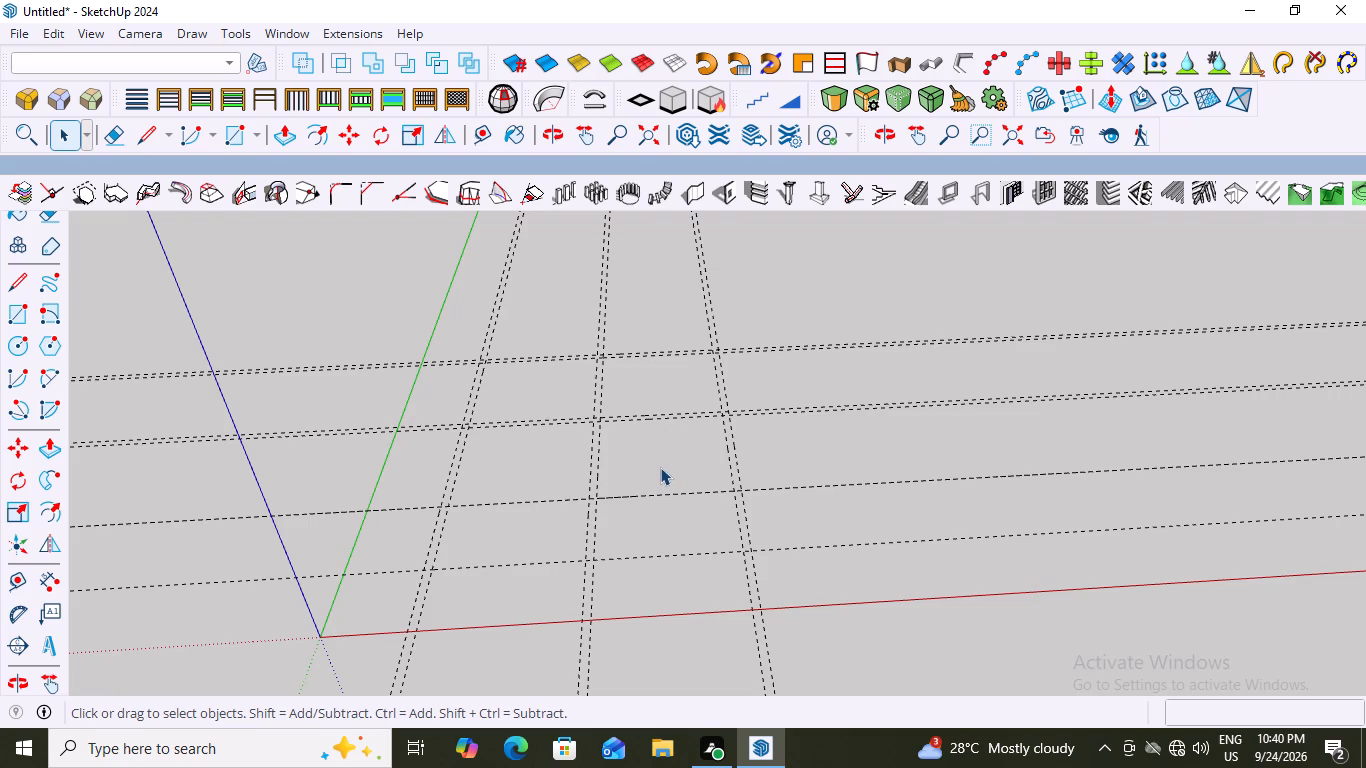
{"action": "scroll", "coordinate": [675, 490], "scroll_direction": "up", "scroll_amount": 2}
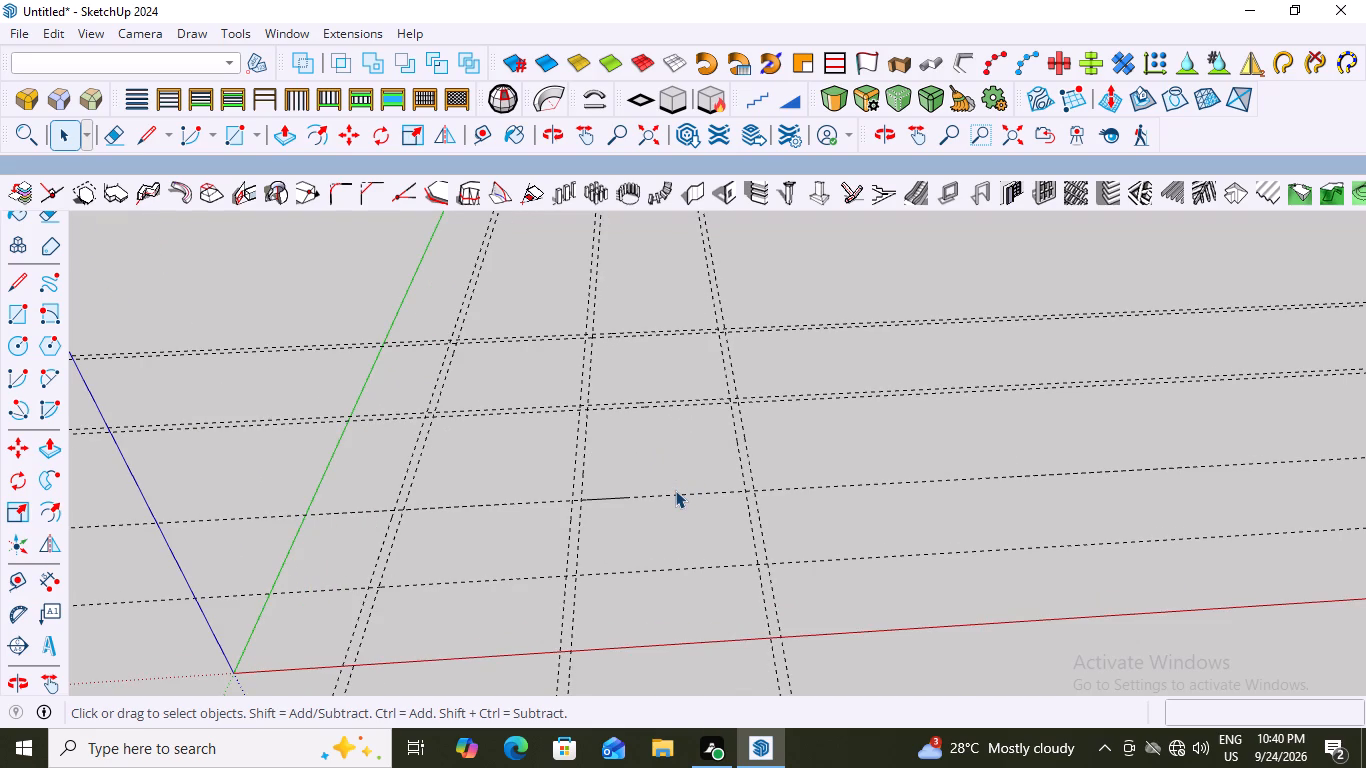
{"action": "key", "text": "9"}
{"action": "key", "text": "space"}
{"action": "key", "text": "t"}
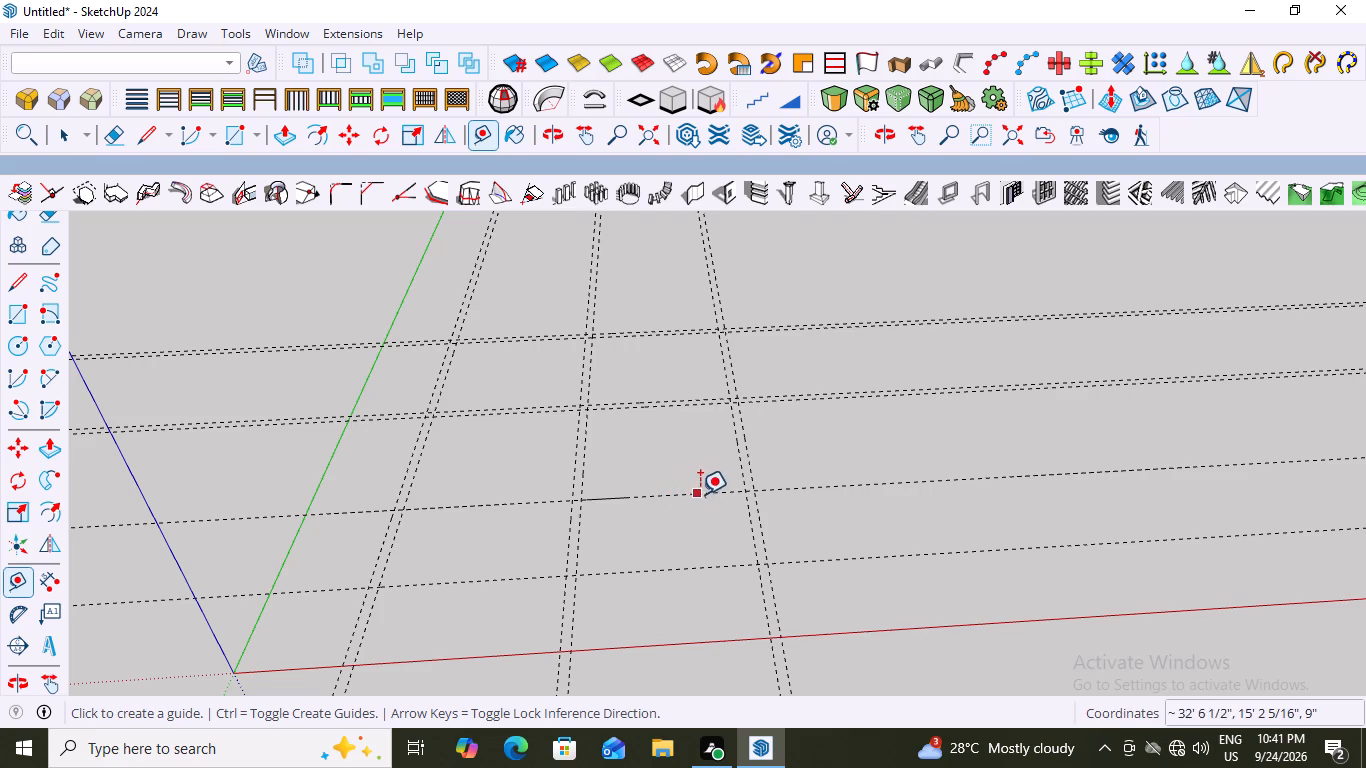
{"action": "left_click", "coordinate": [705, 491]}
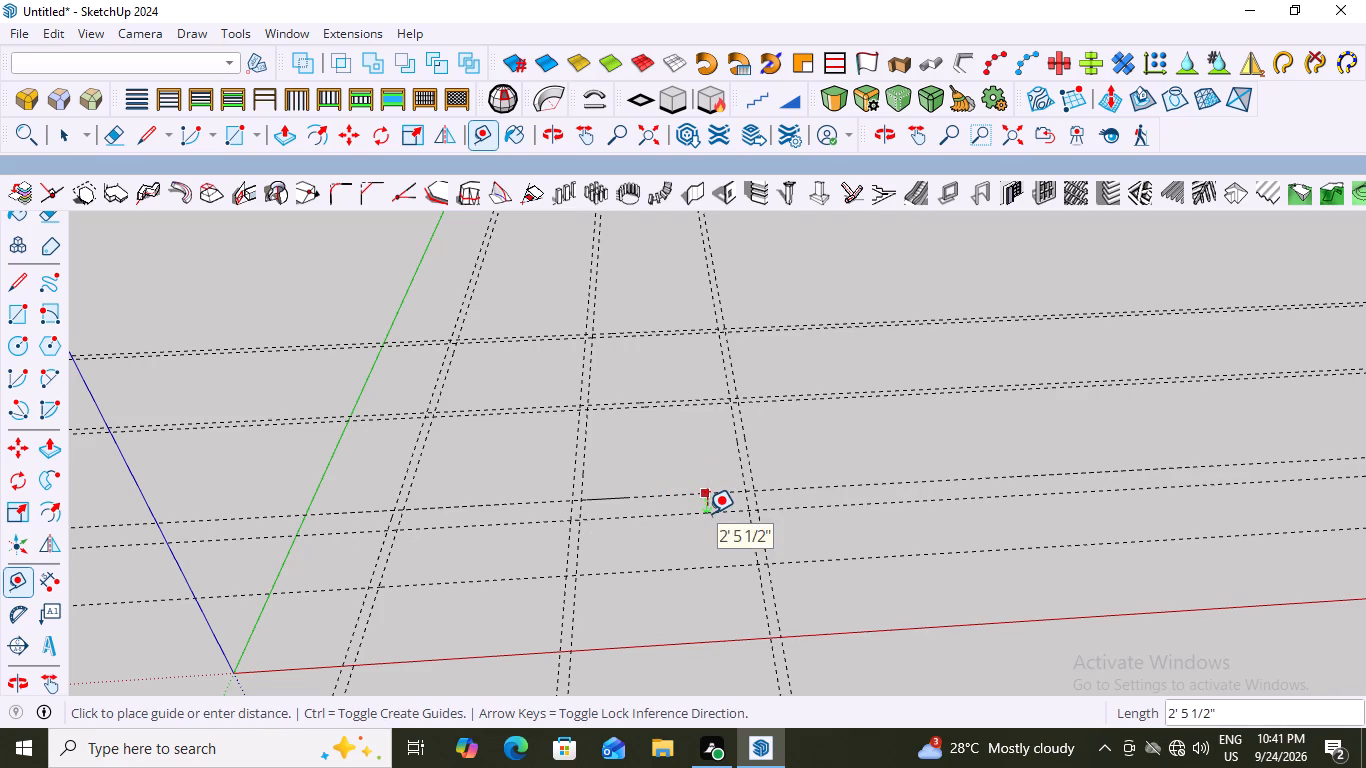
{"action": "key", "text": "9"}
{"action": "key", "text": "shift+quotedbl"}
{"action": "key", "text": "Return"}
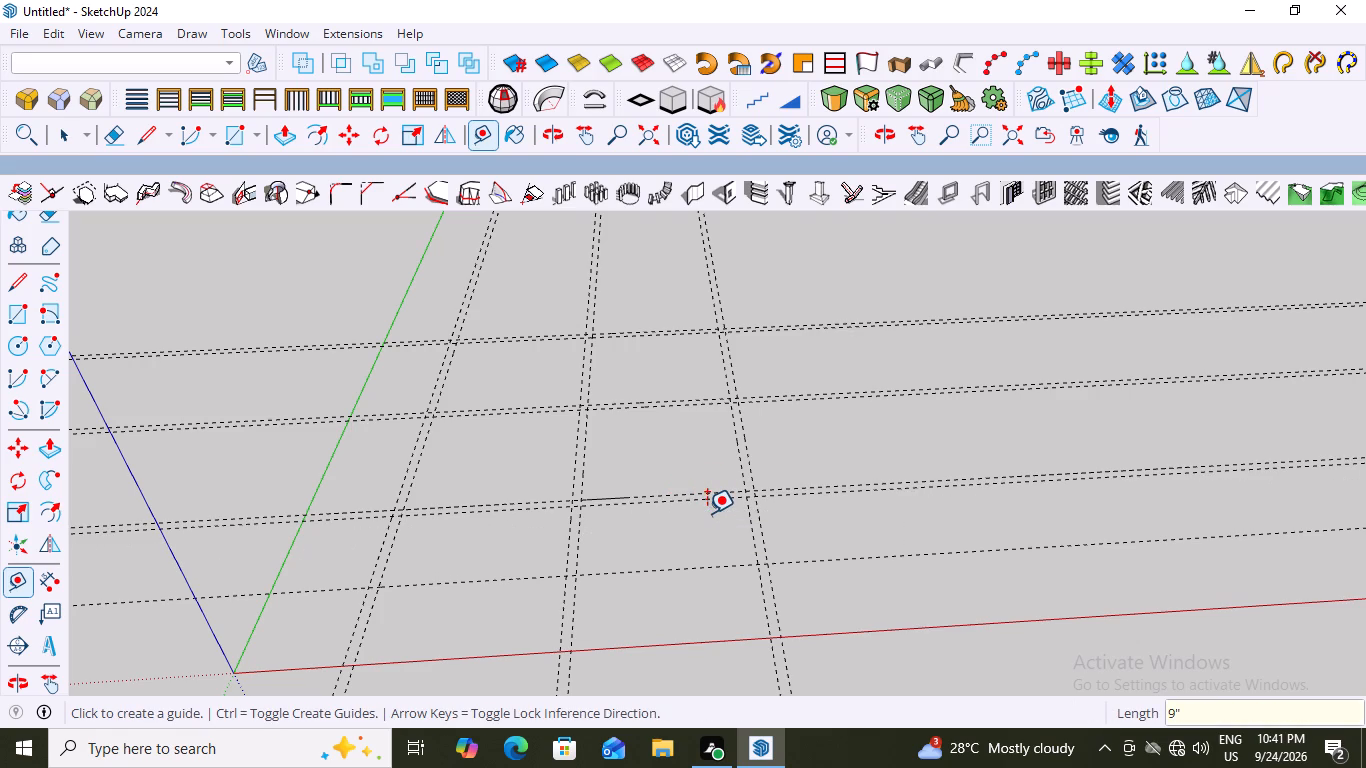
{"action": "scroll", "coordinate": [485, 547], "scroll_direction": "up", "scroll_amount": 7}
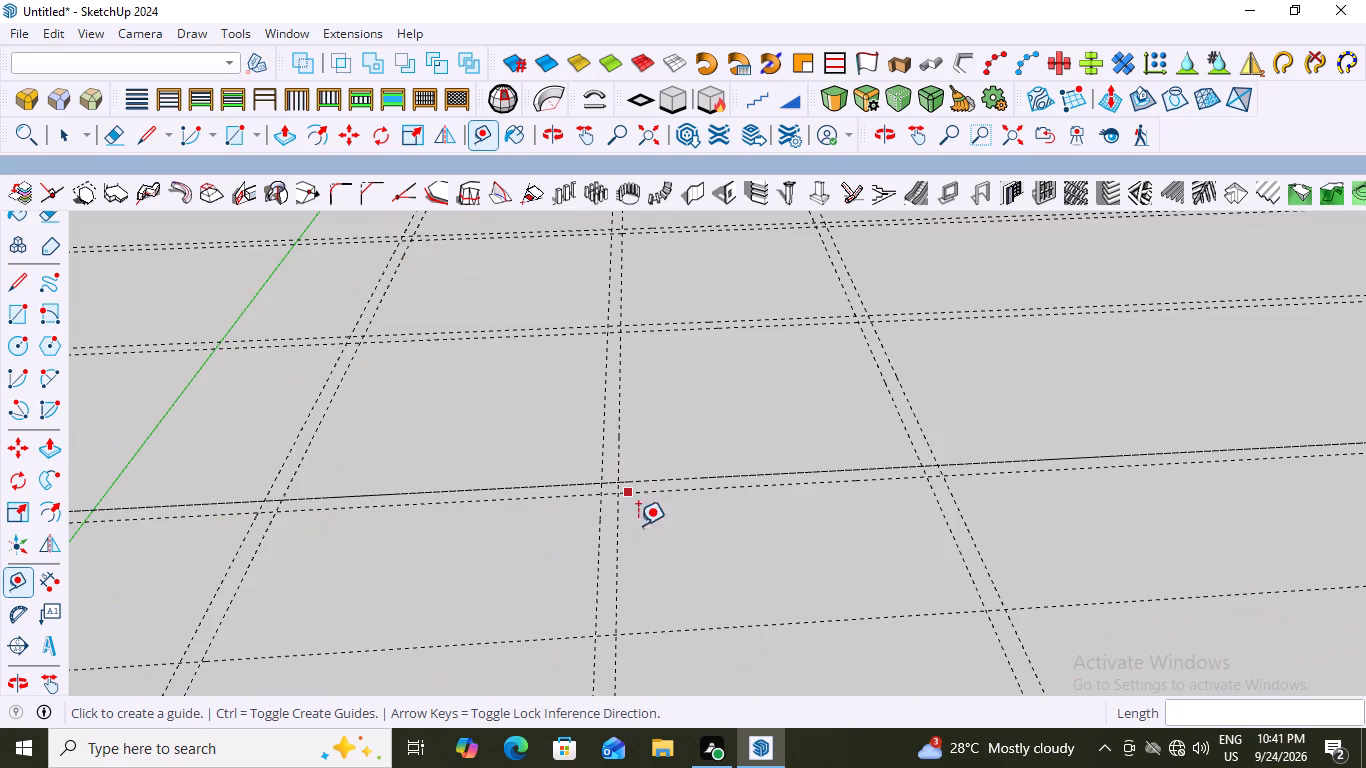
{"action": "key", "text": "space"}
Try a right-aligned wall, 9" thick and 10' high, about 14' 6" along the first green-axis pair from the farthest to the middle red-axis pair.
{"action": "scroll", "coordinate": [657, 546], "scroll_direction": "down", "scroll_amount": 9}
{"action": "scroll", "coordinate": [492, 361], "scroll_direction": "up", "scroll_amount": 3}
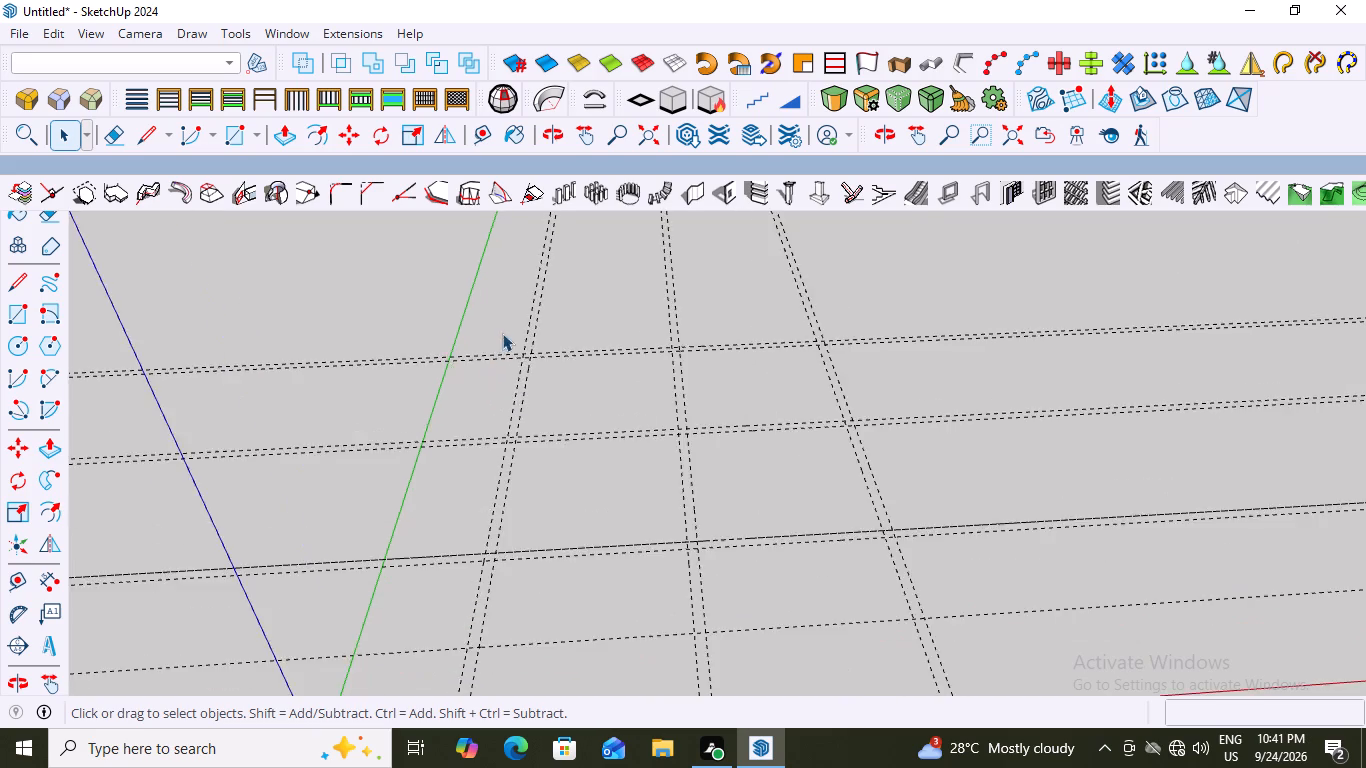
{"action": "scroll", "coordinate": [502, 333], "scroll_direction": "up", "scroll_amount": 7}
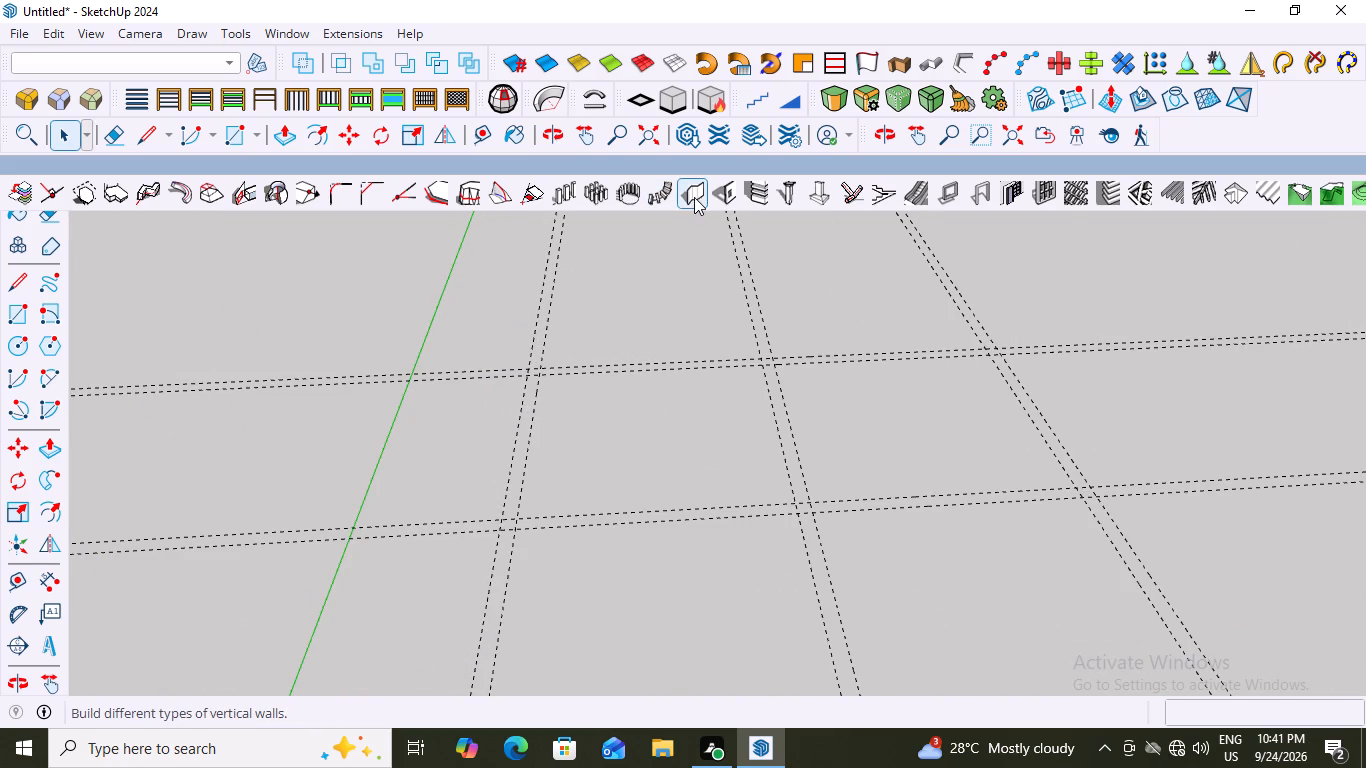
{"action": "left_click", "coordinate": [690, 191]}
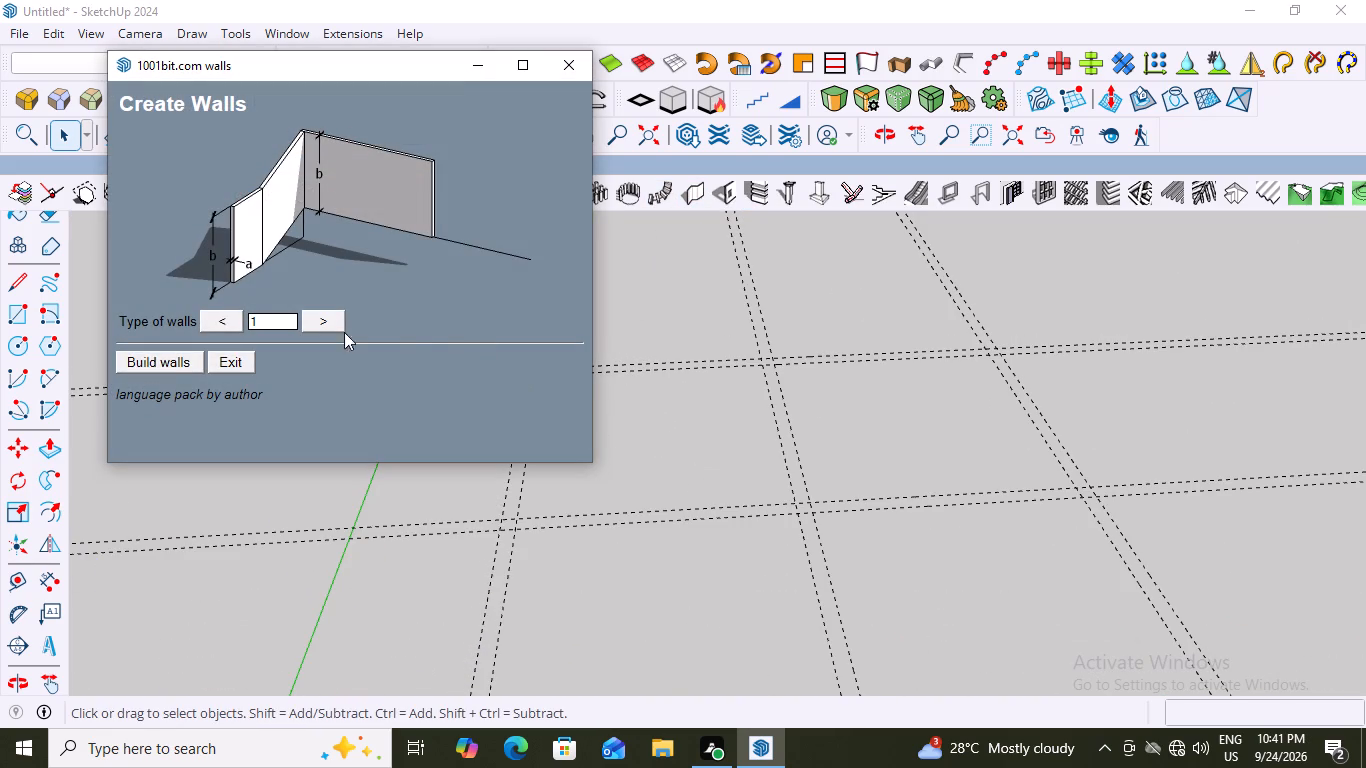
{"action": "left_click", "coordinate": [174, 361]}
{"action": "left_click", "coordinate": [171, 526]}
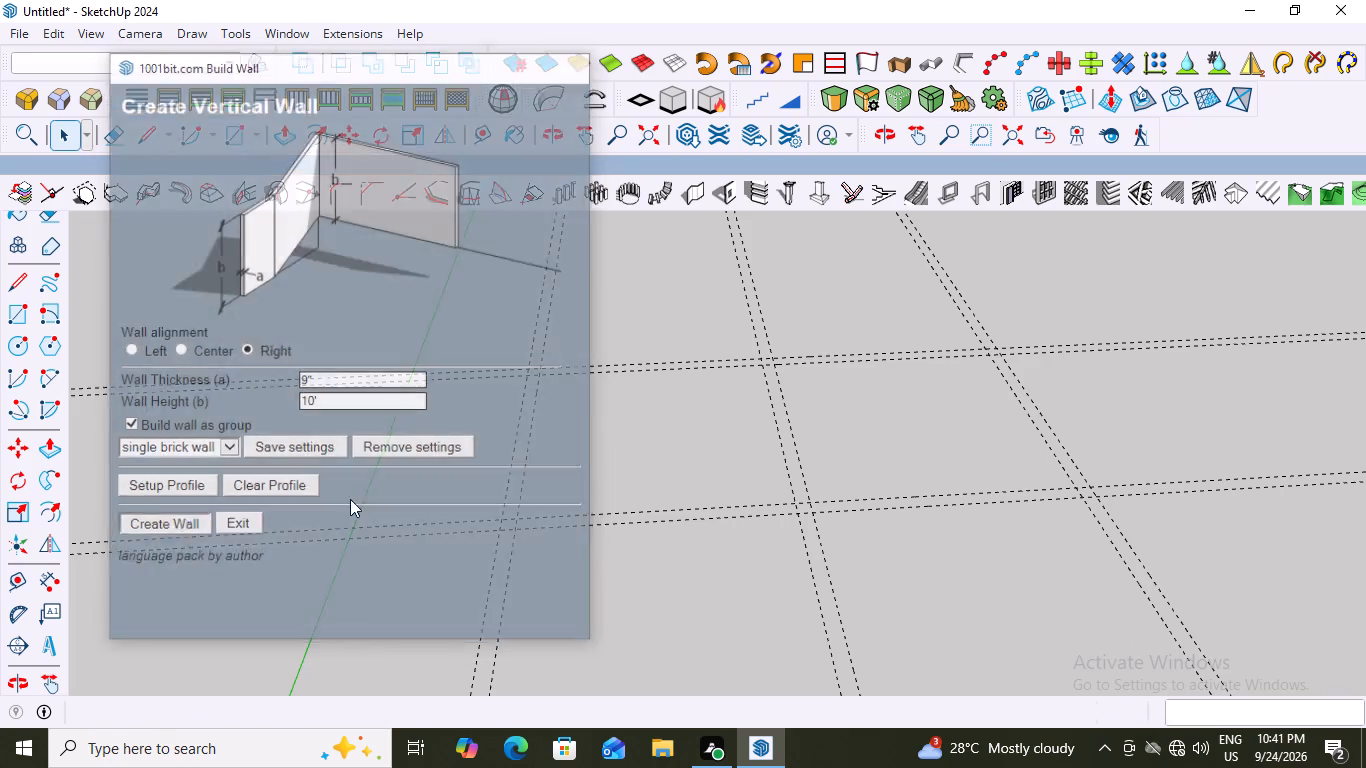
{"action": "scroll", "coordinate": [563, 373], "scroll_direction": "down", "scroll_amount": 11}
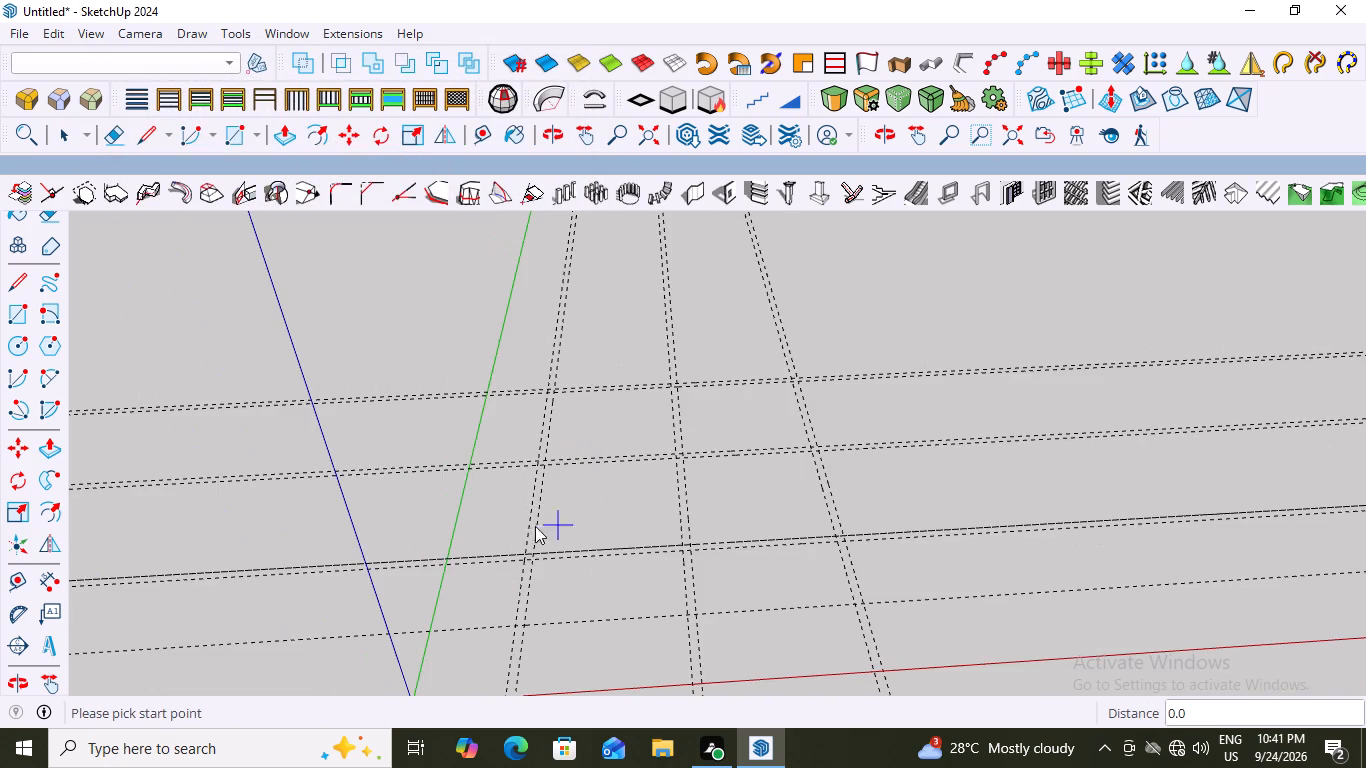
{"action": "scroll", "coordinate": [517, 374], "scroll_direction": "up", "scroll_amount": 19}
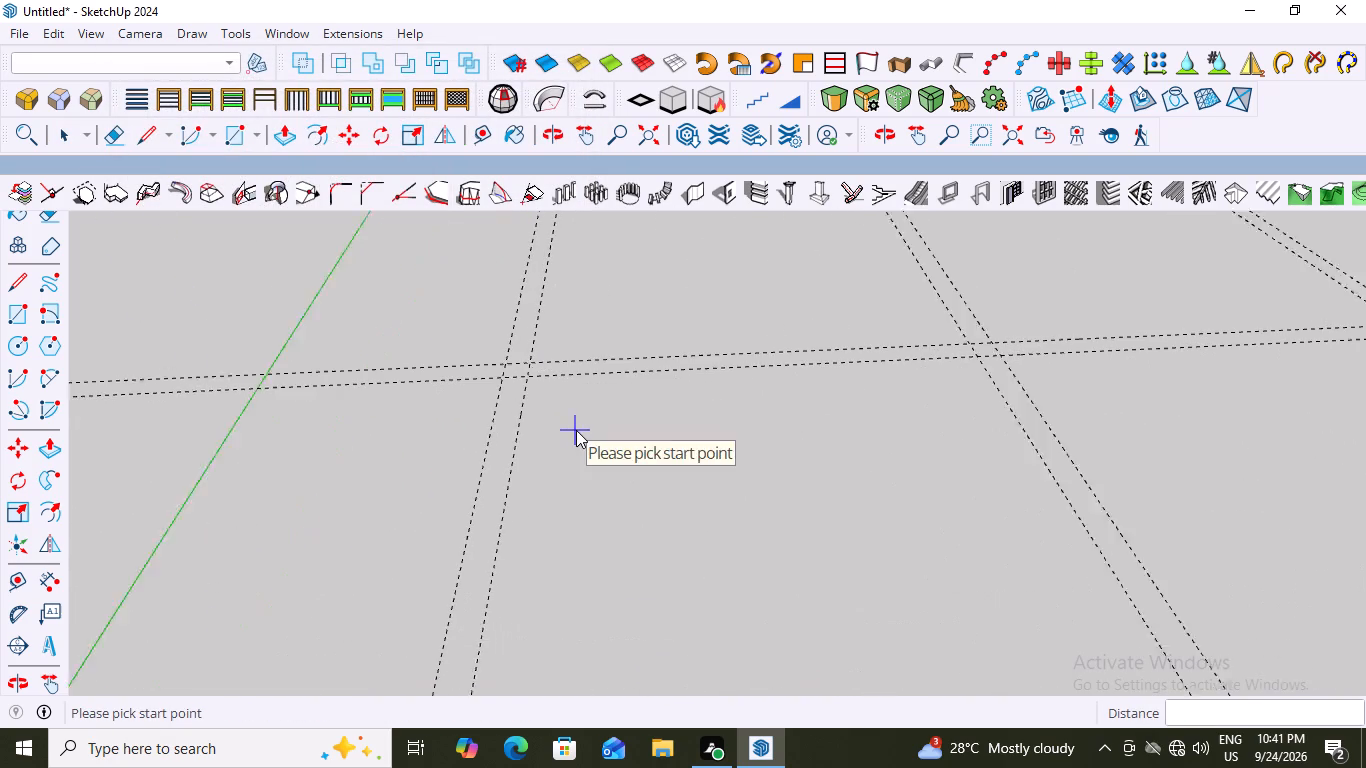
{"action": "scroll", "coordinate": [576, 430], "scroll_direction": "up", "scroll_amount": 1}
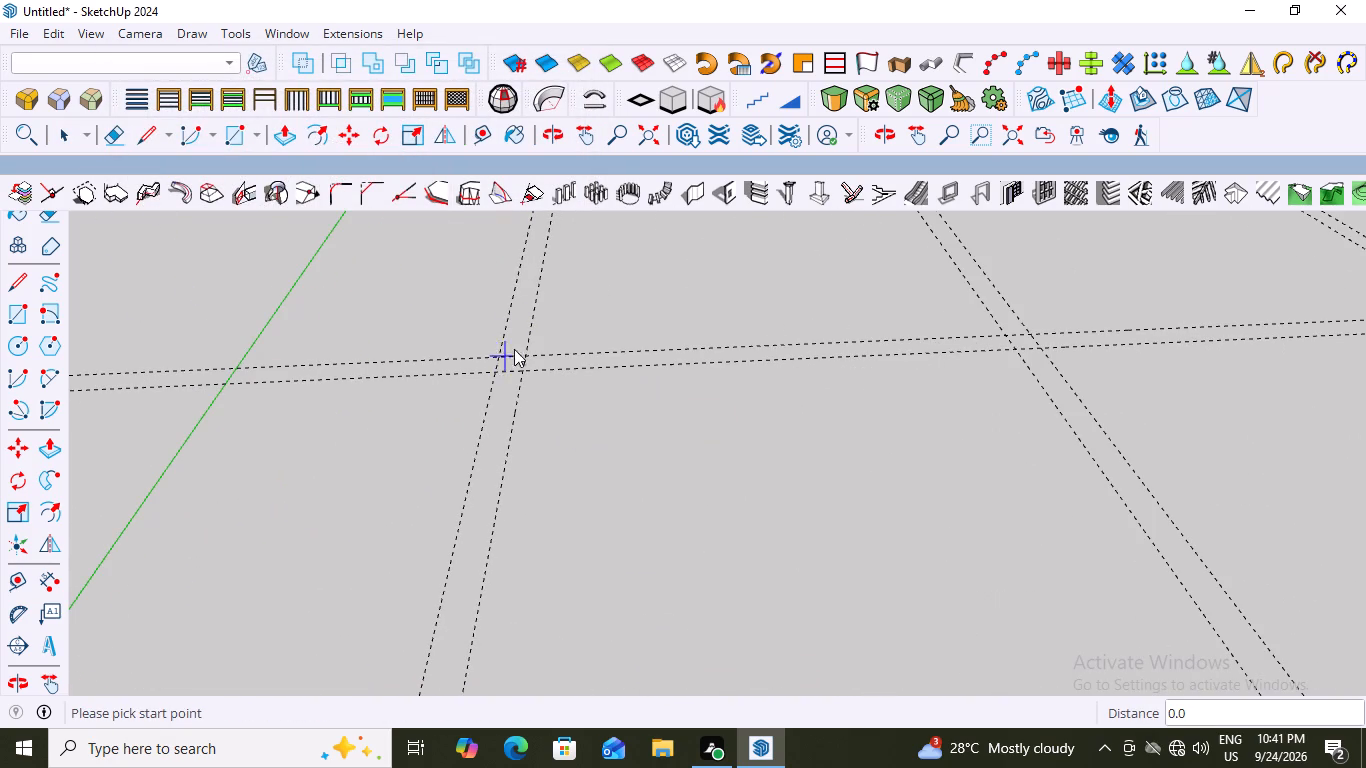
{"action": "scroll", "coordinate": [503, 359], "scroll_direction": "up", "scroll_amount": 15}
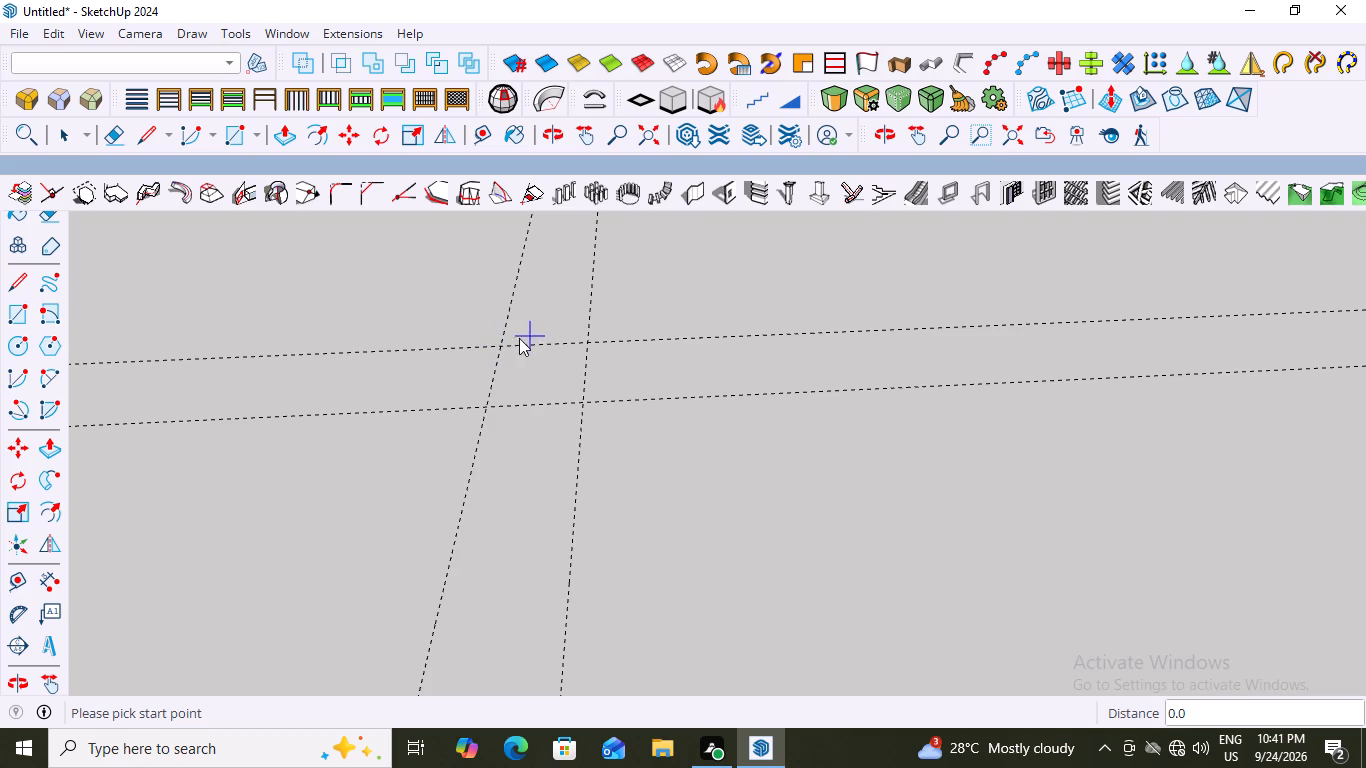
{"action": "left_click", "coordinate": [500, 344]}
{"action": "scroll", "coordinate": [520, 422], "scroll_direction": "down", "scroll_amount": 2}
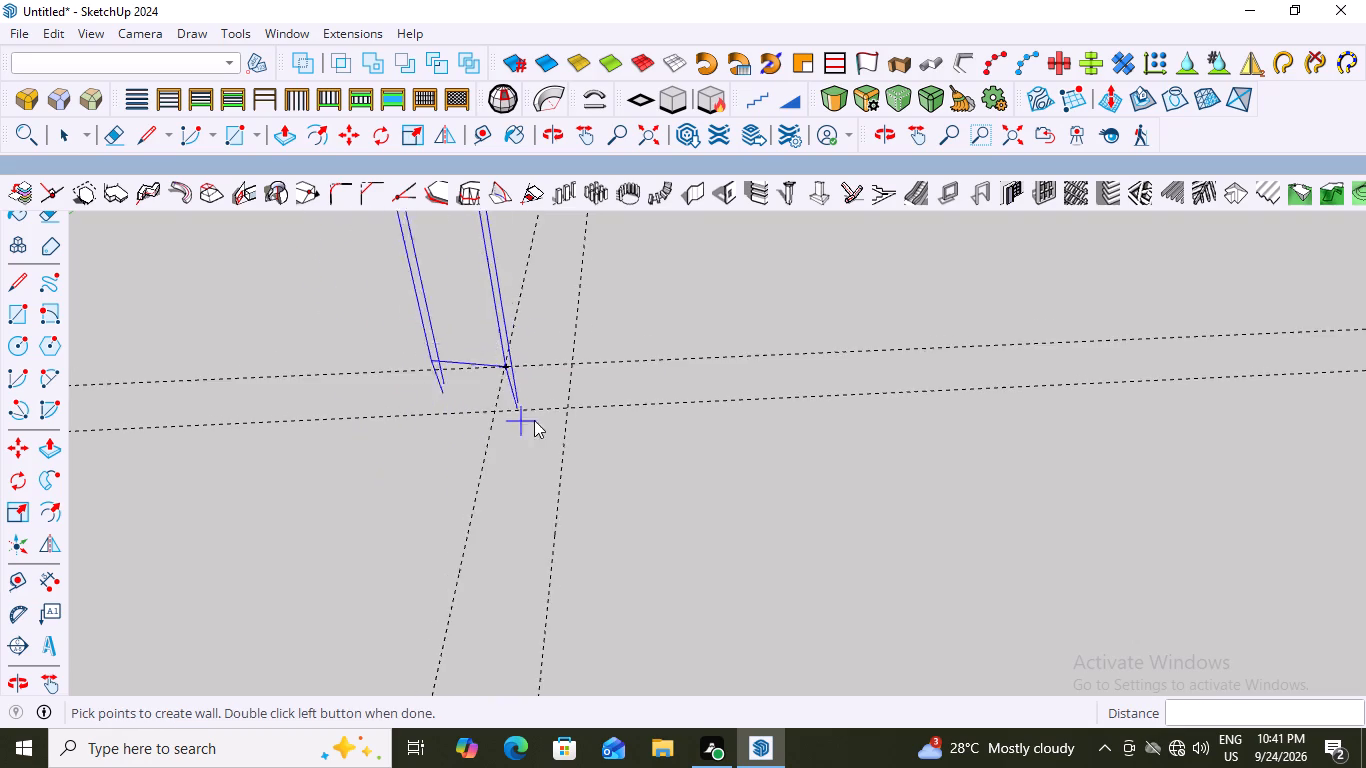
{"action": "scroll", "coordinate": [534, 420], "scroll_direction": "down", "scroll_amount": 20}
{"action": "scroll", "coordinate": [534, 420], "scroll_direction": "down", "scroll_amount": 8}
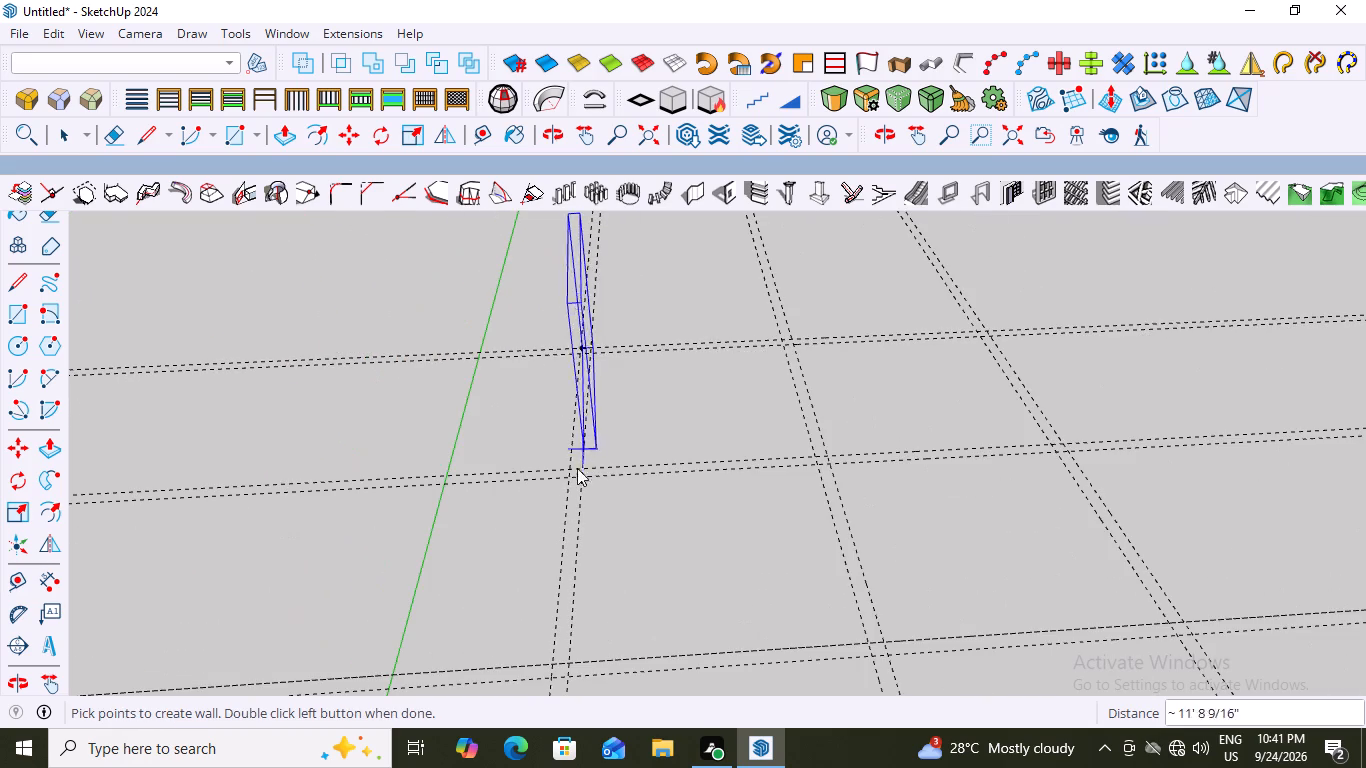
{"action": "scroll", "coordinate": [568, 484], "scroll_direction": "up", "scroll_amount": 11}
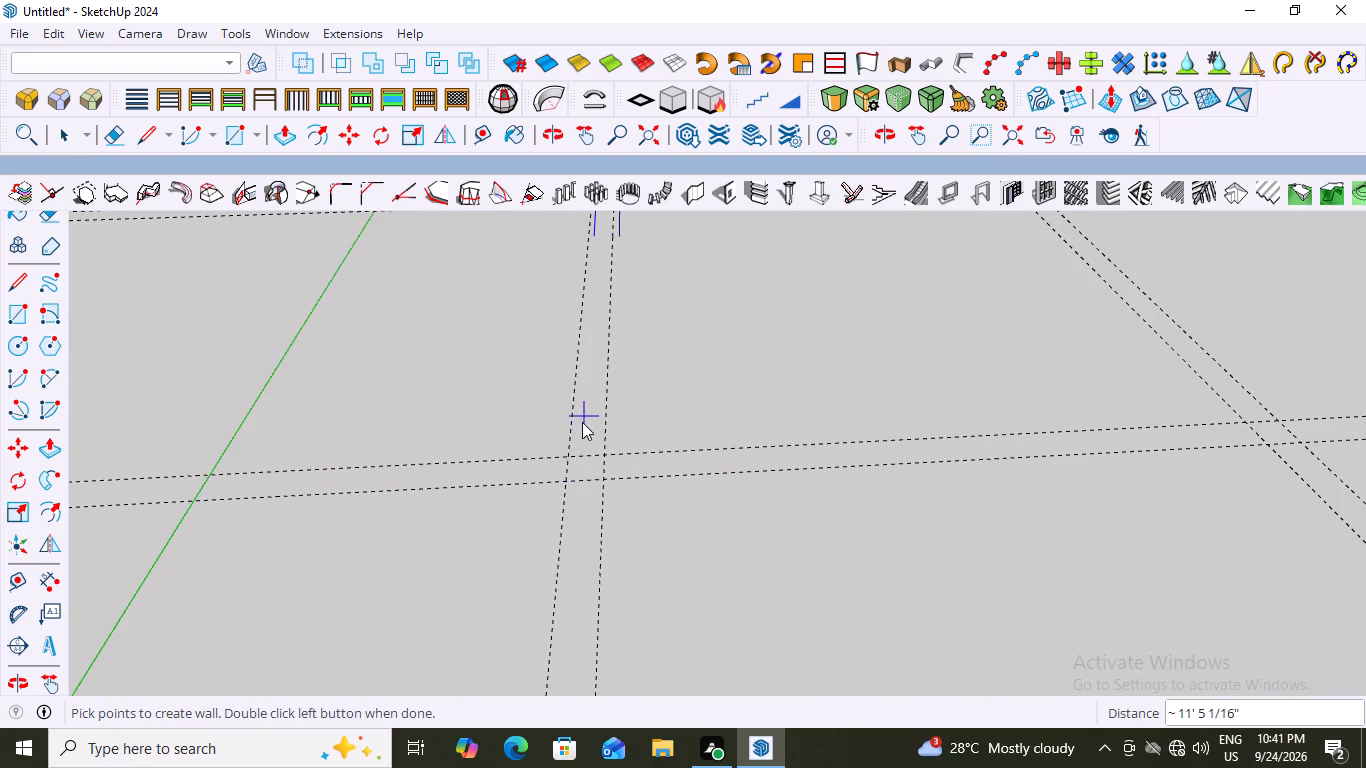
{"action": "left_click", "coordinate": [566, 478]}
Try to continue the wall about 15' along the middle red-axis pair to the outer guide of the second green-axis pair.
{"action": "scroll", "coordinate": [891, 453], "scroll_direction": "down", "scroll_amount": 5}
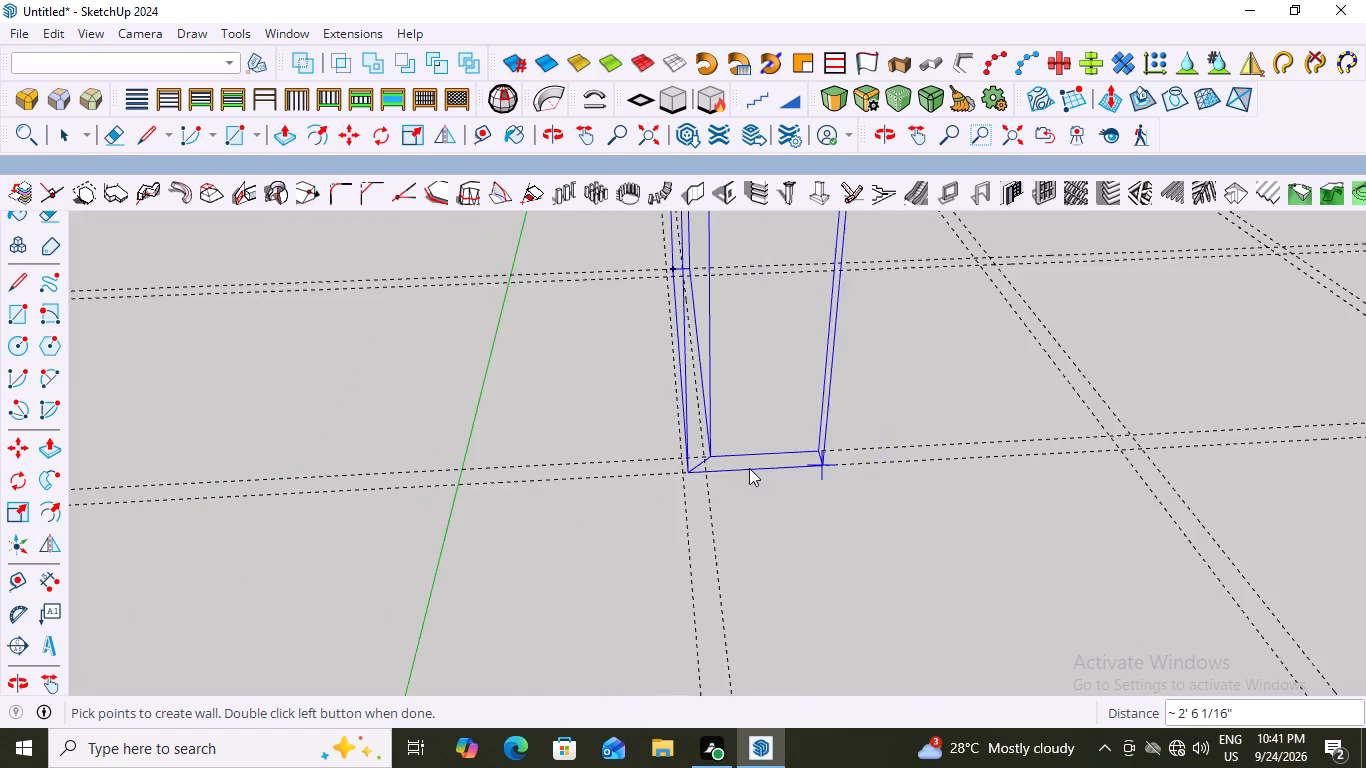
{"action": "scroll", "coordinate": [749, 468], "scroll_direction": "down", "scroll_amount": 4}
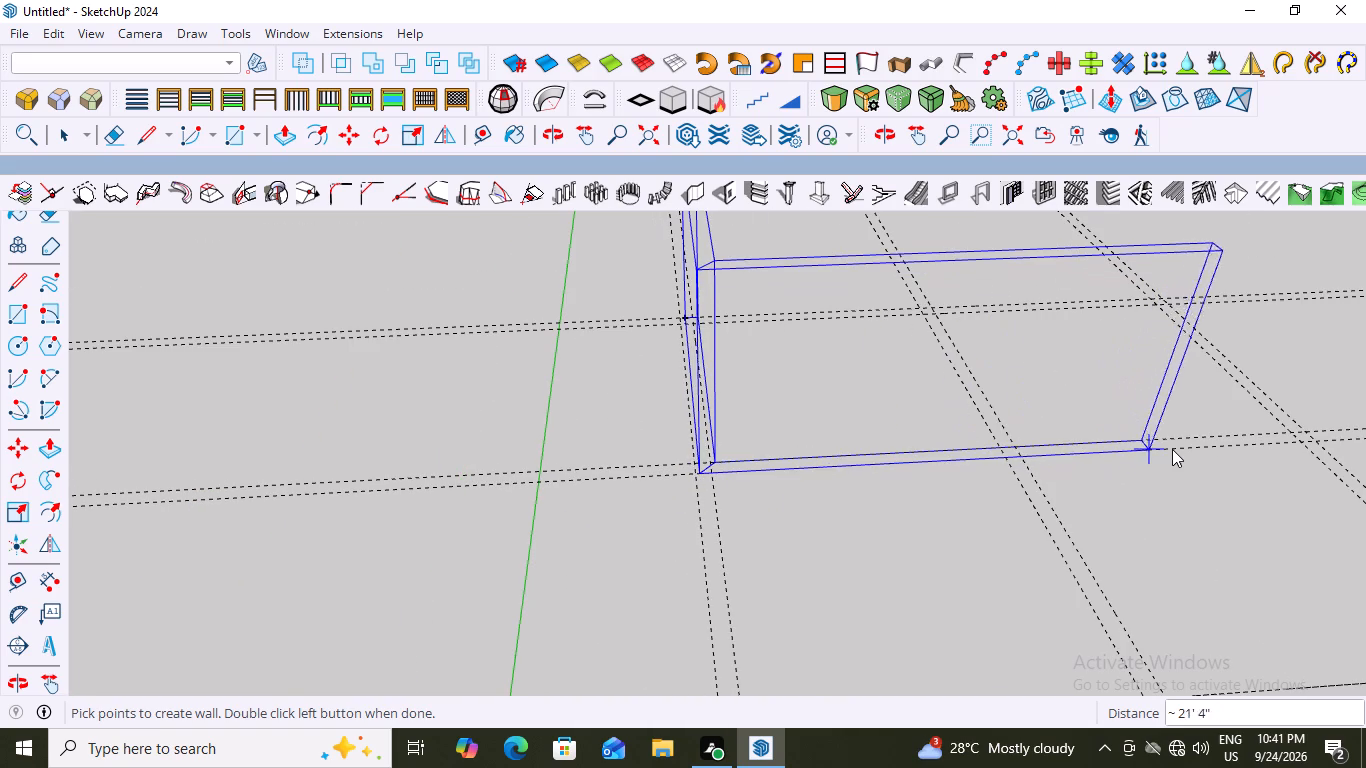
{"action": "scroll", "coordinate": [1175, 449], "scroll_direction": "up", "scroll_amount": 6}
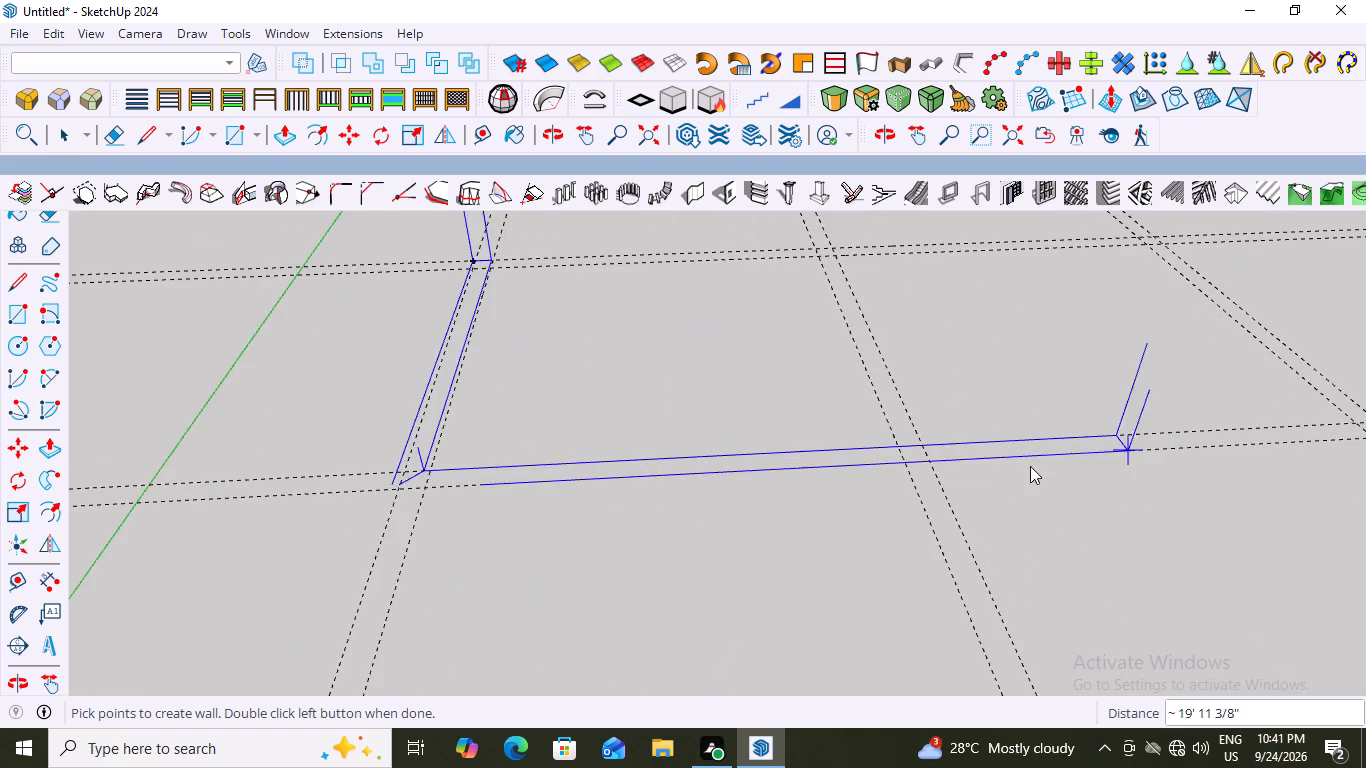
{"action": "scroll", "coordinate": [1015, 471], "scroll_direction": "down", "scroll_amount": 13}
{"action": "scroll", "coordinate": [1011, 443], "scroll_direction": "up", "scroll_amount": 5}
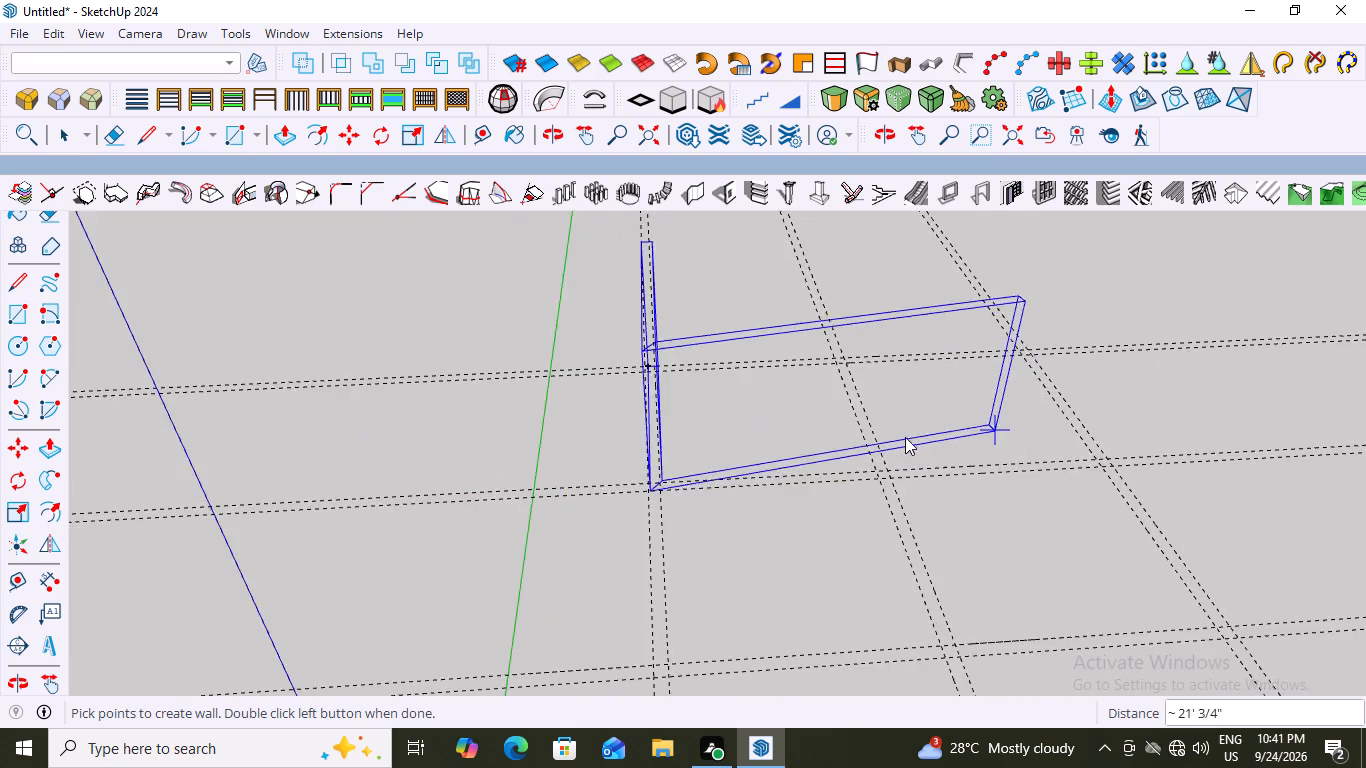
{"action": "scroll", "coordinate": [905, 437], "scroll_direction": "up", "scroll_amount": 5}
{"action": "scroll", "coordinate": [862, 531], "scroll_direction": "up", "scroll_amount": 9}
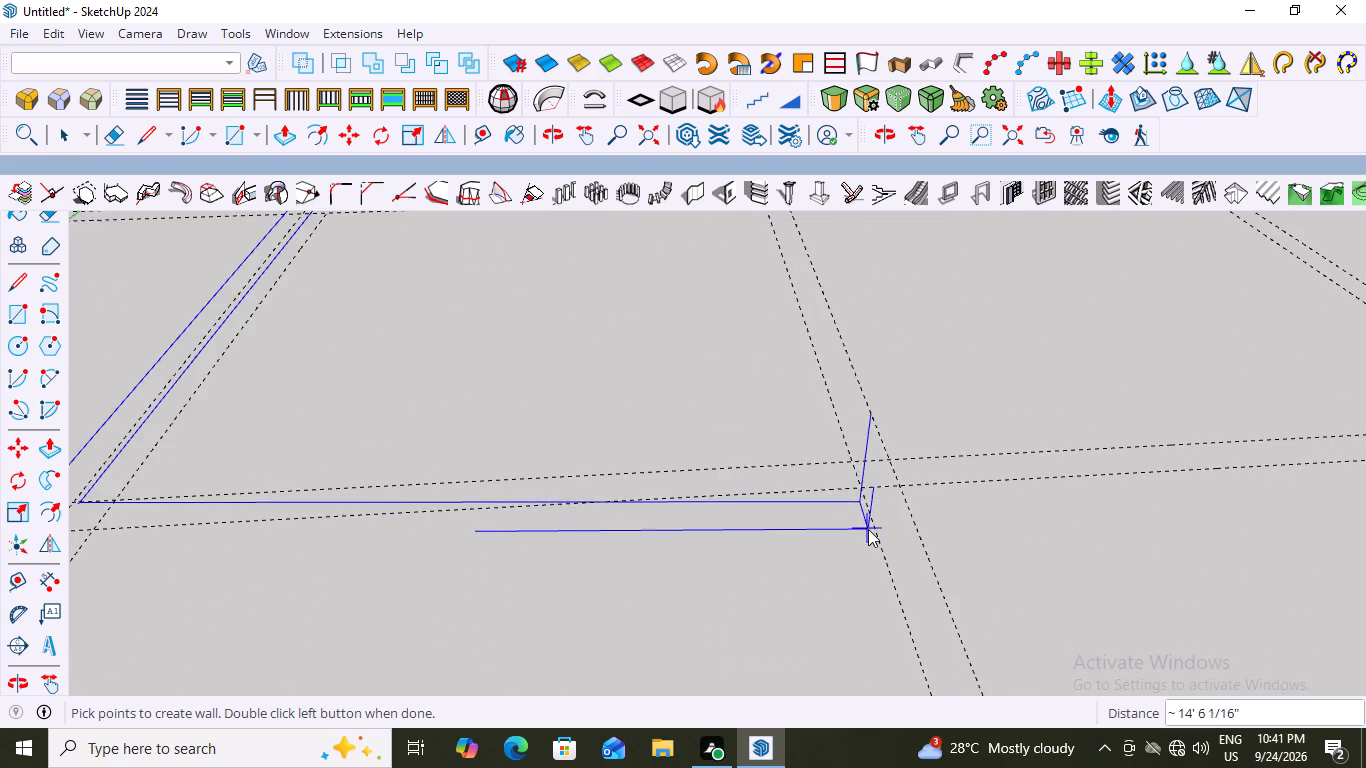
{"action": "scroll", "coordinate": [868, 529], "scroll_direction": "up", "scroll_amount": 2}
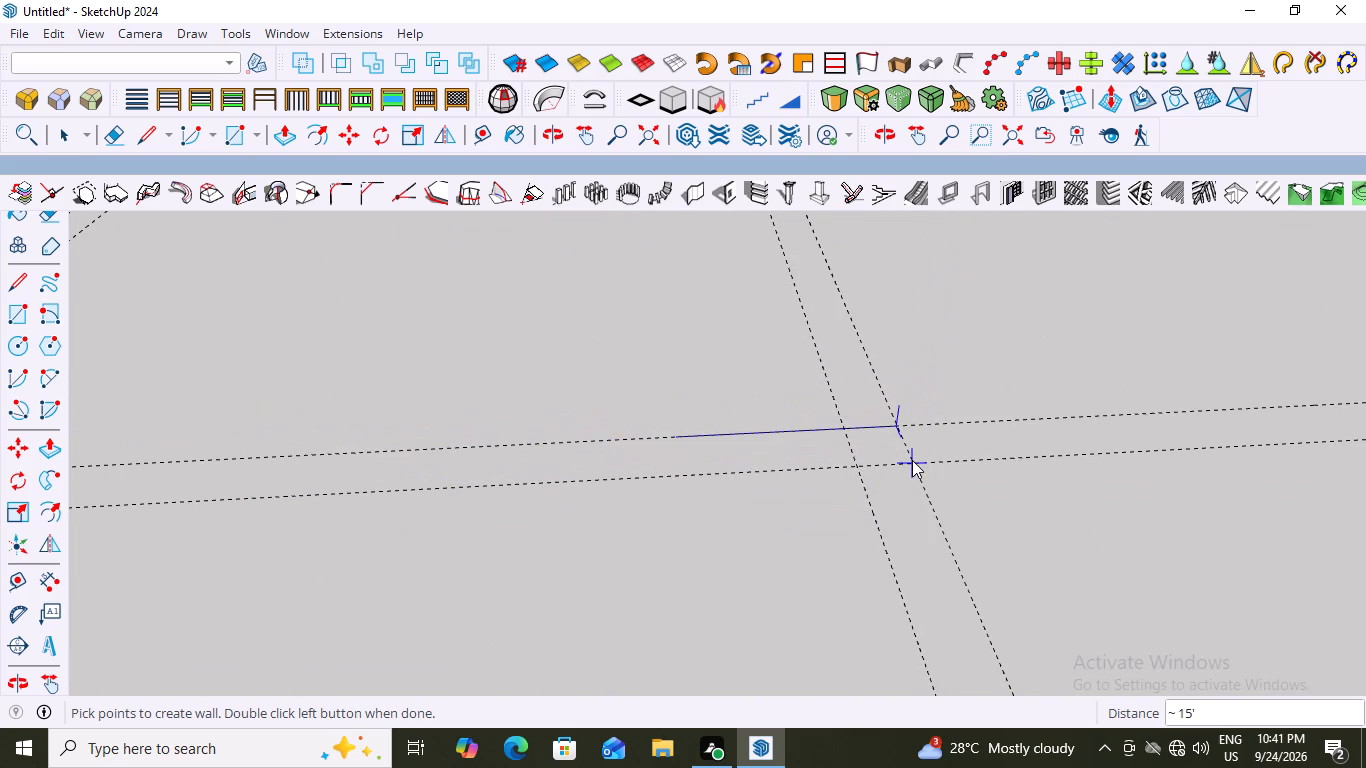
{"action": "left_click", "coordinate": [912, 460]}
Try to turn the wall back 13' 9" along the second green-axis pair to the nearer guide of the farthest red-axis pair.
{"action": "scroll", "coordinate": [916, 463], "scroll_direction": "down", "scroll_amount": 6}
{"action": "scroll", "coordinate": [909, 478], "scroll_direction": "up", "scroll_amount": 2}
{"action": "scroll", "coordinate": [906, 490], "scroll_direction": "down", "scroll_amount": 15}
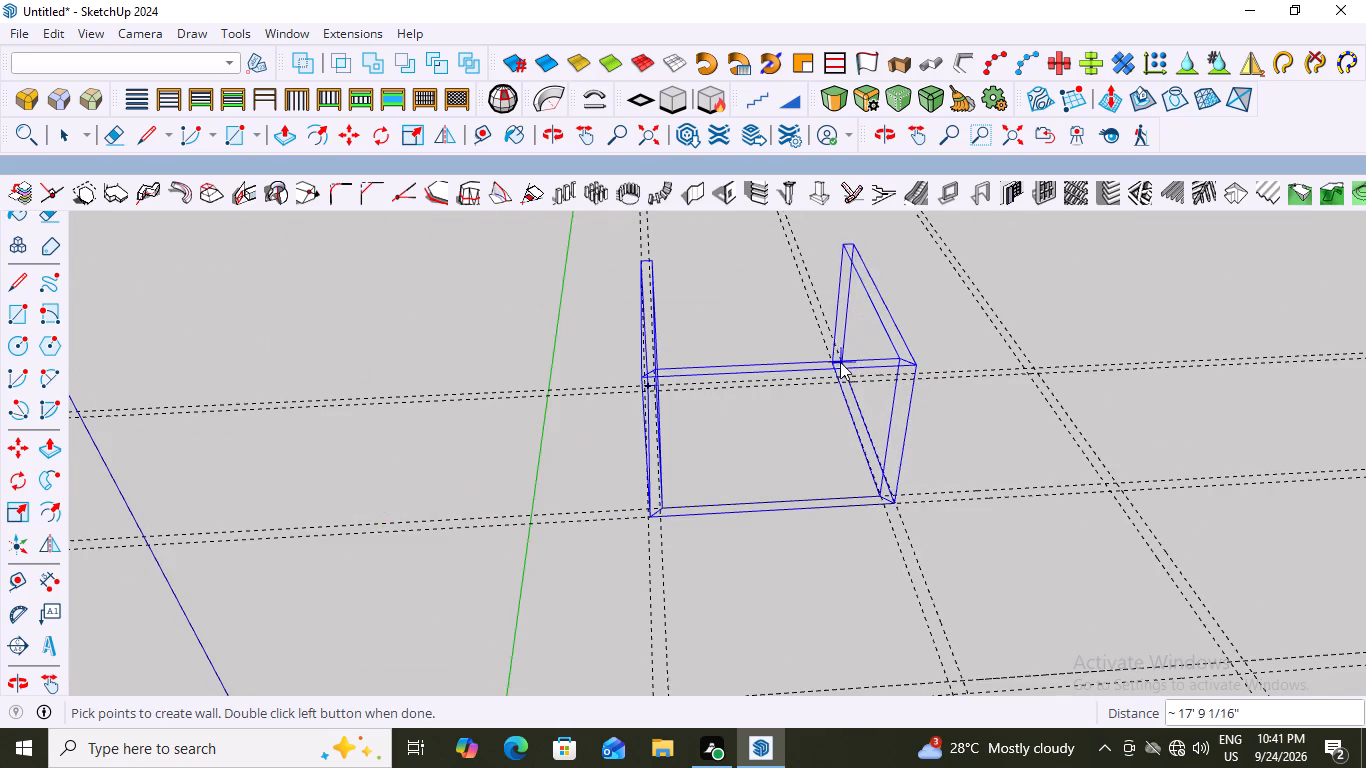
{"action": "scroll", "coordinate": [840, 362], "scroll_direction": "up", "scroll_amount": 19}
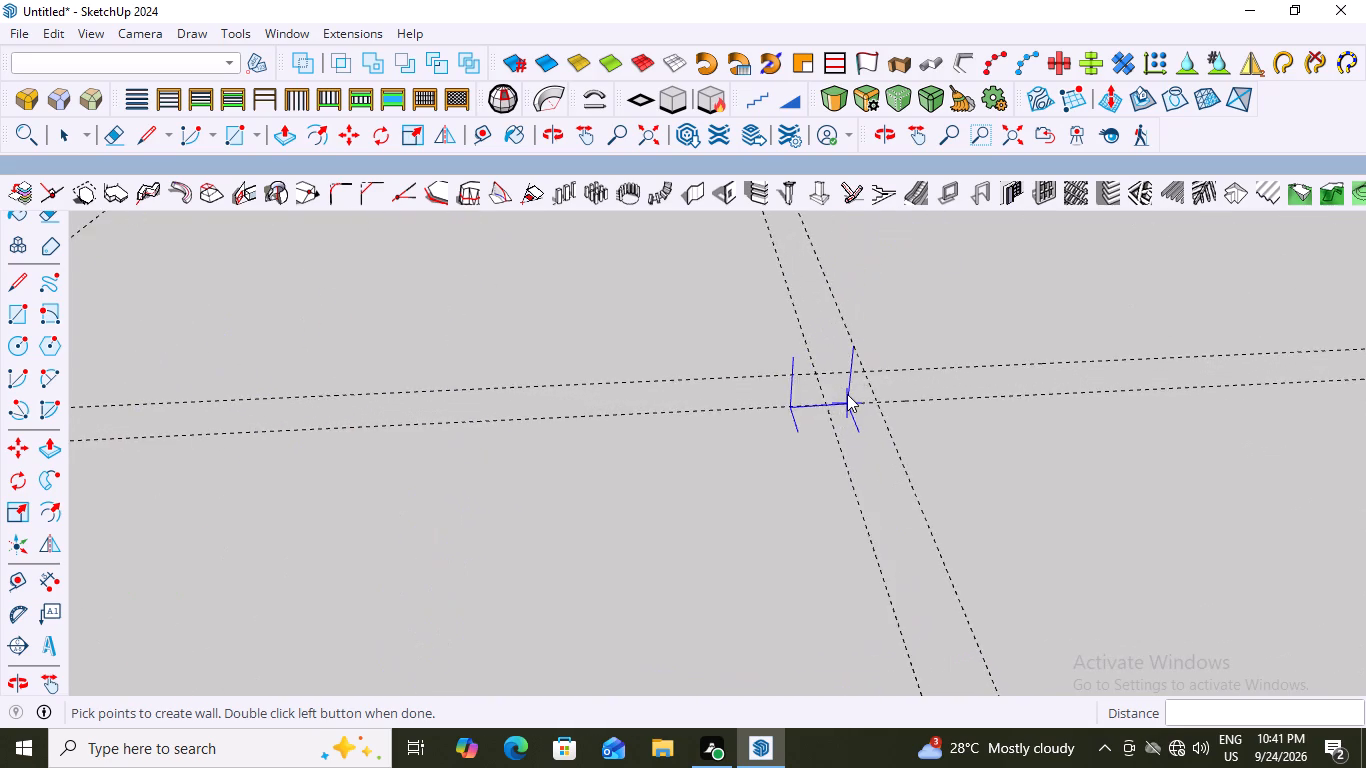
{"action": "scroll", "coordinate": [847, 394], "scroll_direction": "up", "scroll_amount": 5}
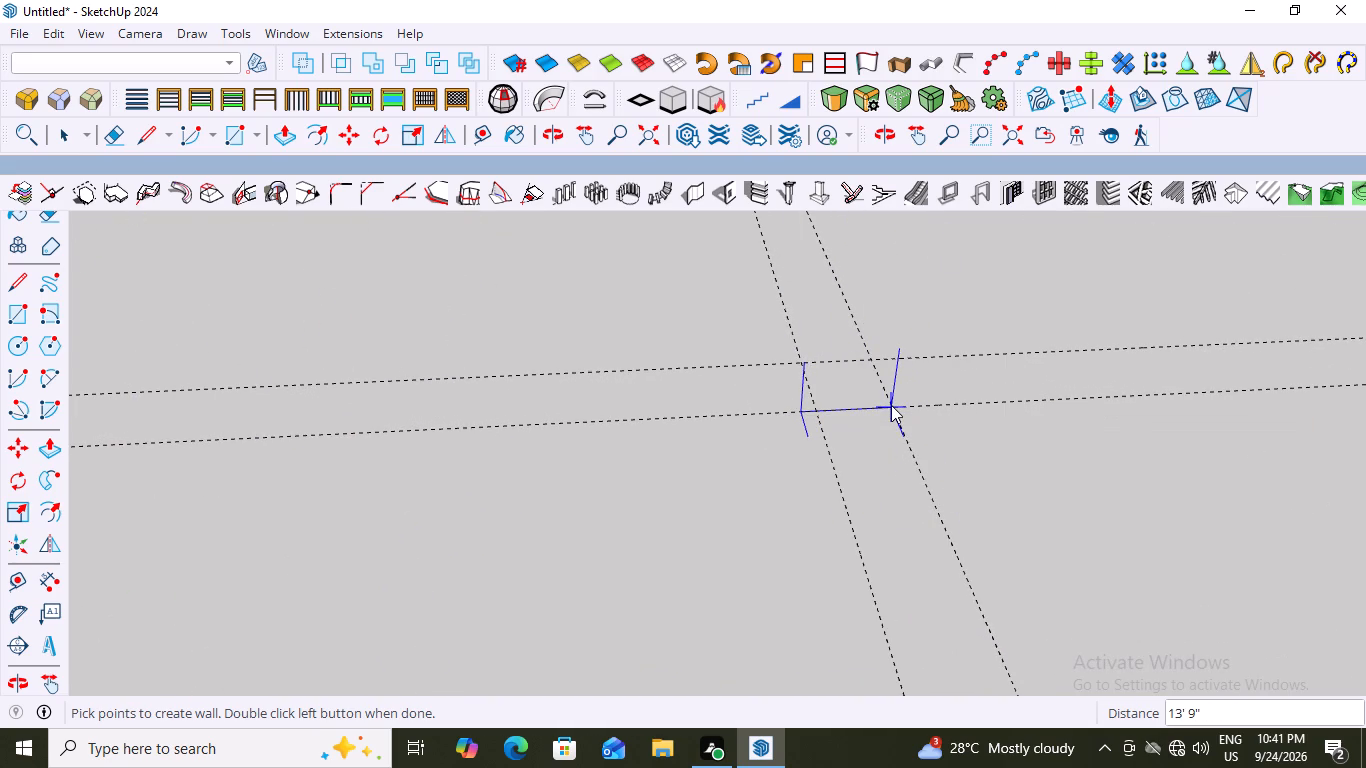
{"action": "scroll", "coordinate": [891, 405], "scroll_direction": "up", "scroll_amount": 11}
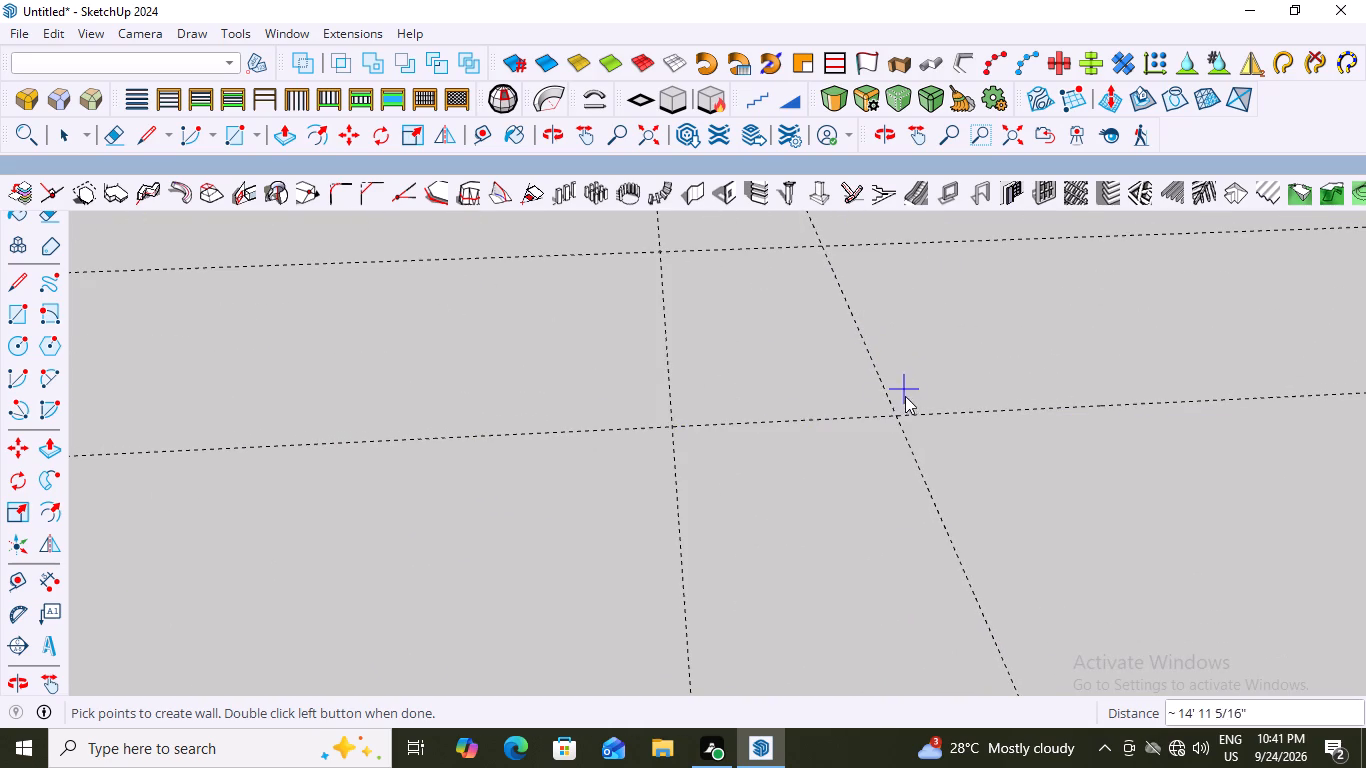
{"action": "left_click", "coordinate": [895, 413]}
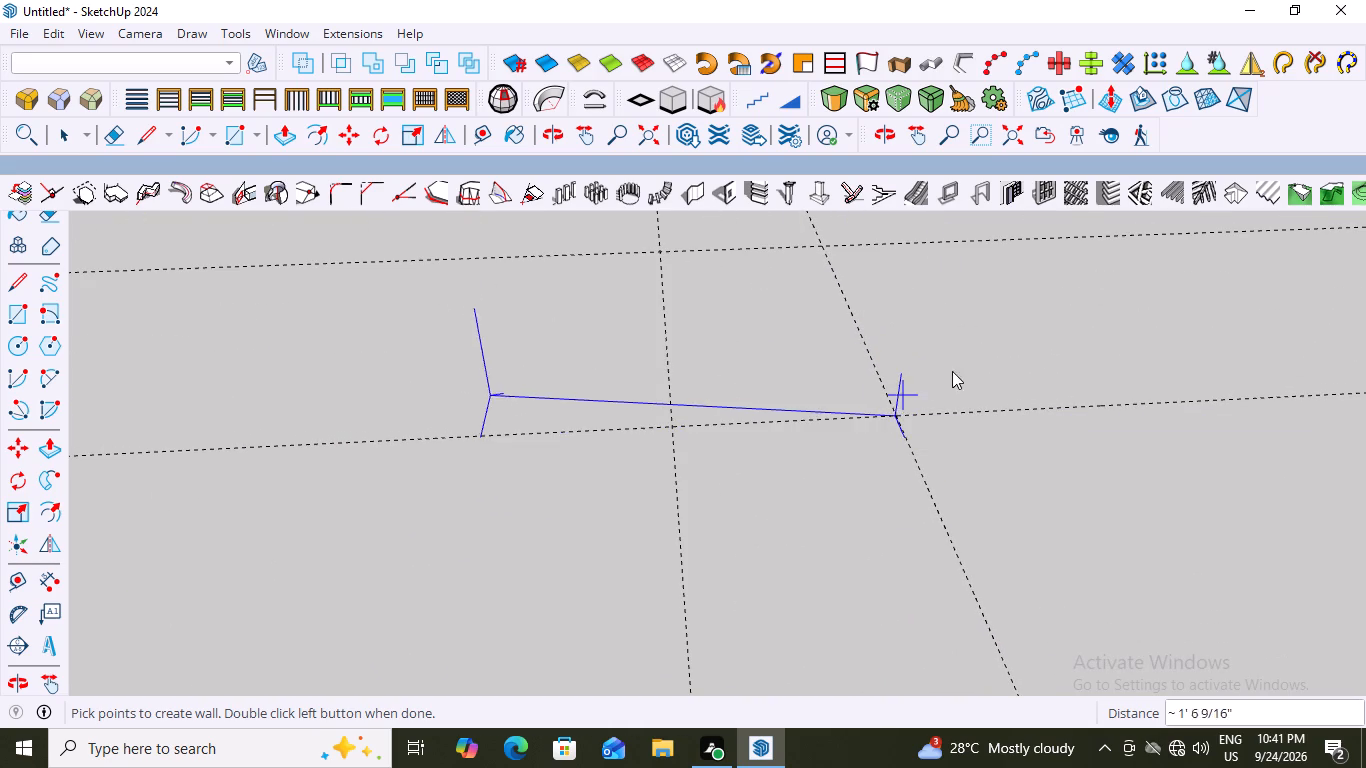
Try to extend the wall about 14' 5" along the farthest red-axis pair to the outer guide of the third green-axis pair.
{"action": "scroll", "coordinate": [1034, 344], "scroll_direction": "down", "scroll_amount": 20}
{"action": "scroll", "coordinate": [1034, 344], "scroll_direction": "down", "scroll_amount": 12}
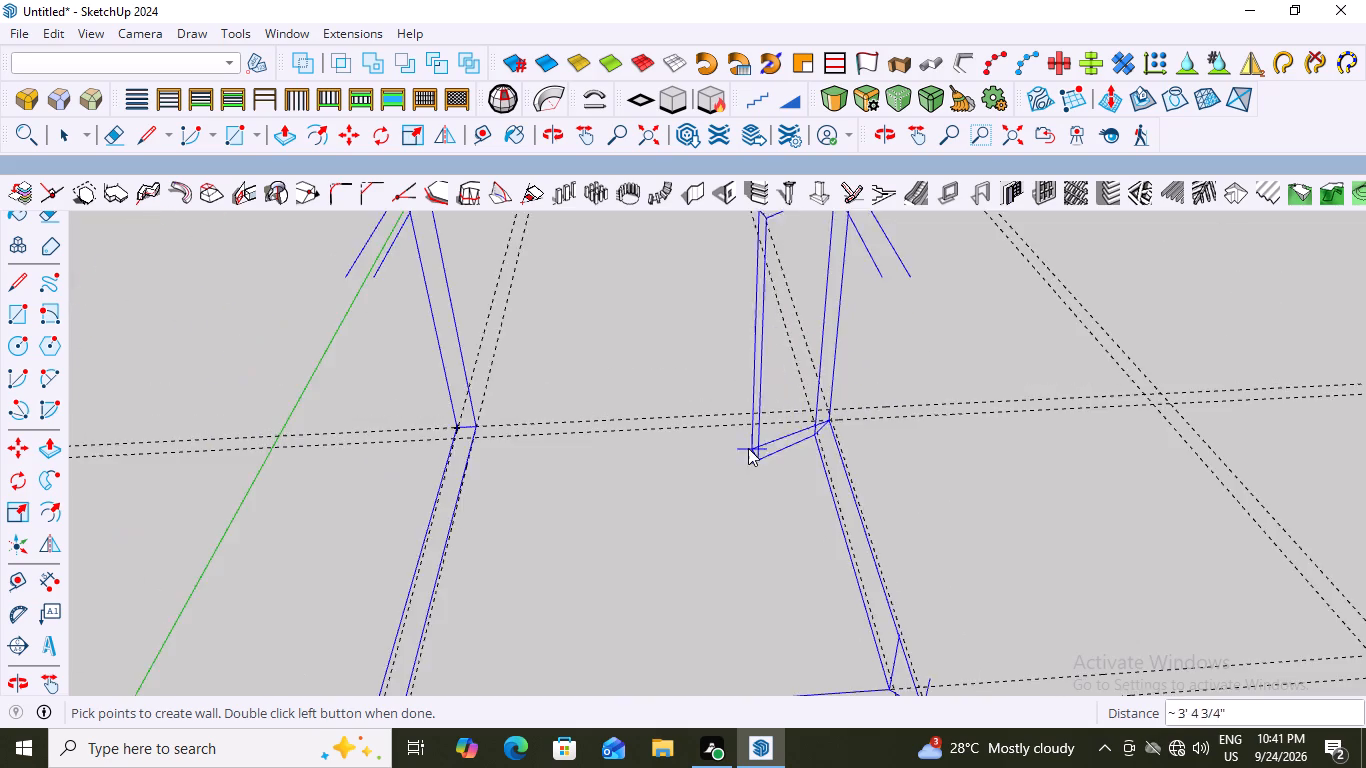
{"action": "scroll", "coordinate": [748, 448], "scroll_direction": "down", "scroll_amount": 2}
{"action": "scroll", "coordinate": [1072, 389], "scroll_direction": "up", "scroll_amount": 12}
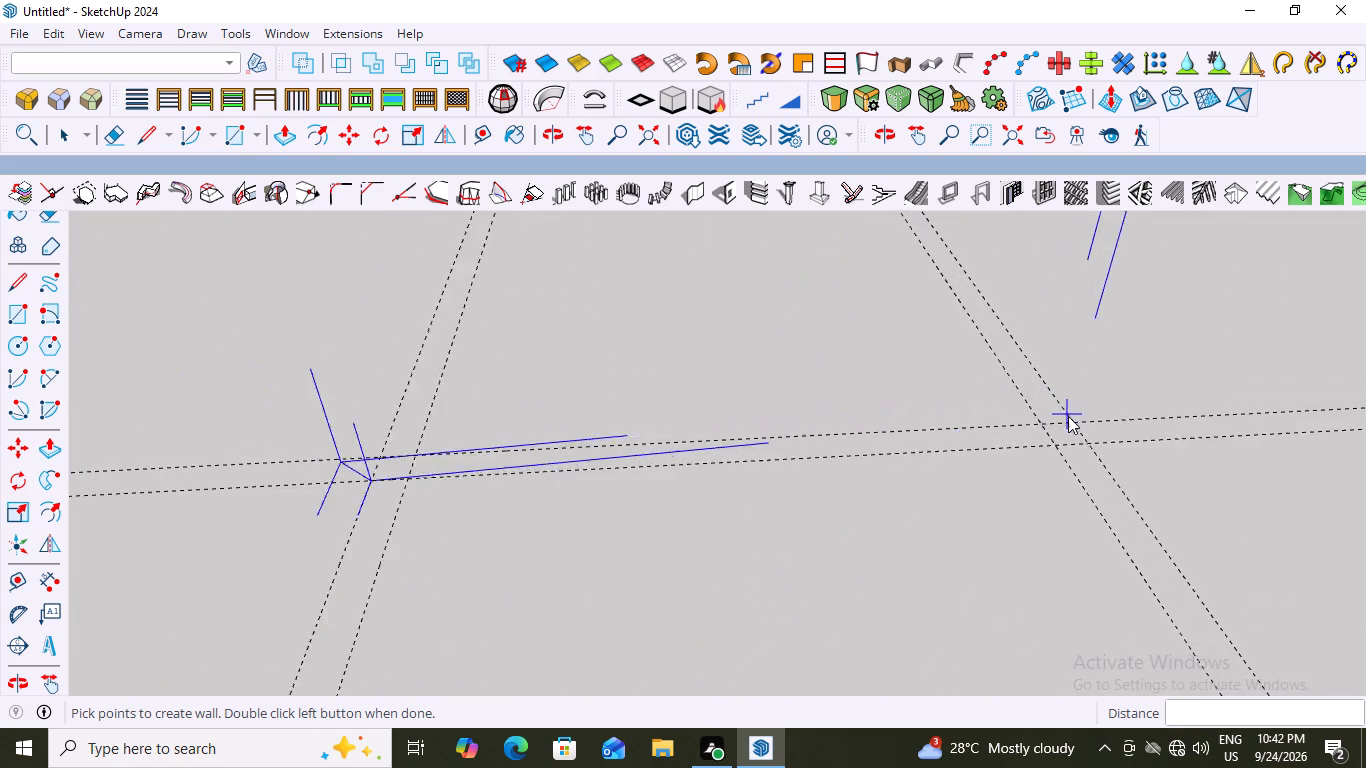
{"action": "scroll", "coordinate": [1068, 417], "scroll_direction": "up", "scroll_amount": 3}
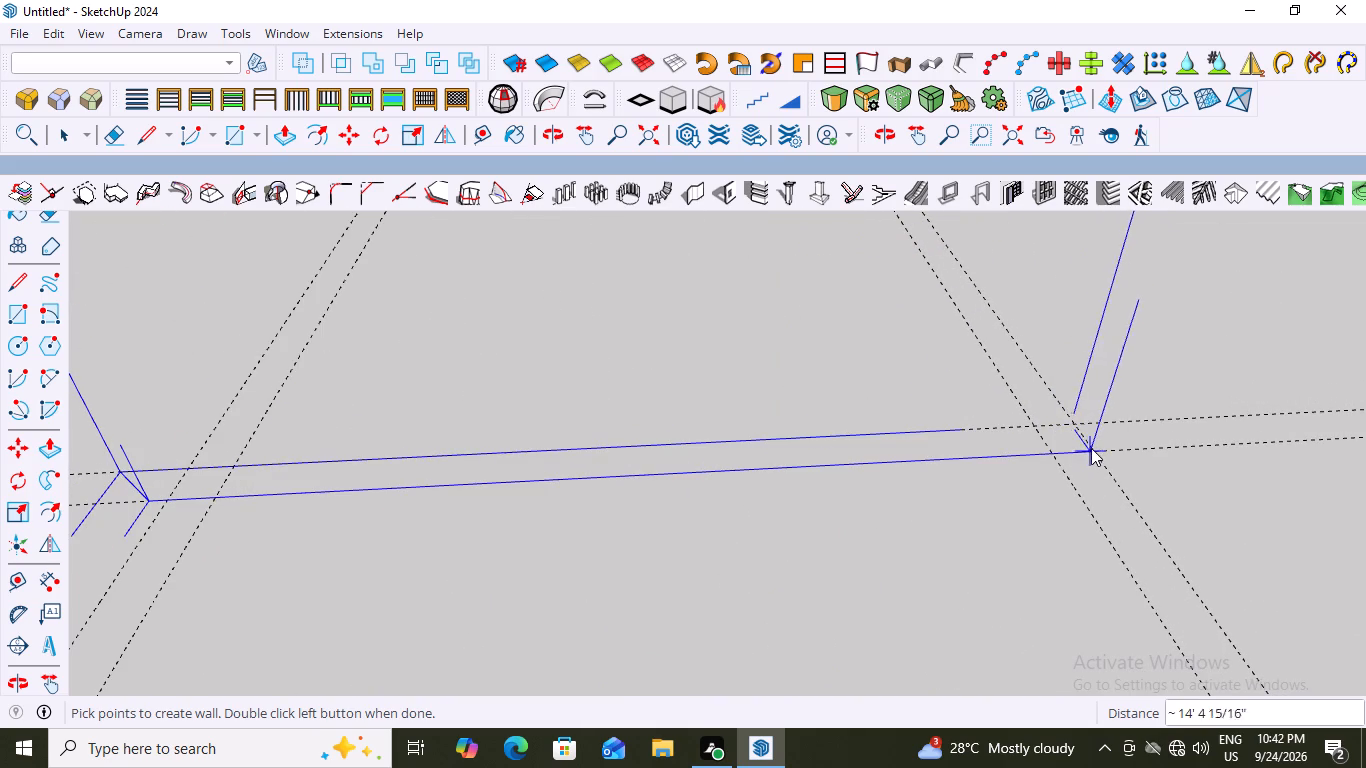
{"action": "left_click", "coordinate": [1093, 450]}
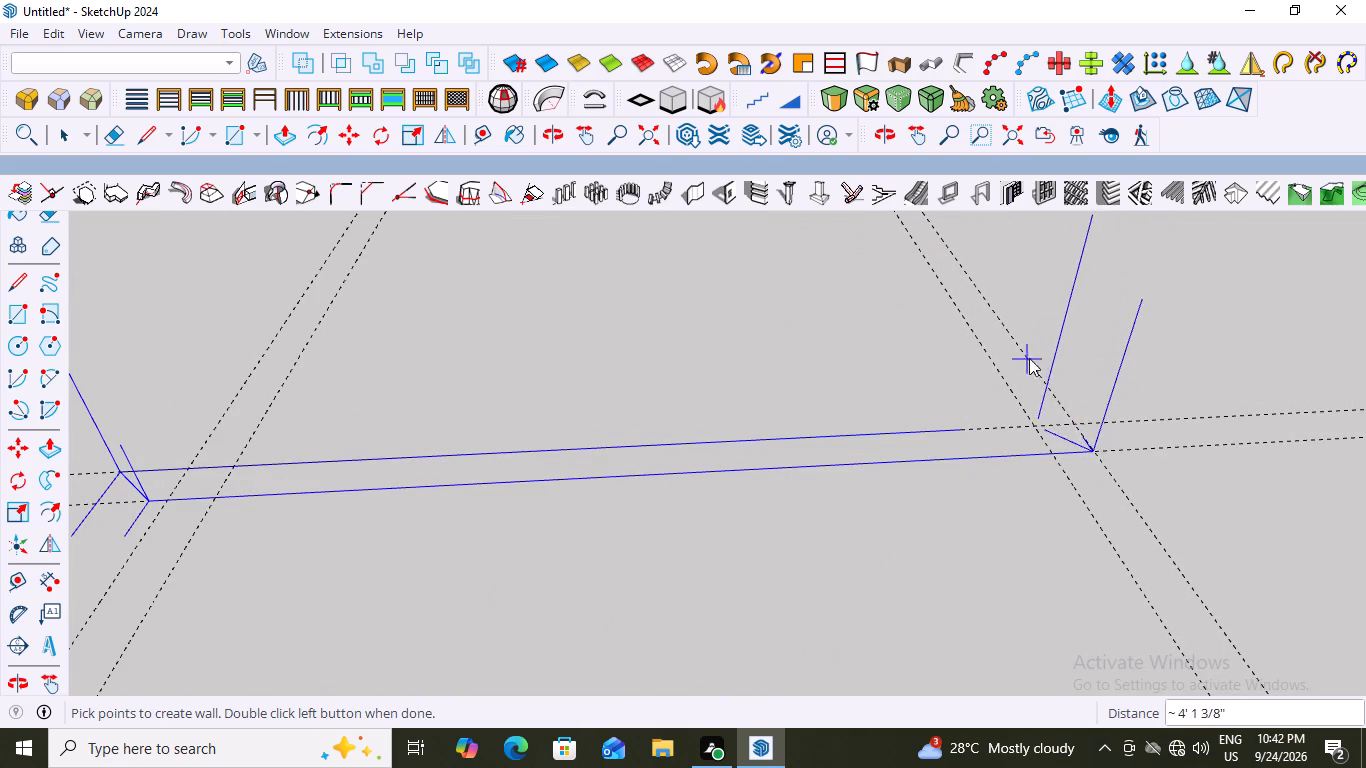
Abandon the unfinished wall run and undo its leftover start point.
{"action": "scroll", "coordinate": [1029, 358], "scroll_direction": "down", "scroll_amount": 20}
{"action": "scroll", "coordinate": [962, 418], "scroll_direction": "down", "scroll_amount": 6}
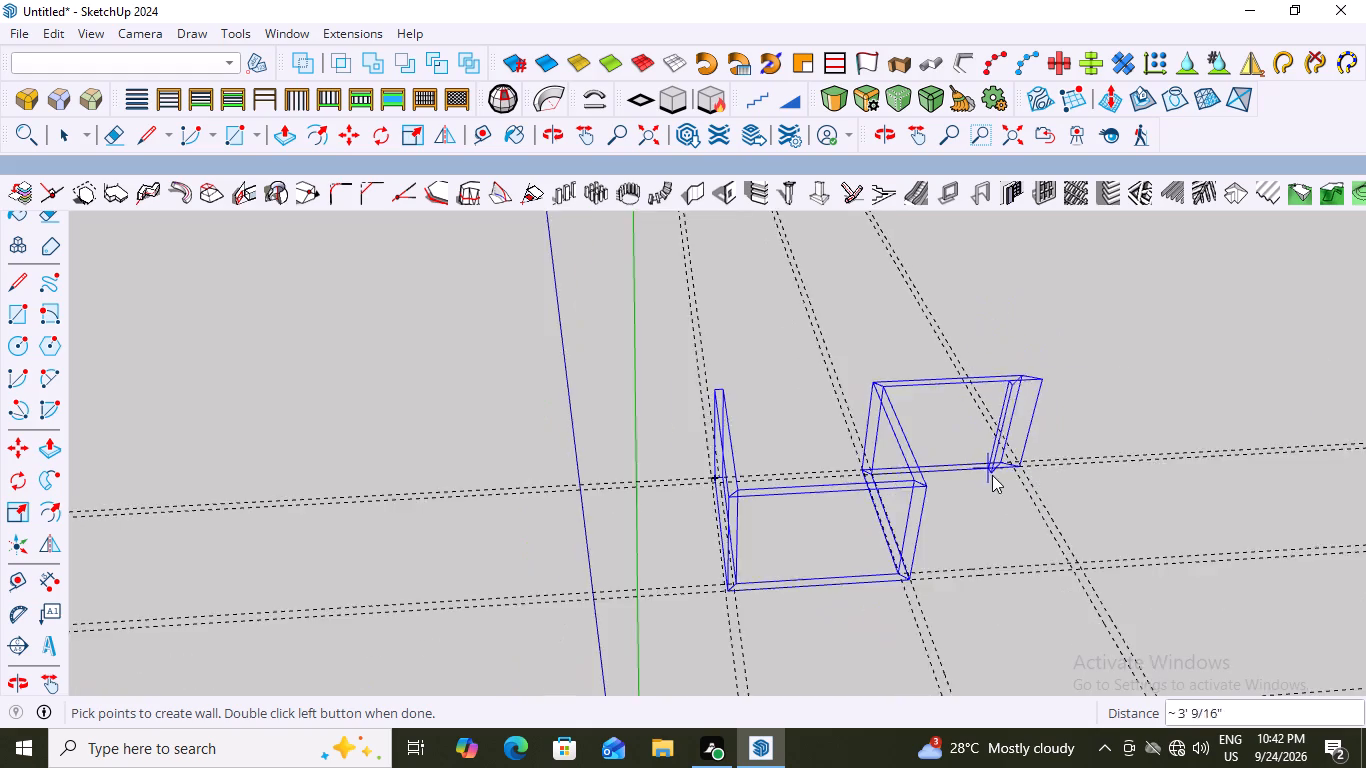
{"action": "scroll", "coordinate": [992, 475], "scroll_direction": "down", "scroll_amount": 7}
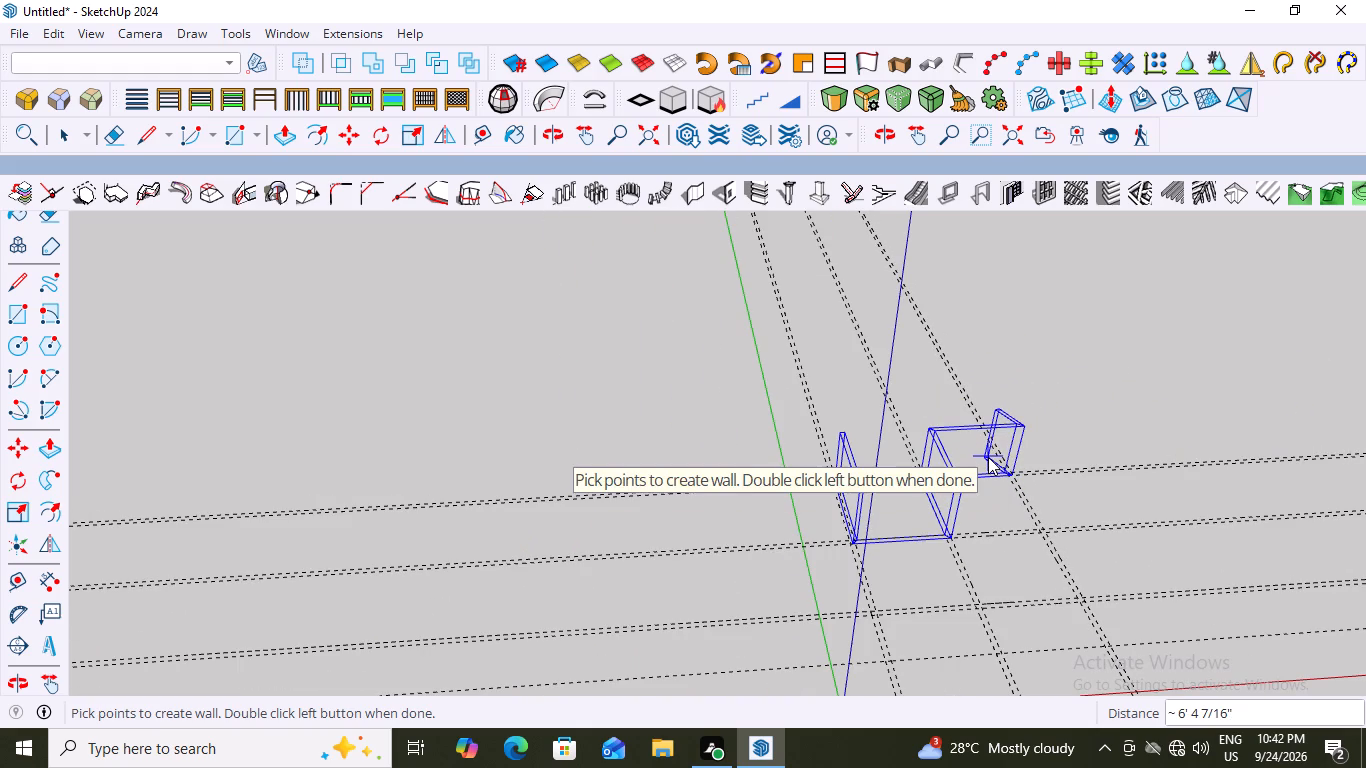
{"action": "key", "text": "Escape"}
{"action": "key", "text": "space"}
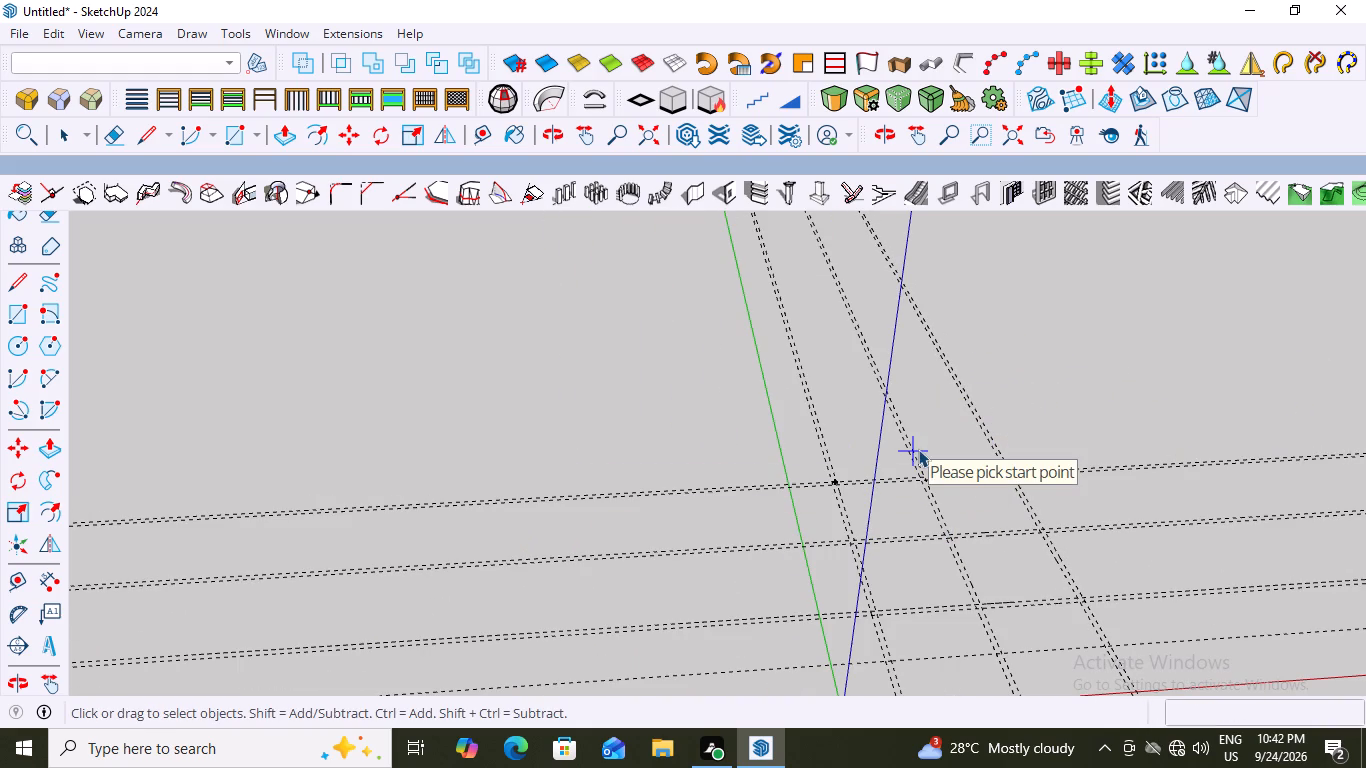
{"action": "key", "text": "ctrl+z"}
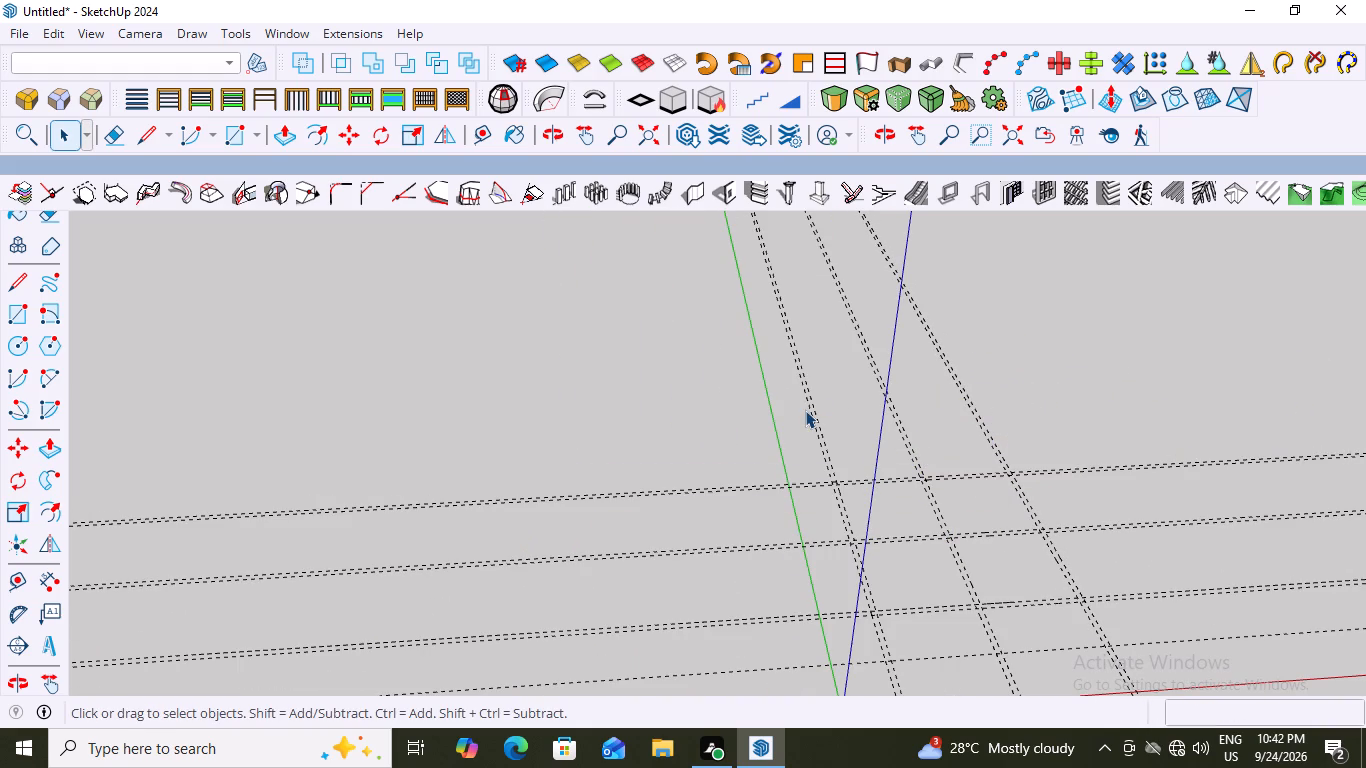
Start a new right-aligned vertical wall, 9" thick and 10' high, built as a group.
{"action": "scroll", "coordinate": [800, 394], "scroll_direction": "down", "scroll_amount": 4}
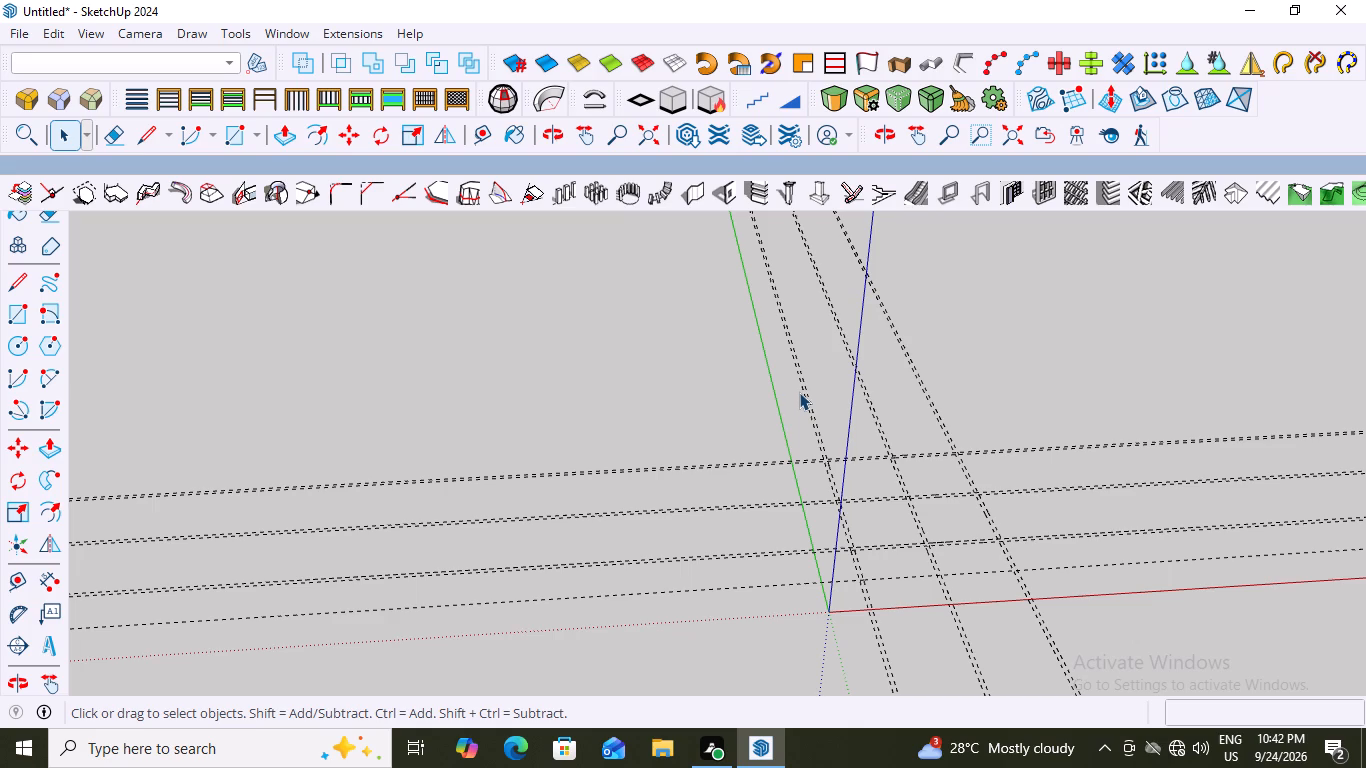
{"action": "scroll", "coordinate": [903, 486], "scroll_direction": "up", "scroll_amount": 14}
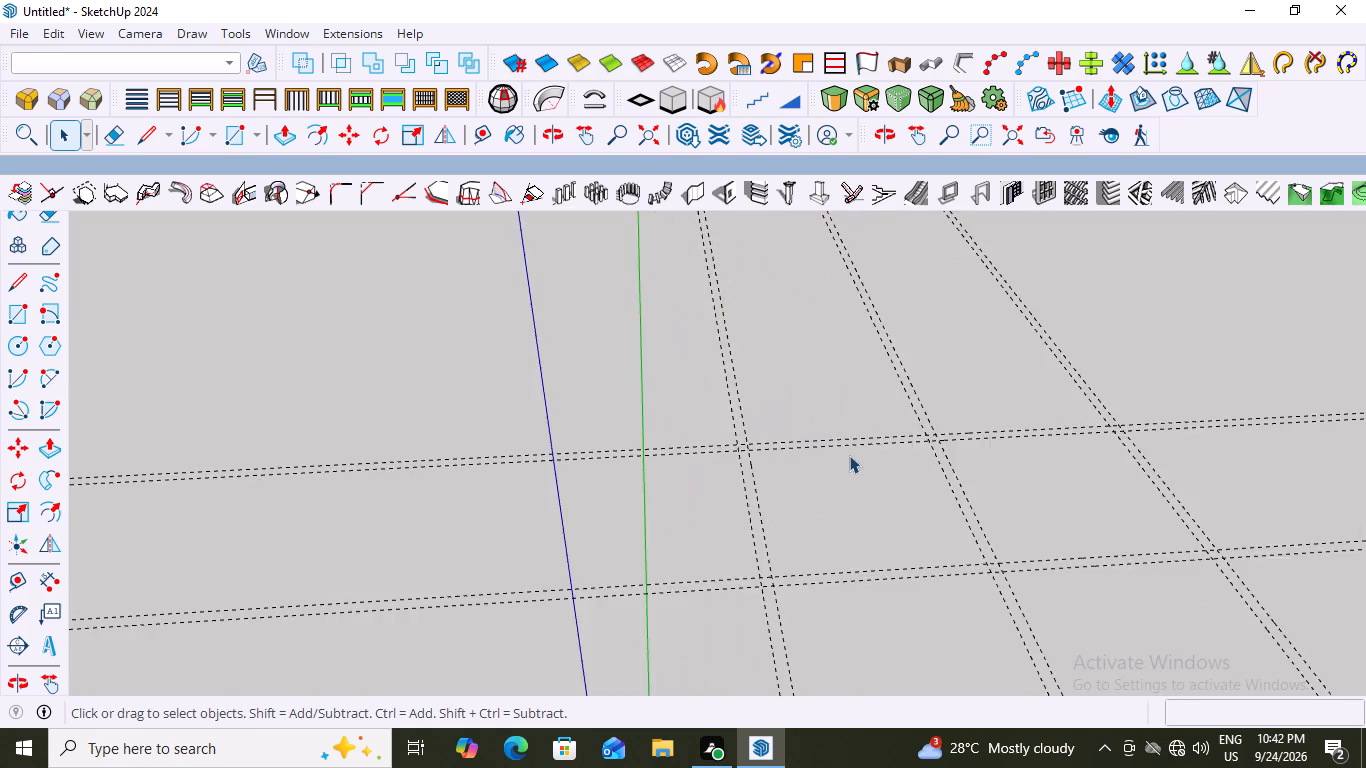
{"action": "scroll", "coordinate": [788, 487], "scroll_direction": "up", "scroll_amount": 3}
{"action": "scroll", "coordinate": [613, 395], "scroll_direction": "down", "scroll_amount": 12}
{"action": "scroll", "coordinate": [819, 605], "scroll_direction": "up", "scroll_amount": 4}
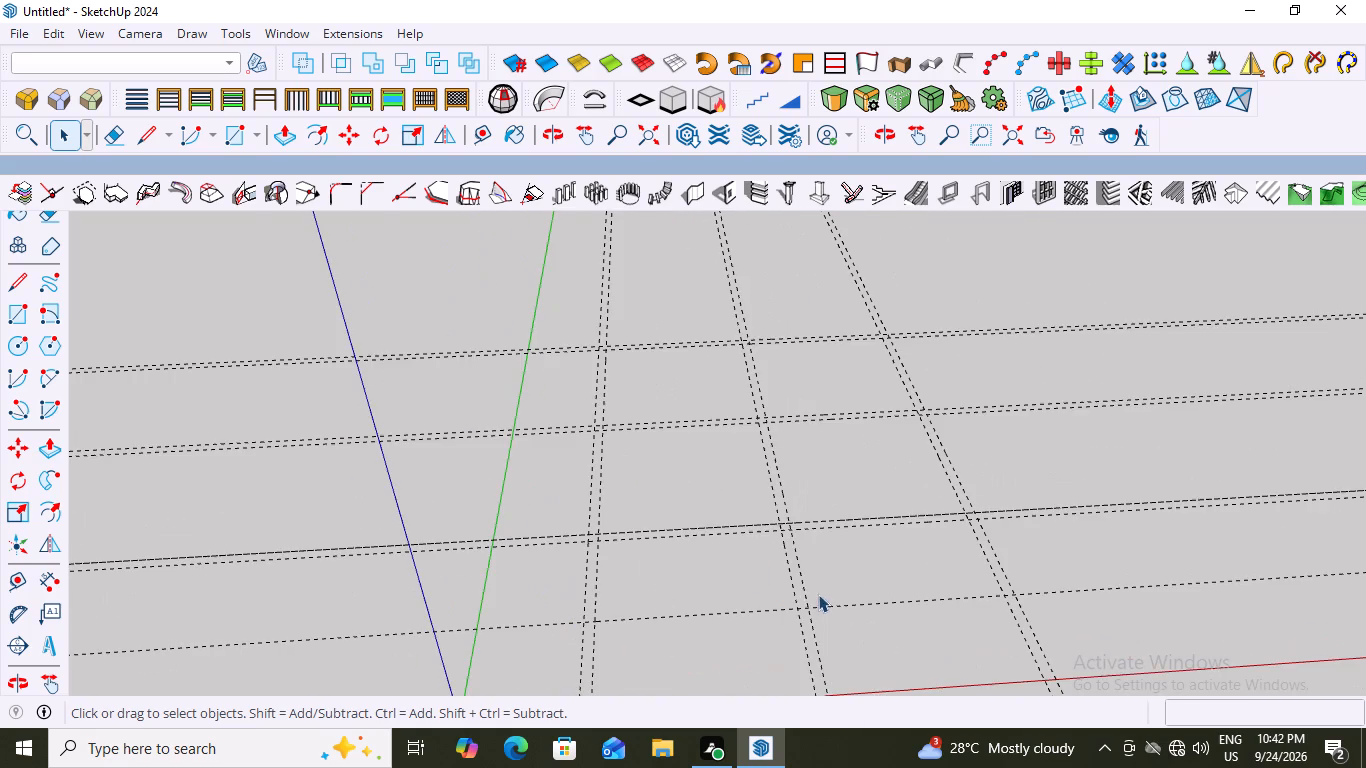
{"action": "scroll", "coordinate": [612, 324], "scroll_direction": "up", "scroll_amount": 18}
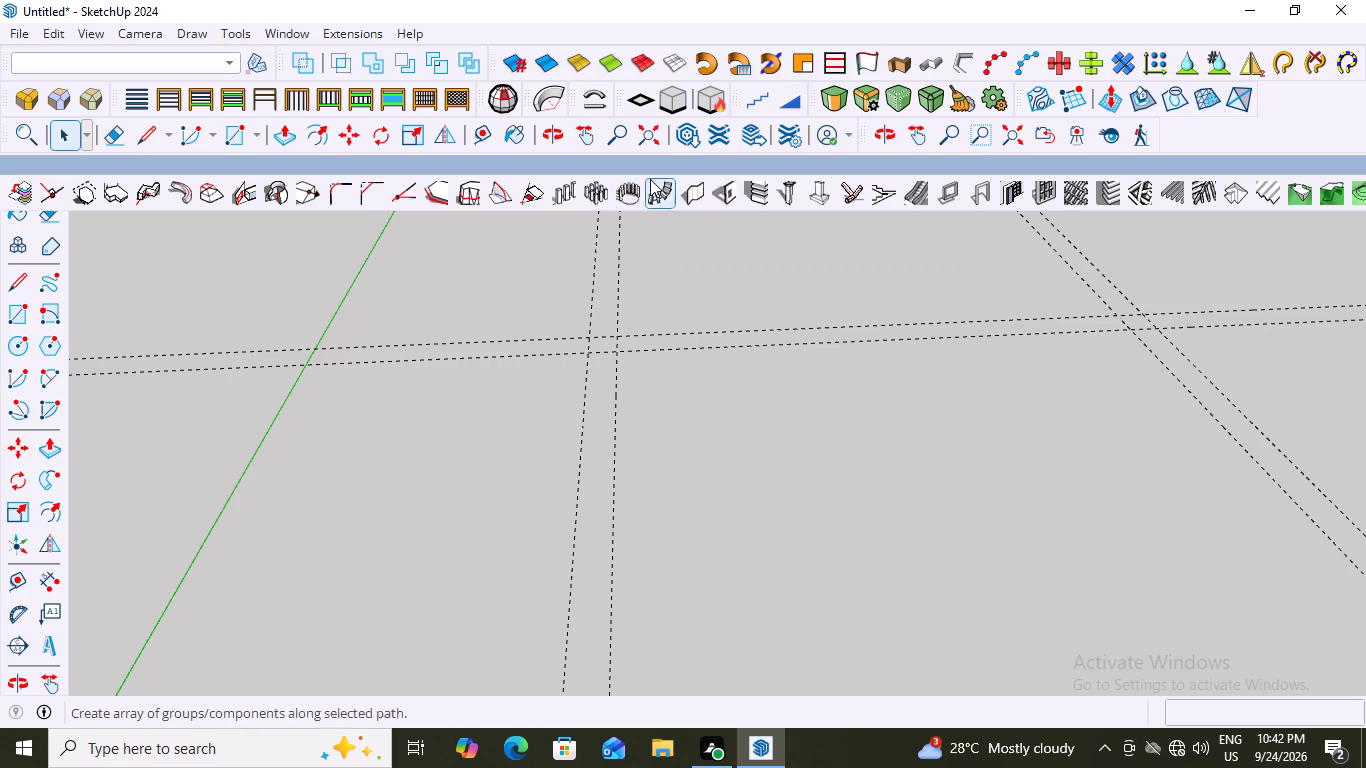
{"action": "left_click", "coordinate": [691, 191]}
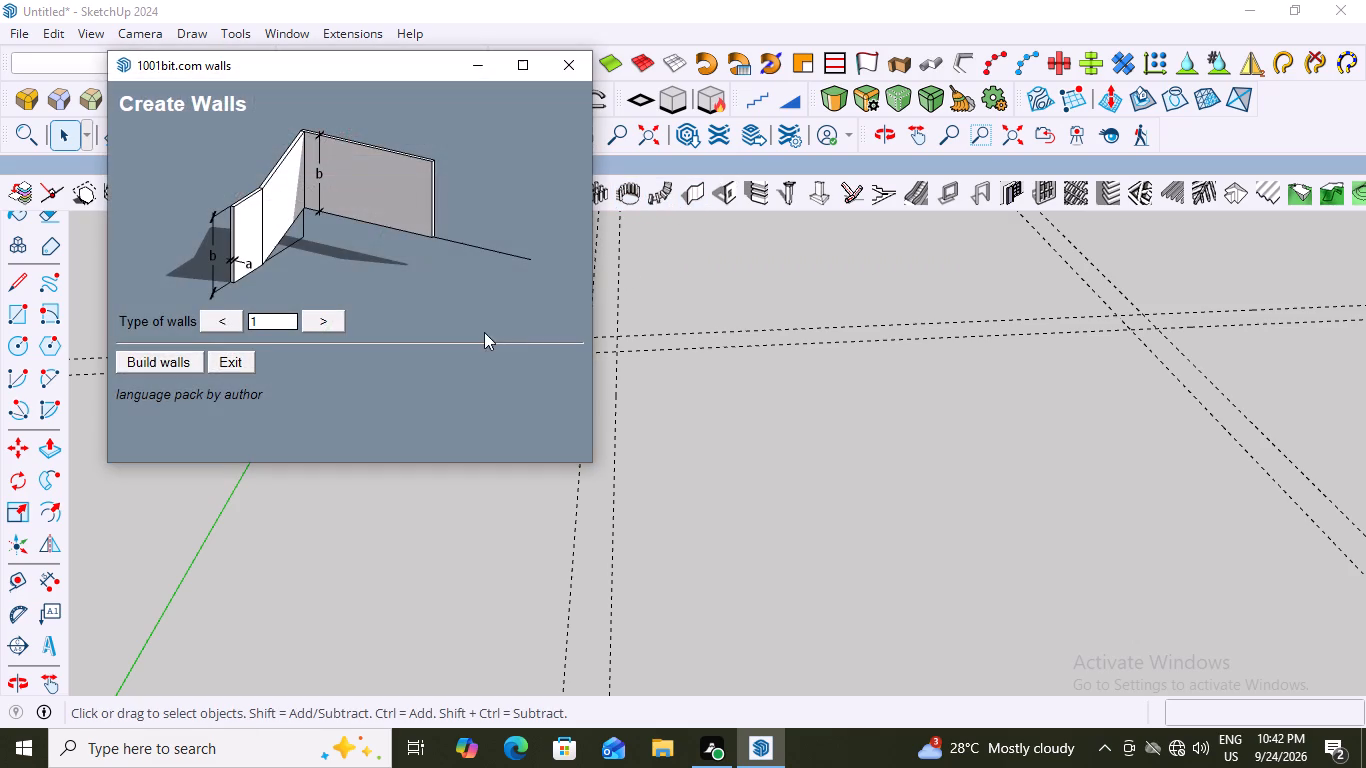
{"action": "left_click", "coordinate": [141, 360]}
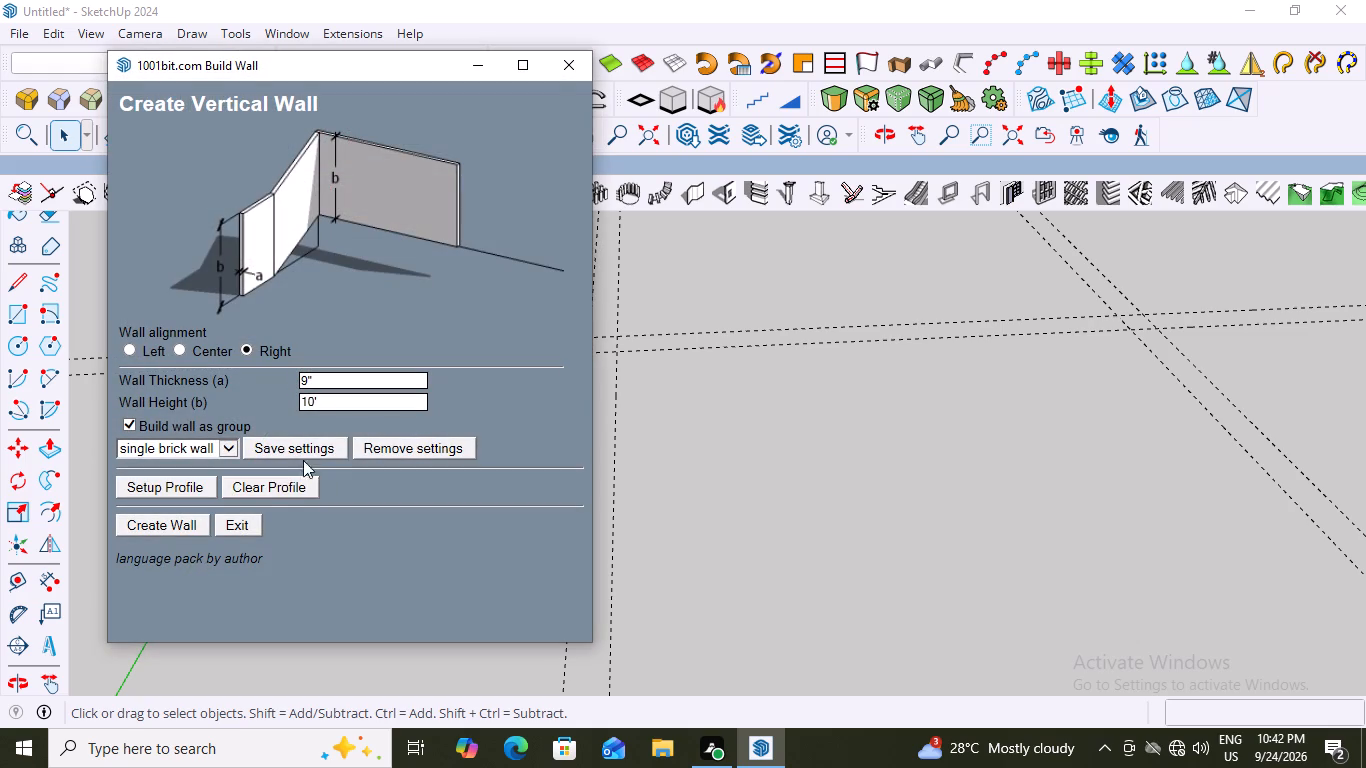
{"action": "double_click", "coordinate": [157, 520]}
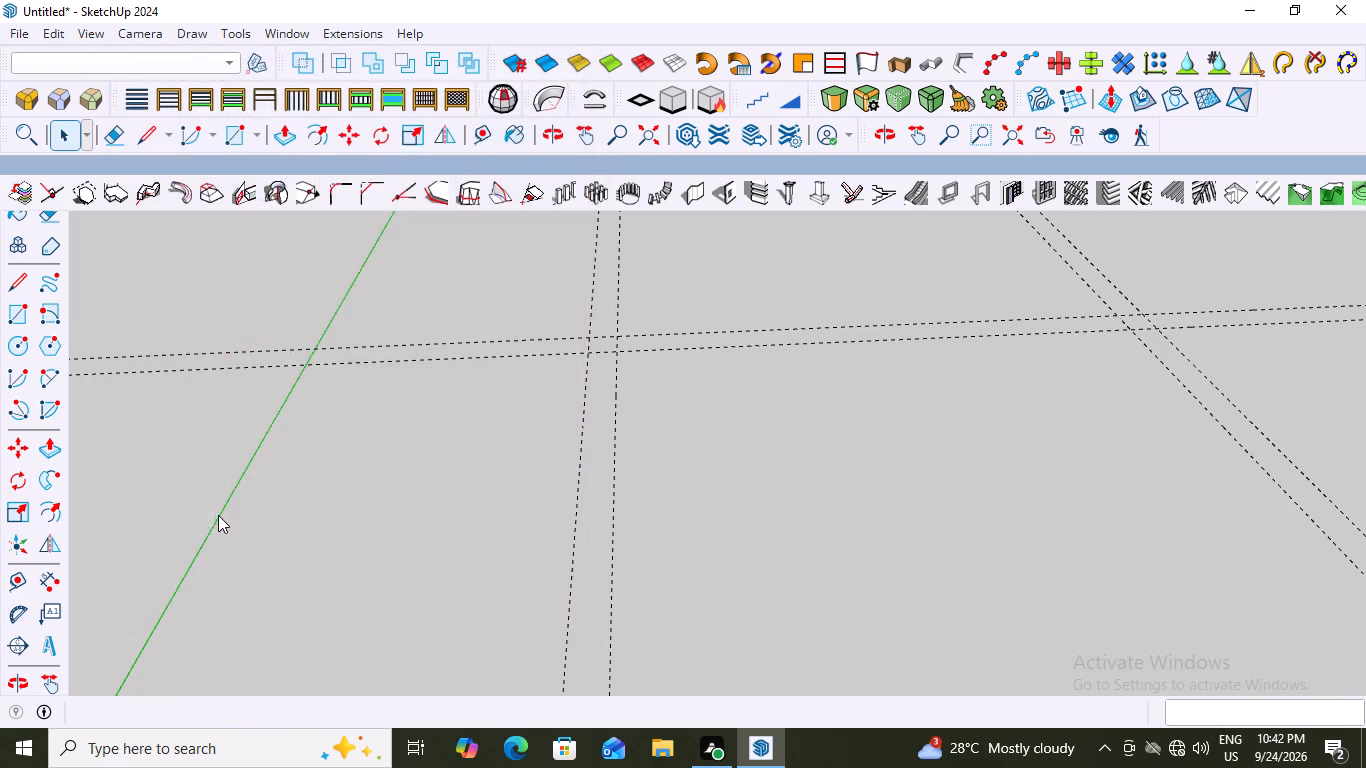
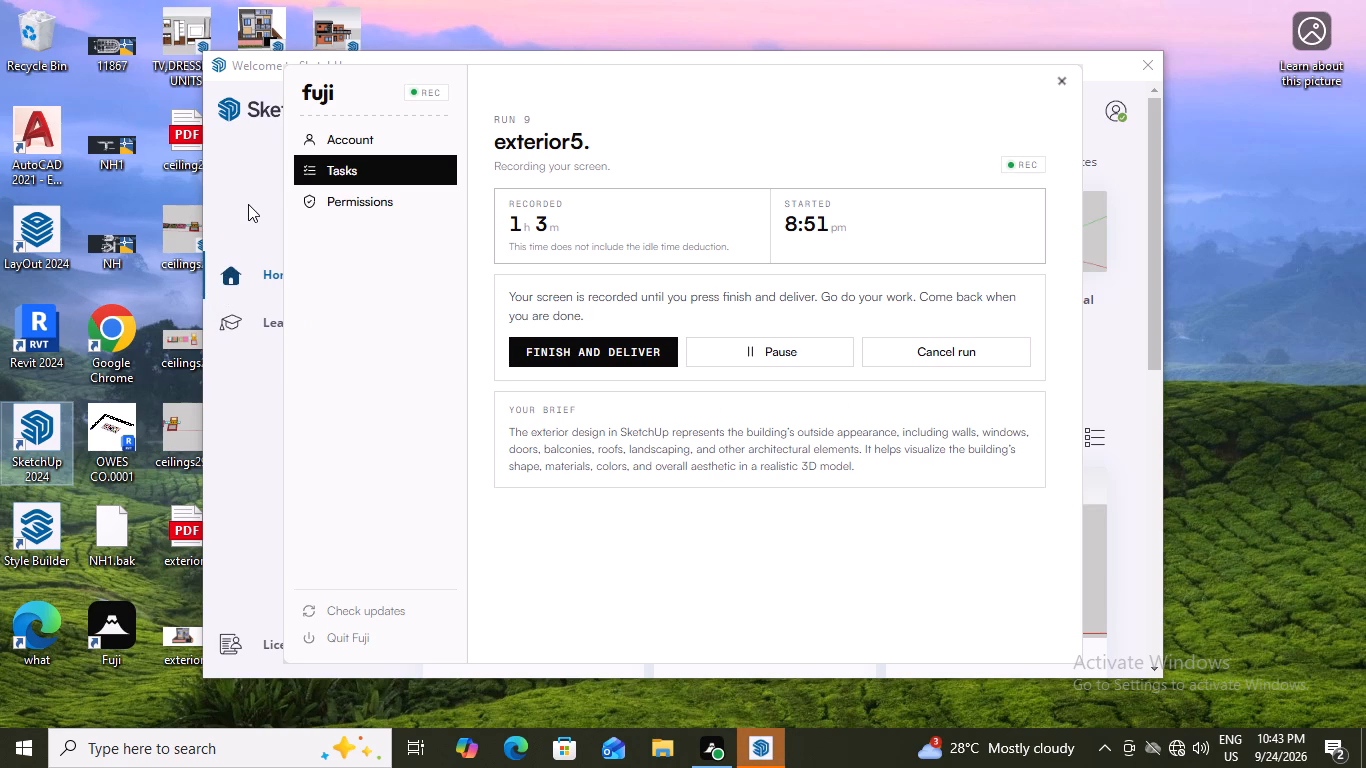
Switch to SketchUp and open the recovered Untitled model from the recent files.
{"action": "left_click", "coordinate": [752, 748]}
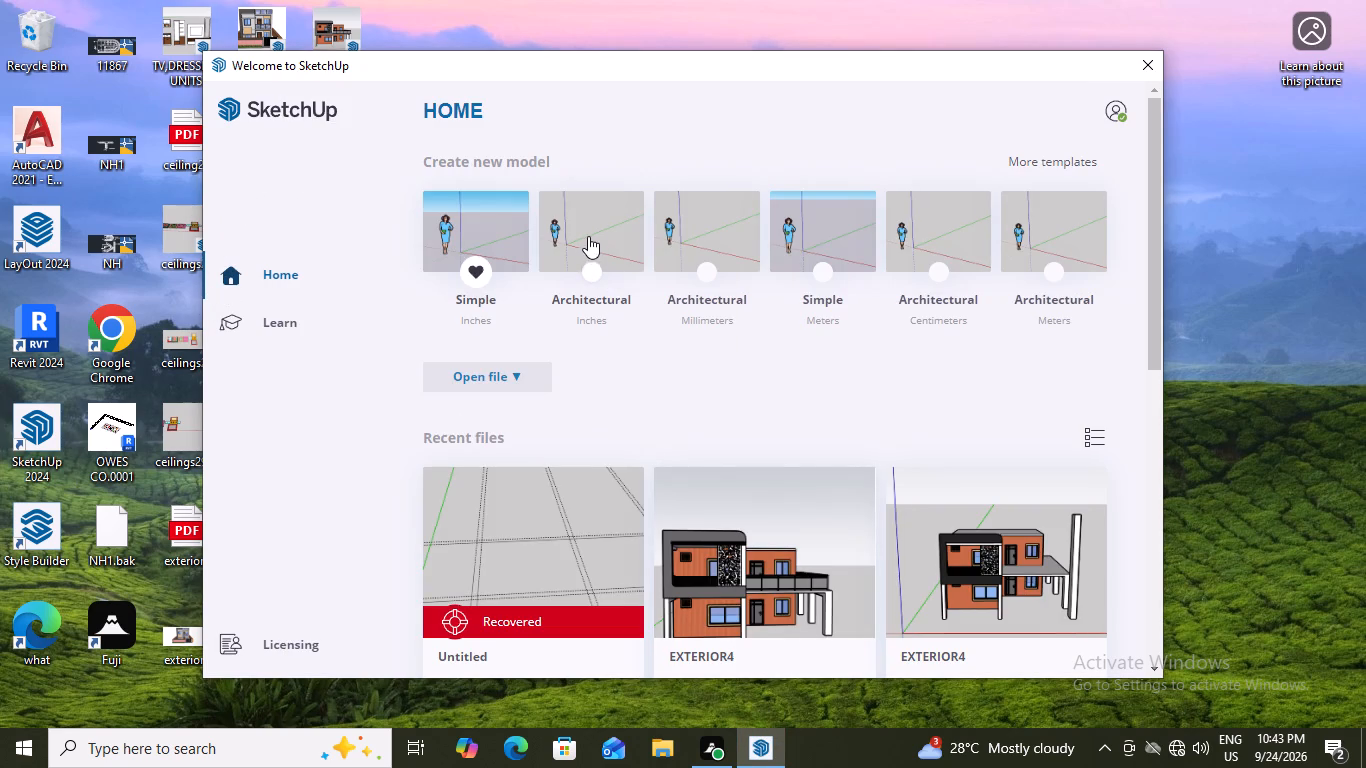
{"action": "left_click", "coordinate": [579, 519]}
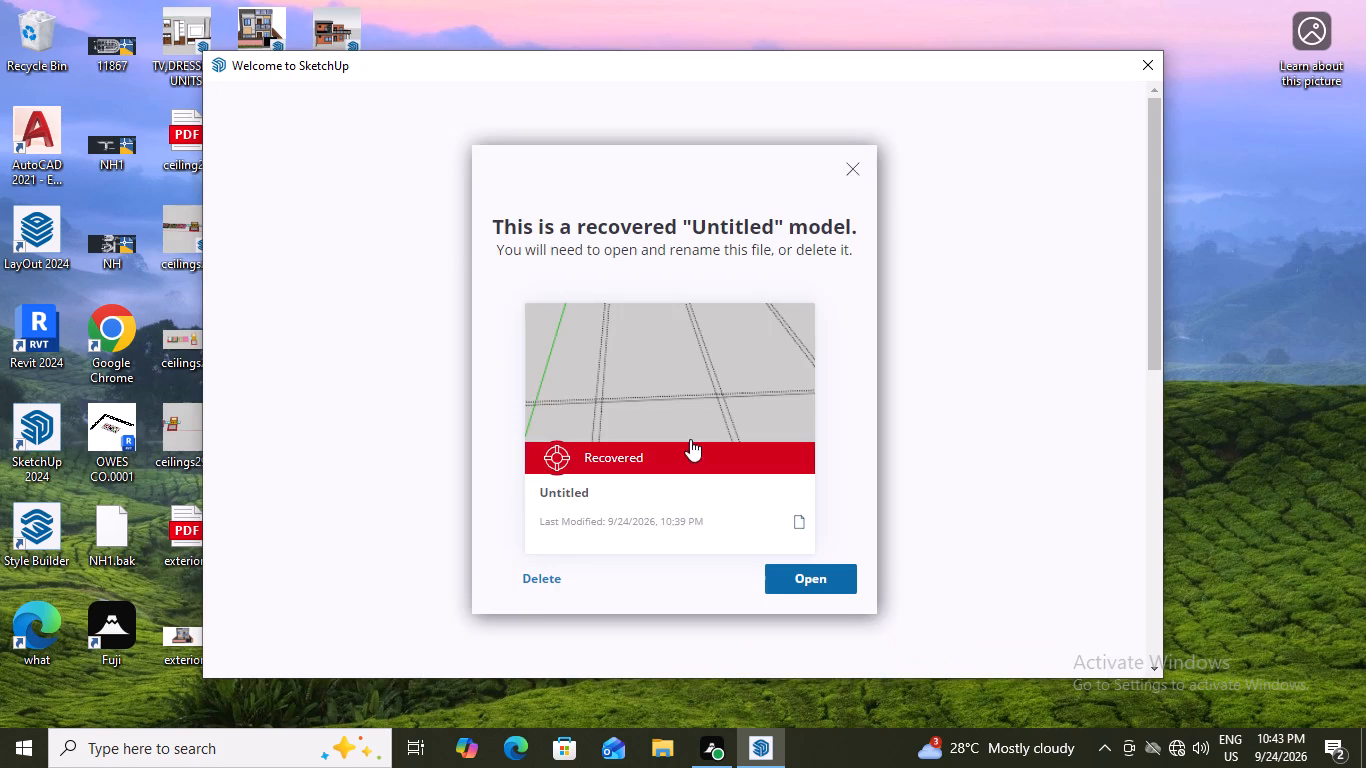
{"action": "left_click", "coordinate": [797, 577]}
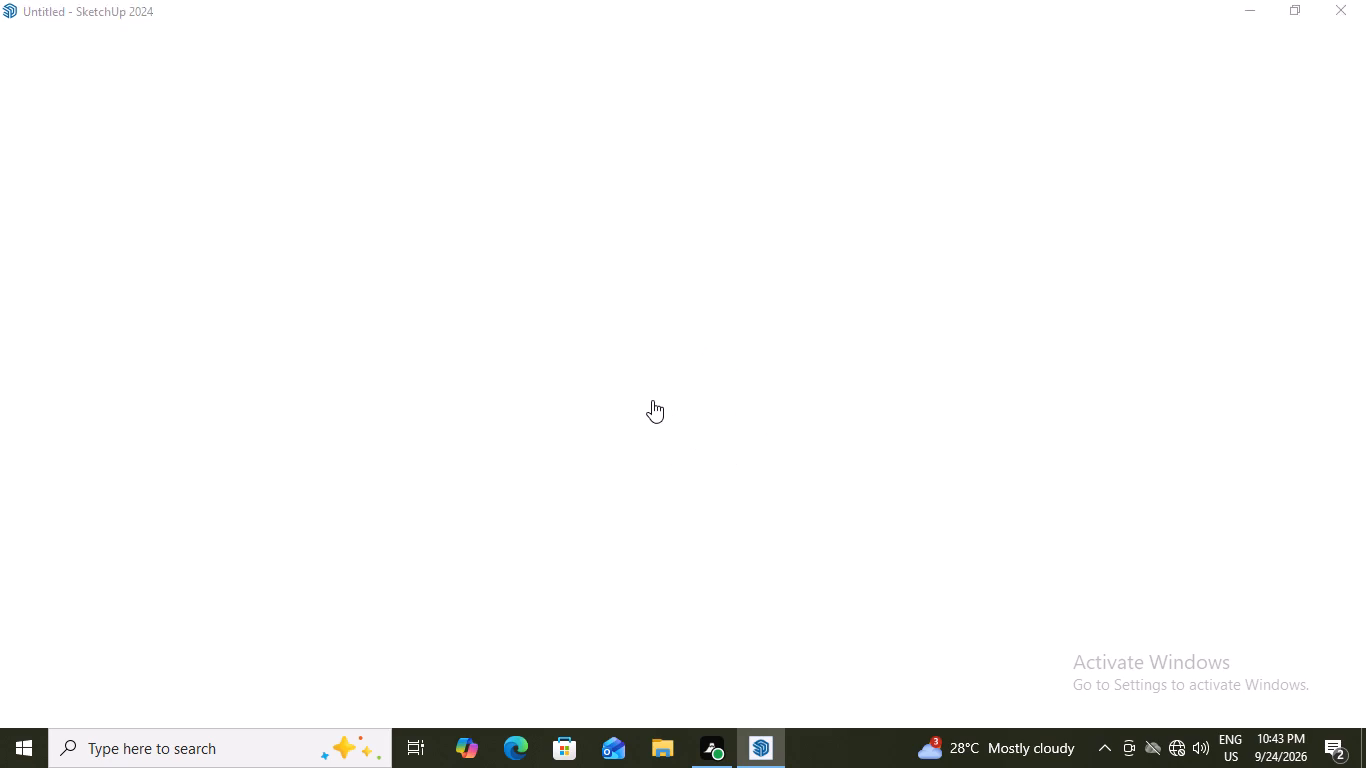
Set up a 1001bit type 1 vertical wall, right-aligned and built as a group, with a thickness of 9".
{"action": "scroll", "coordinate": [623, 417], "scroll_direction": "down", "scroll_amount": 6}
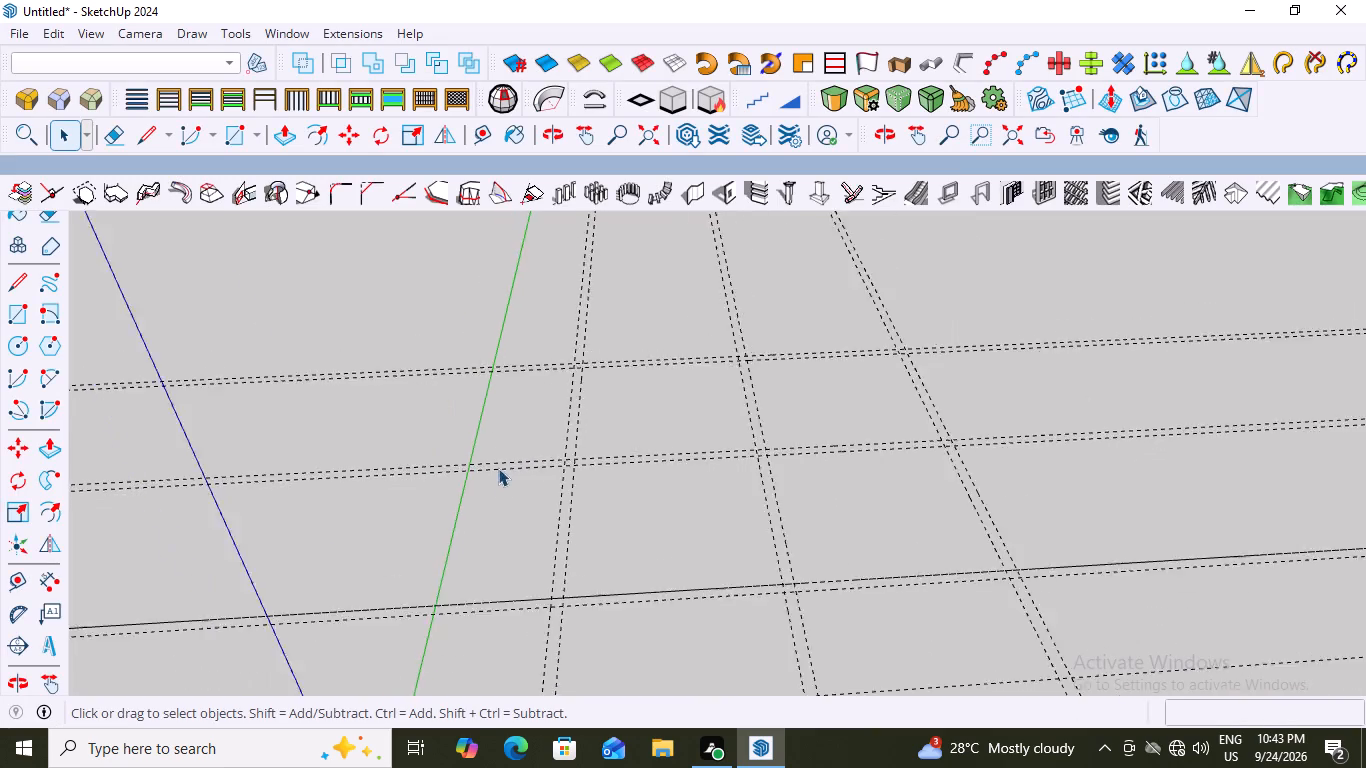
{"action": "scroll", "coordinate": [498, 468], "scroll_direction": "down", "scroll_amount": 6}
{"action": "scroll", "coordinate": [634, 592], "scroll_direction": "up", "scroll_amount": 3}
{"action": "scroll", "coordinate": [505, 308], "scroll_direction": "up", "scroll_amount": 5}
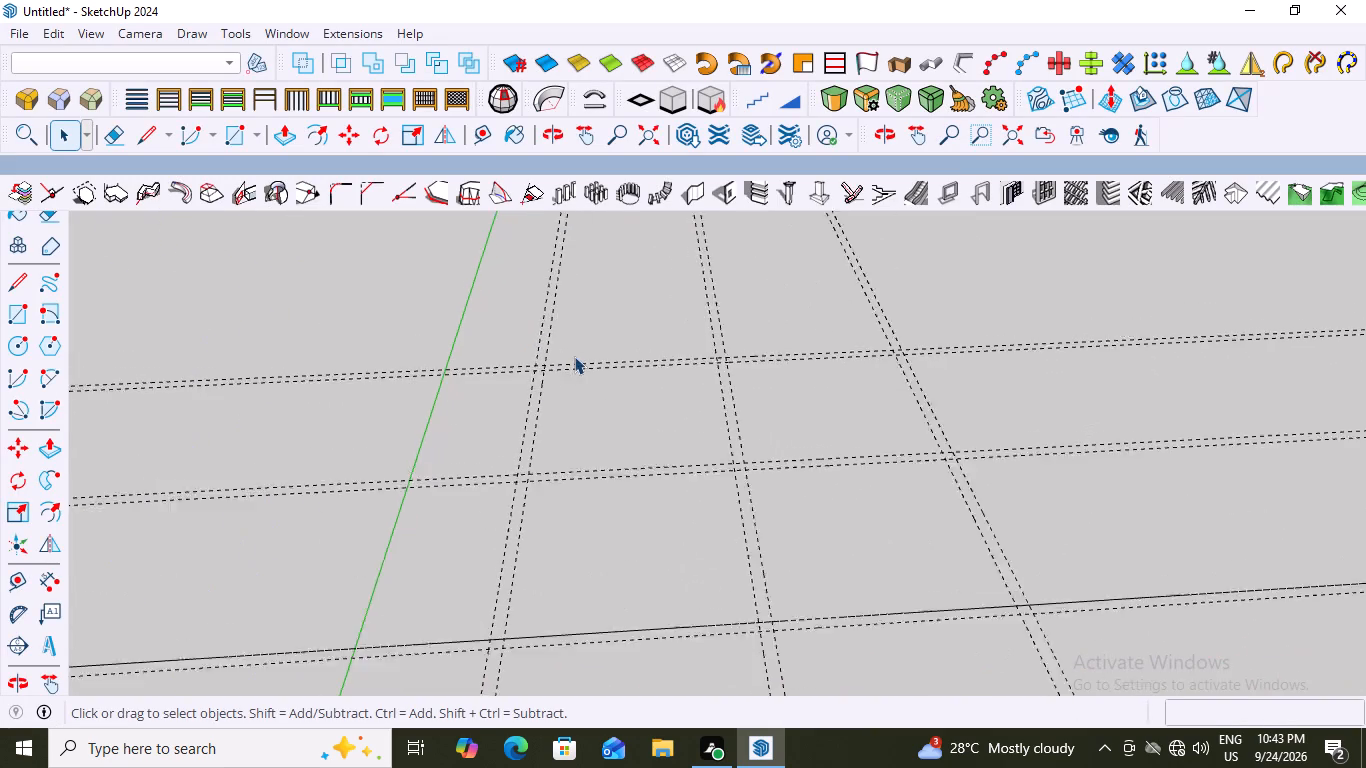
{"action": "scroll", "coordinate": [574, 356], "scroll_direction": "up", "scroll_amount": 8}
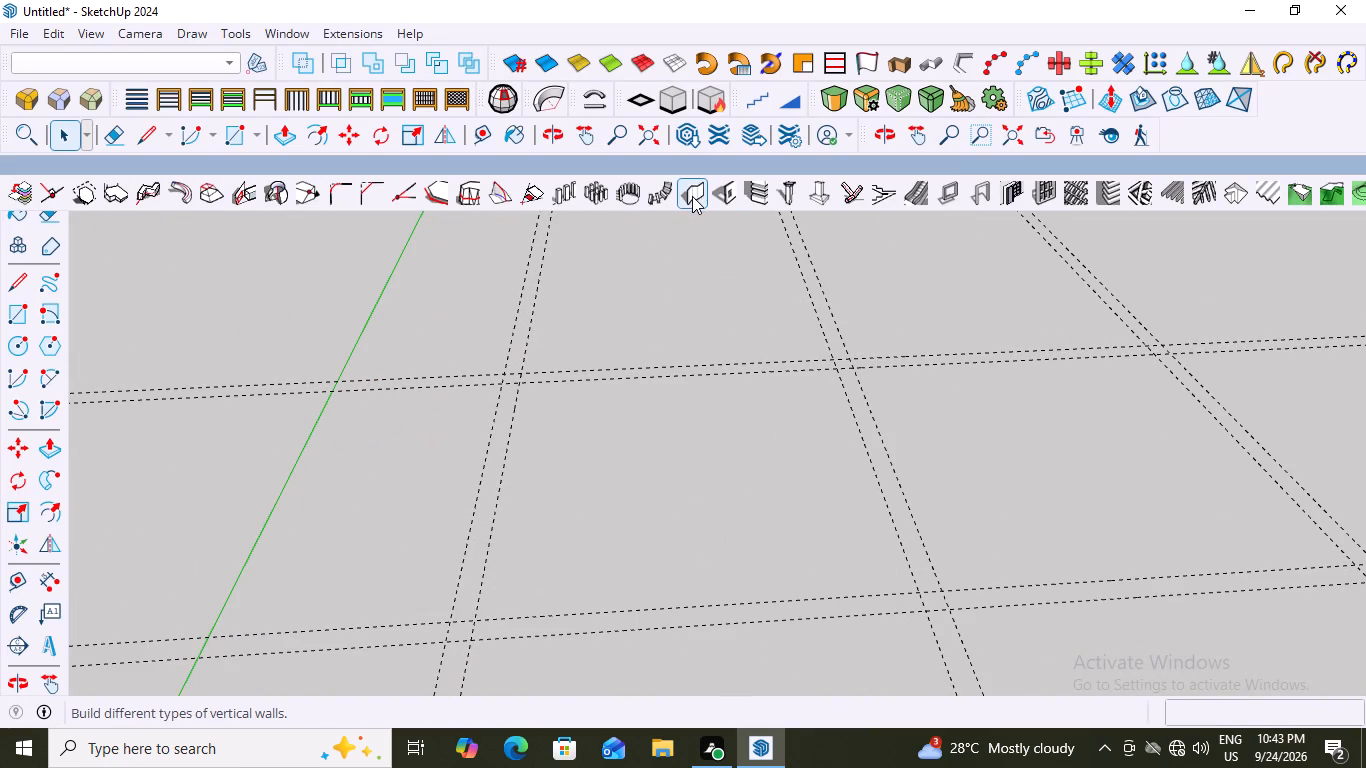
{"action": "left_click", "coordinate": [692, 196]}
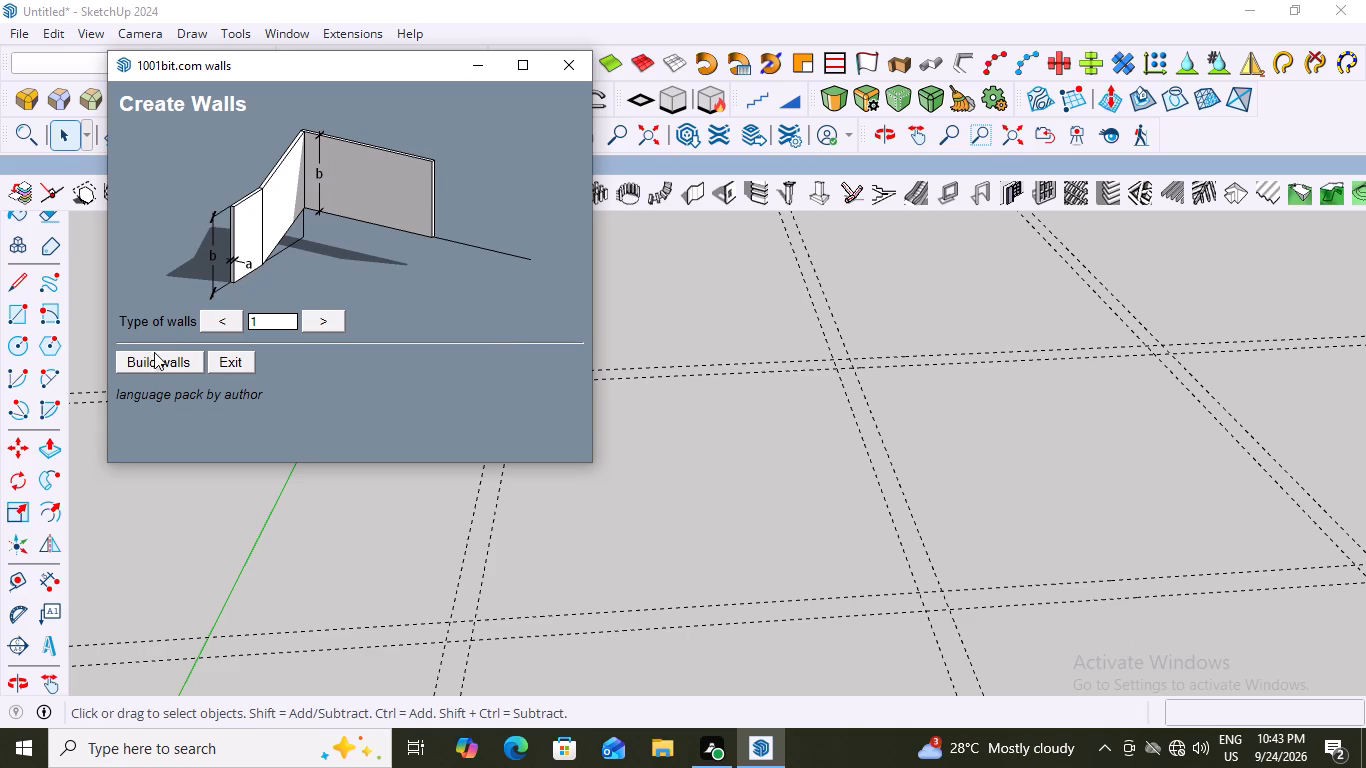
{"action": "left_click", "coordinate": [157, 362]}
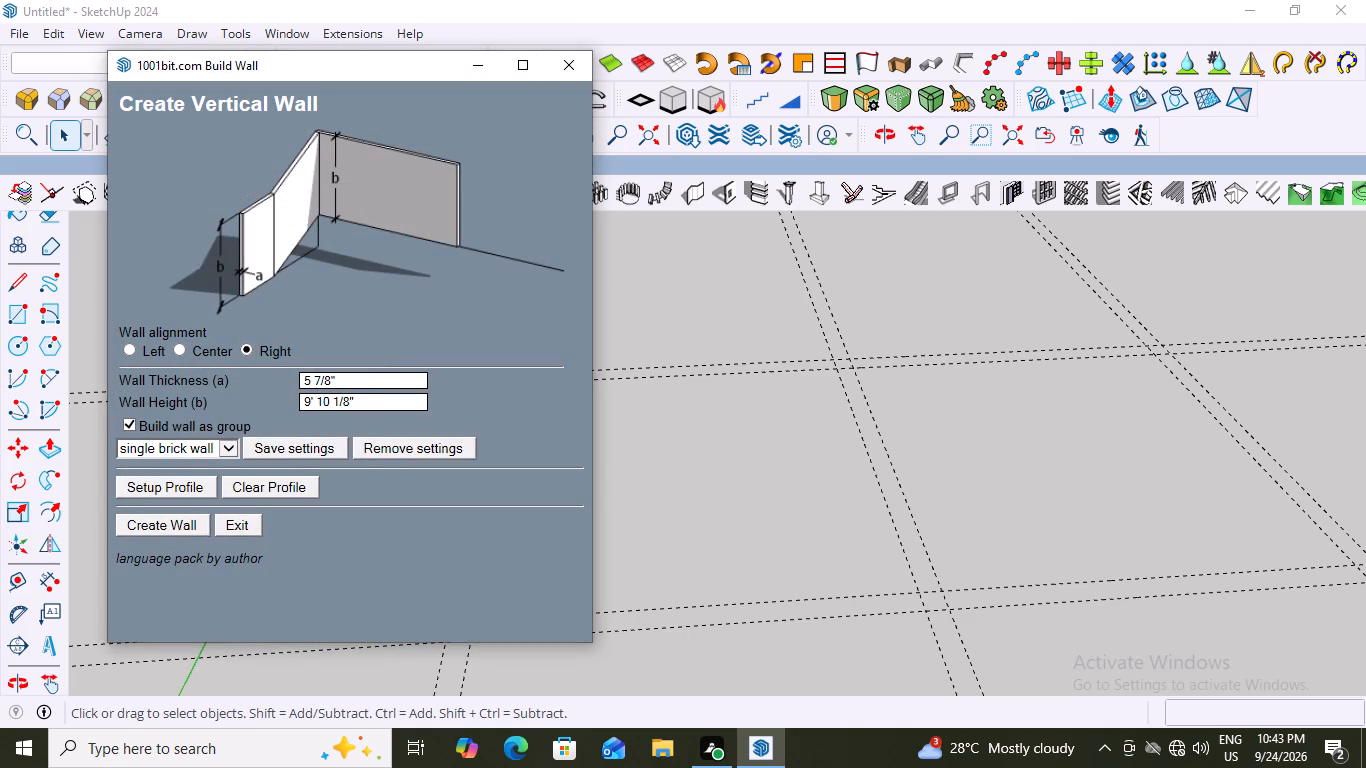
{"action": "left_click", "coordinate": [357, 378]}
{"action": "key", "text": "BackSpace"}
{"action": "key", "text": "9"}
{"action": "key", "text": "apostrophe"}
{"action": "key", "text": "BackSpace"}
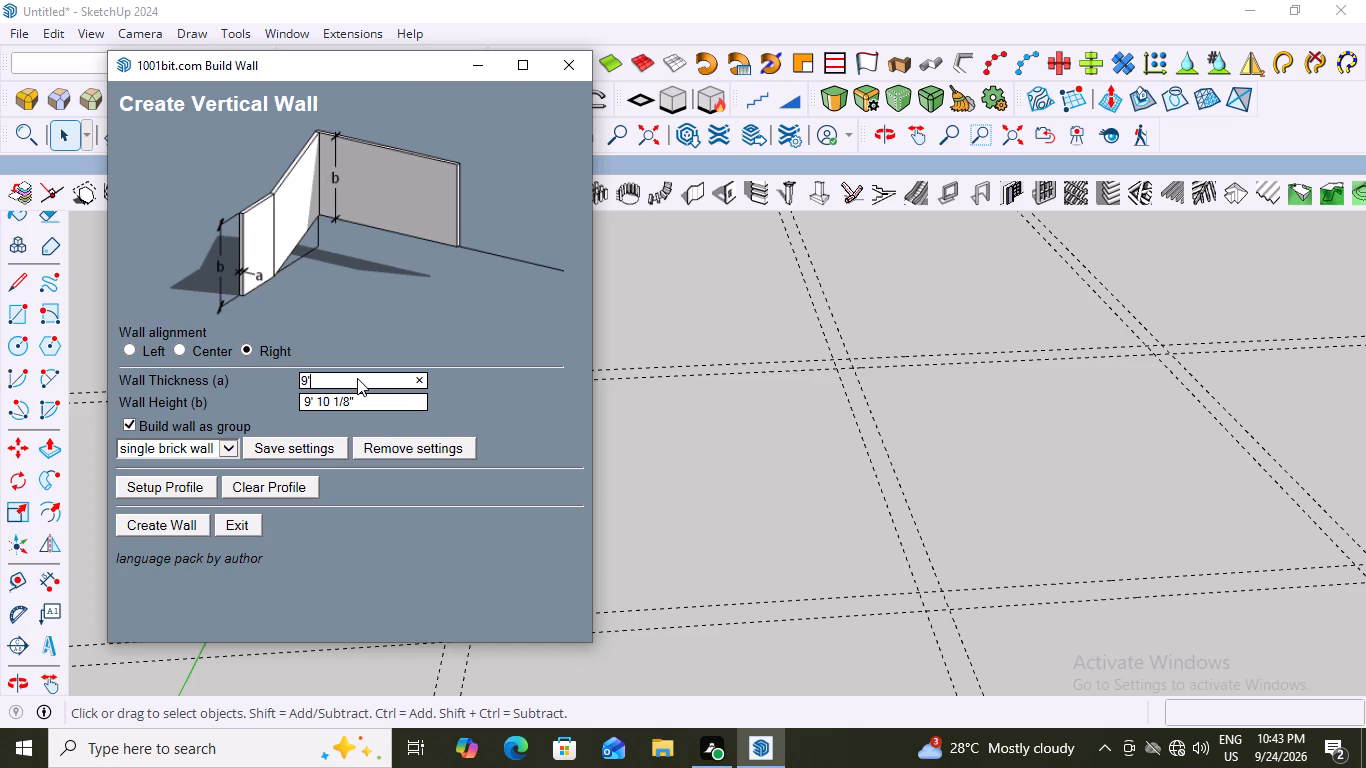
{"action": "key", "text": "shift+quotedbl"}
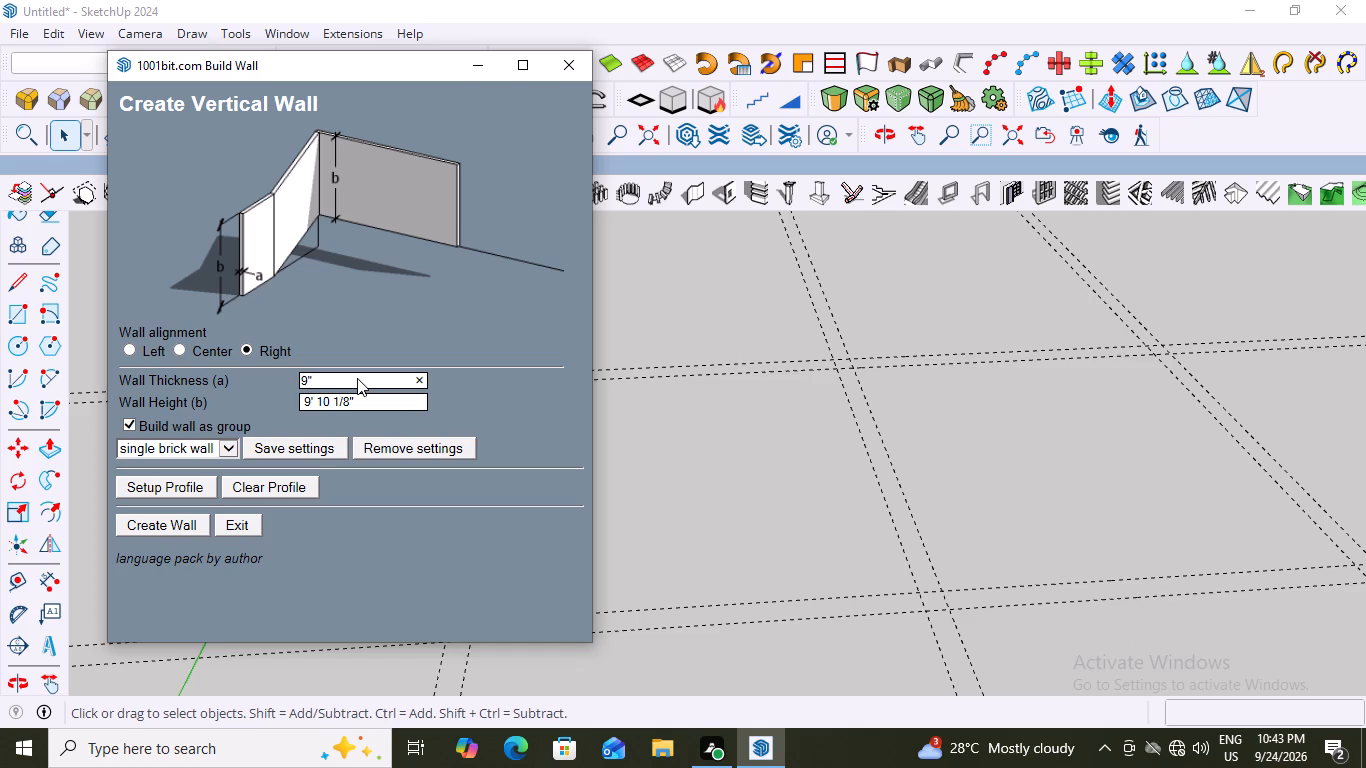
Set the vertical wall's height to 10' and start creating the wall.
{"action": "left_click", "coordinate": [374, 390]}
{"action": "scroll", "coordinate": [374, 390], "scroll_direction": "up", "scroll_amount": 1}
{"action": "left_click", "coordinate": [352, 404]}
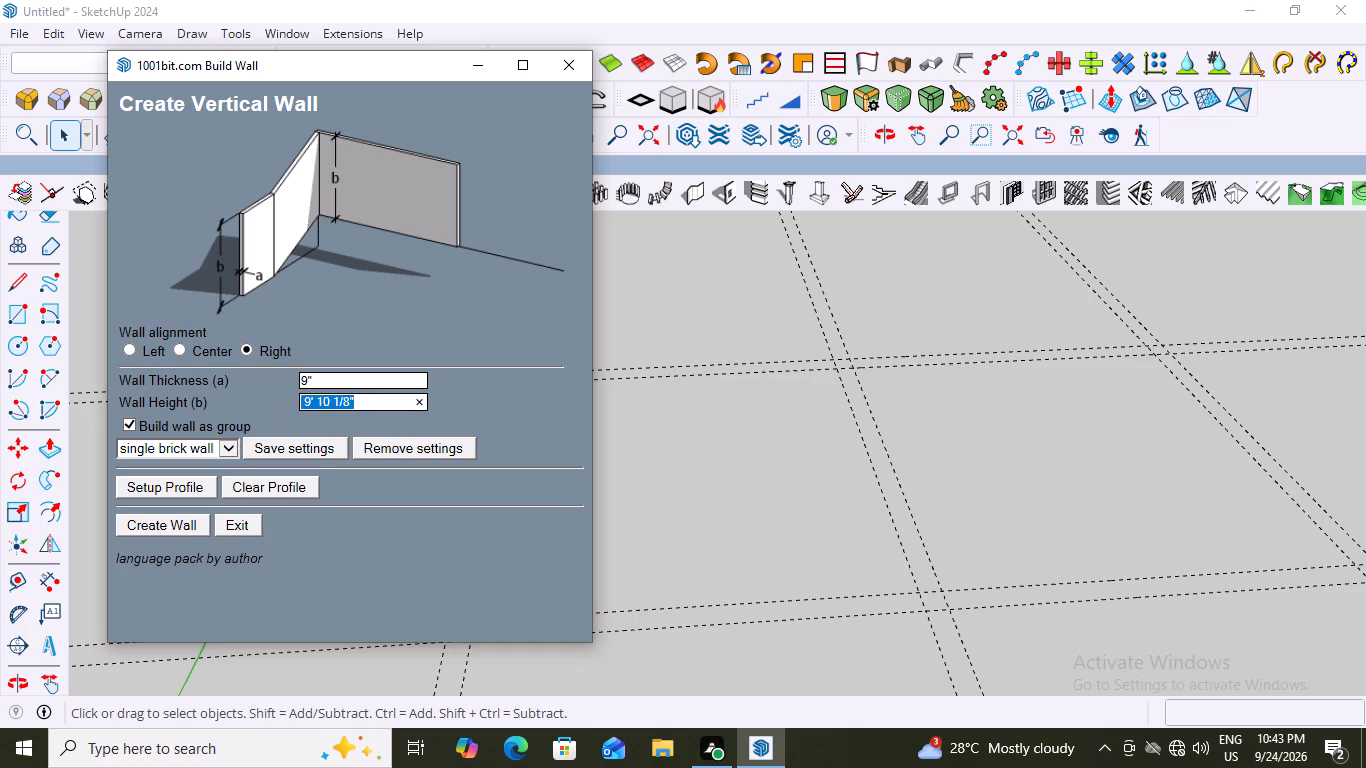
{"action": "key", "text": "BackSpace"}
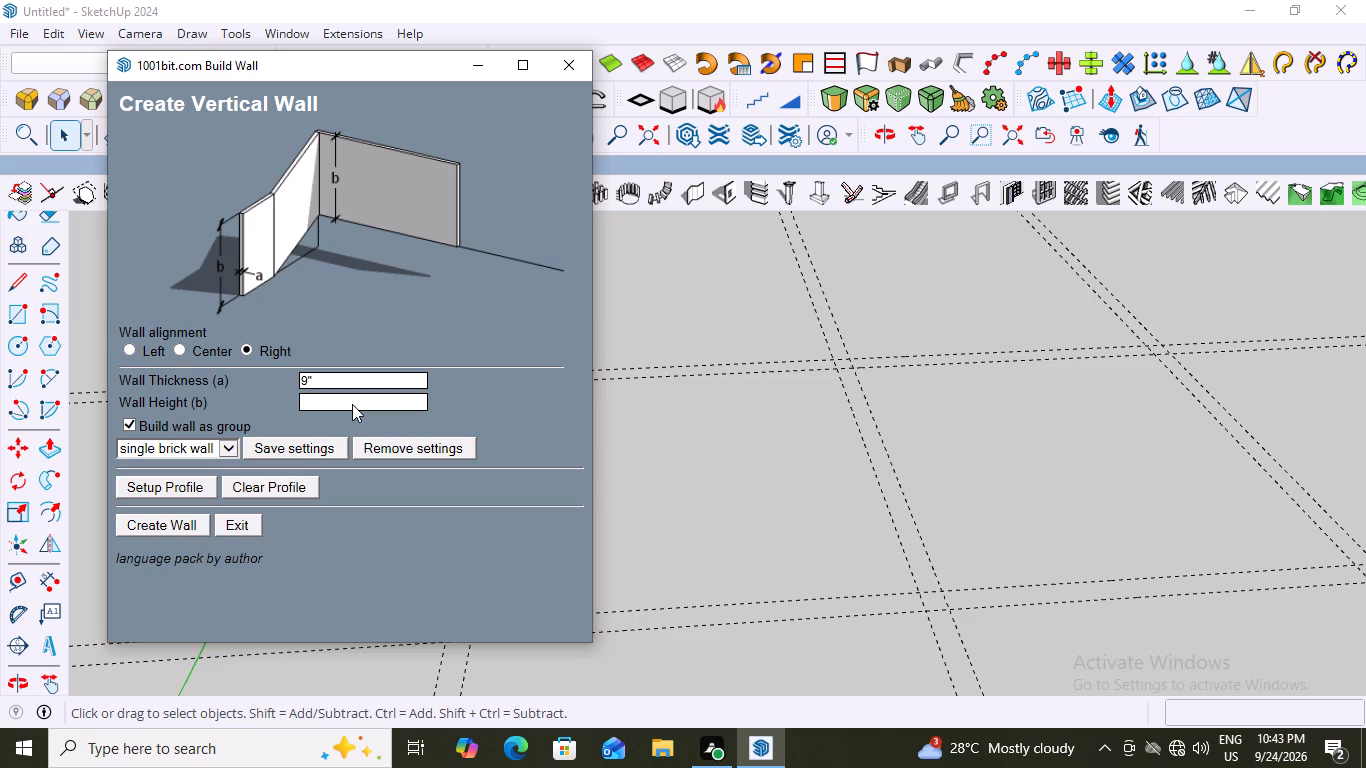
{"action": "key", "text": "1"}
{"action": "type", "text": "0'"}
{"action": "left_click", "coordinate": [174, 523]}
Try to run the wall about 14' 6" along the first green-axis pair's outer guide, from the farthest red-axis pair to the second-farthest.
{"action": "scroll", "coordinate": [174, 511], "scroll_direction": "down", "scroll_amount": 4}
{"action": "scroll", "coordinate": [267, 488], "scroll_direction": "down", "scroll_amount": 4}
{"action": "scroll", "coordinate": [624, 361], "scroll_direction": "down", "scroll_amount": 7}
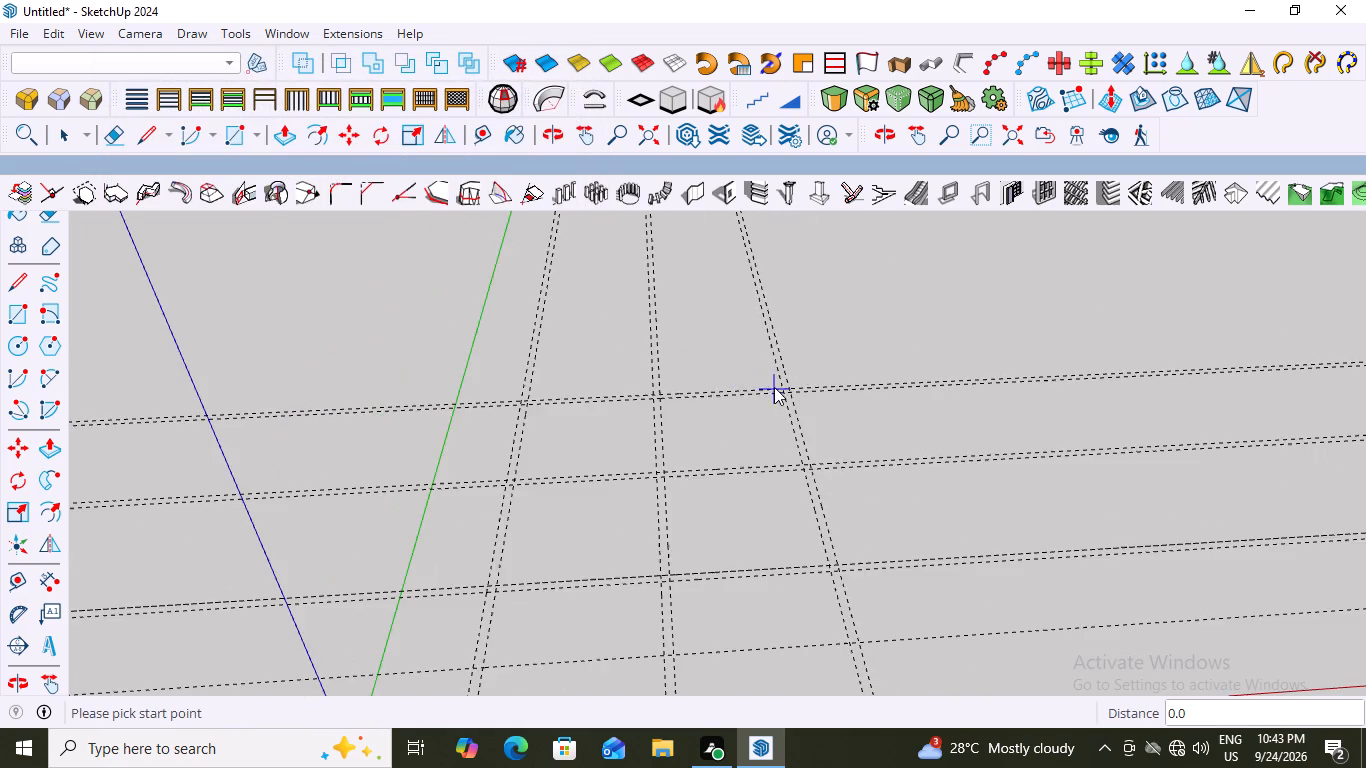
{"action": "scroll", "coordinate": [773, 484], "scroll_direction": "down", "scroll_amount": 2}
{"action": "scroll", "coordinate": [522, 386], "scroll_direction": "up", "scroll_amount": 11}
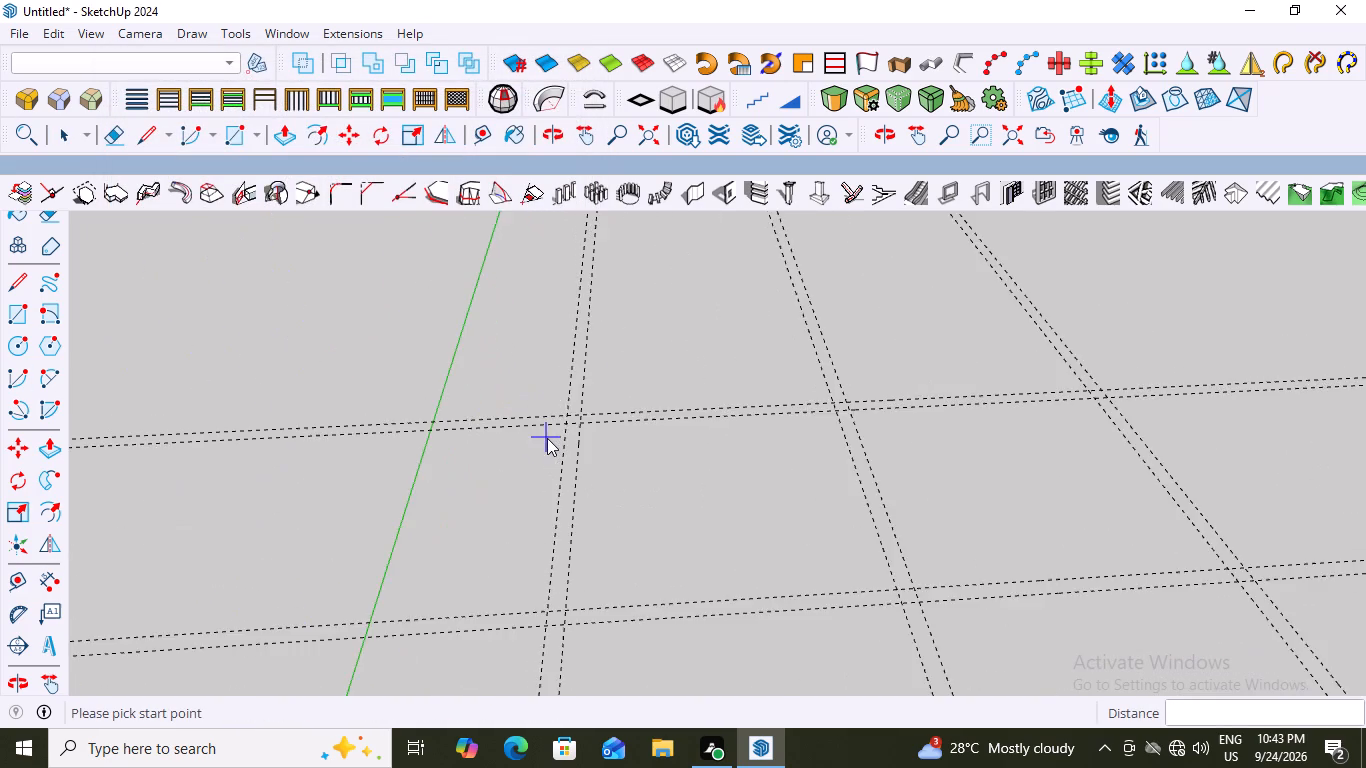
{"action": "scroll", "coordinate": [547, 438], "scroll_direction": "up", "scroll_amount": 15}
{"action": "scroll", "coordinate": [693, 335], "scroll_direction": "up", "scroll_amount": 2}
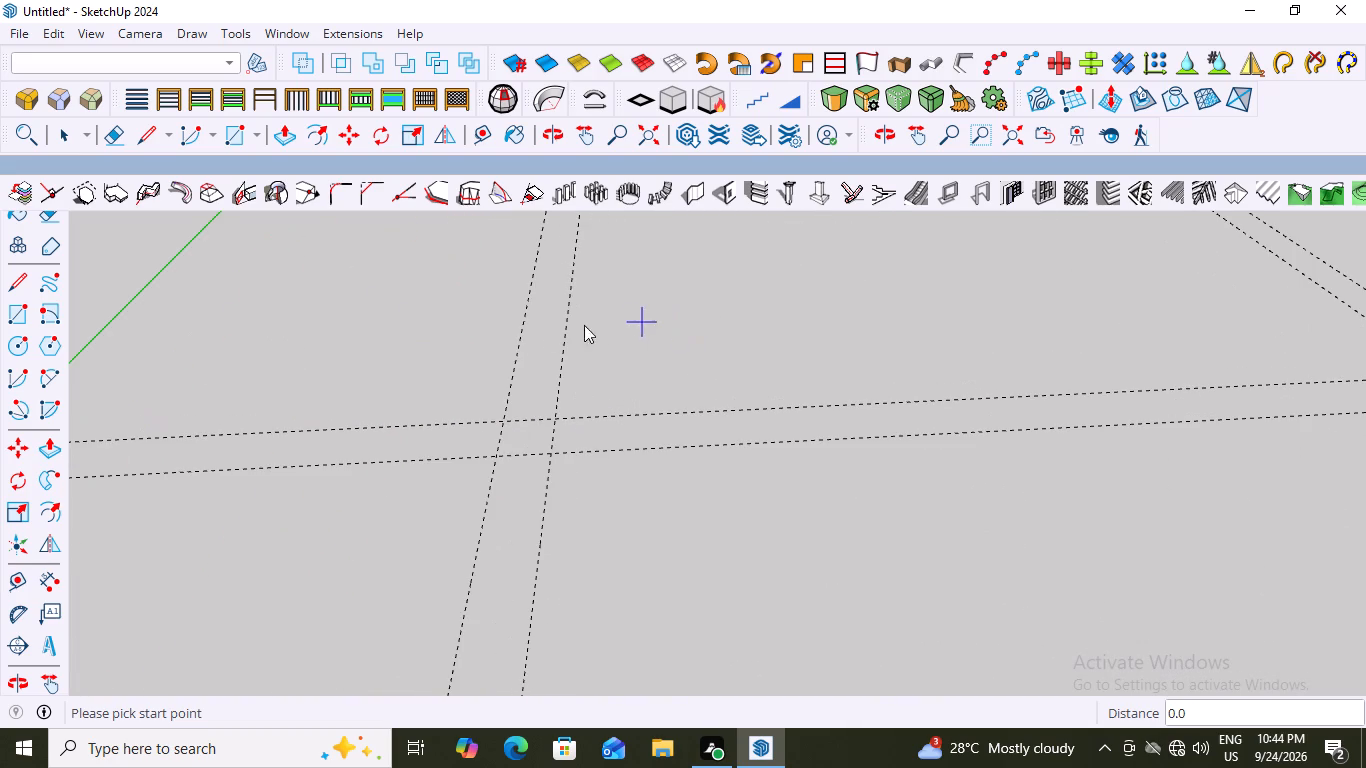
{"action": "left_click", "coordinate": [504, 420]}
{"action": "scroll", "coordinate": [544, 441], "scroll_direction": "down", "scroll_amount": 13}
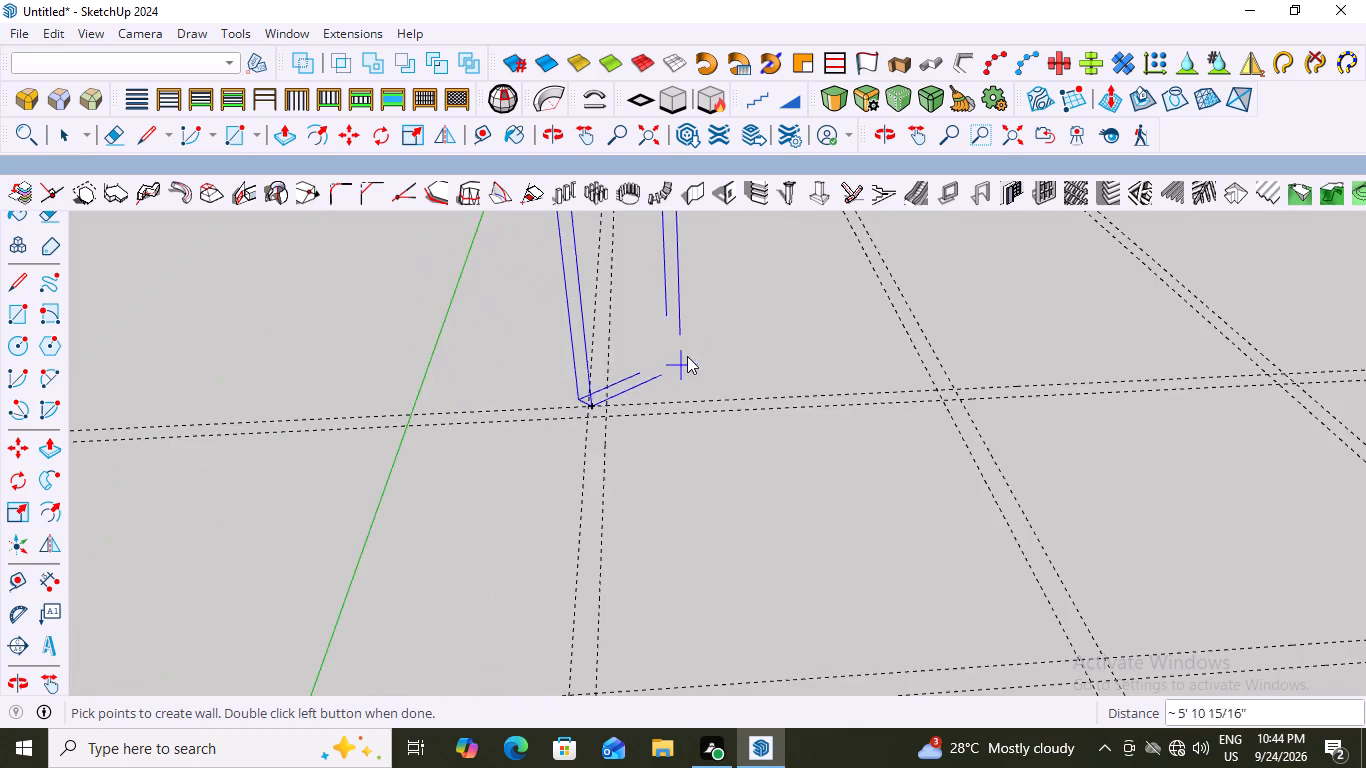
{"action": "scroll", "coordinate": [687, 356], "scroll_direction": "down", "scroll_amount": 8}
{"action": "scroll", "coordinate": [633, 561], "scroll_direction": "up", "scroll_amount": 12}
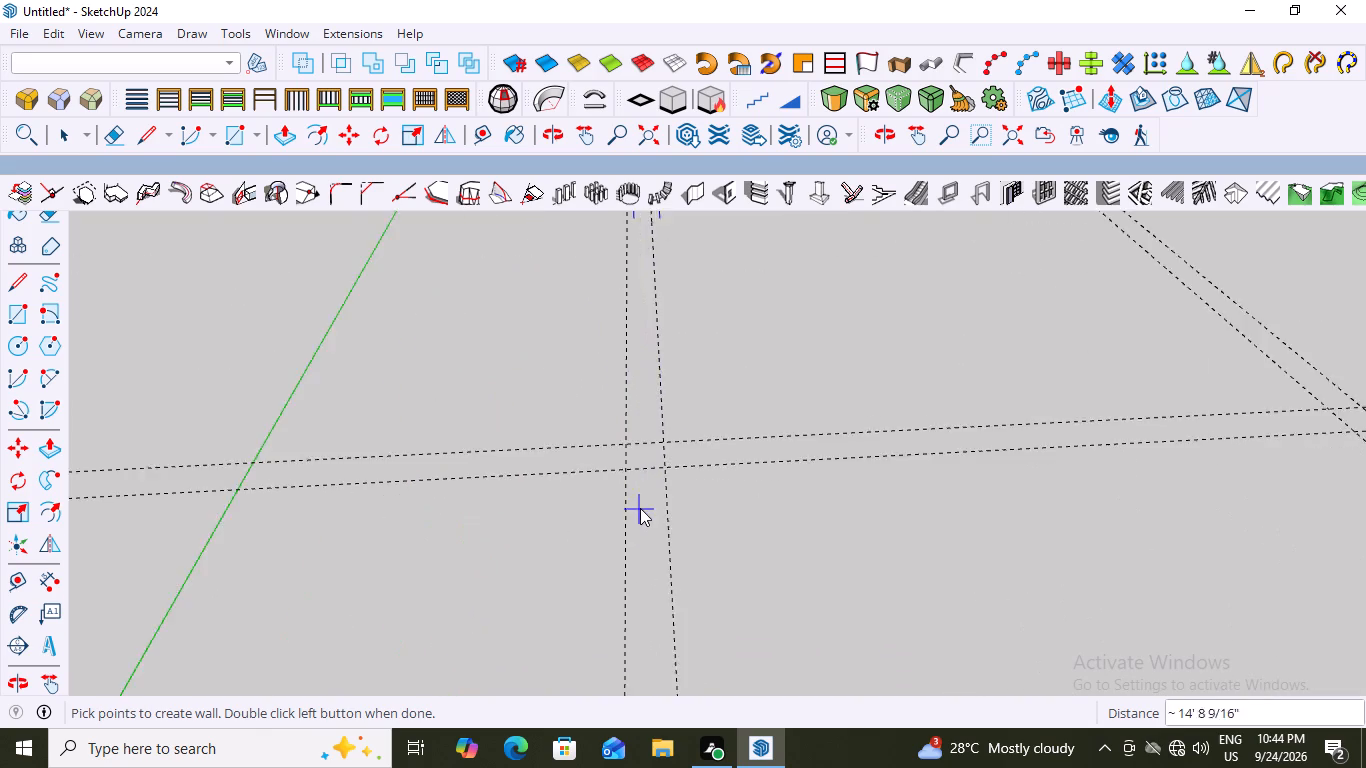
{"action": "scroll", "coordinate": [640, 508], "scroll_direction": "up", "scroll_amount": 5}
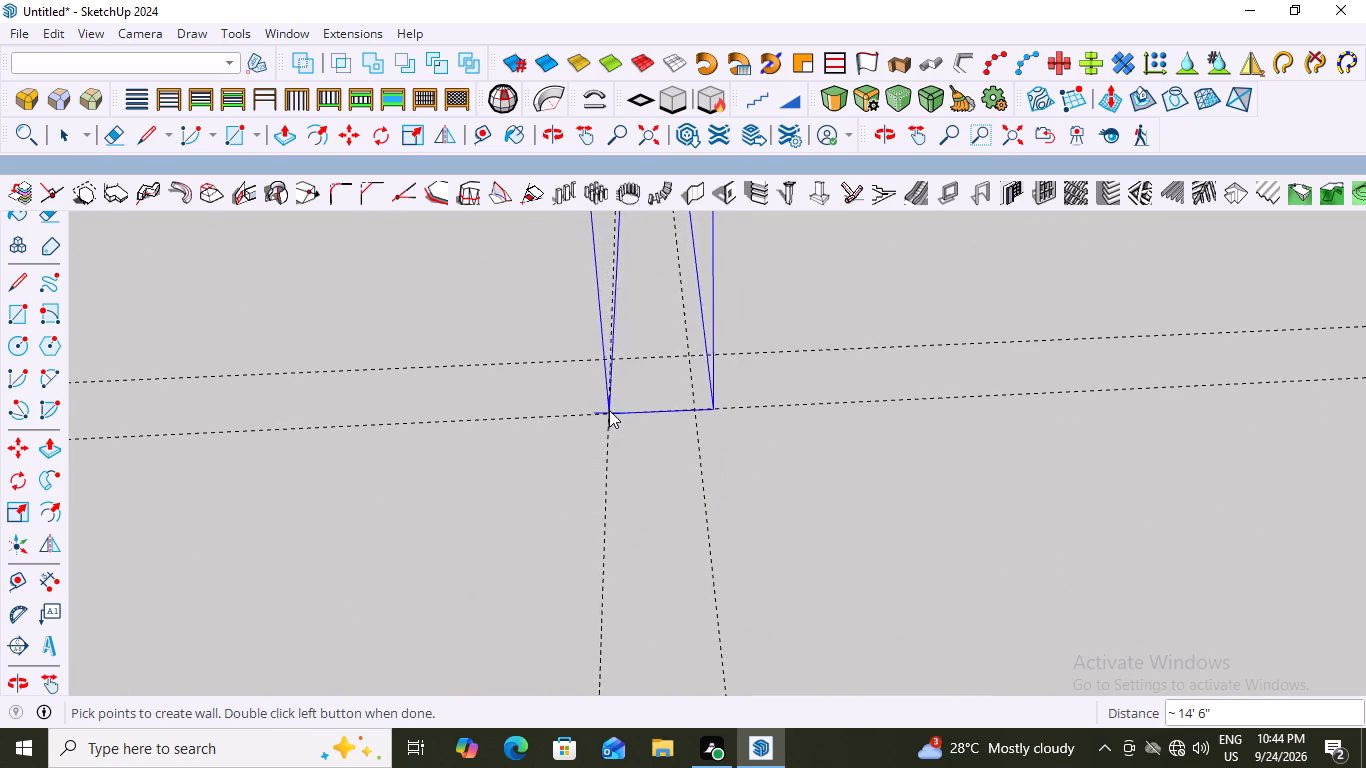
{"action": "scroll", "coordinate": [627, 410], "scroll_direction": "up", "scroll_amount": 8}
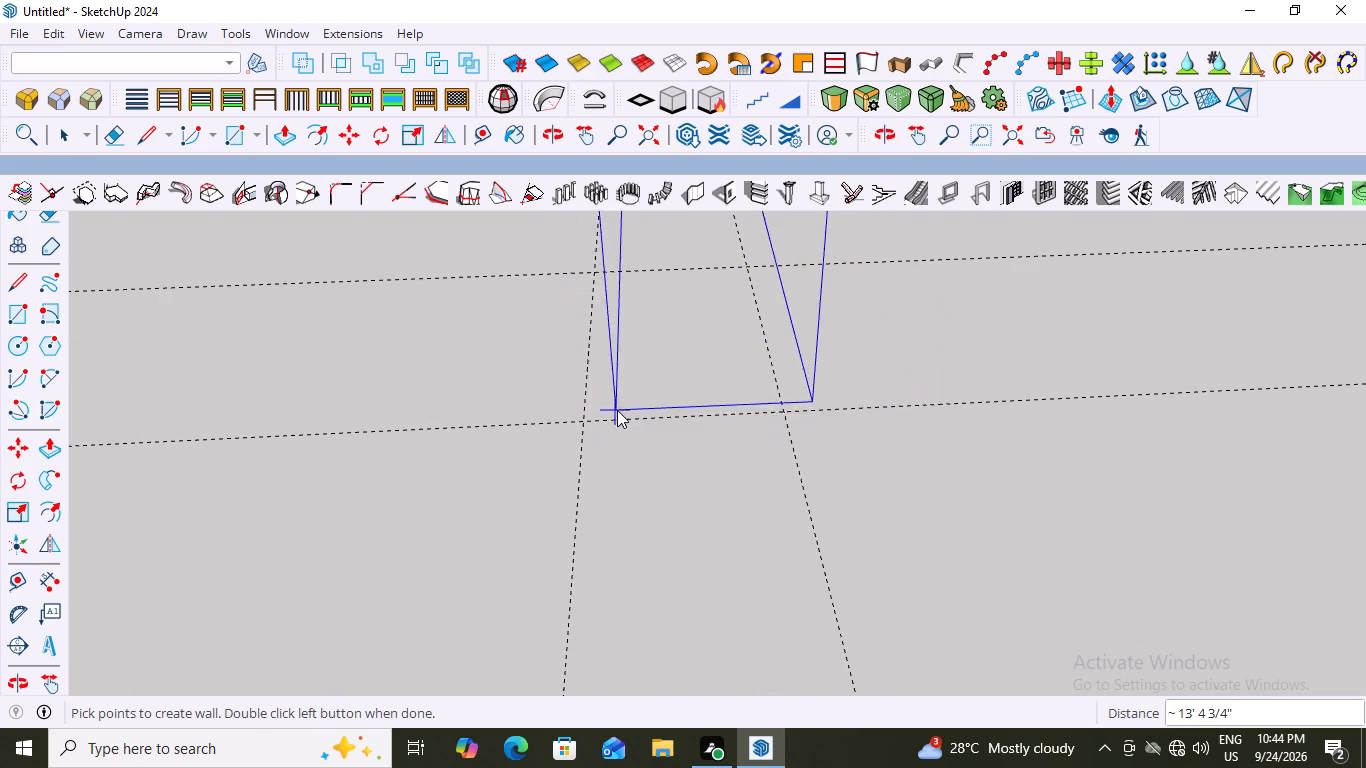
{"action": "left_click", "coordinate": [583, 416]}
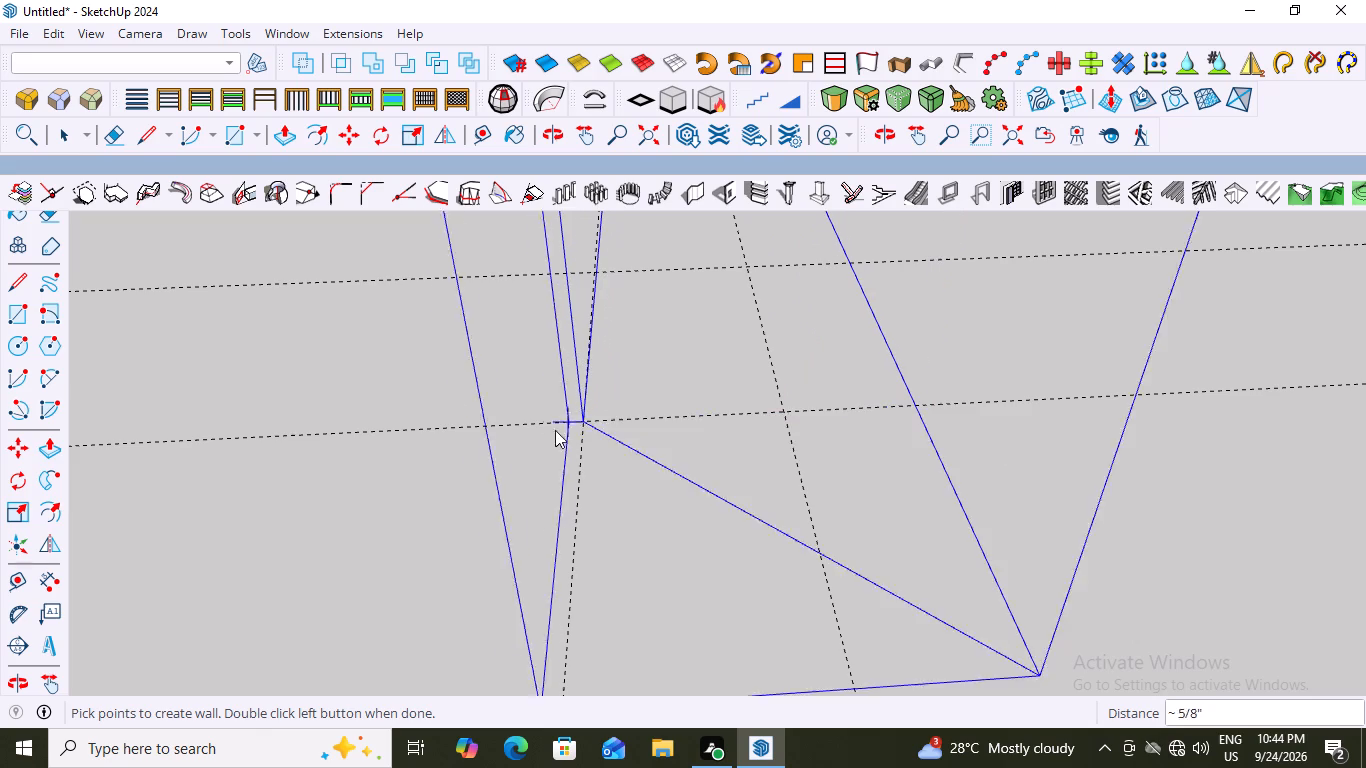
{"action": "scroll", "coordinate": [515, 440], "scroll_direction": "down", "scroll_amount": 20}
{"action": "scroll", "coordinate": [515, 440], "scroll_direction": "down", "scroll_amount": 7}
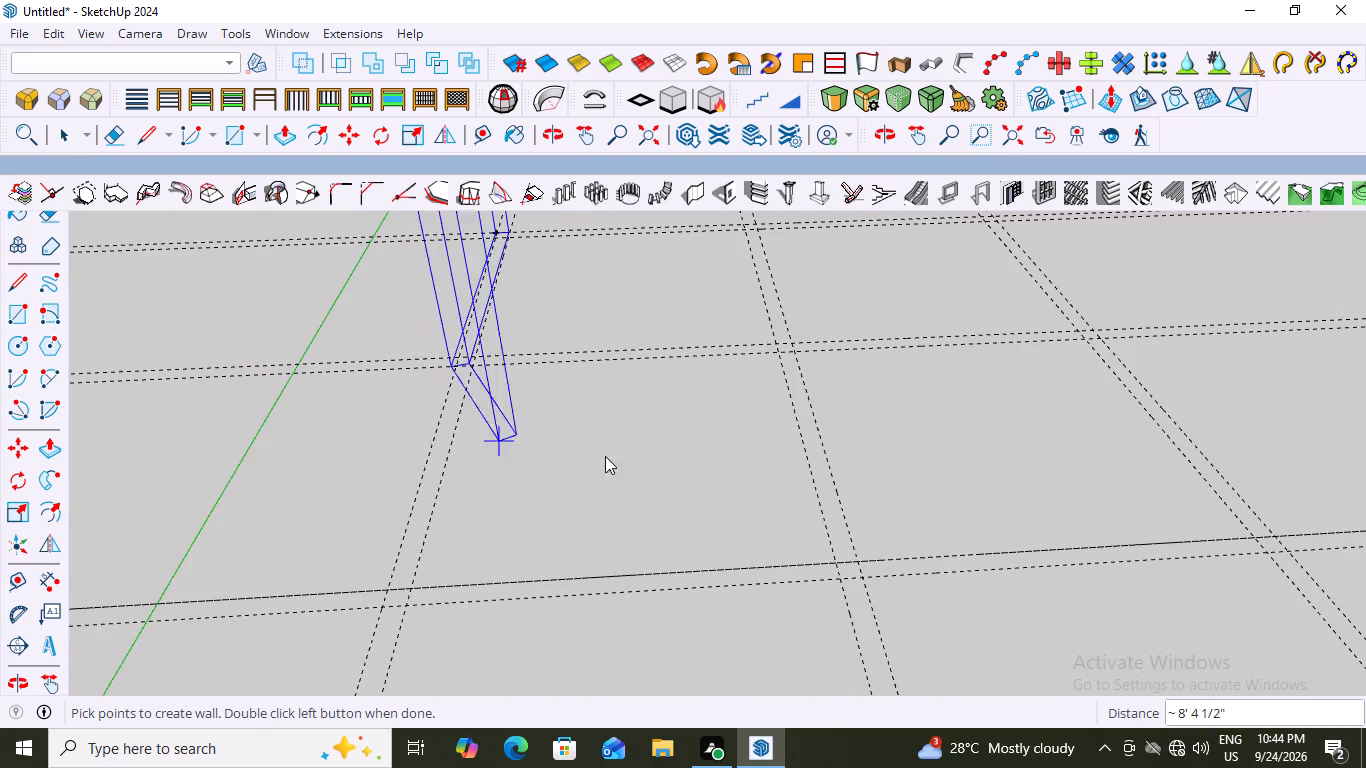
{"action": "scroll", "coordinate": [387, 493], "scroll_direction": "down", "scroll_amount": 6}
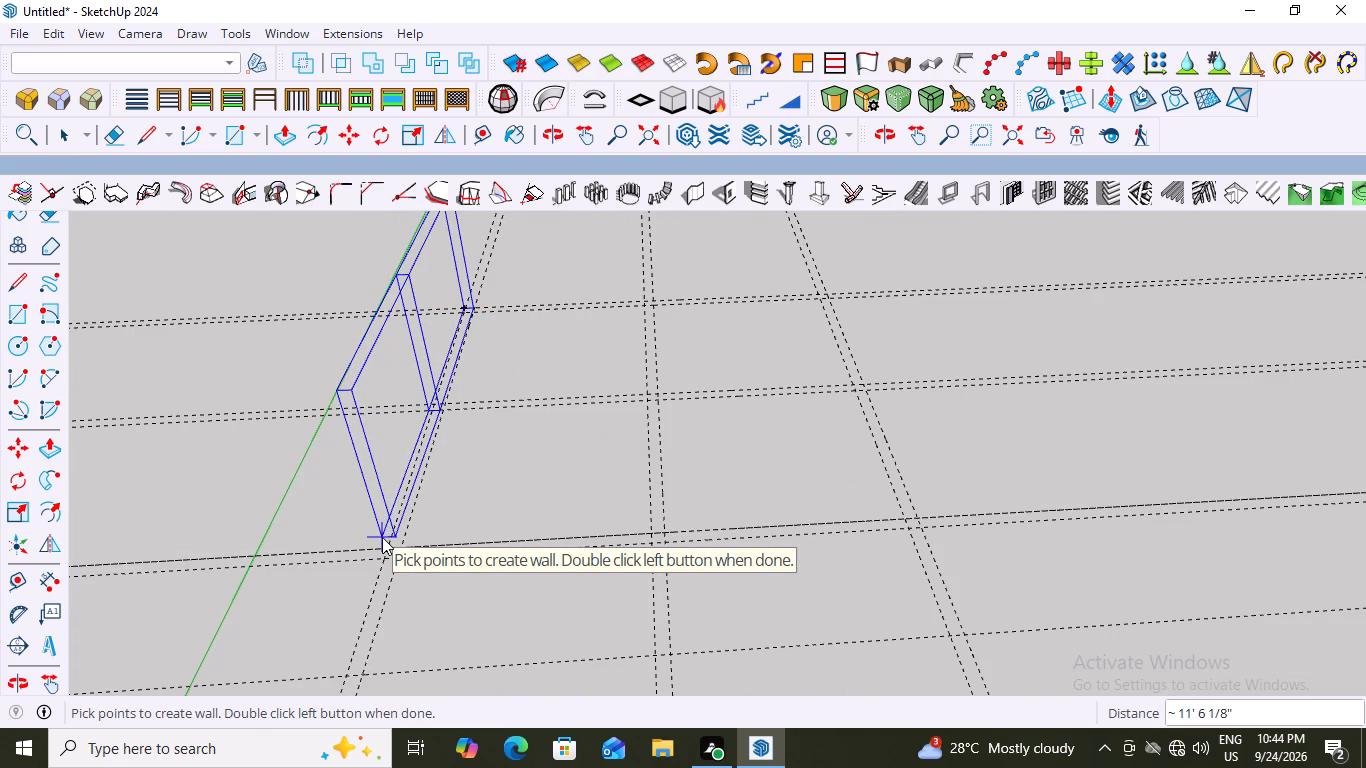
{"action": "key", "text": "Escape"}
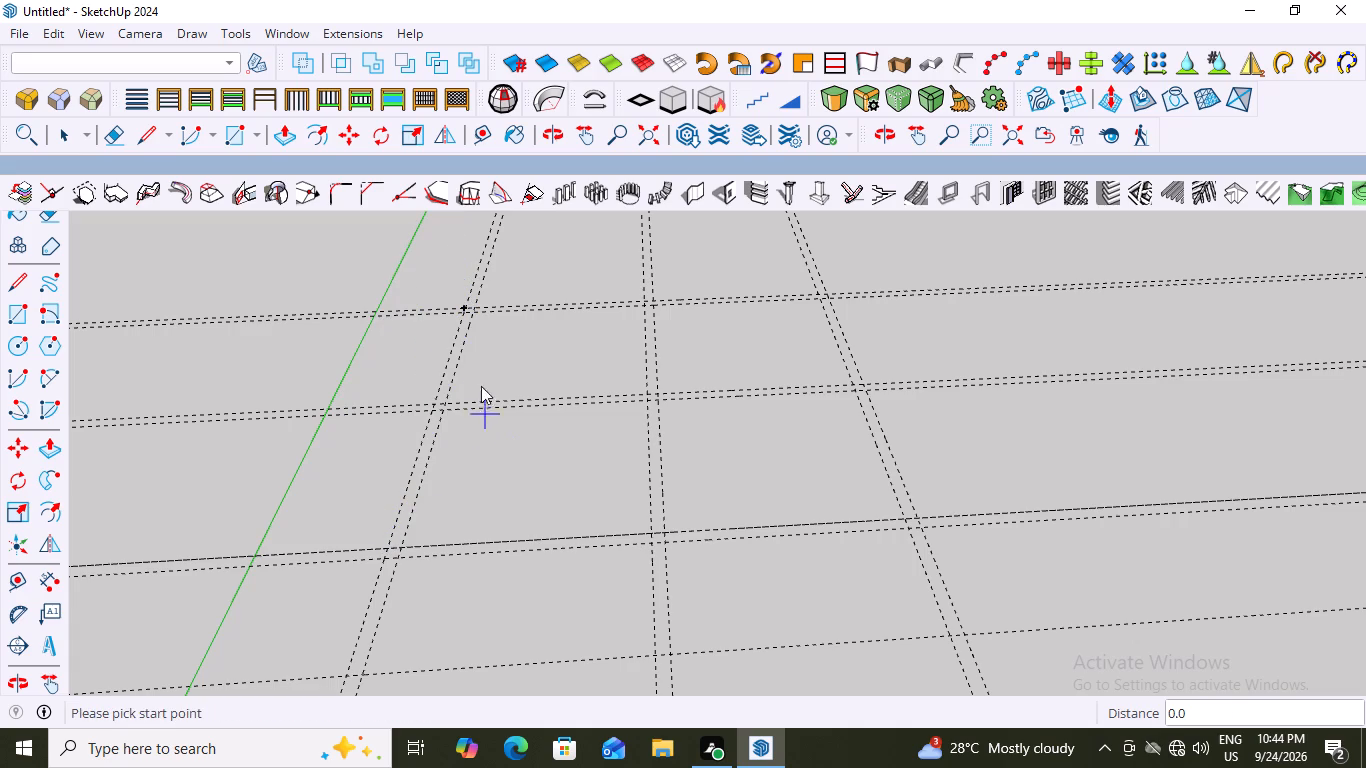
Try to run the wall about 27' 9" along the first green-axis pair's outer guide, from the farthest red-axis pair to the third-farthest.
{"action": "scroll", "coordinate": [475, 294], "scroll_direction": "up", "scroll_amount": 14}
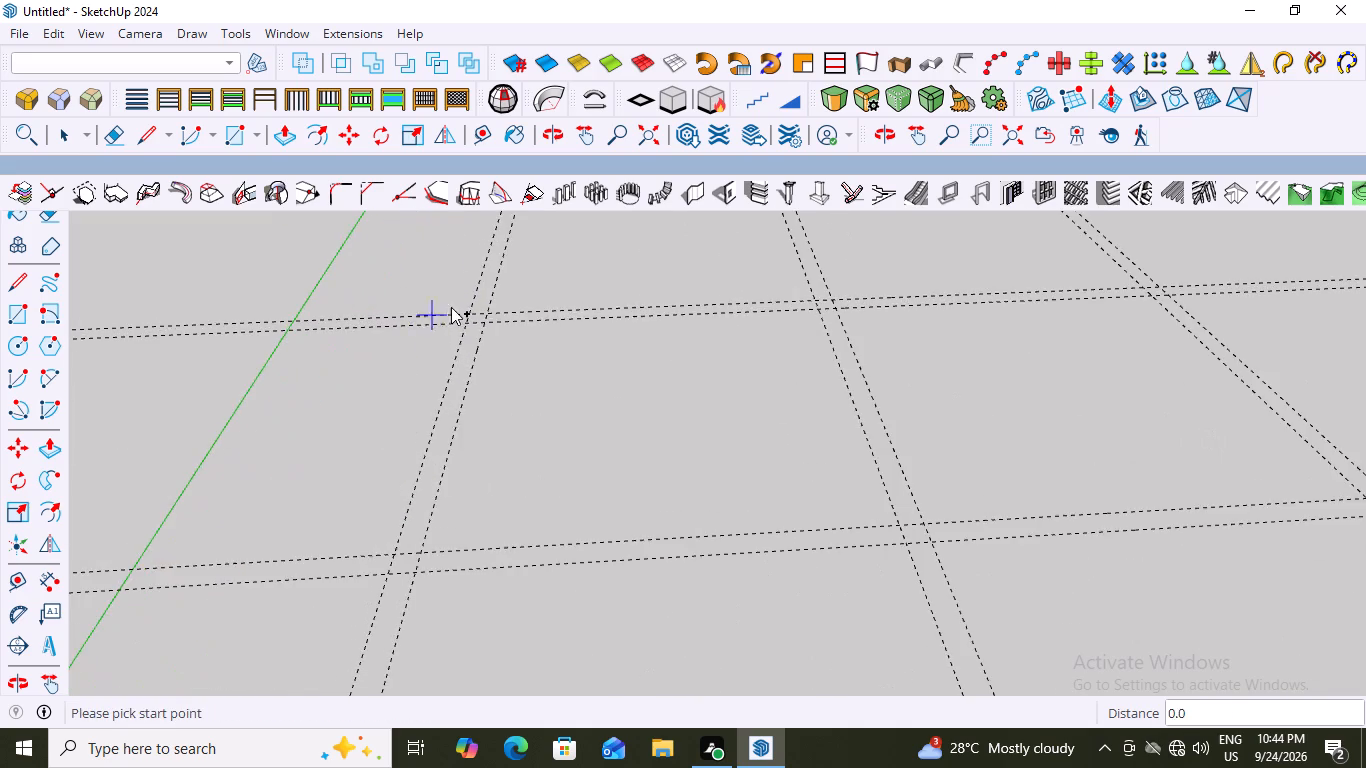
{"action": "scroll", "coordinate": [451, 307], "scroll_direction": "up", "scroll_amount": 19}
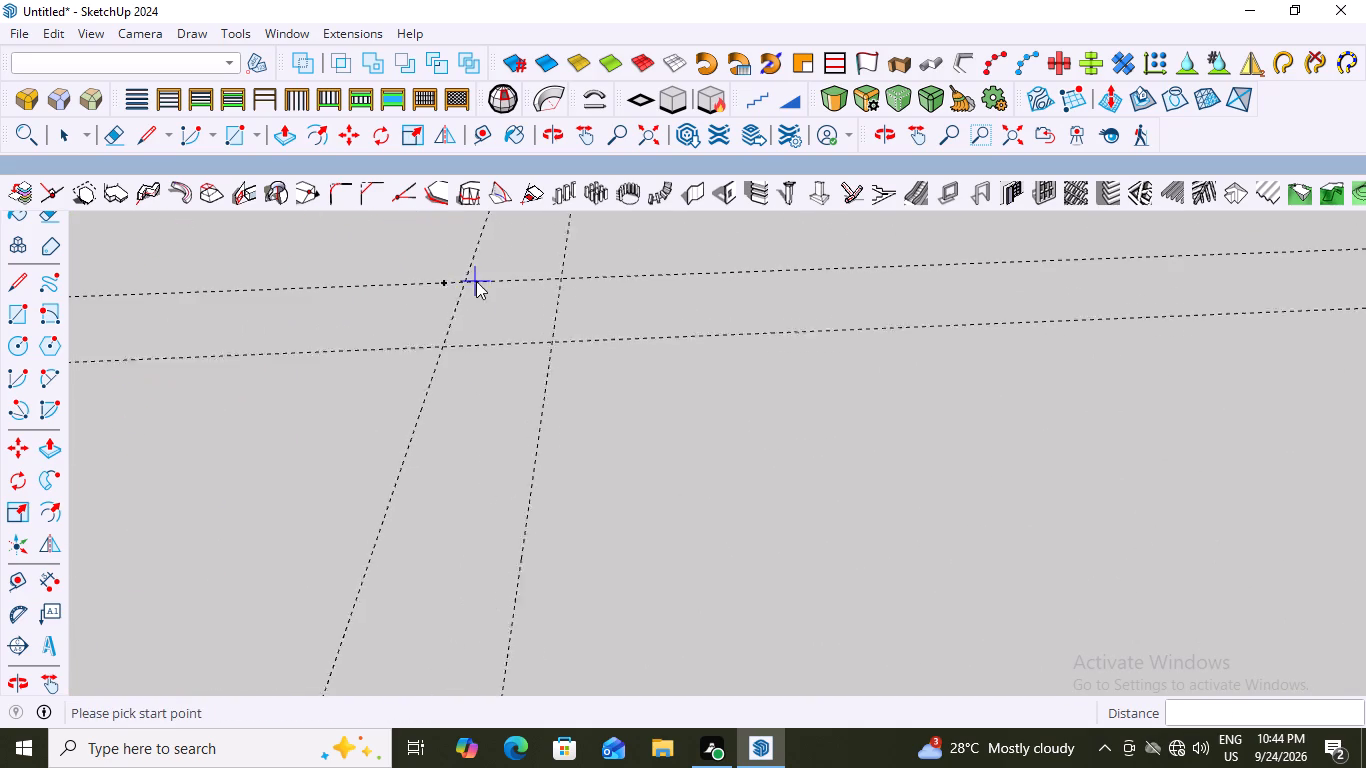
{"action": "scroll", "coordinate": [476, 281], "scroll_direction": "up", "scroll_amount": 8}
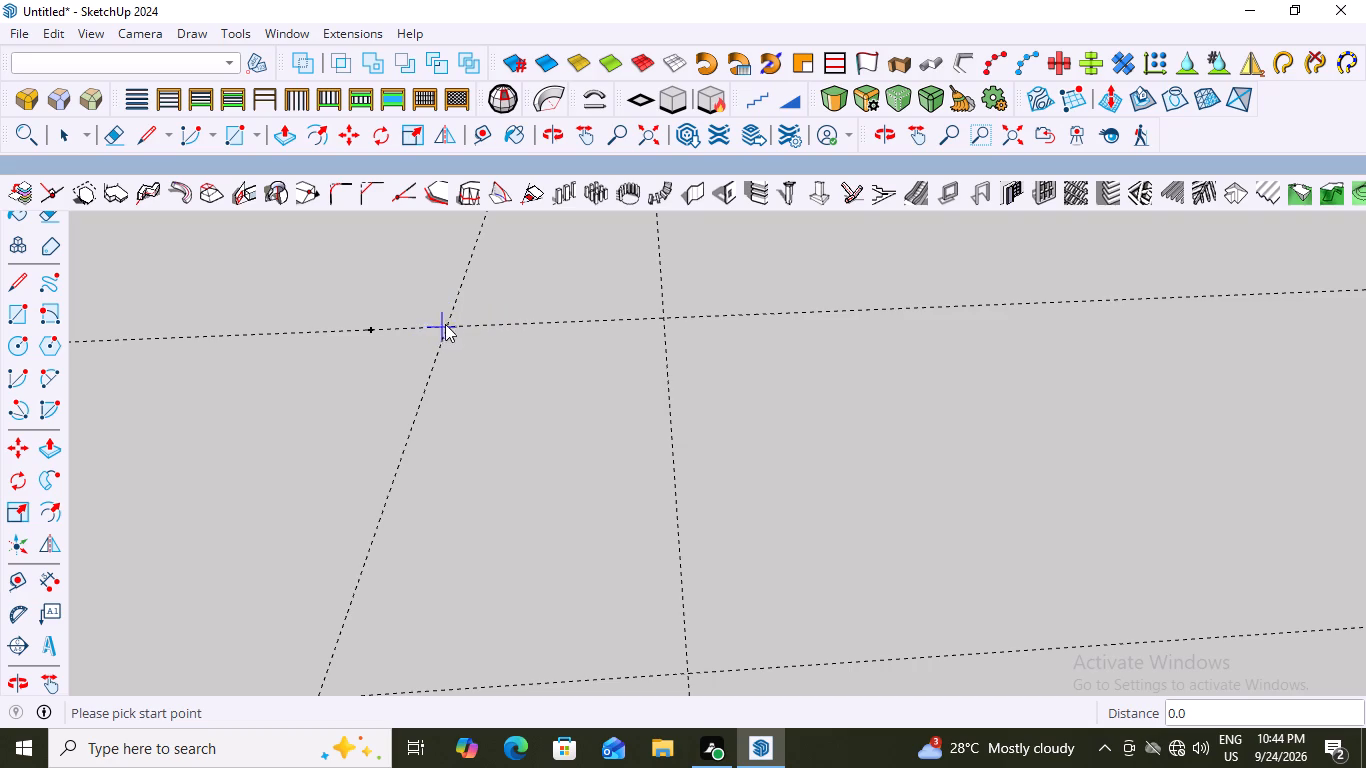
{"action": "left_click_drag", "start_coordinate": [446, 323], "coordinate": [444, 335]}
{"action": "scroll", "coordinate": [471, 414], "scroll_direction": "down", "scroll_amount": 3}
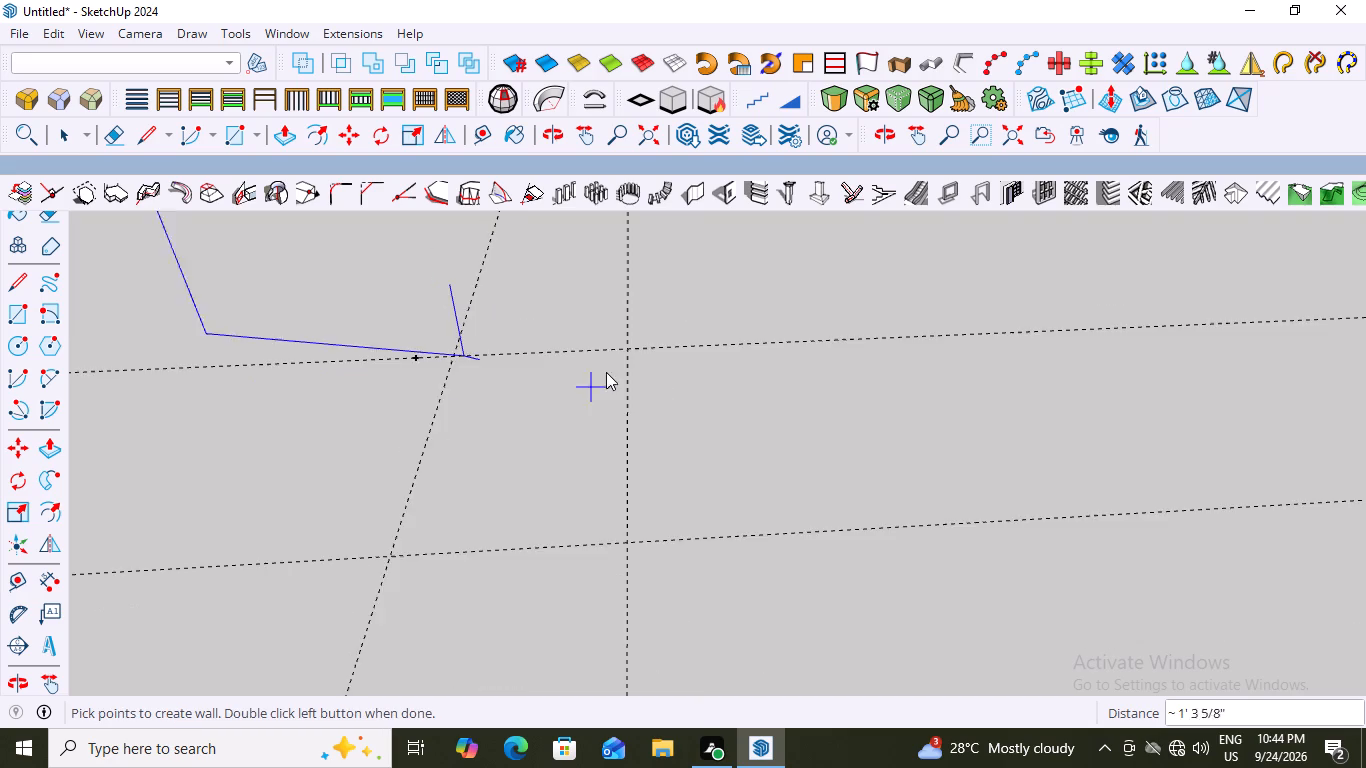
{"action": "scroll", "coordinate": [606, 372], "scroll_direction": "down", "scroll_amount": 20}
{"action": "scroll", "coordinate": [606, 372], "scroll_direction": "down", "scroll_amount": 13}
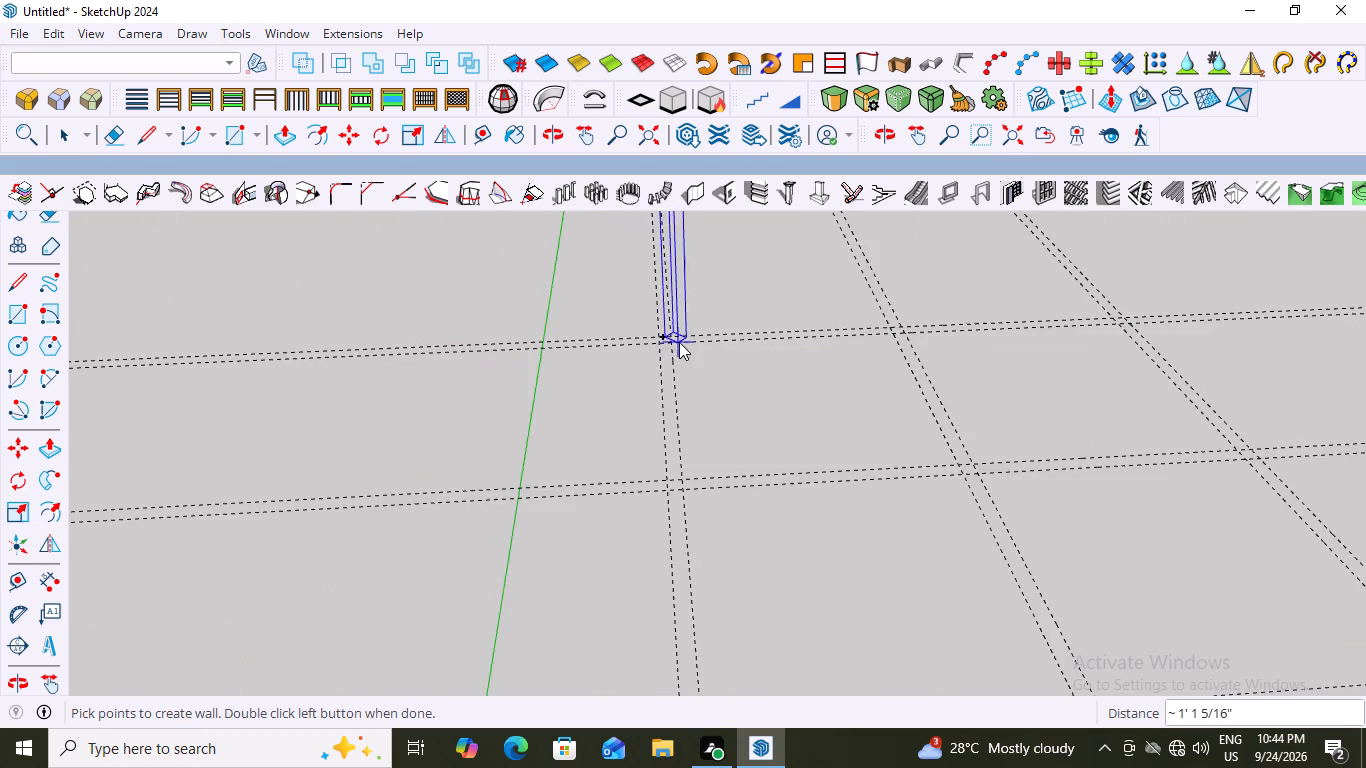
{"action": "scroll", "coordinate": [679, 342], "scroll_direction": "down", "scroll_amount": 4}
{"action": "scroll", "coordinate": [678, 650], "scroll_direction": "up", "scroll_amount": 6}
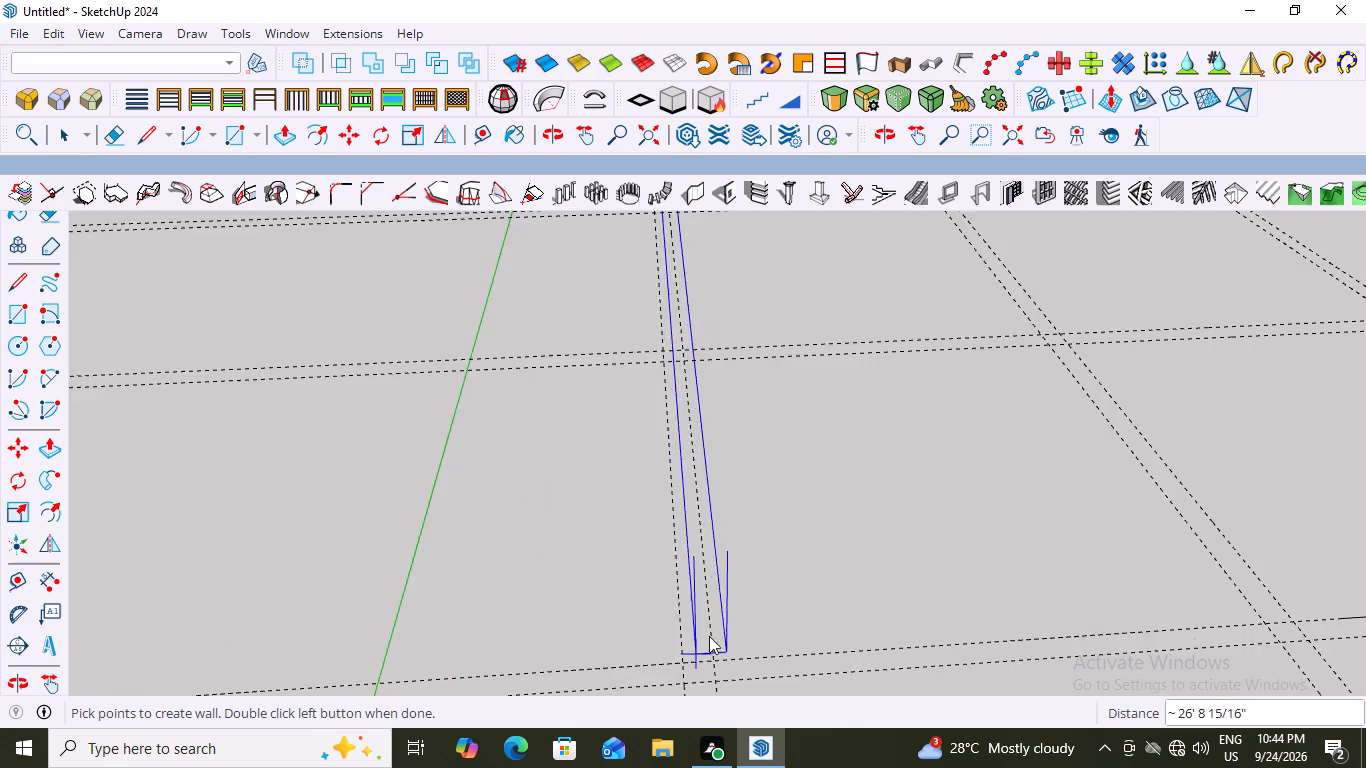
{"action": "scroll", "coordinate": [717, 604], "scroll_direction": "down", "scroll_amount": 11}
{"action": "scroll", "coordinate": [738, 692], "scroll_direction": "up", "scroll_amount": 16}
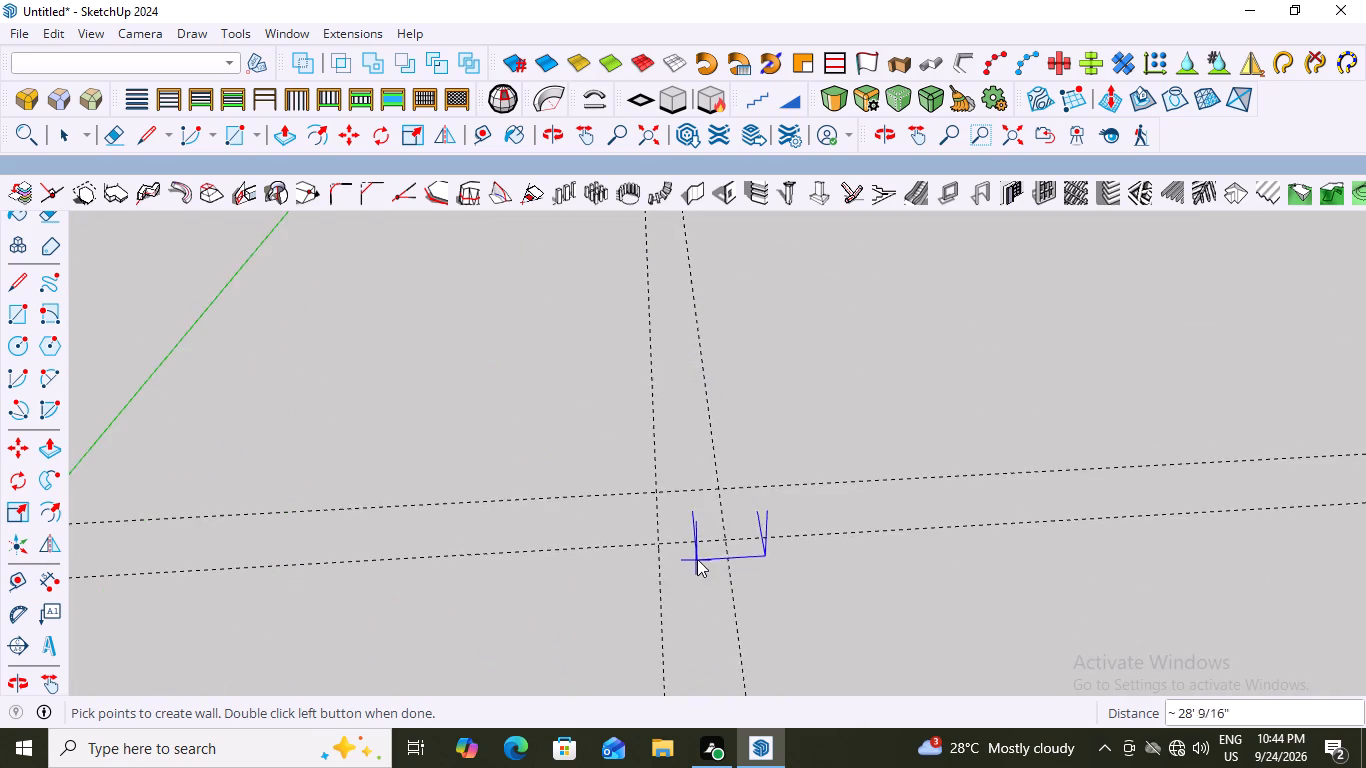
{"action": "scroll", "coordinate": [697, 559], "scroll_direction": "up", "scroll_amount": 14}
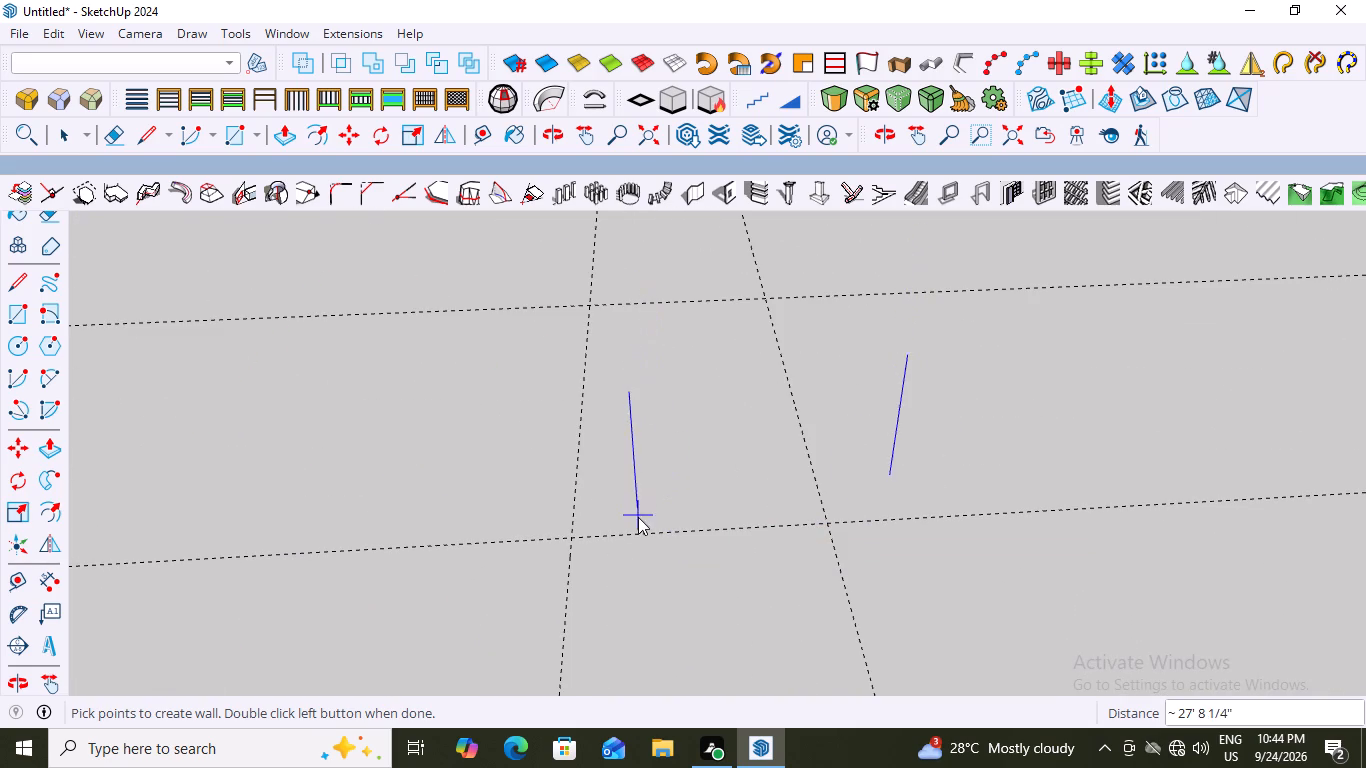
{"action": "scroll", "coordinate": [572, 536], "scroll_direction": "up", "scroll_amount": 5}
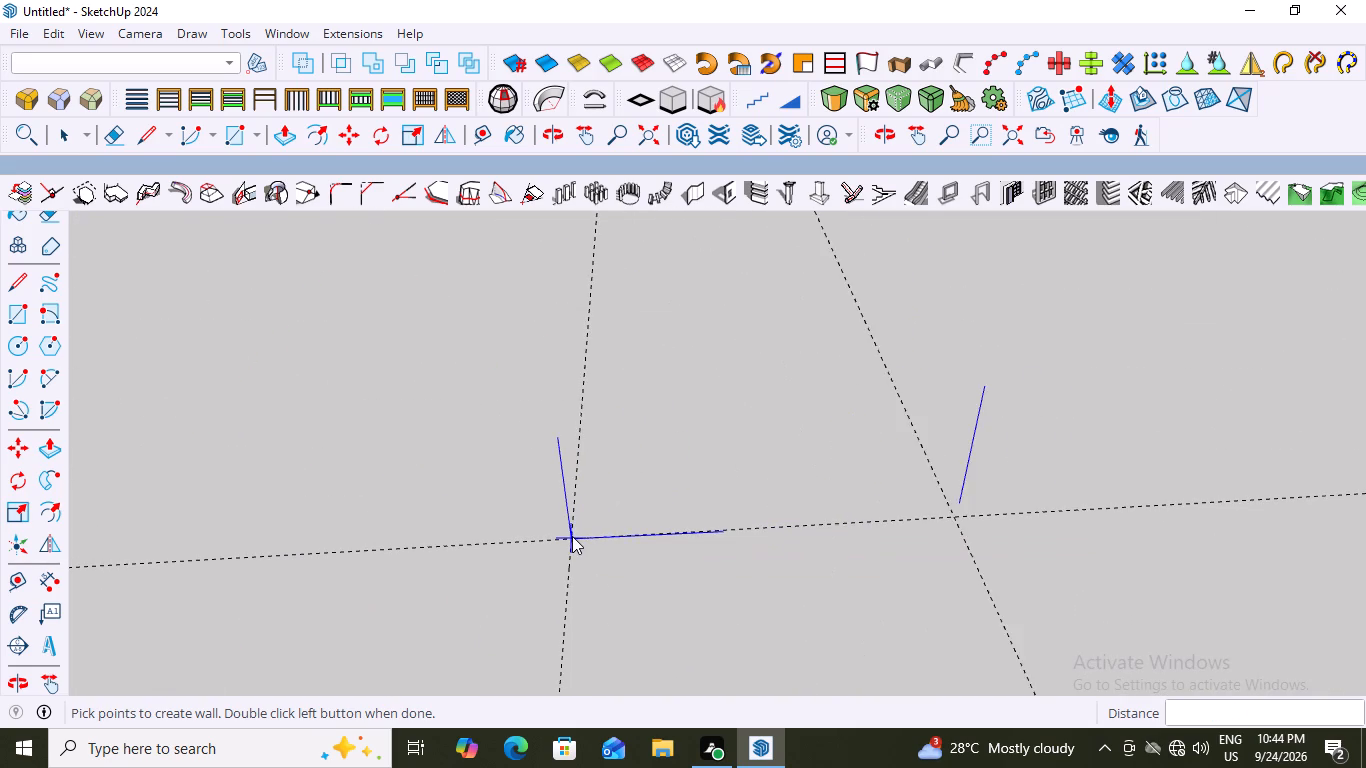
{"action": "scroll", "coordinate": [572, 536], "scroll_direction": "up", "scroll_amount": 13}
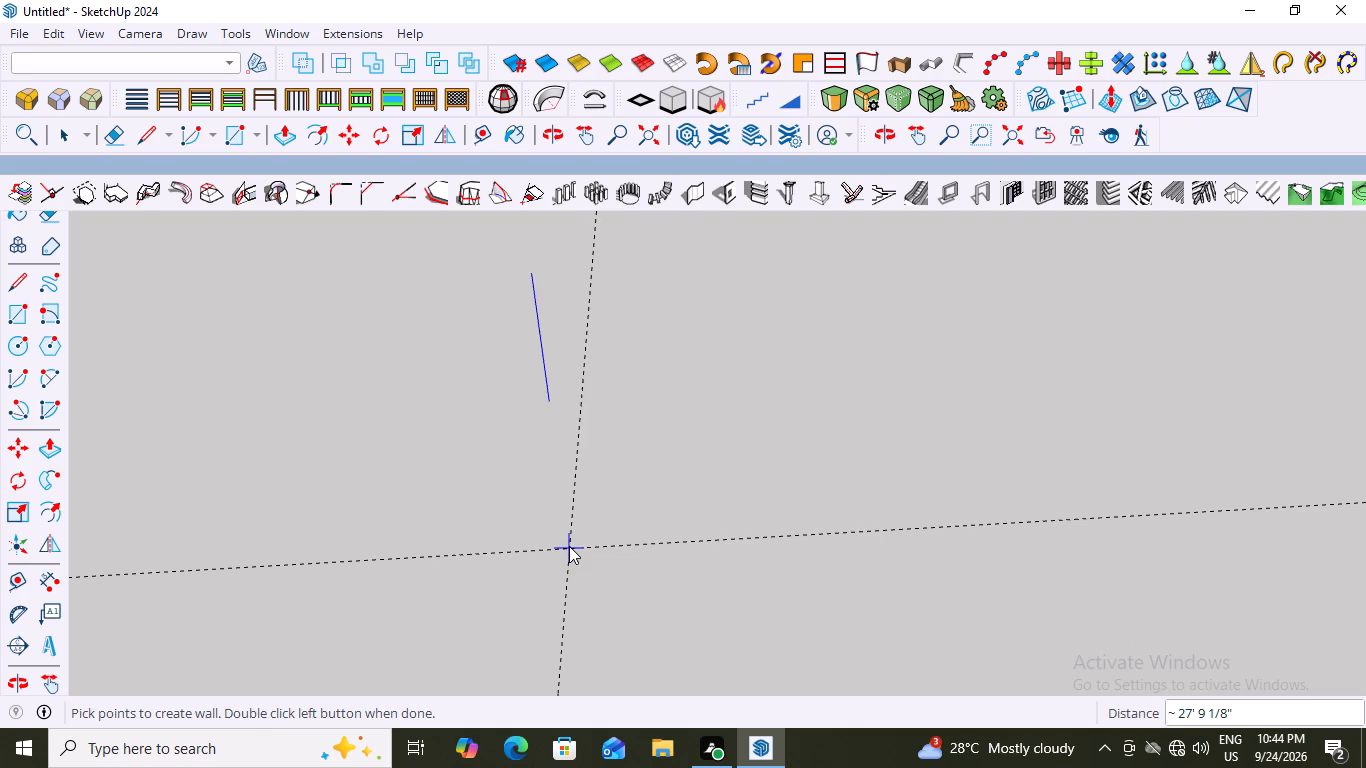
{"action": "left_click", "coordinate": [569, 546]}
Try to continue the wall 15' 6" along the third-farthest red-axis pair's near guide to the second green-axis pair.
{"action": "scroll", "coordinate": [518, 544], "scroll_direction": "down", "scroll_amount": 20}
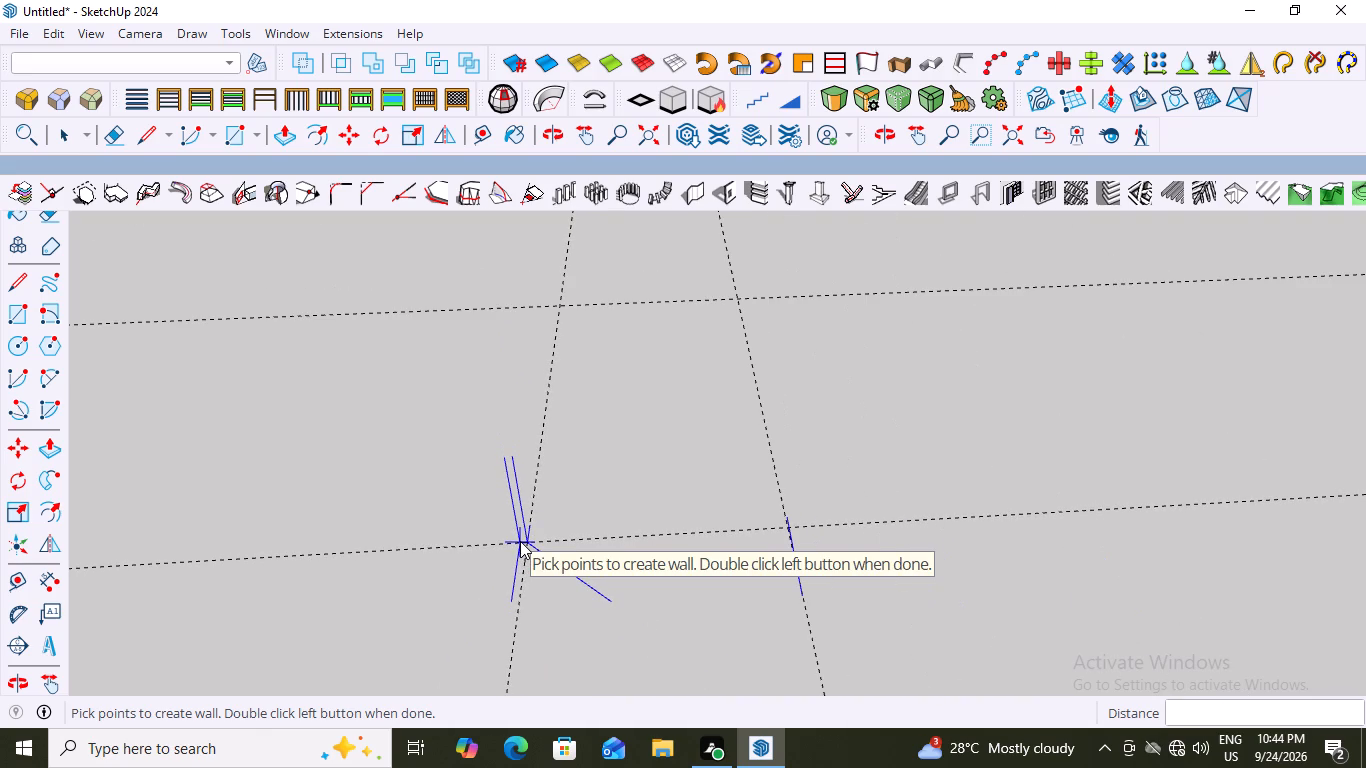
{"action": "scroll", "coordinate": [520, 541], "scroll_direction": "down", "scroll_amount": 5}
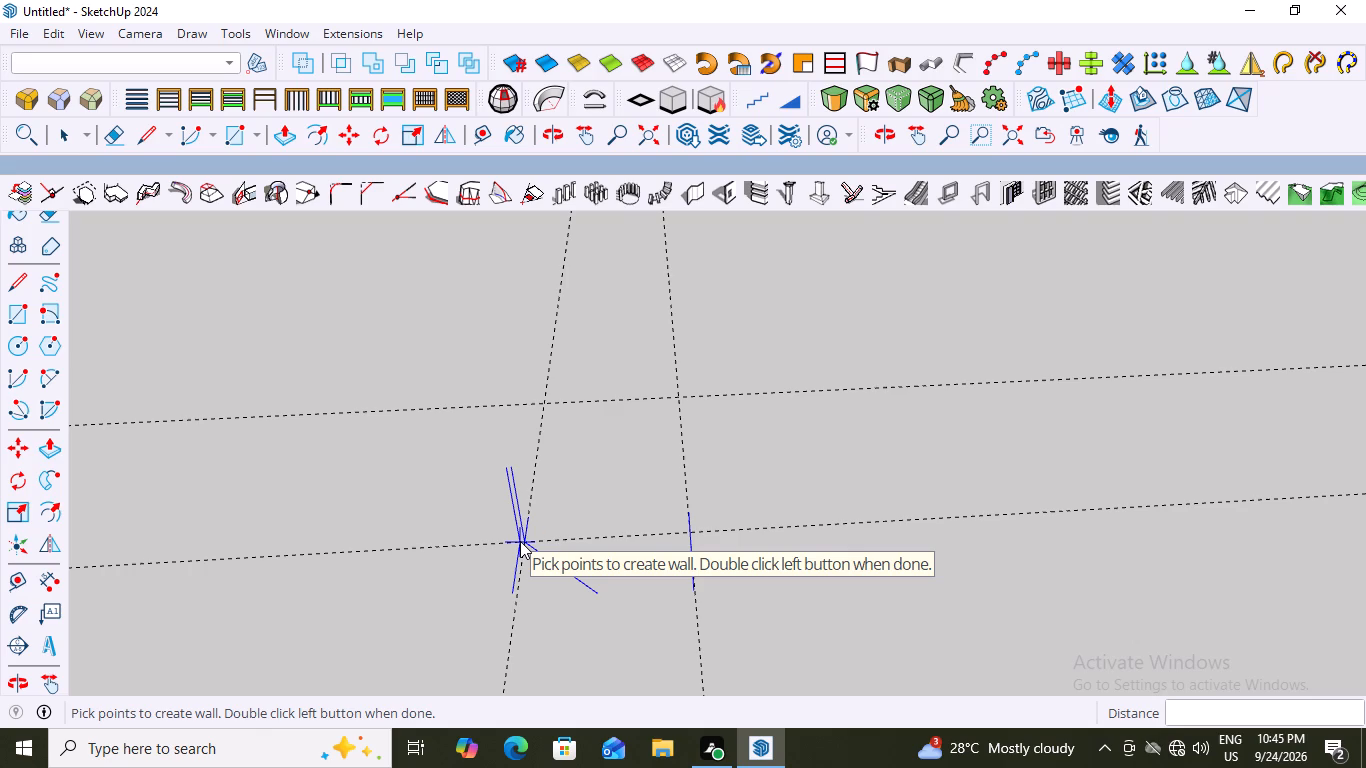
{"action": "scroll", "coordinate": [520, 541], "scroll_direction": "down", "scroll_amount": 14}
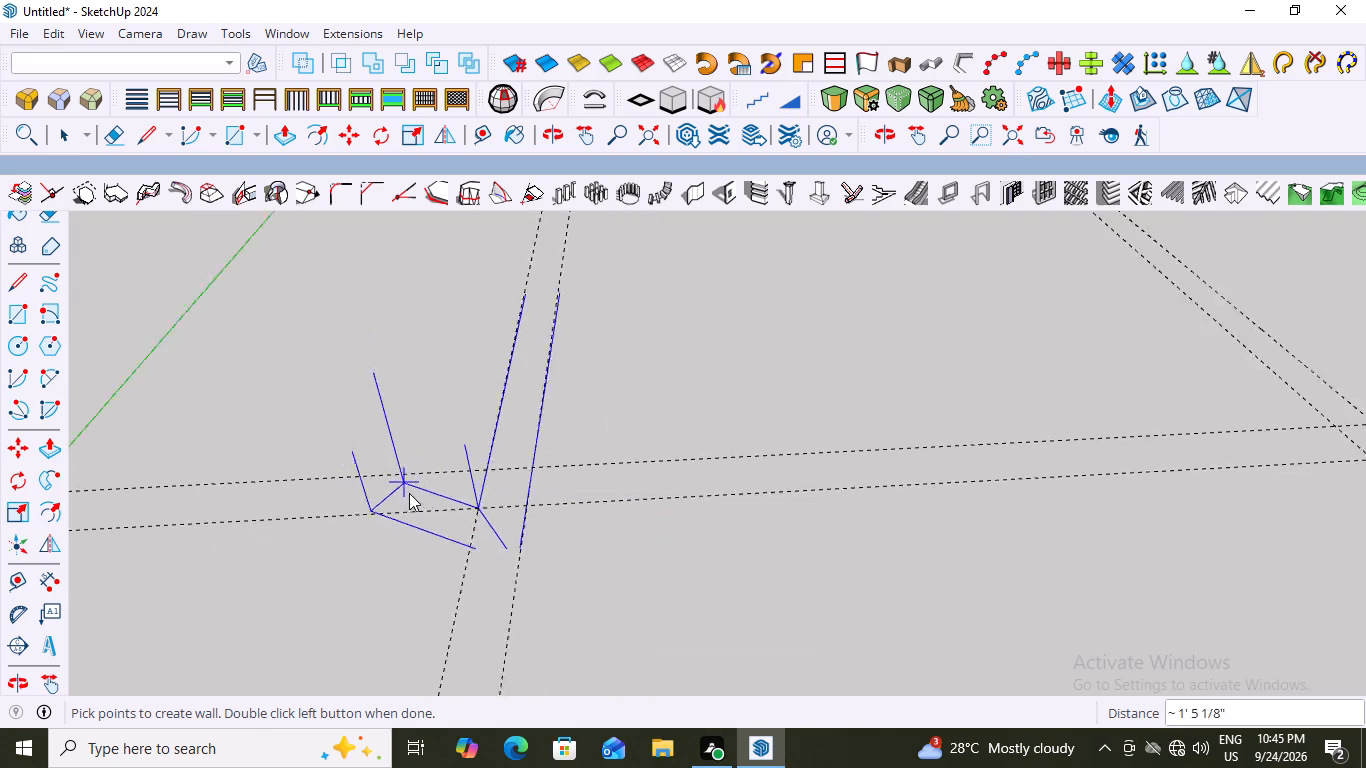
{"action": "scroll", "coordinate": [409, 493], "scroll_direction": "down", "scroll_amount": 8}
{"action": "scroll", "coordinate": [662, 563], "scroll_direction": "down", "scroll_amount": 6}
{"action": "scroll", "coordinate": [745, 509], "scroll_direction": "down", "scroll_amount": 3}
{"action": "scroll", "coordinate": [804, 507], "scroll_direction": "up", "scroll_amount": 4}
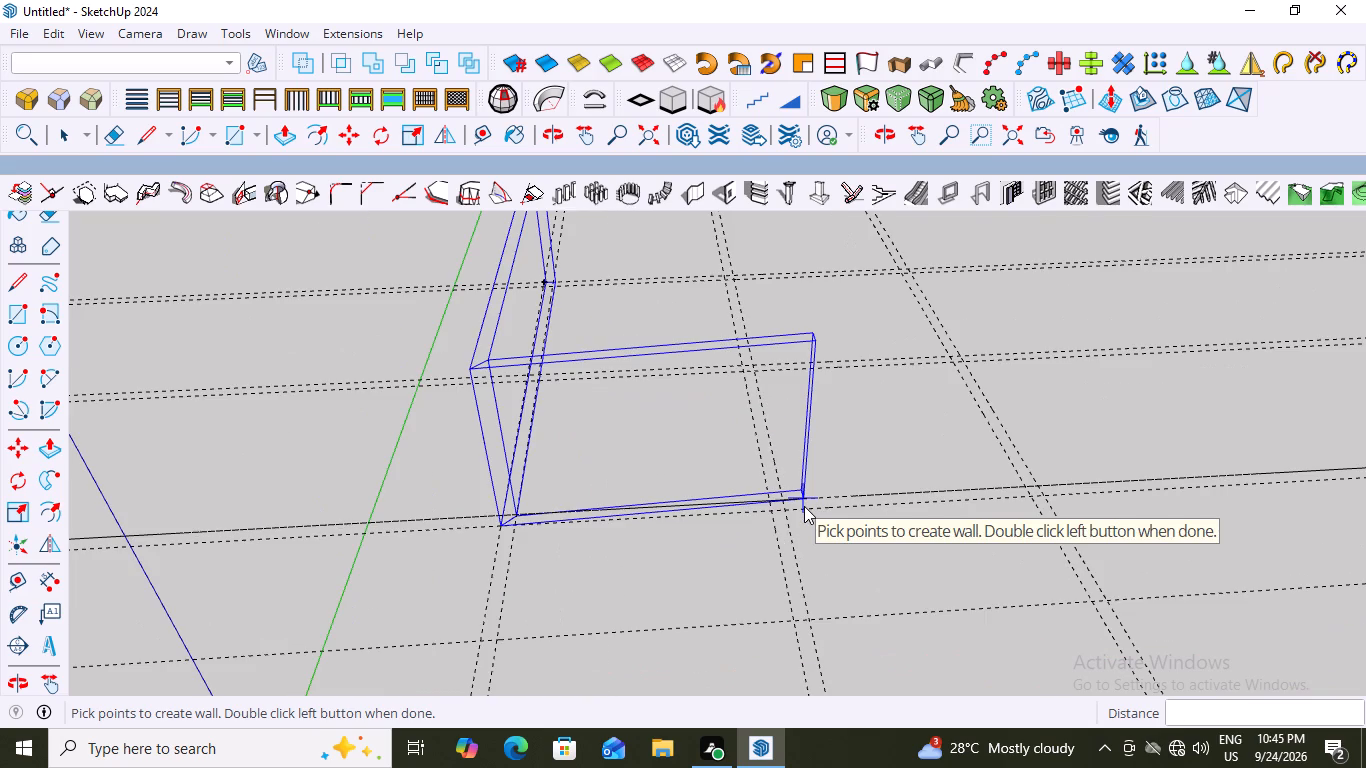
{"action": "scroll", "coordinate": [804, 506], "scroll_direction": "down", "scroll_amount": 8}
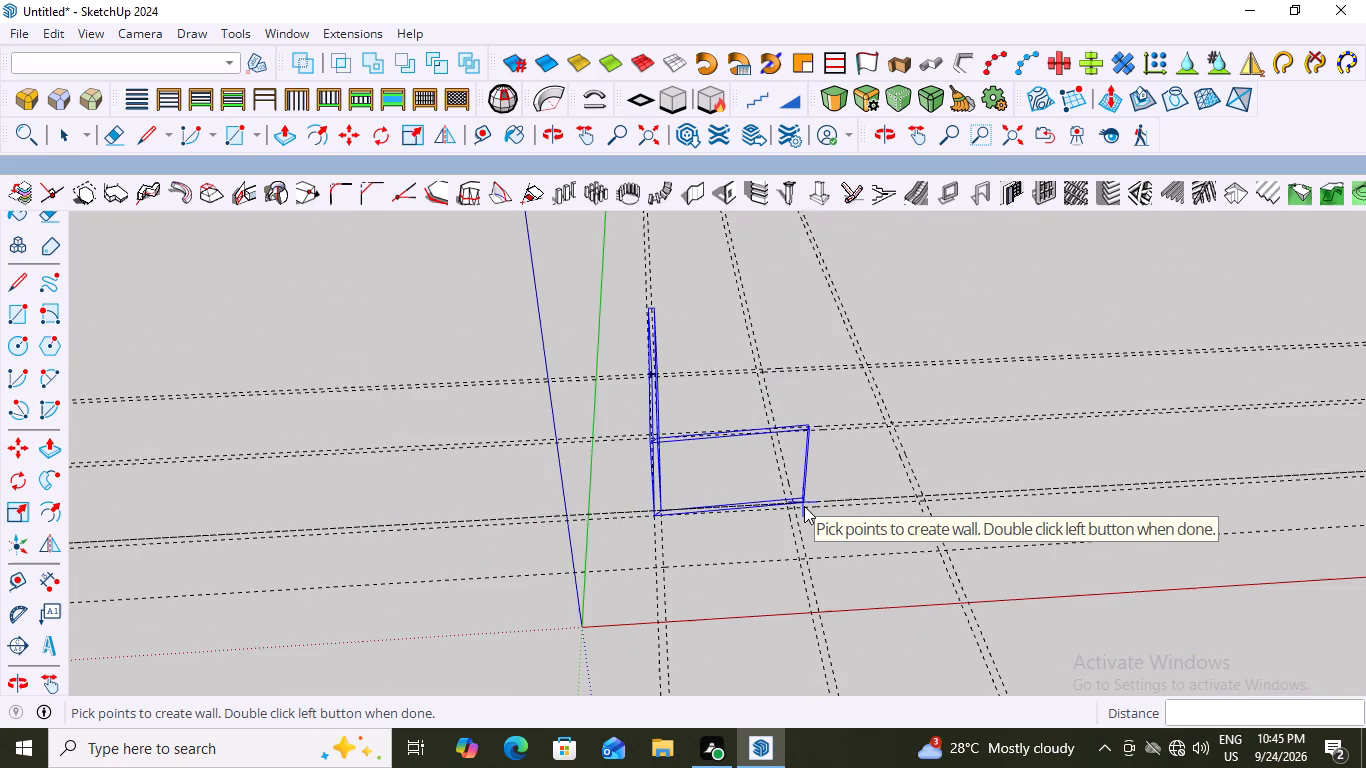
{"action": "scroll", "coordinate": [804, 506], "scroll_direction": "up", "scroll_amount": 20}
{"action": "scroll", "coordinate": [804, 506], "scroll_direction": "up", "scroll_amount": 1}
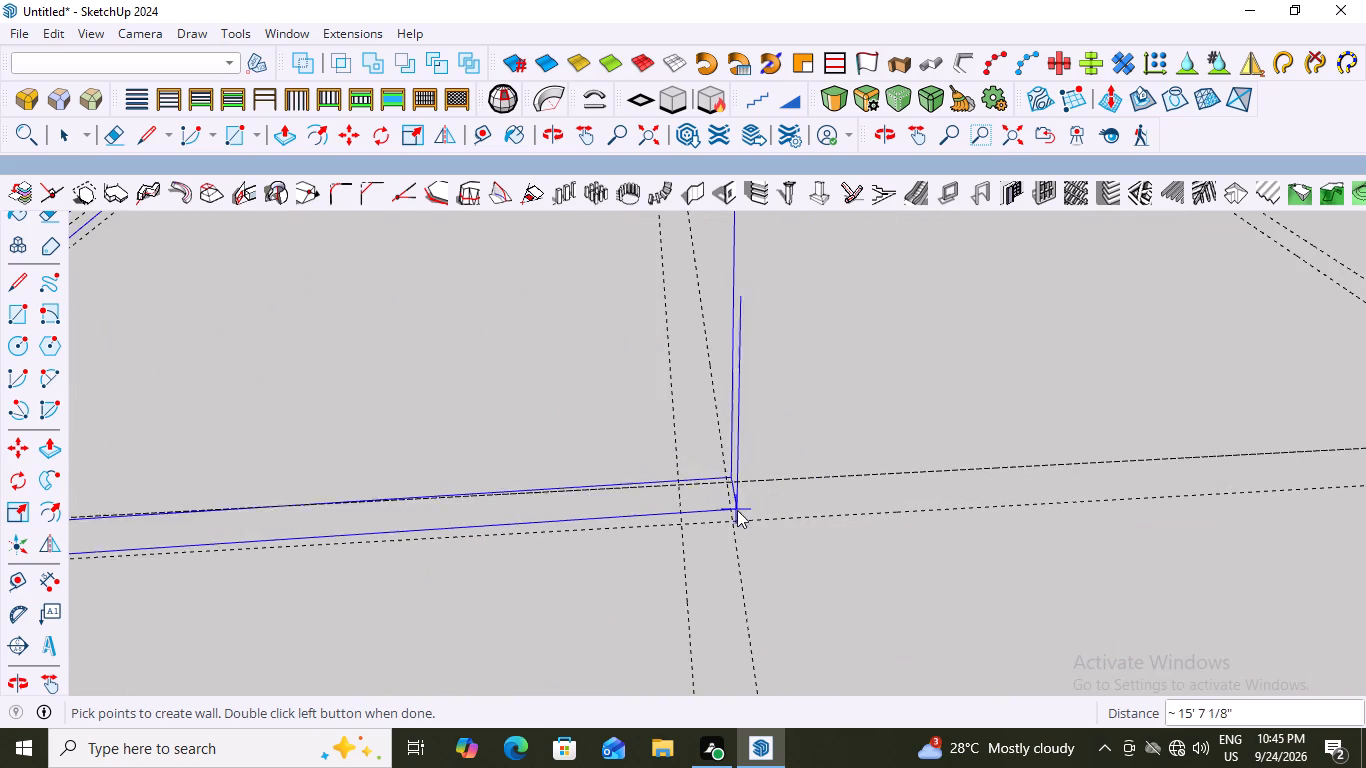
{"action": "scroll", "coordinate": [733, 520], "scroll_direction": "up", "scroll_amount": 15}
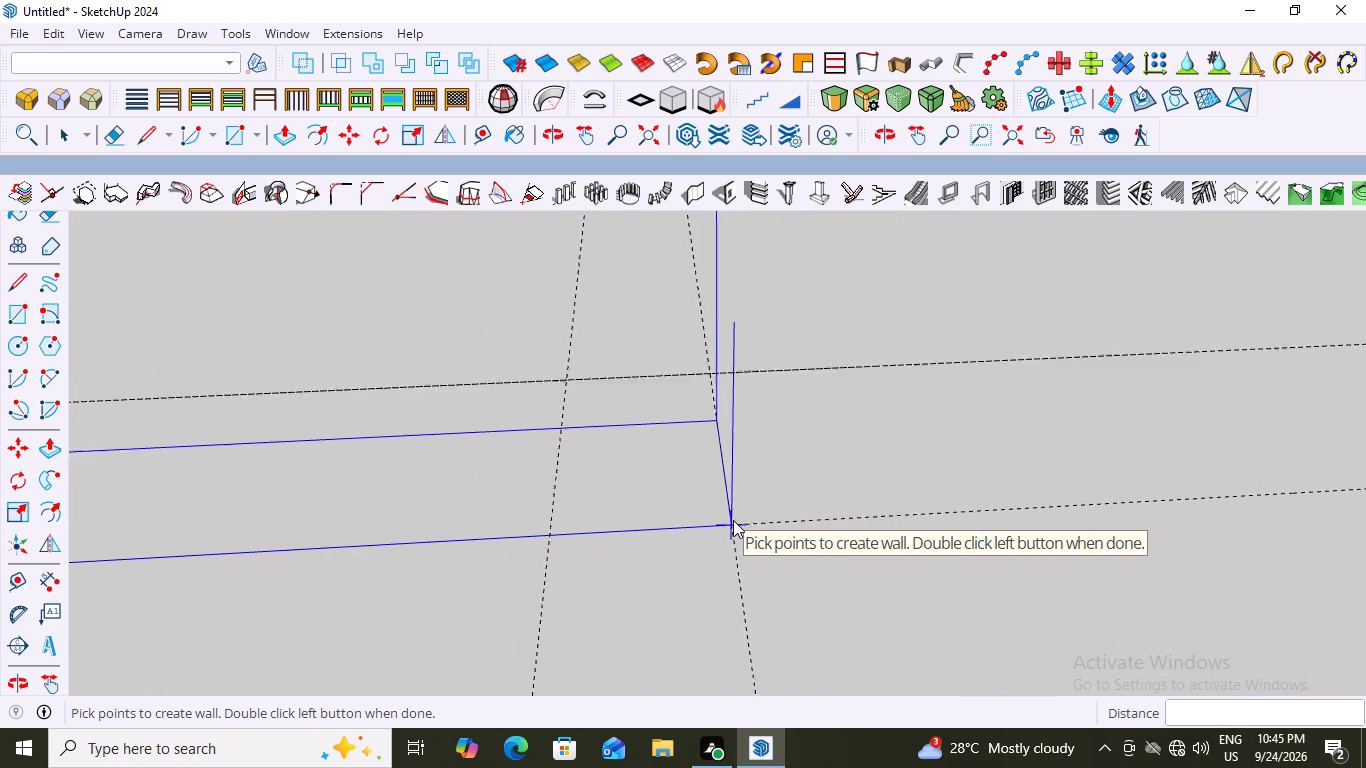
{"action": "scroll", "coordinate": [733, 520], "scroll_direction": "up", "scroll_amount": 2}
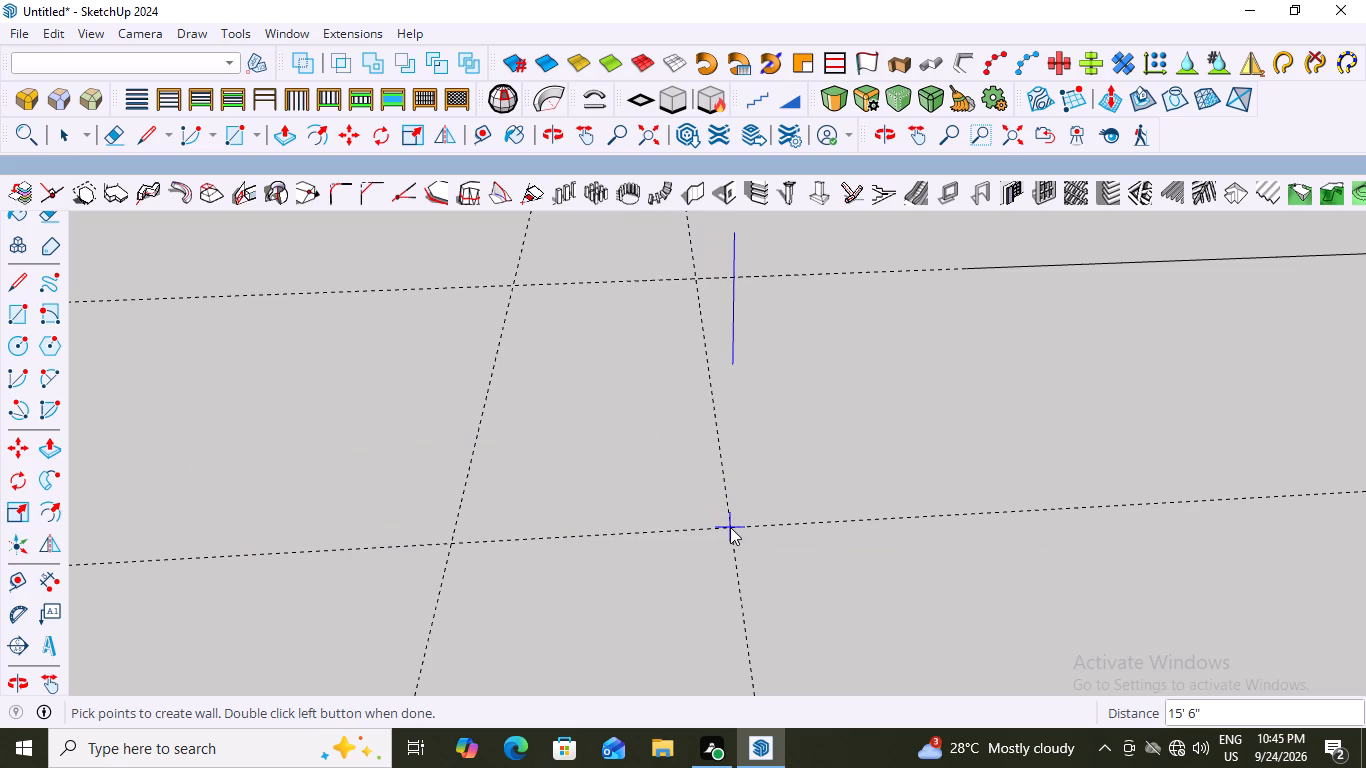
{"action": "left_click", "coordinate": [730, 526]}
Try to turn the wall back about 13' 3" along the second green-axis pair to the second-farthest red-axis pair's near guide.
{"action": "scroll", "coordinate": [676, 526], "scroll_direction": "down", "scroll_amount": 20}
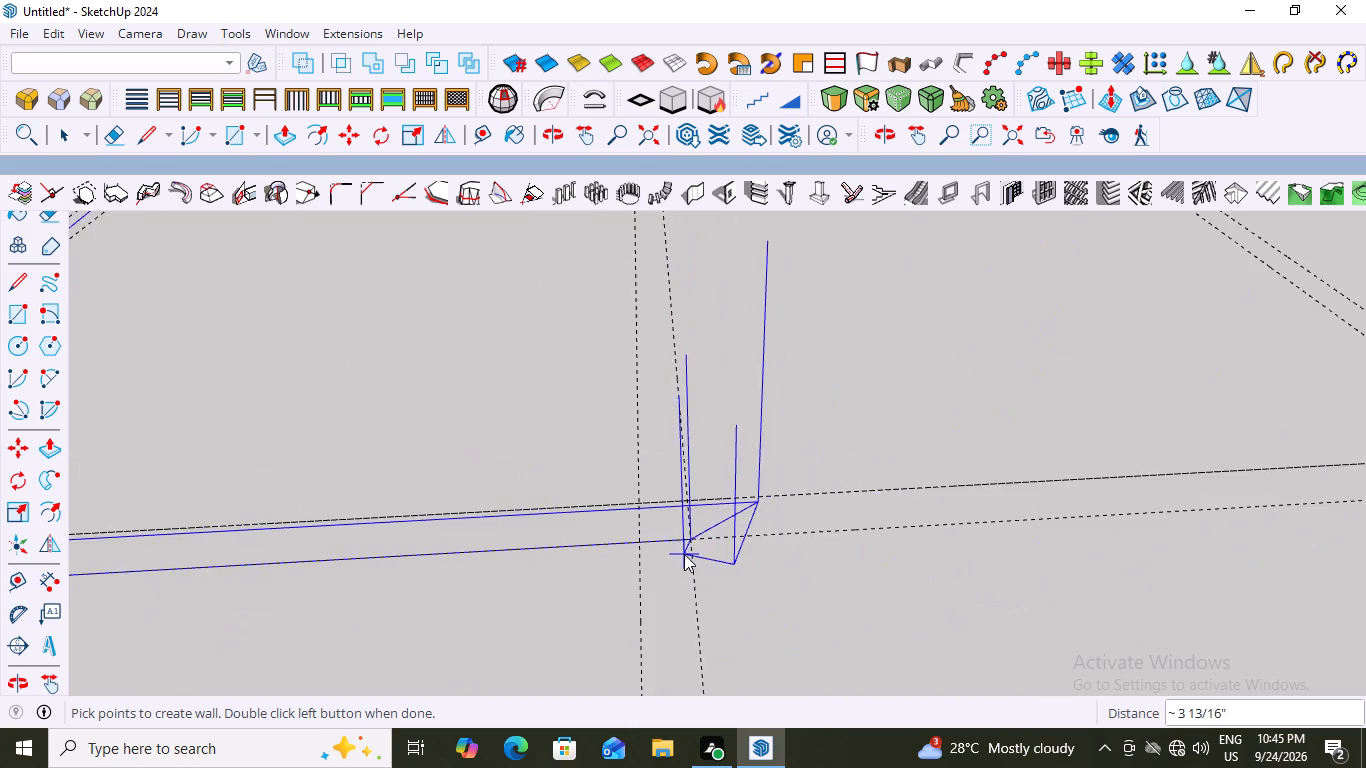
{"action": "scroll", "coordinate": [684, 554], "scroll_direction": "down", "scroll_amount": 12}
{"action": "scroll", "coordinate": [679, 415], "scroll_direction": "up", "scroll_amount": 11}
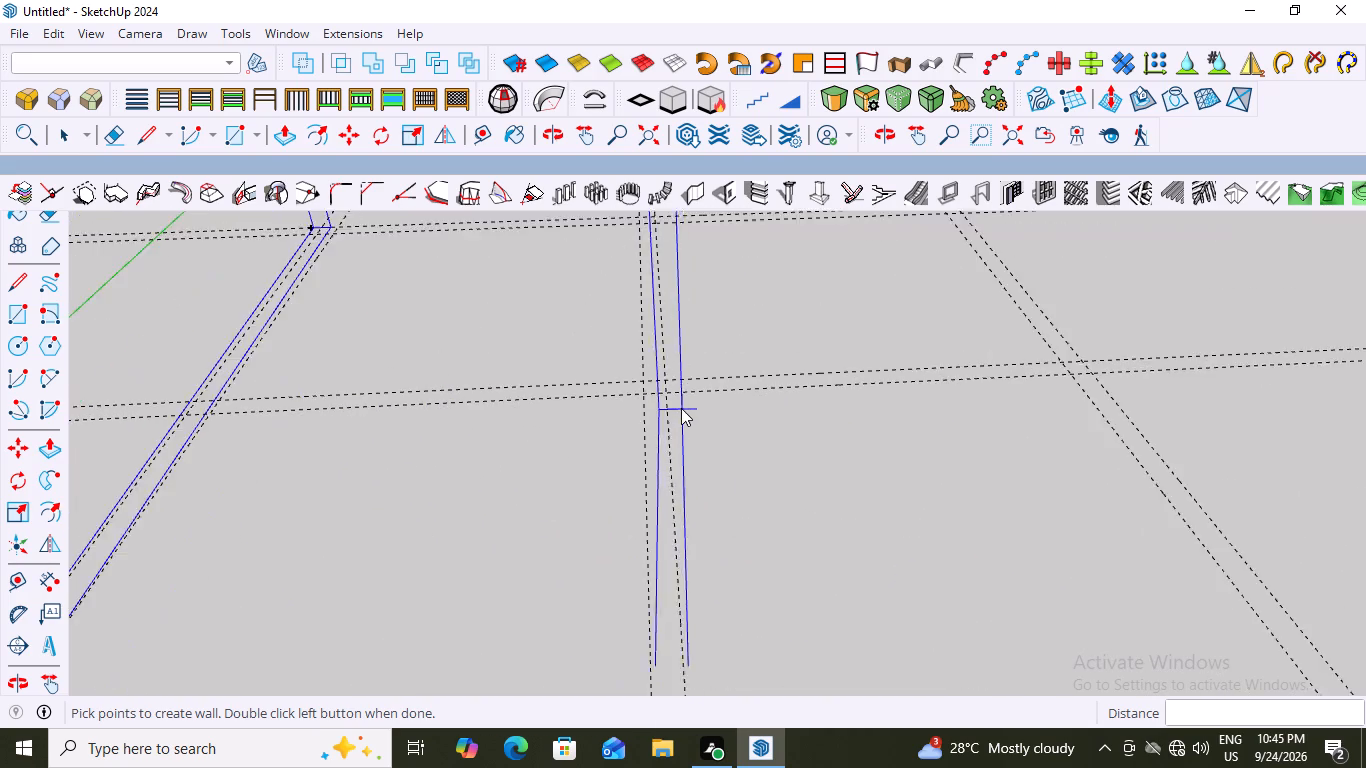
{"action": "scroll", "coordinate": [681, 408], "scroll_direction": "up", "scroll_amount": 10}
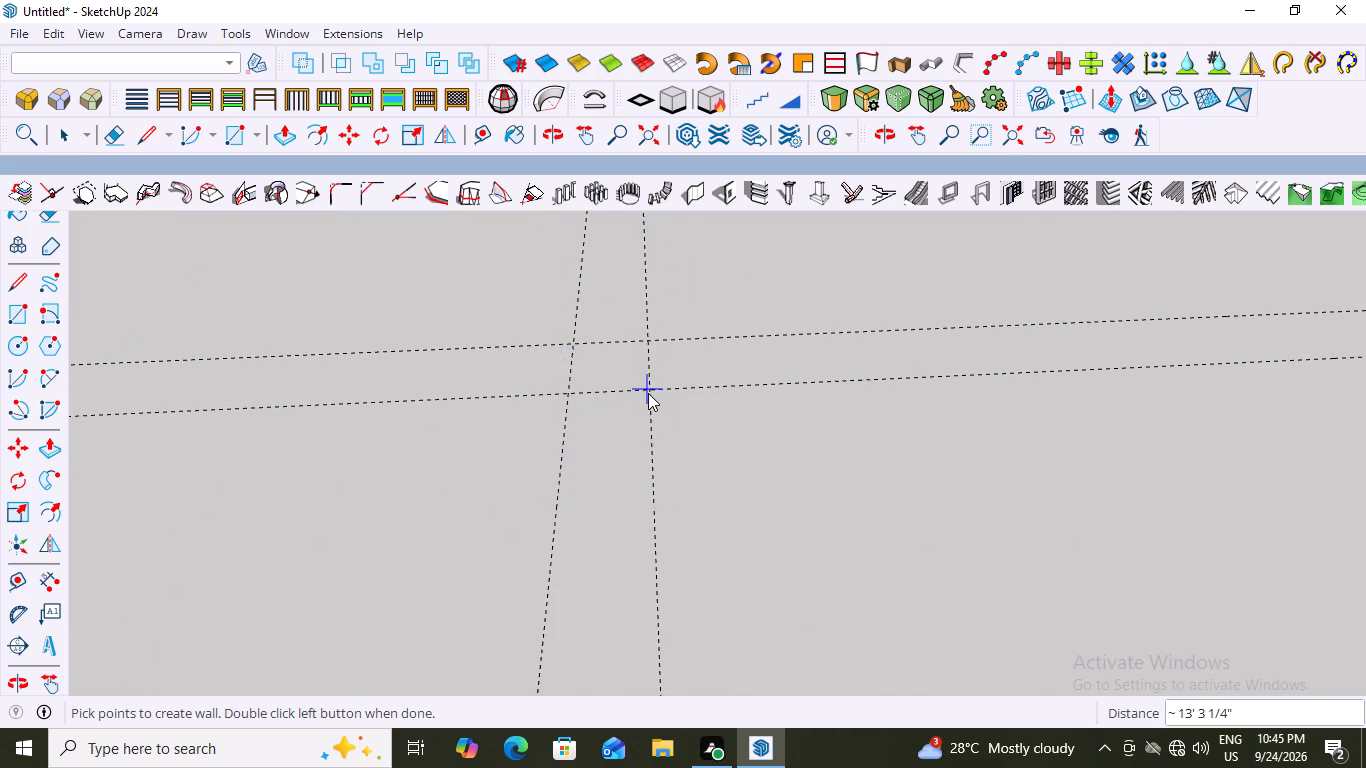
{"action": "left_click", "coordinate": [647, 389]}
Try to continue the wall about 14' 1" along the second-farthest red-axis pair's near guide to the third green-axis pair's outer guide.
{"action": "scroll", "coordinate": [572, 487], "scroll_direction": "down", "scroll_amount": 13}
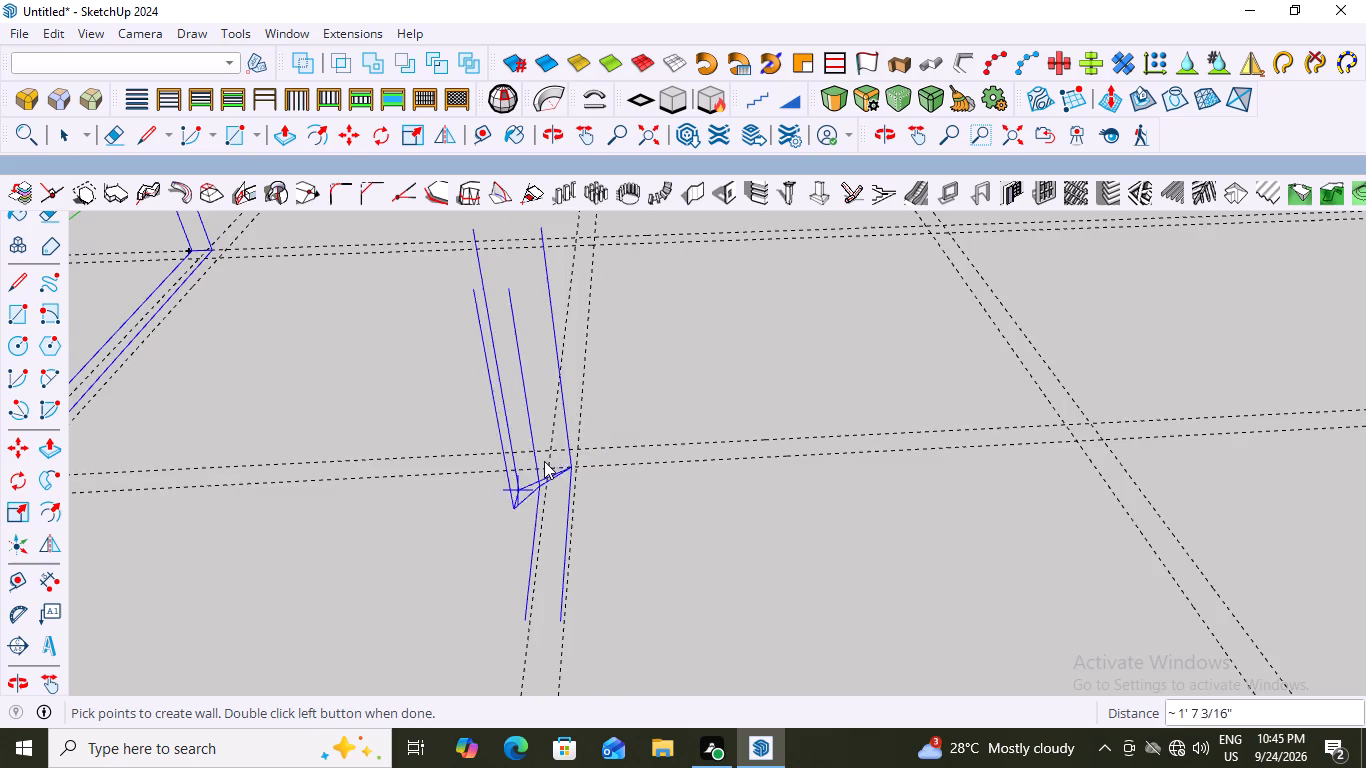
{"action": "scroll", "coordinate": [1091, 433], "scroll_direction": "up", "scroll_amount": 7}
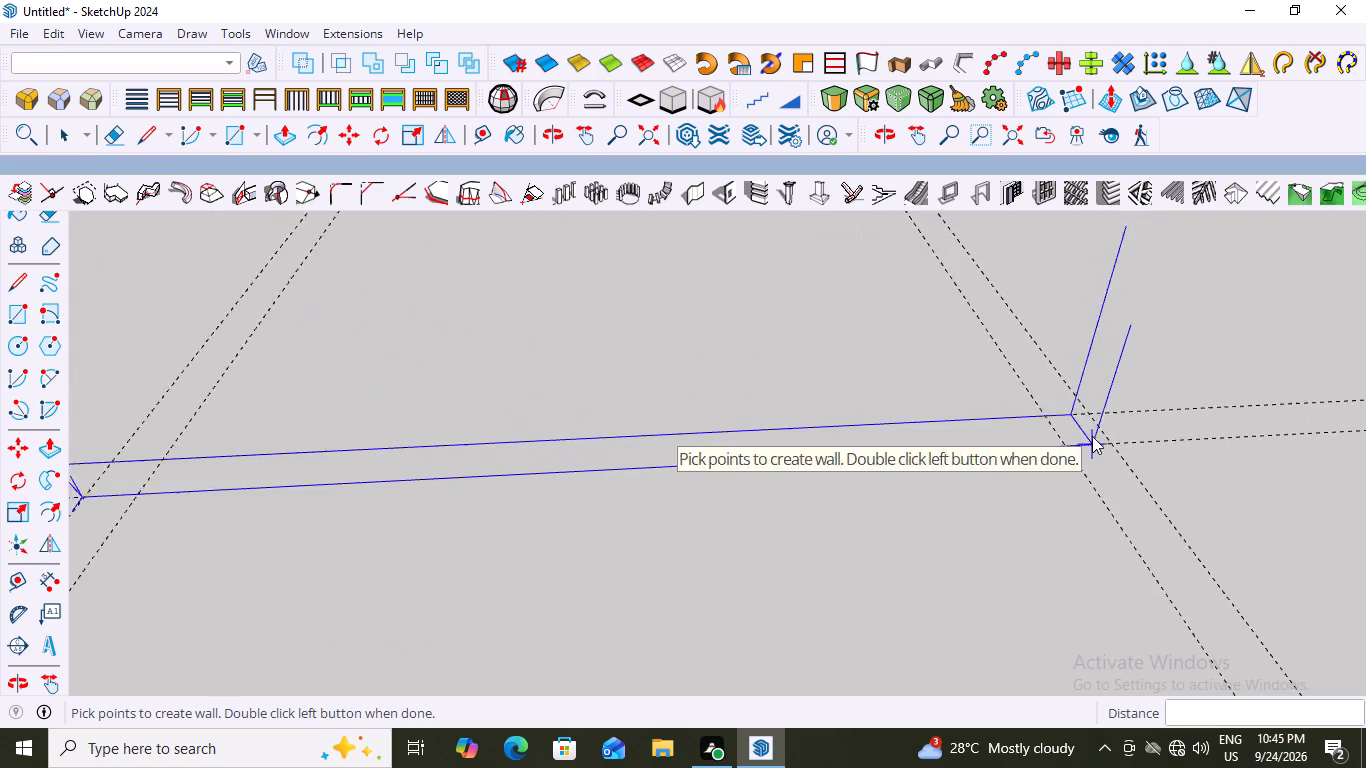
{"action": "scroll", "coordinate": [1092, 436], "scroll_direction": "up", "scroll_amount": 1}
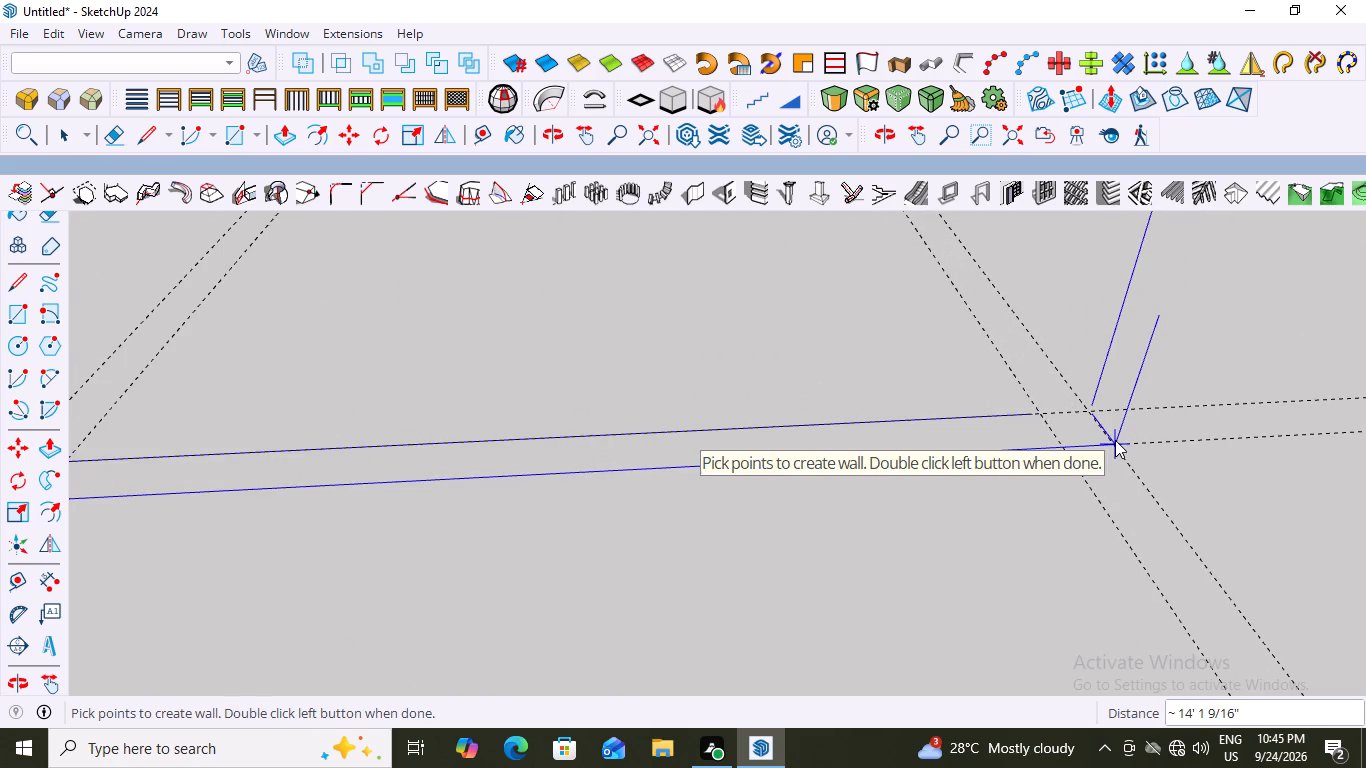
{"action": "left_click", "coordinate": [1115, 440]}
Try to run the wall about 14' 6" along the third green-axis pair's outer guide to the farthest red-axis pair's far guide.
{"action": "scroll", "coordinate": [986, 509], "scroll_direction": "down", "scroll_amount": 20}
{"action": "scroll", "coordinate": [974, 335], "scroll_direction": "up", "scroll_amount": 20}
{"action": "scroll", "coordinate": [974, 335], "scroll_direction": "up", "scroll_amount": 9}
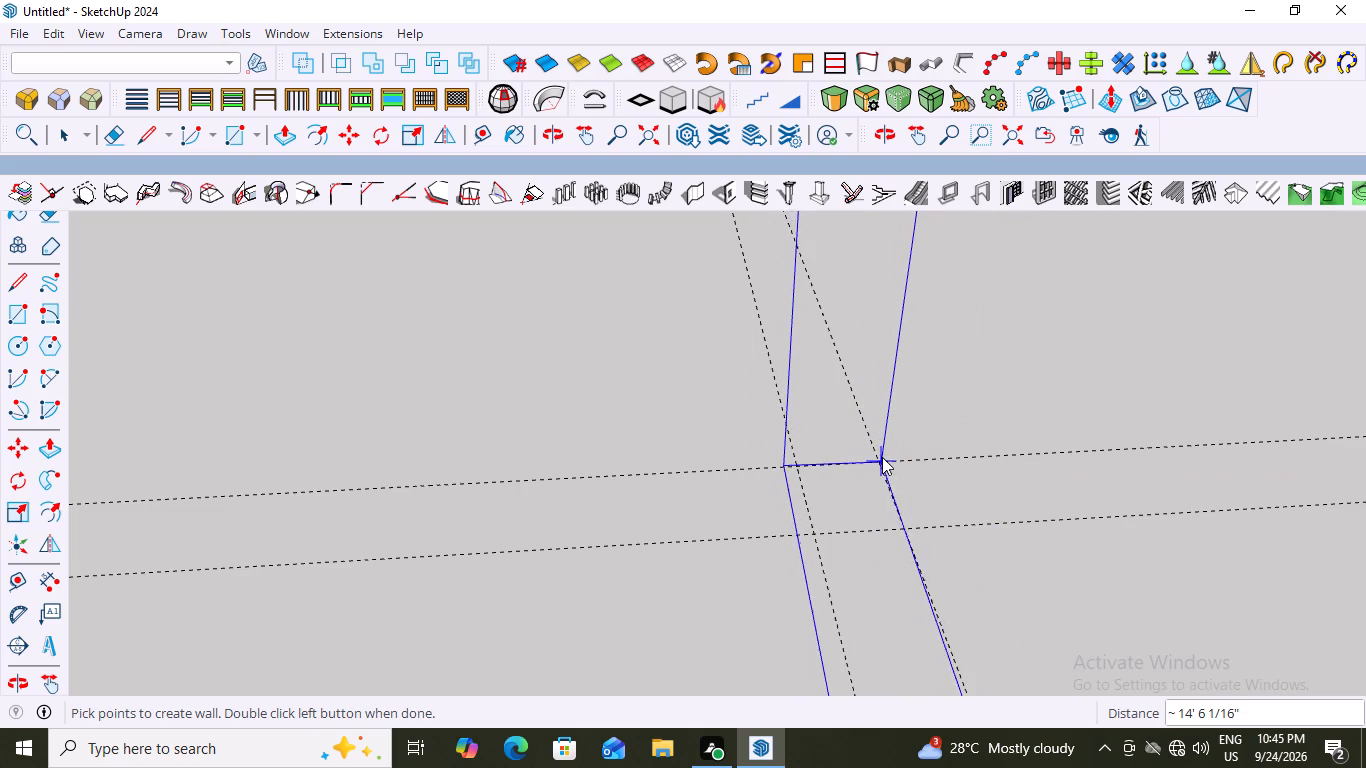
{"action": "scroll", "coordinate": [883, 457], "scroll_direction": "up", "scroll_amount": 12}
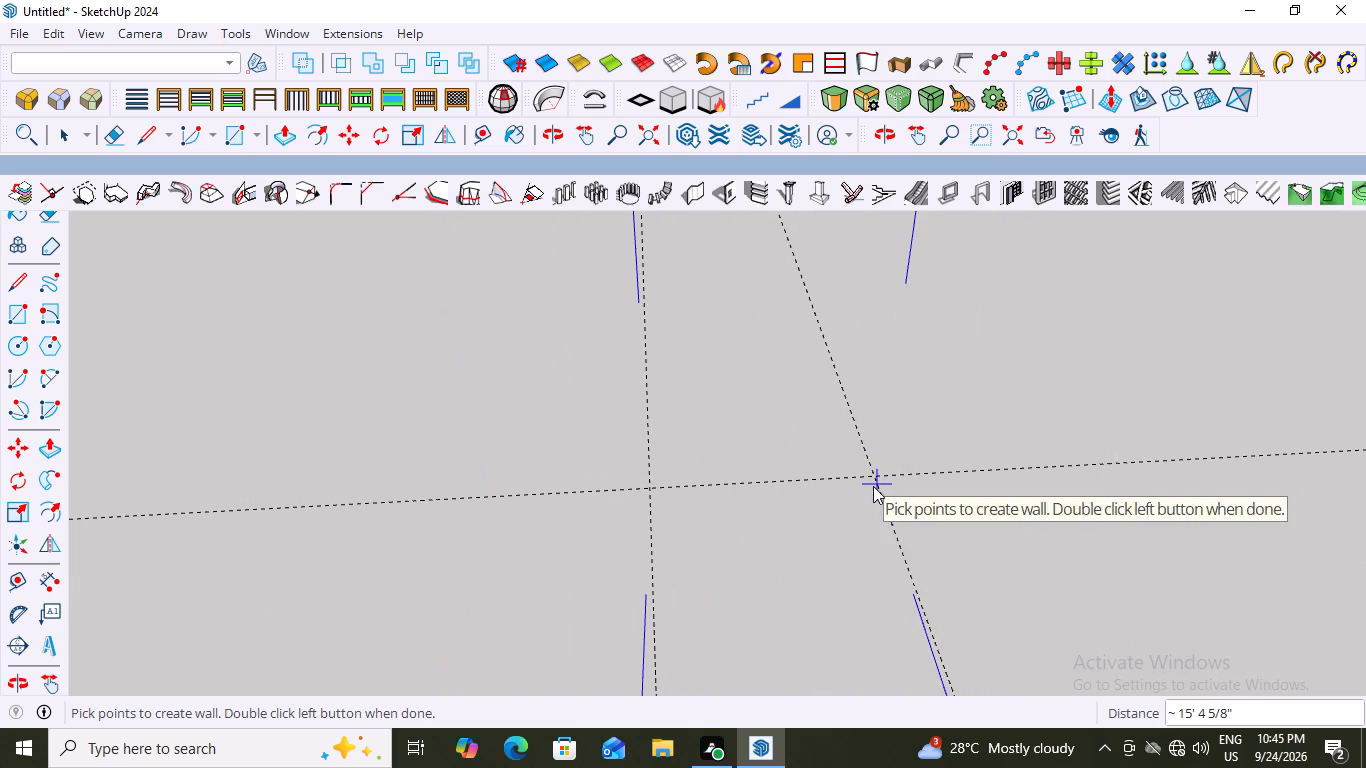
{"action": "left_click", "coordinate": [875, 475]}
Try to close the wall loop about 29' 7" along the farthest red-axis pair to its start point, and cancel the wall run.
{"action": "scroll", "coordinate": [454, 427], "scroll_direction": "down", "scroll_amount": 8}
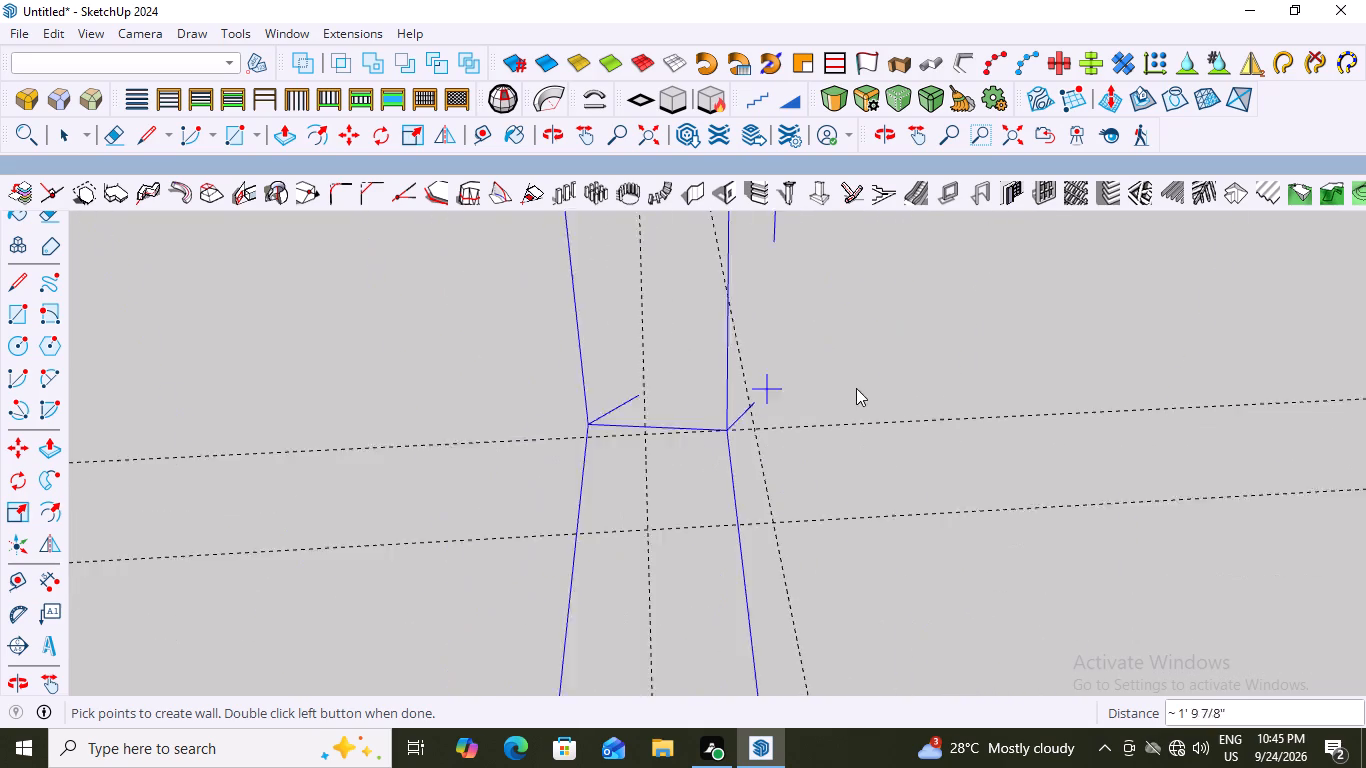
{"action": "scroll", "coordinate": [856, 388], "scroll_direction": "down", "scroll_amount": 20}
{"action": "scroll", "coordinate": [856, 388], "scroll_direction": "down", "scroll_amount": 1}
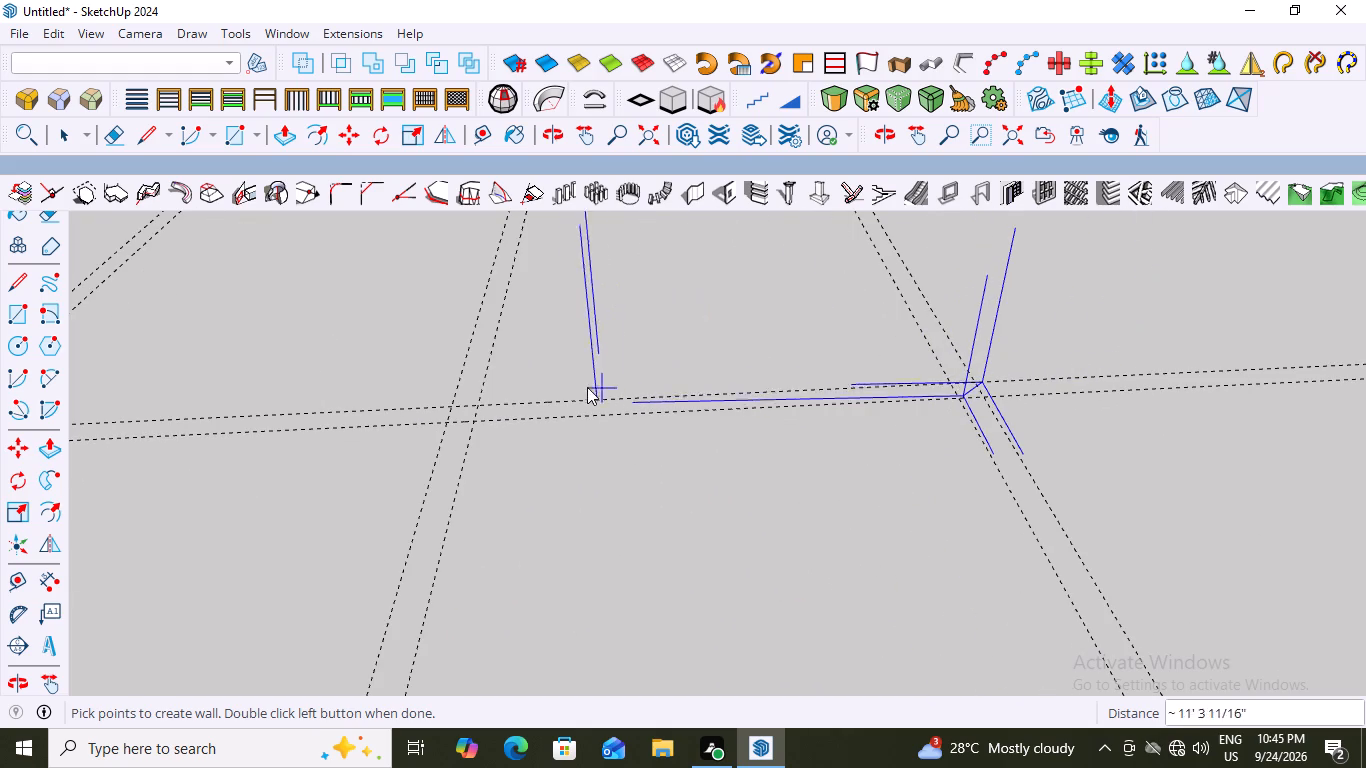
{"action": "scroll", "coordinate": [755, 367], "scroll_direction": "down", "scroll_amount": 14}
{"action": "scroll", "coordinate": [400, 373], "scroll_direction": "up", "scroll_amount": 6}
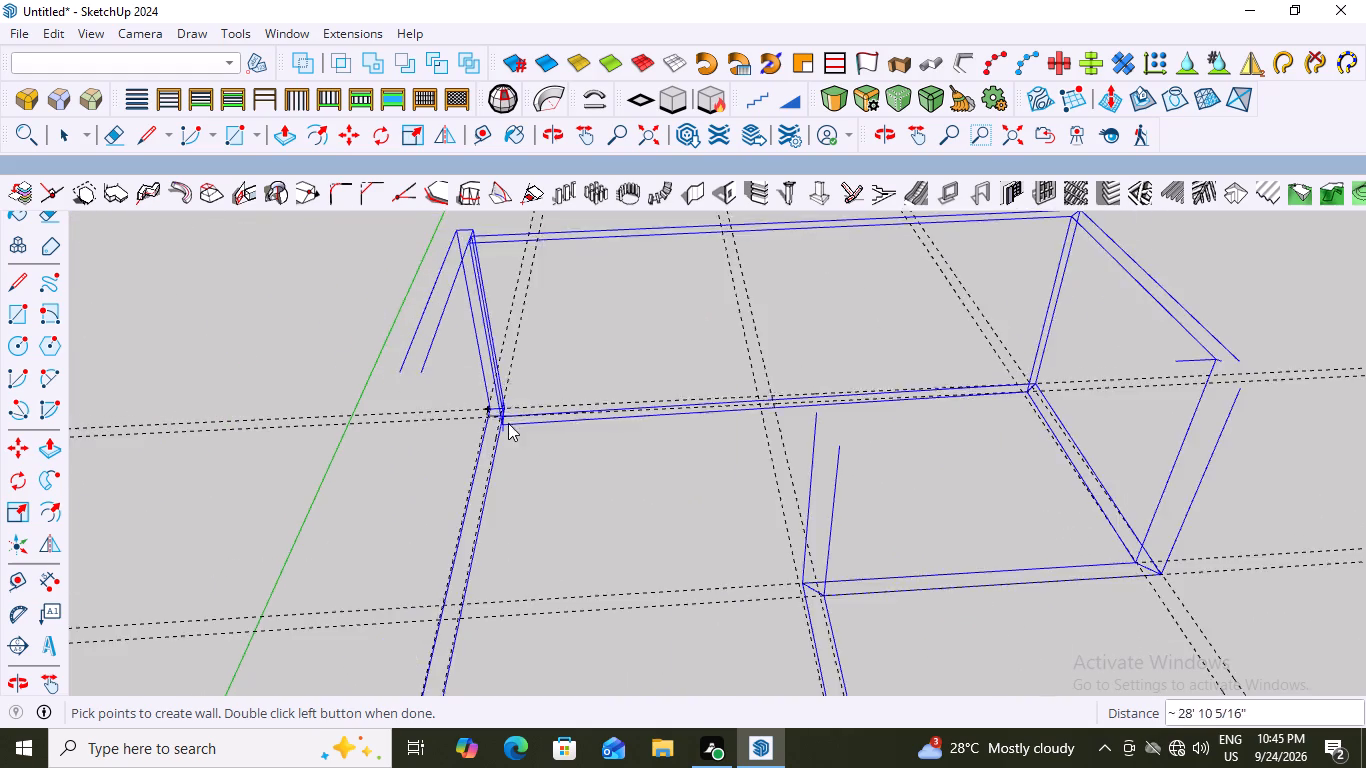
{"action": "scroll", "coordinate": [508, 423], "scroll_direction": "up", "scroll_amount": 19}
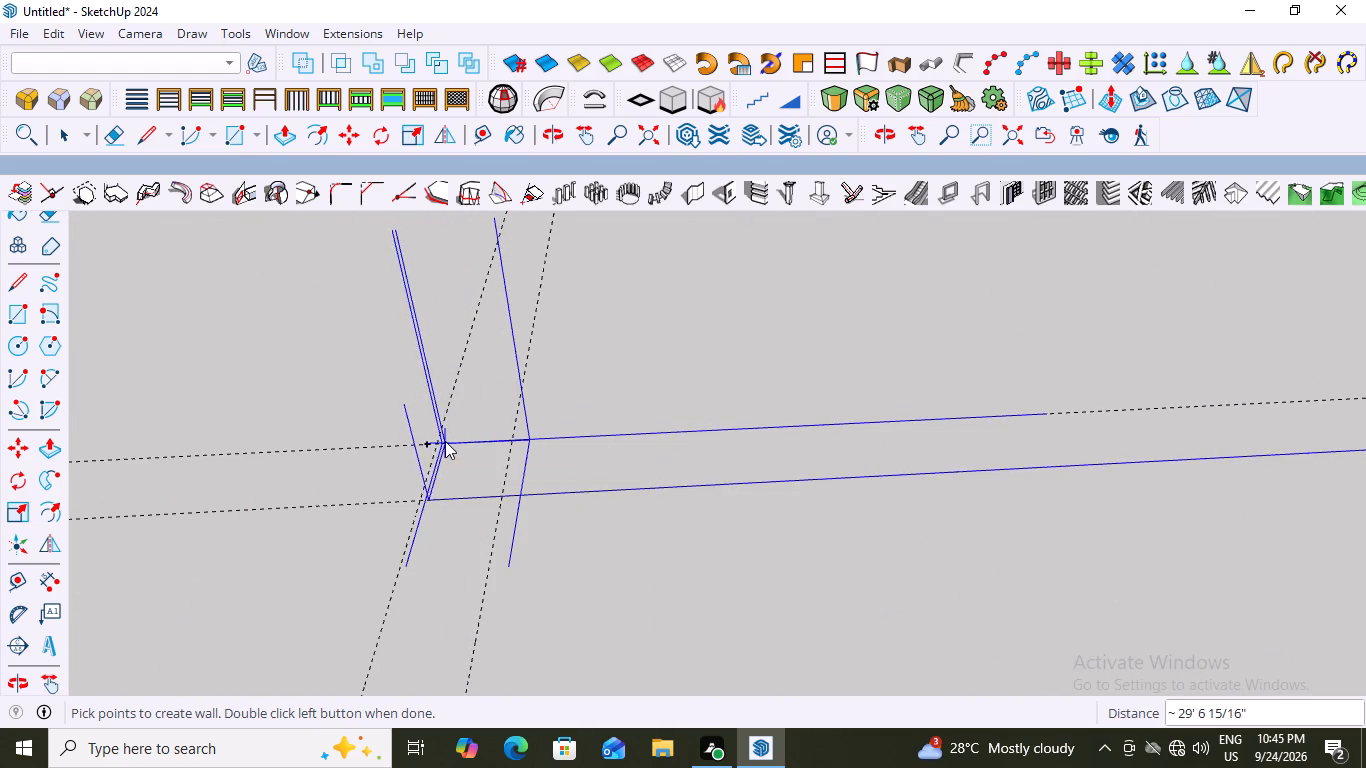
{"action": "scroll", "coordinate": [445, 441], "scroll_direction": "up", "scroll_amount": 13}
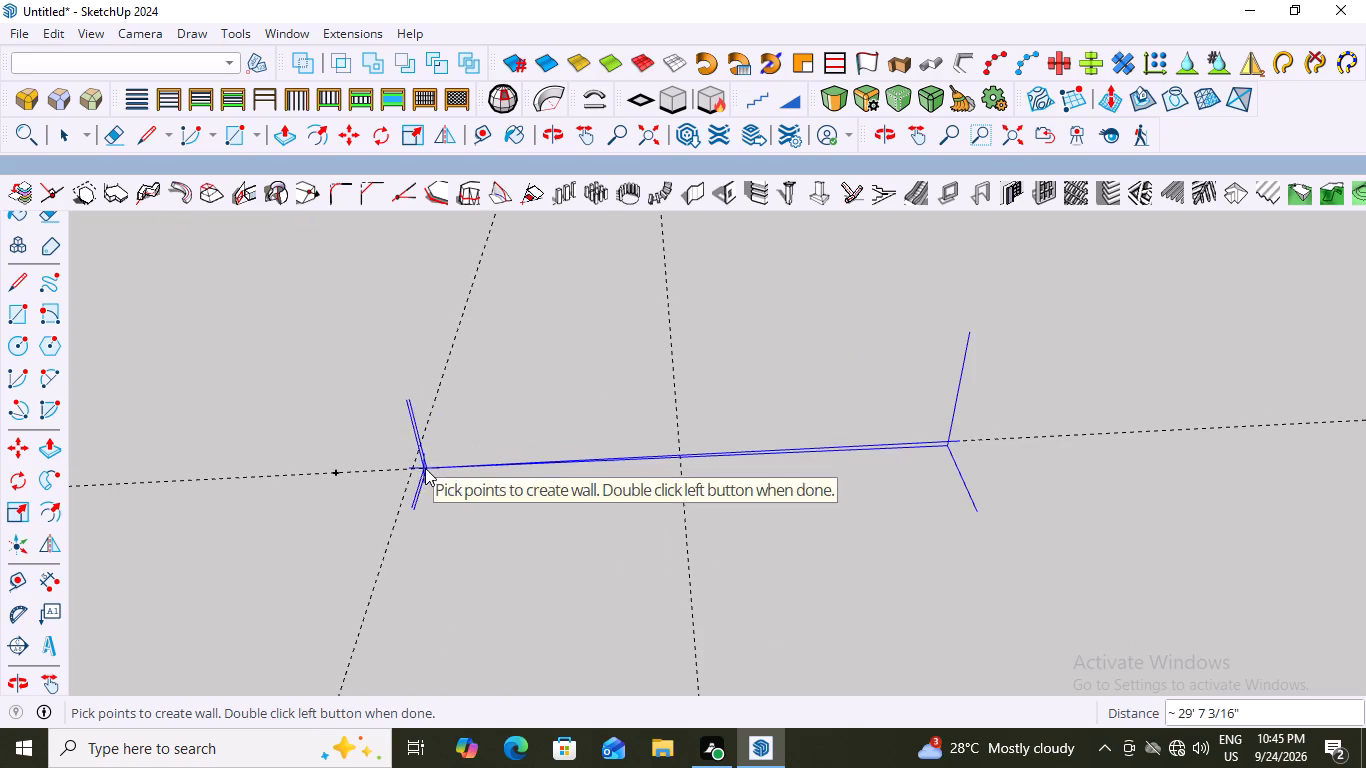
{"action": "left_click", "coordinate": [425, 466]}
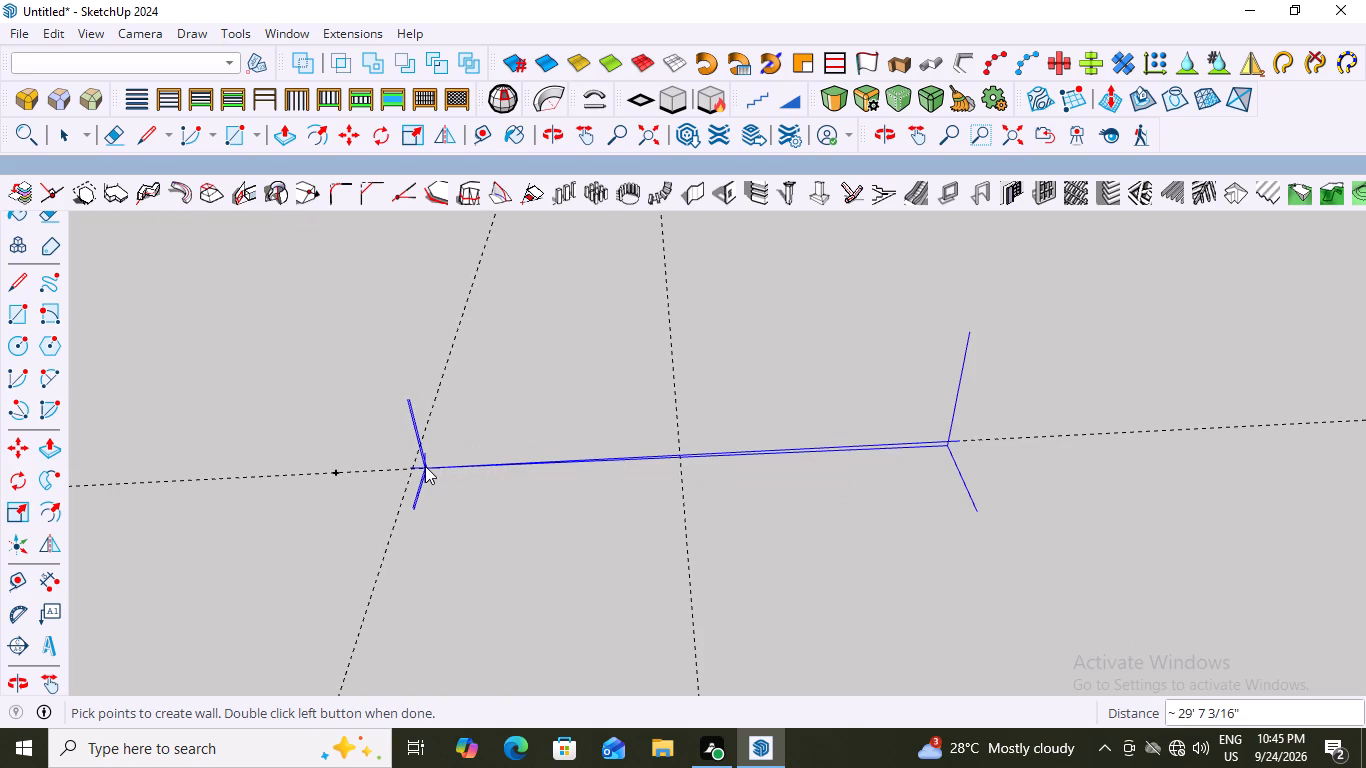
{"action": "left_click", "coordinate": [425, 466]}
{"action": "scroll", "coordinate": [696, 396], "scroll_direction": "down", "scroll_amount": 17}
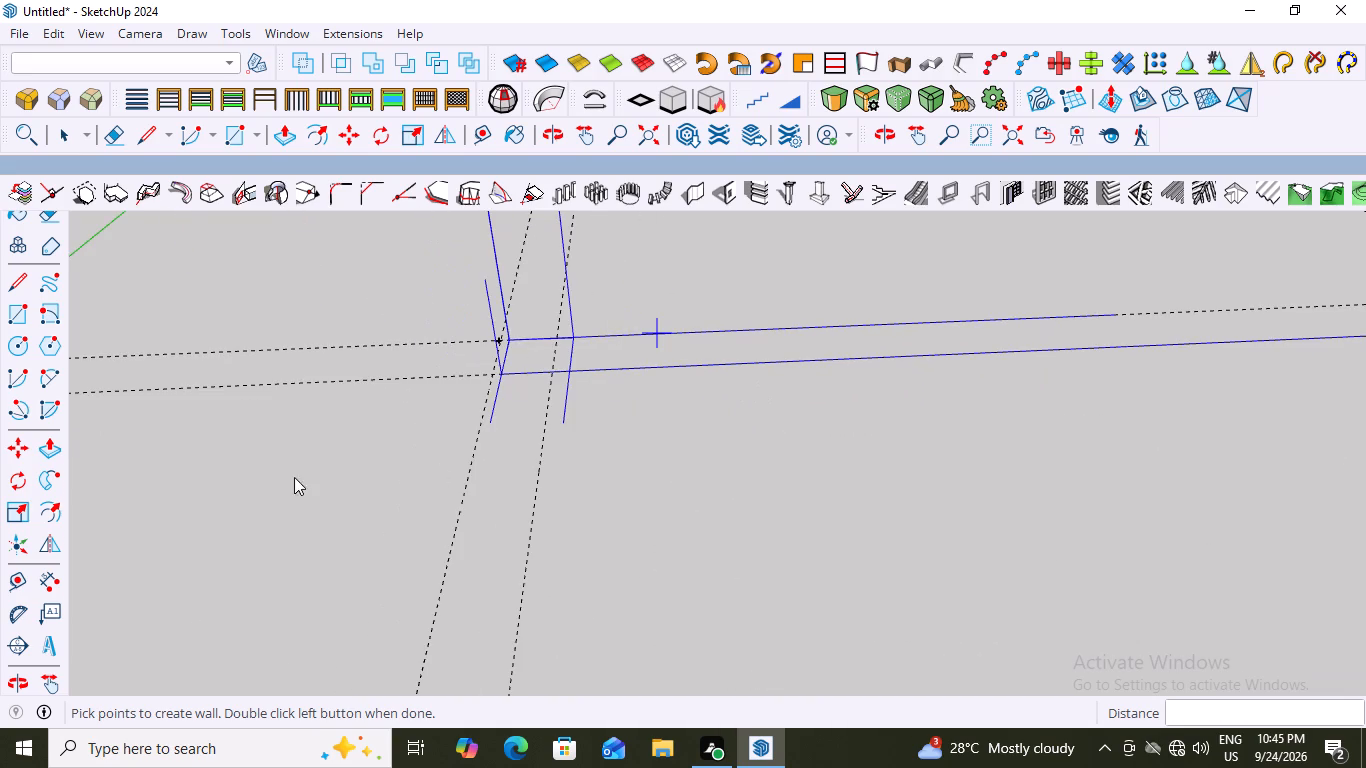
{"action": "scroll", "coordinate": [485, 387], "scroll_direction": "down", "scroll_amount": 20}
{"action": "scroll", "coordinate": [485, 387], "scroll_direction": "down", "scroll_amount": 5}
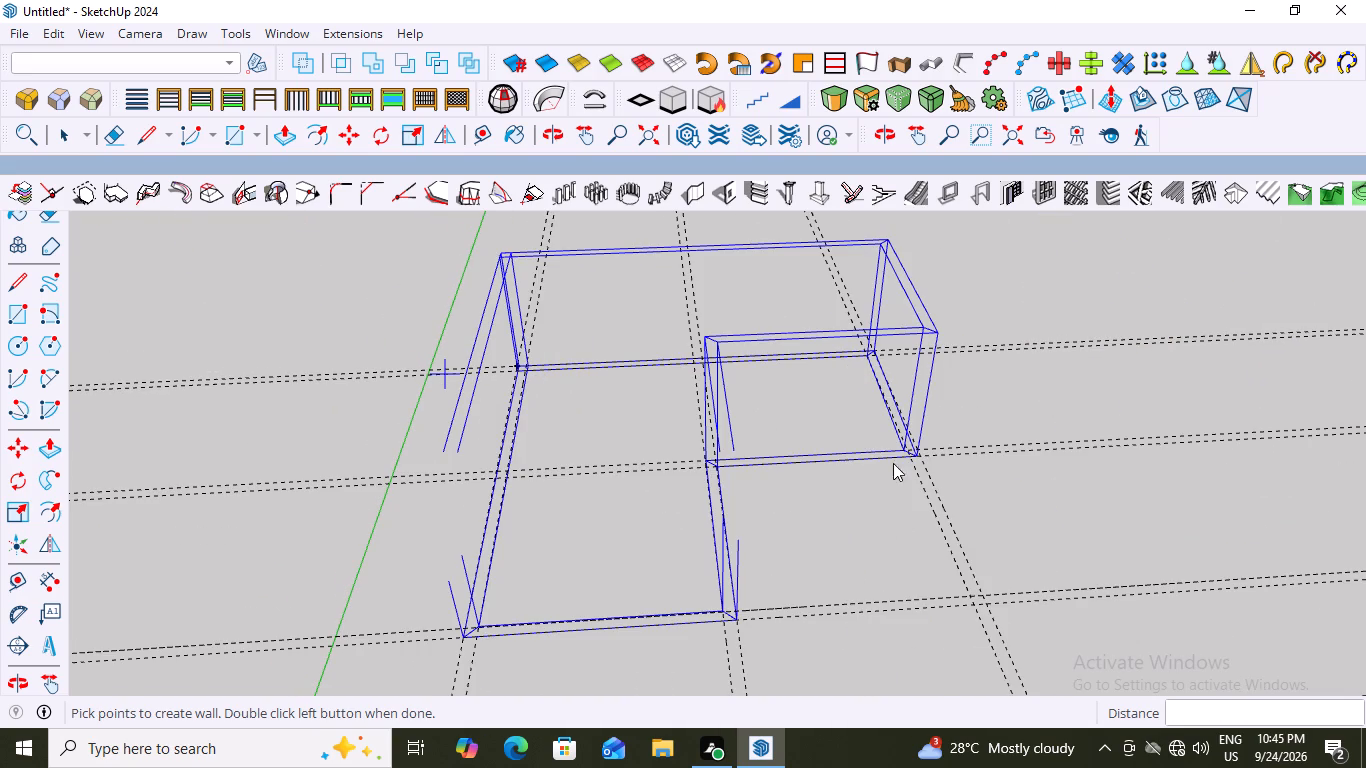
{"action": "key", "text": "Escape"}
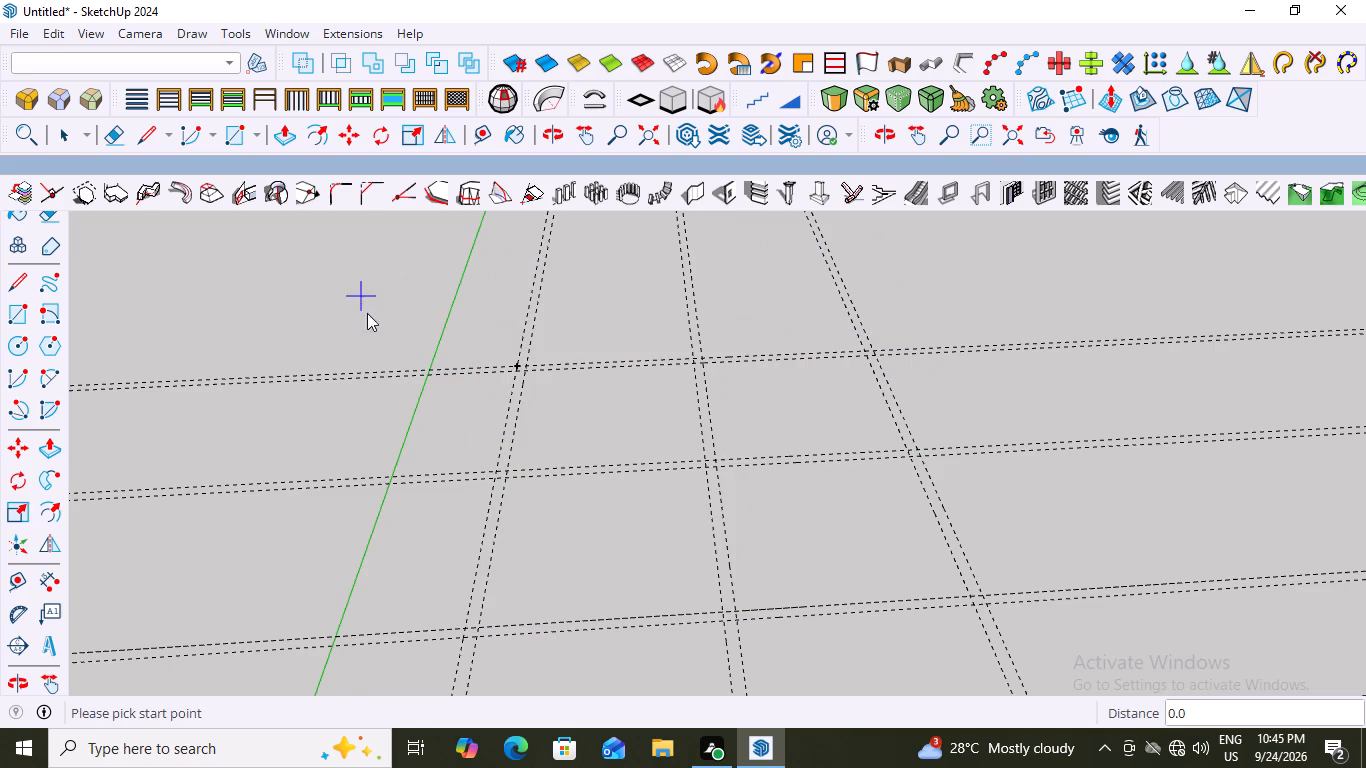
Leave the wall tool and undo all earlier changes back to the start of the model's undo history.
{"action": "key", "text": "space"}
{"action": "key", "text": "ctrl+z"}
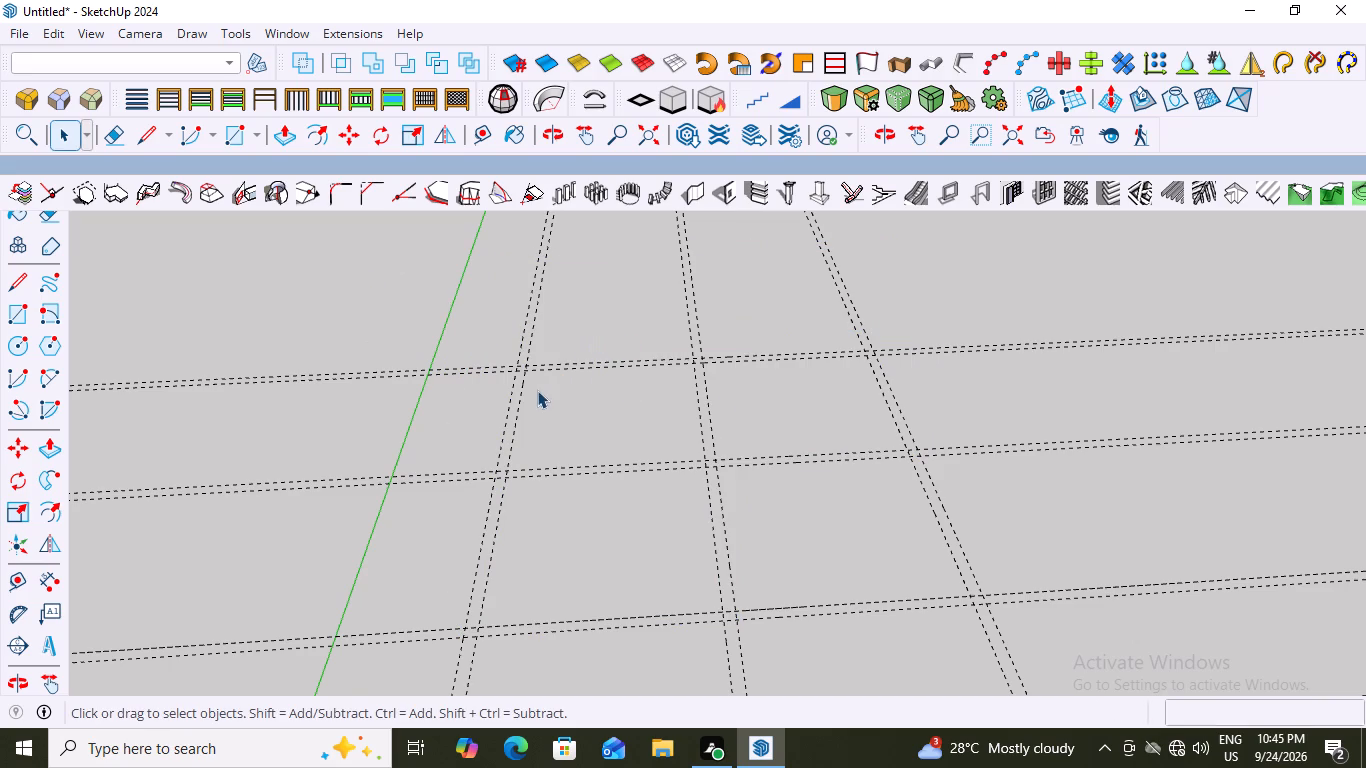
{"action": "key", "text": "ctrl+z"}
{"action": "scroll", "coordinate": [571, 315], "scroll_direction": "down", "scroll_amount": 15}
{"action": "key", "text": "ctrl+z"}
{"action": "key", "text": "ctrl+z"}
{"action": "key", "text": "ctrl+z"}
{"action": "key", "text": "ctrl+z"}
{"action": "key", "text": "ctrl+z"}
{"action": "key", "text": "ctrl+z"}
{"action": "key", "text": "ctrl+z"}
{"action": "key", "text": "ctrl+z"}
{"action": "key", "text": "ctrl+z"}
{"action": "key", "text": "ctrl+z"}
{"action": "key", "text": "ctrl+z"}
{"action": "key", "text": "ctrl+z"}
{"action": "key", "text": "ctrl+z"}
{"action": "key", "text": "ctrl+z"}
{"action": "key", "text": "ctrl+z"}
{"action": "key", "text": "ctrl+z"}
{"action": "key", "text": "ctrl+z"}
{"action": "key", "text": "ctrl+z"}
{"action": "key", "text": "ctrl+z"}
{"action": "key", "text": "ctrl+z"}
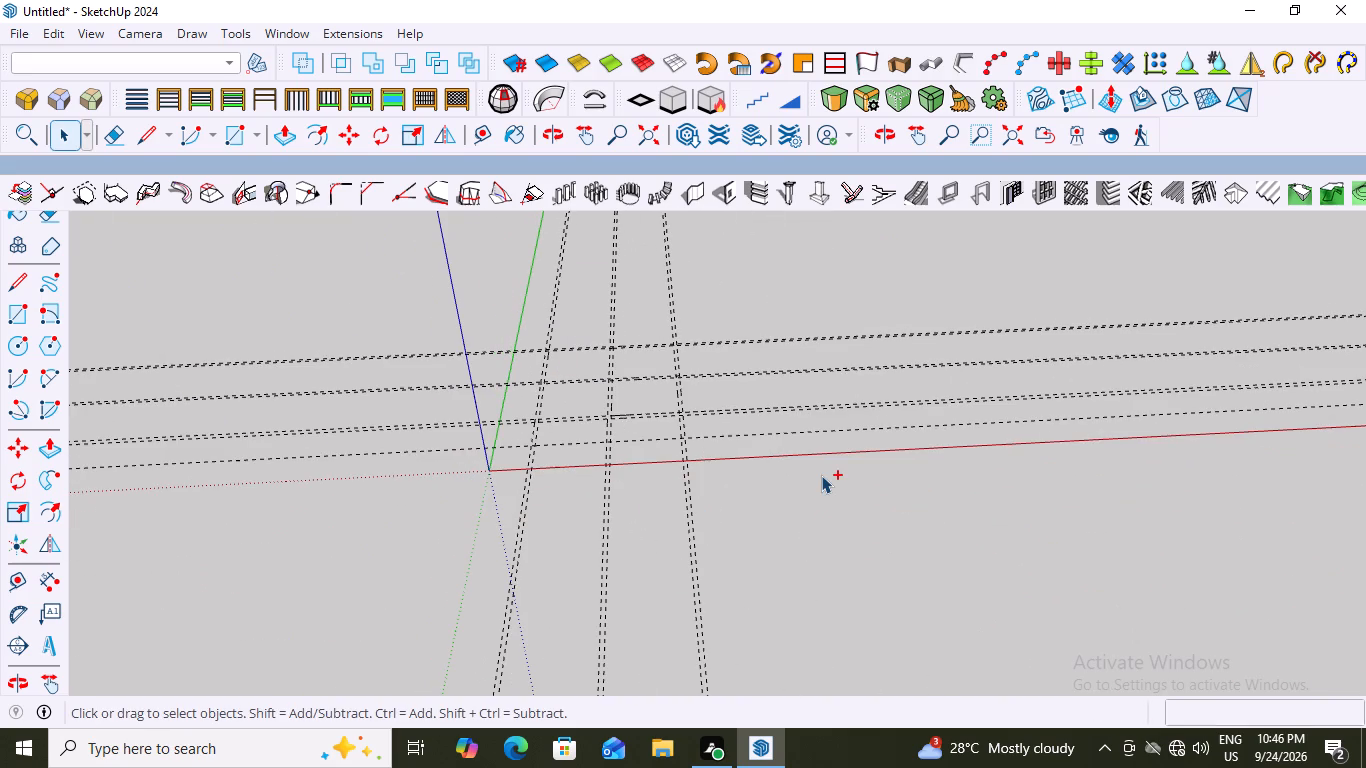
{"action": "key", "text": "space"}
{"action": "key", "text": "space"}
{"action": "key", "text": "space"}
{"action": "key", "text": "ctrl+z"}
{"action": "key", "text": "ctrl+z"}
{"action": "key", "text": "ctrl+z"}
{"action": "key", "text": "ctrl+z"}
{"action": "key", "text": "ctrl+z"}
{"action": "key", "text": "ctrl+z"}
{"action": "key", "text": "ctrl+z"}
{"action": "key", "text": "ctrl+z"}
{"action": "key", "text": "ctrl+z"}
{"action": "key", "text": "ctrl+z"}
{"action": "key", "text": "ctrl+z"}
{"action": "key", "text": "ctrl+z"}
{"action": "key", "text": "ctrl+z"}
{"action": "key", "text": "ctrl+z"}
{"action": "key", "text": "ctrl+z"}
{"action": "key", "text": "ctrl+z"}
{"action": "key", "text": "ctrl+z"}
{"action": "key", "text": "ctrl+z"}
{"action": "key", "text": "ctrl+z"}
{"action": "key", "text": "ctrl+z"}
{"action": "key", "text": "ctrl+z"}
{"action": "key", "text": "ctrl+z"}
{"action": "key", "text": "ctrl+z"}
{"action": "key", "text": "ctrl+z"}
{"action": "key", "text": "ctrl+z"}
{"action": "key", "text": "ctrl+z"}
{"action": "key", "text": "ctrl+z"}
{"action": "key", "text": "ctrl+z"}
{"action": "key", "text": "ctrl+z"}
{"action": "key", "text": "ctrl+z"}
{"action": "key", "text": "ctrl+z"}
{"action": "key", "text": "ctrl+z"}
{"action": "key", "text": "ctrl+z"}
{"action": "key", "text": "ctrl+z"}
{"action": "key", "text": "ctrl+z"}
{"action": "key", "text": "ctrl+z"}
{"action": "key", "text": "ctrl+z"}
{"action": "key", "text": "ctrl+z"}
{"action": "key", "text": "ctrl+z"}
{"action": "key", "text": "ctrl+z"}
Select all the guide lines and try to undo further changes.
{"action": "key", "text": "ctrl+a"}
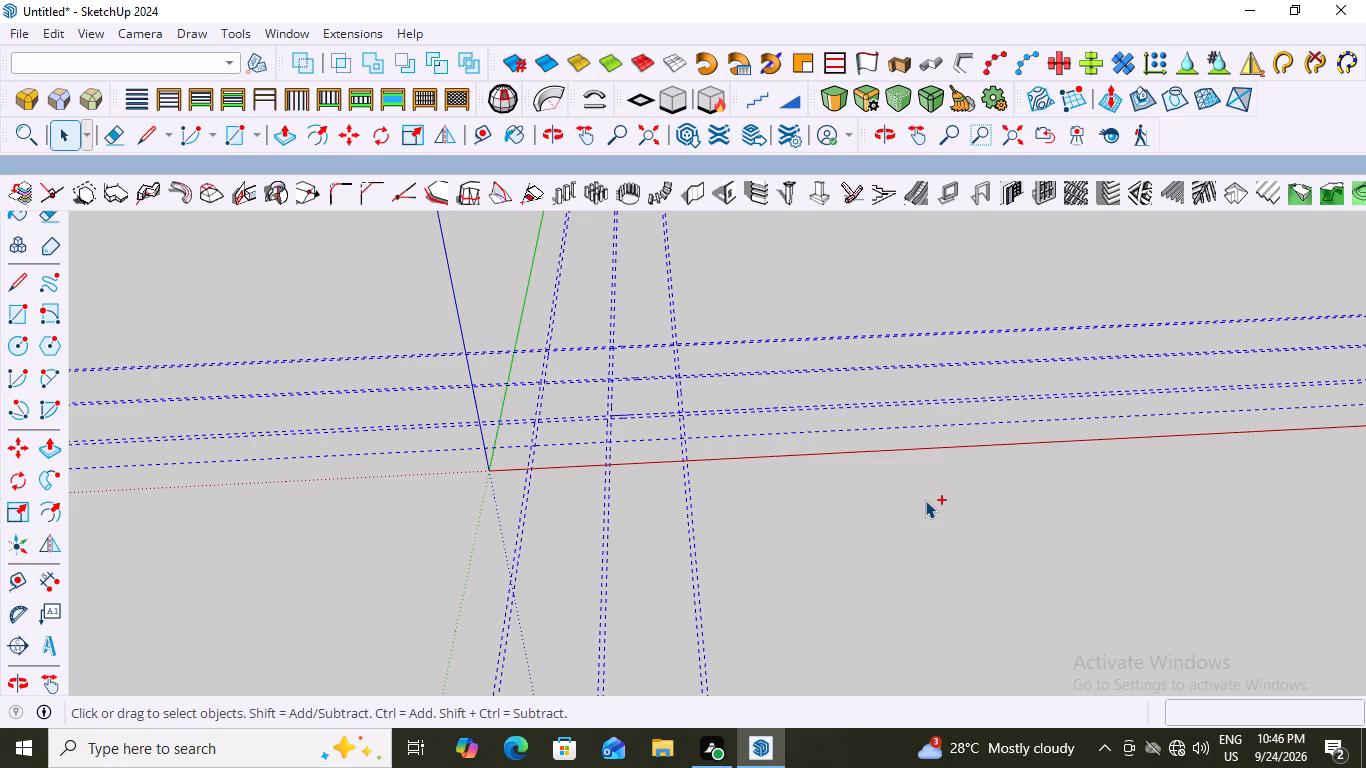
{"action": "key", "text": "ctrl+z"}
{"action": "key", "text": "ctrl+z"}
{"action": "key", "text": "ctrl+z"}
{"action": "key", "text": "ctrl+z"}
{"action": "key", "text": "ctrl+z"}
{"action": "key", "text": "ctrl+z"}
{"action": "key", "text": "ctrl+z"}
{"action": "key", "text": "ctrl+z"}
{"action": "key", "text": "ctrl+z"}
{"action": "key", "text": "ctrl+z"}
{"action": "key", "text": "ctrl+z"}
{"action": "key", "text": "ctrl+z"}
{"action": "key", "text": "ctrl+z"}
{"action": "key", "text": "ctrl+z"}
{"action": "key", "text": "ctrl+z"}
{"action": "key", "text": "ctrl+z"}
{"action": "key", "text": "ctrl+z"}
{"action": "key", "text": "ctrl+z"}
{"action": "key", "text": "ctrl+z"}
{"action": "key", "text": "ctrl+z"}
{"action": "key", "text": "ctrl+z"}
Delete all the dashed guide lines from the model.
{"action": "left_click", "coordinate": [13, 30]}
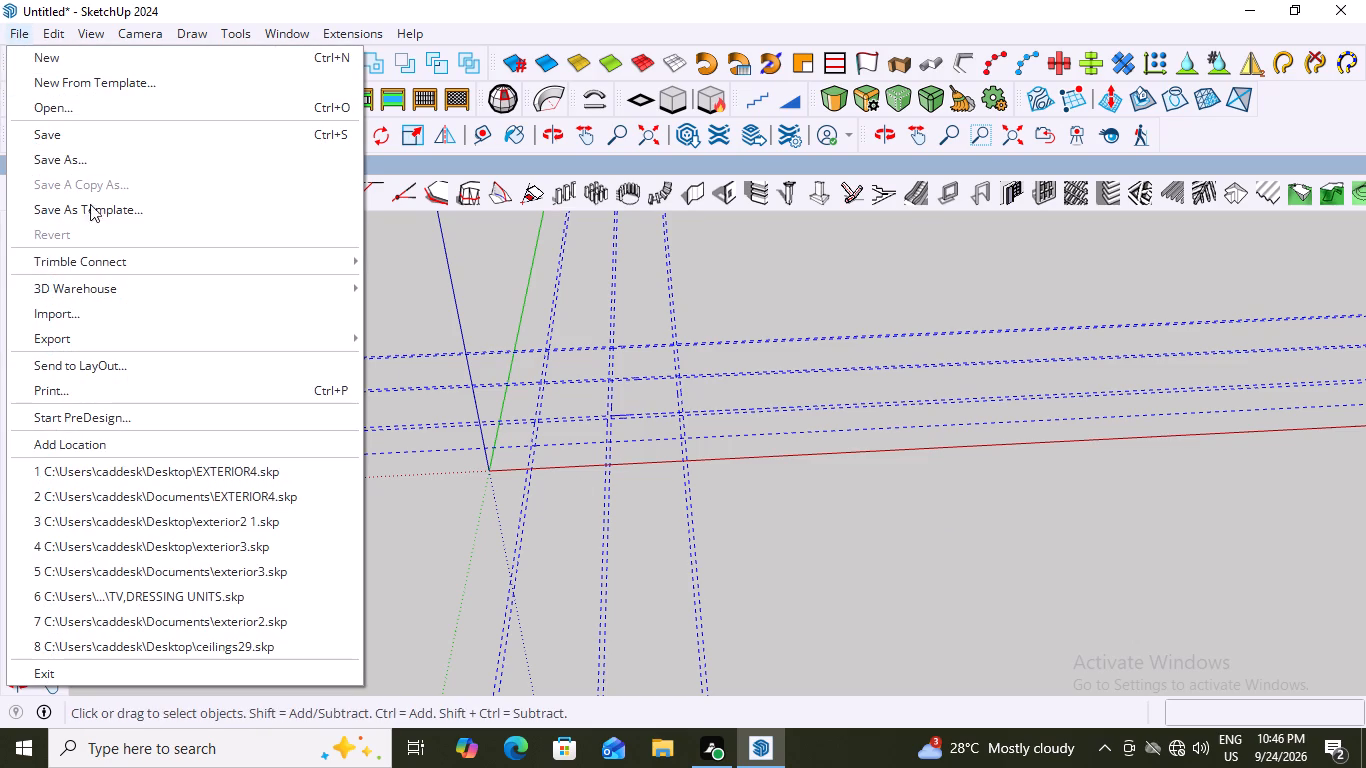
{"action": "left_click", "coordinate": [58, 34]}
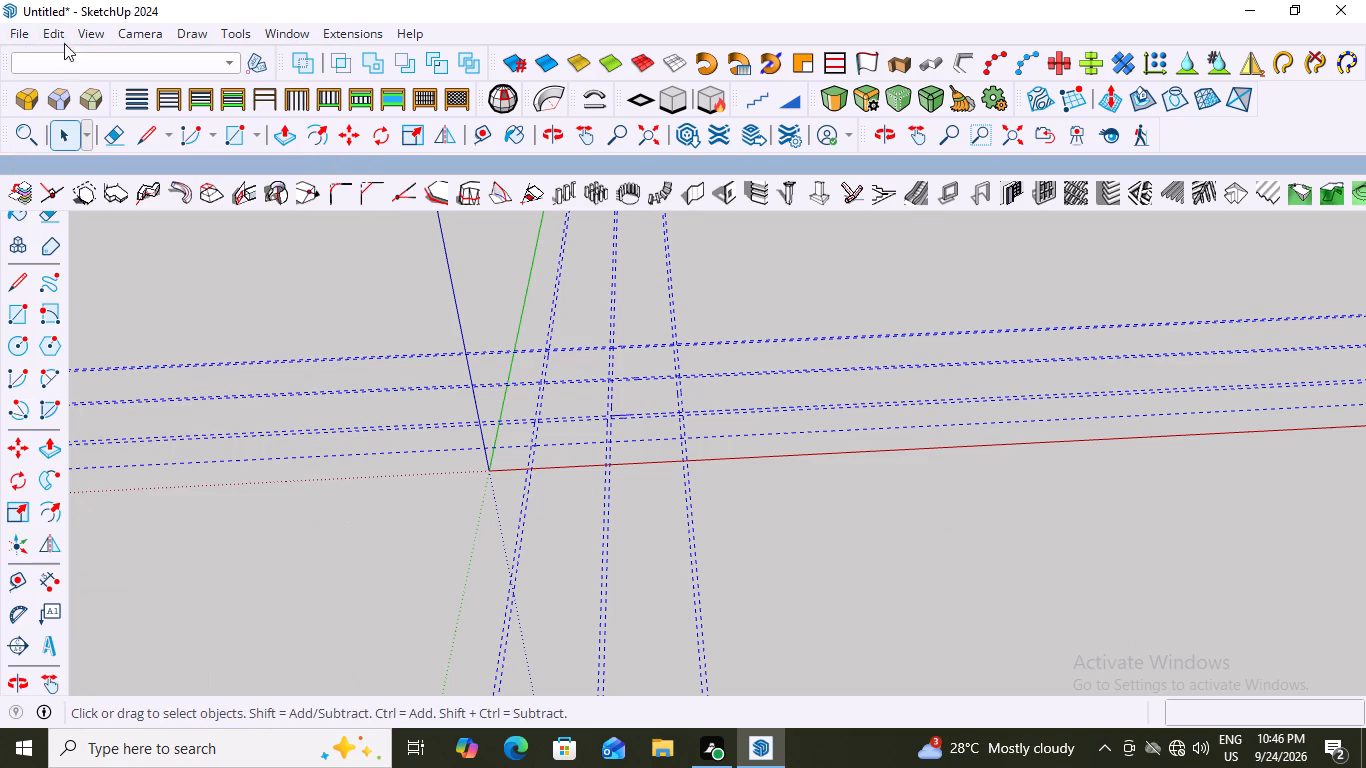
{"action": "left_click", "coordinate": [55, 28]}
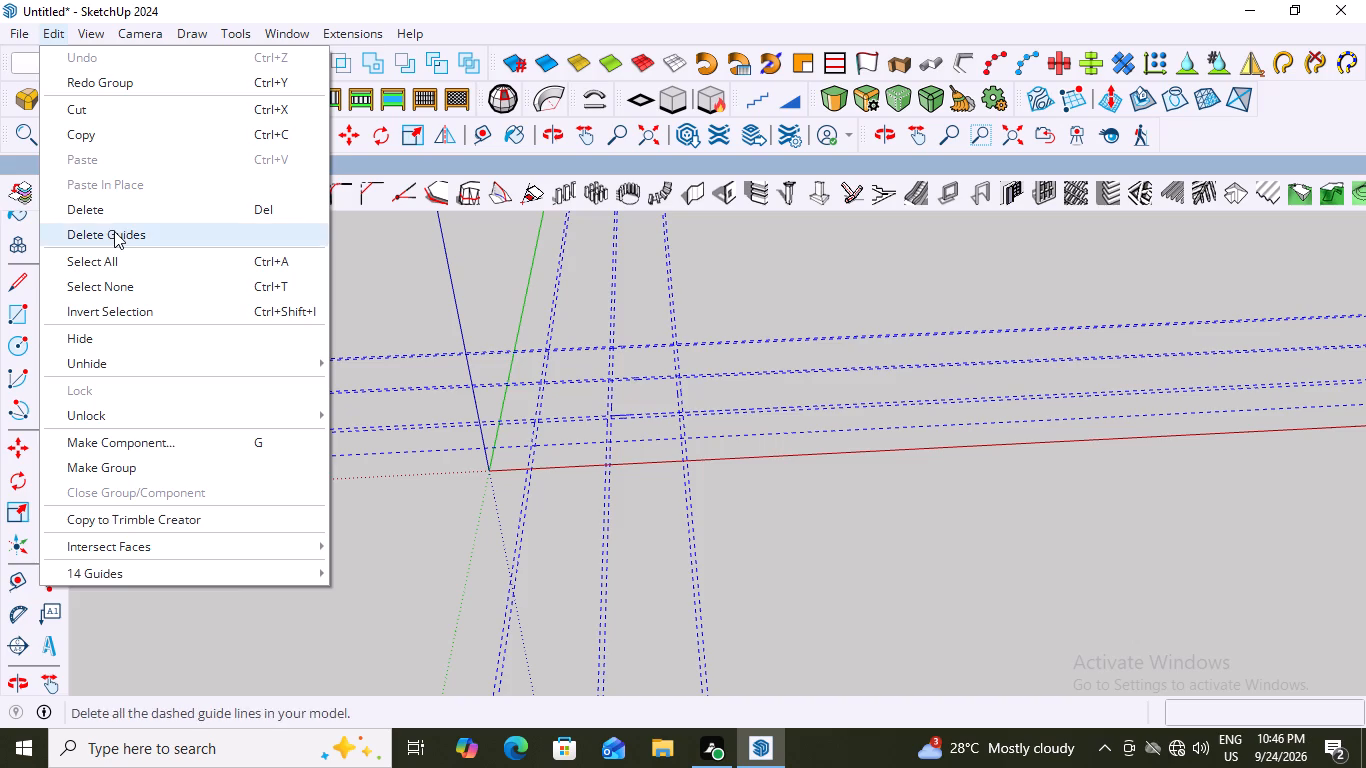
{"action": "left_click", "coordinate": [114, 232]}
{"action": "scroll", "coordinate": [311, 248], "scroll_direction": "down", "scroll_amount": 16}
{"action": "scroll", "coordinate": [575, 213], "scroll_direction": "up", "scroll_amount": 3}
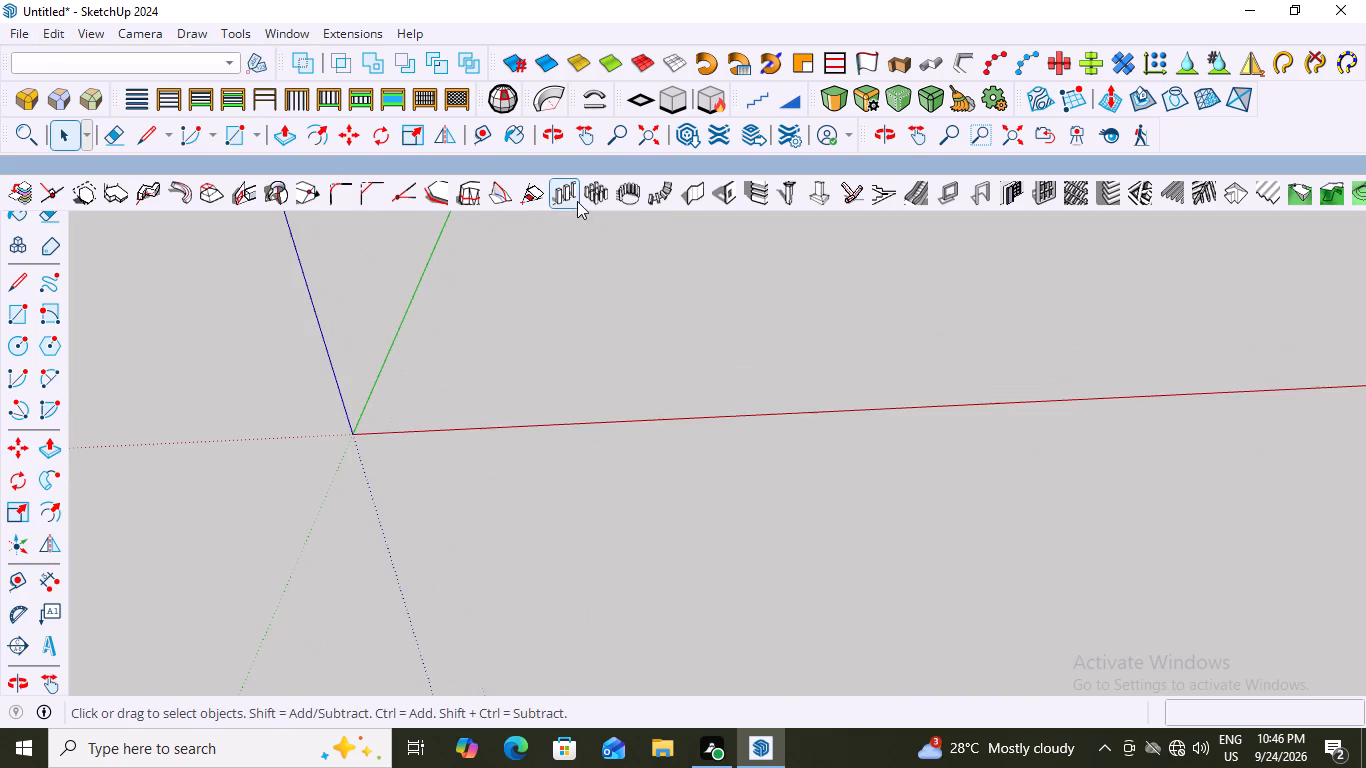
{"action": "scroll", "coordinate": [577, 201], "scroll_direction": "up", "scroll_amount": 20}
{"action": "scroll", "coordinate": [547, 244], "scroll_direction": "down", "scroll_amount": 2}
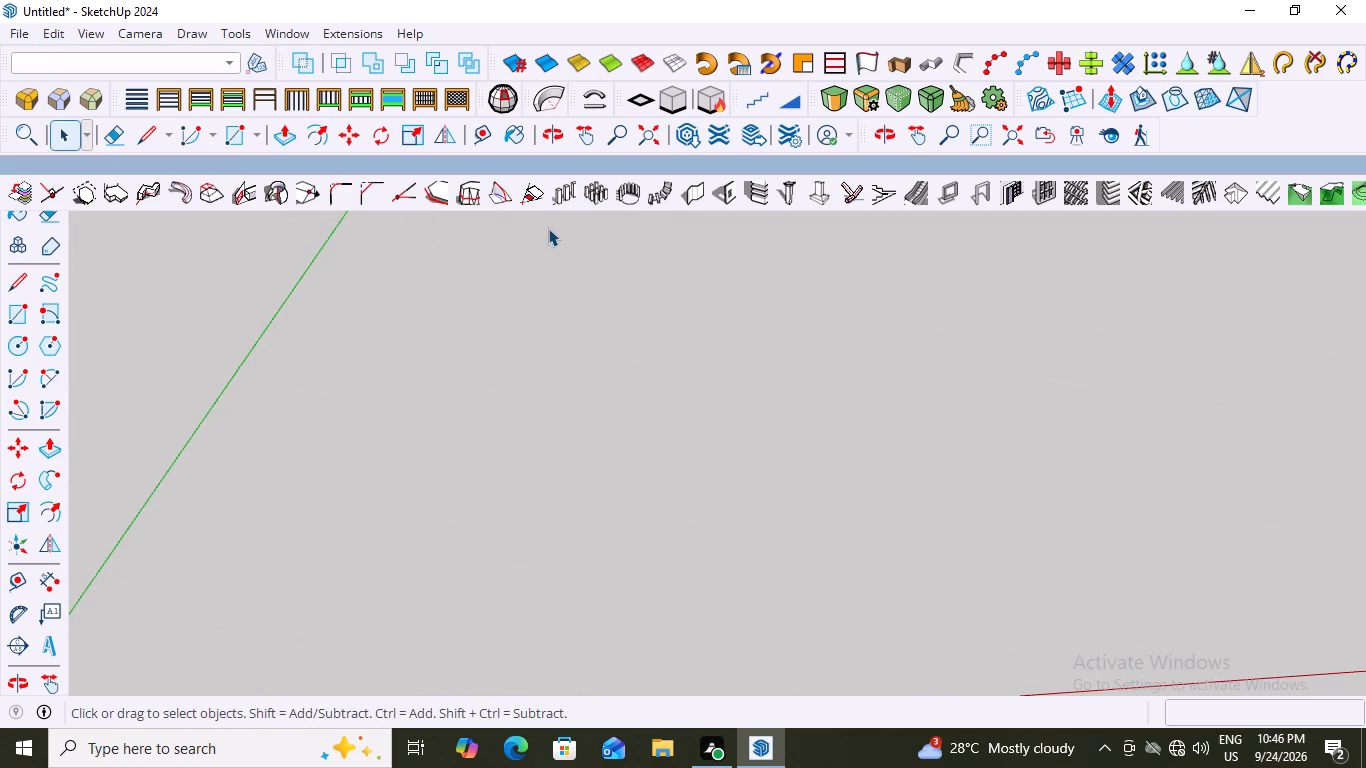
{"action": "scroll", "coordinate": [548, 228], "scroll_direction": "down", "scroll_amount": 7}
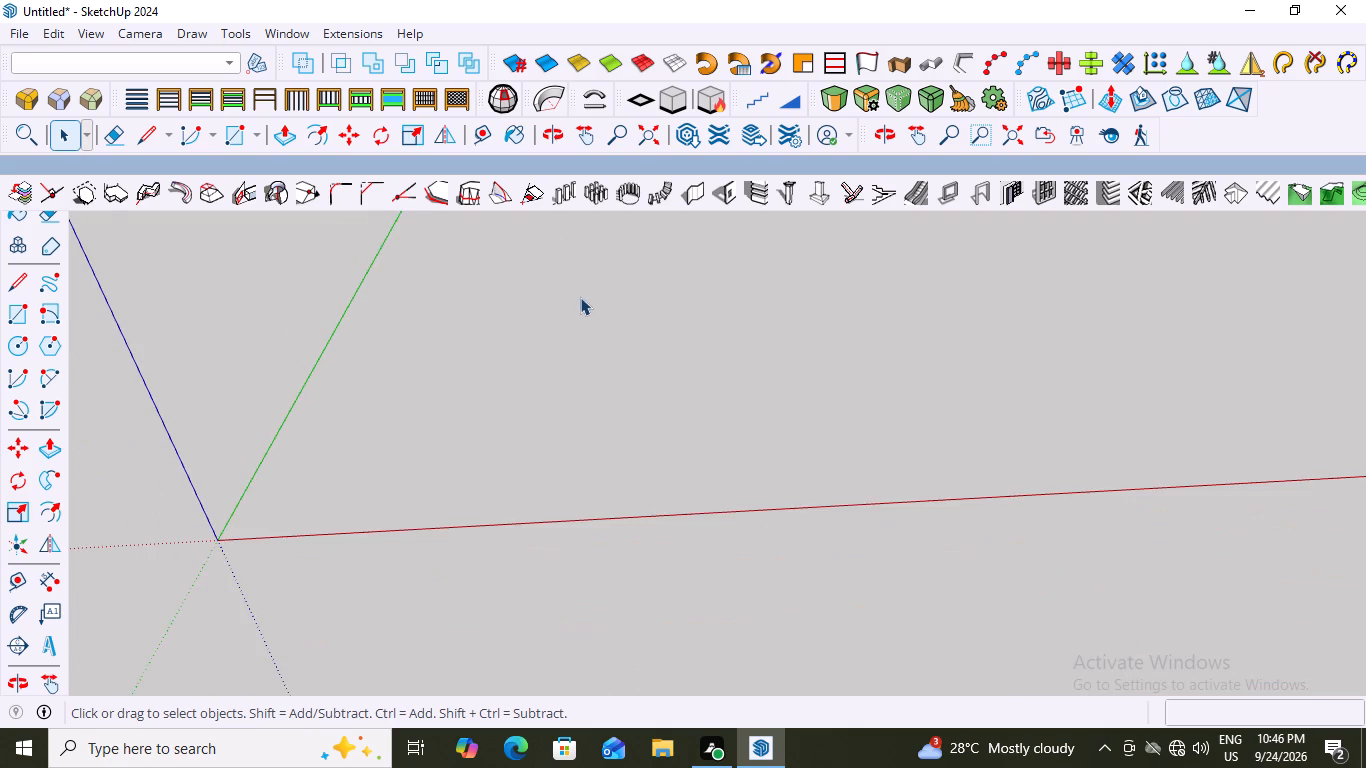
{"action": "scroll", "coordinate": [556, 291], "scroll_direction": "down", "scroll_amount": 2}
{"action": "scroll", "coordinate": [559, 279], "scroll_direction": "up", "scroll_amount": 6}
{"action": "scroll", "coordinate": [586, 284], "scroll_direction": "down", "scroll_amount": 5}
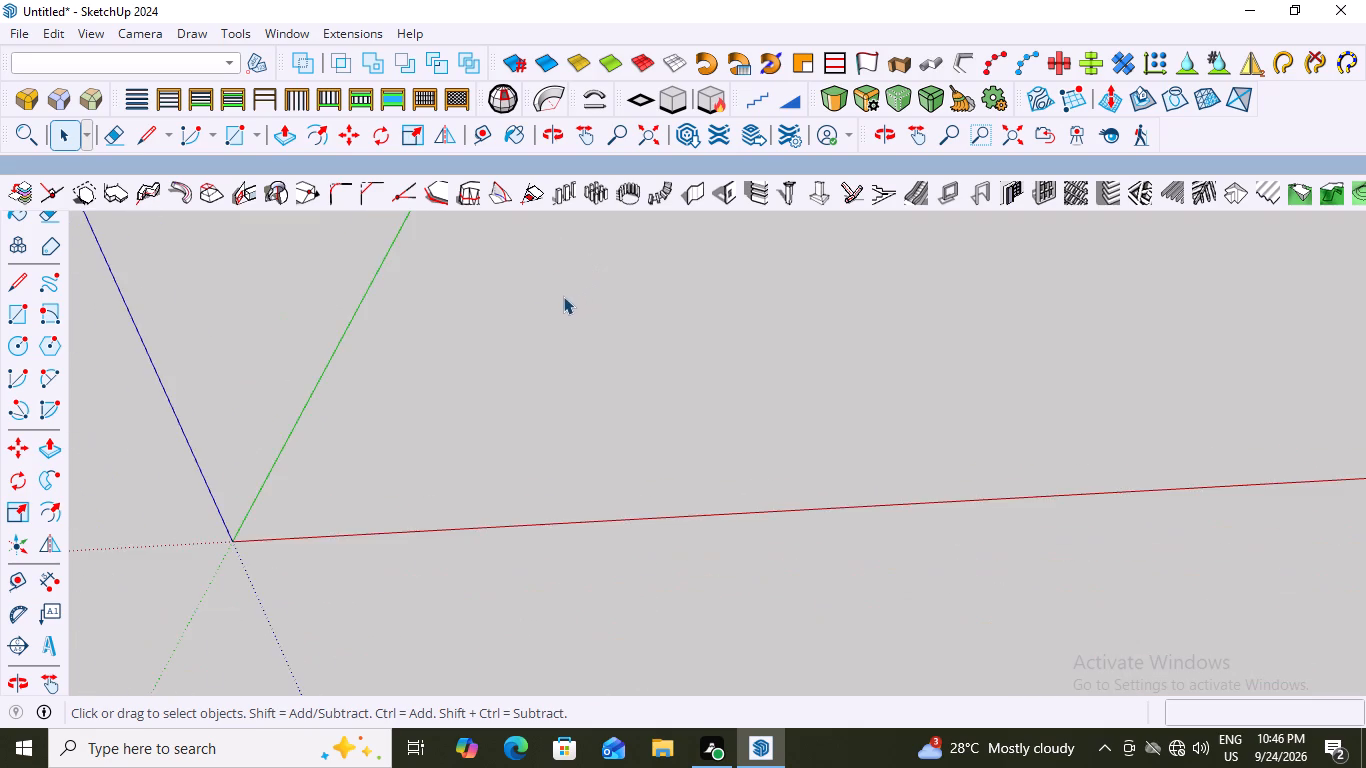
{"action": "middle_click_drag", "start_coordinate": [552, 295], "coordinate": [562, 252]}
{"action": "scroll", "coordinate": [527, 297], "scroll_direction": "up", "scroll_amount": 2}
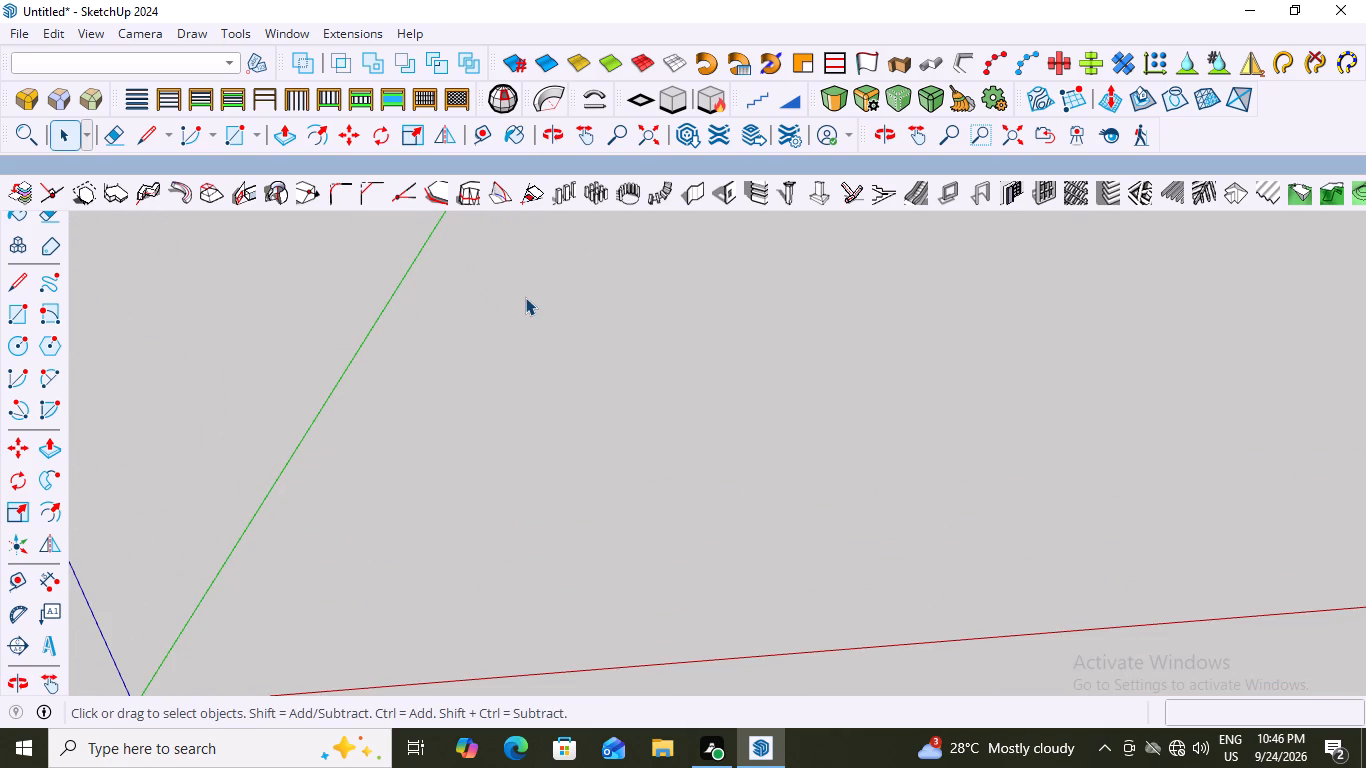
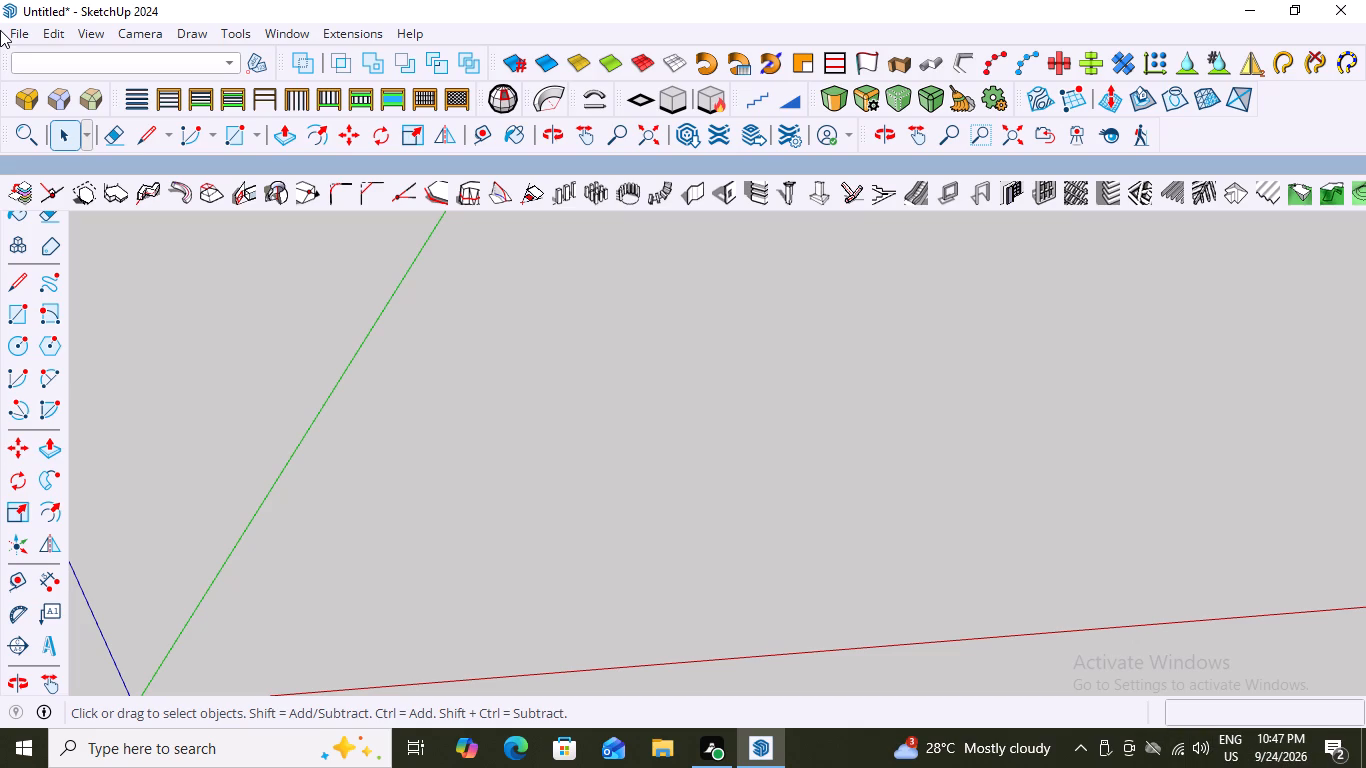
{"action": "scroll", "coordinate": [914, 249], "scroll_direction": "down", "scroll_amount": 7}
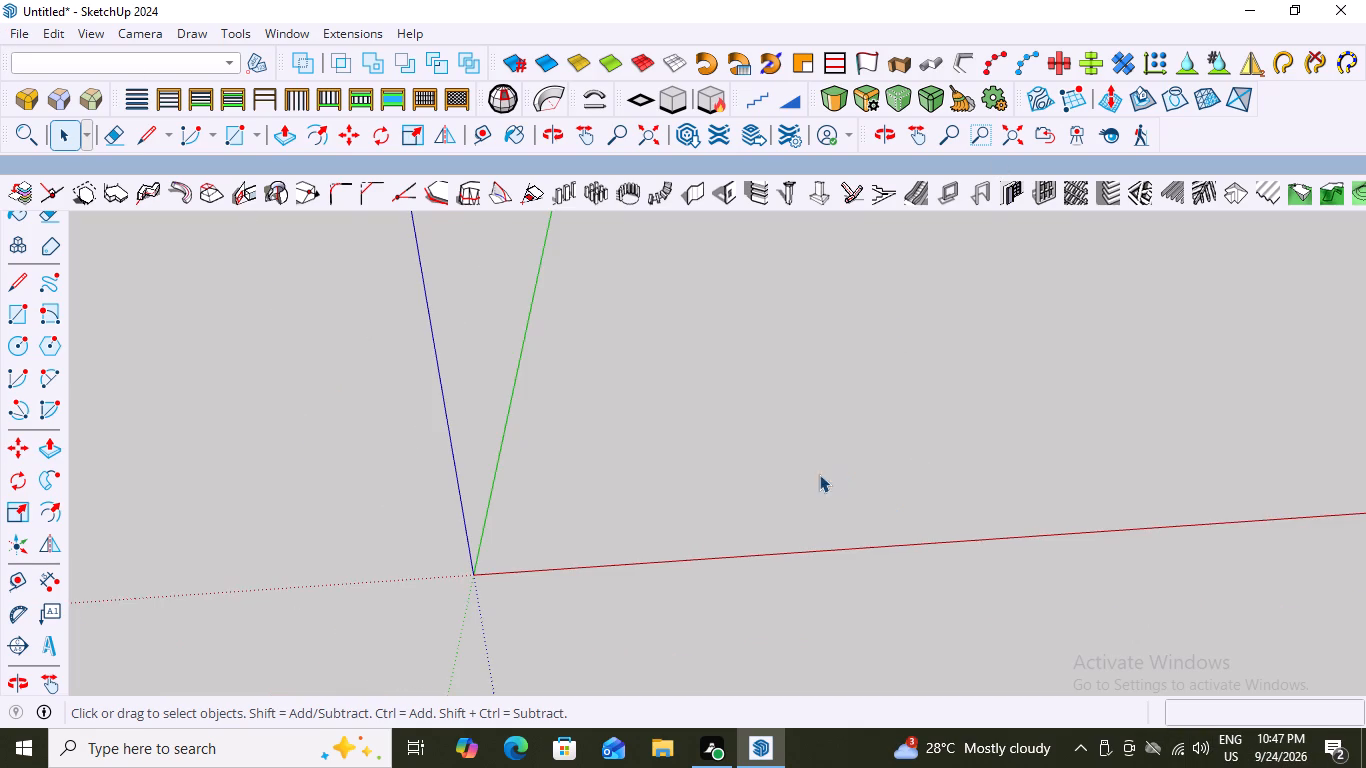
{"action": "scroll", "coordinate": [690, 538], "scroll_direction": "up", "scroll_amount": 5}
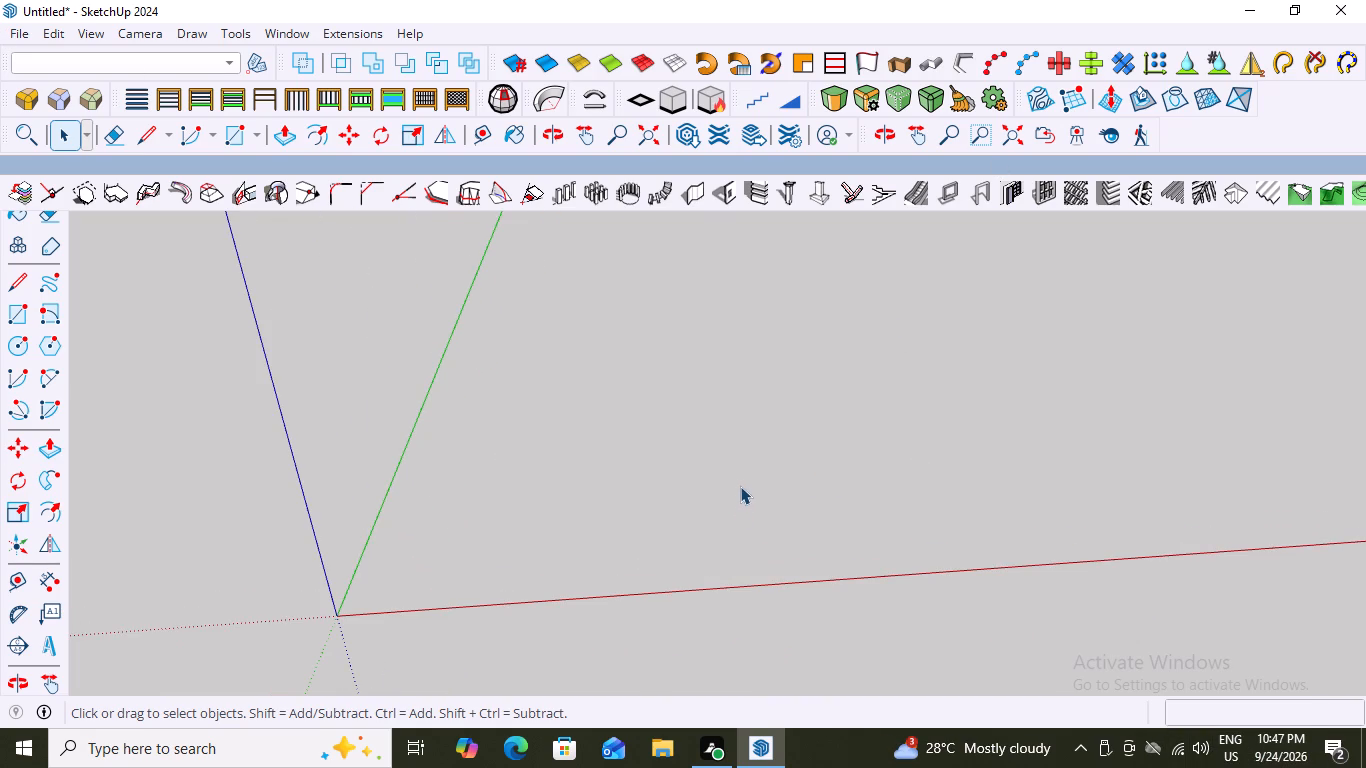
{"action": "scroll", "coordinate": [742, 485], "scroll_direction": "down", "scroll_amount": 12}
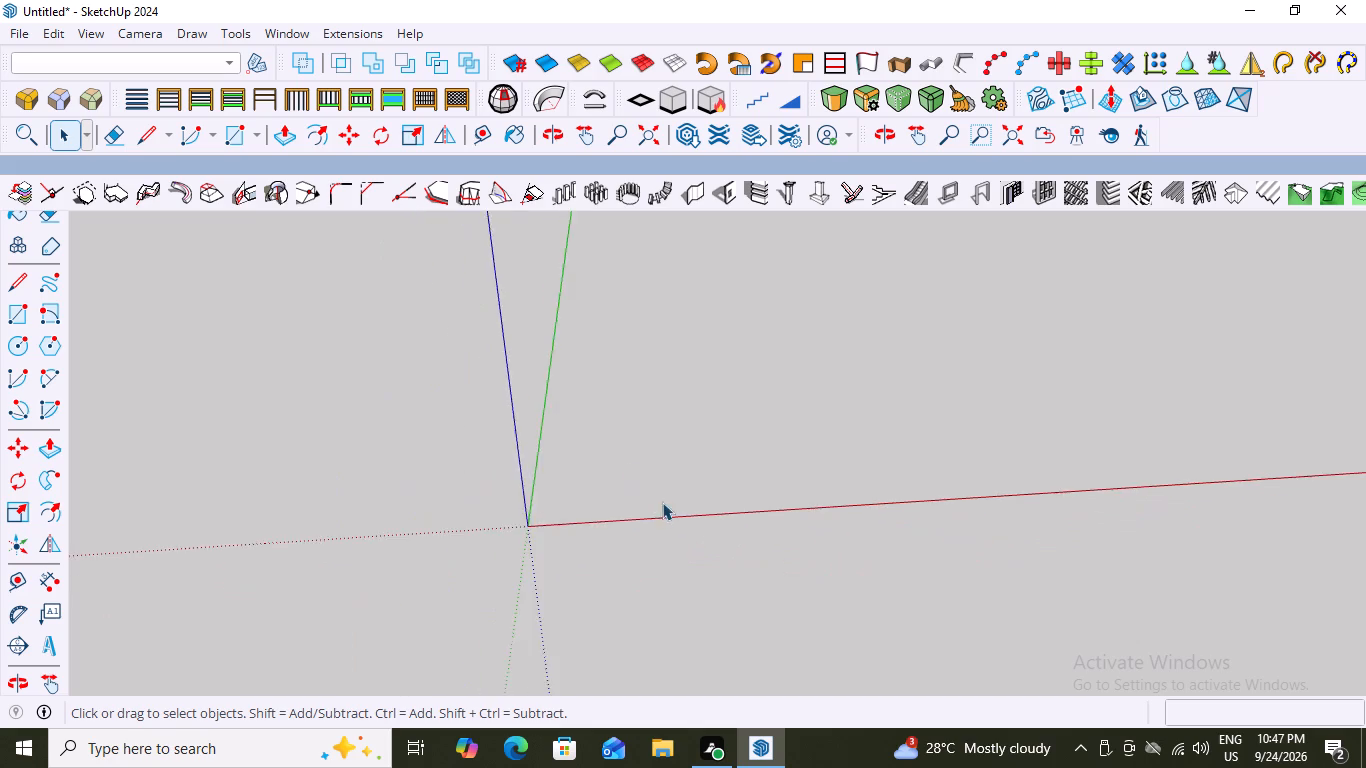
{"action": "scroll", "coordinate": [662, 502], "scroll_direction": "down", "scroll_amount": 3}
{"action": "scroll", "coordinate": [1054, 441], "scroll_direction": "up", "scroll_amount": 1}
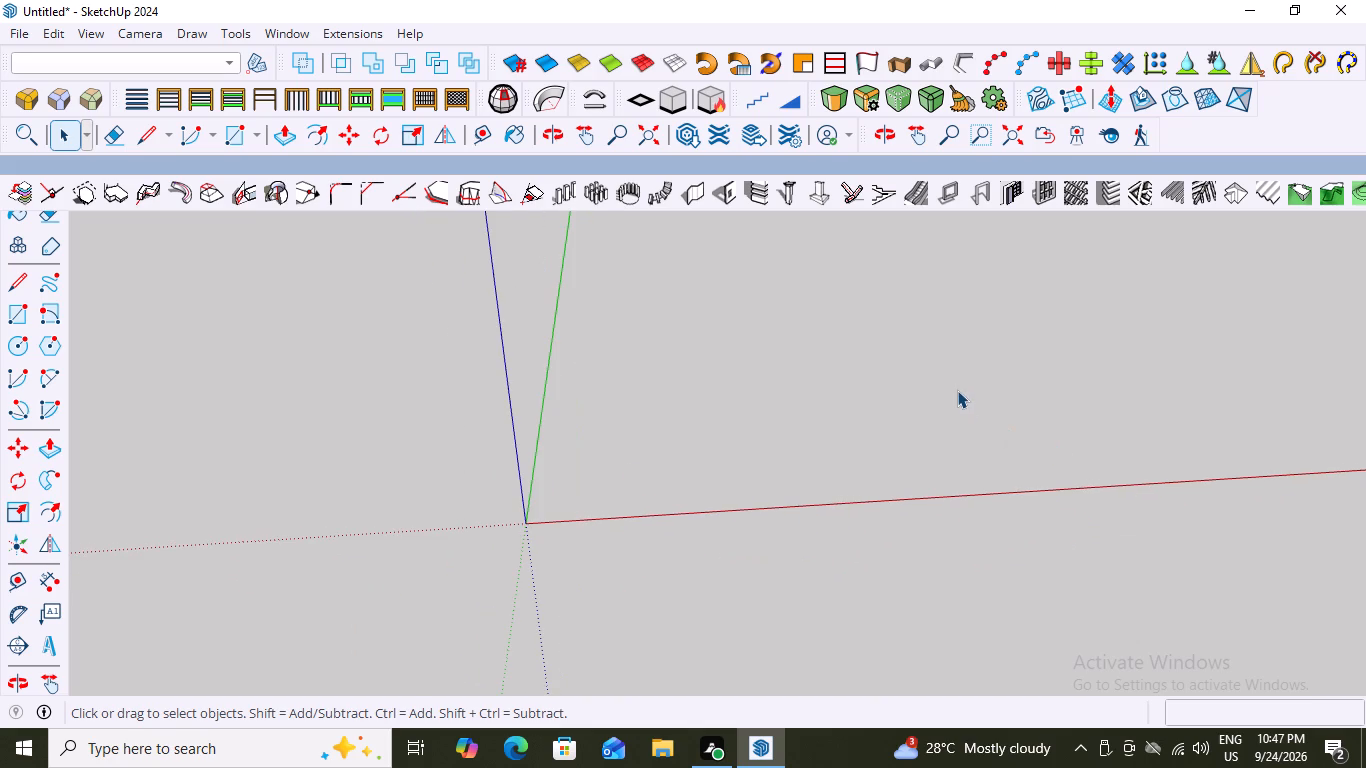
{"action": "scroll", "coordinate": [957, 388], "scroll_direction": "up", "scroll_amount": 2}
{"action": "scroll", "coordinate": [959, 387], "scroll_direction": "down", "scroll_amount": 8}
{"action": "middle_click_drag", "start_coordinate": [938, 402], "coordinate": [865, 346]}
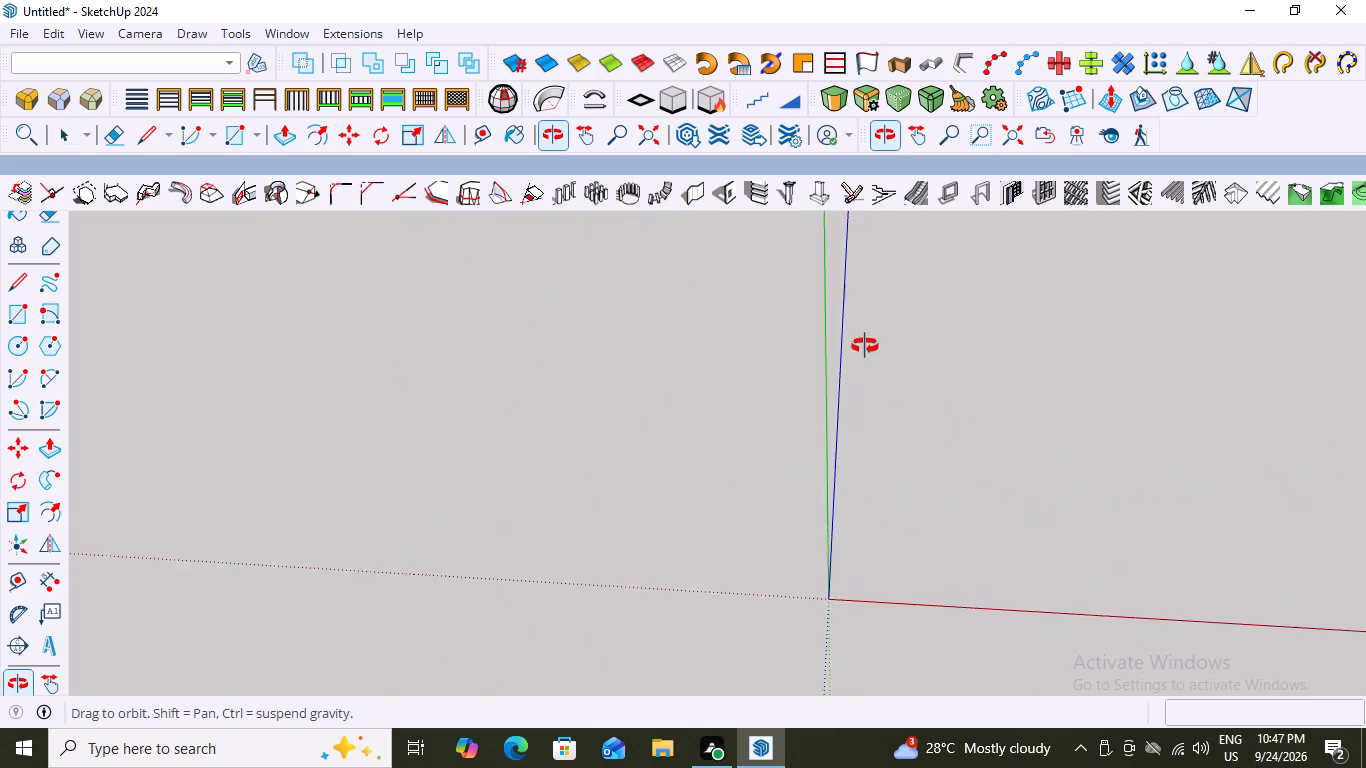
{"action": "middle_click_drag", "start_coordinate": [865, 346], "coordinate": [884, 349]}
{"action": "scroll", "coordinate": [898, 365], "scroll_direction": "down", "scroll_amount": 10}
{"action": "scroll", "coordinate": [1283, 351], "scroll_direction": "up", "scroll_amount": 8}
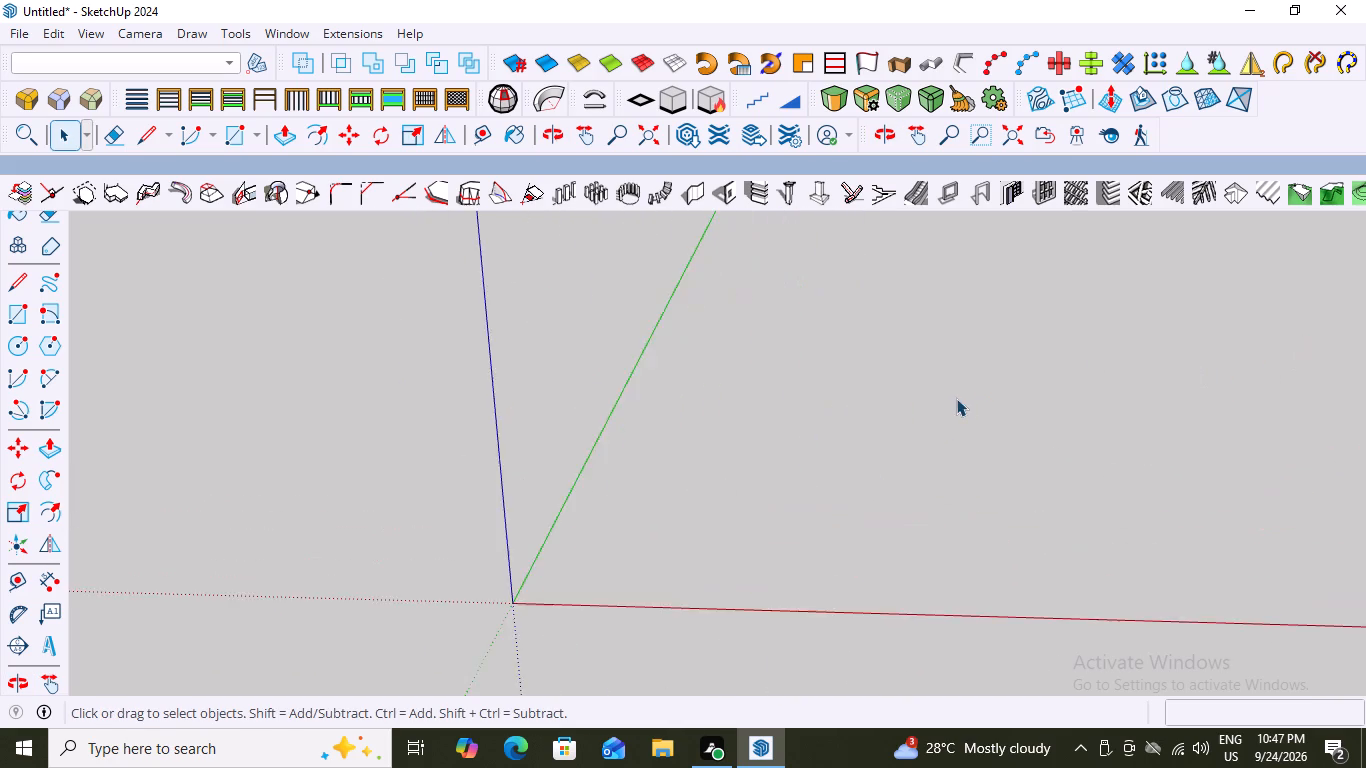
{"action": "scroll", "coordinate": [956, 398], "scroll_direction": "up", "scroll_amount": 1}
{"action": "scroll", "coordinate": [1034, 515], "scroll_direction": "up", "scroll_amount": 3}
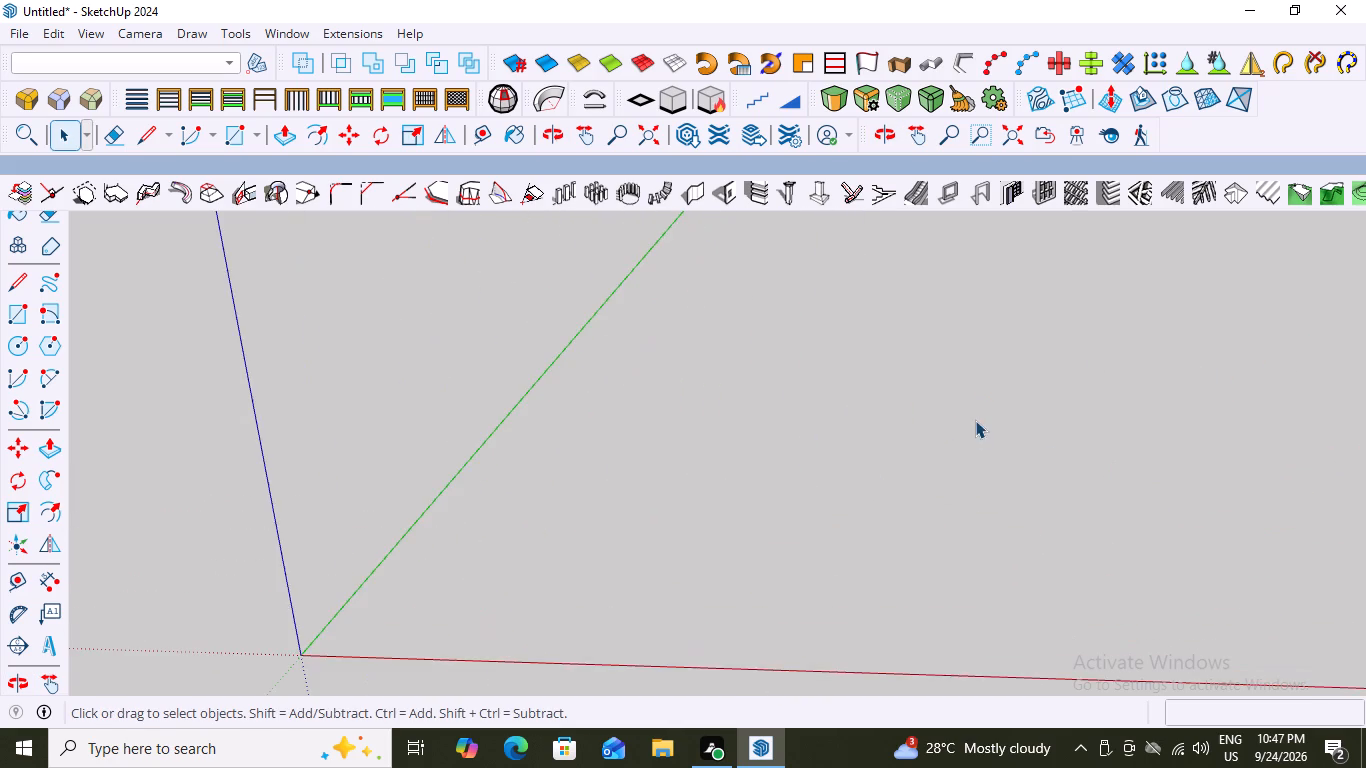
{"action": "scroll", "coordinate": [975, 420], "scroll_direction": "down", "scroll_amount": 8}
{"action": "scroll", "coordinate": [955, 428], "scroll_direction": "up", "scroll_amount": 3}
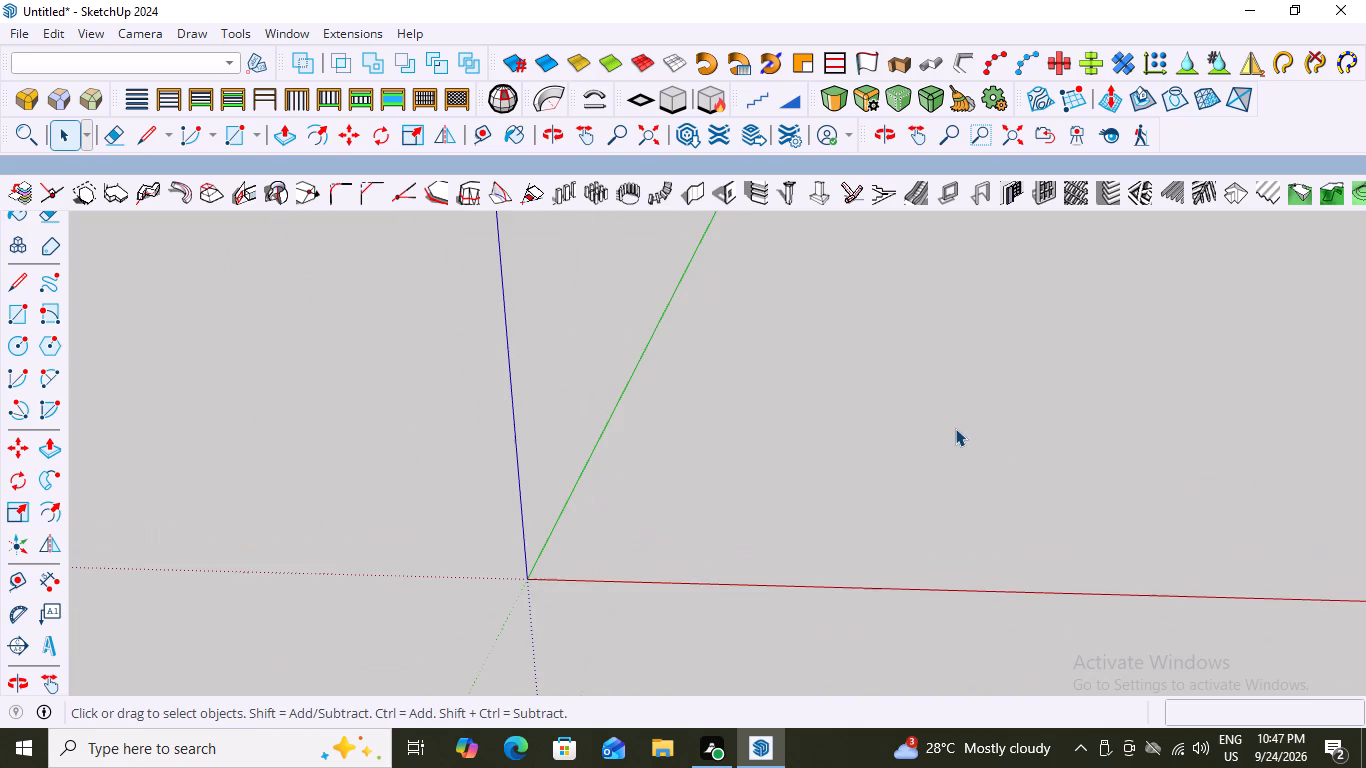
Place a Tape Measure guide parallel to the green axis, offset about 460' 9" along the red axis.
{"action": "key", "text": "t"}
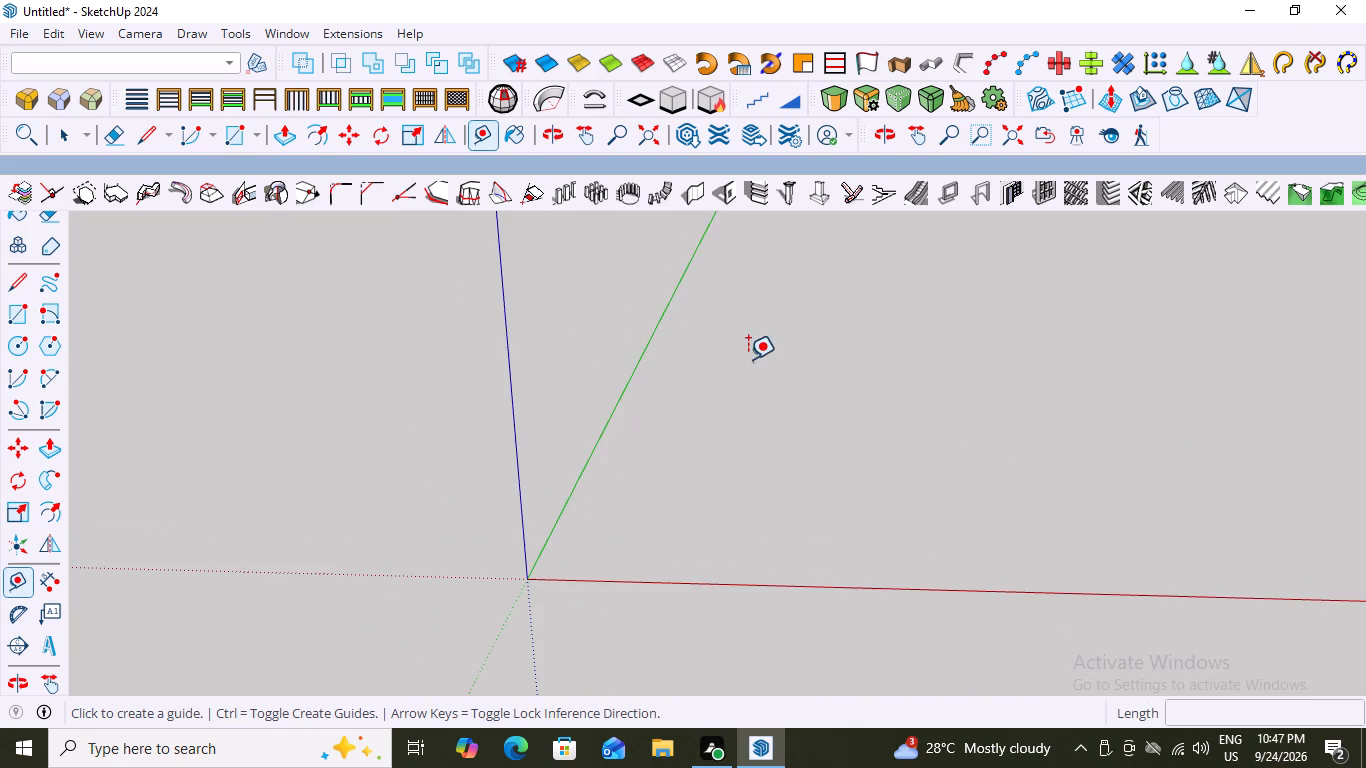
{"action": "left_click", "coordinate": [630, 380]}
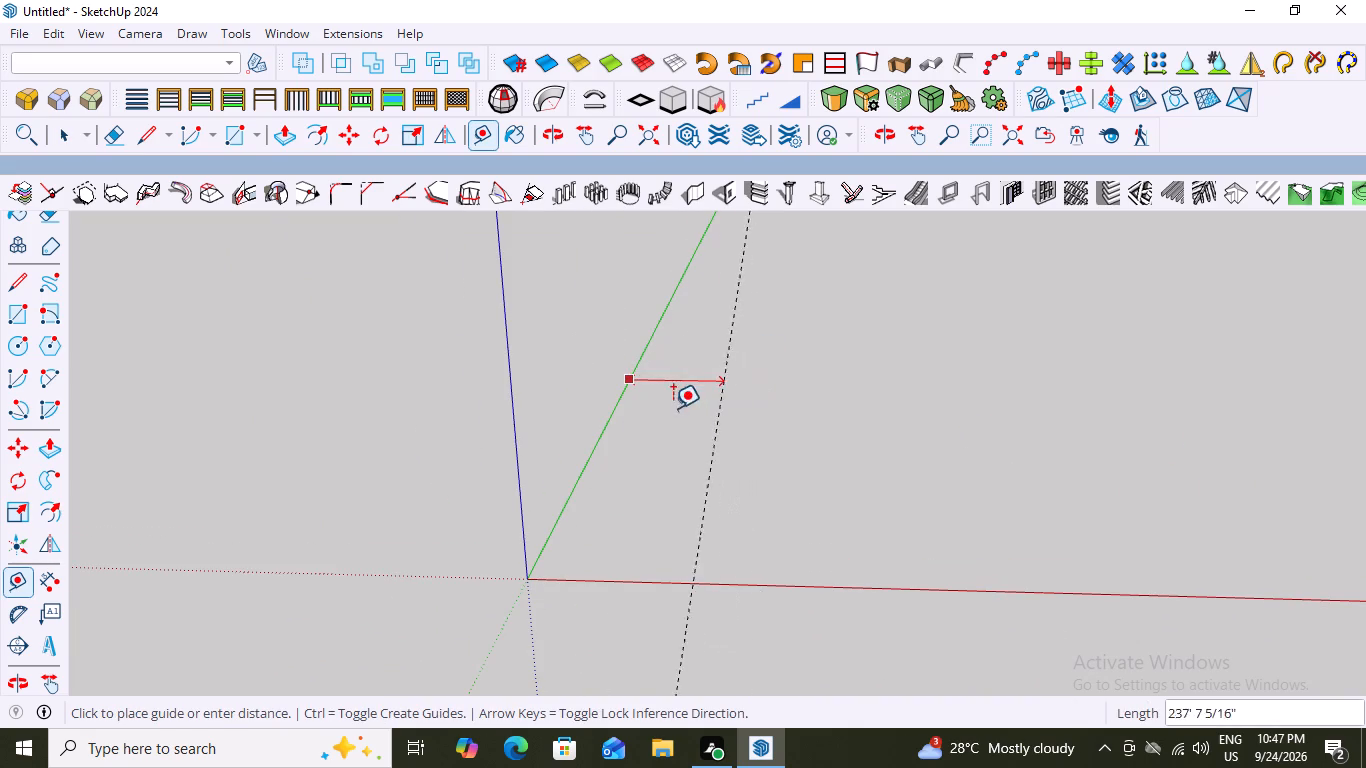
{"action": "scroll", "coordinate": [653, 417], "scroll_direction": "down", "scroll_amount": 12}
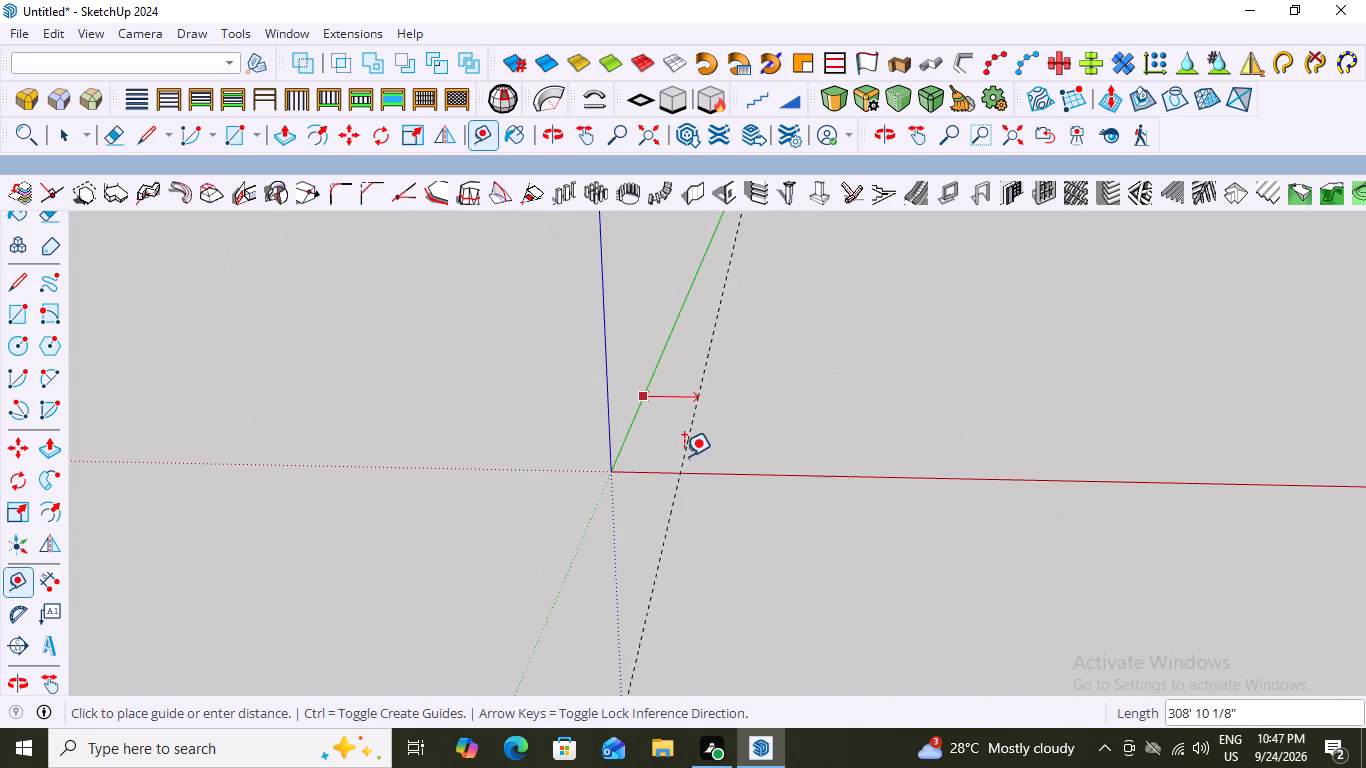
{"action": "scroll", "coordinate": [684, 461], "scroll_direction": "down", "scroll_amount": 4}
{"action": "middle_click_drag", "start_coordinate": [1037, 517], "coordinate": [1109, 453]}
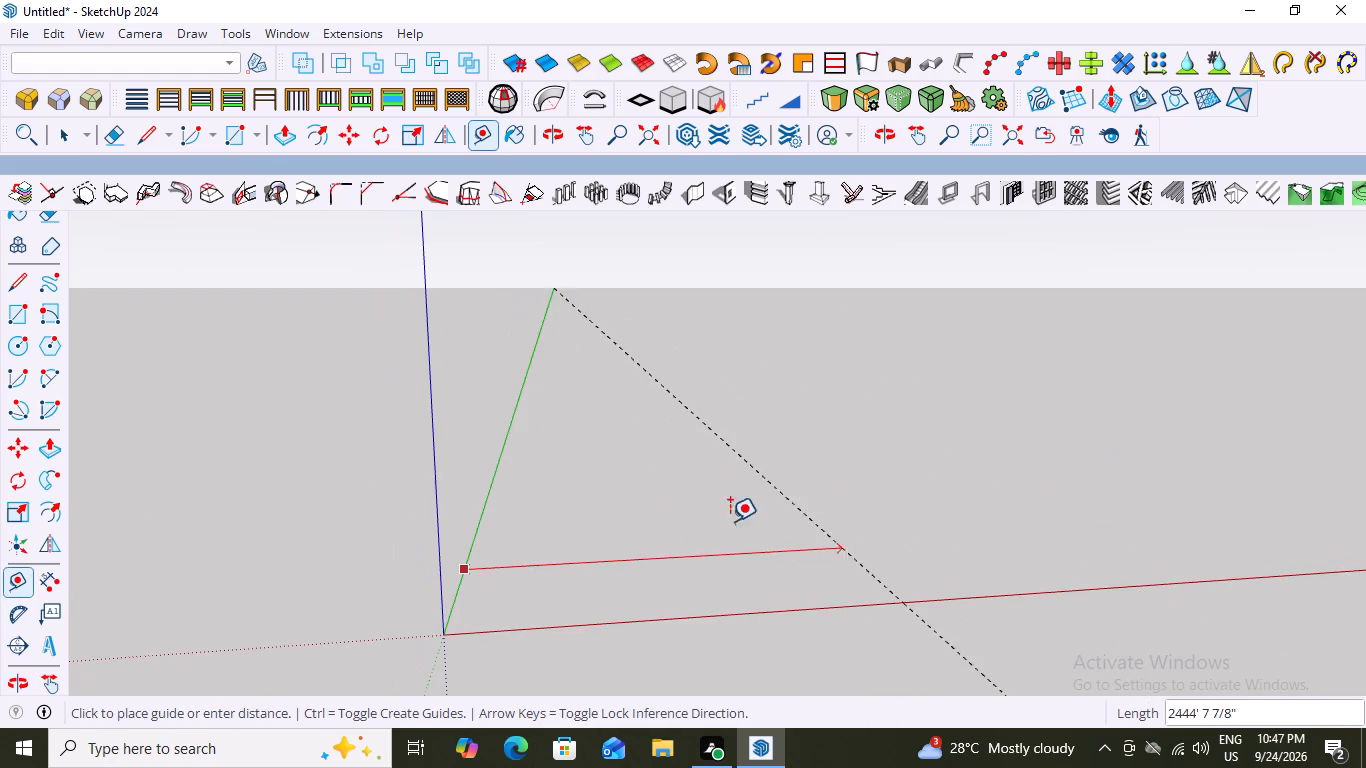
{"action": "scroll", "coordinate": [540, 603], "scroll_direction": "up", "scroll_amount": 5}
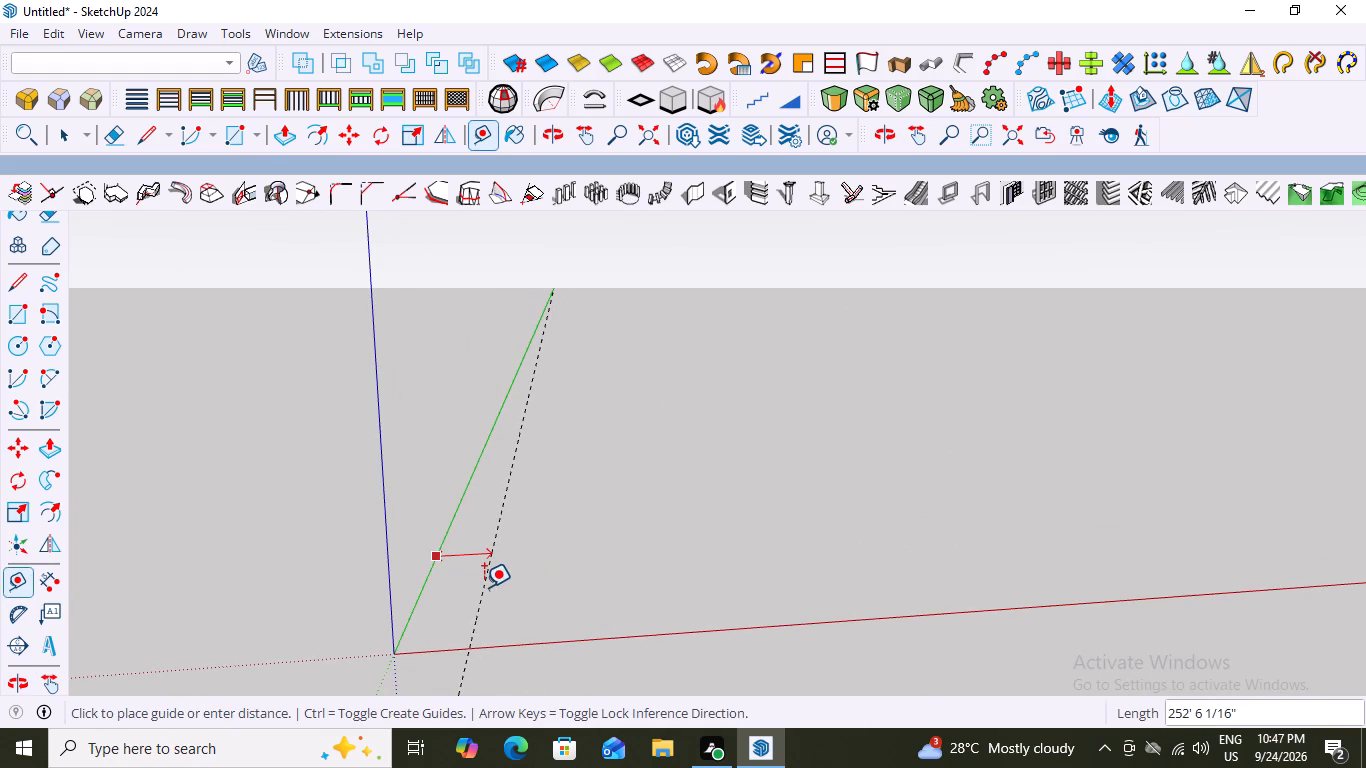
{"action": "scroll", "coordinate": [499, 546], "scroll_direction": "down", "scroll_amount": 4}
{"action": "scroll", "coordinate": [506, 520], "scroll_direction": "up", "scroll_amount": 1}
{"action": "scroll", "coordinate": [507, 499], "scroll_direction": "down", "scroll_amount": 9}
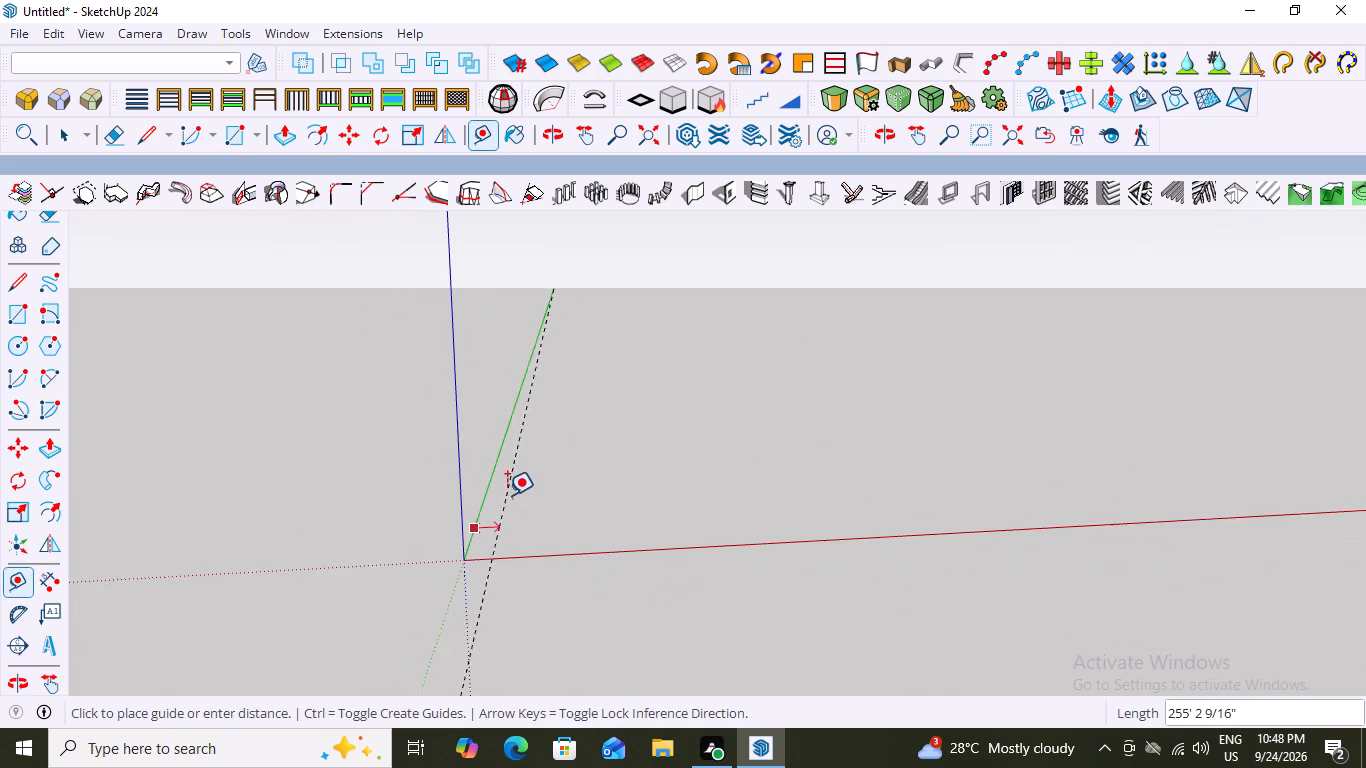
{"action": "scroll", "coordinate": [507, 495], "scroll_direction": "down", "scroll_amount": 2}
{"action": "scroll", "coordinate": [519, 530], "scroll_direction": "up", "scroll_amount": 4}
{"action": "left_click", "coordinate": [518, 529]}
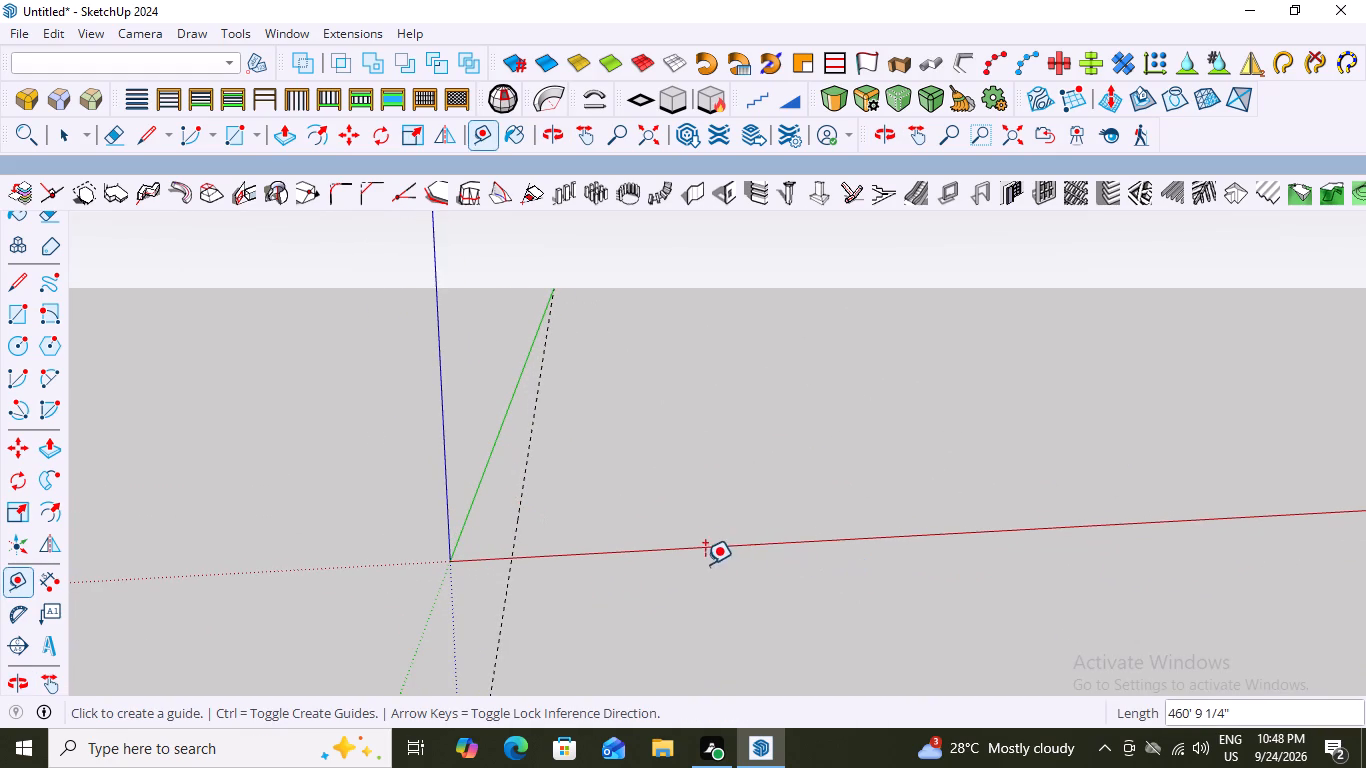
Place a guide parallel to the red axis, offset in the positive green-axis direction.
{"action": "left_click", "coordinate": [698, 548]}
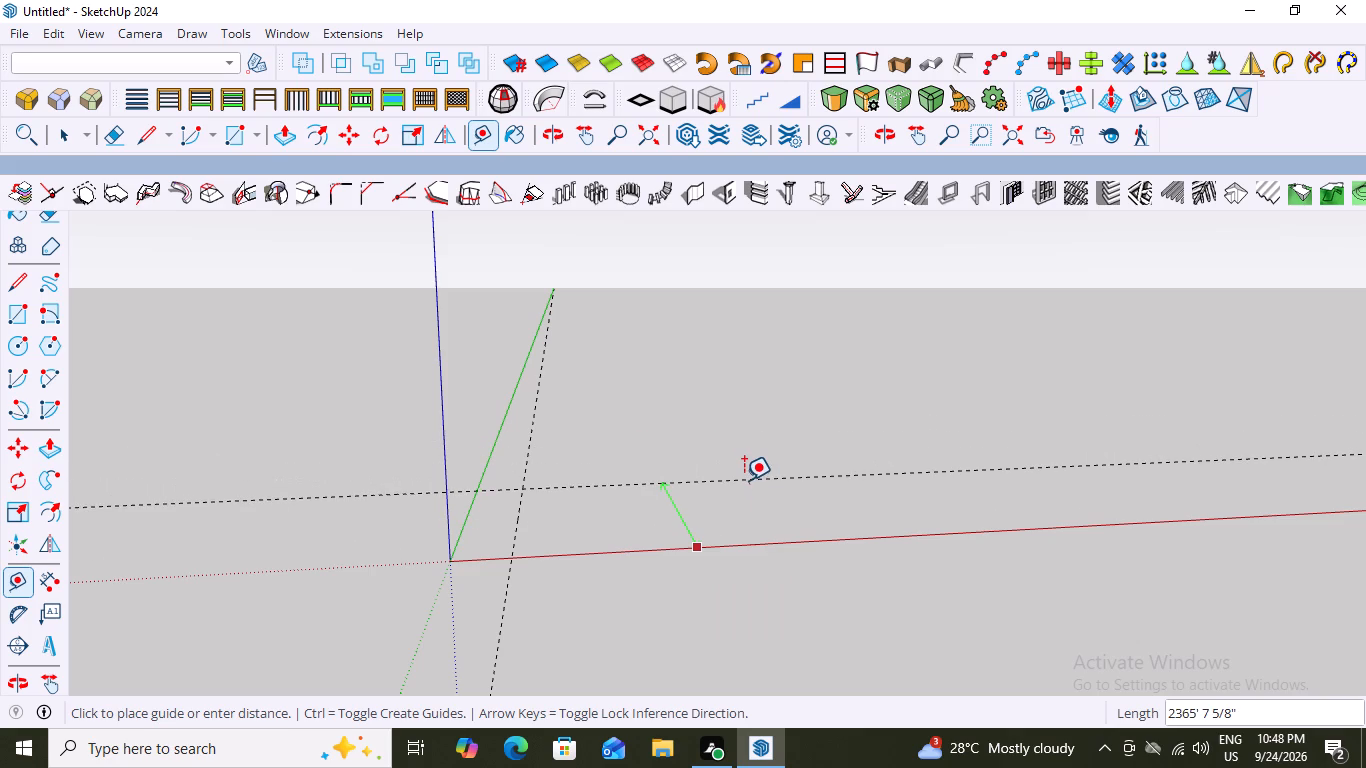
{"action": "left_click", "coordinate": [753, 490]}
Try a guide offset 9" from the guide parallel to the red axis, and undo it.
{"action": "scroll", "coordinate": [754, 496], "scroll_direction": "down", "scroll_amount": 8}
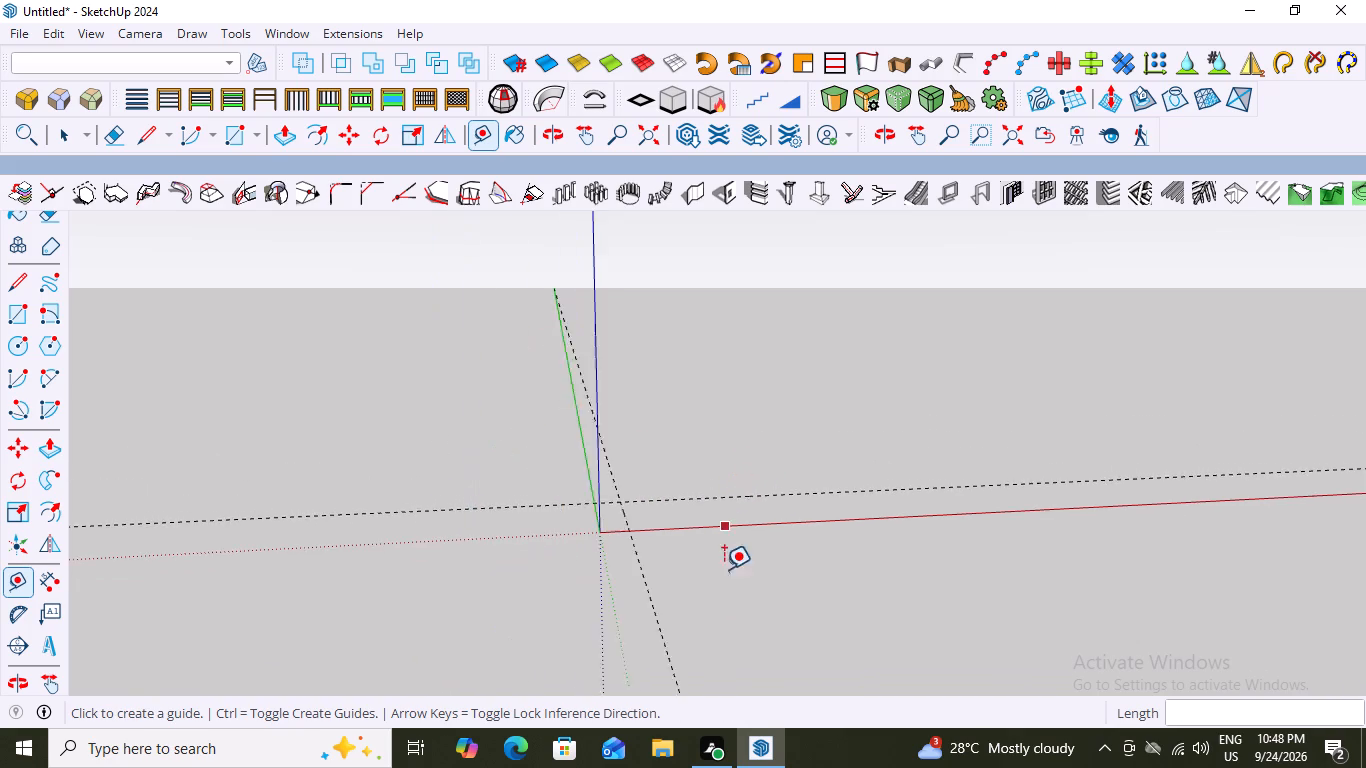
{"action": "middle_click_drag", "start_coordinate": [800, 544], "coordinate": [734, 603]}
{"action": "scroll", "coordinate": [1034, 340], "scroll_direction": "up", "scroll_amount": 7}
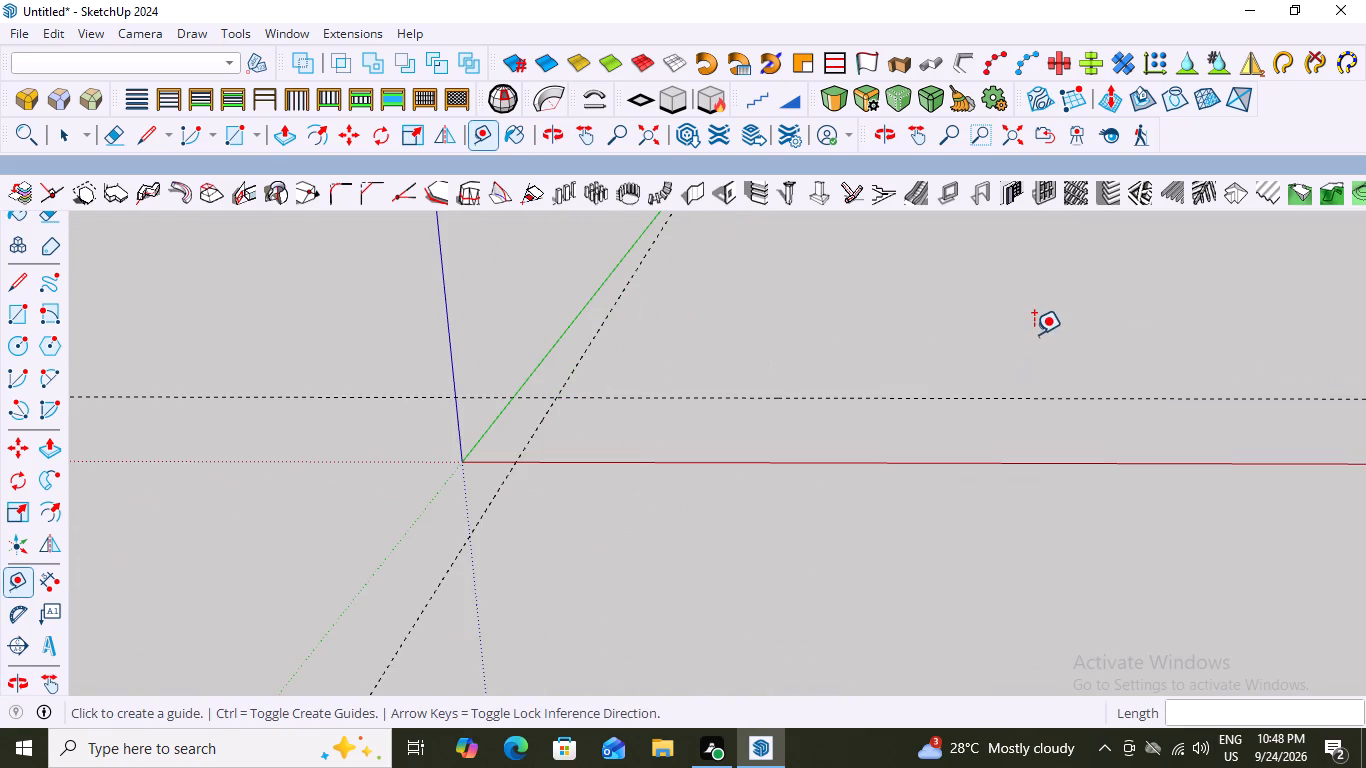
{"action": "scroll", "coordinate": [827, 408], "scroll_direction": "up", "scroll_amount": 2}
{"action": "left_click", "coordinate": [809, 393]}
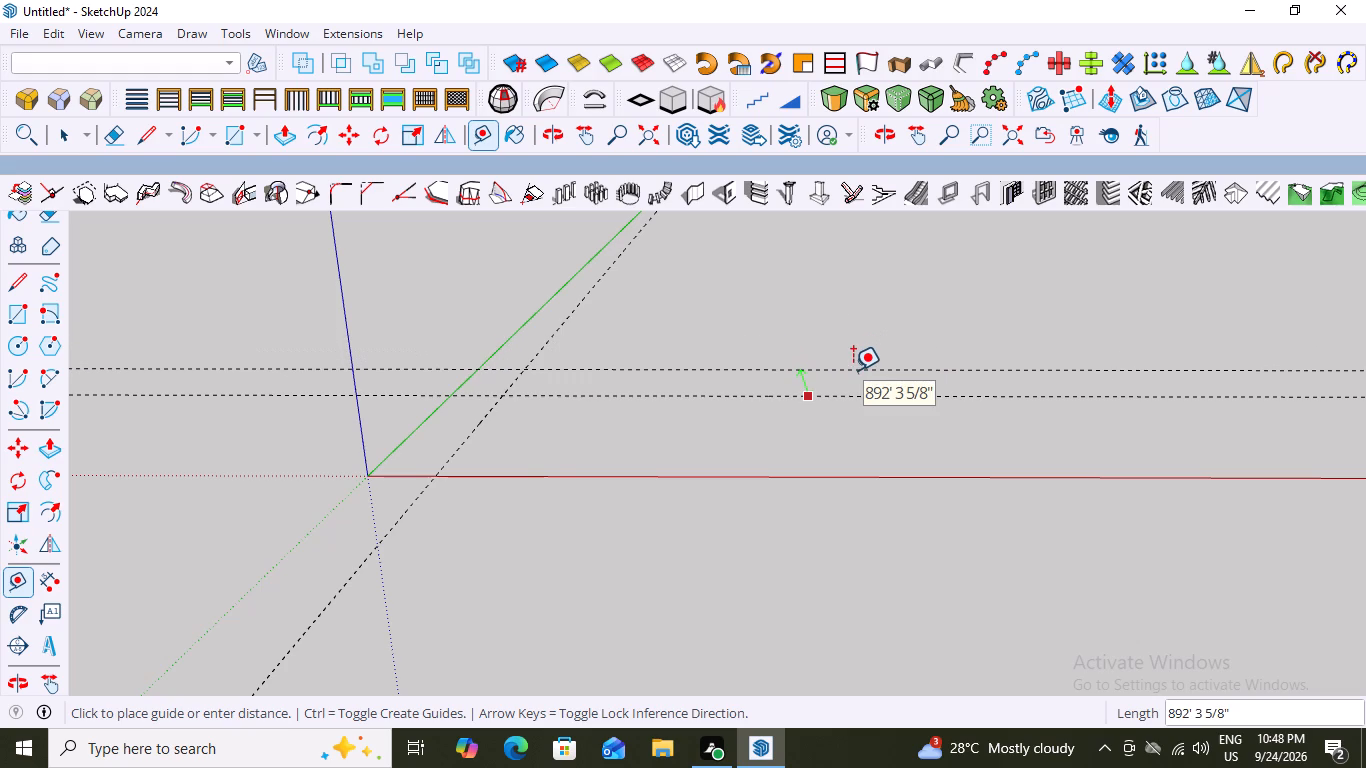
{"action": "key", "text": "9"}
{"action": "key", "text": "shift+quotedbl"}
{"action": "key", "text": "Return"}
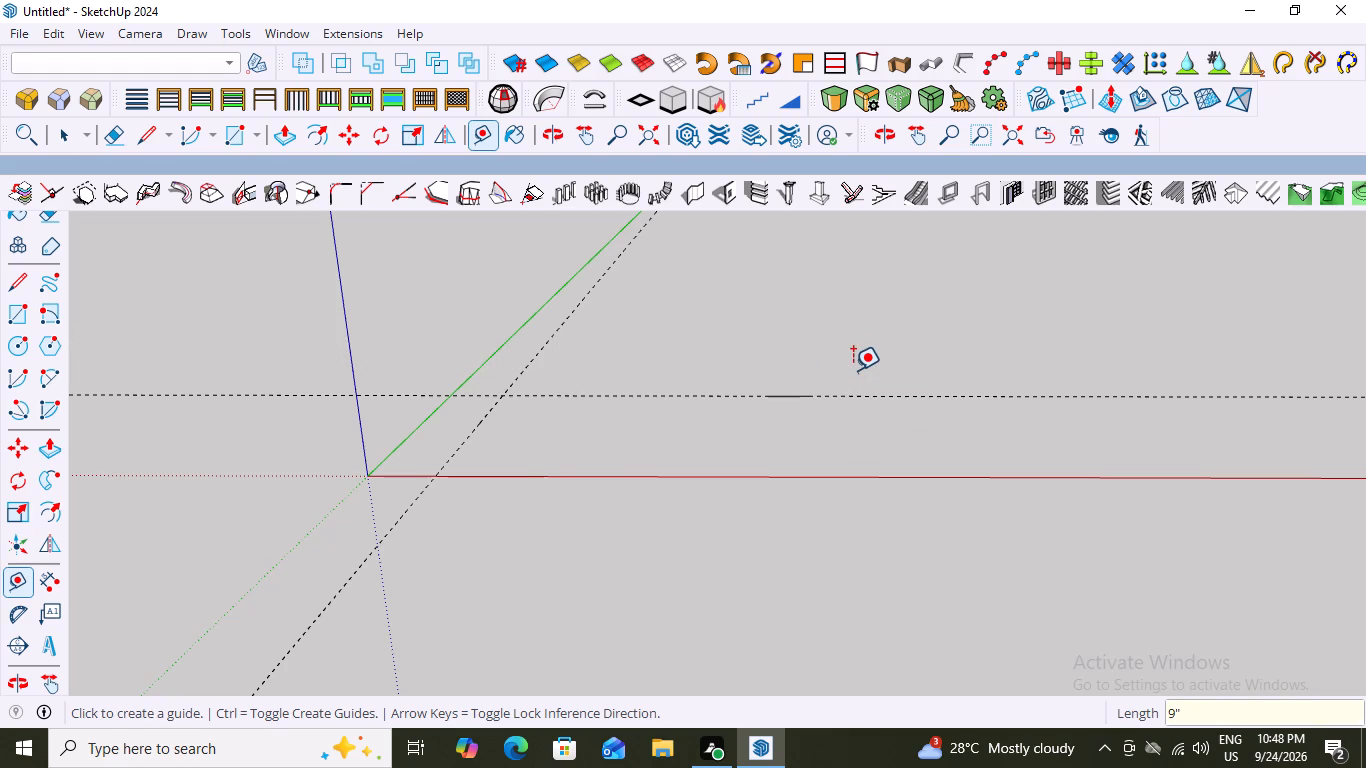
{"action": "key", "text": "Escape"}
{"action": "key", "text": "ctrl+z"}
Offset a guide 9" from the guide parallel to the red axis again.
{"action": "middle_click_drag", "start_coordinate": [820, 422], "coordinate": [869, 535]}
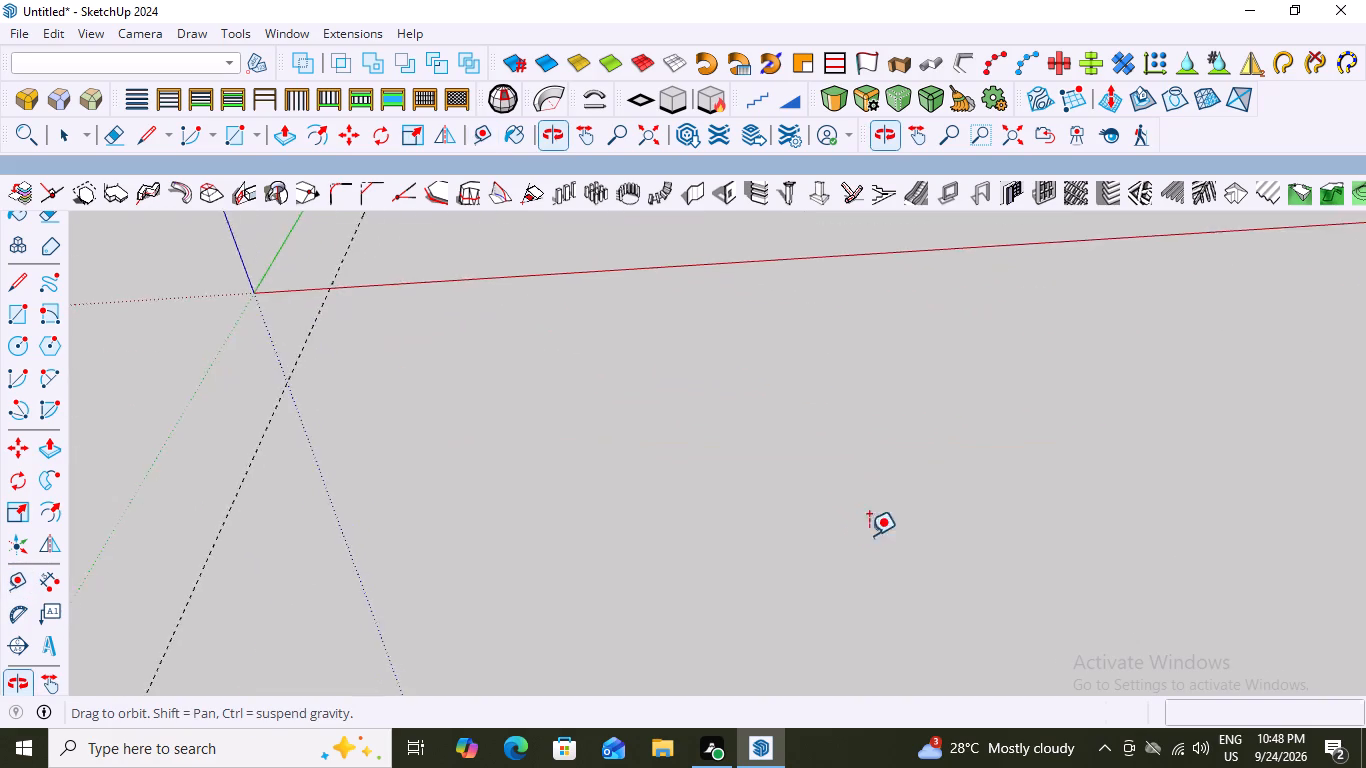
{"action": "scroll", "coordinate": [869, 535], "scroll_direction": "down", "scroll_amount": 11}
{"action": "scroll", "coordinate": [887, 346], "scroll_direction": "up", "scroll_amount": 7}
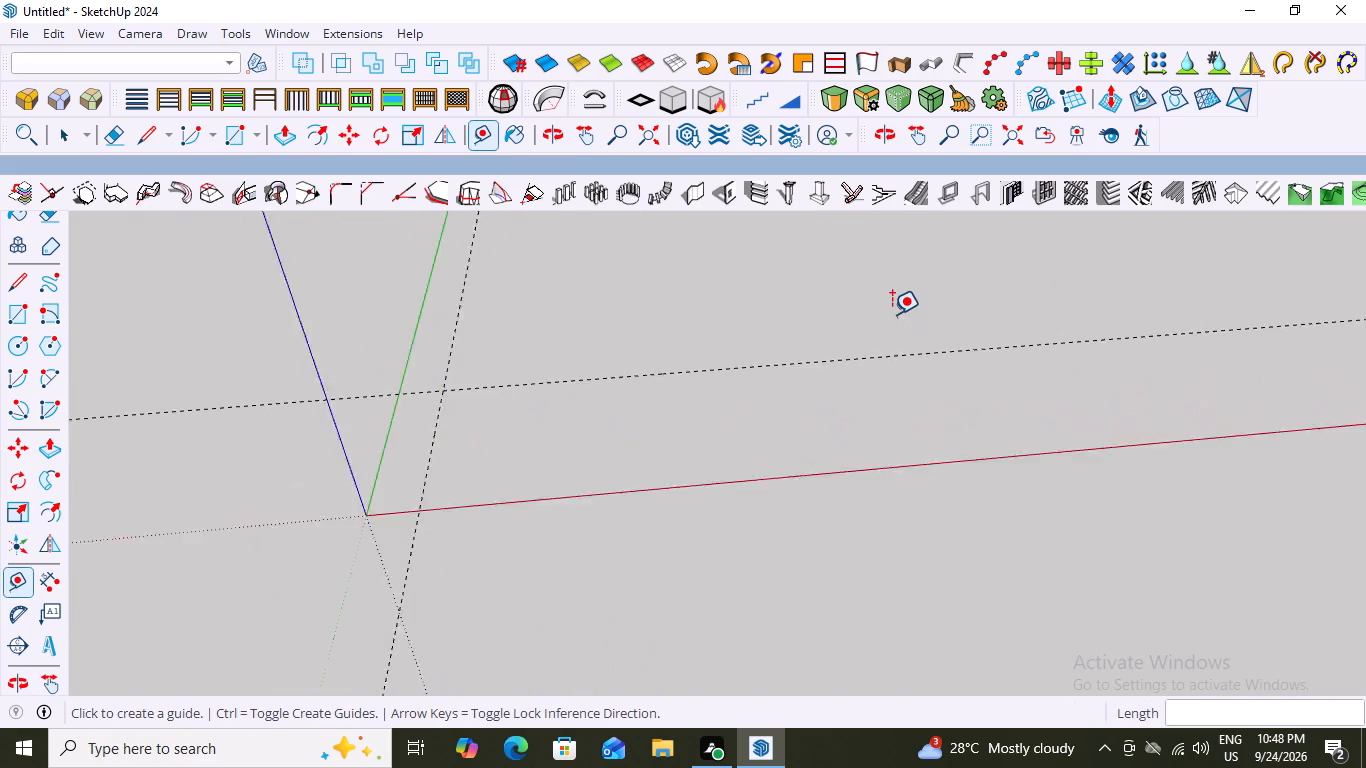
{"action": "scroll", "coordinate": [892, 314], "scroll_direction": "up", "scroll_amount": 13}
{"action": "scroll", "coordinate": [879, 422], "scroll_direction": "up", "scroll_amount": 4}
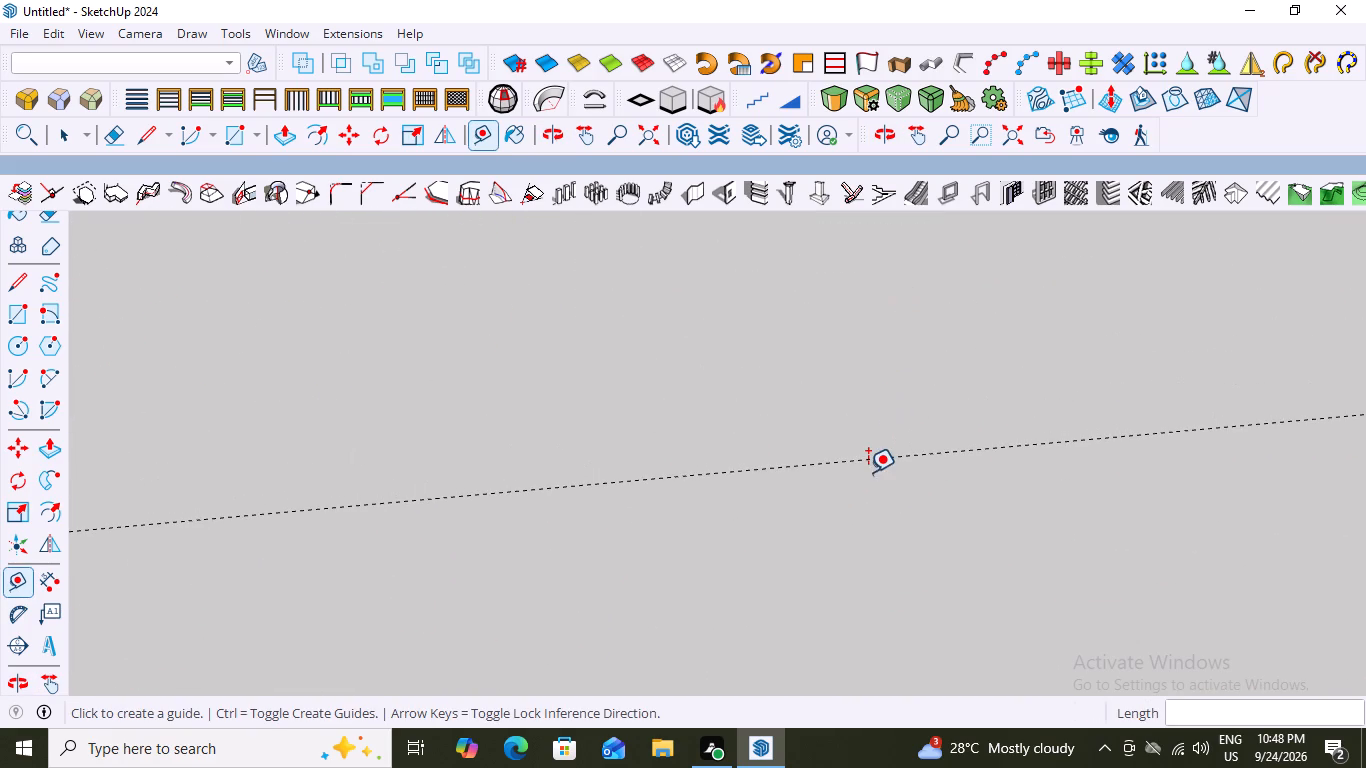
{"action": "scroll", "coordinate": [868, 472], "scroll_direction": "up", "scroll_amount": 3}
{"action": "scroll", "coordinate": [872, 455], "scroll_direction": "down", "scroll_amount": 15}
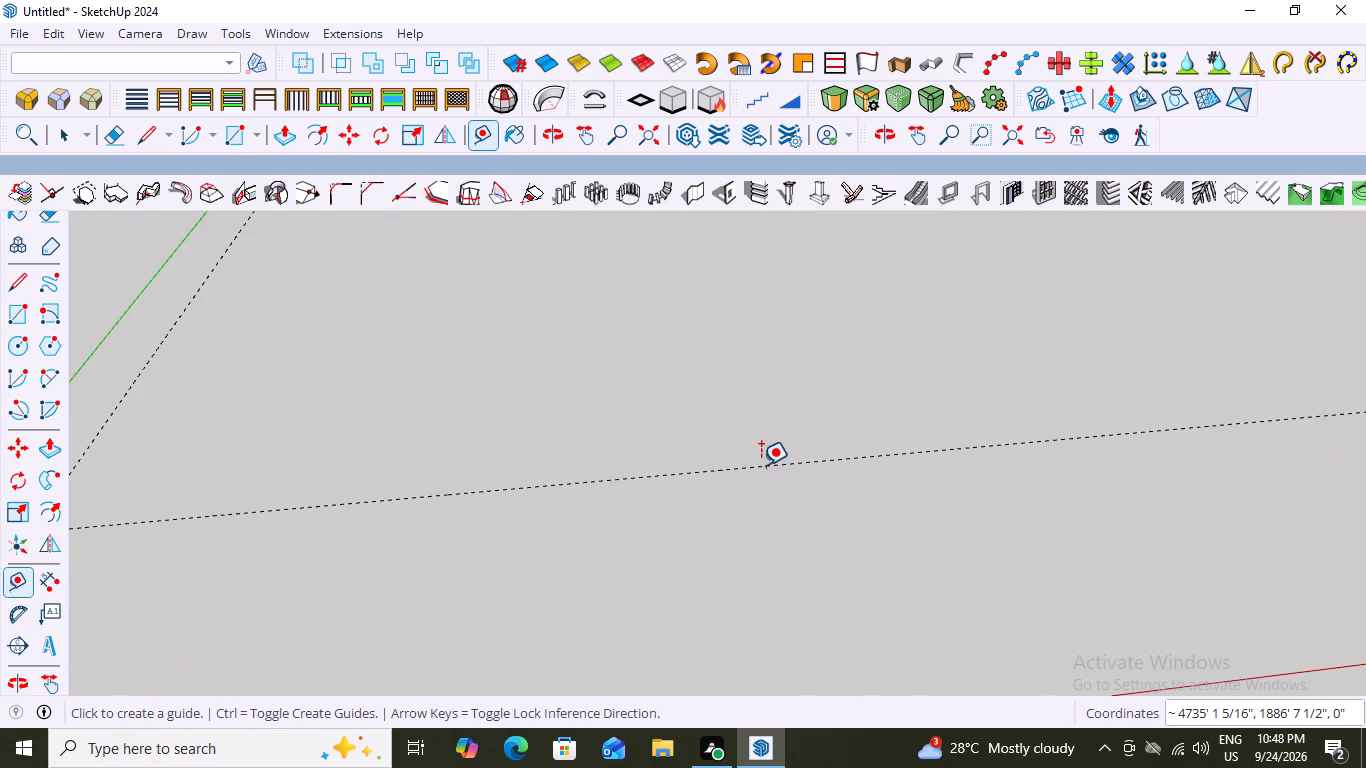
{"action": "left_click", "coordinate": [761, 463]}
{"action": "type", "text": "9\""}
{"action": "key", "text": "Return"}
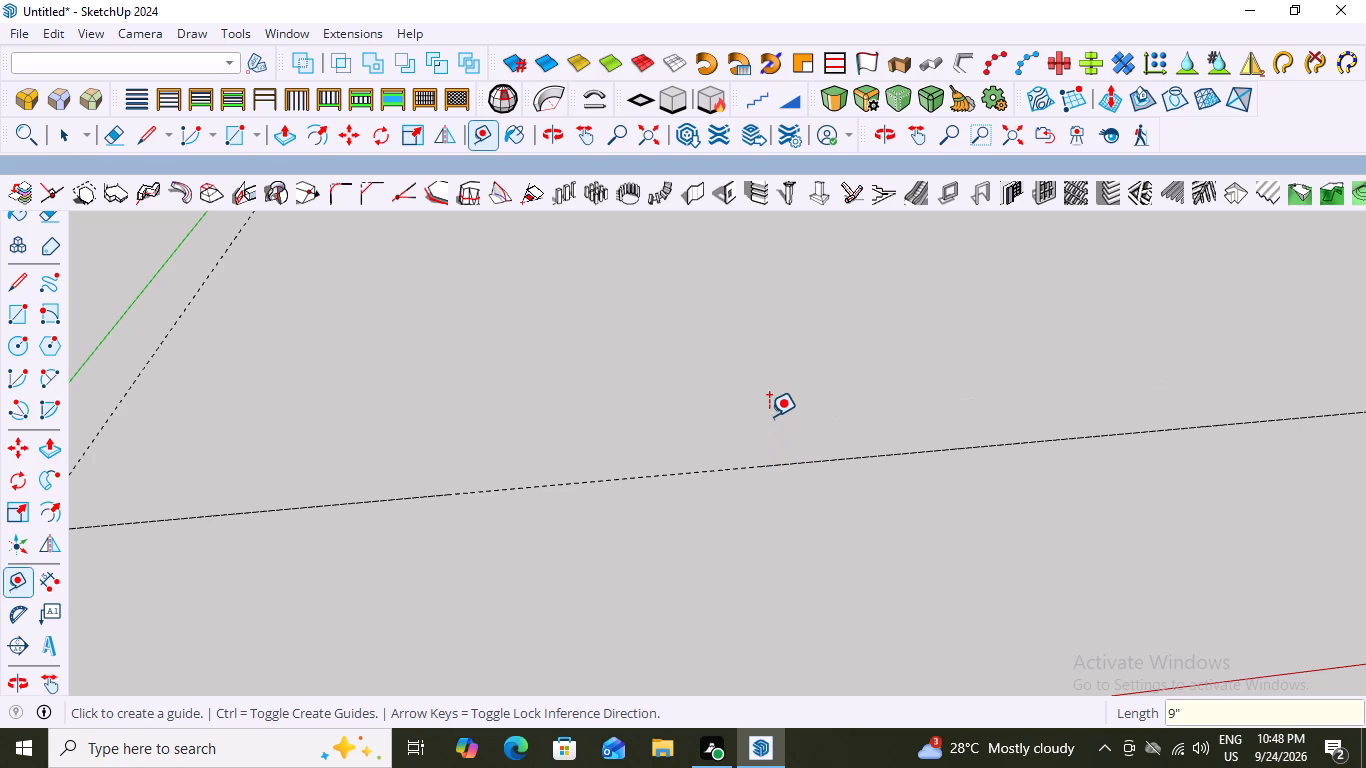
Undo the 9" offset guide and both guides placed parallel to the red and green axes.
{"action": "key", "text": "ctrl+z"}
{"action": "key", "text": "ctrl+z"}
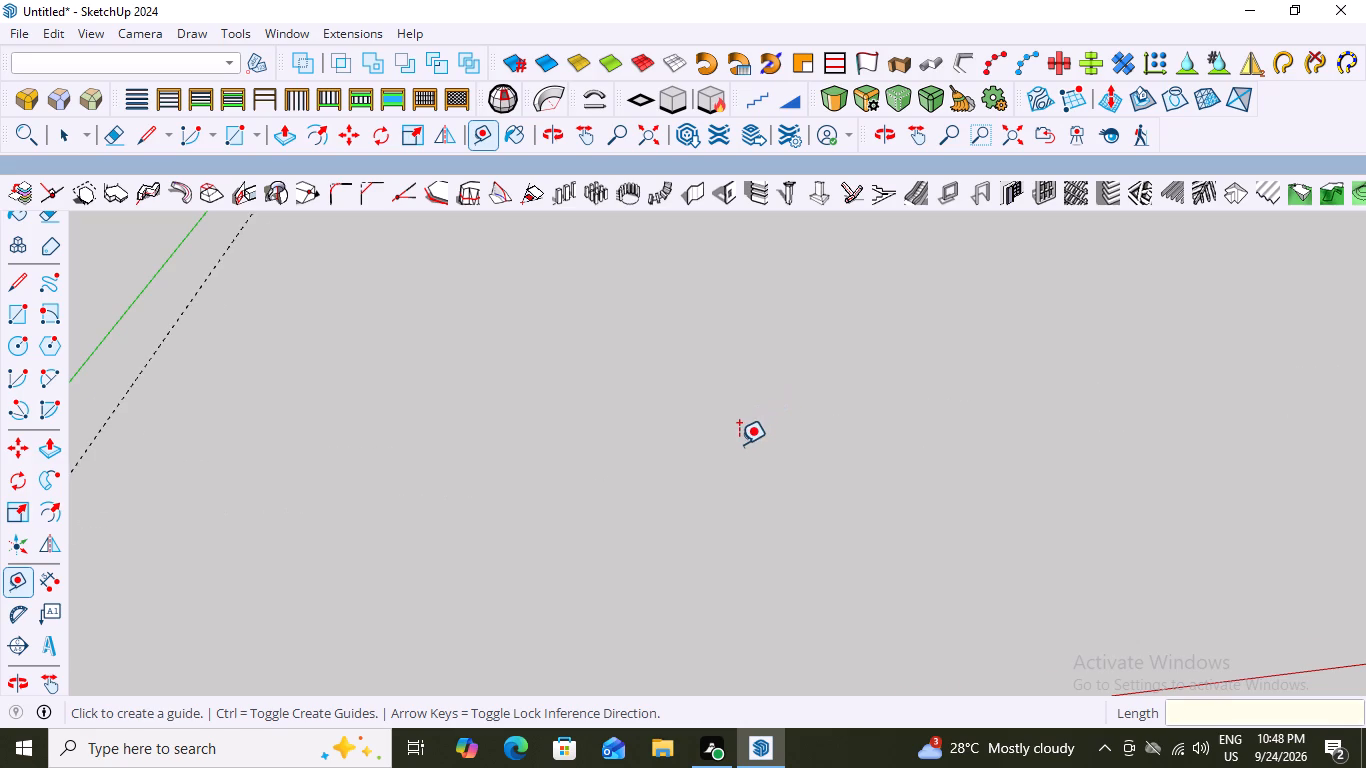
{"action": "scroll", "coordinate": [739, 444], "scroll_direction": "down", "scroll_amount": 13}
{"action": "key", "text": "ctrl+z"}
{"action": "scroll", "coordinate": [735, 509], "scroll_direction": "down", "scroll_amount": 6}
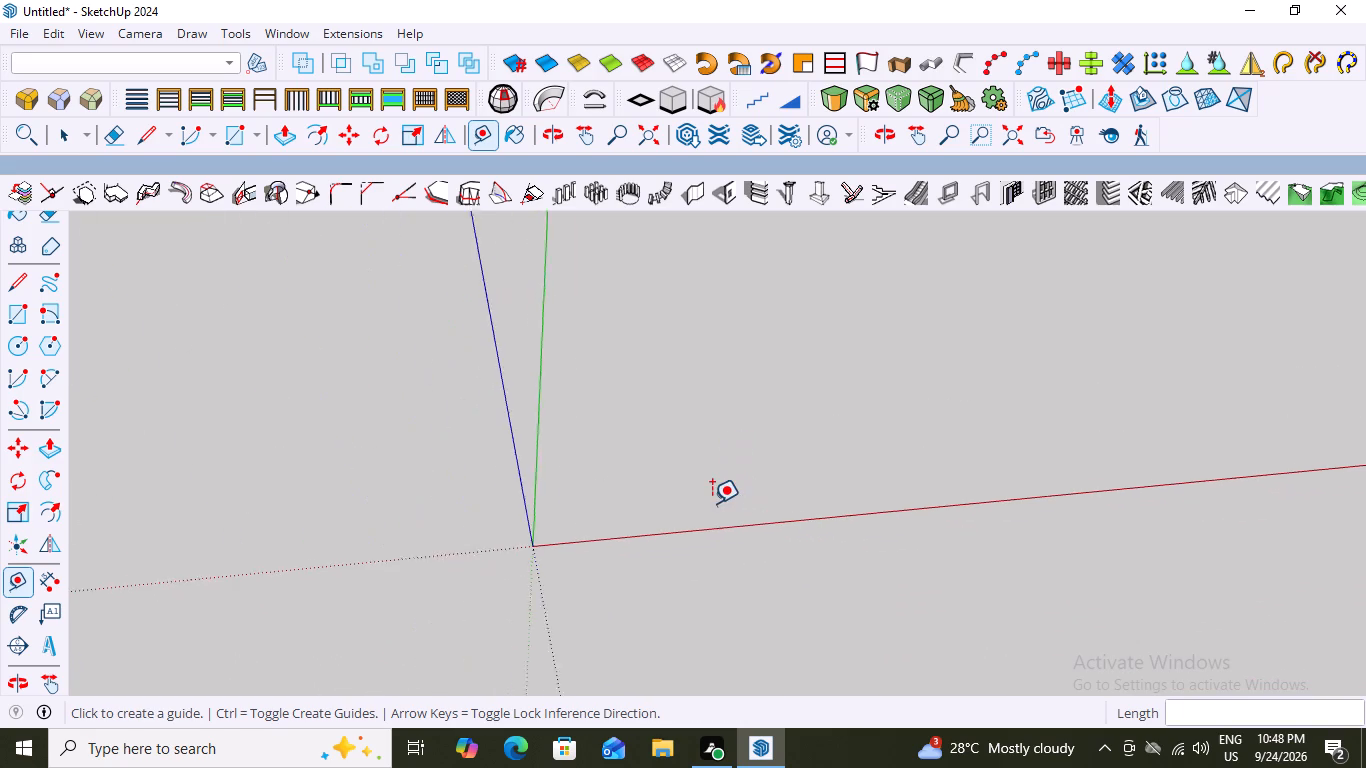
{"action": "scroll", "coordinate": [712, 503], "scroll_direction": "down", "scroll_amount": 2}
Leave the Tape Measure tool and undo the earlier deletion of the dashed guide lines.
{"action": "key", "text": "space"}
{"action": "key", "text": "ctrl+z"}
{"action": "key", "text": "ctrl+z"}
{"action": "key", "text": "ctrl+z"}
{"action": "key", "text": "ctrl+z"}
{"action": "key", "text": "ctrl+z"}
{"action": "key", "text": "ctrl+z"}
{"action": "key", "text": "ctrl+z"}
{"action": "key", "text": "ctrl+z"}
{"action": "key", "text": "ctrl+z"}
{"action": "key", "text": "ctrl+z"}
{"action": "key", "text": "ctrl+z"}
{"action": "key", "text": "ctrl+z"}
{"action": "key", "text": "ctrl+z"}
{"action": "key", "text": "ctrl+z"}
{"action": "key", "text": "ctrl+z"}
{"action": "key", "text": "ctrl+z"}
{"action": "key", "text": "ctrl+z"}
{"action": "key", "text": "ctrl+z"}
{"action": "key", "text": "ctrl+z"}
{"action": "key", "text": "ctrl+z"}
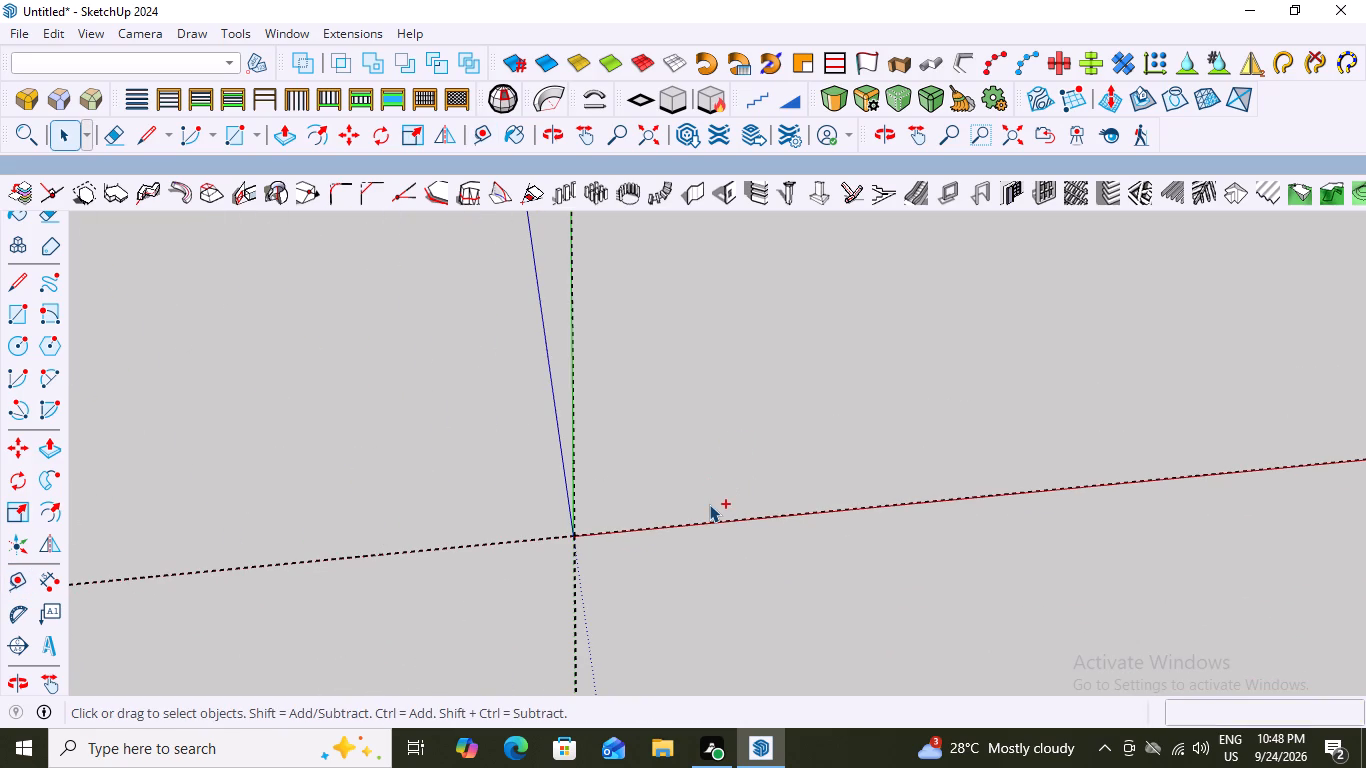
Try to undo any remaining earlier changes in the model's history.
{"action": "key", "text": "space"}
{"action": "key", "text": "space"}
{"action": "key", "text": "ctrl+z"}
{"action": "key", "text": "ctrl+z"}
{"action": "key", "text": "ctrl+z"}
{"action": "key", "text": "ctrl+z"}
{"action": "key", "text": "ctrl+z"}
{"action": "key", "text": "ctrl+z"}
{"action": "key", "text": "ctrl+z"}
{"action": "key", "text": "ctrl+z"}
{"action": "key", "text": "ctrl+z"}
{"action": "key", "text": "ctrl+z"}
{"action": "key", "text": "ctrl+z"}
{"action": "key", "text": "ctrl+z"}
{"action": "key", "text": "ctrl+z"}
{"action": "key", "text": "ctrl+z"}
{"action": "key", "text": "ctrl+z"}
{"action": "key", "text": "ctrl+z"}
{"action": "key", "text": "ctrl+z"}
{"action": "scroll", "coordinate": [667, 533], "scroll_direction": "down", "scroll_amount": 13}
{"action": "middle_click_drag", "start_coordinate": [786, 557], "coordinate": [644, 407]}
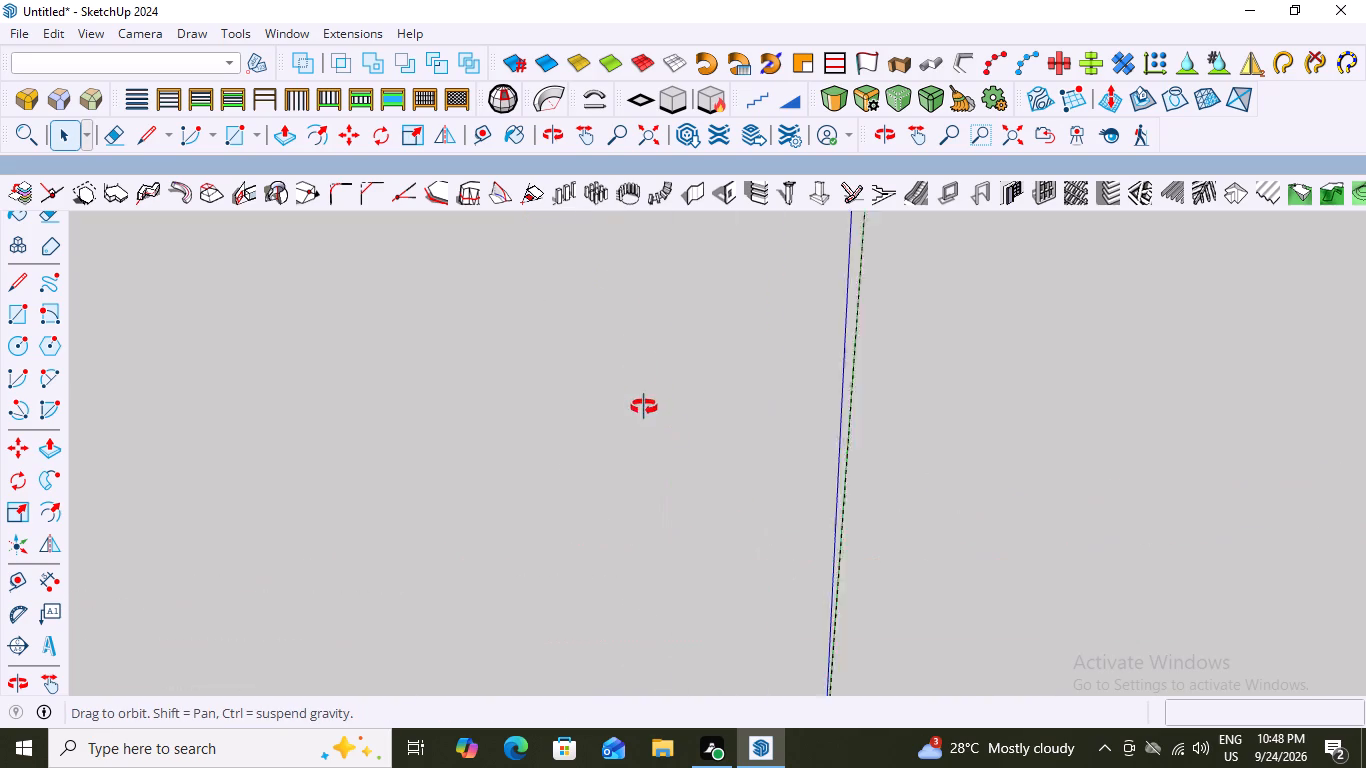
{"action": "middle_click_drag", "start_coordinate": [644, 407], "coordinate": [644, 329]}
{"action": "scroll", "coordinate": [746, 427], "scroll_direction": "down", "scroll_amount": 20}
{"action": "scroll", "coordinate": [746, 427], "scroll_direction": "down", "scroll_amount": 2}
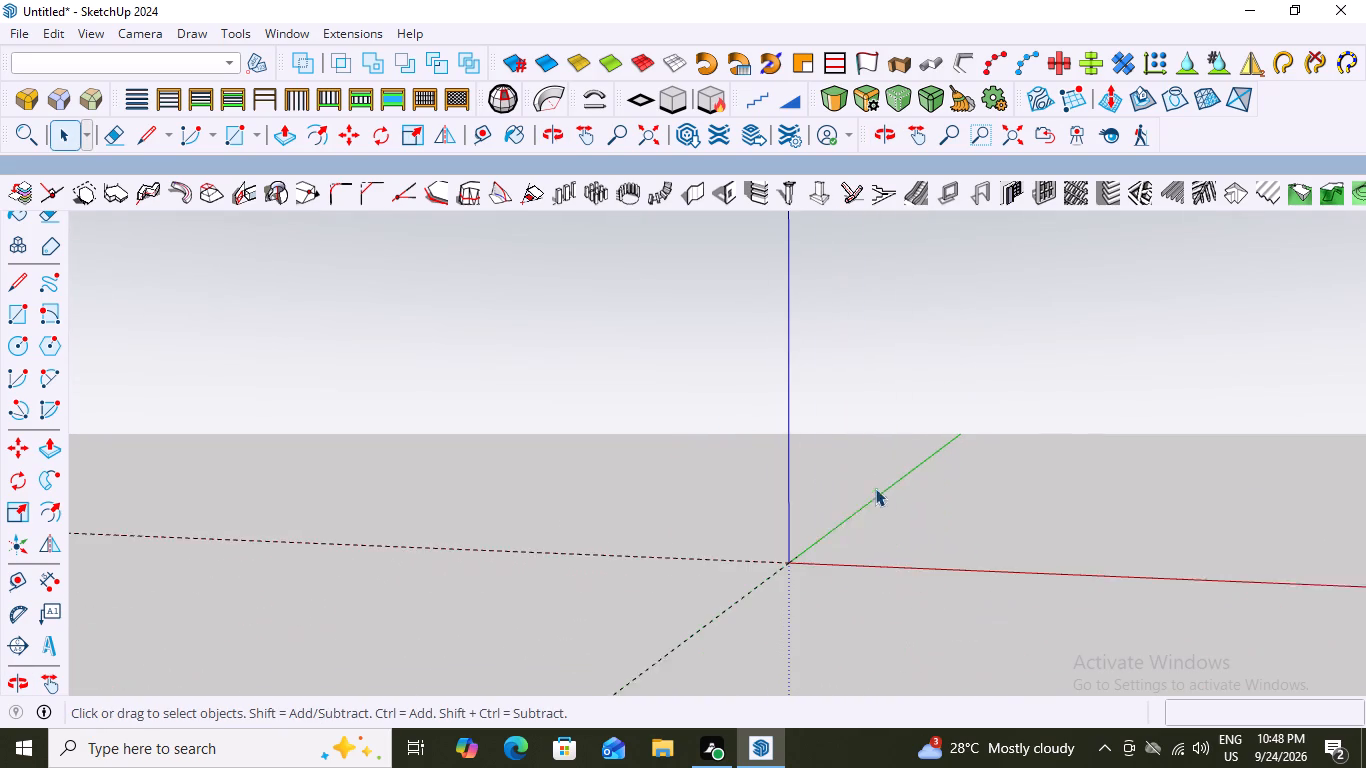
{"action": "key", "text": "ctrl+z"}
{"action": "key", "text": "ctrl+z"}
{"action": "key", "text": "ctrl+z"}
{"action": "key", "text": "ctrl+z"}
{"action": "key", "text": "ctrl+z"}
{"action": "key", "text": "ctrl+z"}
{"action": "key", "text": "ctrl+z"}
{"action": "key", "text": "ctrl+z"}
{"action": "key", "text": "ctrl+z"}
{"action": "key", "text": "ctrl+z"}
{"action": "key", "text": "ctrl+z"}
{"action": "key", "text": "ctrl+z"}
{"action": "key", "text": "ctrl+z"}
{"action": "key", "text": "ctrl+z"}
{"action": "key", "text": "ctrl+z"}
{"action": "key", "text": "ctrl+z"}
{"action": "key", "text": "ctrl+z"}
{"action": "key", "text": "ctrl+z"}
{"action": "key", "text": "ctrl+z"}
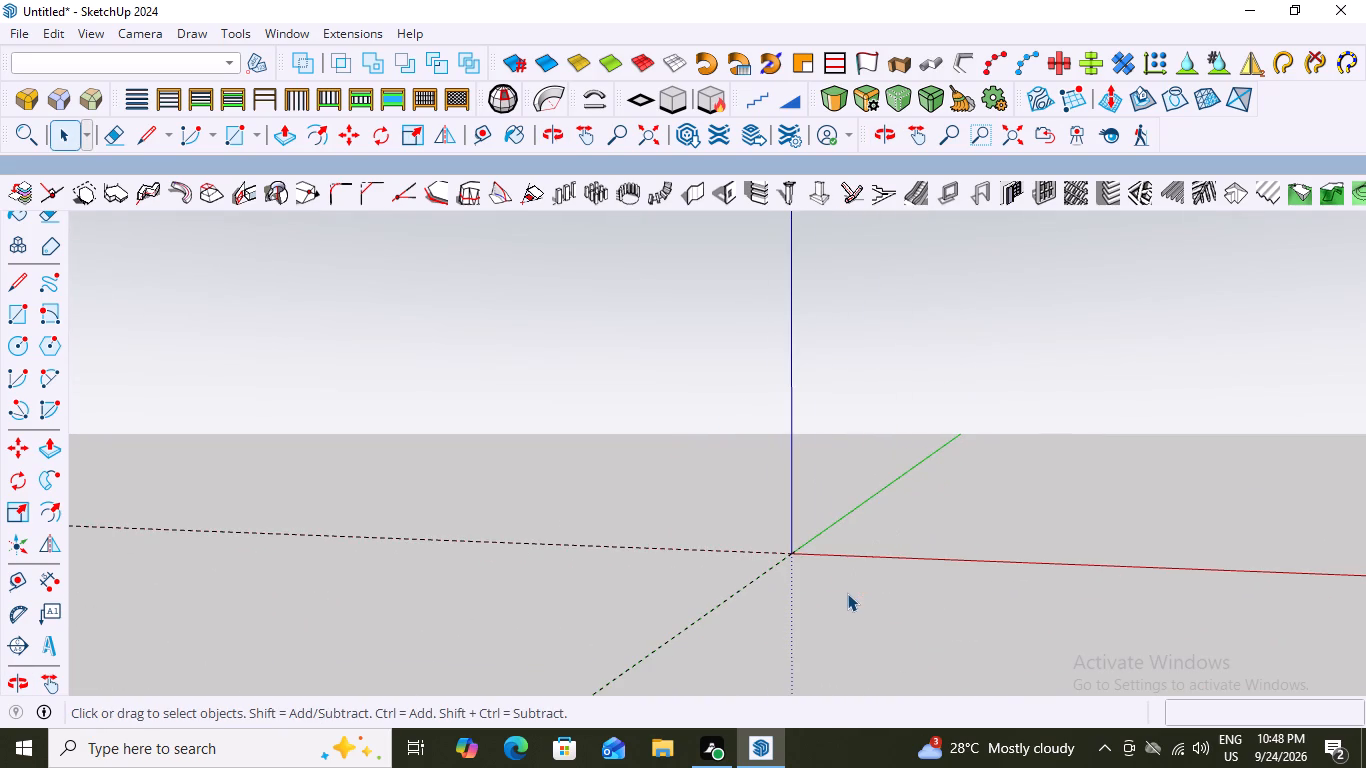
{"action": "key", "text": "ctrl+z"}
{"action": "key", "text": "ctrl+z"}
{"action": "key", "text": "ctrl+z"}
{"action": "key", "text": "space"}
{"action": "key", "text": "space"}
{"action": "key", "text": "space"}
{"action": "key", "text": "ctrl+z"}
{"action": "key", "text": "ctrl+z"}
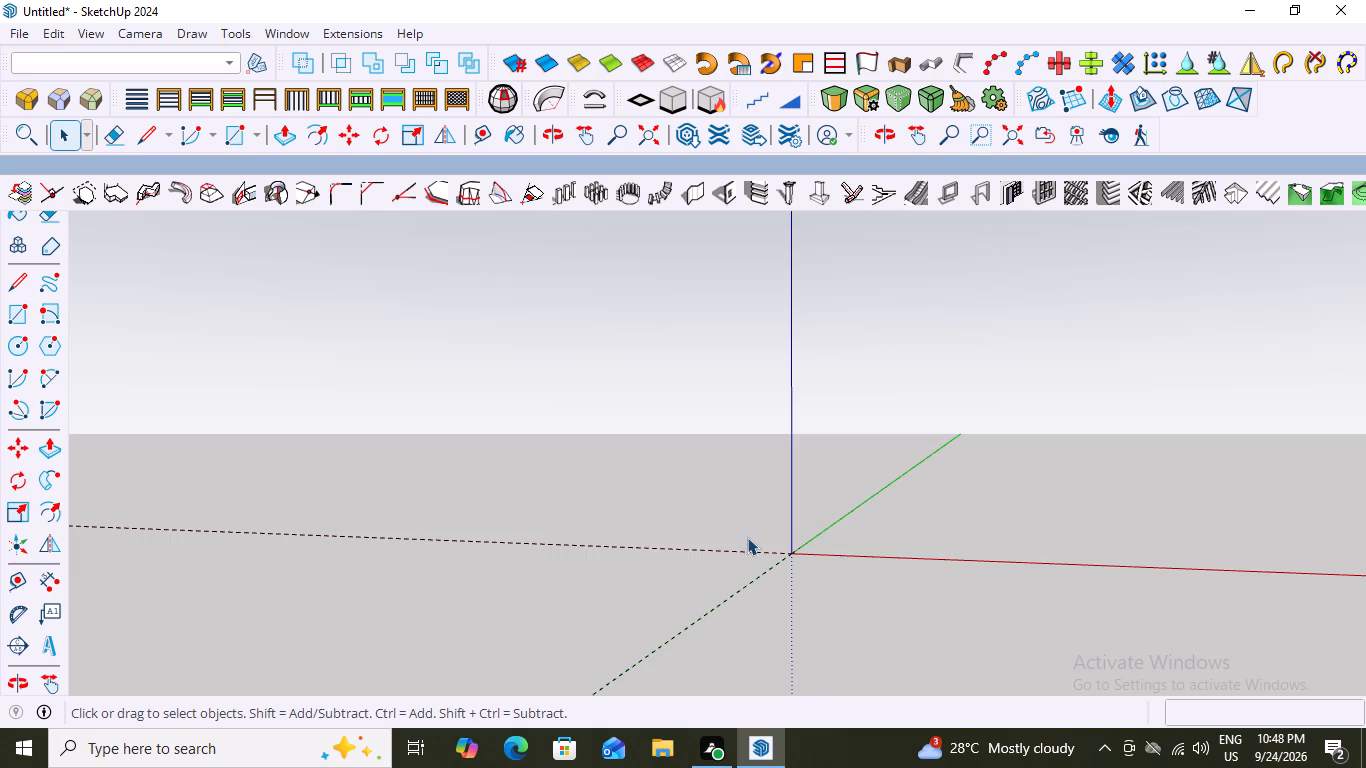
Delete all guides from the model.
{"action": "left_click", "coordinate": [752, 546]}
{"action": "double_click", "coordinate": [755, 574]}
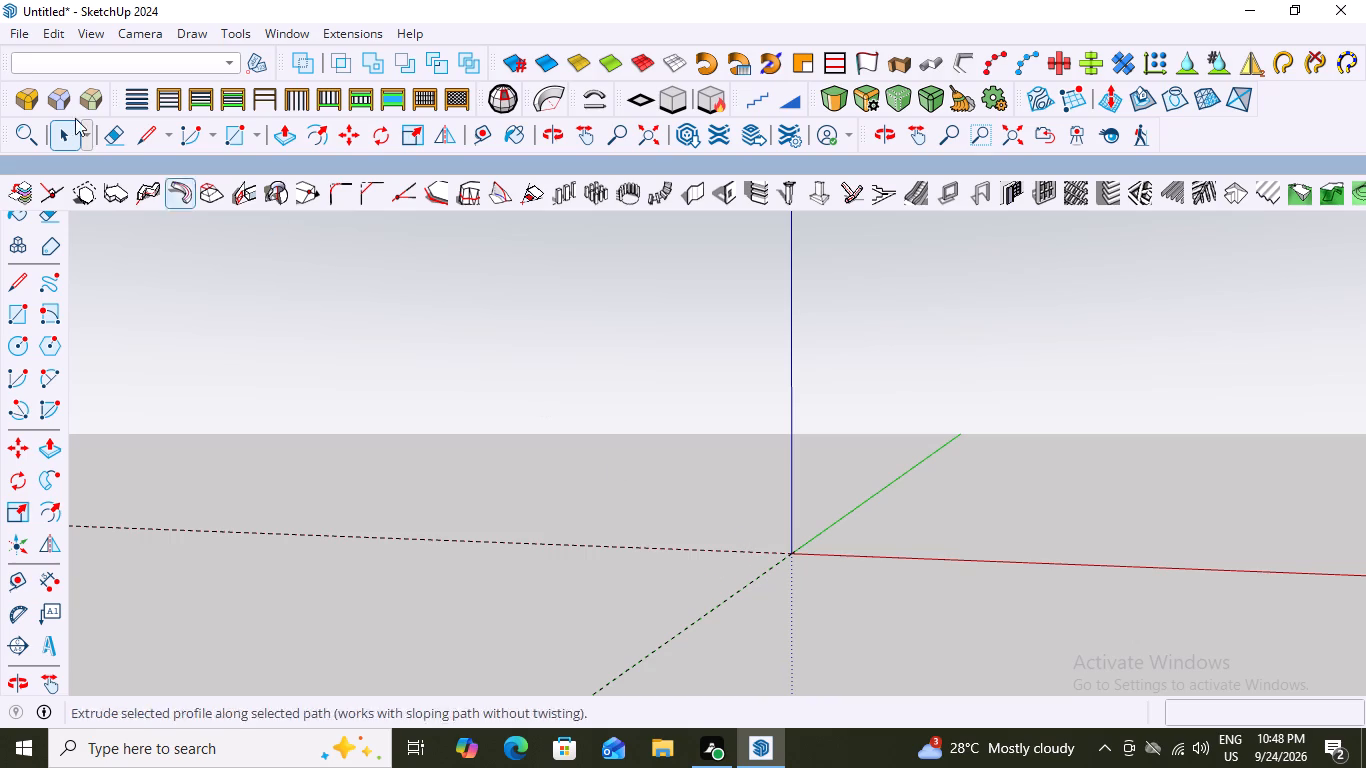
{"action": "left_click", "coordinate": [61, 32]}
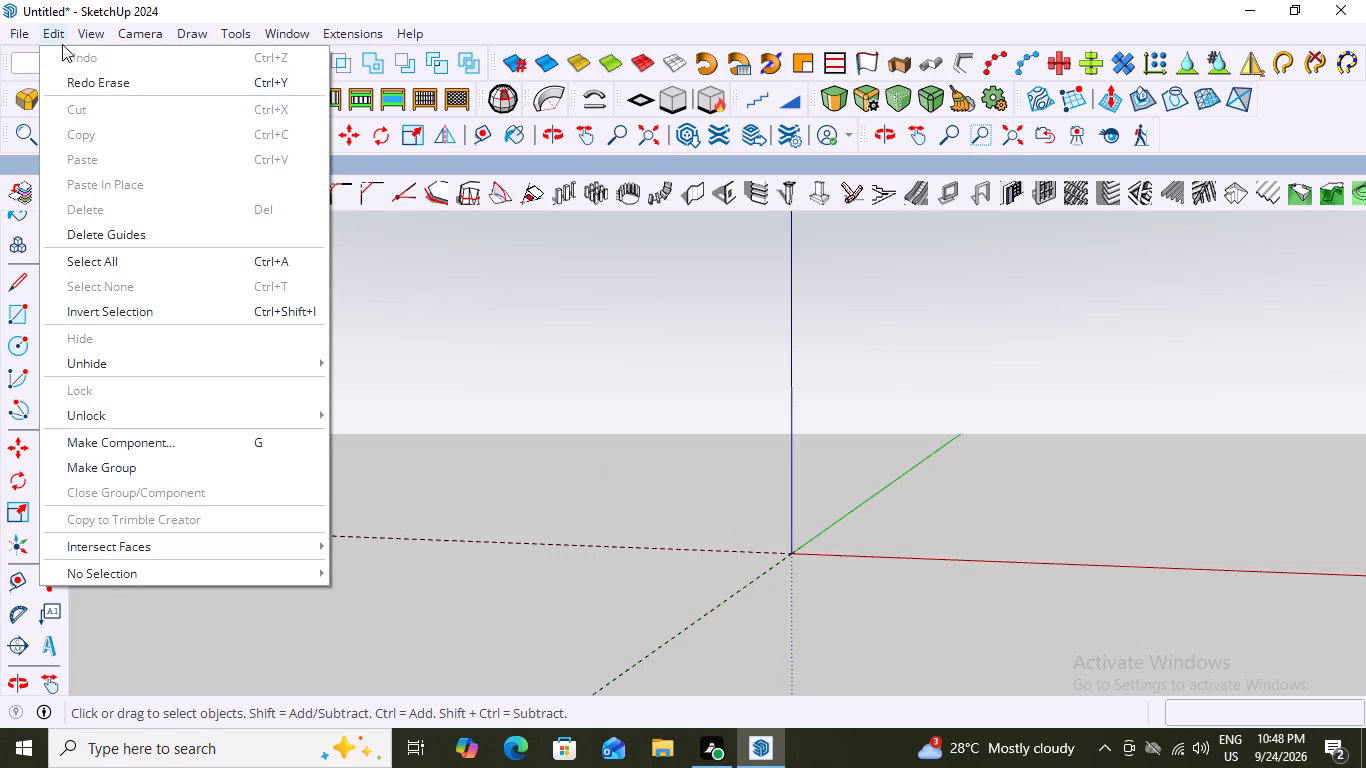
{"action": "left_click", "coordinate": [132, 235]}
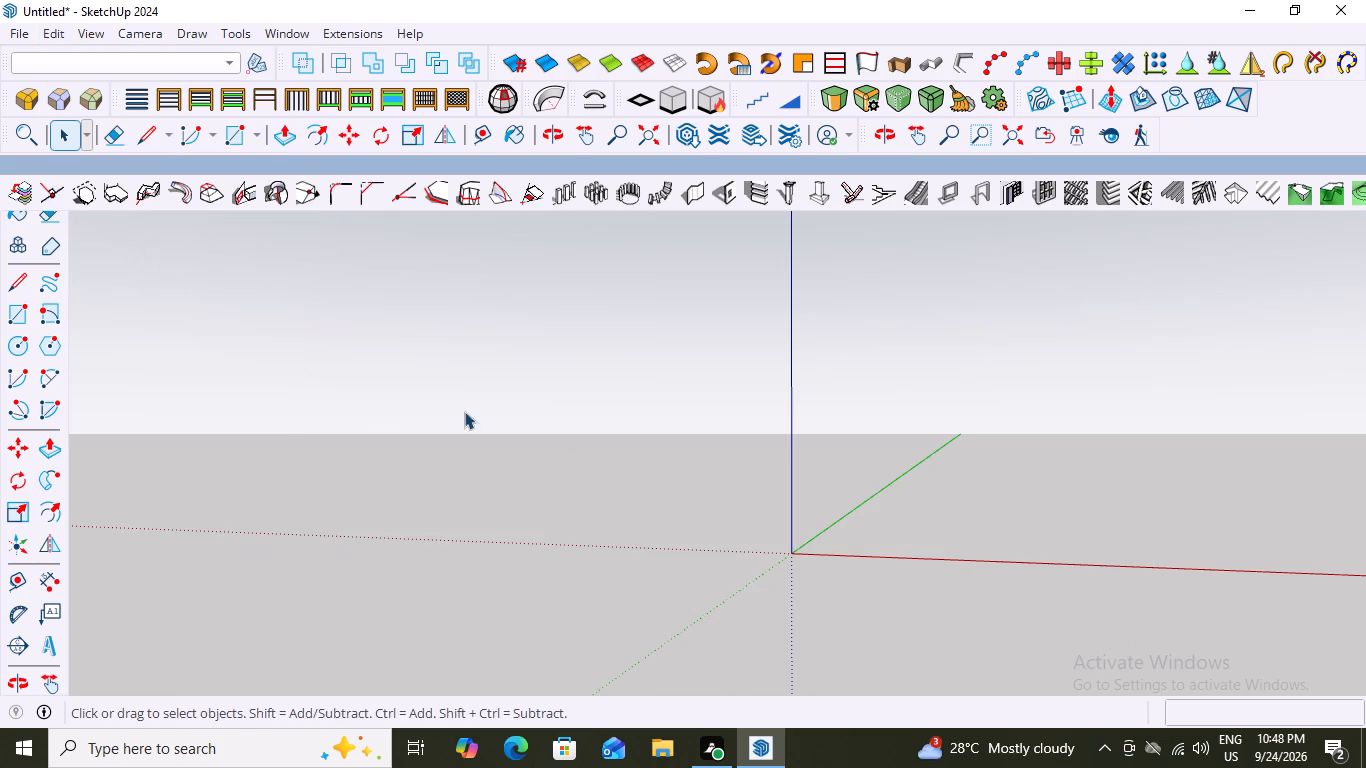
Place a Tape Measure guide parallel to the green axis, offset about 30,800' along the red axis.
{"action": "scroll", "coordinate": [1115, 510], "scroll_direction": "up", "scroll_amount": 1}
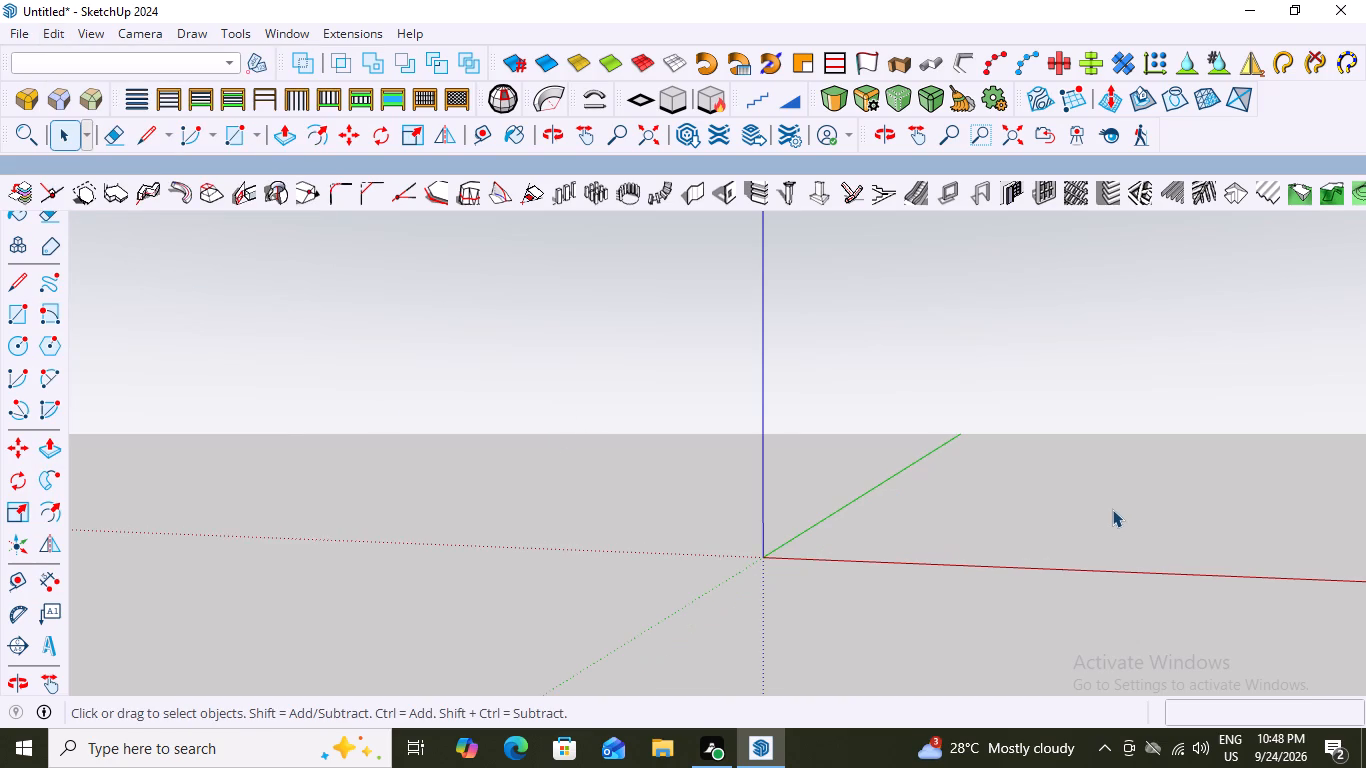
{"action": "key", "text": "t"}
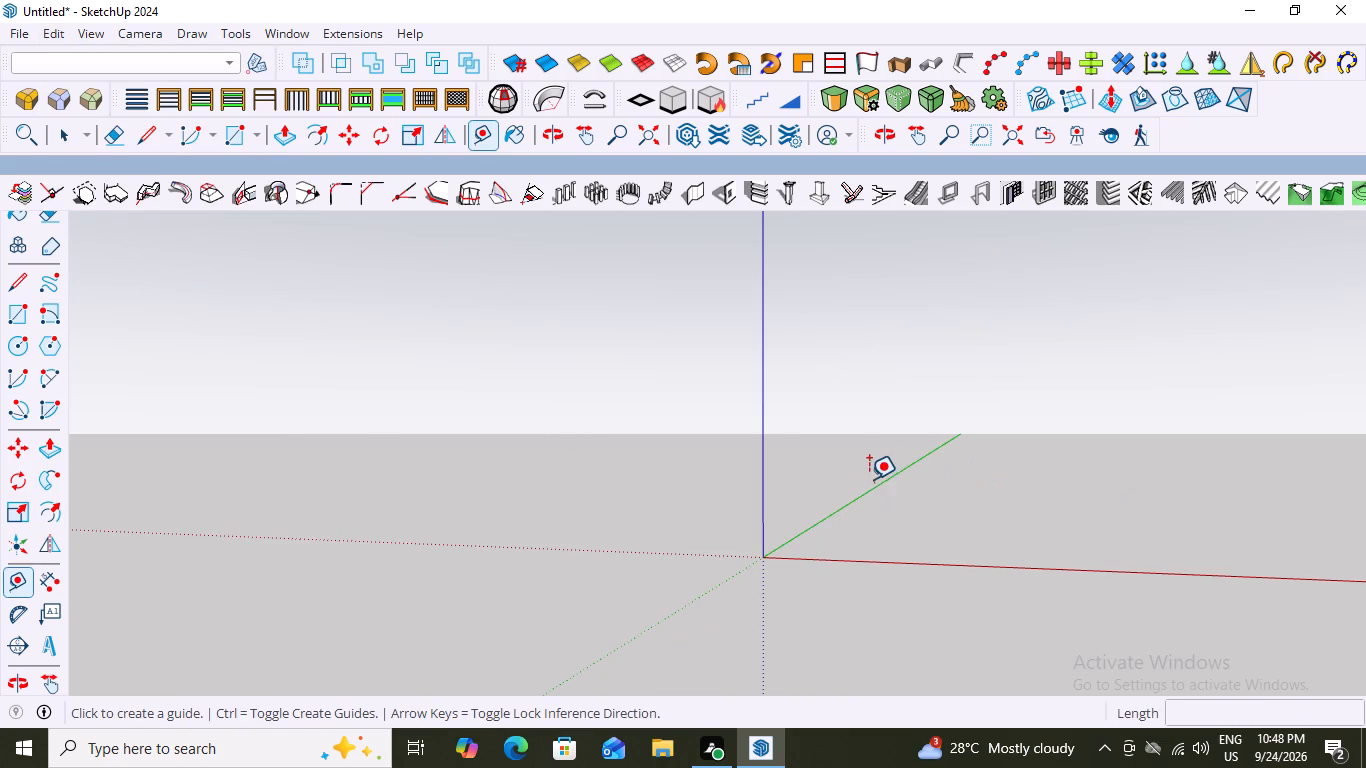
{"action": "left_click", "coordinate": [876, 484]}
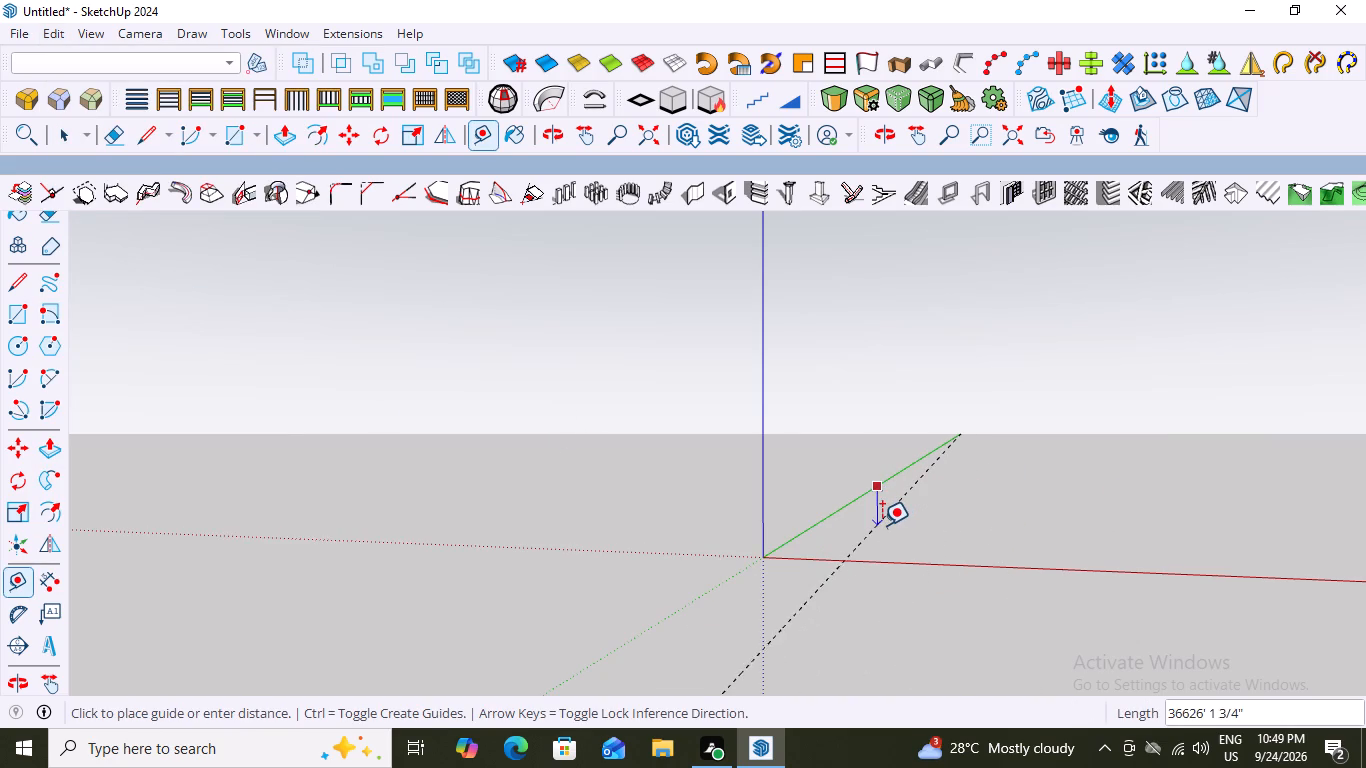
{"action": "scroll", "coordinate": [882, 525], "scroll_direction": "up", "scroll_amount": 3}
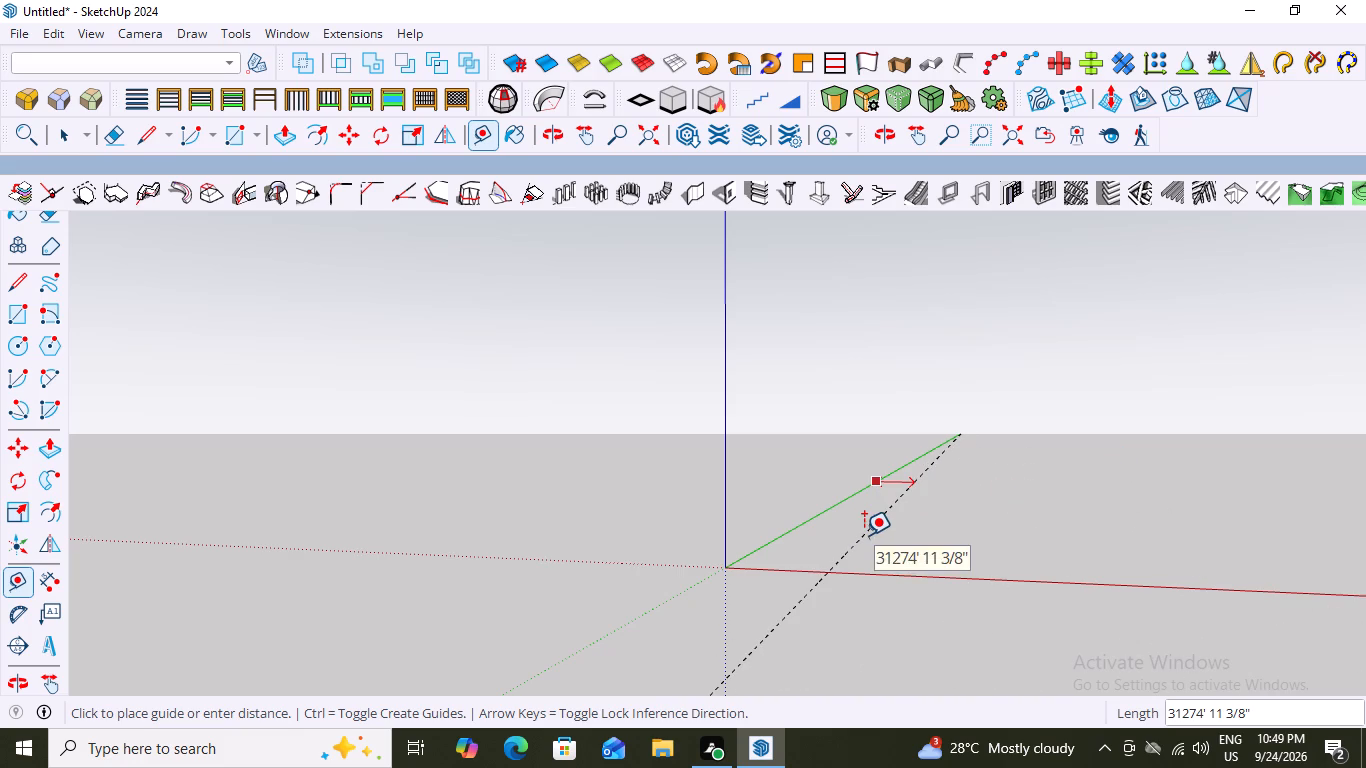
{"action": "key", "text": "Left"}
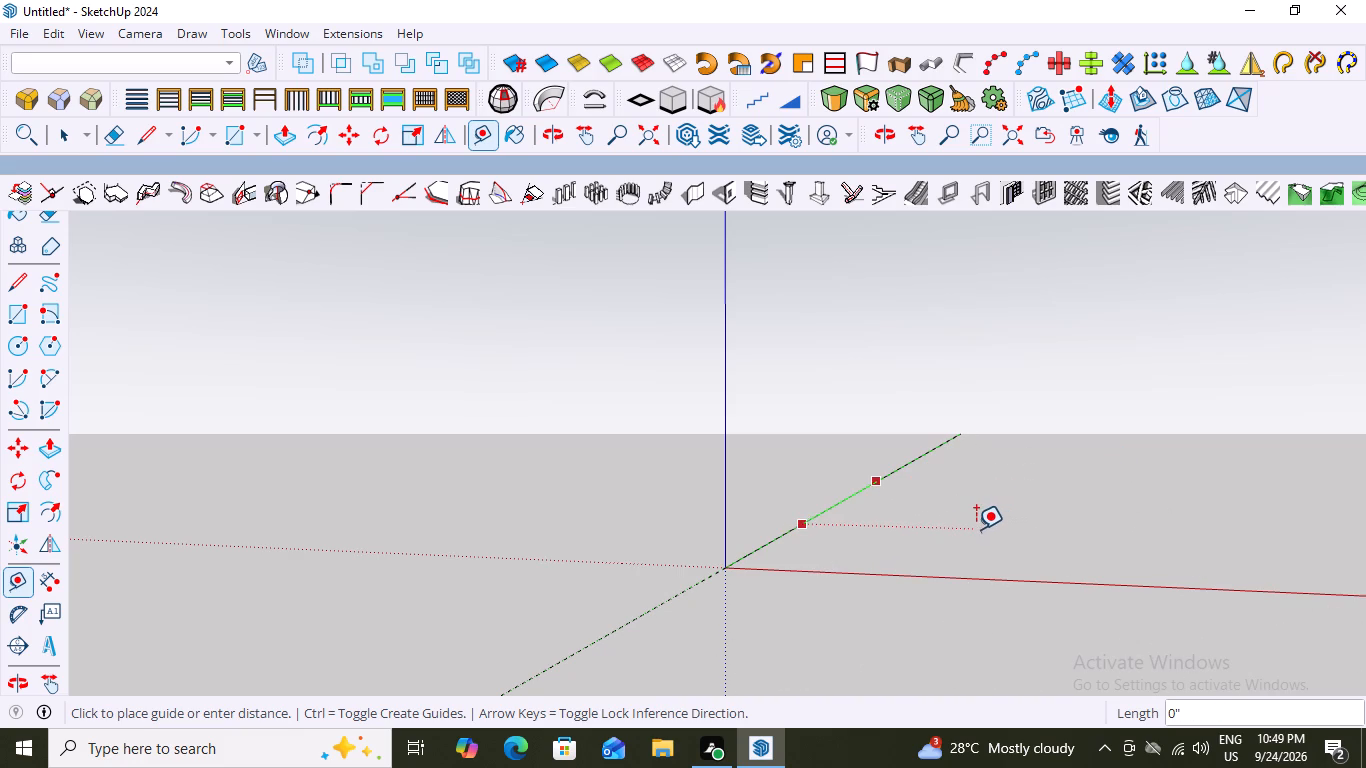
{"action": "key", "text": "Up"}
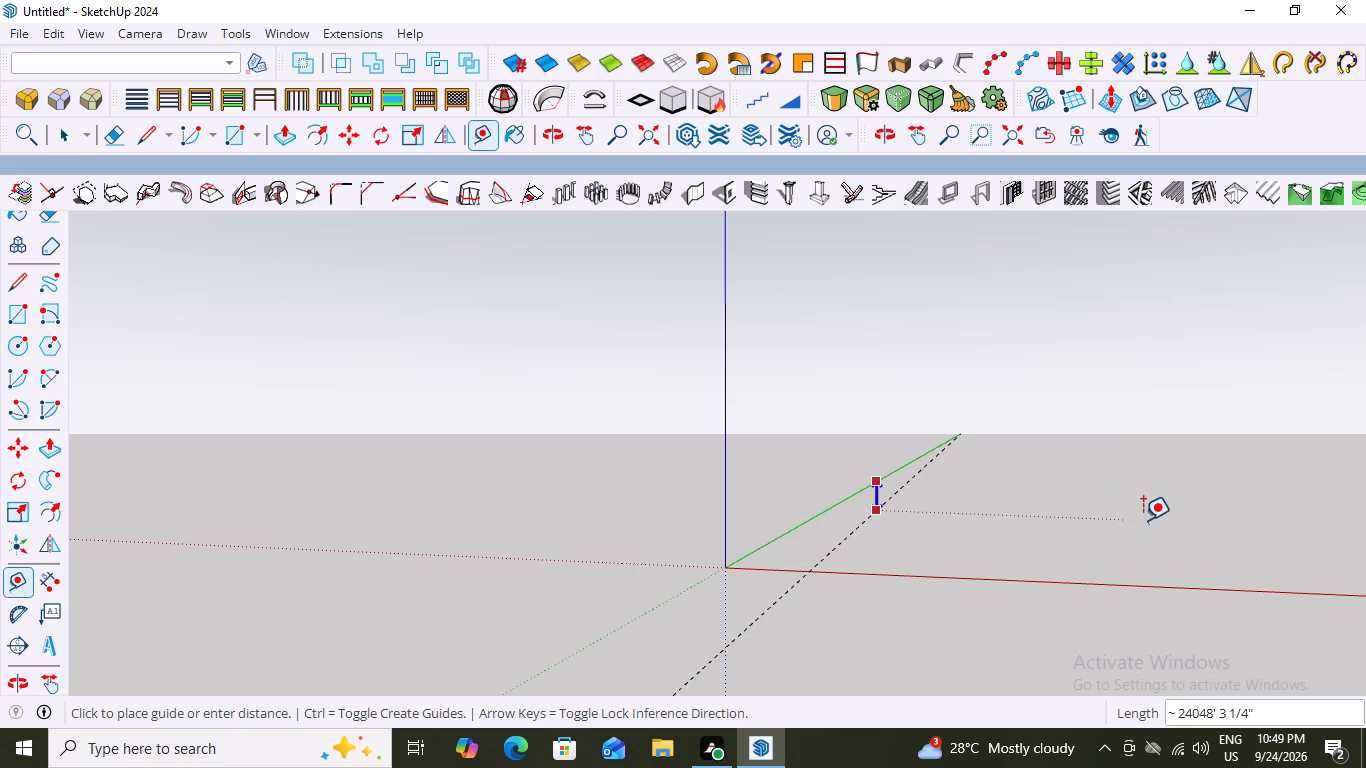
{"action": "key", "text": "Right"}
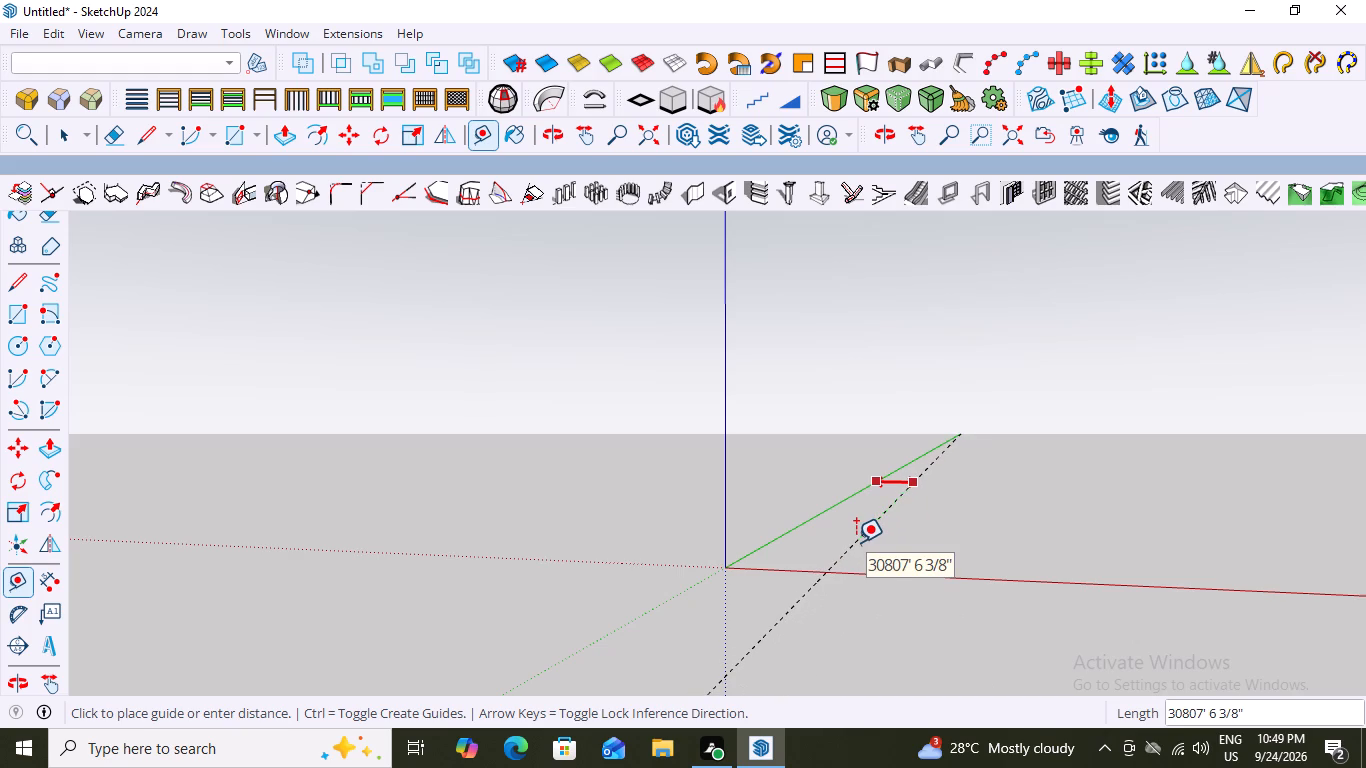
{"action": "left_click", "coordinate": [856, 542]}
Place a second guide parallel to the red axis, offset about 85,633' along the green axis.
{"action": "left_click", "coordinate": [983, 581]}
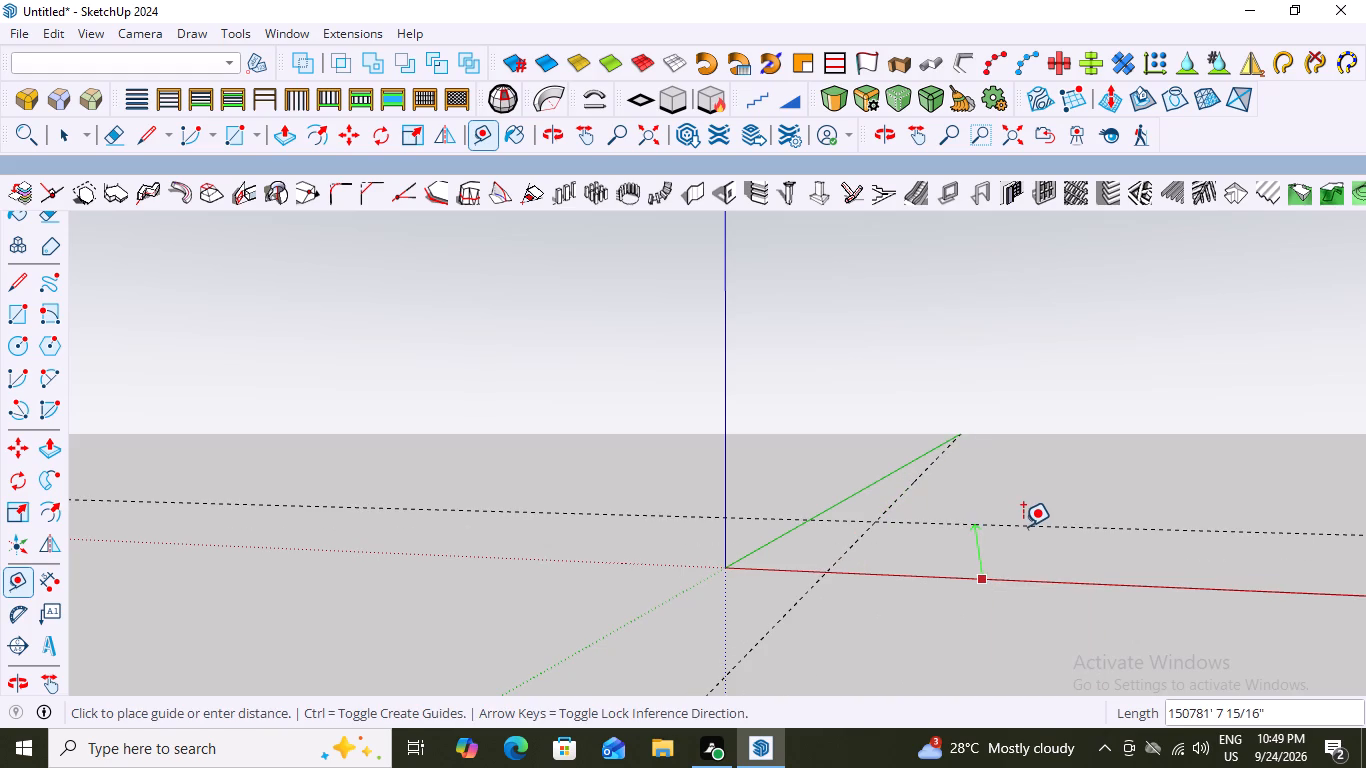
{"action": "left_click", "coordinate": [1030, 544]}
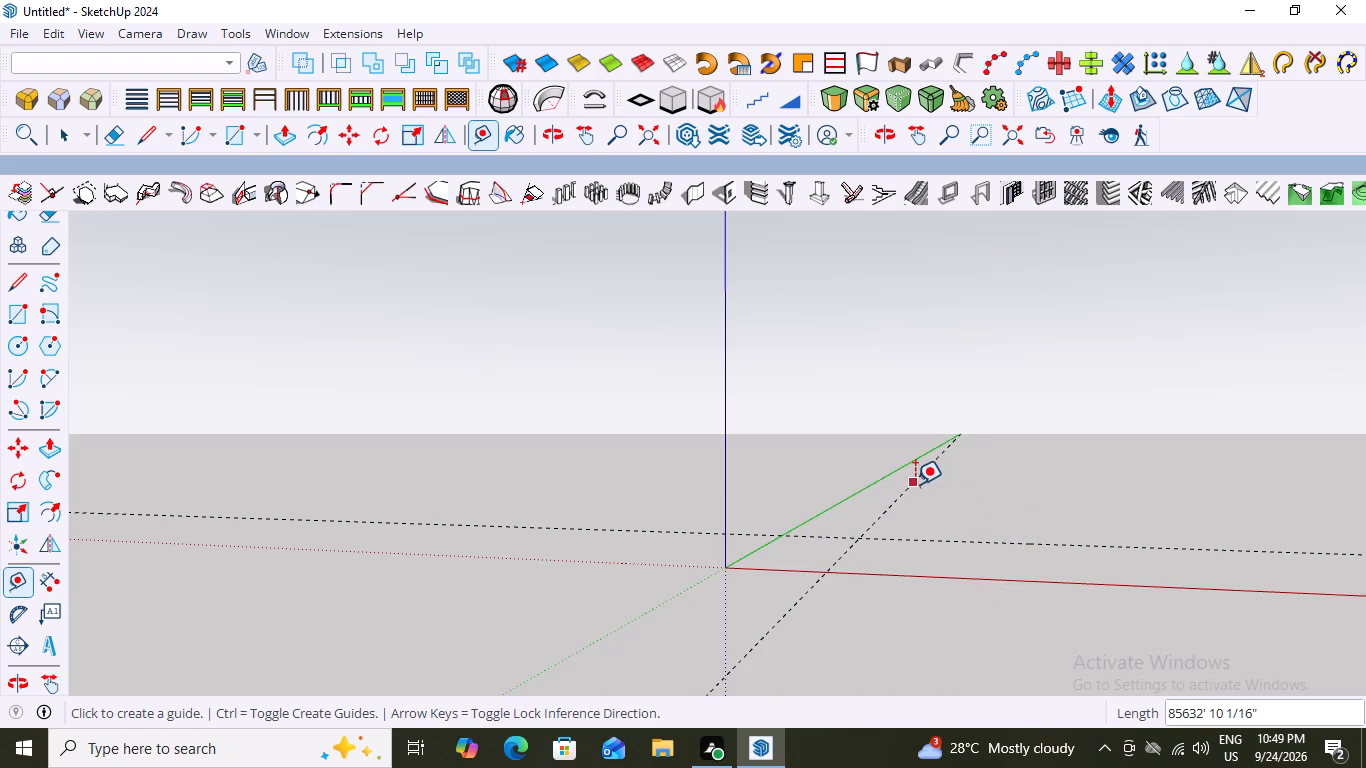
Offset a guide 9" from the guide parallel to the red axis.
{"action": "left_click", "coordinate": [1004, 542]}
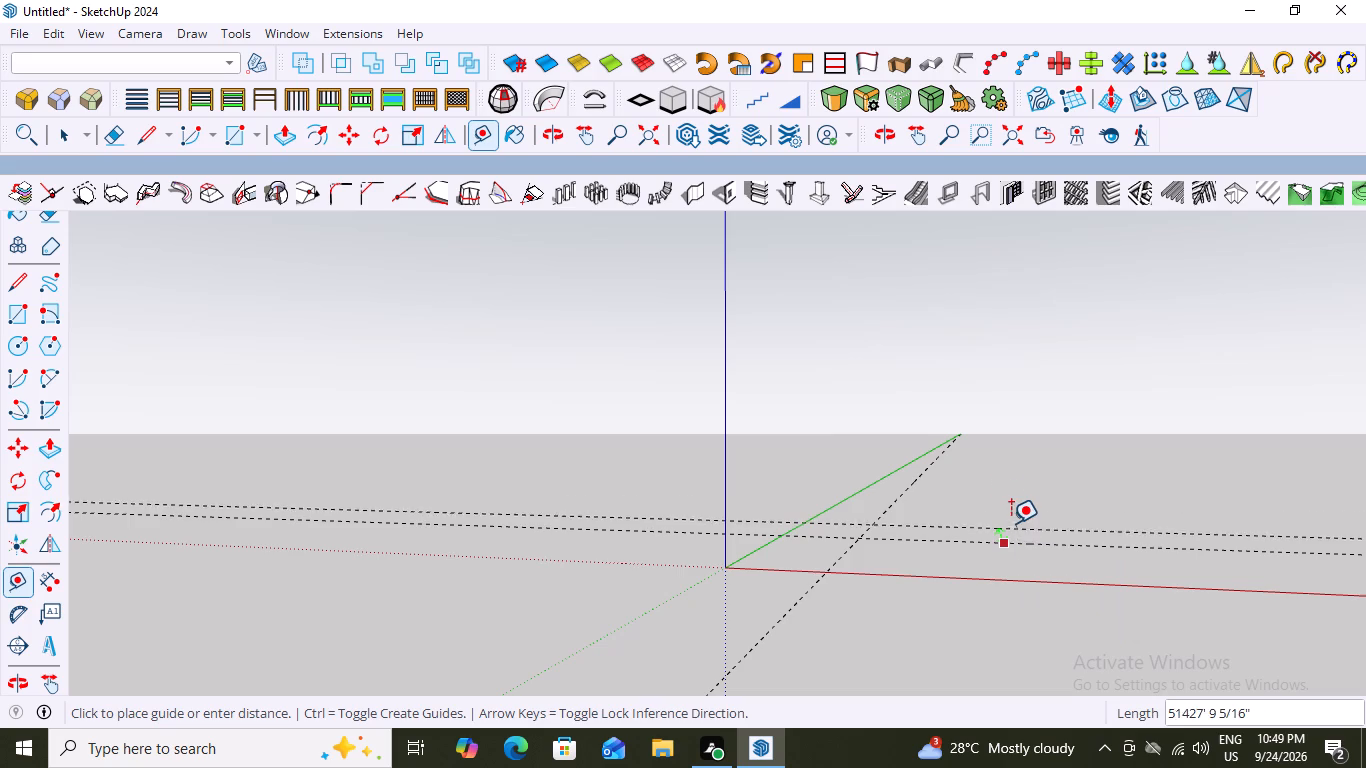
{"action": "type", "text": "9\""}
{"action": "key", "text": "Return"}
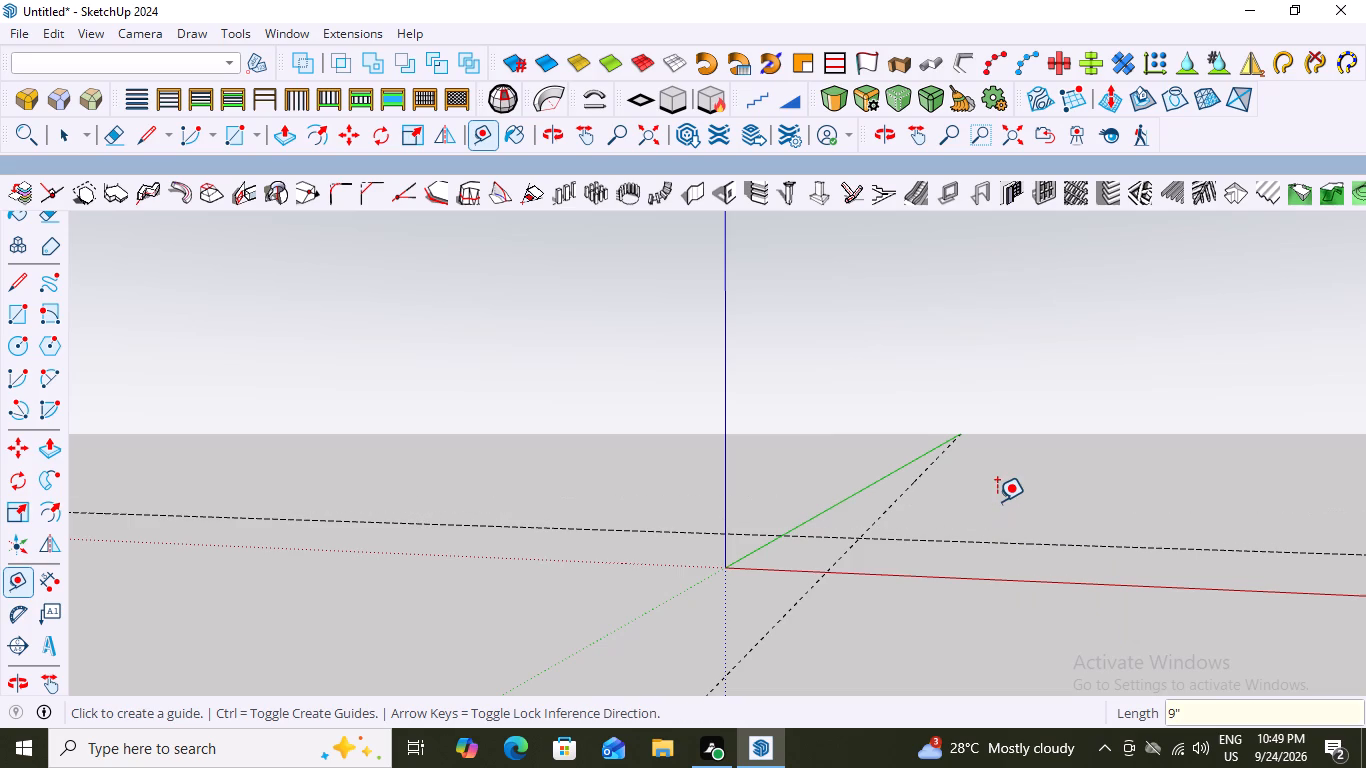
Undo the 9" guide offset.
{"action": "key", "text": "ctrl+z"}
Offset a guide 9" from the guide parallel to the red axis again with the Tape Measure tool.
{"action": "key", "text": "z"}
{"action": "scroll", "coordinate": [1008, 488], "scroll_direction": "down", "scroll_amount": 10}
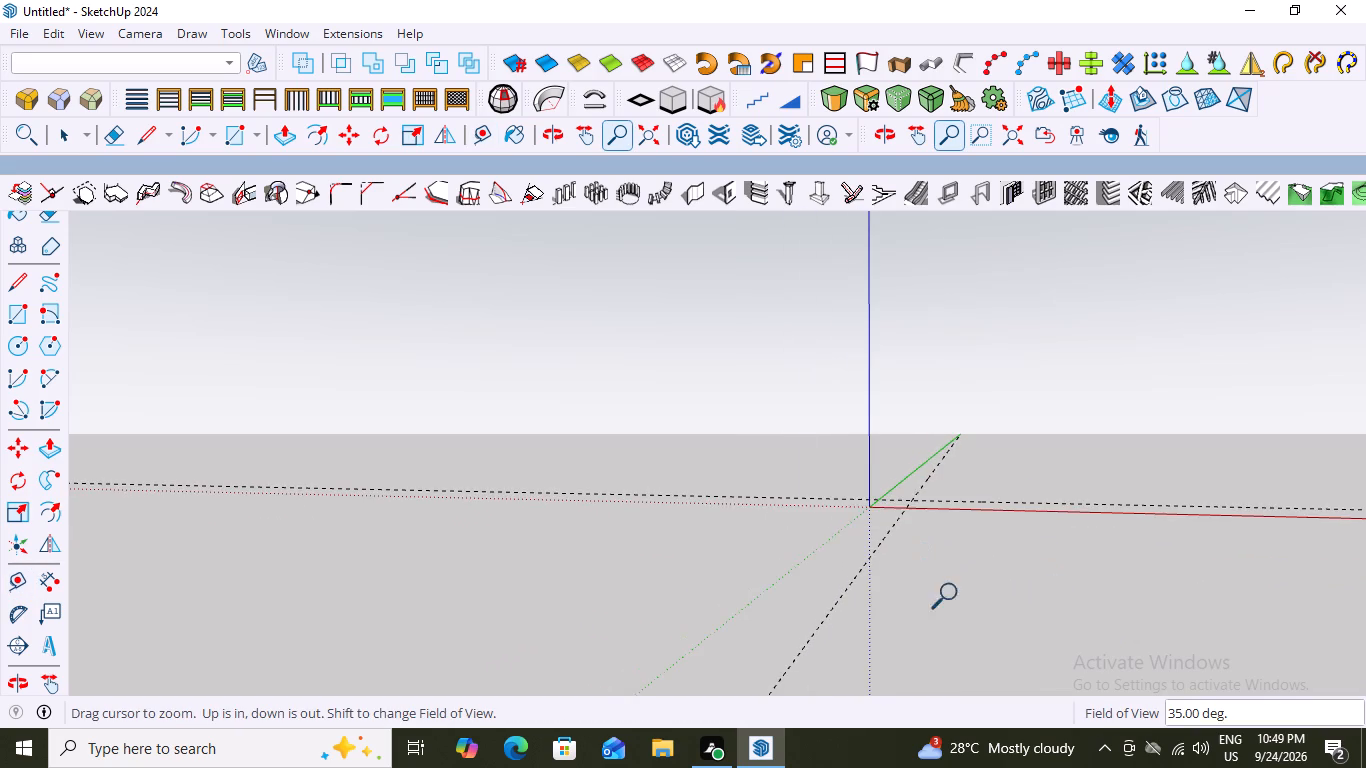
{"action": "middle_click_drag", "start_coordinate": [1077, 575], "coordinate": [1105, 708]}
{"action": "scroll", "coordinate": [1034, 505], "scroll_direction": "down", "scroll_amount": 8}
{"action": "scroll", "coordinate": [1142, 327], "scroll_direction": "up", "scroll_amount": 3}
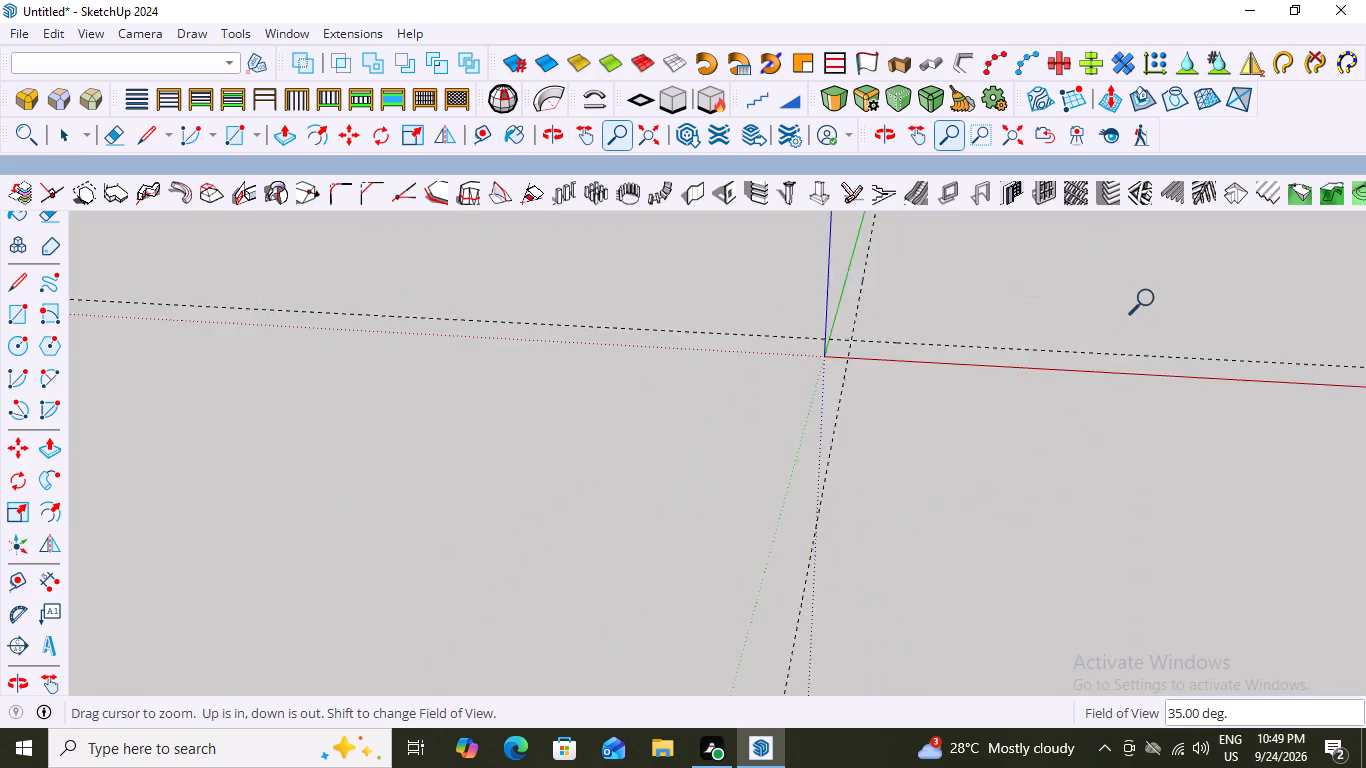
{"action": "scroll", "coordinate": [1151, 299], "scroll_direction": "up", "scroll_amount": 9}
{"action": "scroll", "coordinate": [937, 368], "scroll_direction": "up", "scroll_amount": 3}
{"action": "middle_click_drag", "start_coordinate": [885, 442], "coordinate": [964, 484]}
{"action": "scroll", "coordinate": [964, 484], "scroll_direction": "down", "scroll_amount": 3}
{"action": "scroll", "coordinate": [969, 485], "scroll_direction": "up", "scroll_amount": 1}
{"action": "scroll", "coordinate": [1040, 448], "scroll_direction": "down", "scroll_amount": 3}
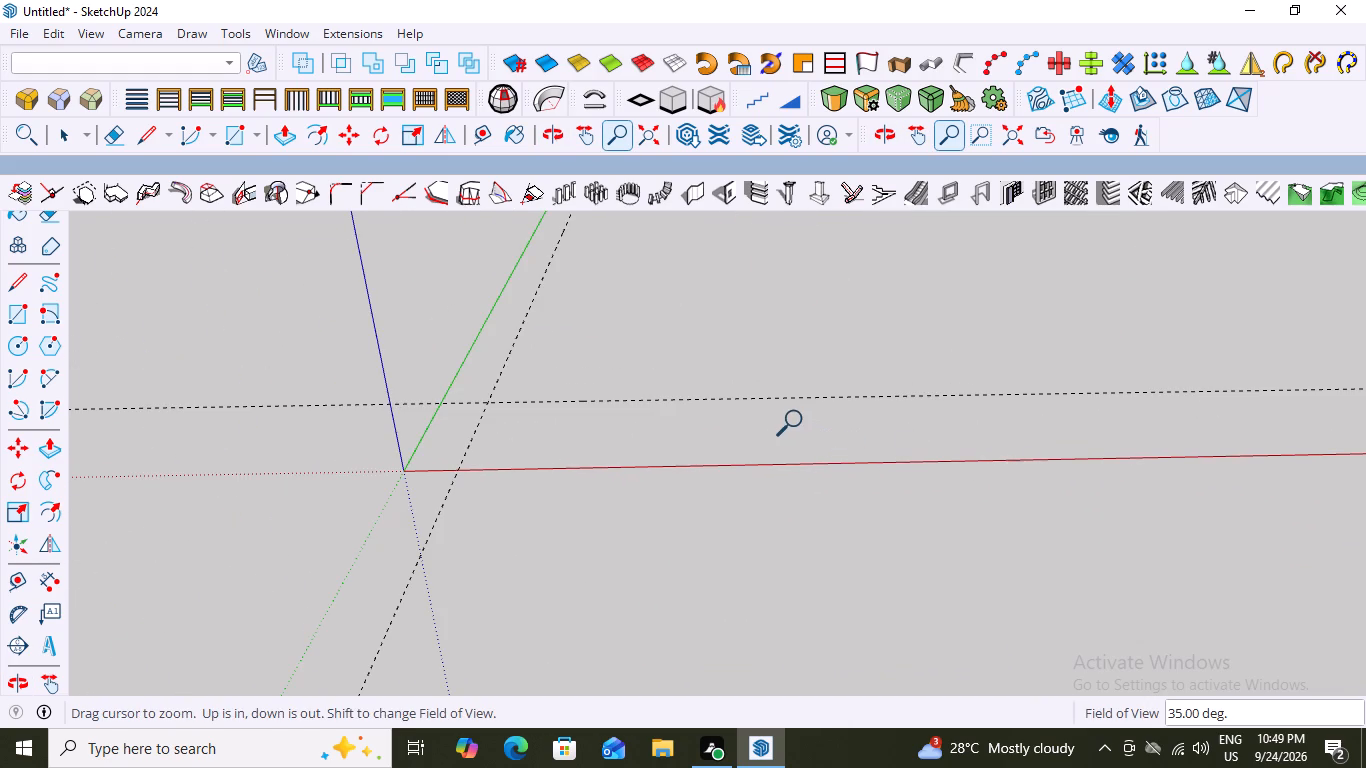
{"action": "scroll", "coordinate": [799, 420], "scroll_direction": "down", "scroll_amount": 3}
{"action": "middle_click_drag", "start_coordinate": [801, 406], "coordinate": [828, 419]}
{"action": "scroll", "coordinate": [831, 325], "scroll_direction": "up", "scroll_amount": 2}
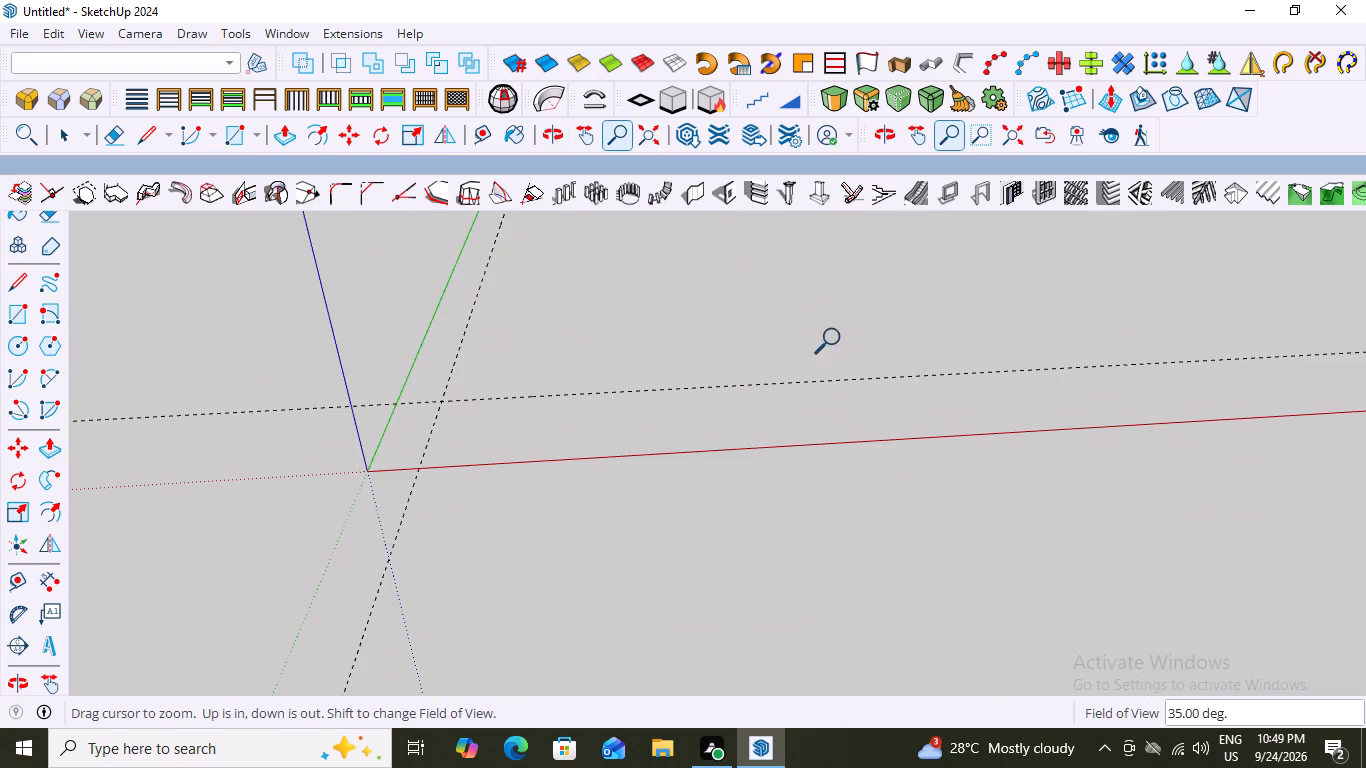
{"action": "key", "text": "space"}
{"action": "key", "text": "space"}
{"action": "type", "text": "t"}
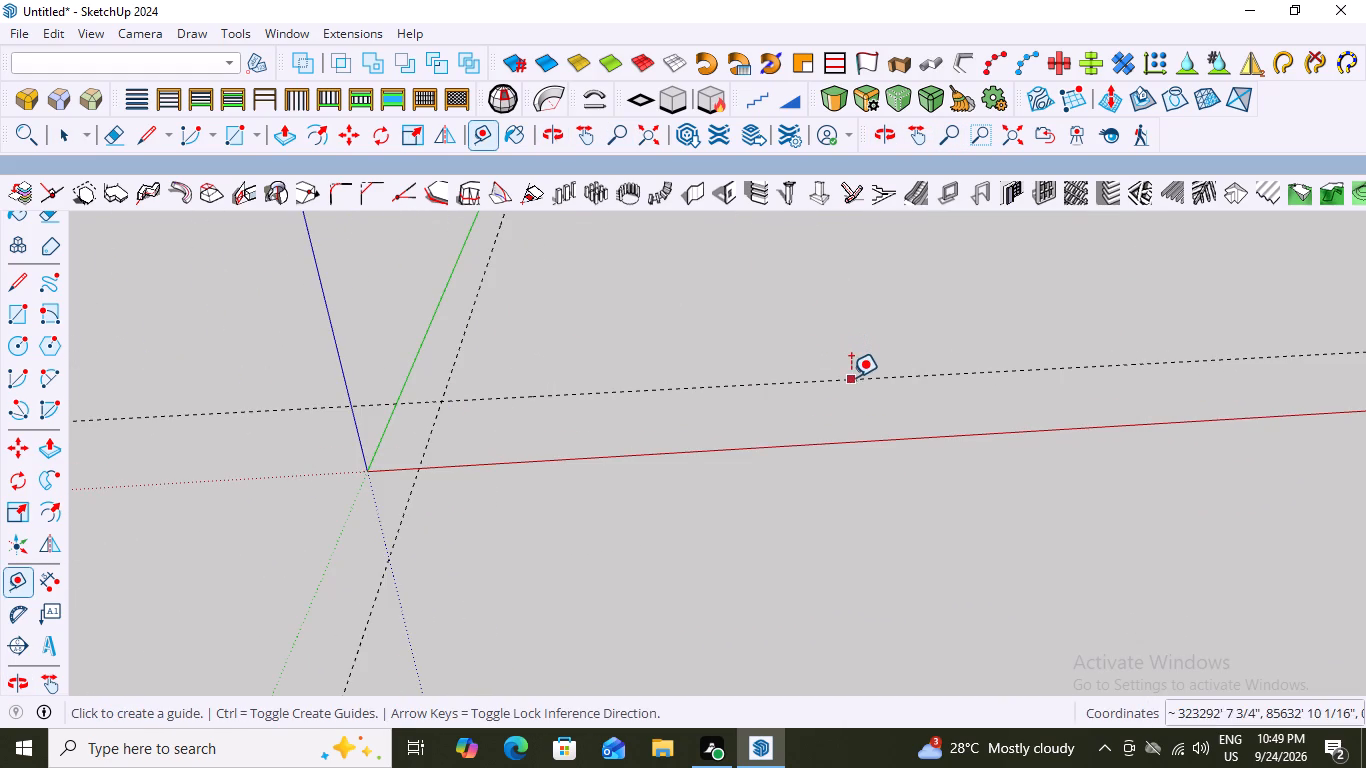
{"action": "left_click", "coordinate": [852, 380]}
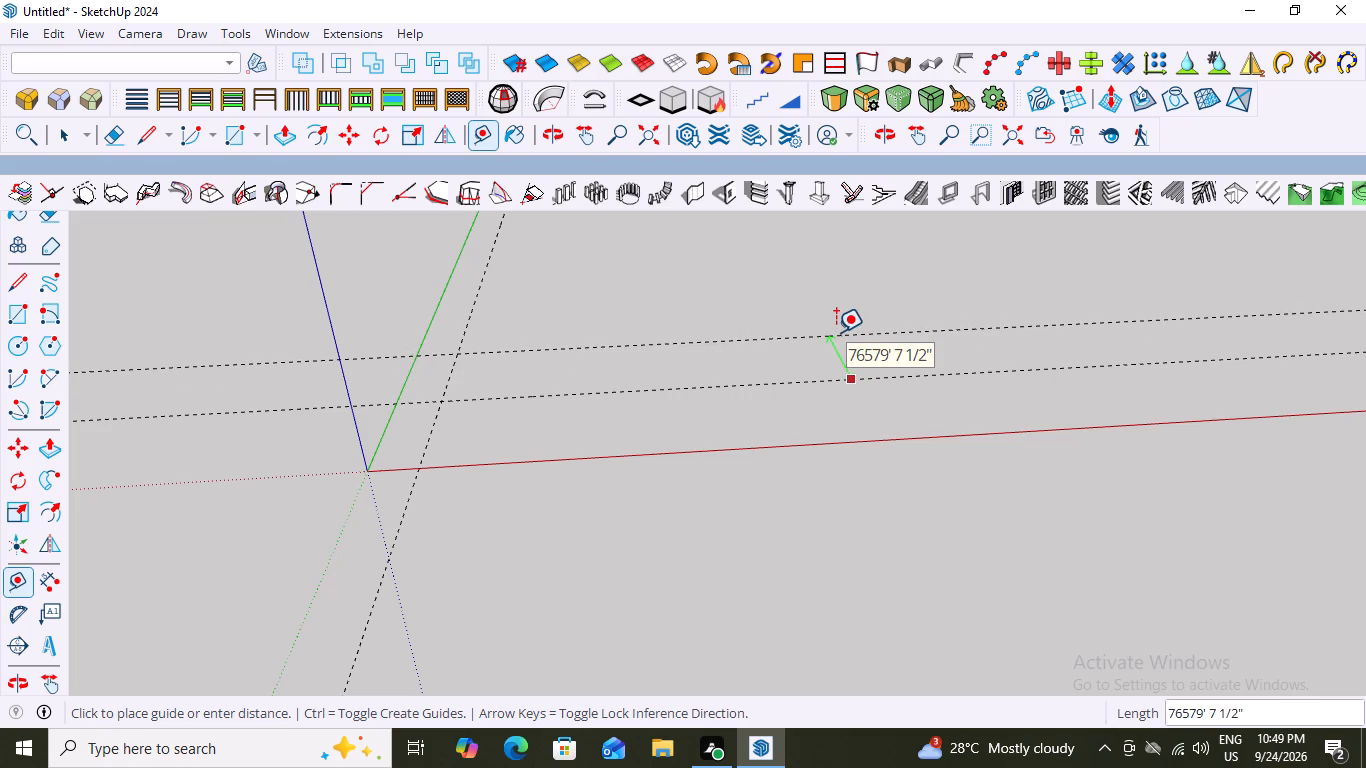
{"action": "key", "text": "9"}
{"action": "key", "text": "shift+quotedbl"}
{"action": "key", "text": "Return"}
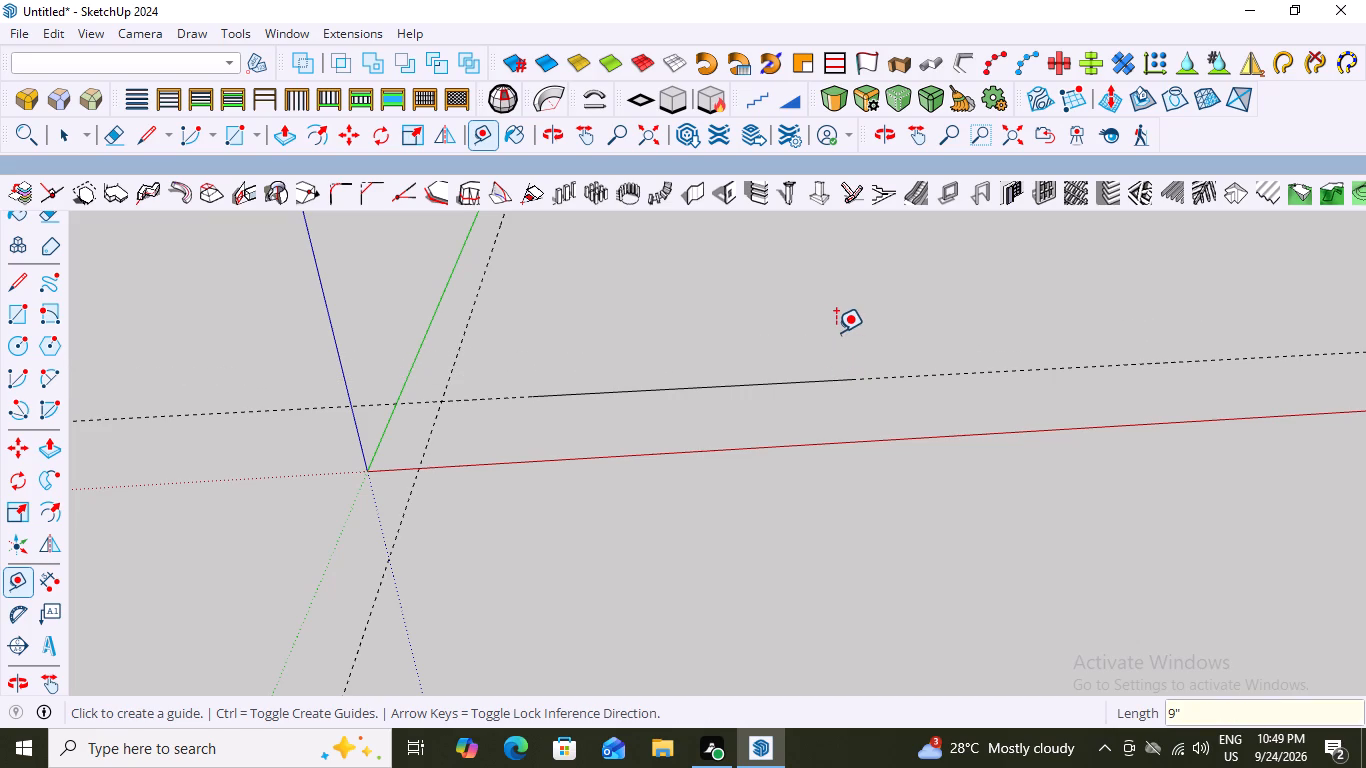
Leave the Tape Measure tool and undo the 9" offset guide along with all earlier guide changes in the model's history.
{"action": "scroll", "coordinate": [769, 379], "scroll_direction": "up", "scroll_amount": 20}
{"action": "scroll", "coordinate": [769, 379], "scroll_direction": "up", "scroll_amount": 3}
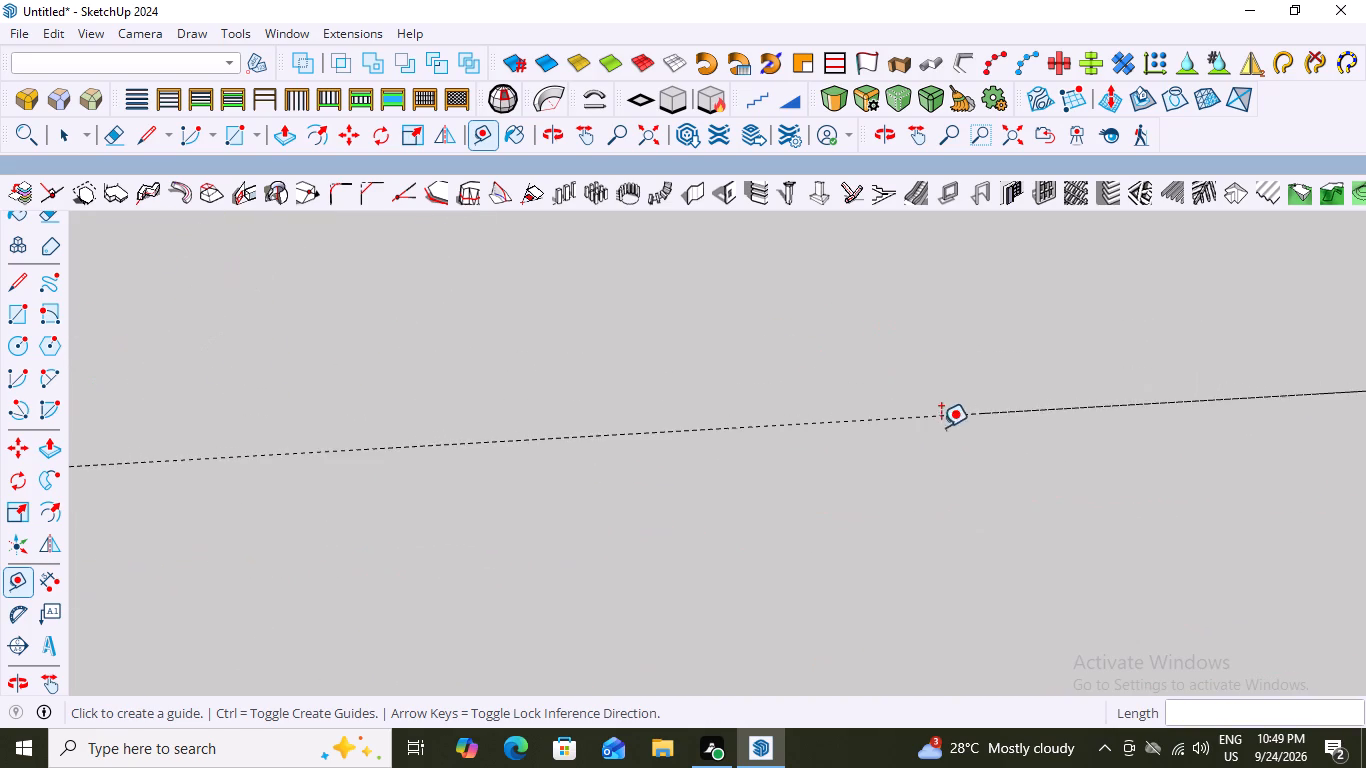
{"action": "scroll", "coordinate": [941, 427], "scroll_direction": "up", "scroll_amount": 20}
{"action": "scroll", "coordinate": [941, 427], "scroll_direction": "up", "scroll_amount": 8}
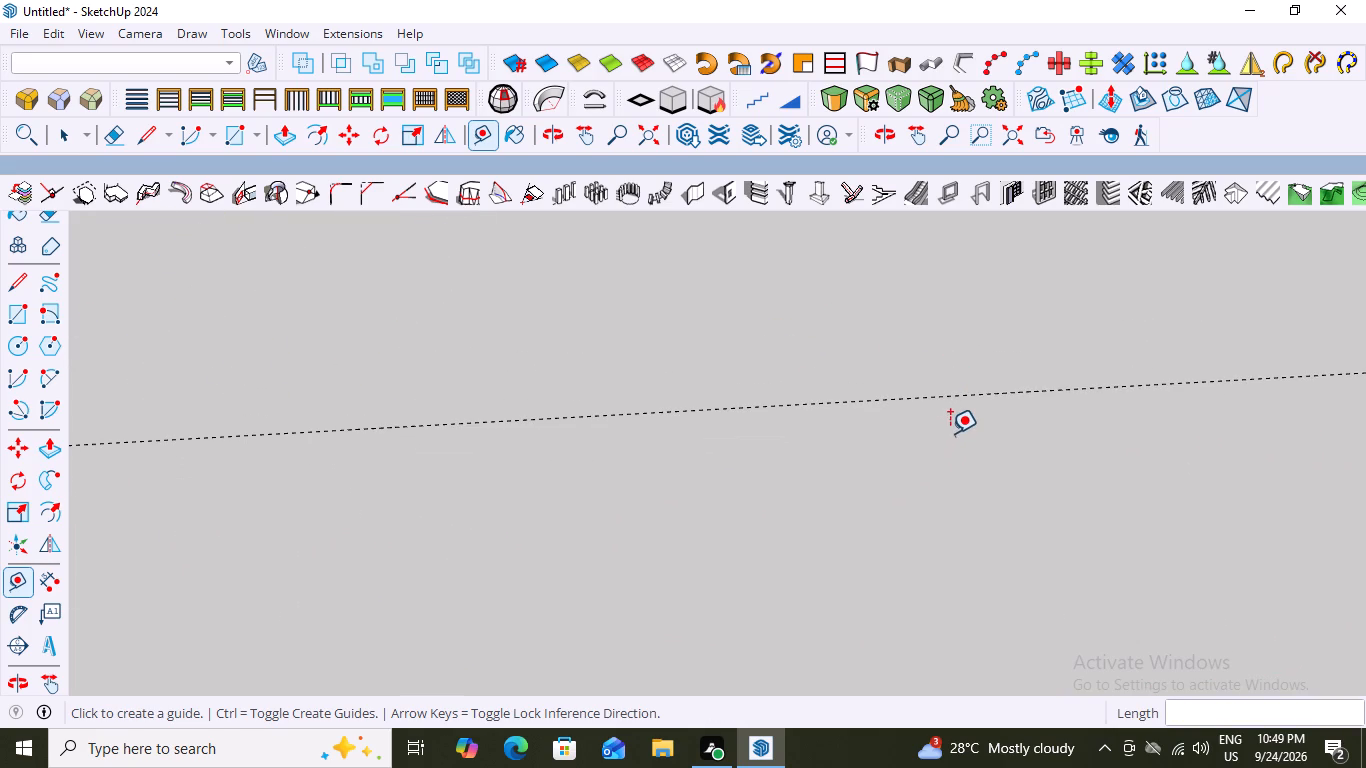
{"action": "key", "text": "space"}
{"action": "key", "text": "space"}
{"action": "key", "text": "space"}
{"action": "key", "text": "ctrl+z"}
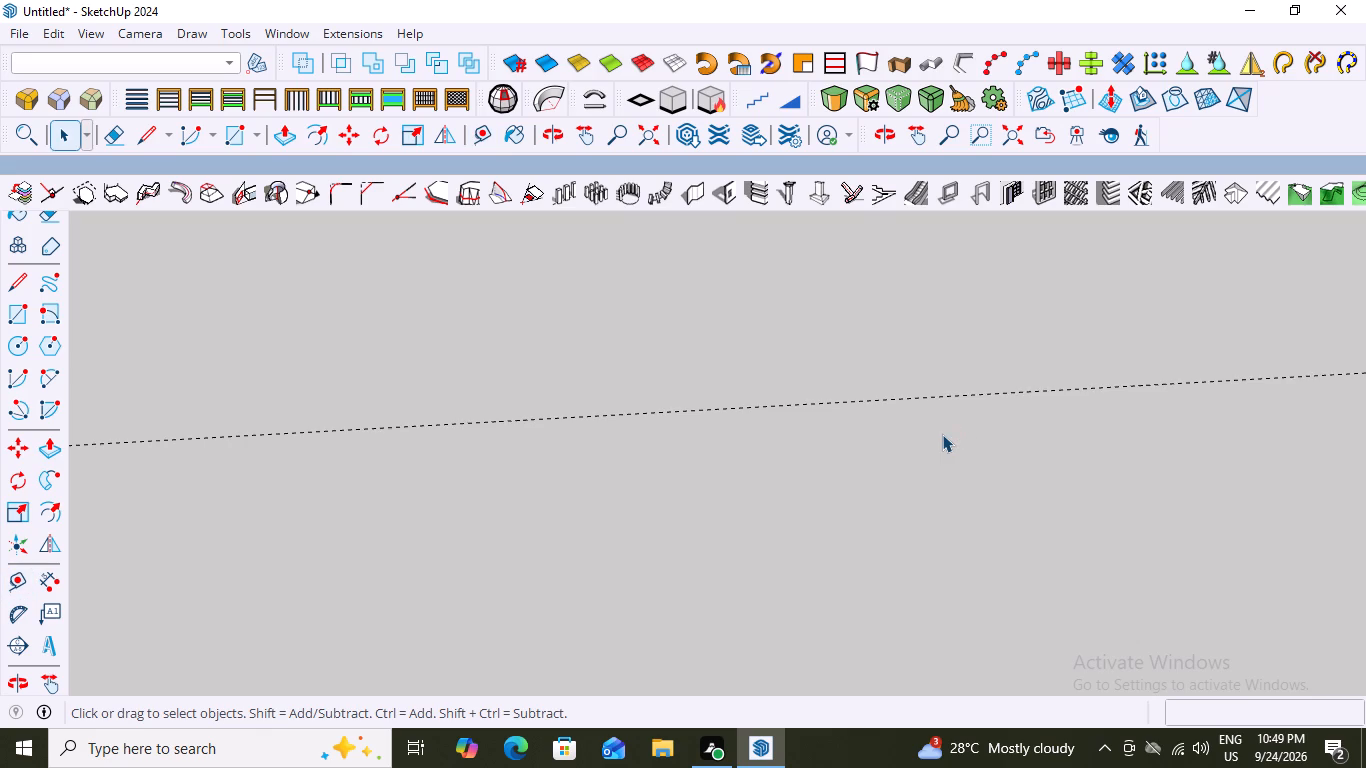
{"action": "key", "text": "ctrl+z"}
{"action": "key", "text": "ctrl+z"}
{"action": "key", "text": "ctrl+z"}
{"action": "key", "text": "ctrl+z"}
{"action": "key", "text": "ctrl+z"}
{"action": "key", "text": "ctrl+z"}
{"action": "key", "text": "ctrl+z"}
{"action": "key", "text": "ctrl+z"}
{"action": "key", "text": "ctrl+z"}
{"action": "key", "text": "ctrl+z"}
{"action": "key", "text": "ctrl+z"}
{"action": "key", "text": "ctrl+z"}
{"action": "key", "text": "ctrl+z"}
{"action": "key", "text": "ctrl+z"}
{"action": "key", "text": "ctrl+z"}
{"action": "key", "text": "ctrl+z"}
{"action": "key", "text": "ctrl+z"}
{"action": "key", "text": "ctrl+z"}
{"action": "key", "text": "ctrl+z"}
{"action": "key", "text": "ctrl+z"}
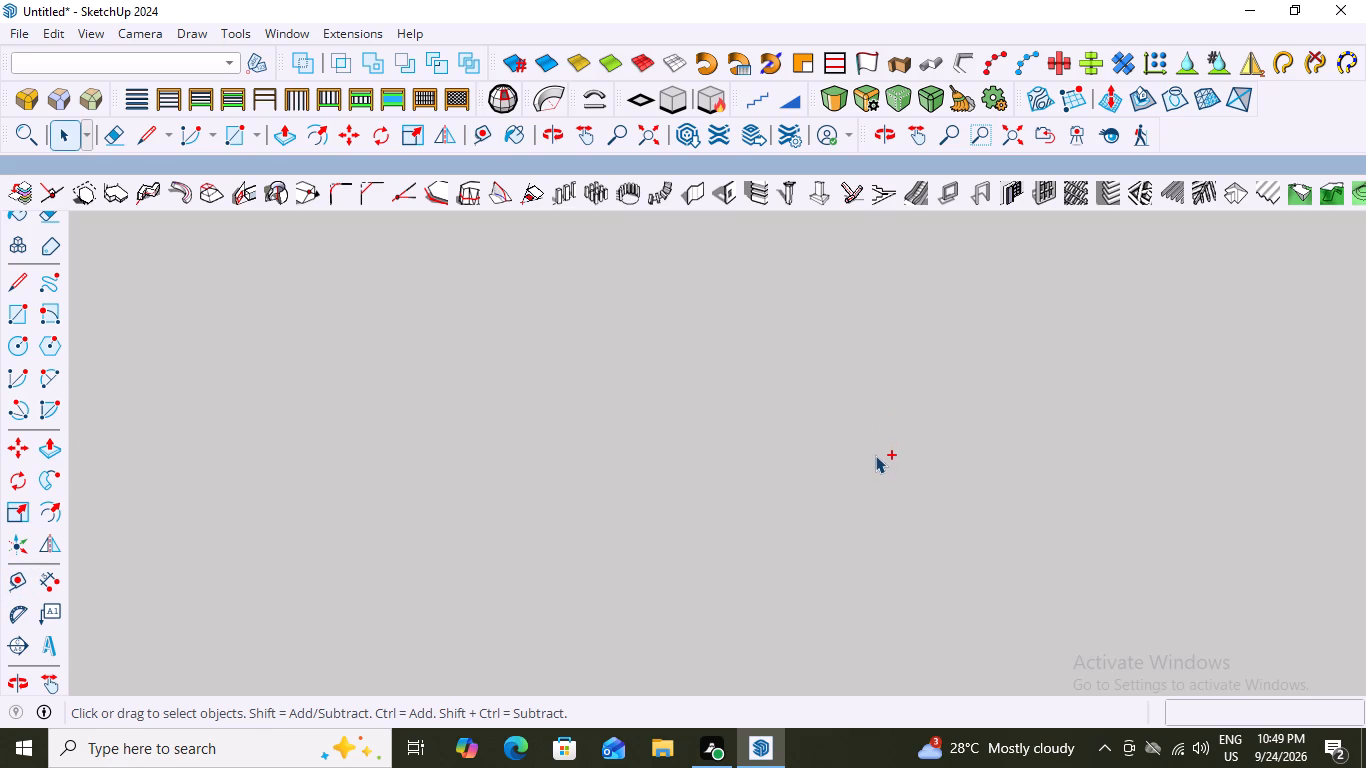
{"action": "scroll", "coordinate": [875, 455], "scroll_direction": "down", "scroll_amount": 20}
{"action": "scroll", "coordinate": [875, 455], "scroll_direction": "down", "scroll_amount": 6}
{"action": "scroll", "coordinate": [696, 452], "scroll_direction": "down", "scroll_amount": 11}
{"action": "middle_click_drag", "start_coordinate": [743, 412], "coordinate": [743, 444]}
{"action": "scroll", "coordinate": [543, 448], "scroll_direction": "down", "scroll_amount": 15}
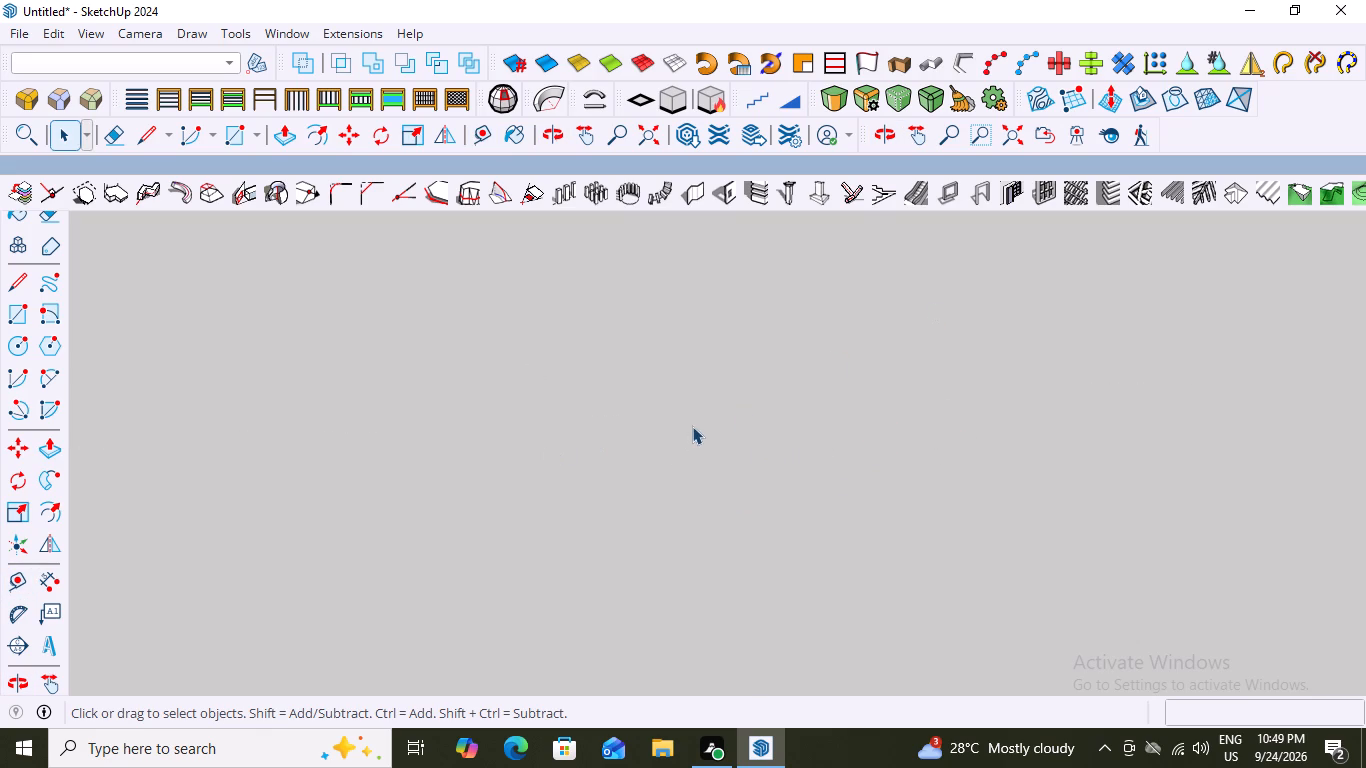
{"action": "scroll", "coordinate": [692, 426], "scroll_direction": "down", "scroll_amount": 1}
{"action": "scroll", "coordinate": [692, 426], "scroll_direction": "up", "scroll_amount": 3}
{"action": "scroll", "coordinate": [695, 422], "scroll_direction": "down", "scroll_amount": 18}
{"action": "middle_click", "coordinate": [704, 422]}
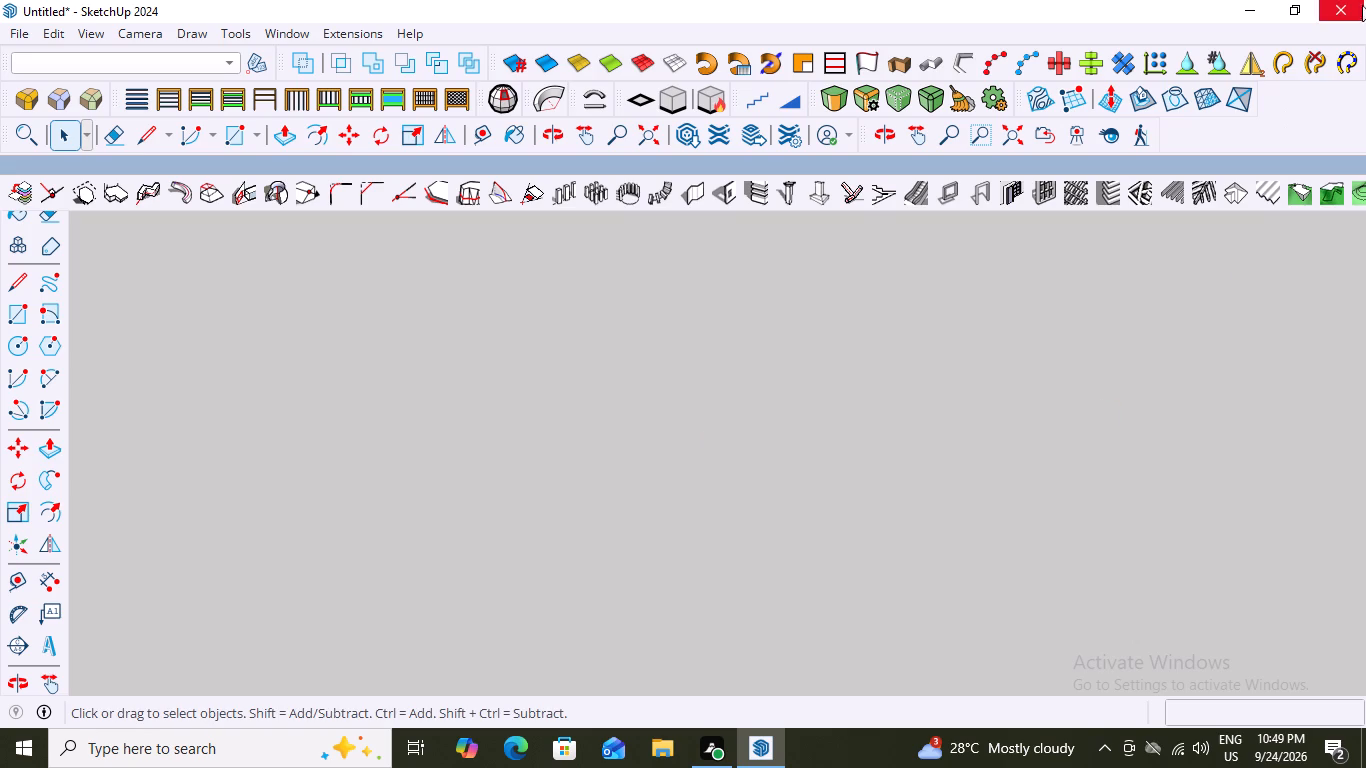
Close the untitled model's SketchUp window.
{"action": "left_click", "coordinate": [1345, 7]}
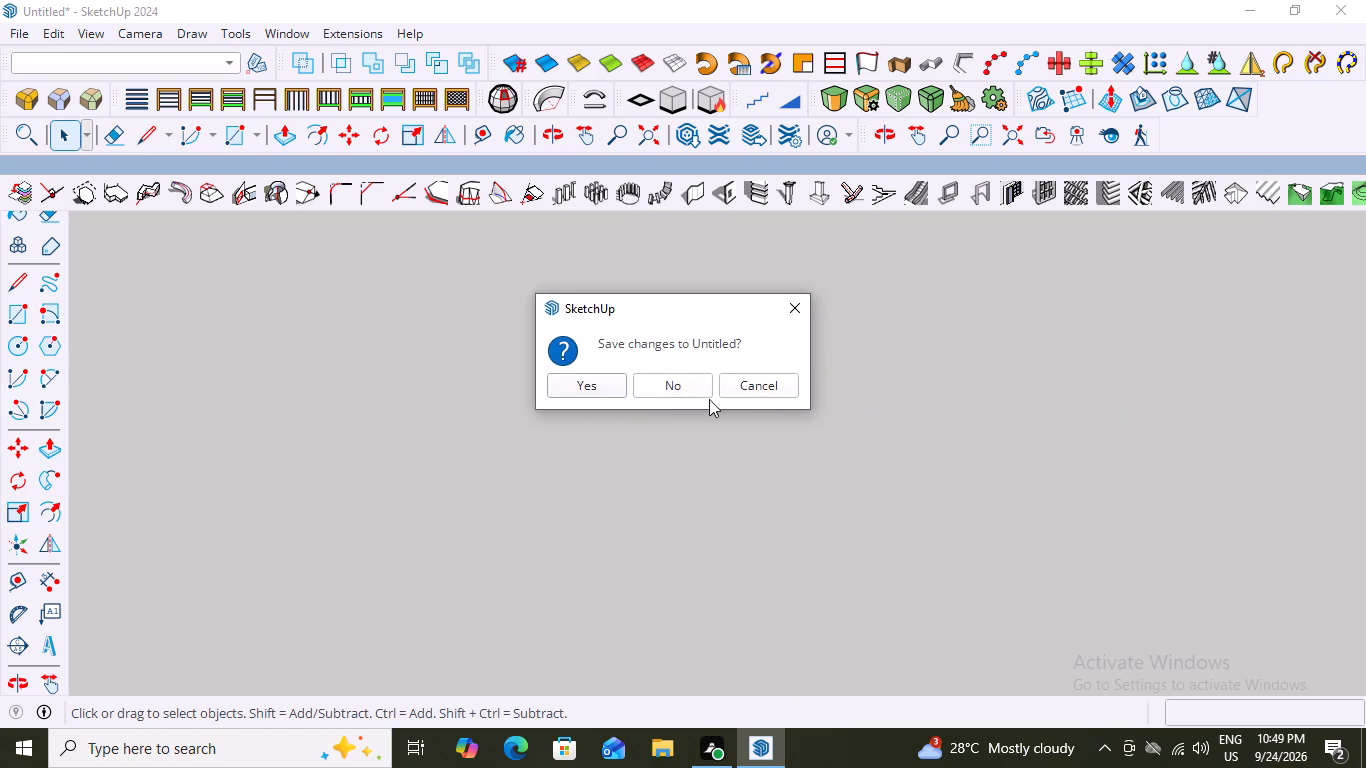
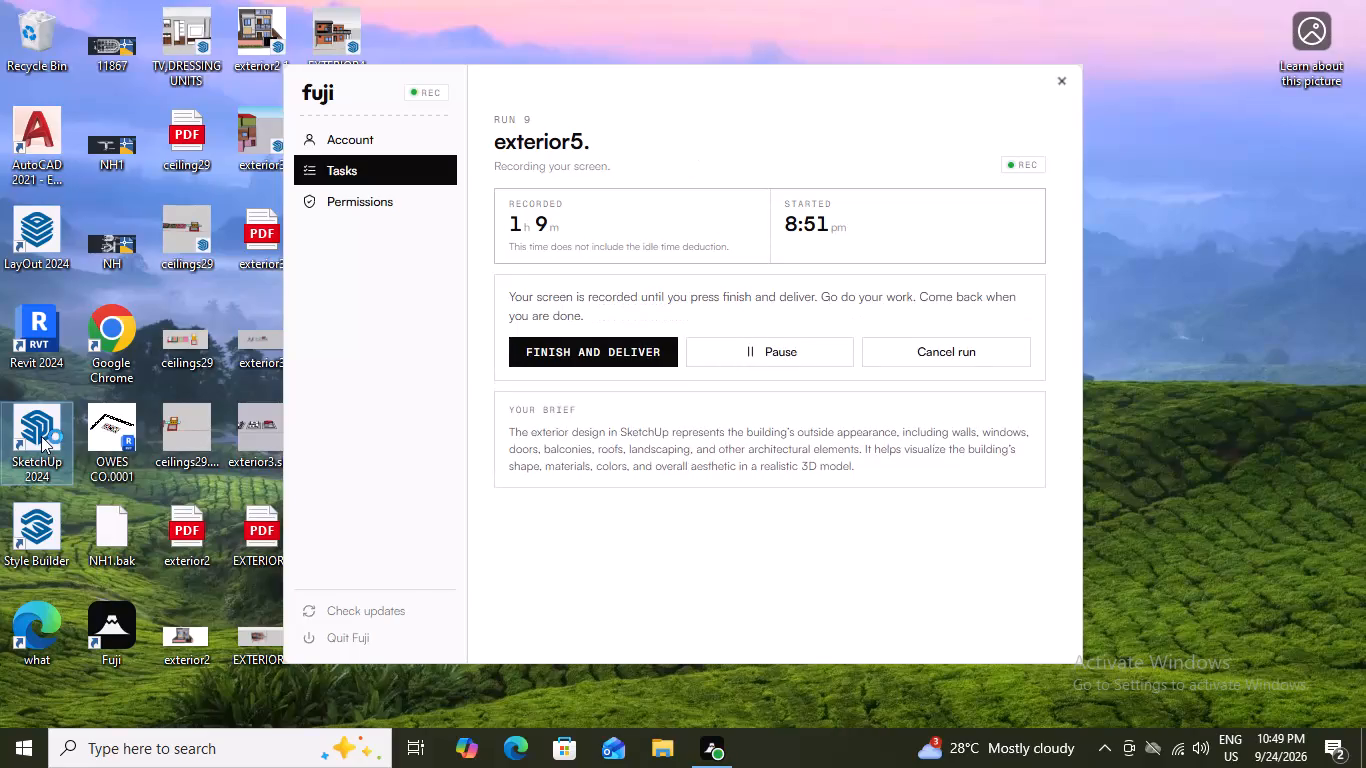
Launch SketchUp 2024 and create a new model from the Architectural Inches template.
{"action": "double_click", "coordinate": [41, 436]}
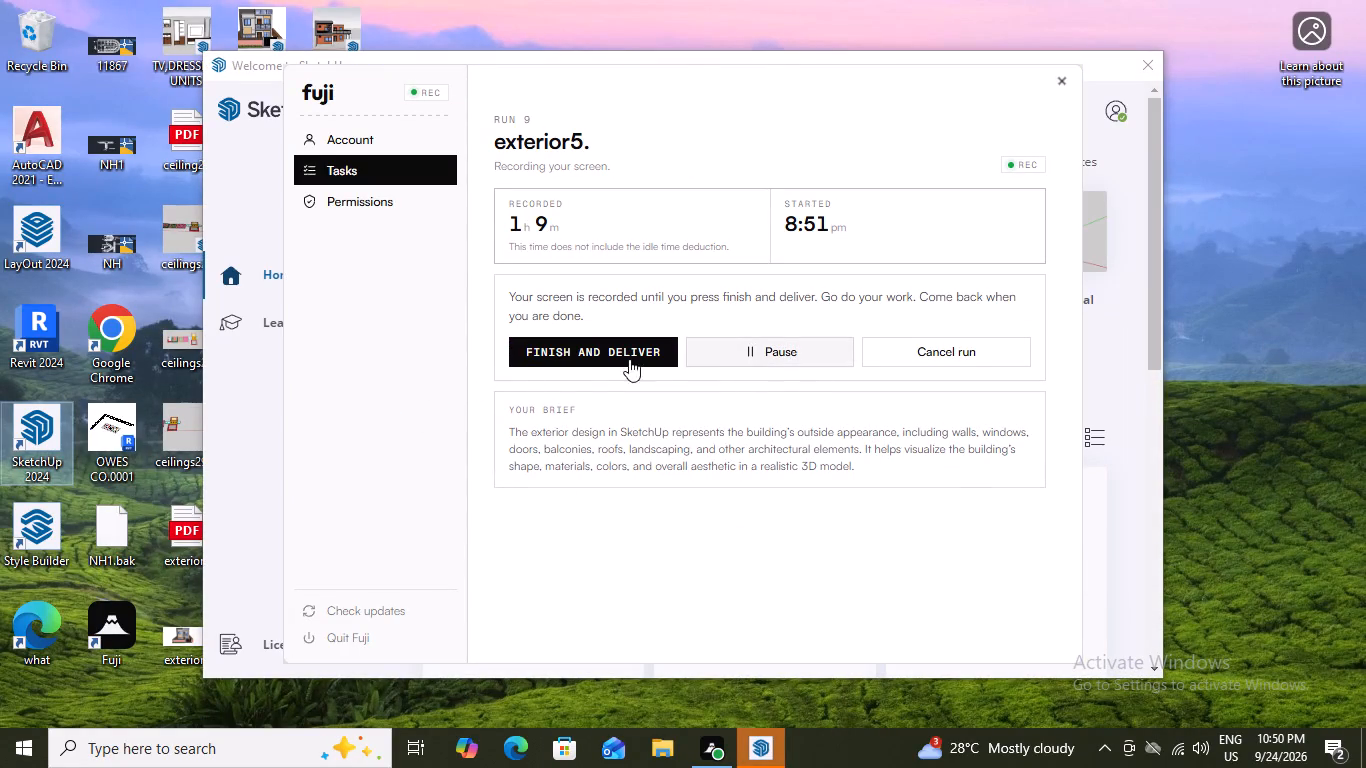
{"action": "left_click", "coordinate": [762, 747]}
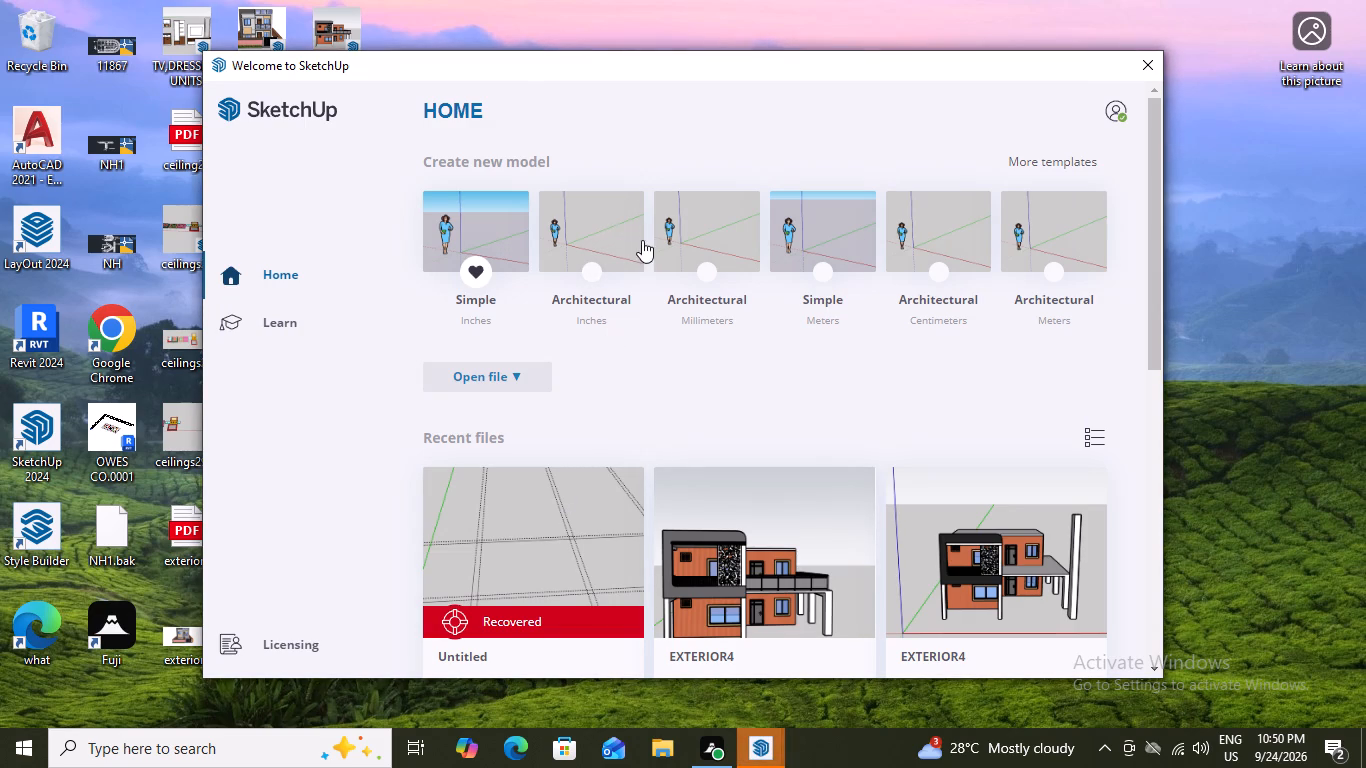
{"action": "double_click", "coordinate": [591, 220]}
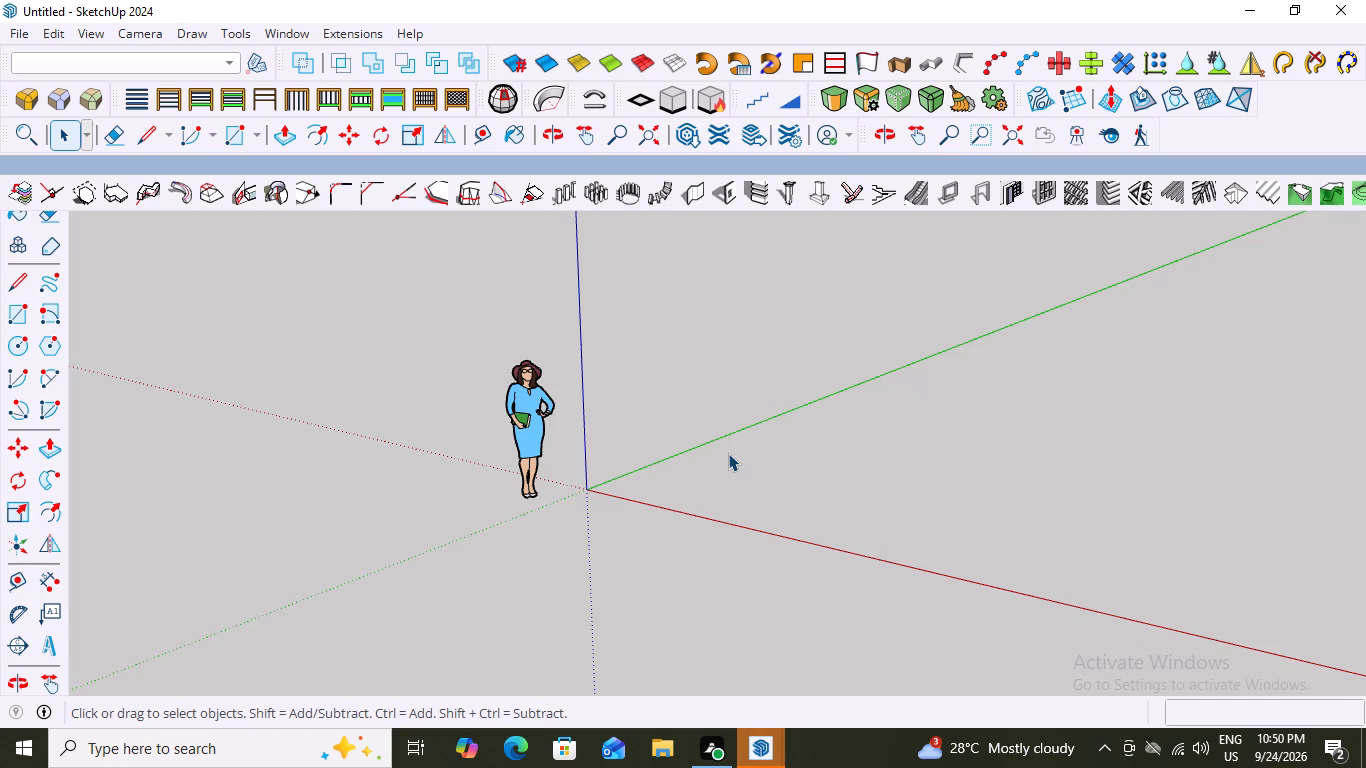
Delete the default human scale figure beside the origin.
{"action": "scroll", "coordinate": [746, 434], "scroll_direction": "down", "scroll_amount": 9}
{"action": "scroll", "coordinate": [1301, 502], "scroll_direction": "up", "scroll_amount": 3}
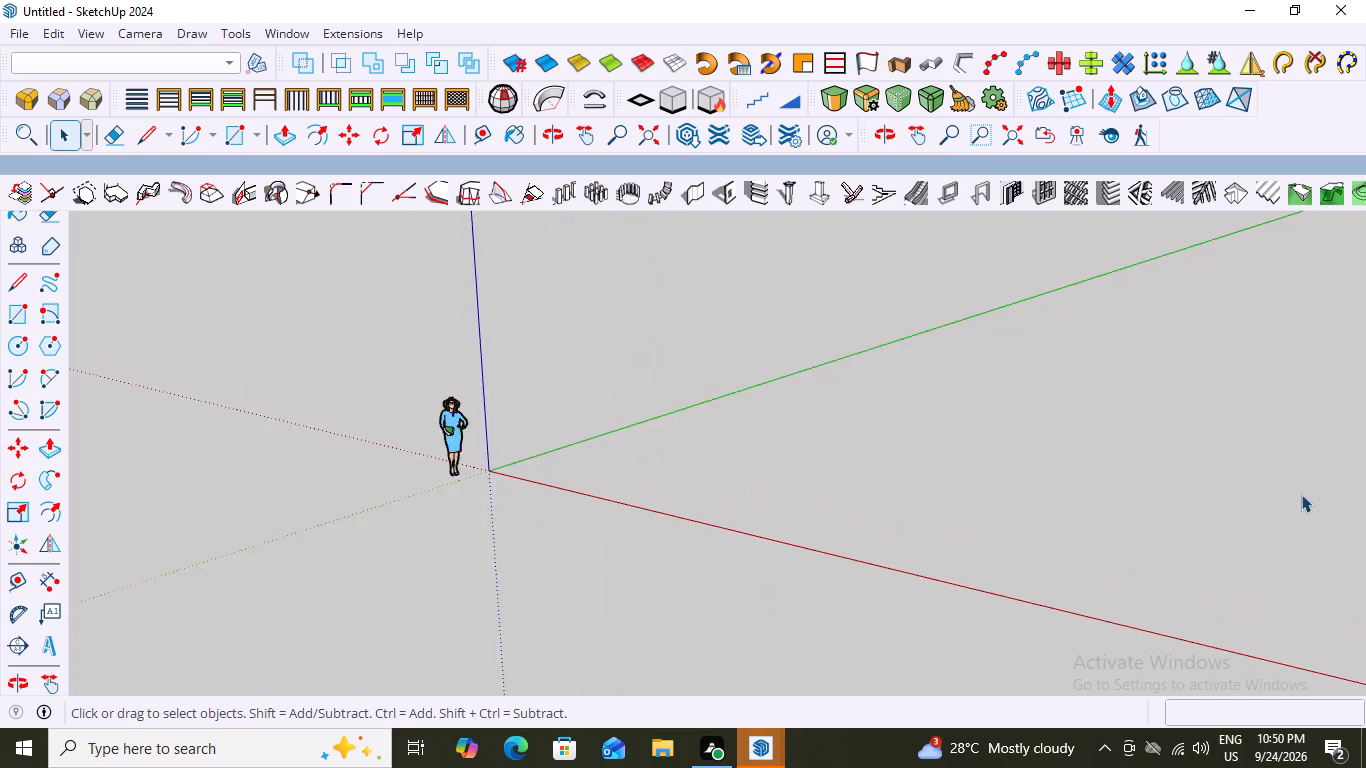
{"action": "scroll", "coordinate": [1301, 494], "scroll_direction": "up", "scroll_amount": 1}
{"action": "double_click", "coordinate": [373, 439]}
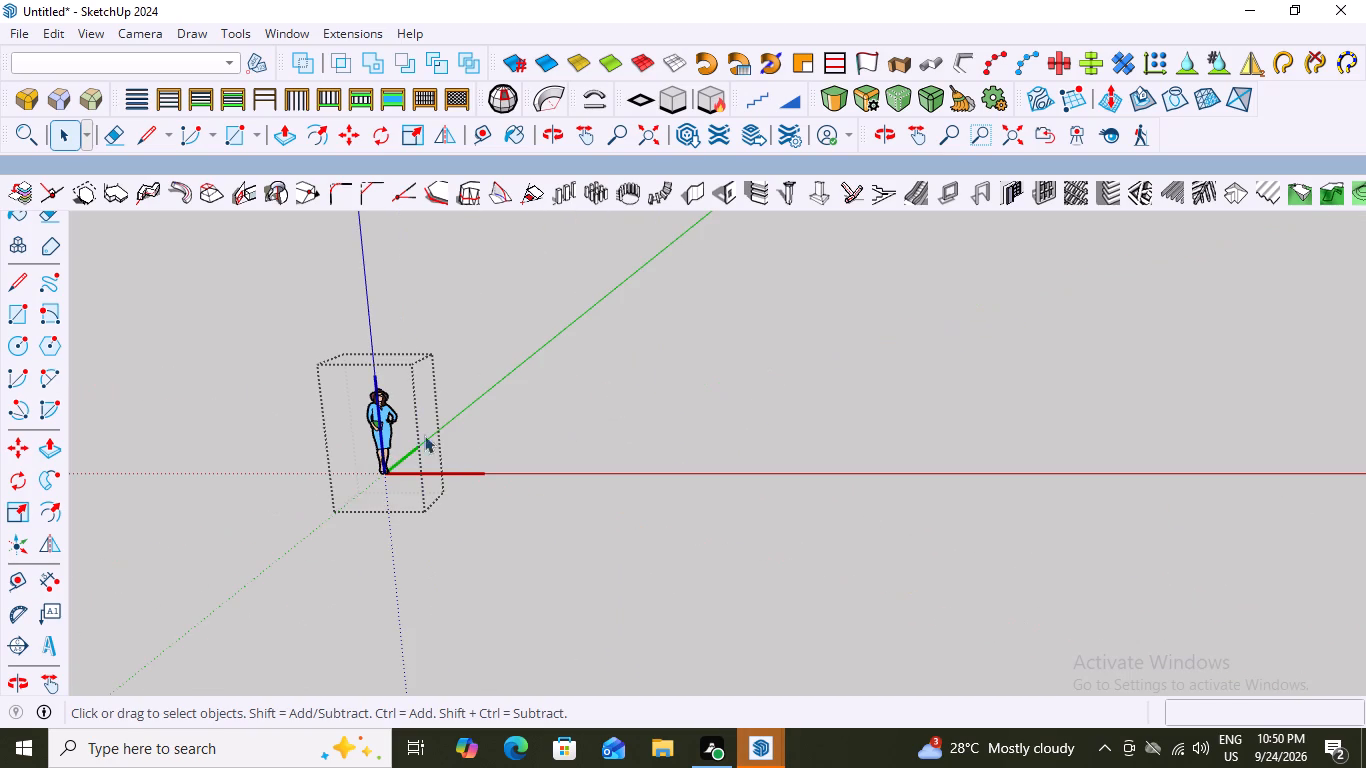
{"action": "left_click", "coordinate": [262, 354]}
{"action": "left_click", "coordinate": [389, 420]}
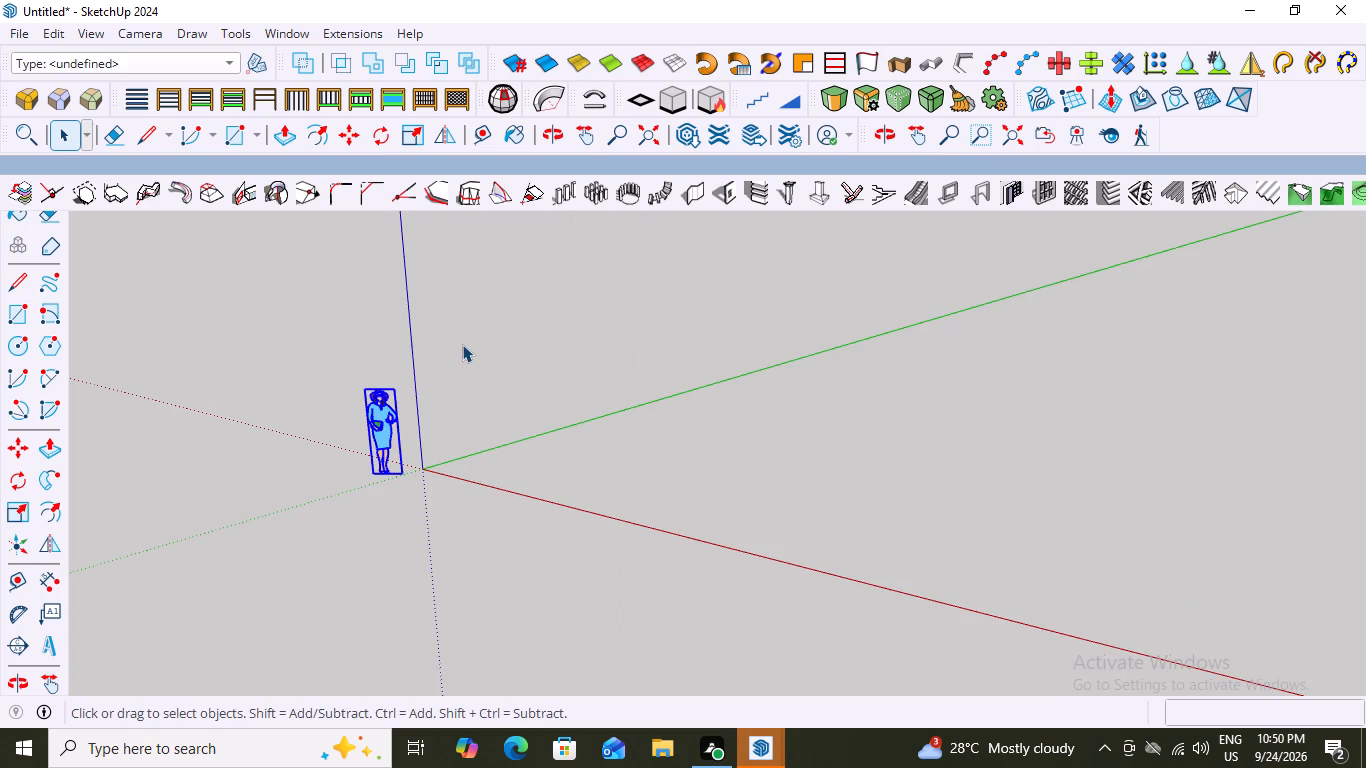
{"action": "key", "text": "Delete"}
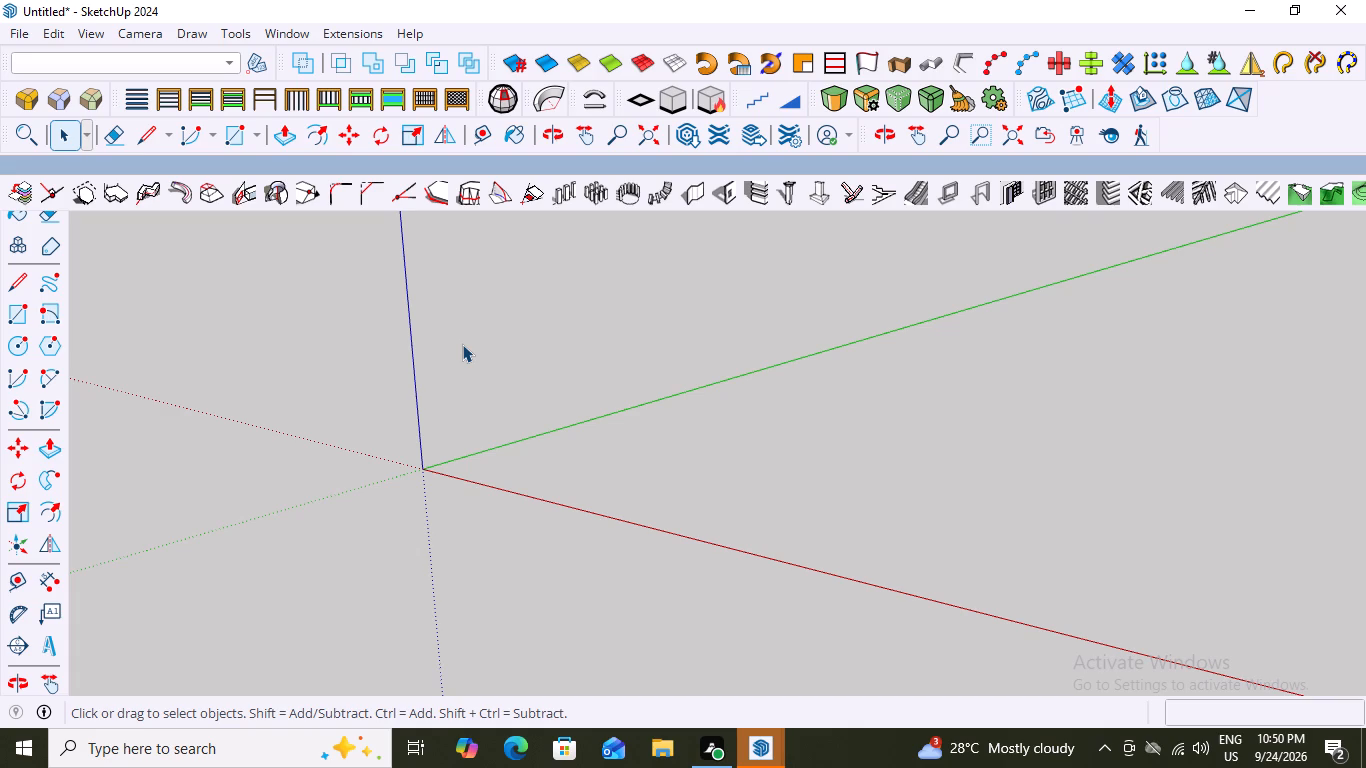
Place Tape Measure guides about 12' 7" from the green axis and about 11' from the red axis, each parallel to its axis.
{"action": "key", "text": "t"}
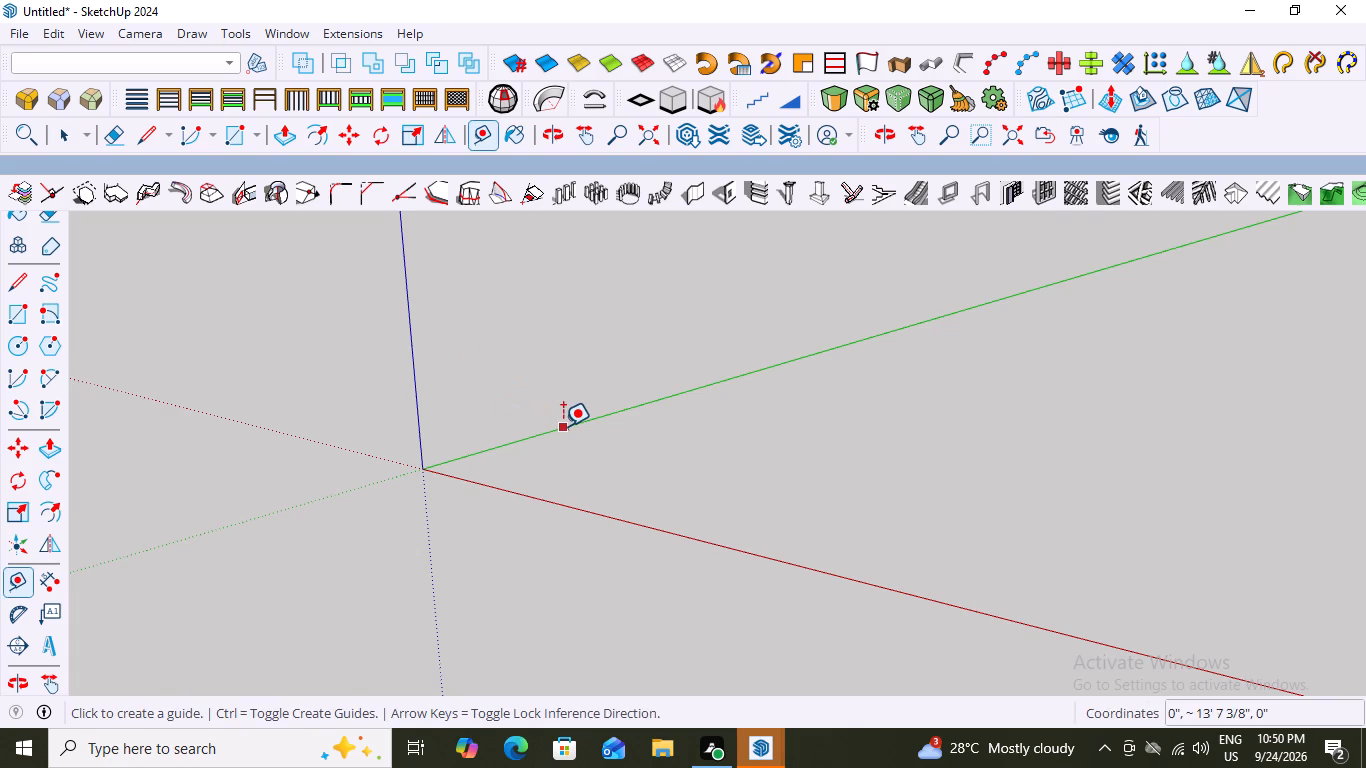
{"action": "left_click", "coordinate": [563, 426]}
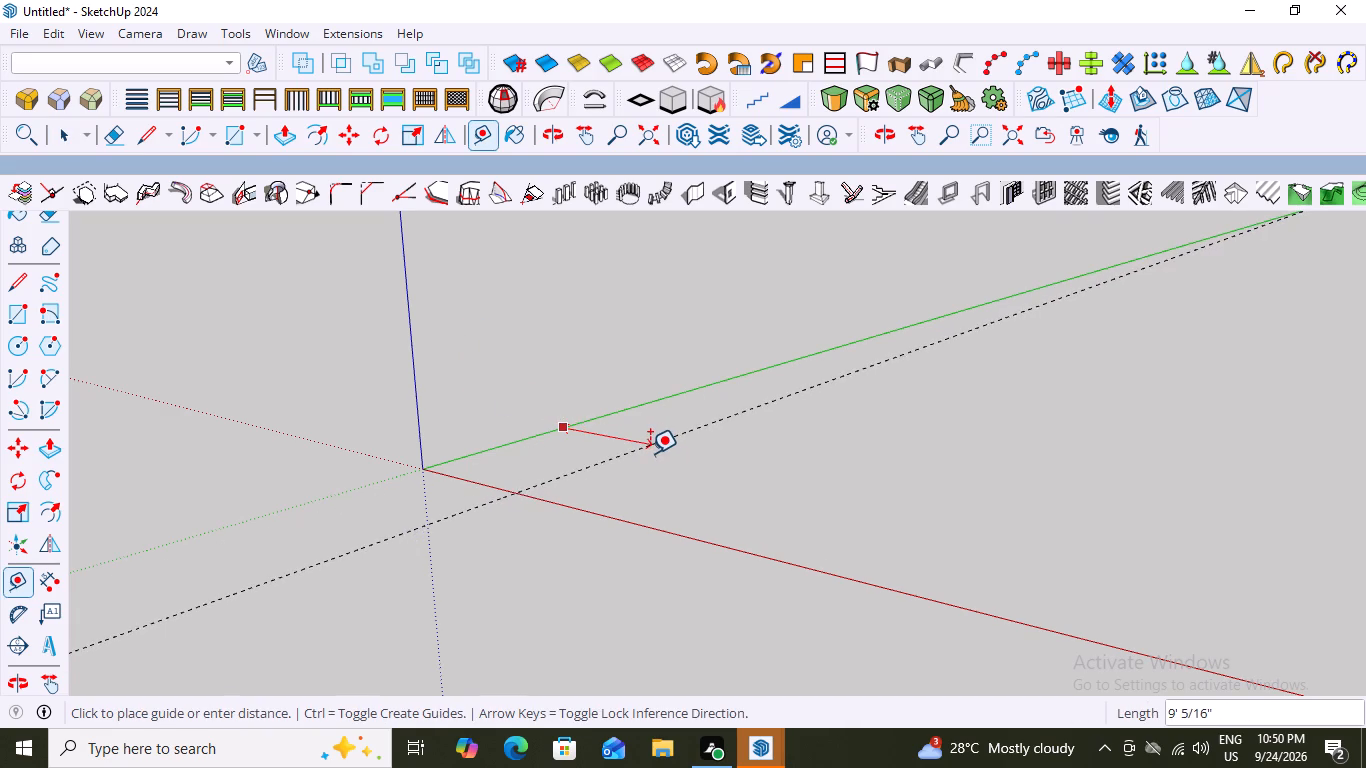
{"action": "left_click", "coordinate": [659, 464]}
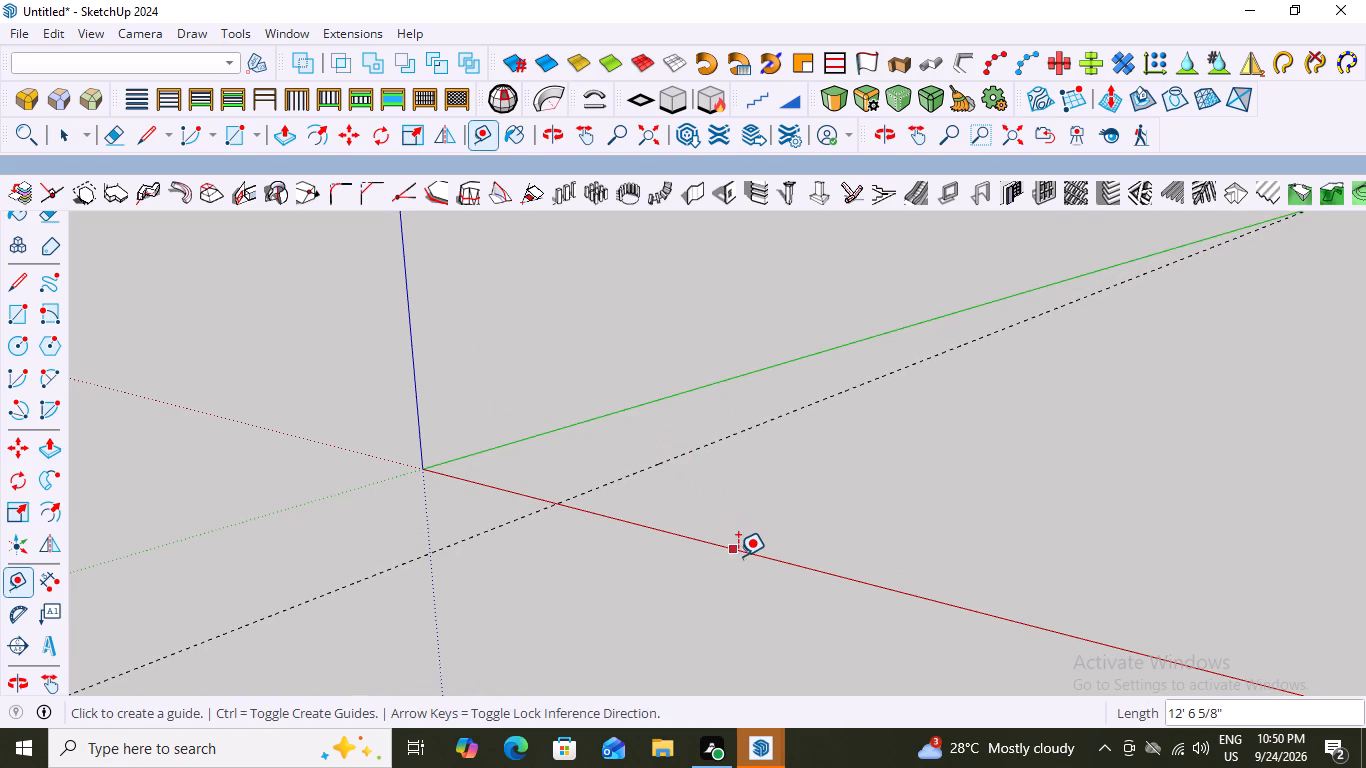
{"action": "left_click", "coordinate": [741, 551]}
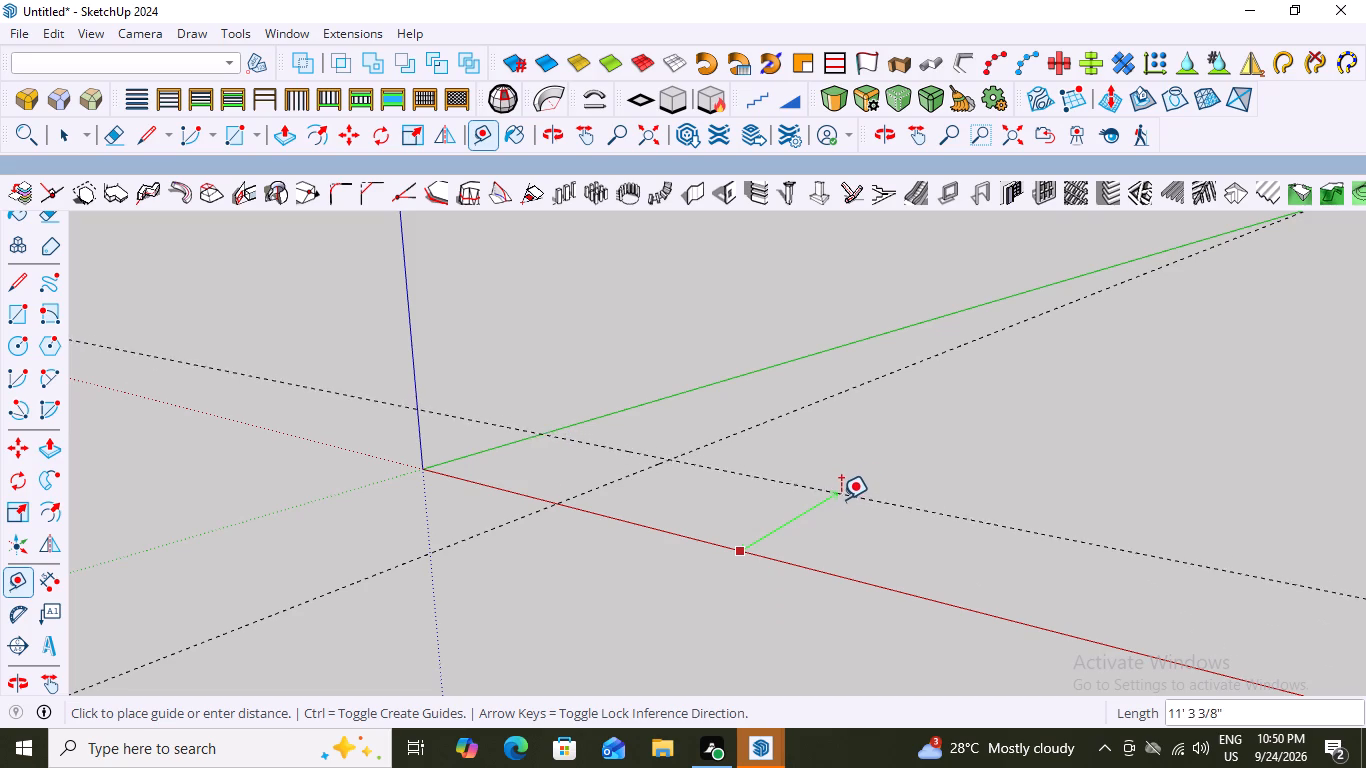
{"action": "left_click", "coordinate": [840, 500]}
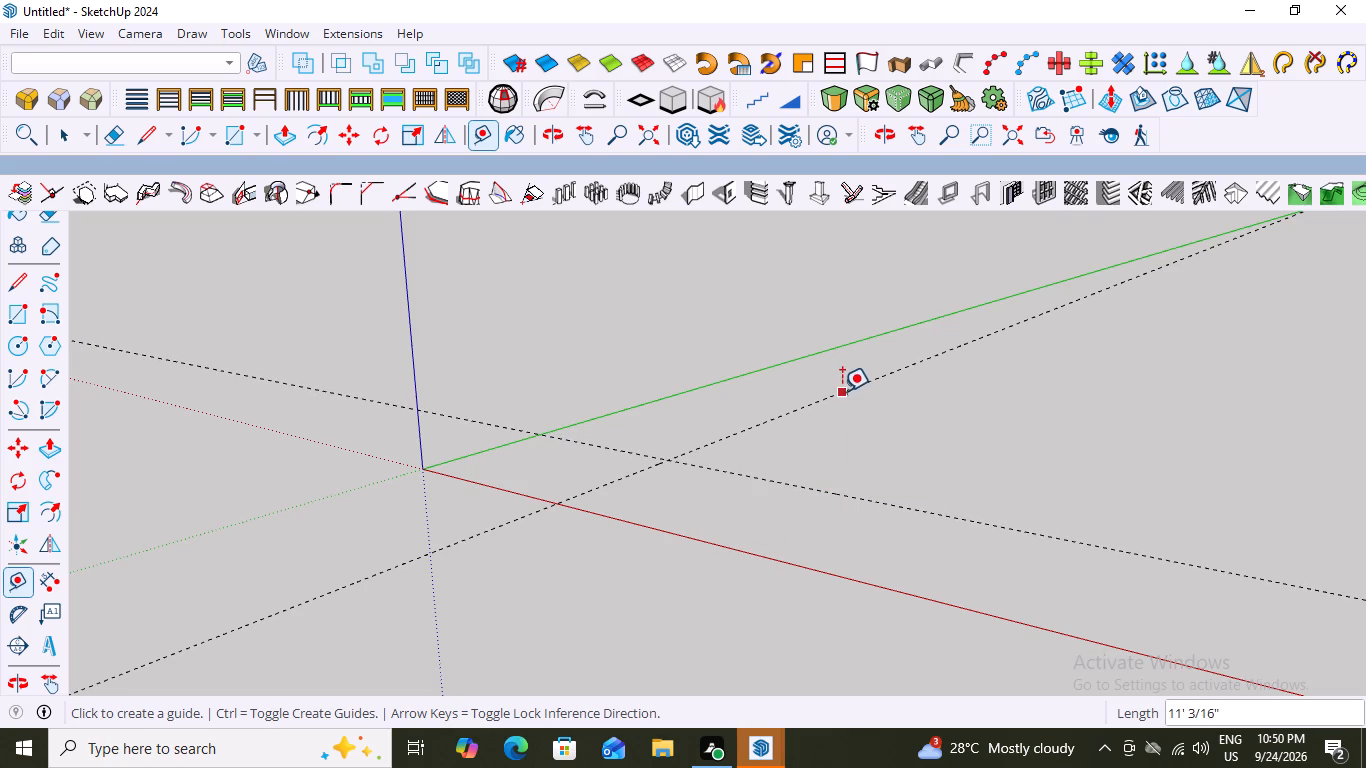
Offset a second guide 9" from each of the two guides, on the side away from its parallel axis.
{"action": "left_click", "coordinate": [842, 390]}
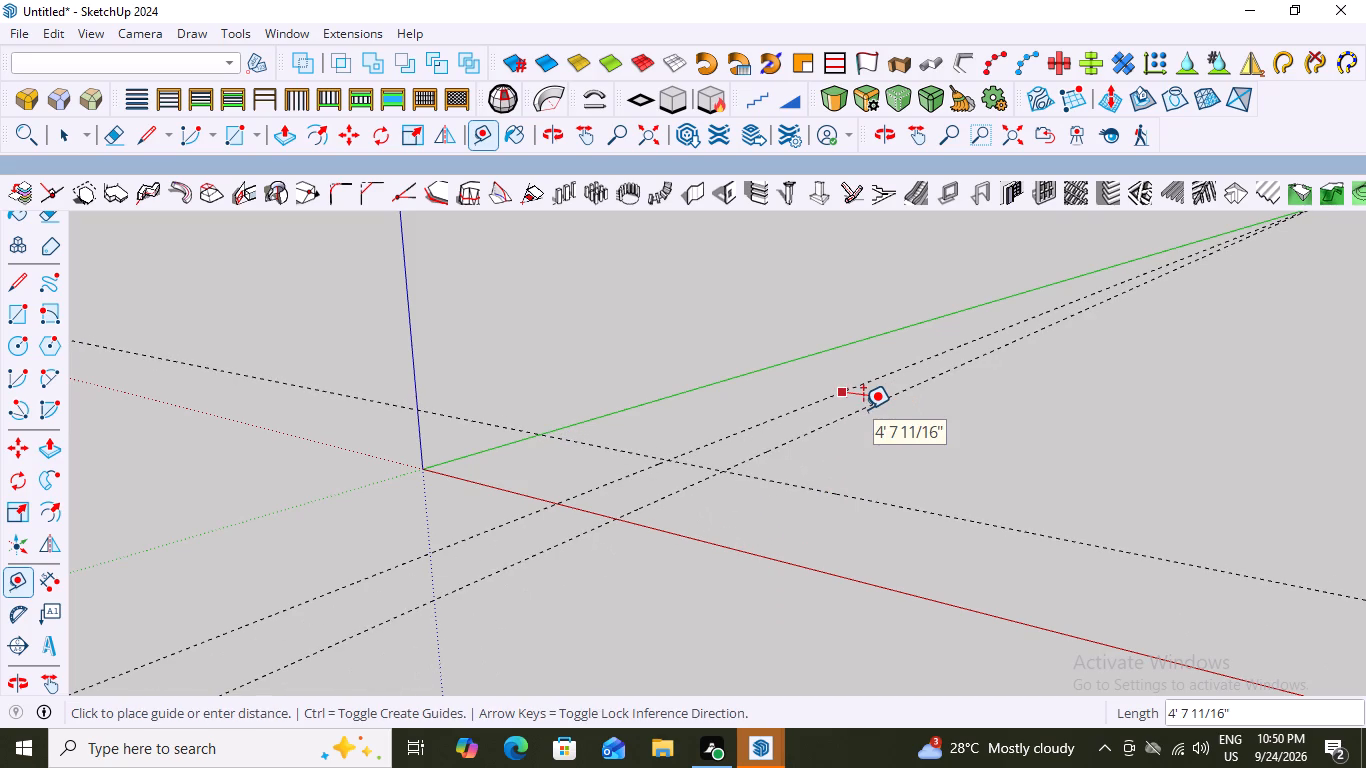
{"action": "type", "text": "9\""}
{"action": "key", "text": "Return"}
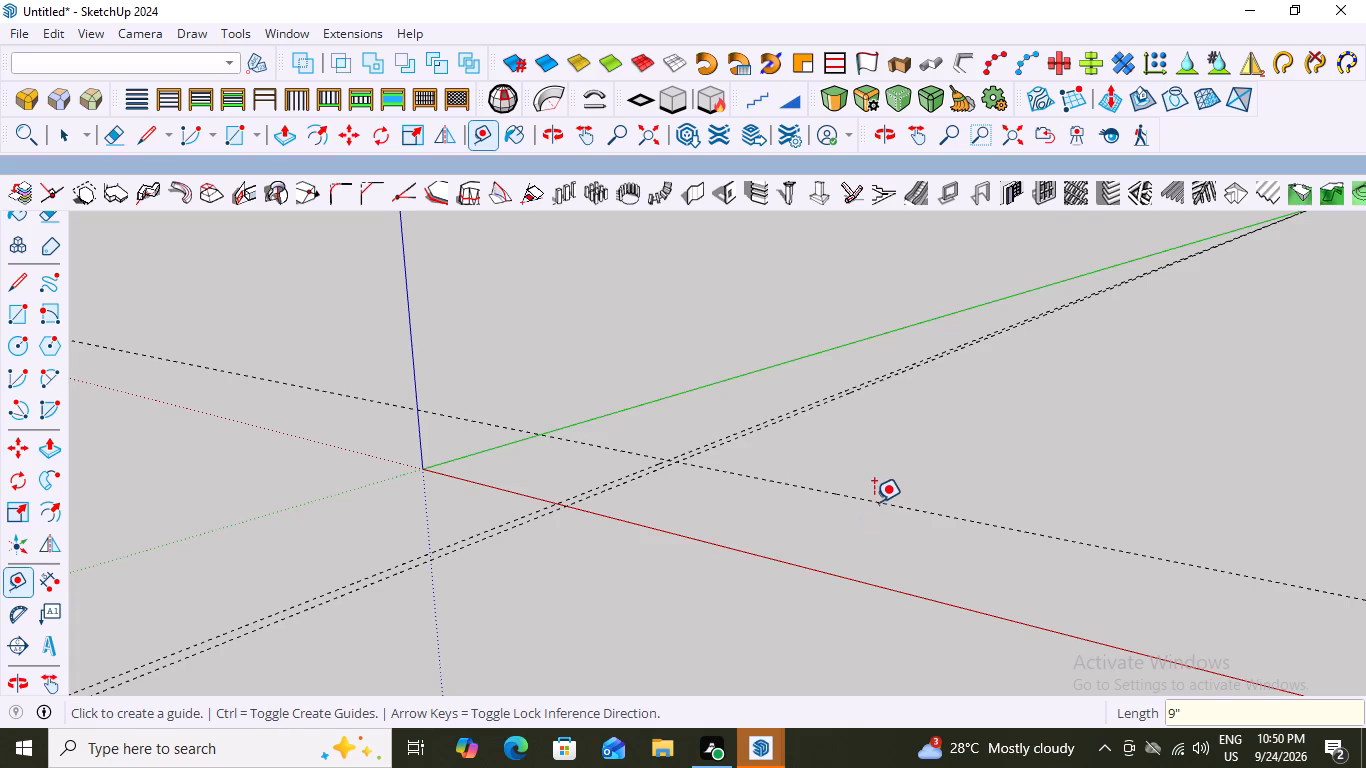
{"action": "left_click", "coordinate": [874, 500]}
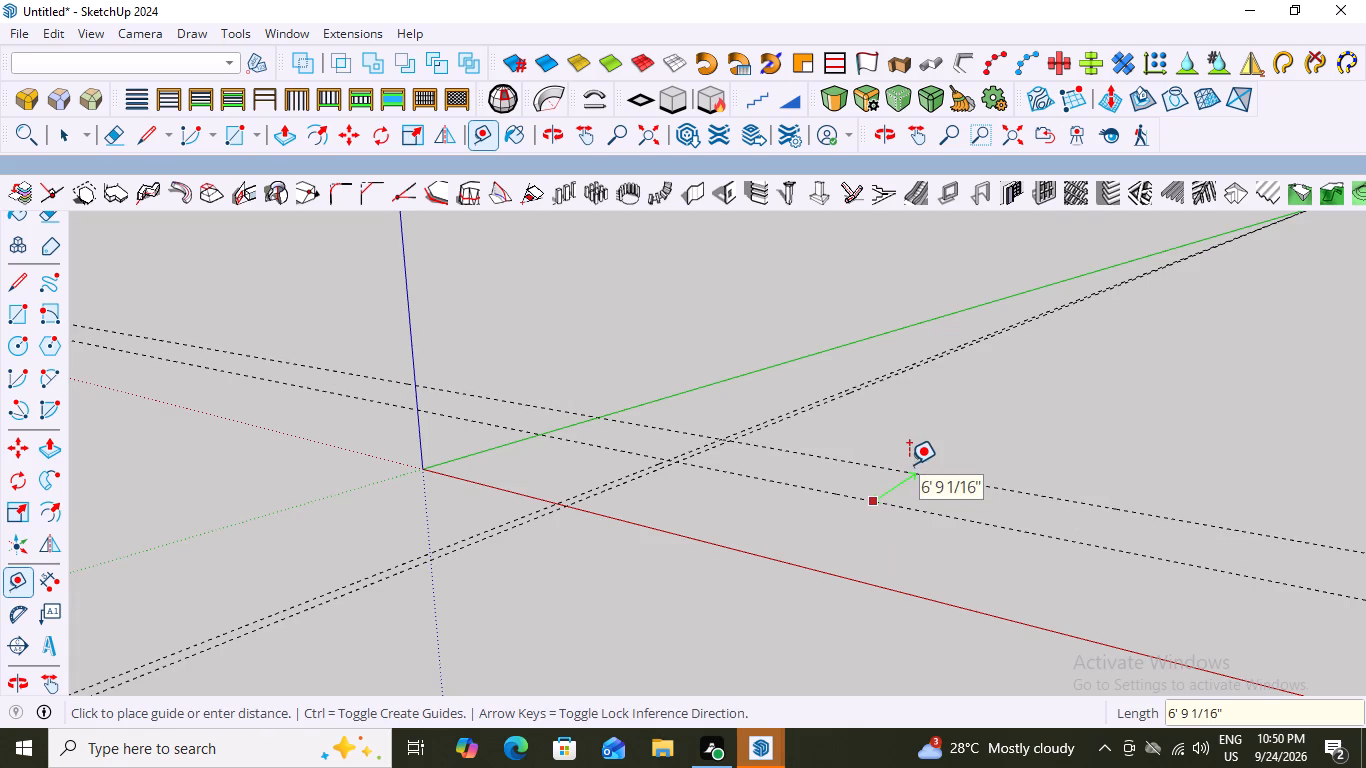
{"action": "type", "text": "9\""}
{"action": "key", "text": "Return"}
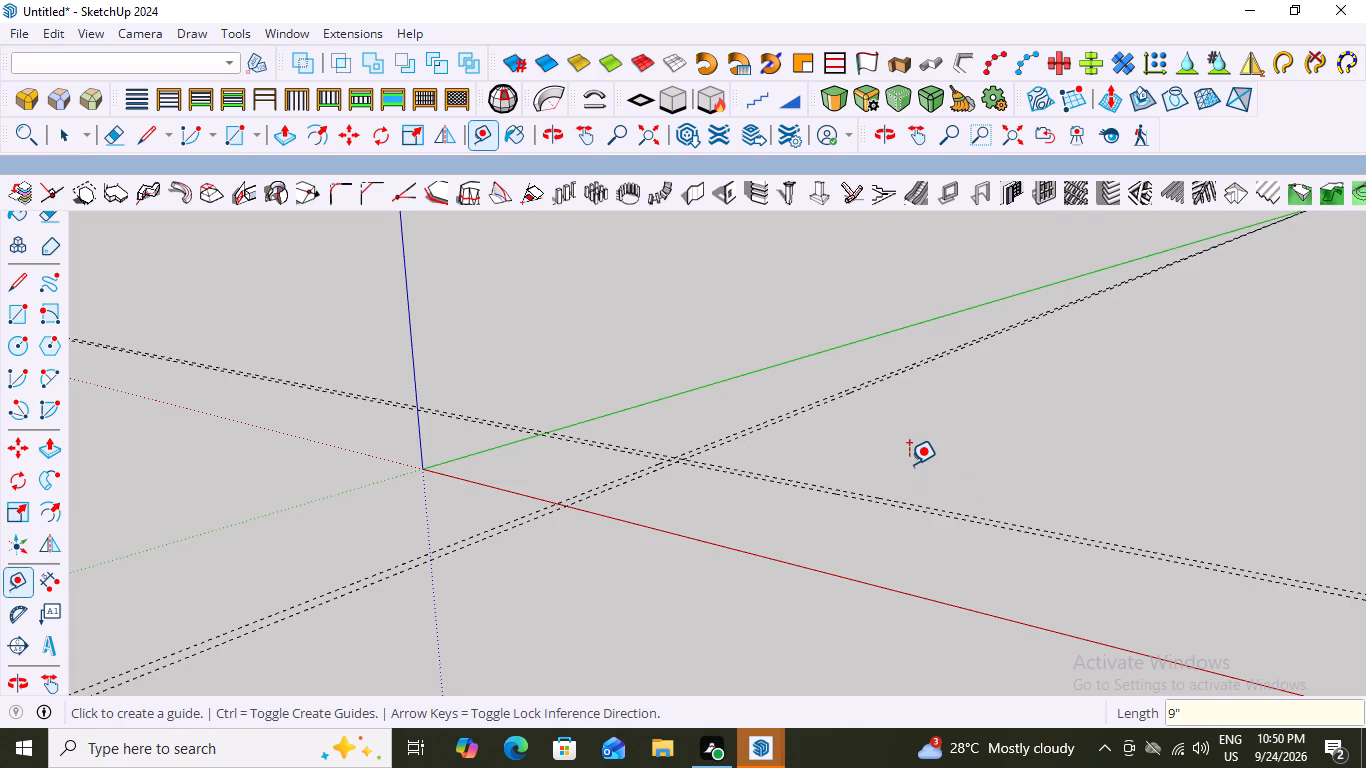
Examine the two crossing pairs of guides and their intersection near the origin from different angles.
{"action": "scroll", "coordinate": [436, 454], "scroll_direction": "down", "scroll_amount": 13}
{"action": "middle_click_drag", "start_coordinate": [662, 627], "coordinate": [726, 658]}
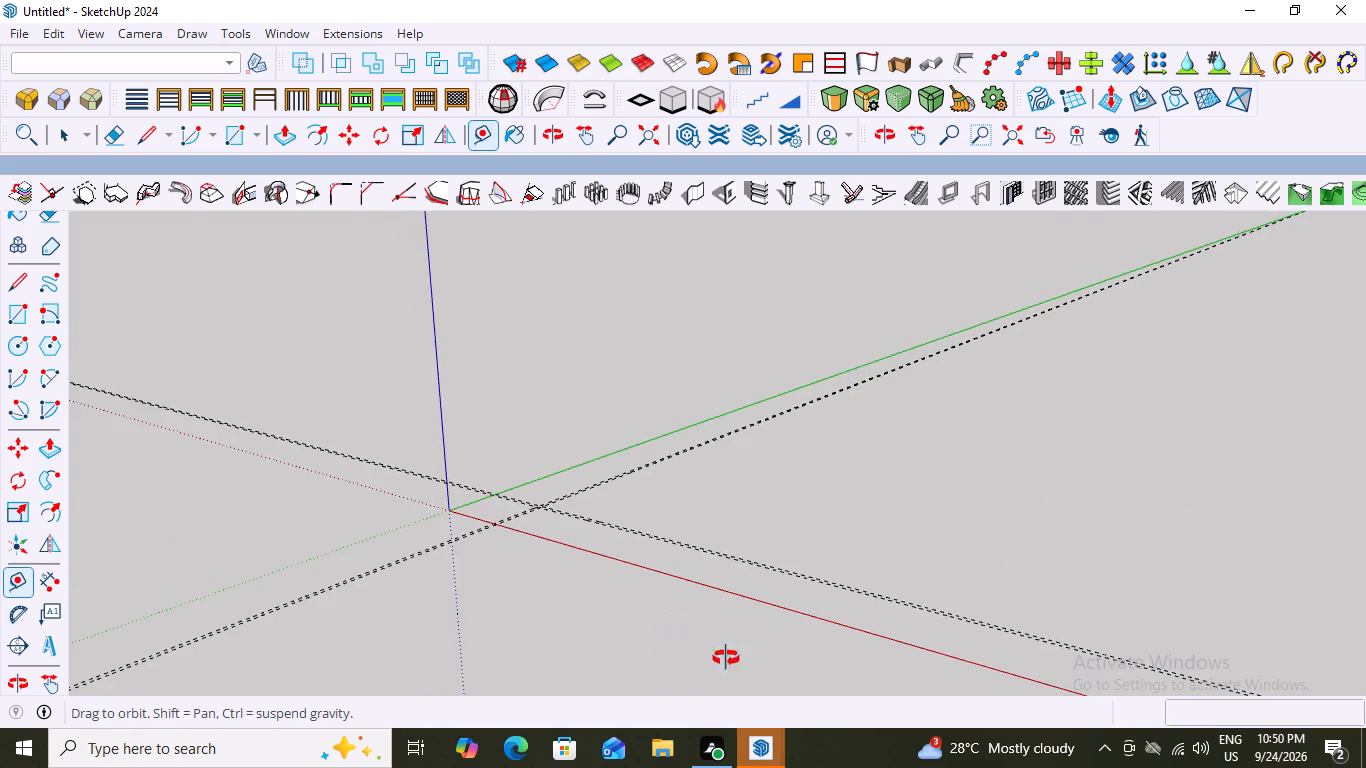
{"action": "middle_click_drag", "start_coordinate": [726, 658], "coordinate": [896, 596]}
{"action": "middle_click", "coordinate": [897, 595]}
{"action": "scroll", "coordinate": [919, 554], "scroll_direction": "down", "scroll_amount": 9}
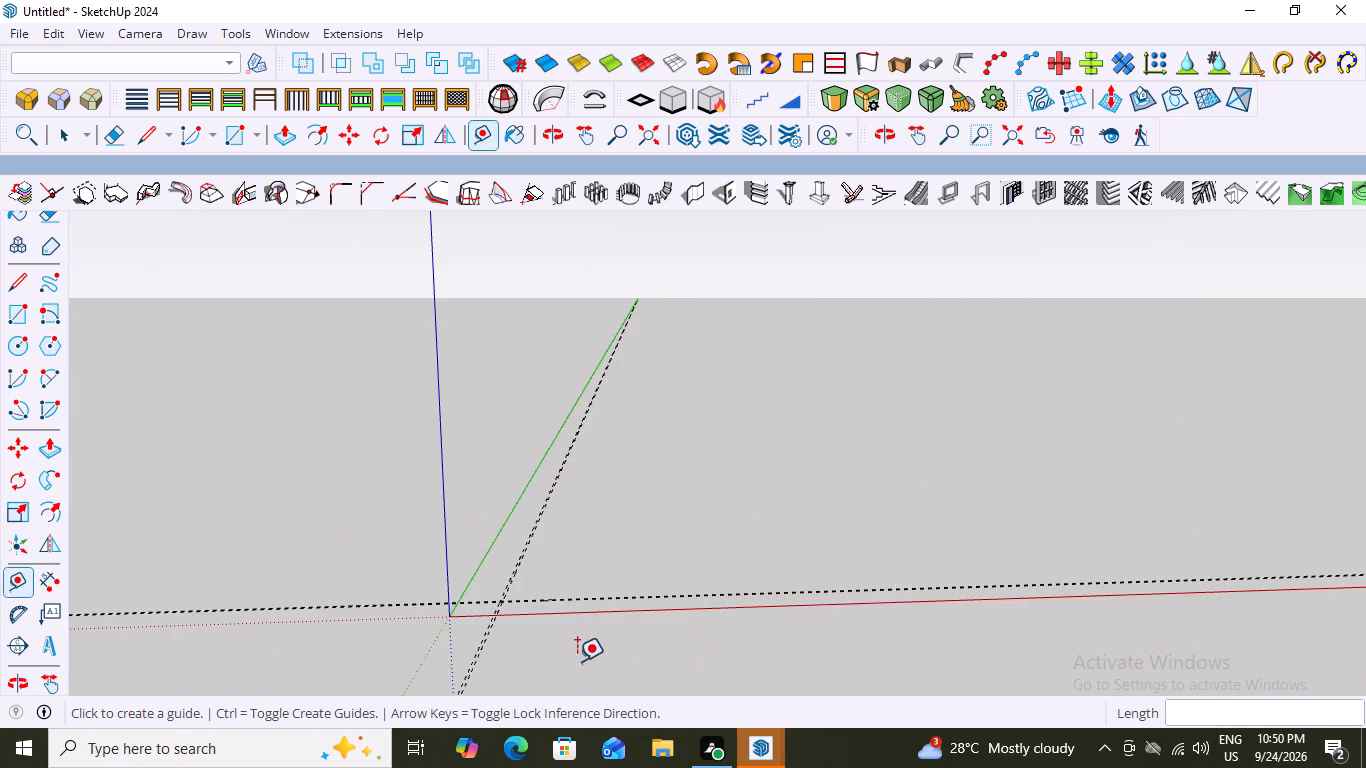
{"action": "scroll", "coordinate": [573, 646], "scroll_direction": "up", "scroll_amount": 20}
{"action": "scroll", "coordinate": [573, 646], "scroll_direction": "up", "scroll_amount": 3}
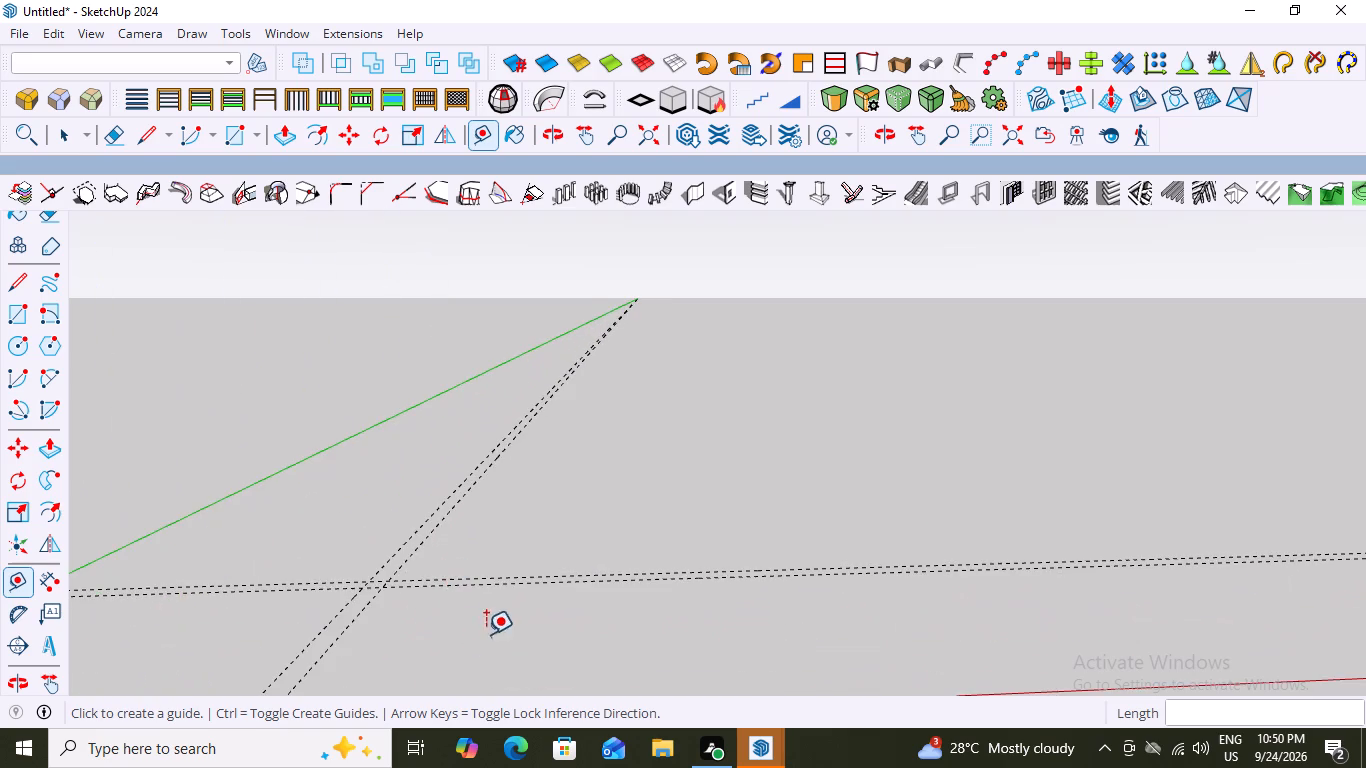
{"action": "scroll", "coordinate": [492, 631], "scroll_direction": "down", "scroll_amount": 3}
{"action": "middle_click_drag", "start_coordinate": [520, 644], "coordinate": [521, 737]}
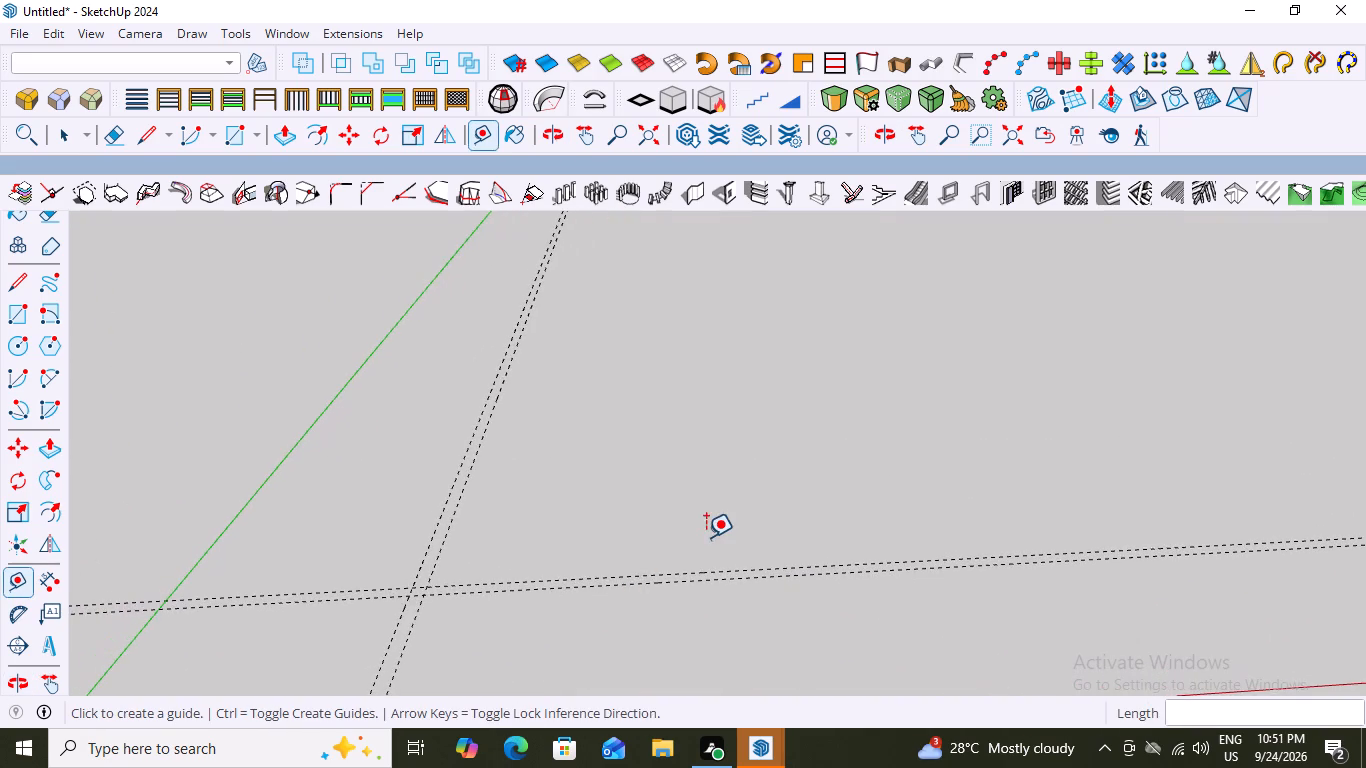
{"action": "scroll", "coordinate": [710, 528], "scroll_direction": "down", "scroll_amount": 9}
{"action": "middle_click_drag", "start_coordinate": [706, 607], "coordinate": [687, 660]}
{"action": "scroll", "coordinate": [734, 484], "scroll_direction": "up", "scroll_amount": 6}
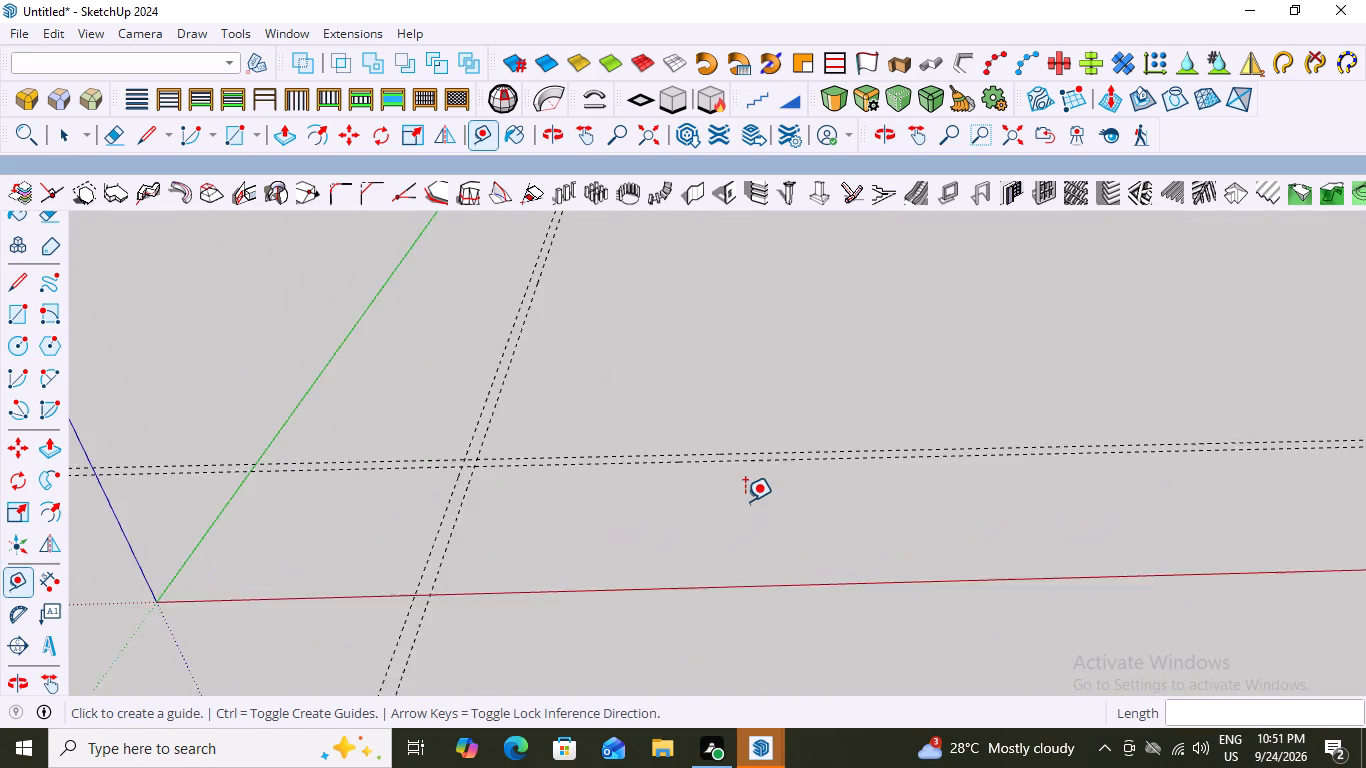
{"action": "scroll", "coordinate": [745, 501], "scroll_direction": "up", "scroll_amount": 4}
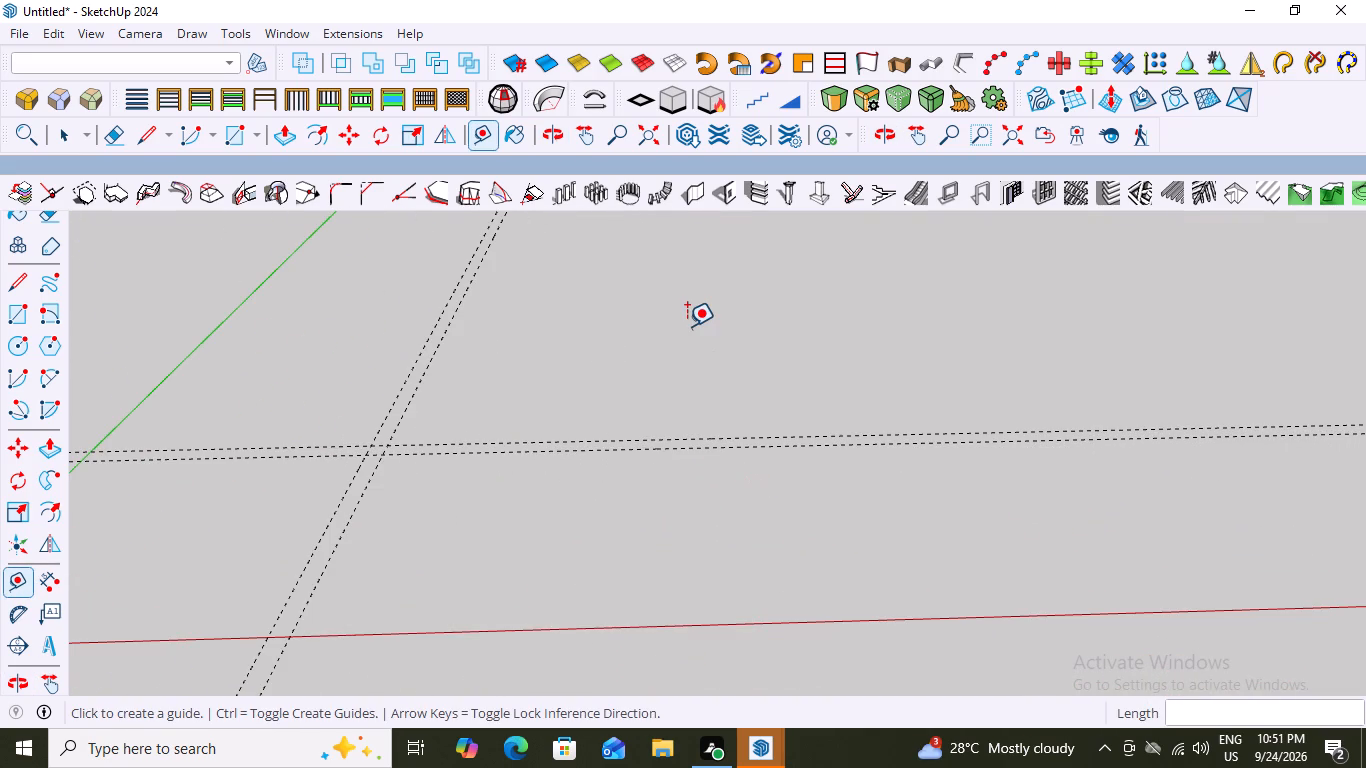
{"action": "scroll", "coordinate": [497, 379], "scroll_direction": "down", "scroll_amount": 2}
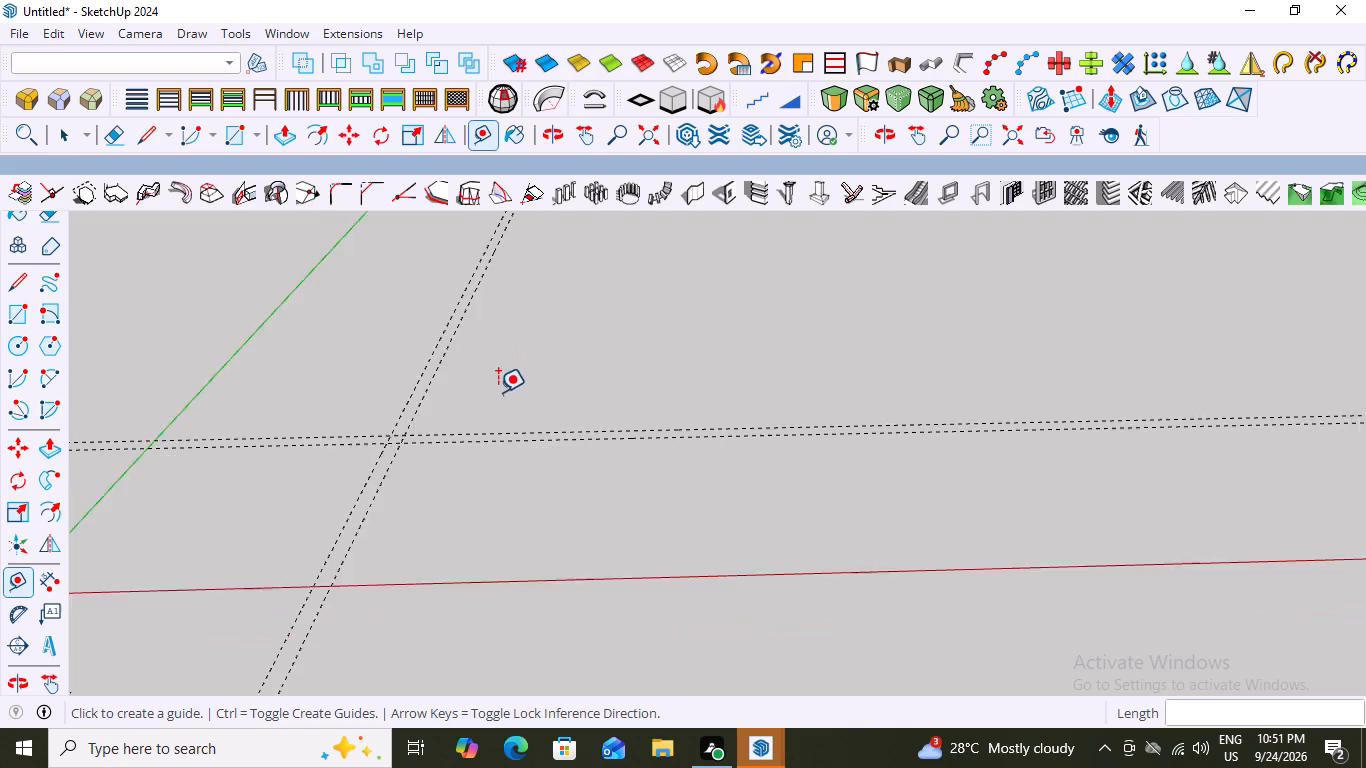
{"action": "scroll", "coordinate": [498, 392], "scroll_direction": "down", "scroll_amount": 12}
{"action": "scroll", "coordinate": [544, 501], "scroll_direction": "down", "scroll_amount": 1}
{"action": "middle_click_drag", "start_coordinate": [581, 505], "coordinate": [579, 537]}
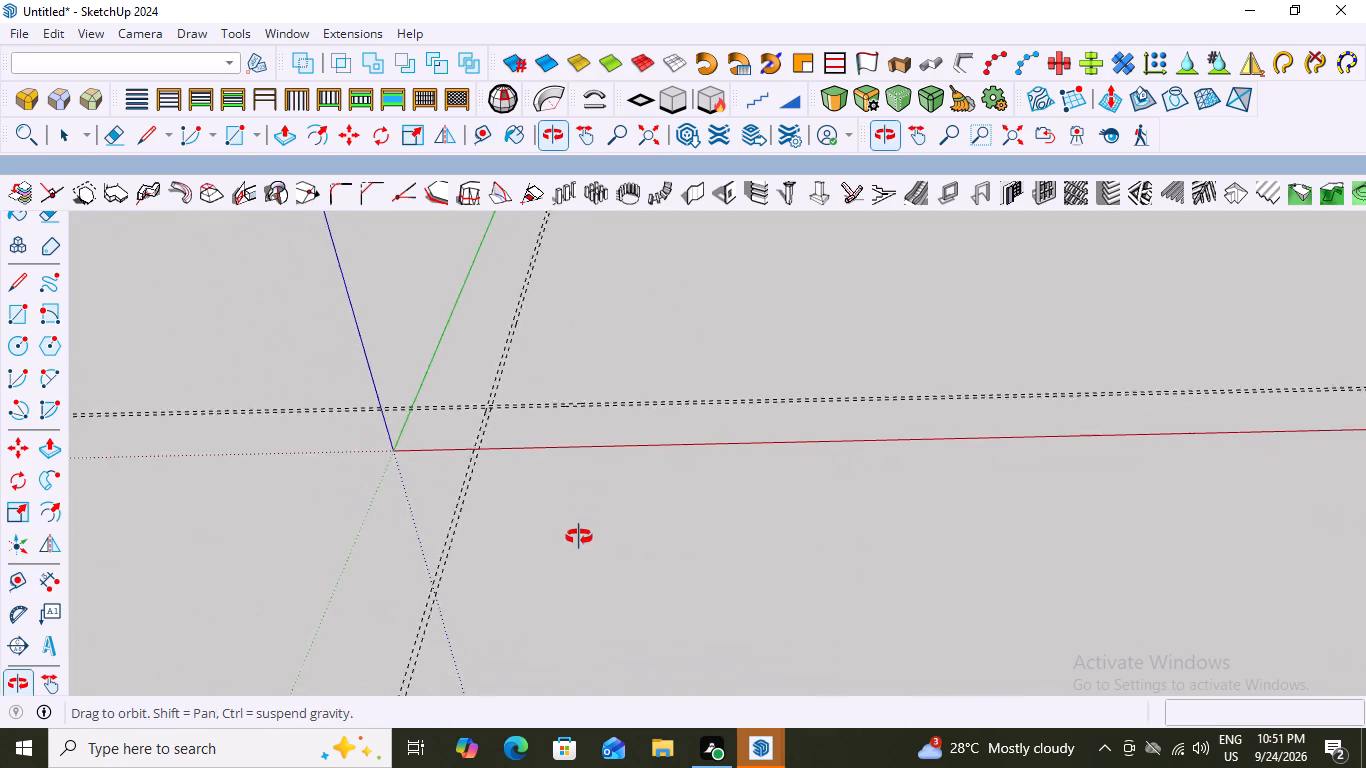
{"action": "middle_click_drag", "start_coordinate": [579, 537], "coordinate": [578, 545]}
{"action": "scroll", "coordinate": [628, 342], "scroll_direction": "up", "scroll_amount": 10}
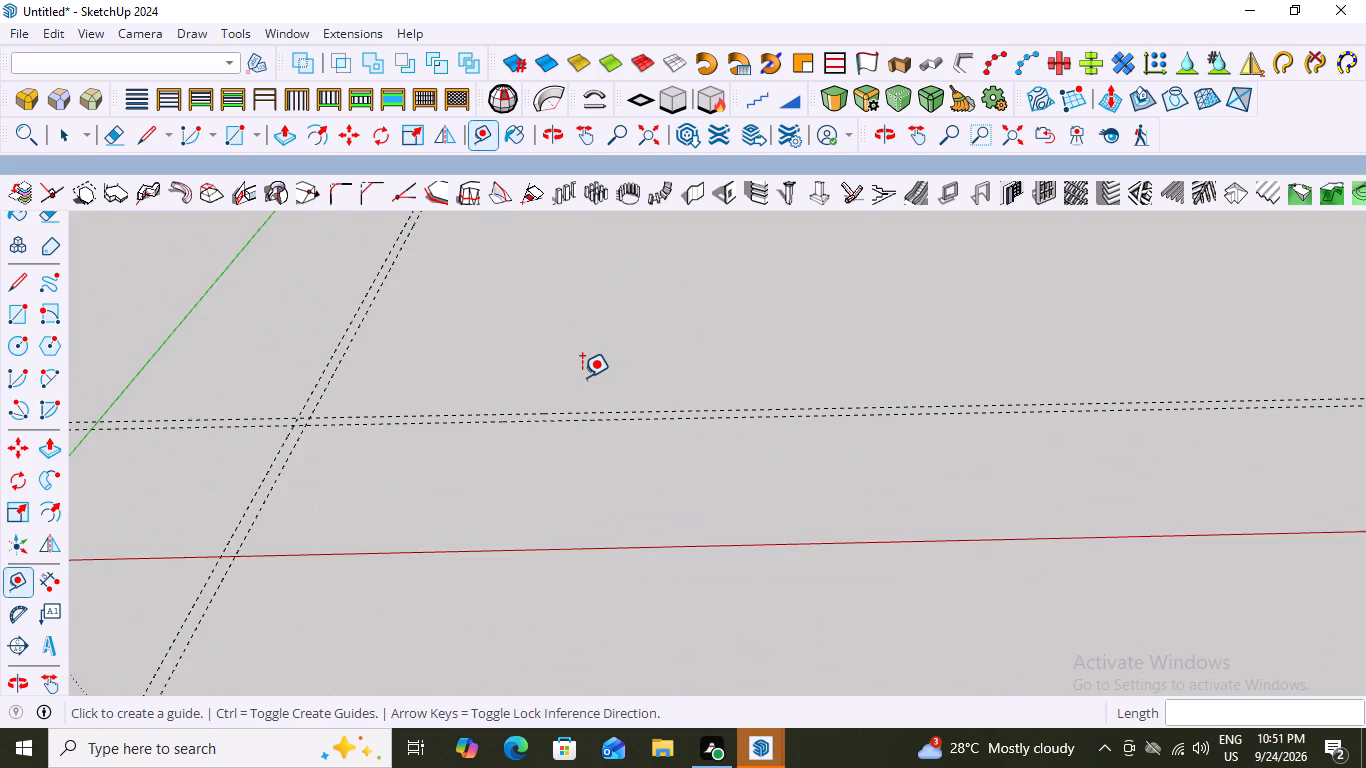
{"action": "scroll", "coordinate": [582, 377], "scroll_direction": "up", "scroll_amount": 1}
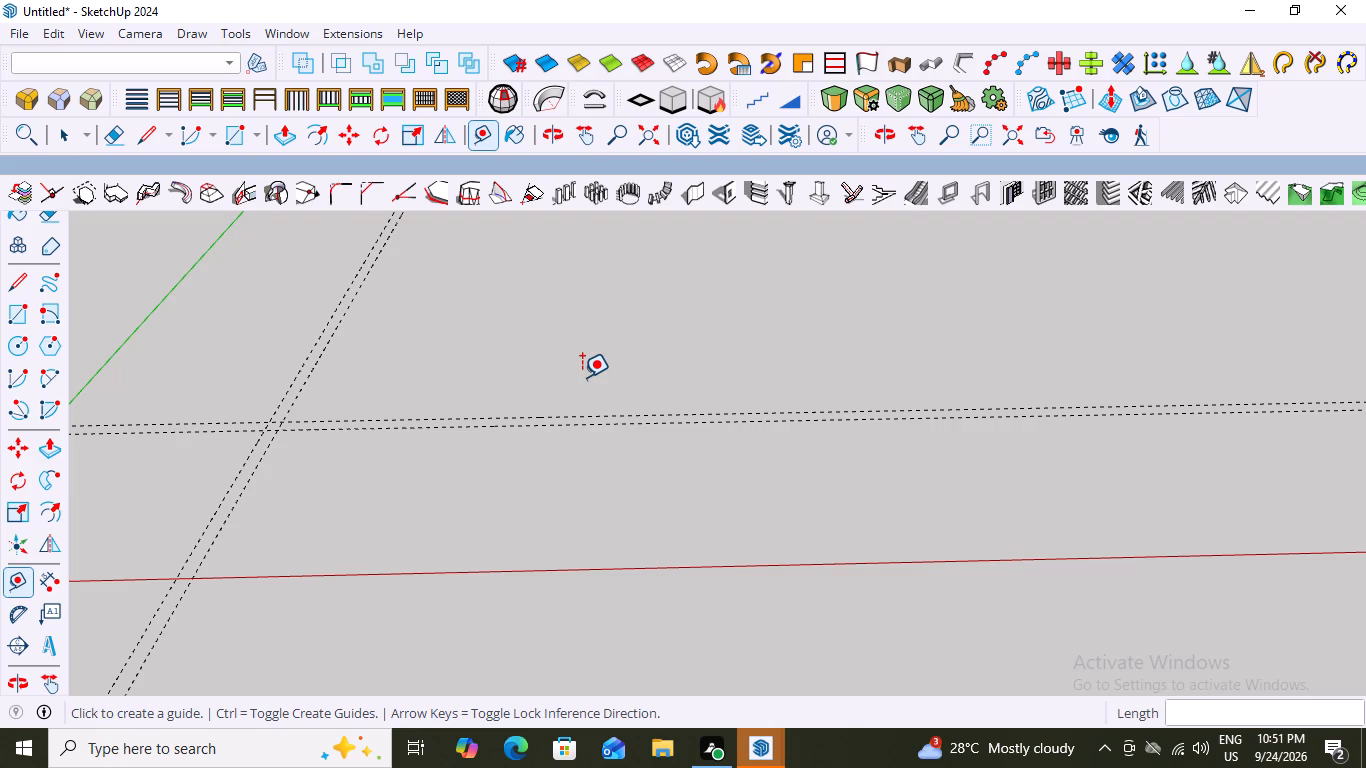
Offset a guide 14' from the outer guide of the red-axis pair, going farther from the red axis.
{"action": "left_click", "coordinate": [582, 377]}
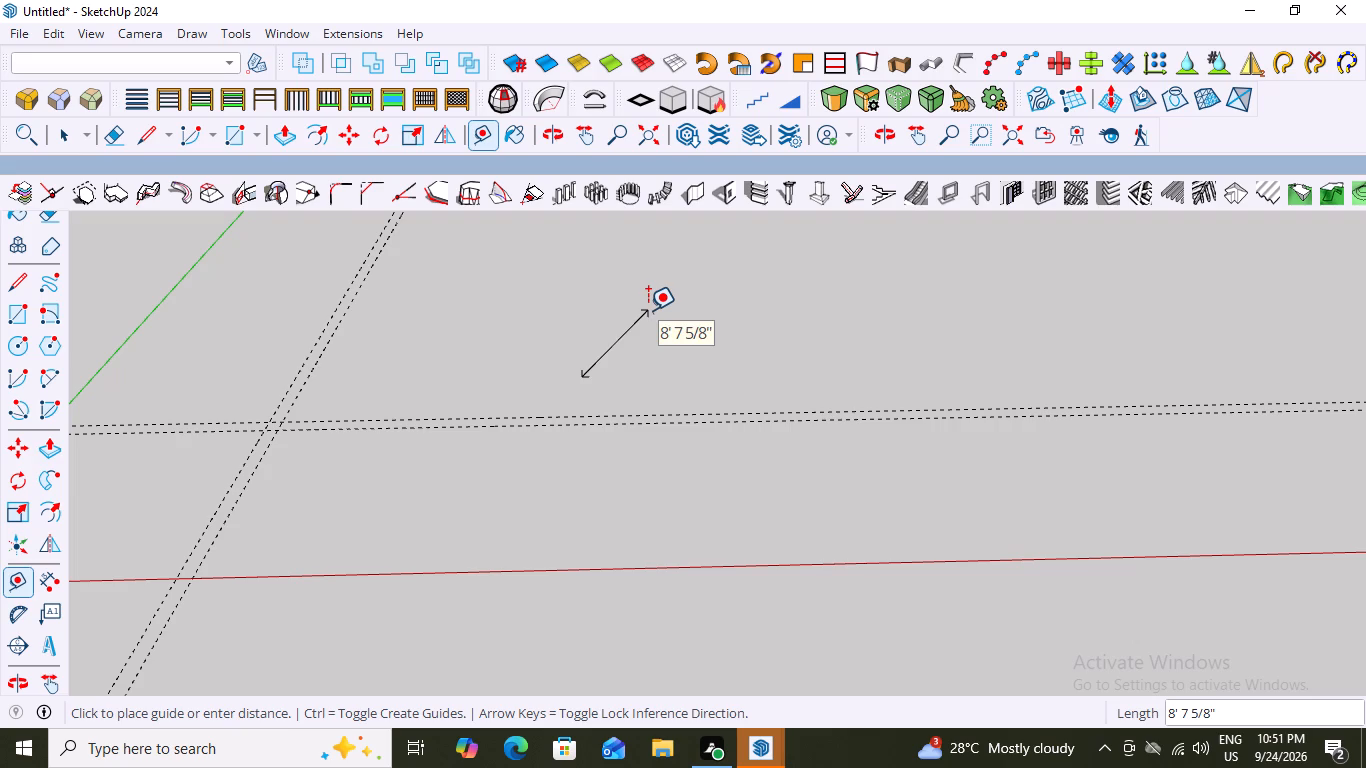
{"action": "key", "text": "space"}
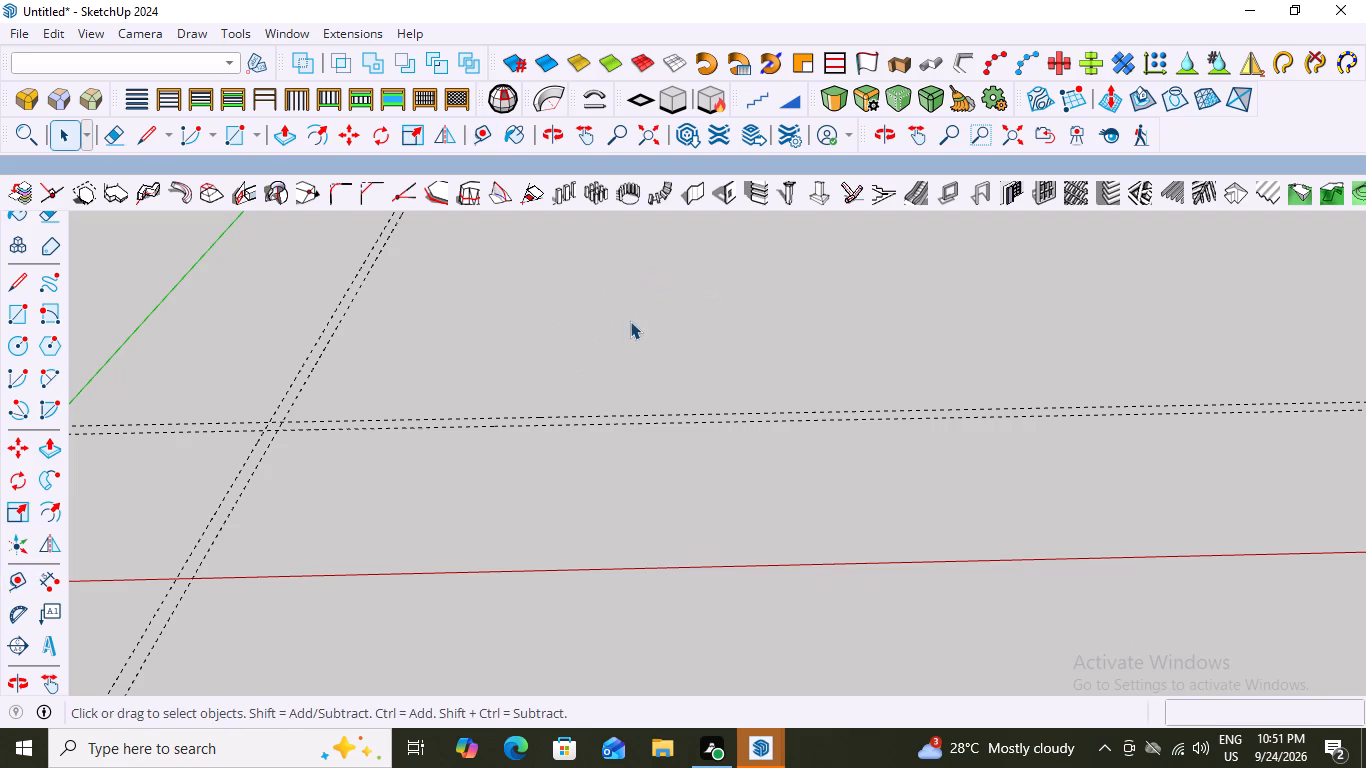
{"action": "key", "text": "t"}
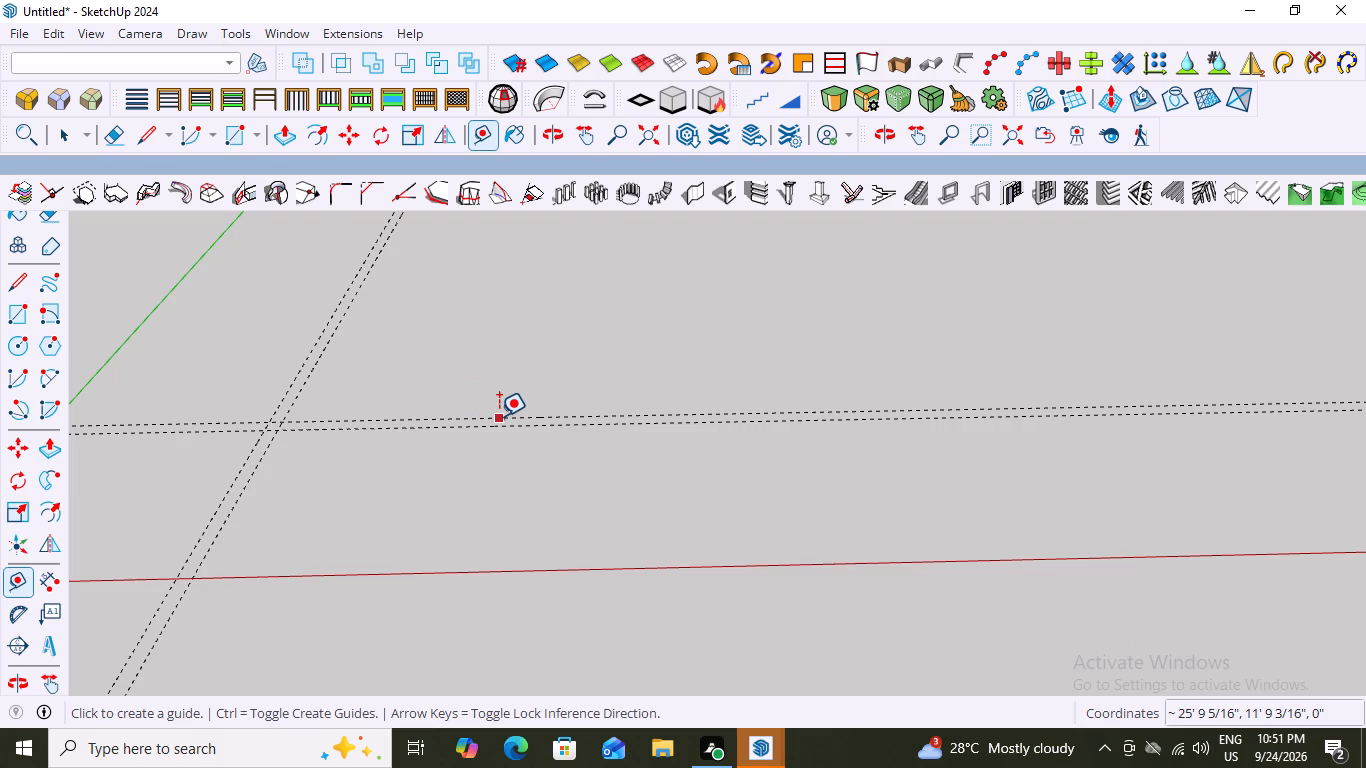
{"action": "double_click", "coordinate": [499, 416]}
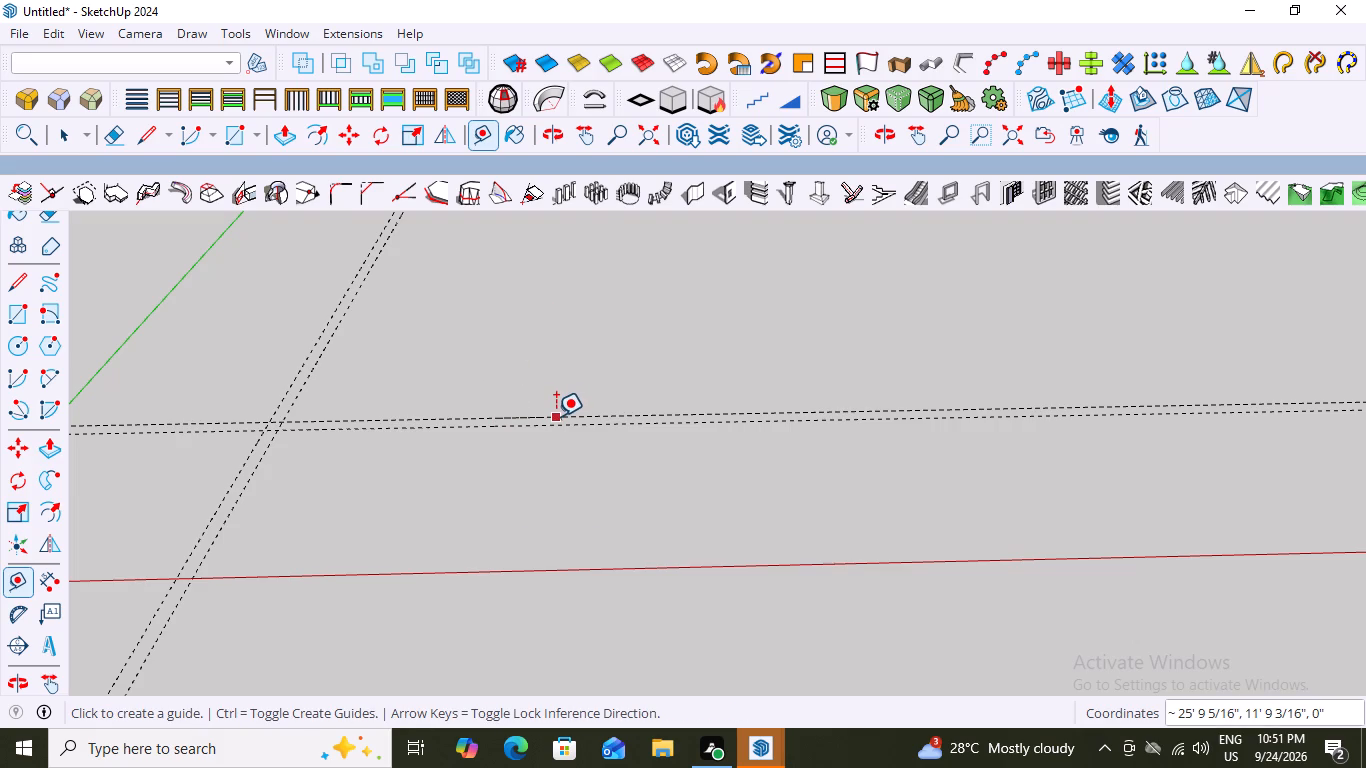
{"action": "left_click", "coordinate": [556, 416]}
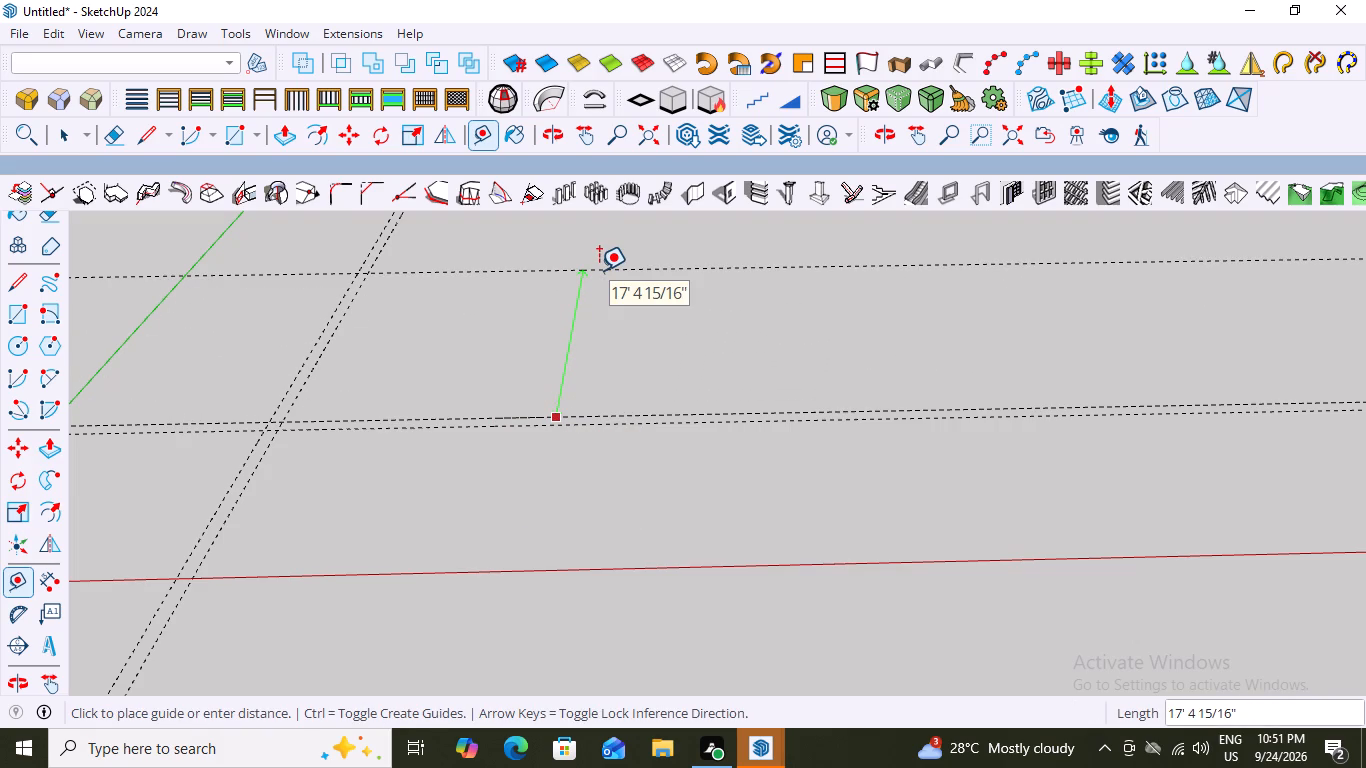
{"action": "key", "text": "1"}
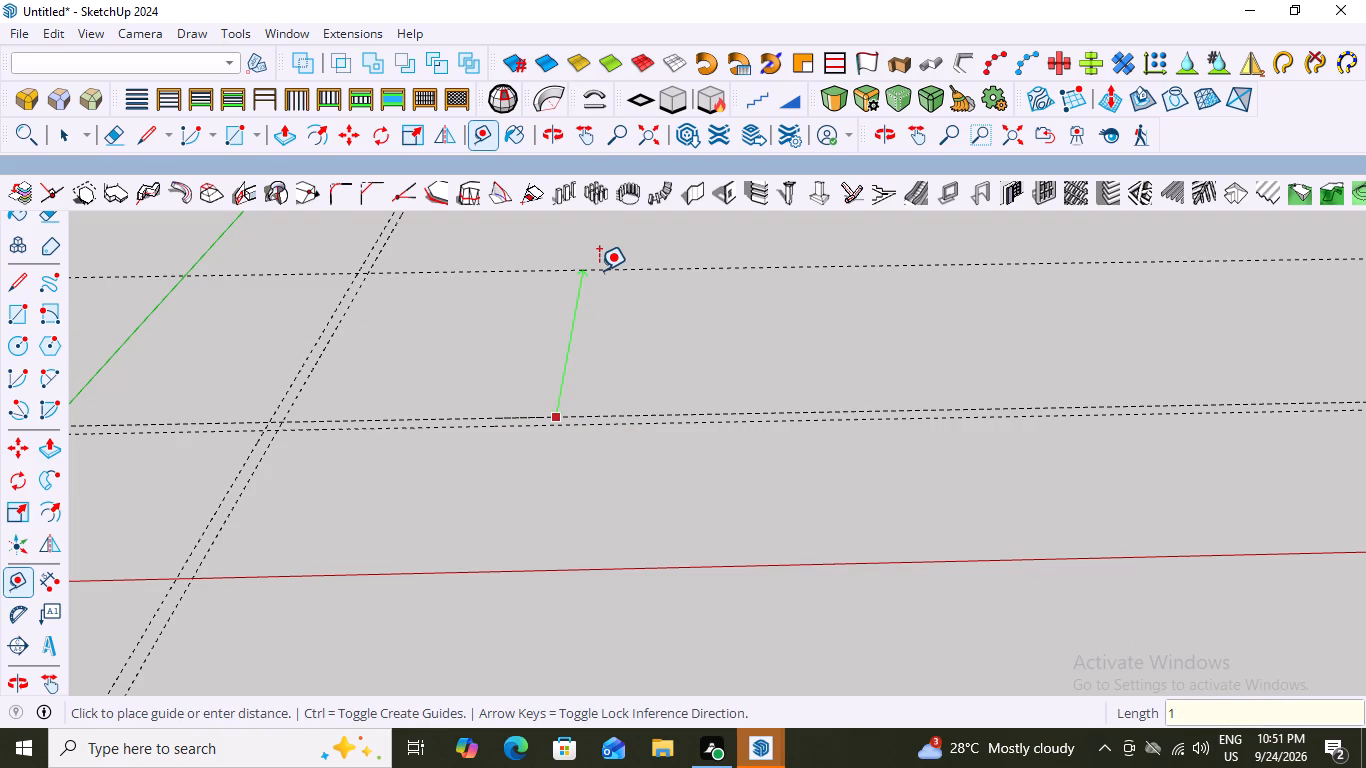
{"action": "type", "text": "4'"}
{"action": "key", "text": "Return"}
Offset a guide 9" from the newly placed outermost red-axis-parallel guide, going farther from the red axis.
{"action": "scroll", "coordinate": [623, 325], "scroll_direction": "down", "scroll_amount": 6}
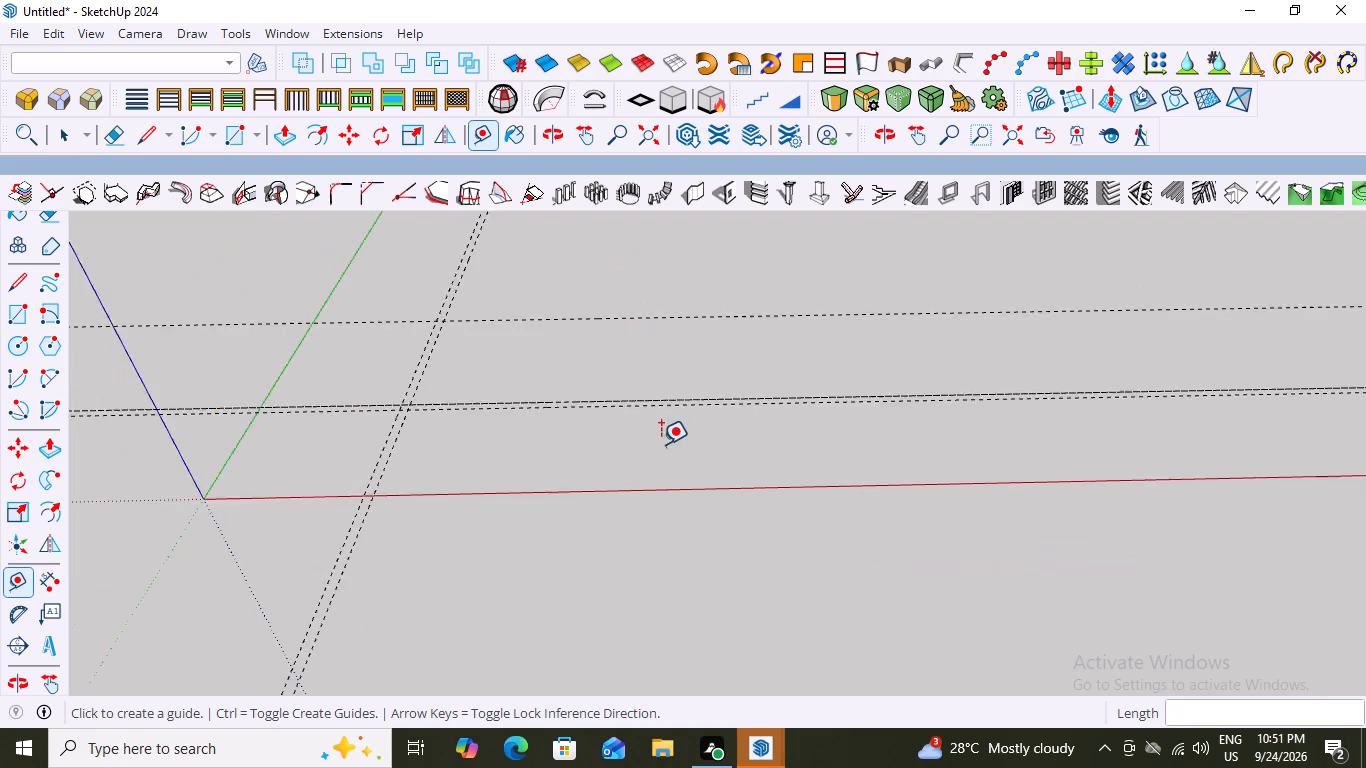
{"action": "scroll", "coordinate": [661, 444], "scroll_direction": "down", "scroll_amount": 6}
{"action": "scroll", "coordinate": [742, 284], "scroll_direction": "up", "scroll_amount": 6}
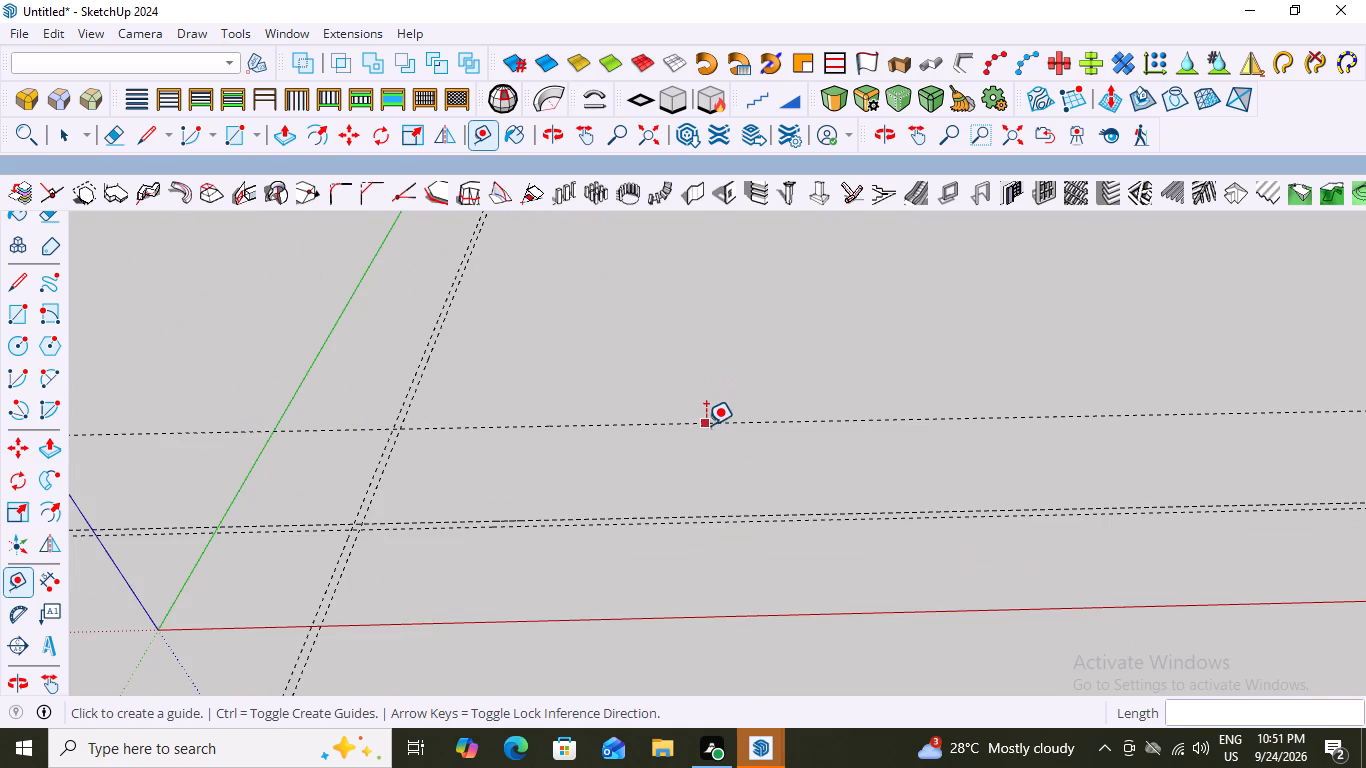
{"action": "left_click", "coordinate": [706, 423]}
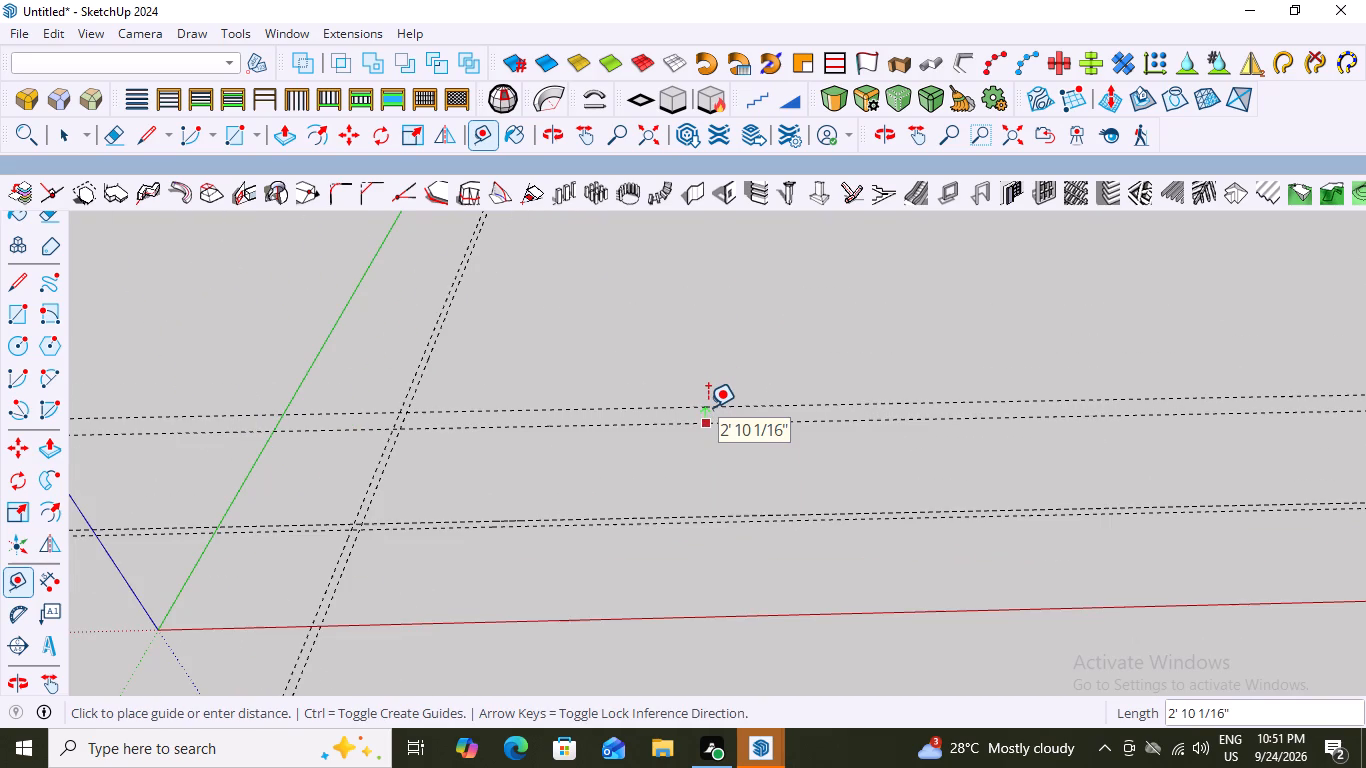
{"action": "type", "text": "9\""}
{"action": "key", "text": "Return"}
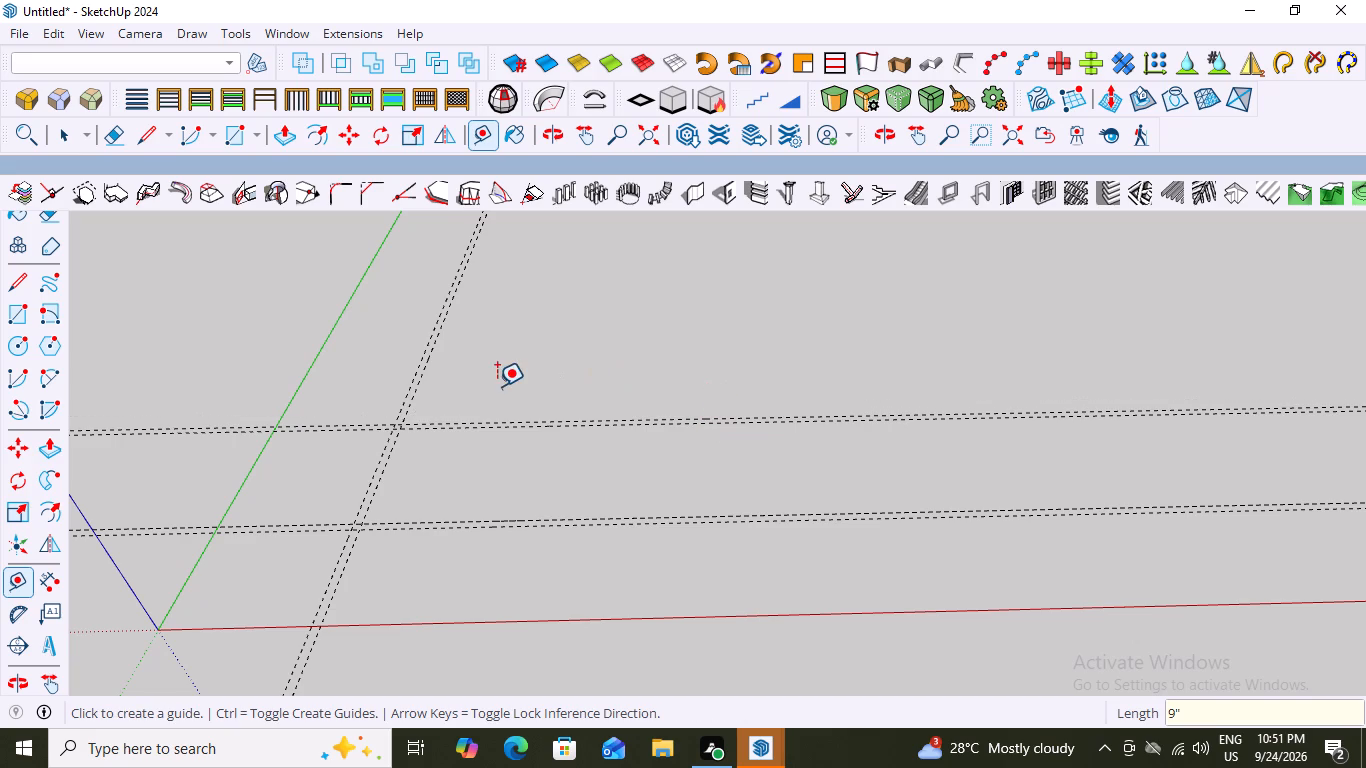
Add a third red-axis-parallel pair, with one guide 14' beyond the second pair's outer guide and another 9" farther out.
{"action": "scroll", "coordinate": [563, 418], "scroll_direction": "up", "scroll_amount": 2}
{"action": "left_click", "coordinate": [580, 417]}
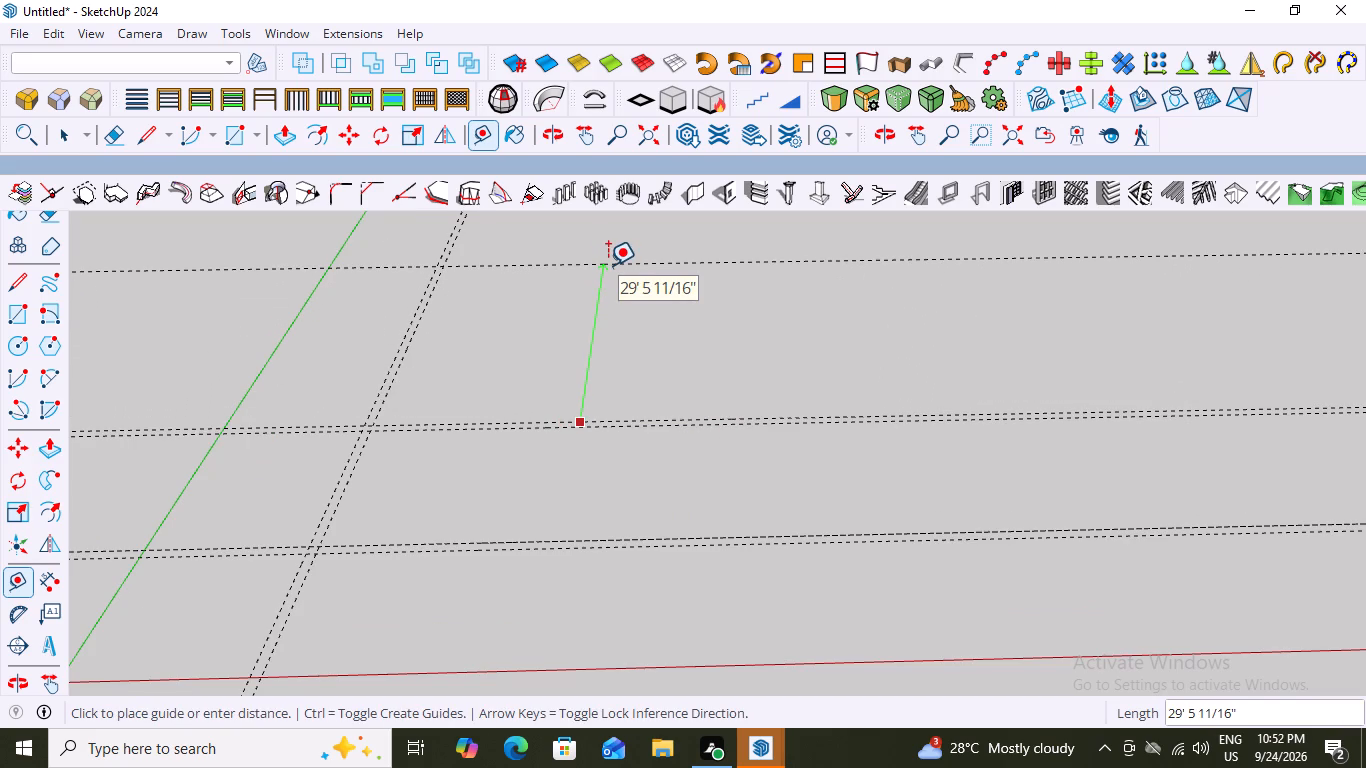
{"action": "type", "text": "14'"}
{"action": "key", "text": "Return"}
{"action": "left_click", "coordinate": [602, 335]}
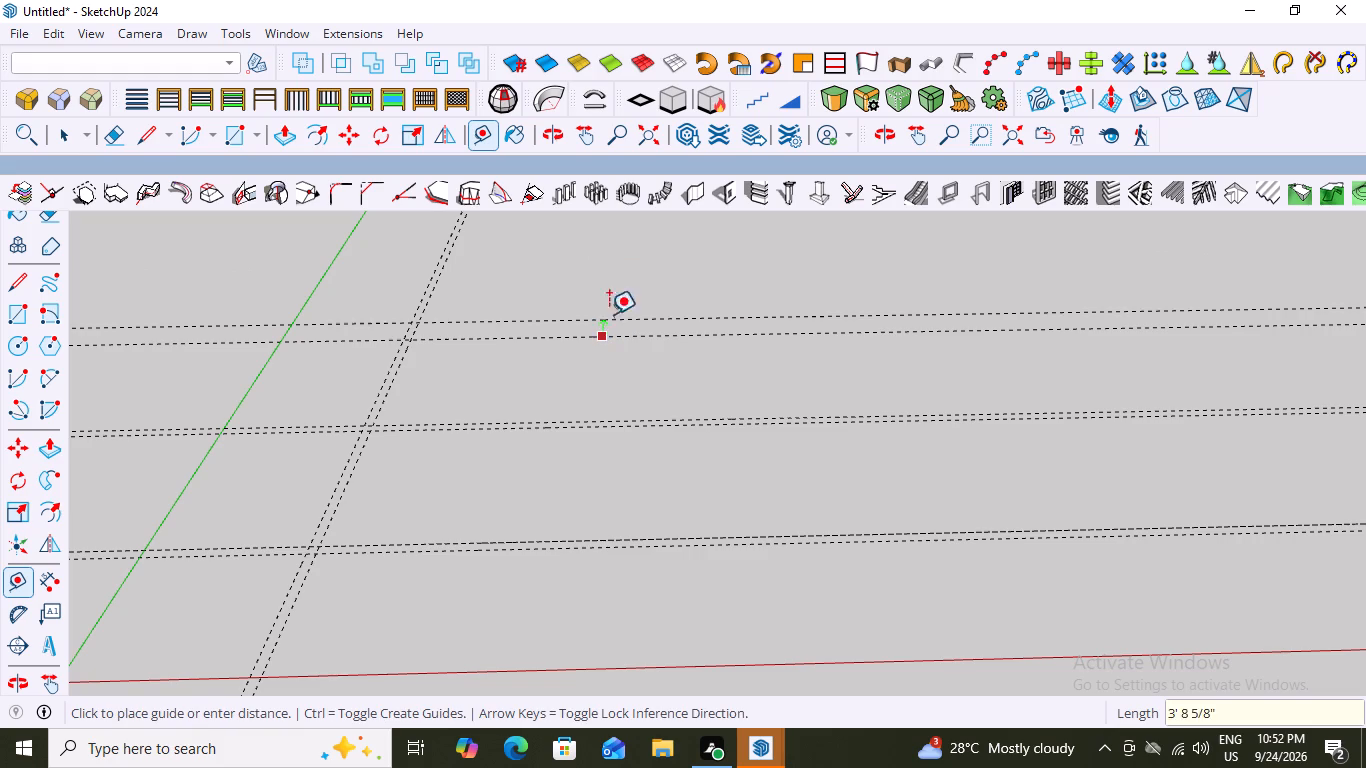
{"action": "type", "text": "9\""}
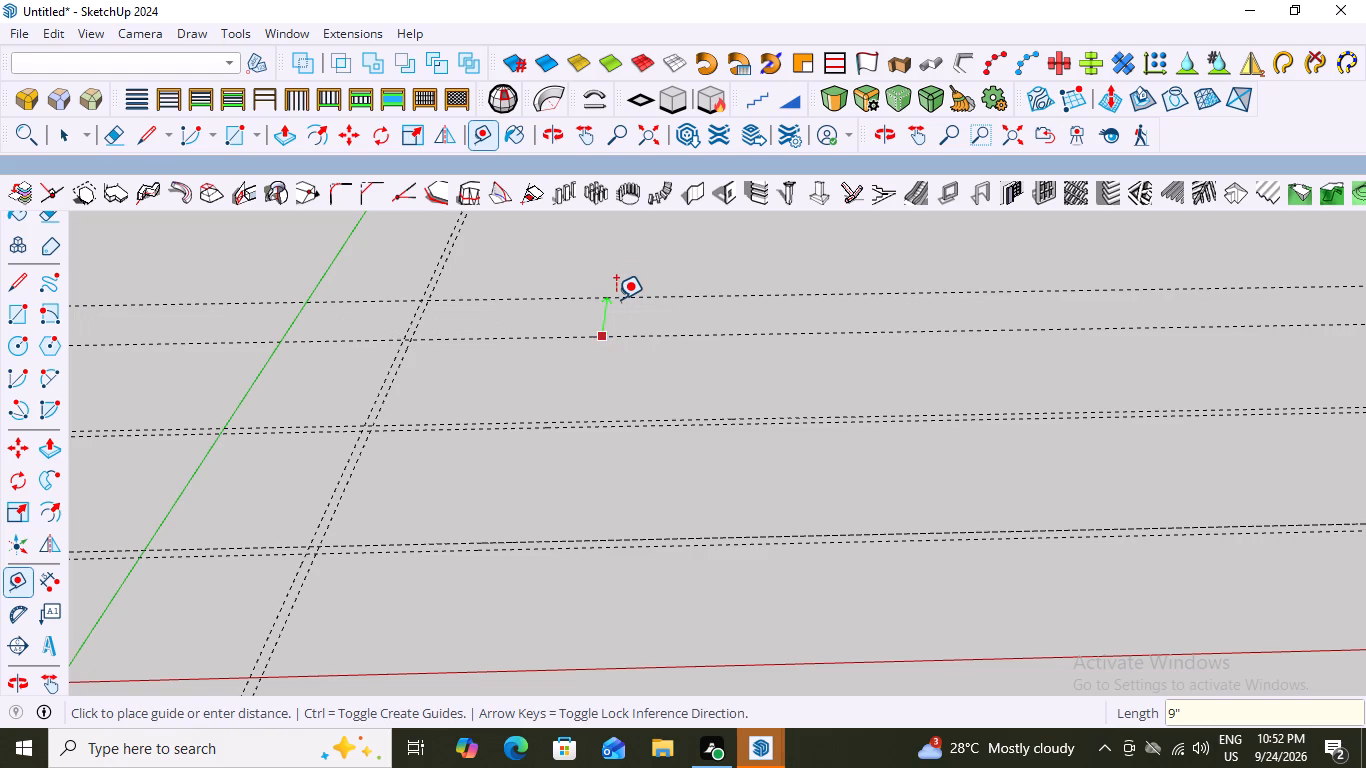
{"action": "key", "text": "Return"}
Add a second green-axis-parallel pair, with one guide 14' beyond the first pair's outer guide and another 9" farther out.
{"action": "scroll", "coordinate": [664, 345], "scroll_direction": "down", "scroll_amount": 1}
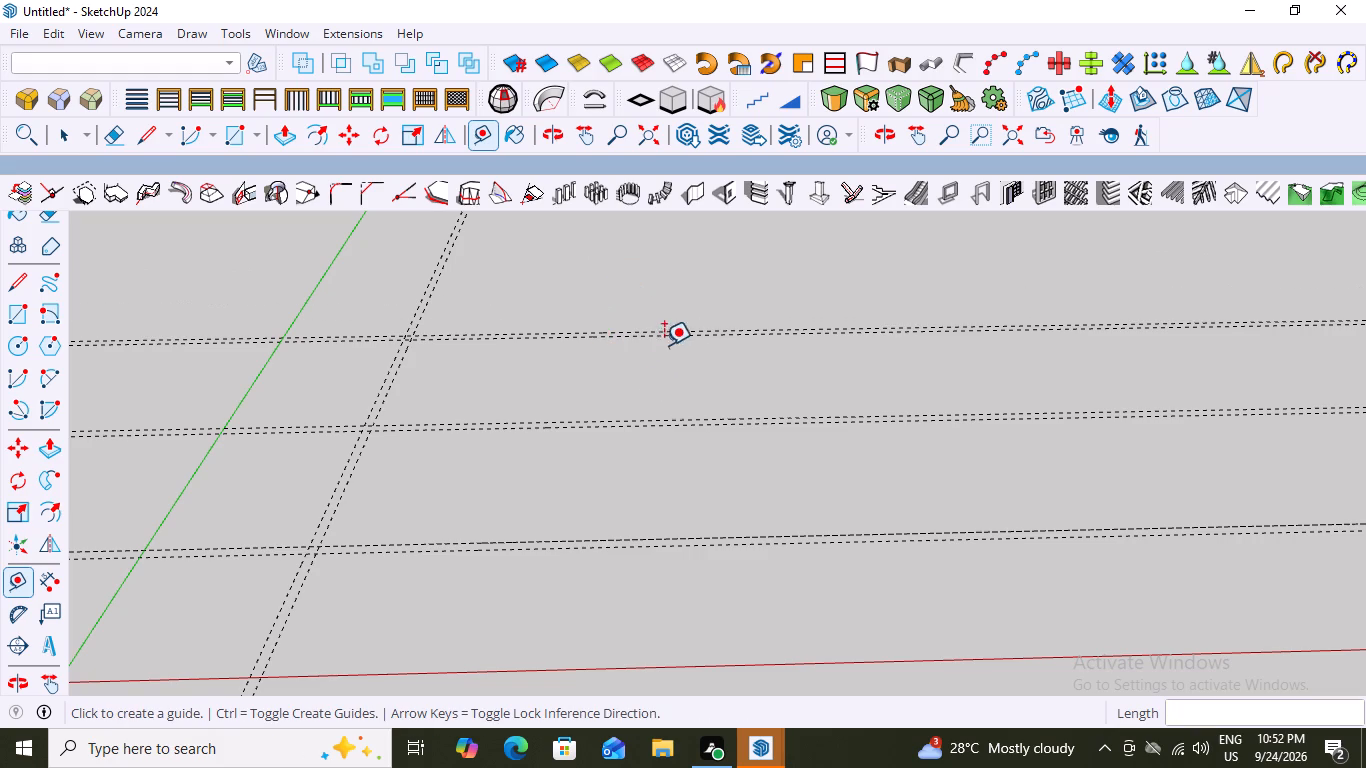
{"action": "scroll", "coordinate": [664, 345], "scroll_direction": "down", "scroll_amount": 6}
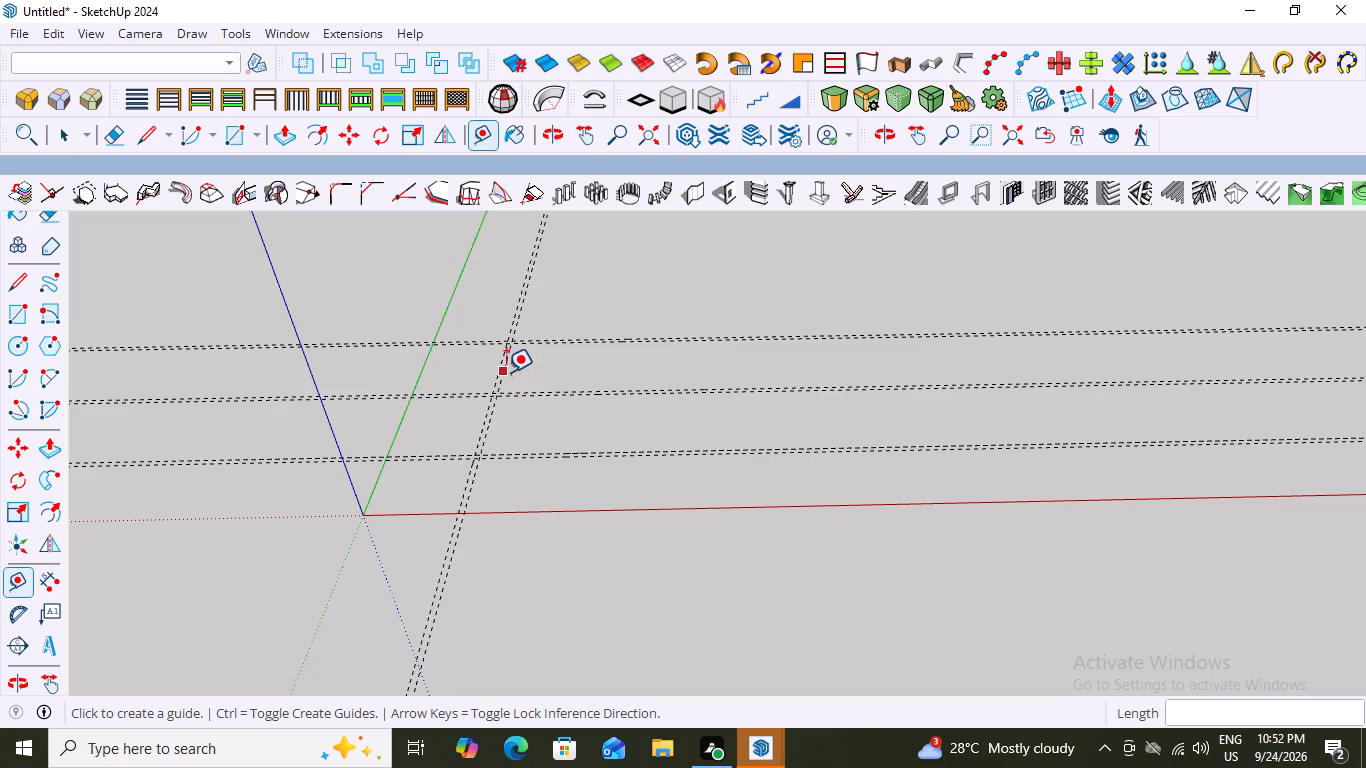
{"action": "scroll", "coordinate": [503, 372], "scroll_direction": "up", "scroll_amount": 3}
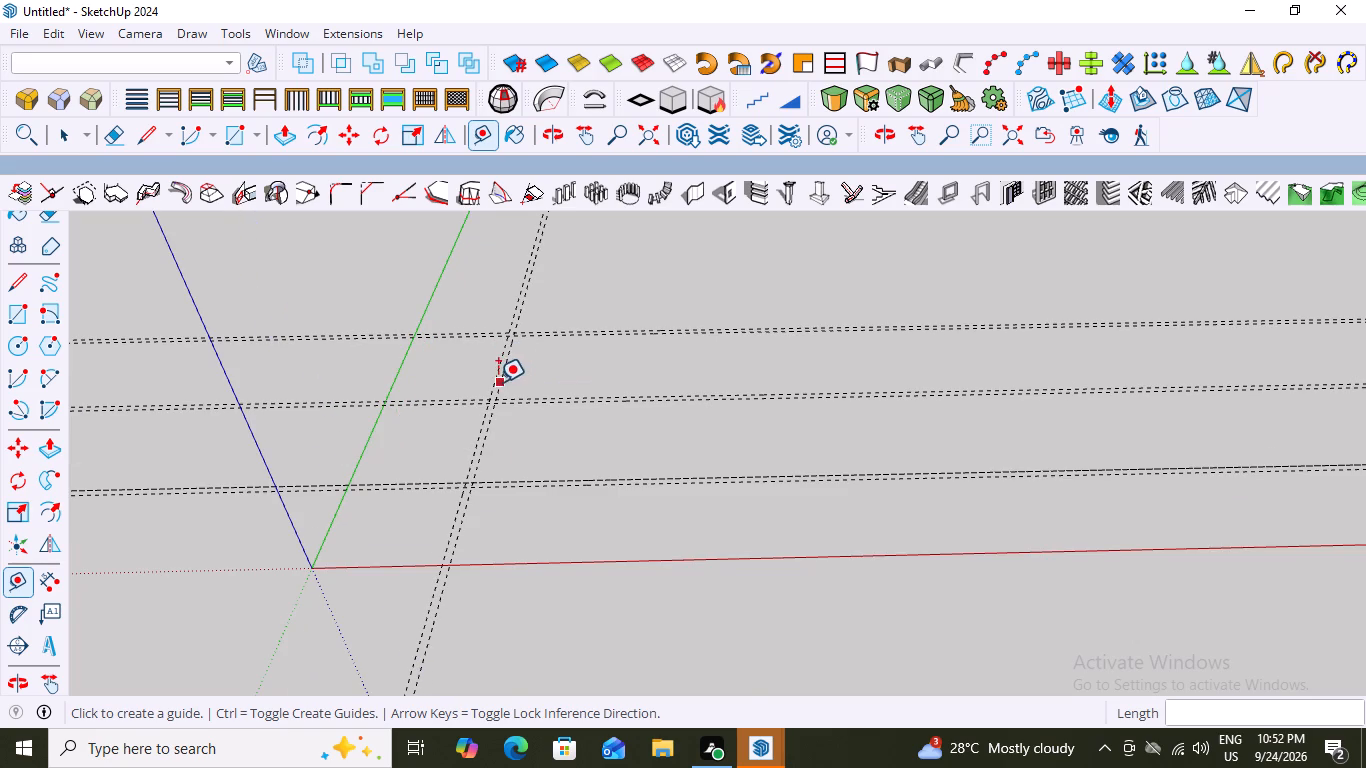
{"action": "double_click", "coordinate": [498, 382]}
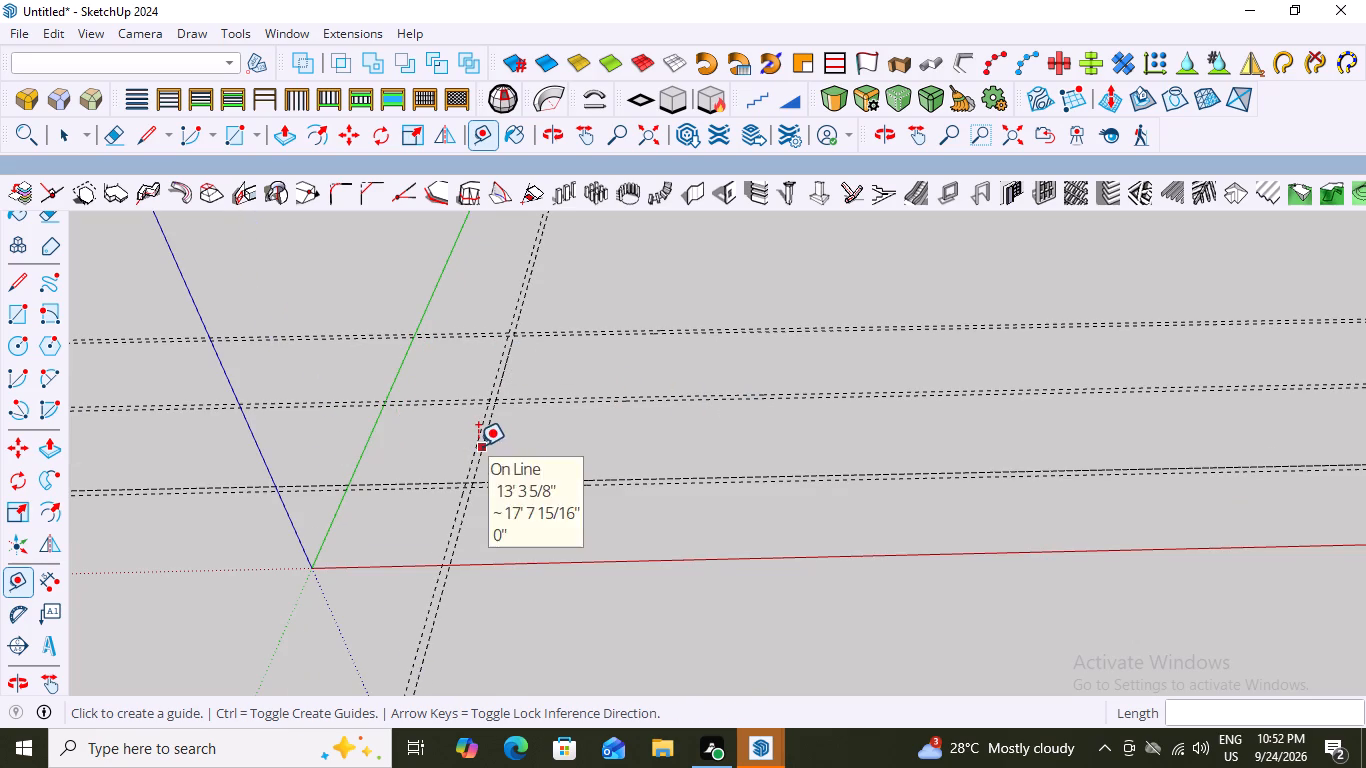
{"action": "left_click", "coordinate": [478, 446]}
{"action": "scroll", "coordinate": [637, 449], "scroll_direction": "down", "scroll_amount": 10}
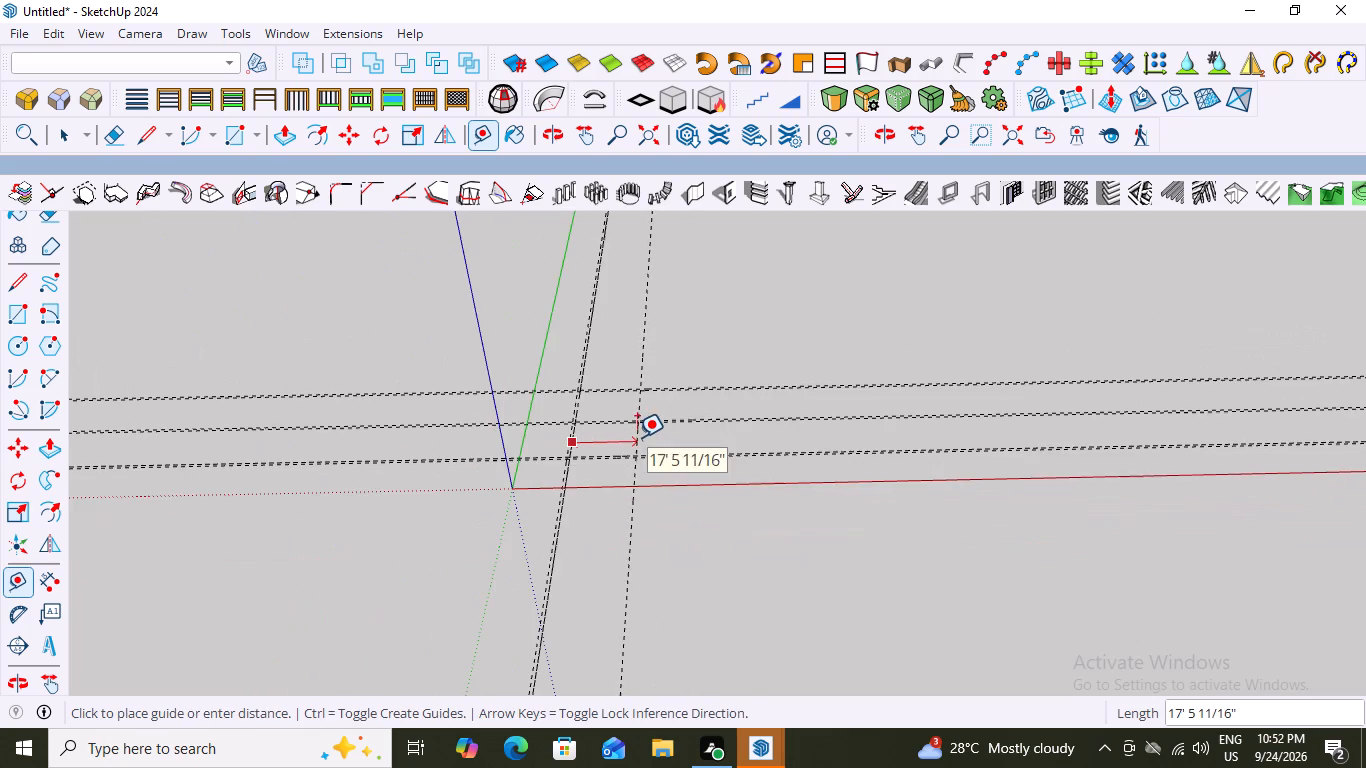
{"action": "scroll", "coordinate": [699, 437], "scroll_direction": "up", "scroll_amount": 2}
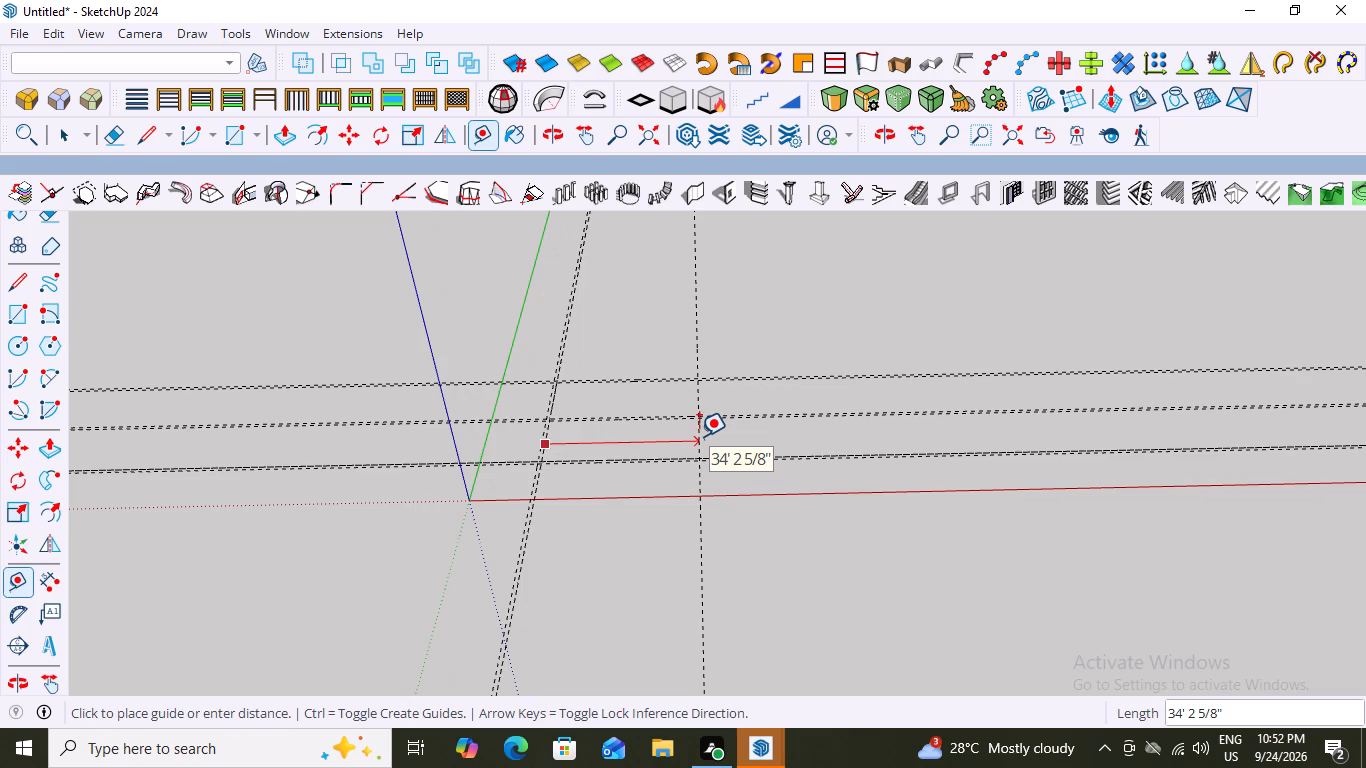
{"action": "type", "text": "14'"}
{"action": "key", "text": "Return"}
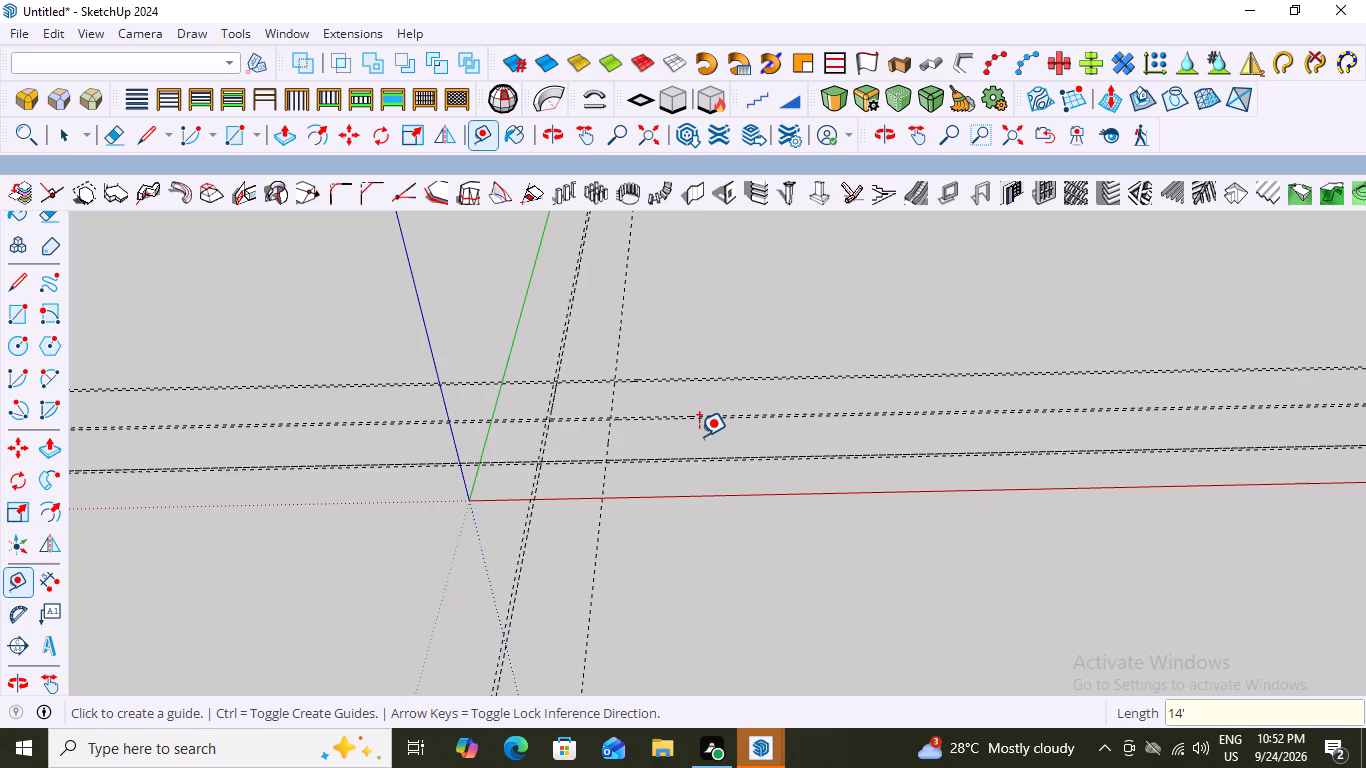
{"action": "double_click", "coordinate": [607, 438]}
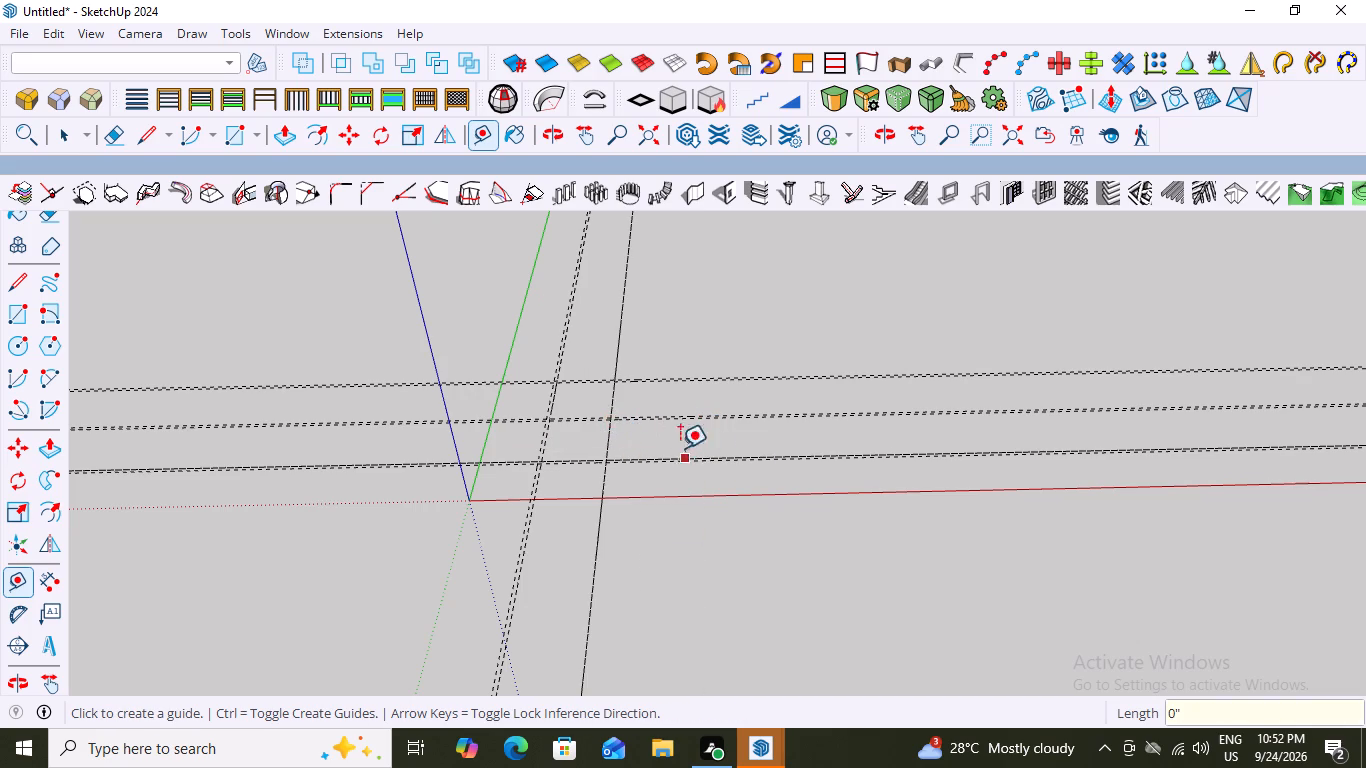
{"action": "scroll", "coordinate": [627, 440], "scroll_direction": "up", "scroll_amount": 10}
{"action": "left_click", "coordinate": [571, 464]}
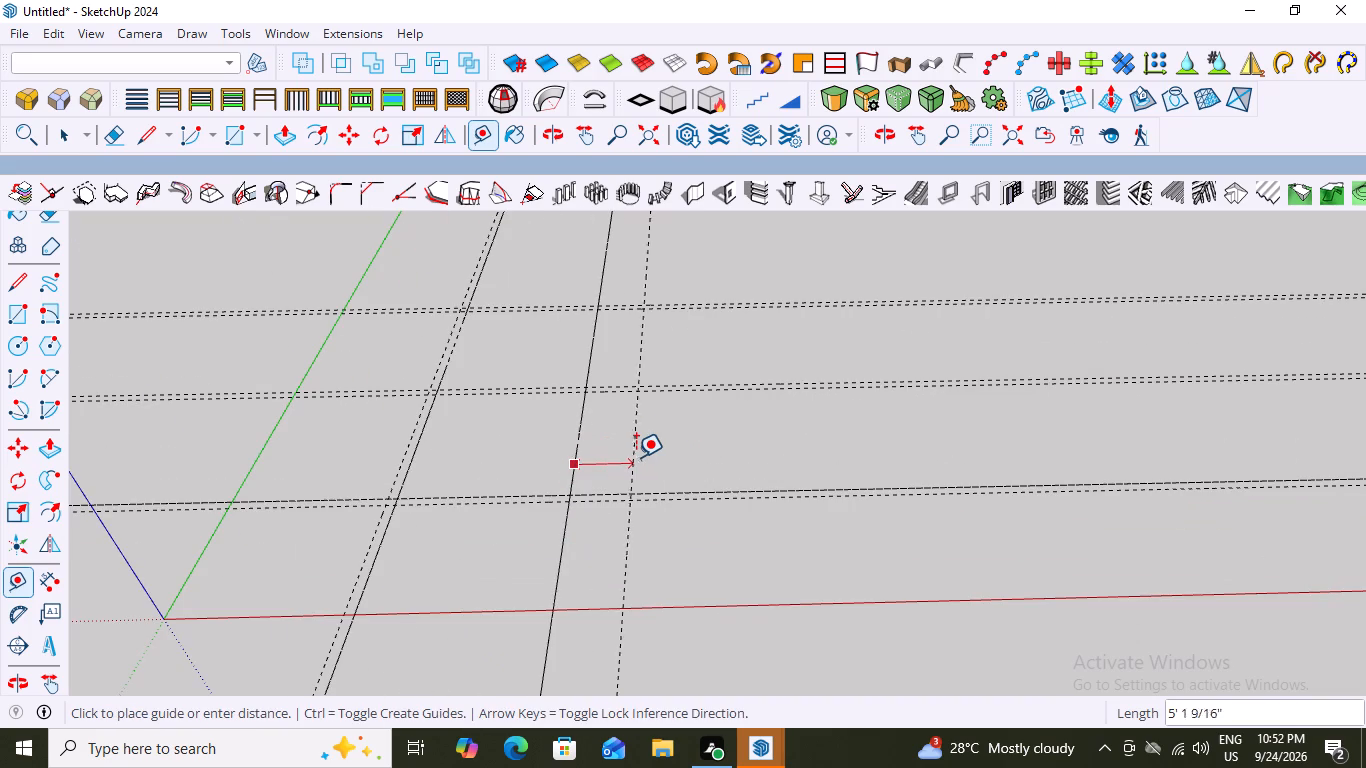
{"action": "type", "text": "9\""}
{"action": "key", "text": "Return"}
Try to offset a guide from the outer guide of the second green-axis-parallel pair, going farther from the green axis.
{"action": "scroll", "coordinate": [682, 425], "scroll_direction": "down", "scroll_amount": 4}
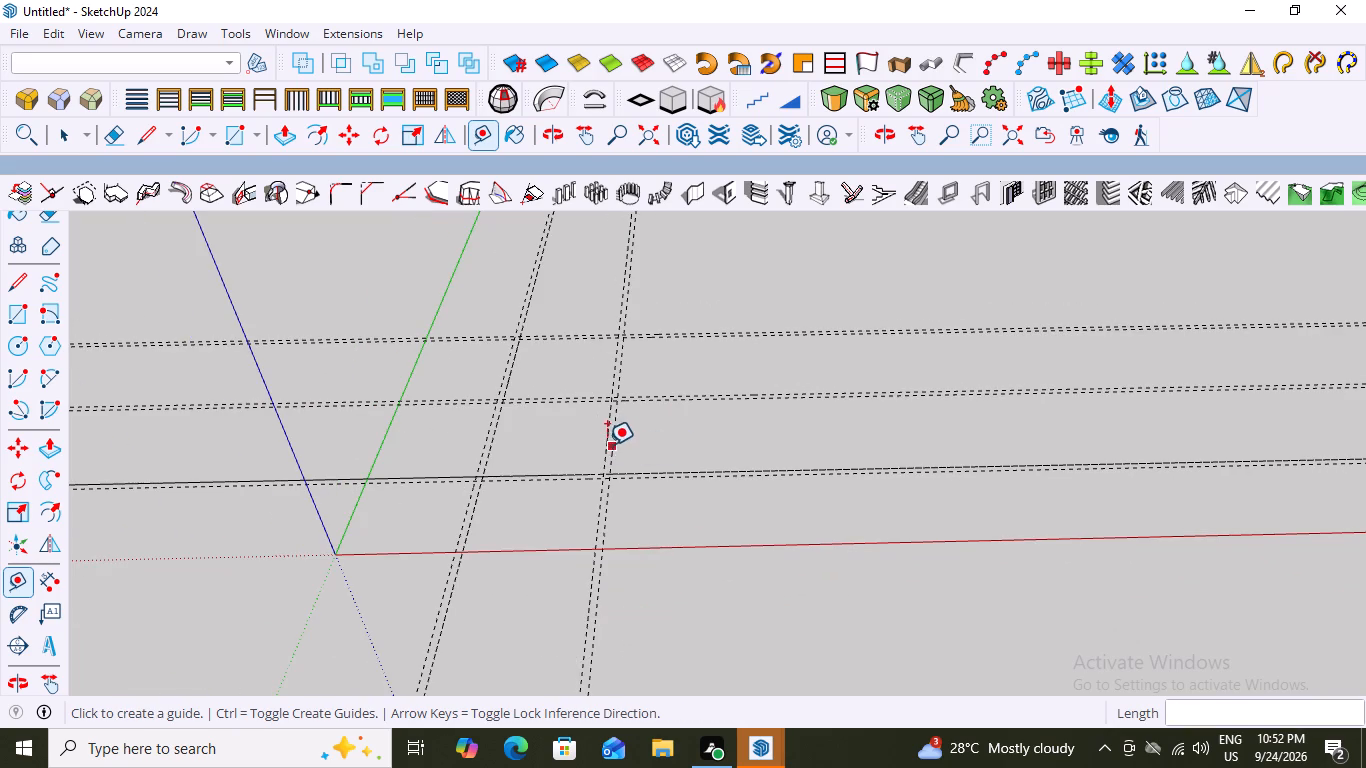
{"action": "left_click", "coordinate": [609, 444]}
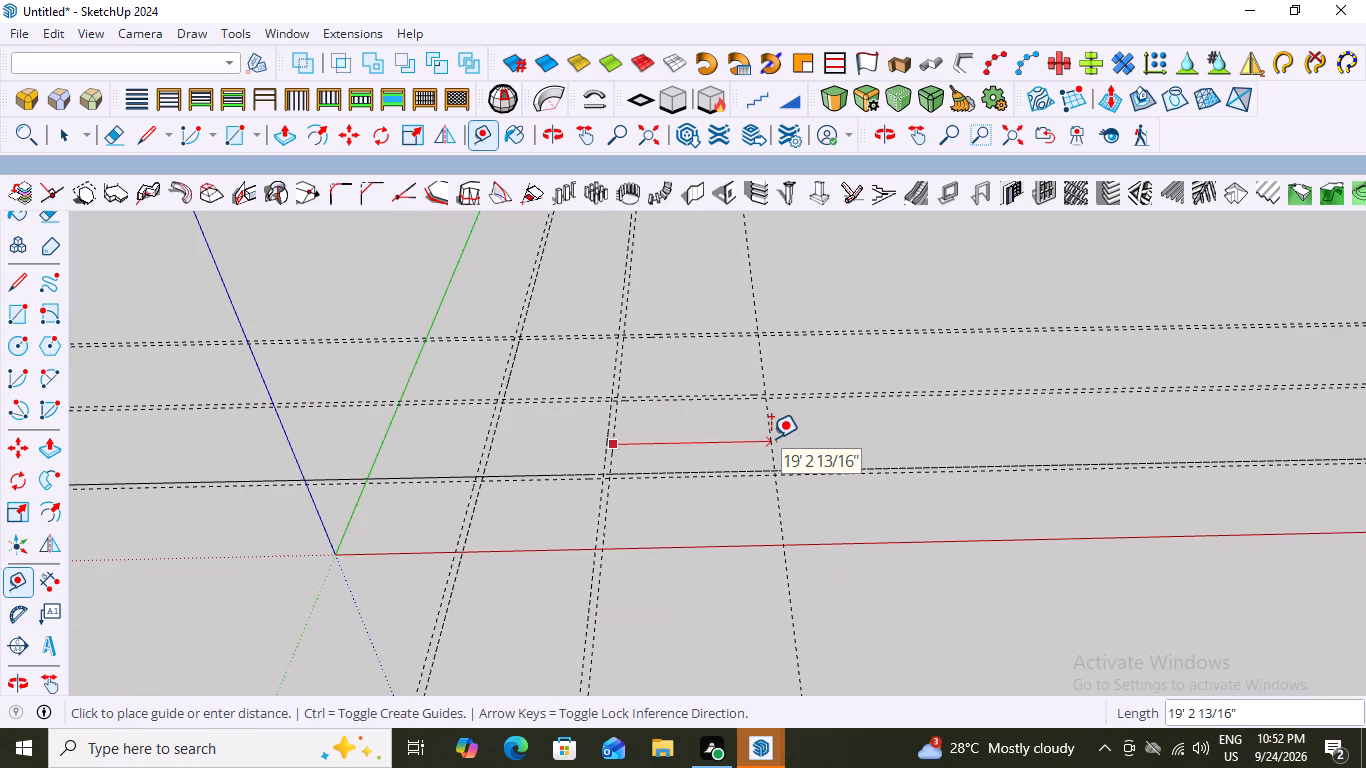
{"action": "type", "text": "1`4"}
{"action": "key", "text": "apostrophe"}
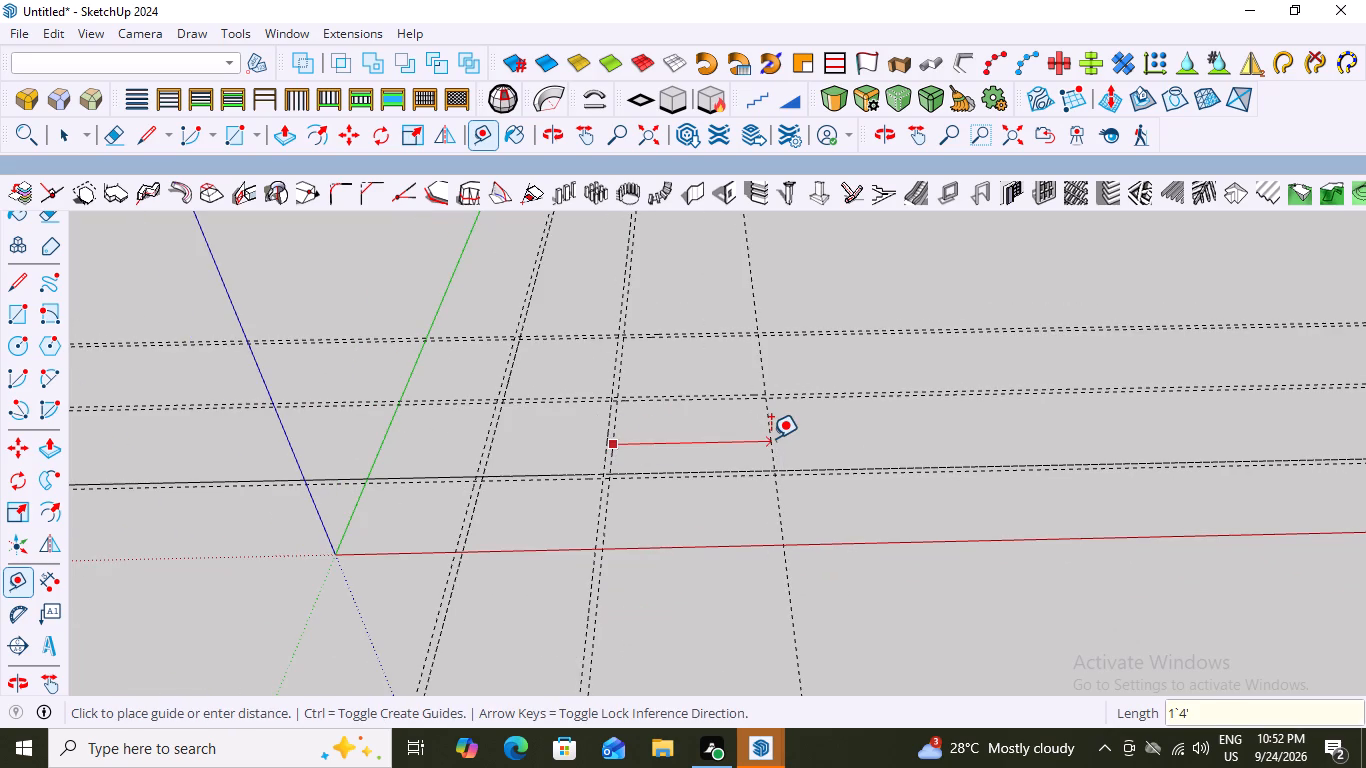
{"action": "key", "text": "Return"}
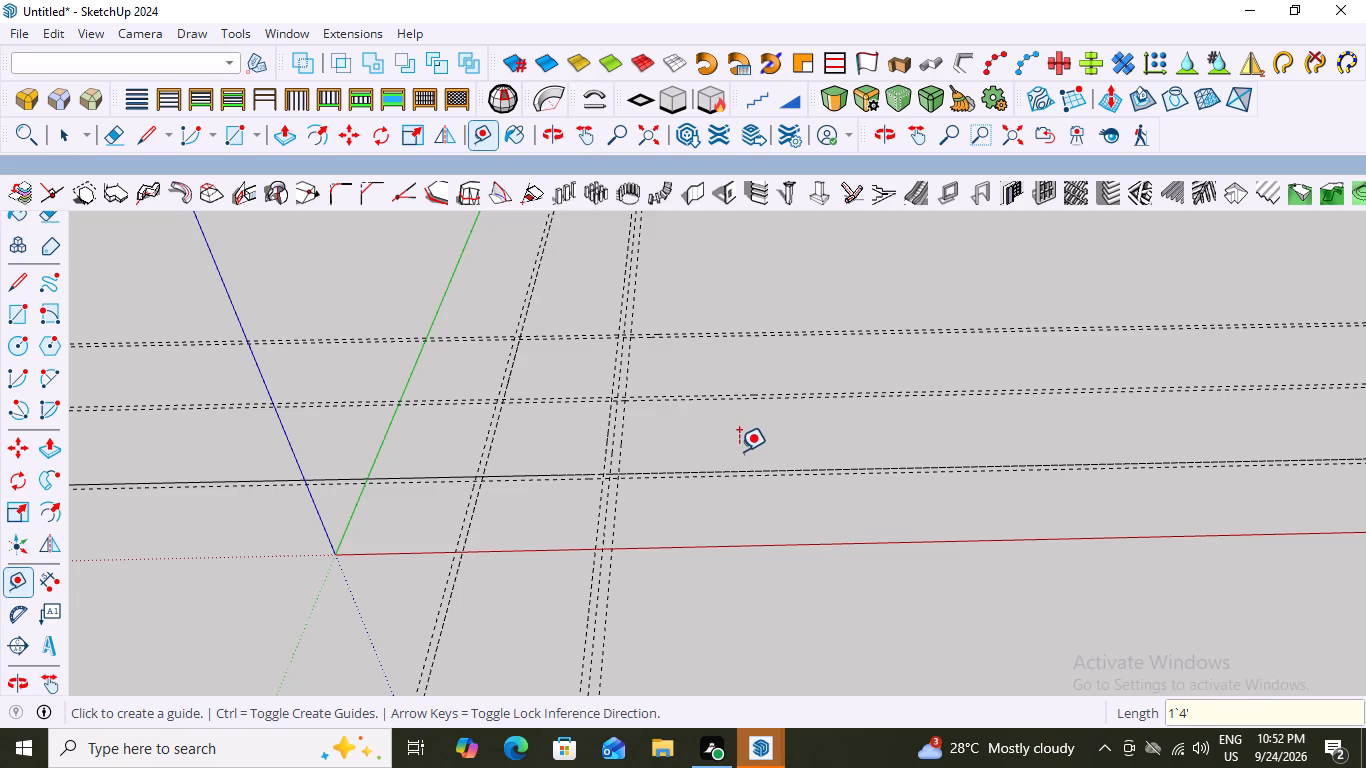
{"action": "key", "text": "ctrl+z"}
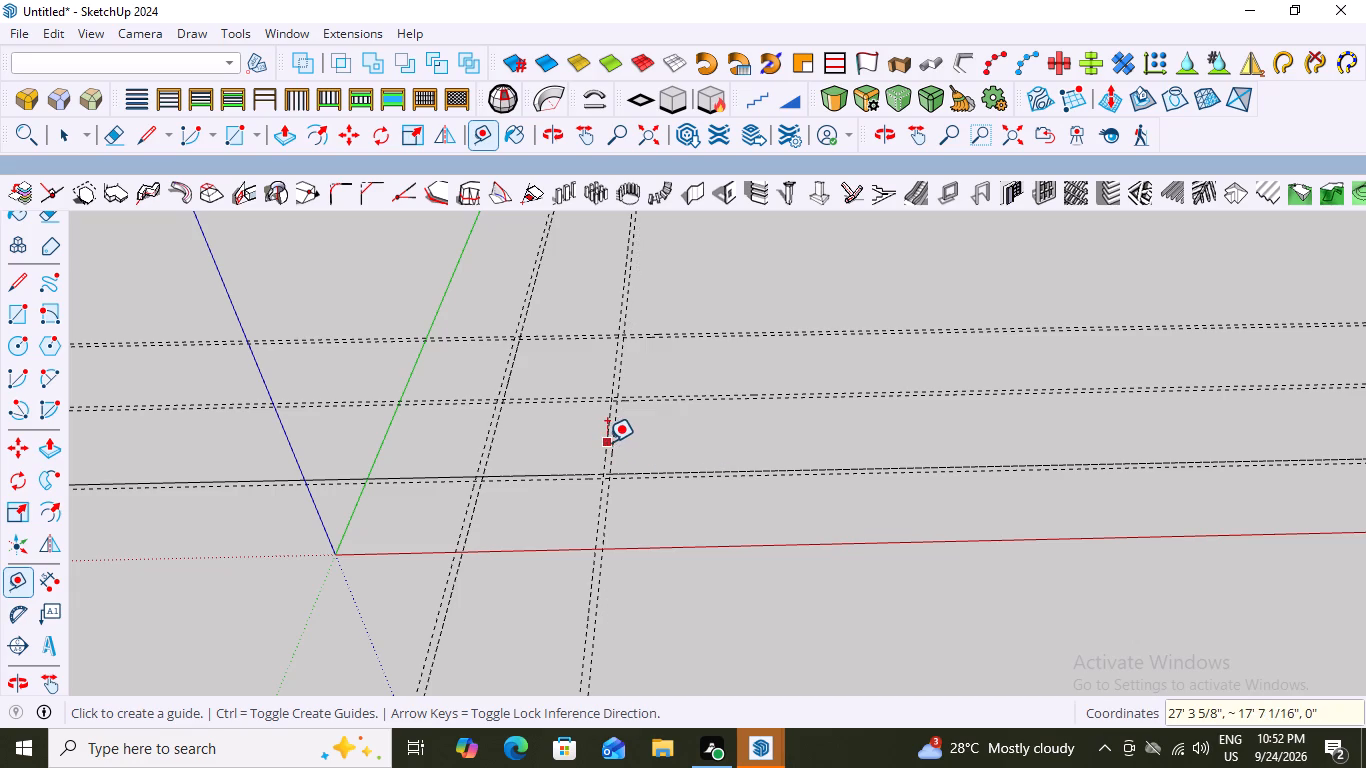
Add a third green-axis-parallel pair, with one guide 14' beyond the second pair's outer guide and another 9" farther out.
{"action": "left_click", "coordinate": [608, 445]}
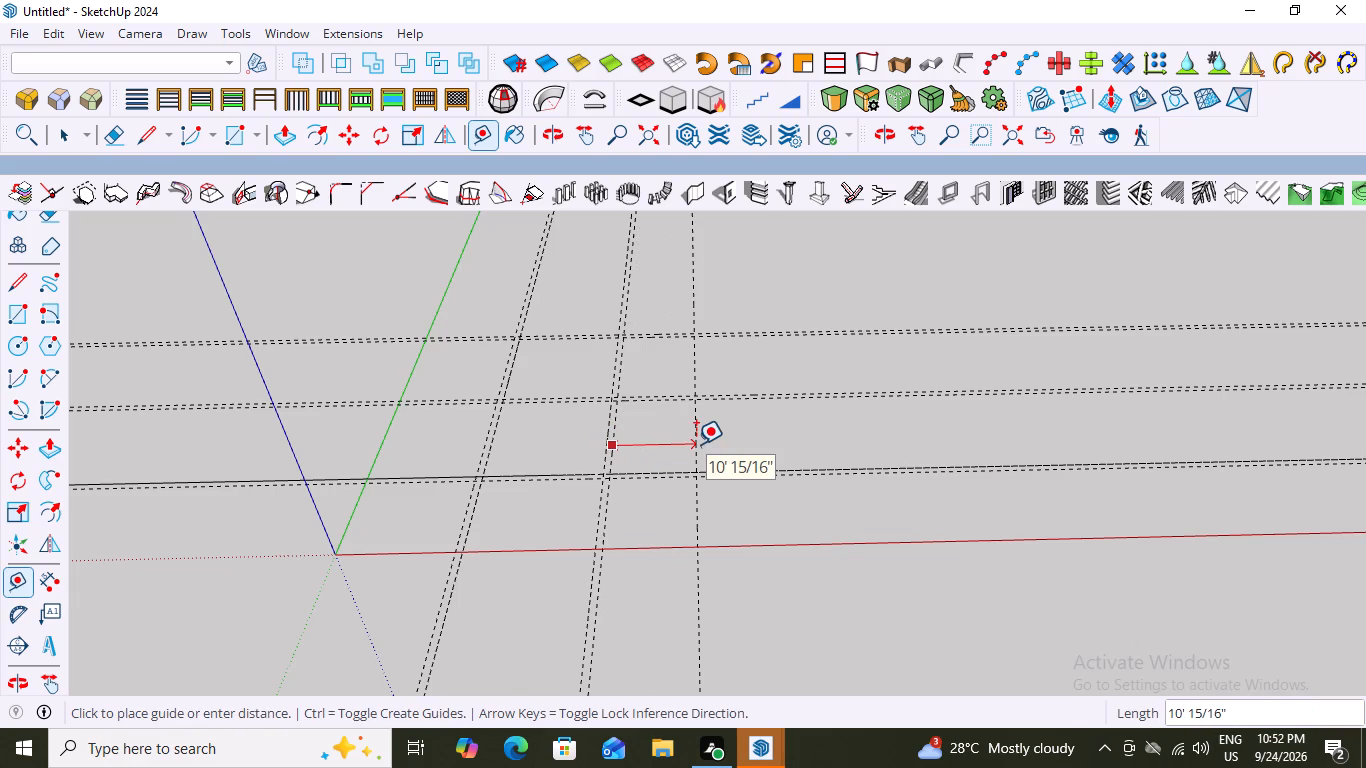
{"action": "type", "text": "14'"}
{"action": "key", "text": "Return"}
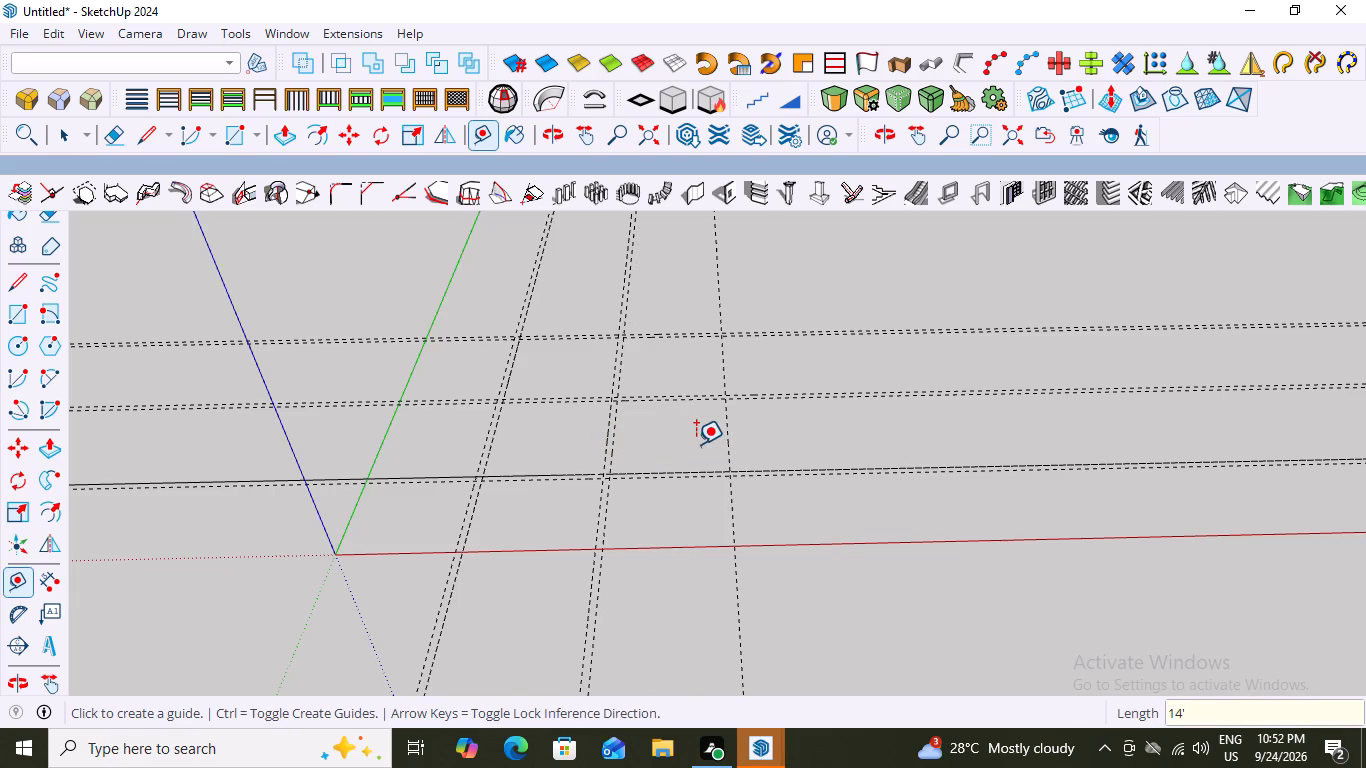
{"action": "left_click", "coordinate": [724, 442]}
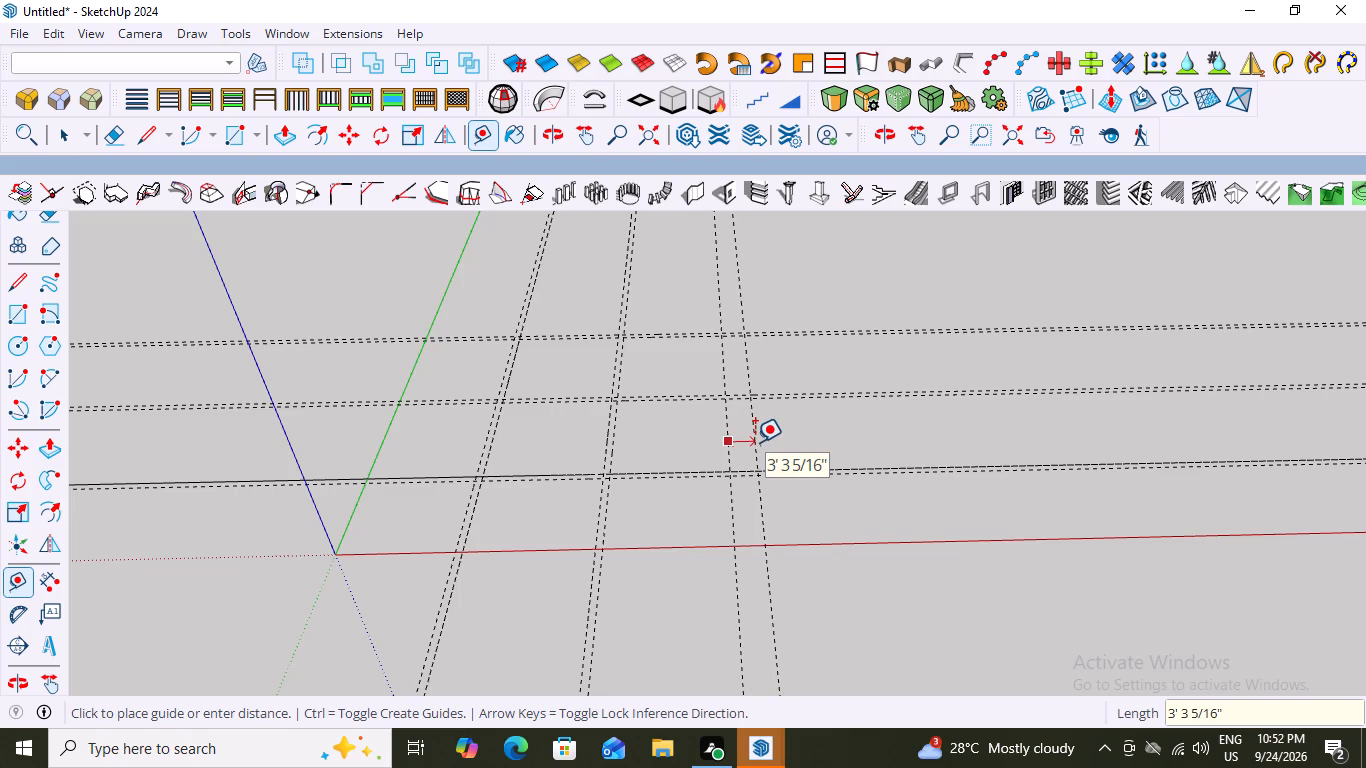
{"action": "type", "text": "9\""}
{"action": "key", "text": "Return"}
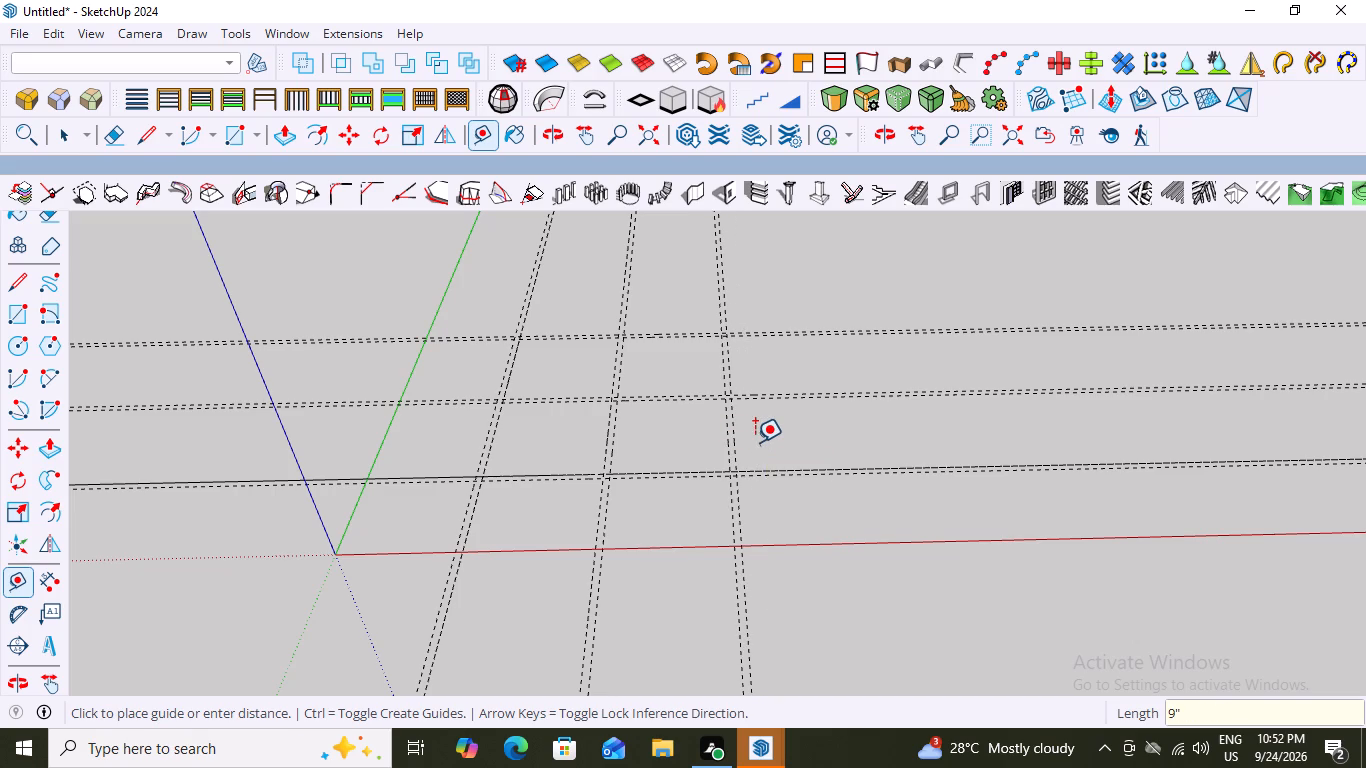
{"action": "key", "text": "space"}
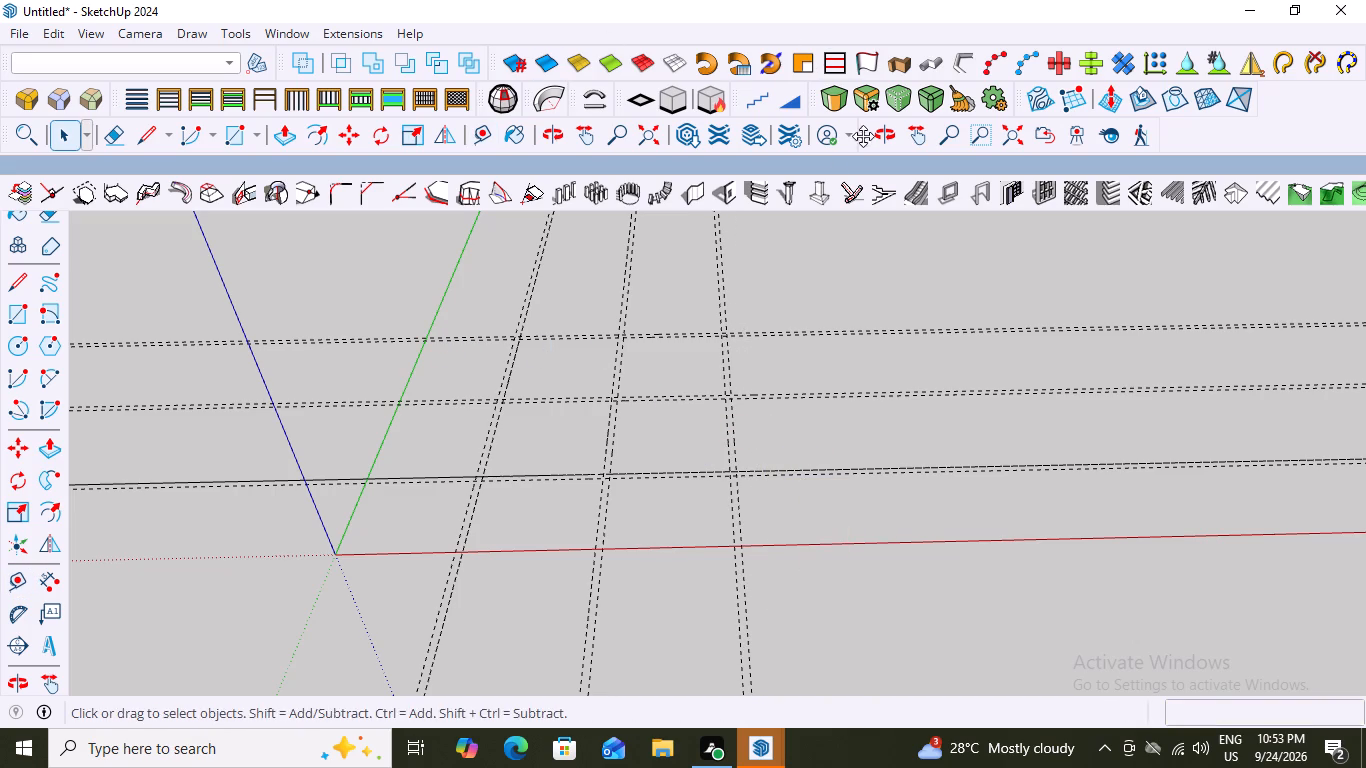
Start creating a vertical wall with a wall thickness of 9" and a wall height of 10'.
{"action": "scroll", "coordinate": [509, 325], "scroll_direction": "up", "scroll_amount": 10}
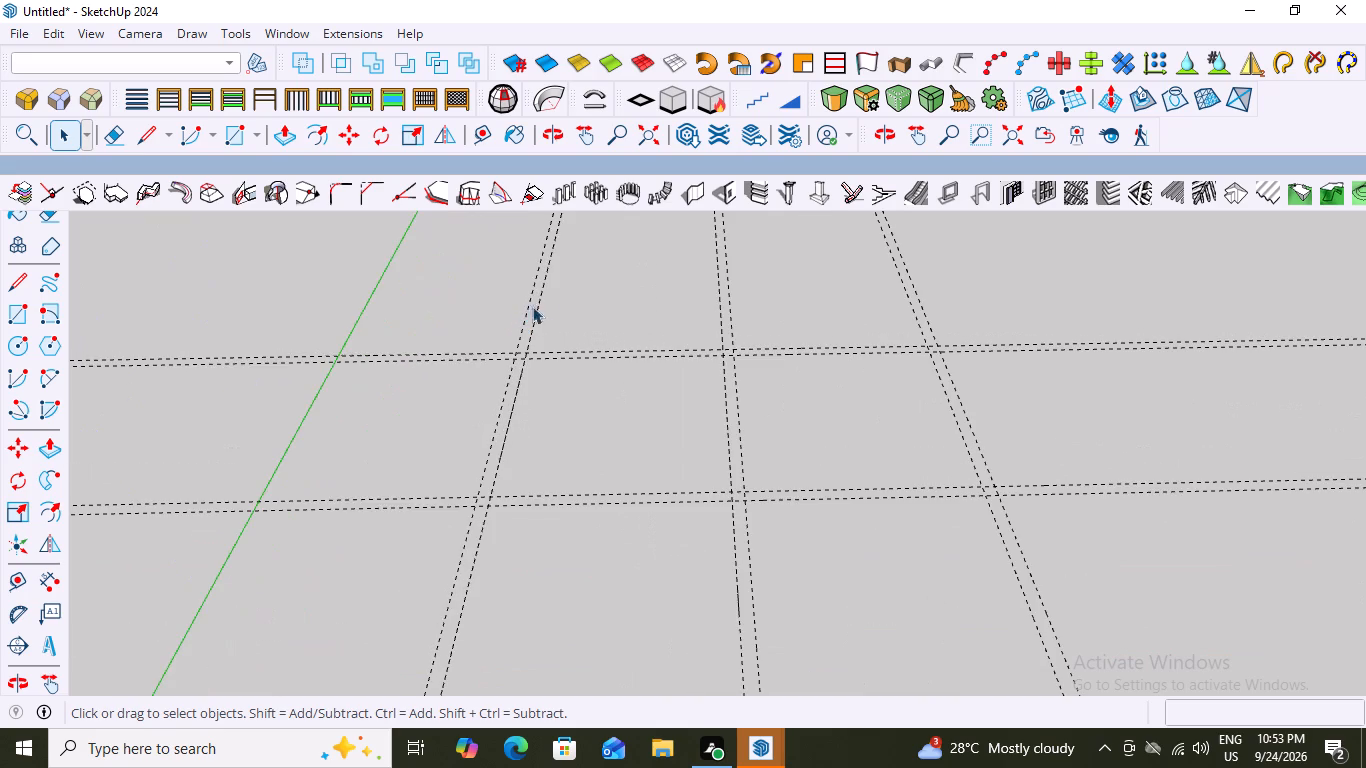
{"action": "scroll", "coordinate": [557, 289], "scroll_direction": "down", "scroll_amount": 8}
{"action": "scroll", "coordinate": [517, 316], "scroll_direction": "up", "scroll_amount": 10}
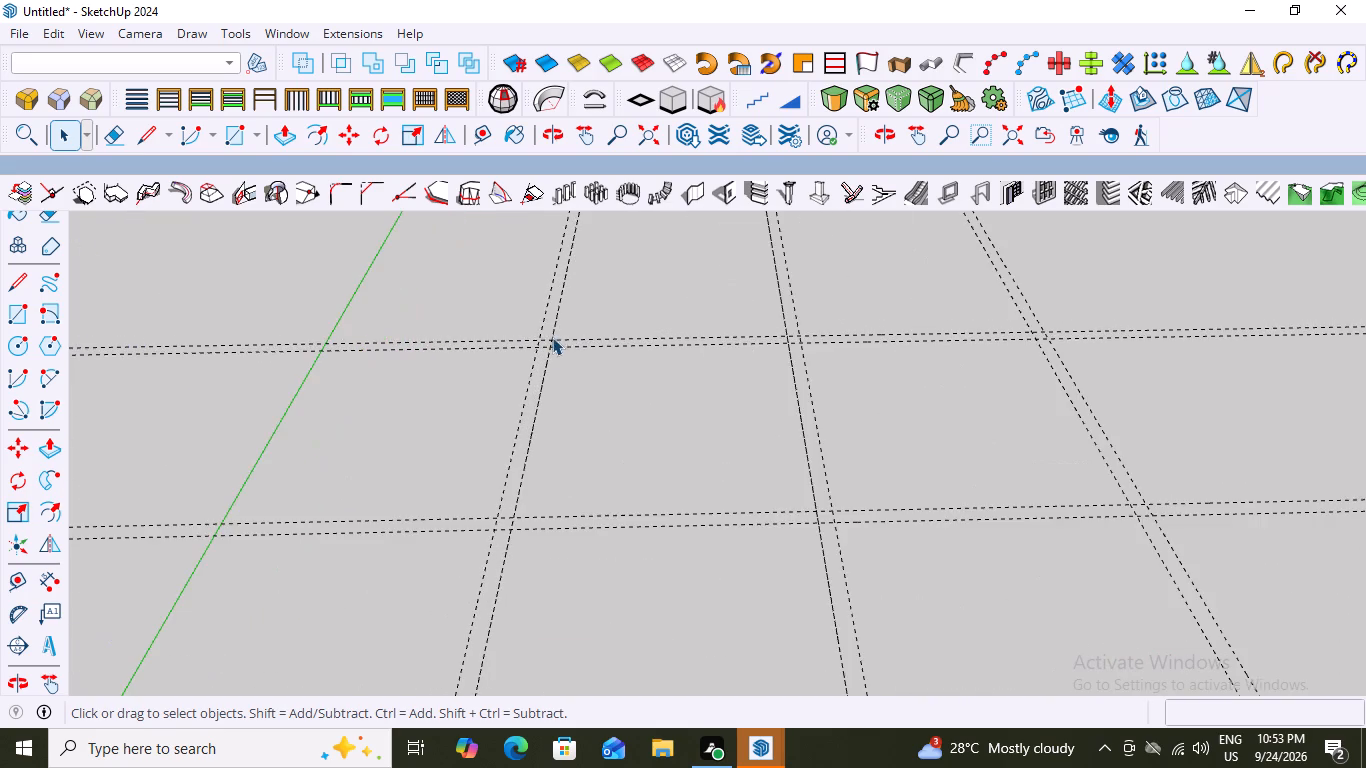
{"action": "scroll", "coordinate": [547, 343], "scroll_direction": "up", "scroll_amount": 3}
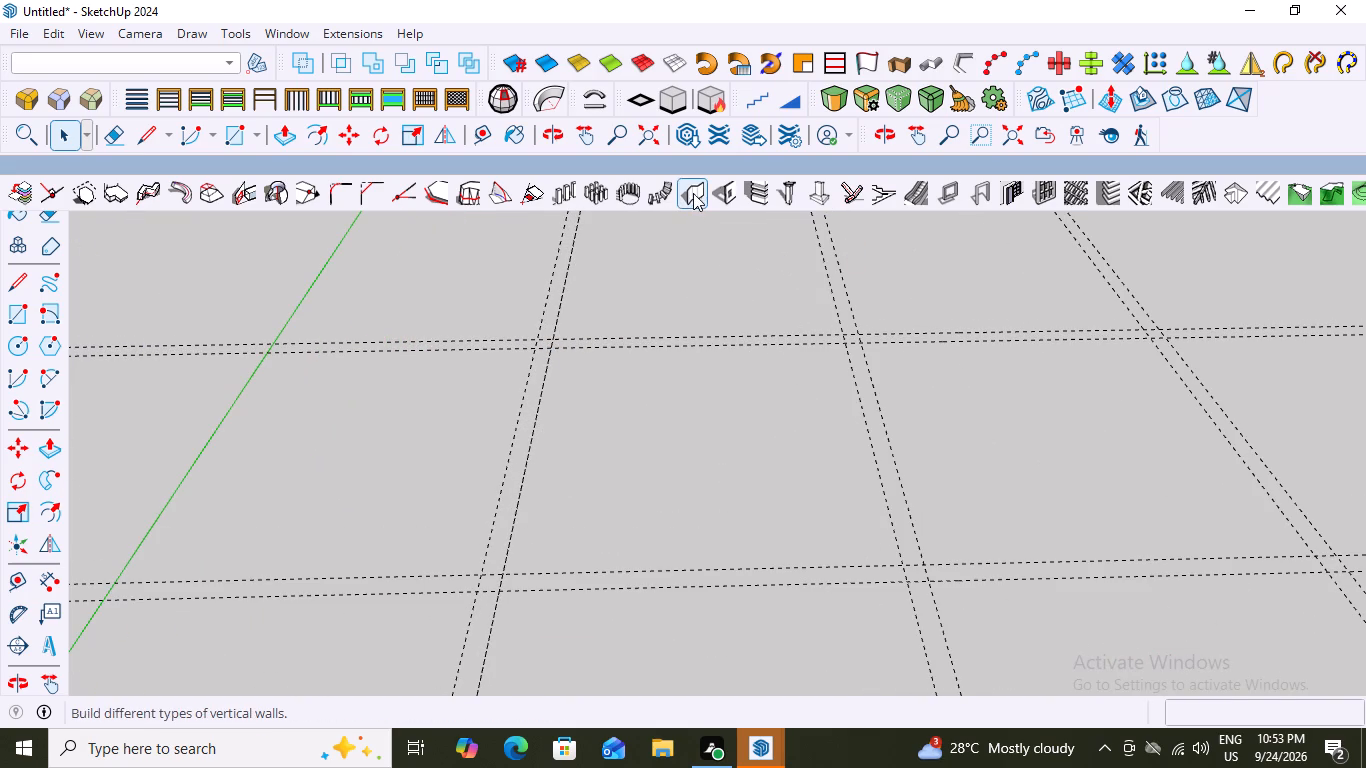
{"action": "left_click", "coordinate": [693, 193]}
{"action": "double_click", "coordinate": [166, 362]}
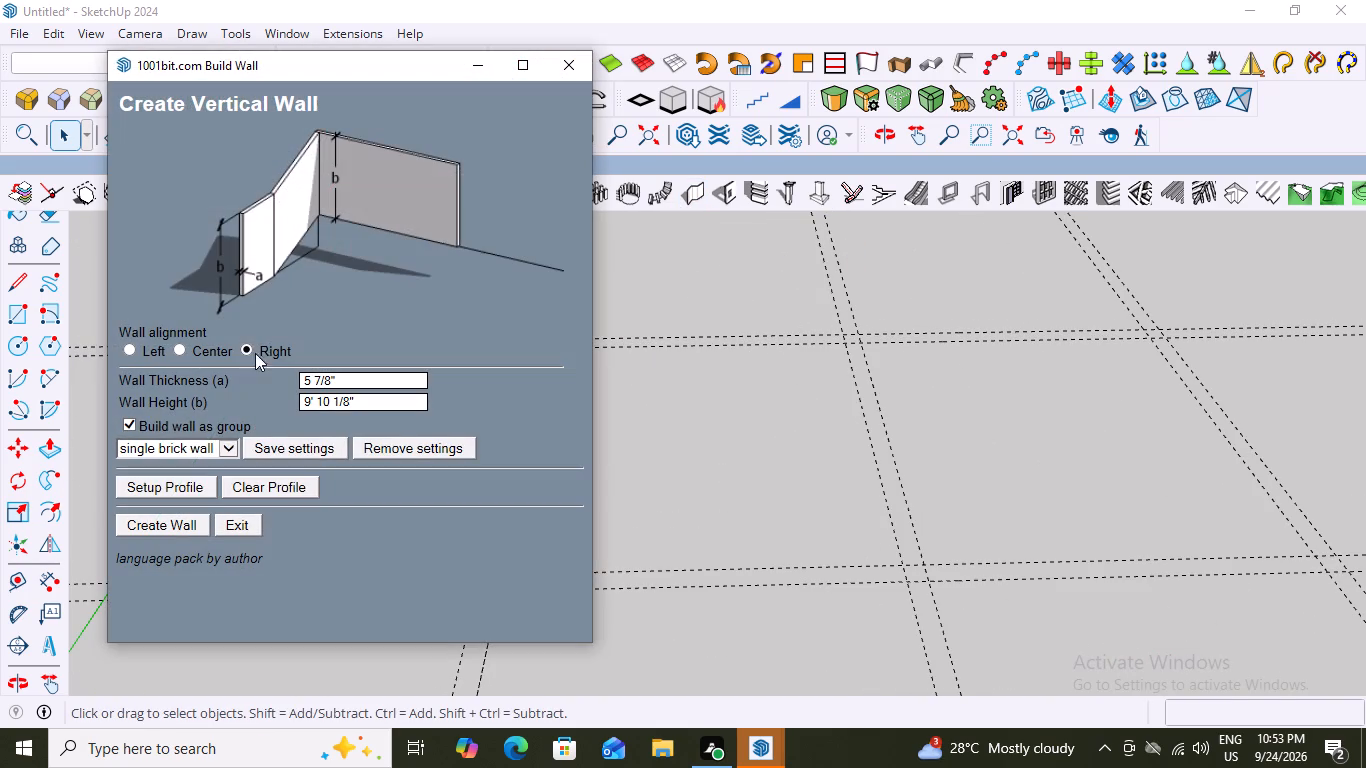
{"action": "left_click", "coordinate": [349, 376]}
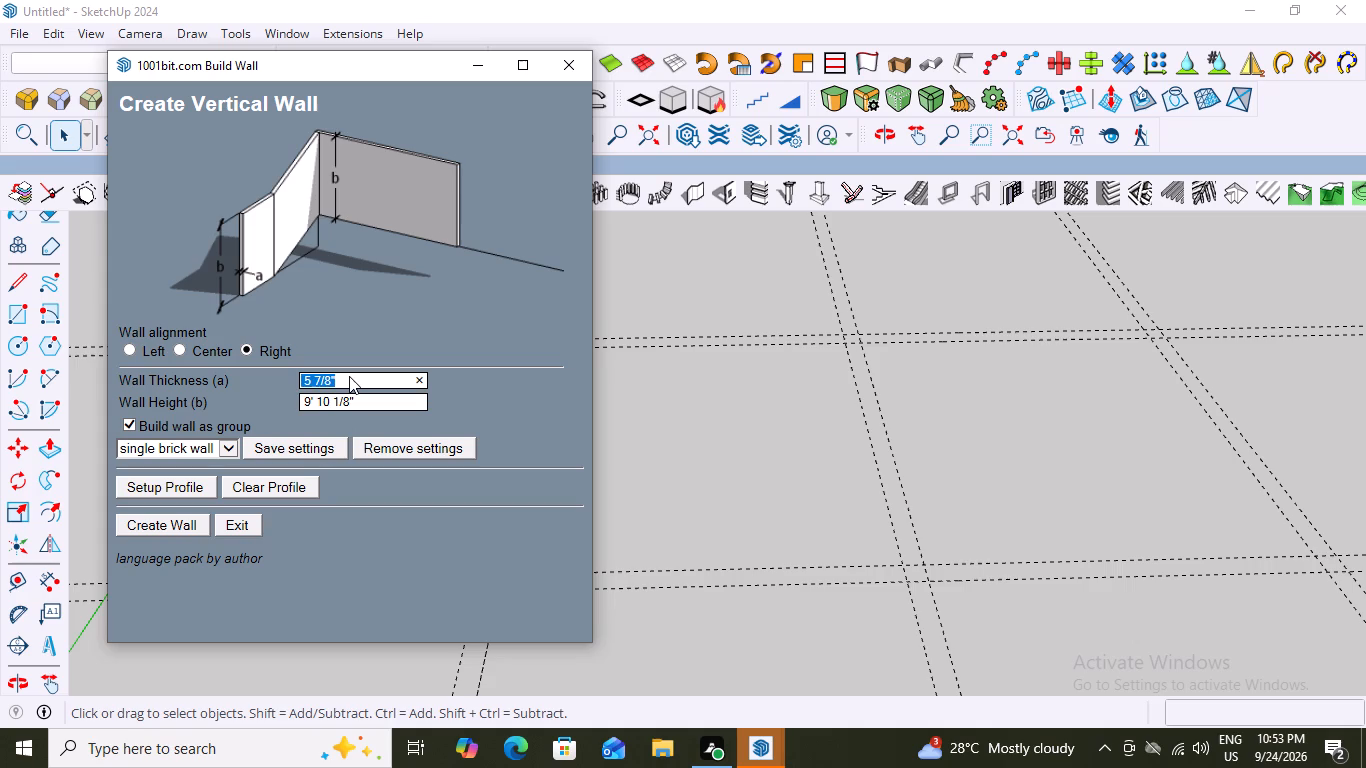
{"action": "key", "text": "BackSpace"}
{"action": "key", "text": "BackSpace"}
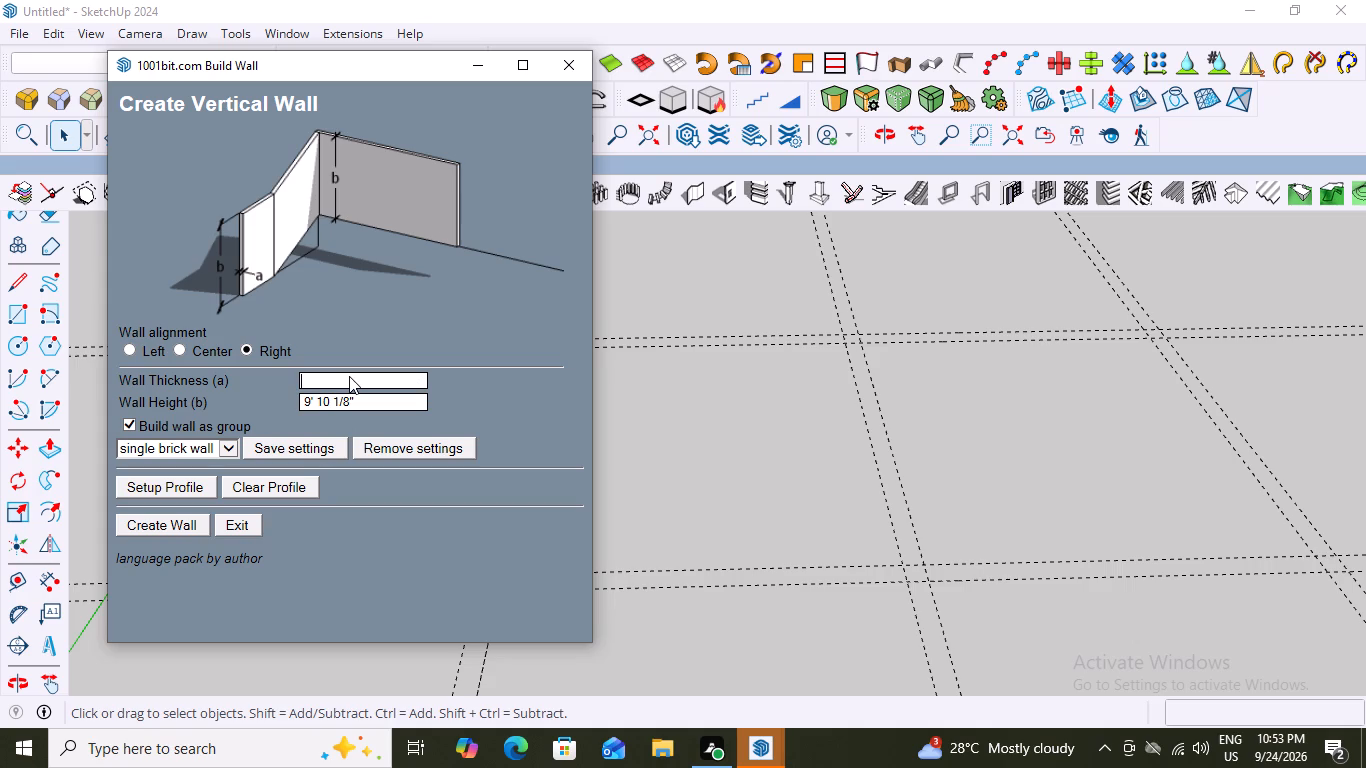
{"action": "key", "text": "9"}
{"action": "key", "text": "shift+quotedbl"}
{"action": "scroll", "coordinate": [372, 419], "scroll_direction": "down", "scroll_amount": 1}
{"action": "left_click", "coordinate": [350, 403]}
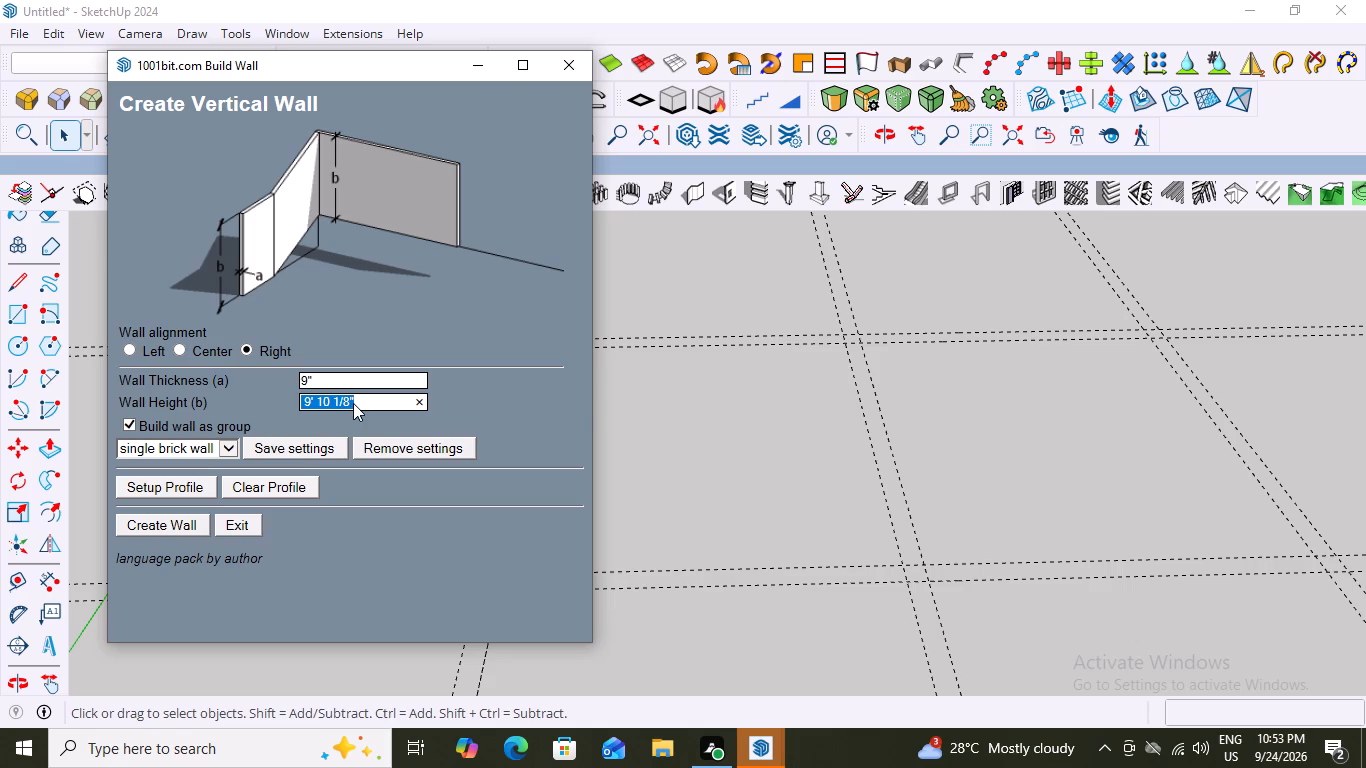
{"action": "key", "text": "BackSpace"}
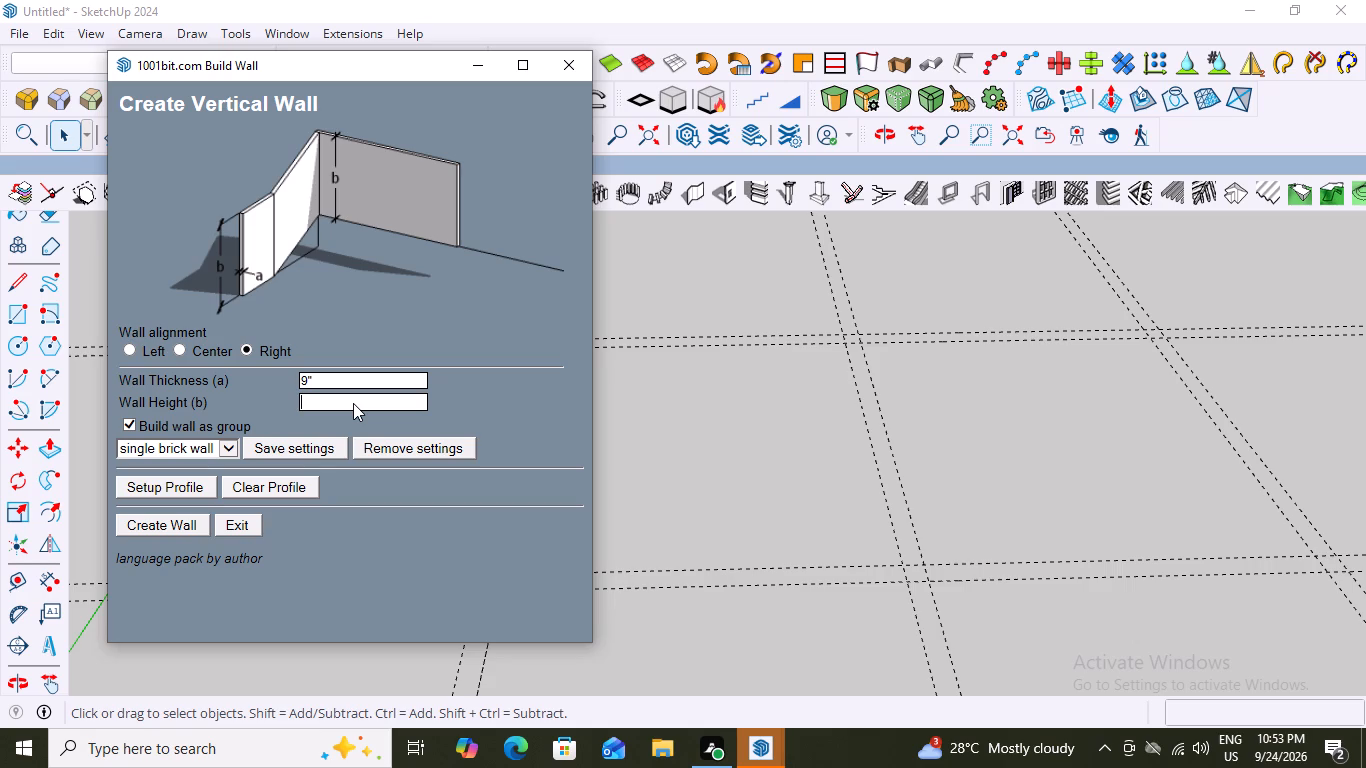
{"action": "key", "text": "1"}
{"action": "key", "text": "0"}
{"action": "key", "text": "apostrophe"}
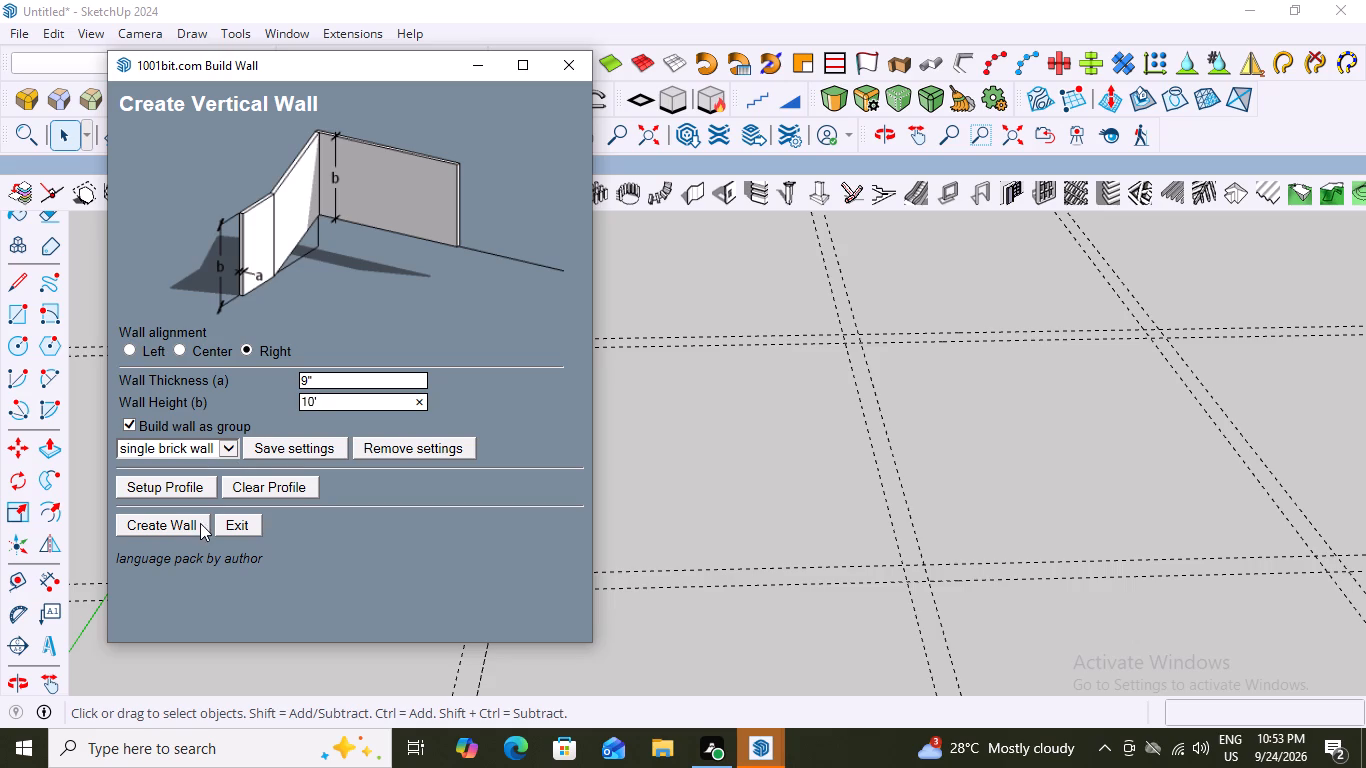
{"action": "left_click", "coordinate": [187, 520]}
Run the wall's first segment 30' 3" along the guide nearest the green axis, from the outermost red-axis-parallel guide to the one nearest the red axis.
{"action": "scroll", "coordinate": [507, 496], "scroll_direction": "down", "scroll_amount": 4}
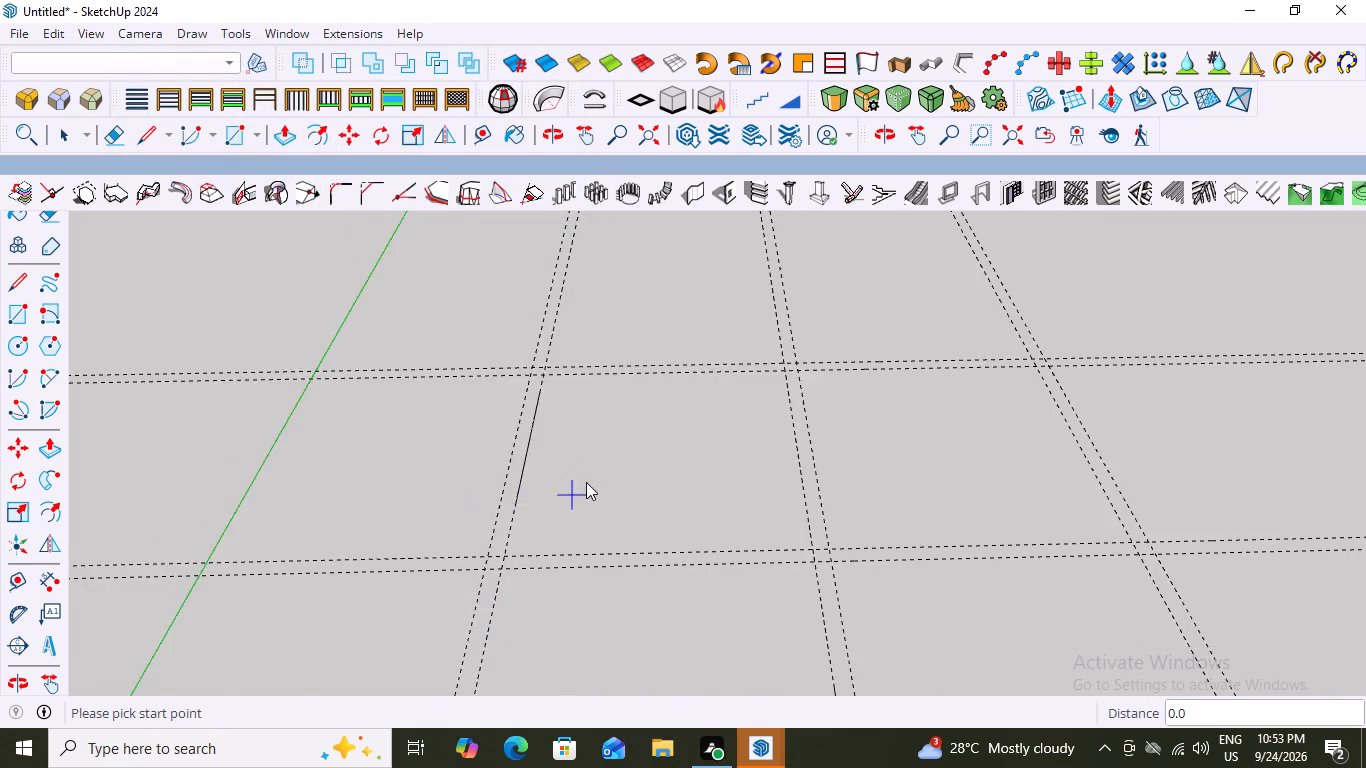
{"action": "scroll", "coordinate": [586, 482], "scroll_direction": "down", "scroll_amount": 11}
{"action": "scroll", "coordinate": [506, 420], "scroll_direction": "up", "scroll_amount": 5}
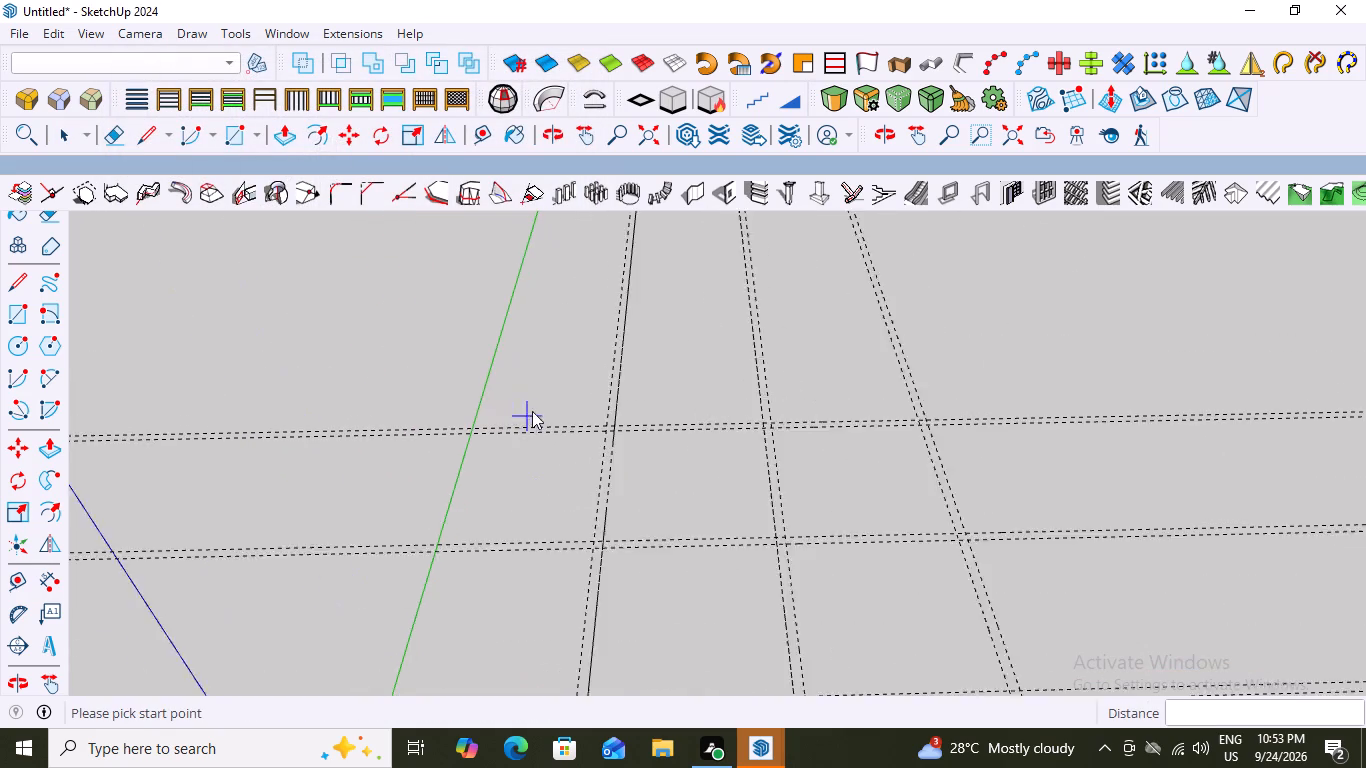
{"action": "scroll", "coordinate": [532, 411], "scroll_direction": "up", "scroll_amount": 4}
{"action": "scroll", "coordinate": [634, 435], "scroll_direction": "up", "scroll_amount": 15}
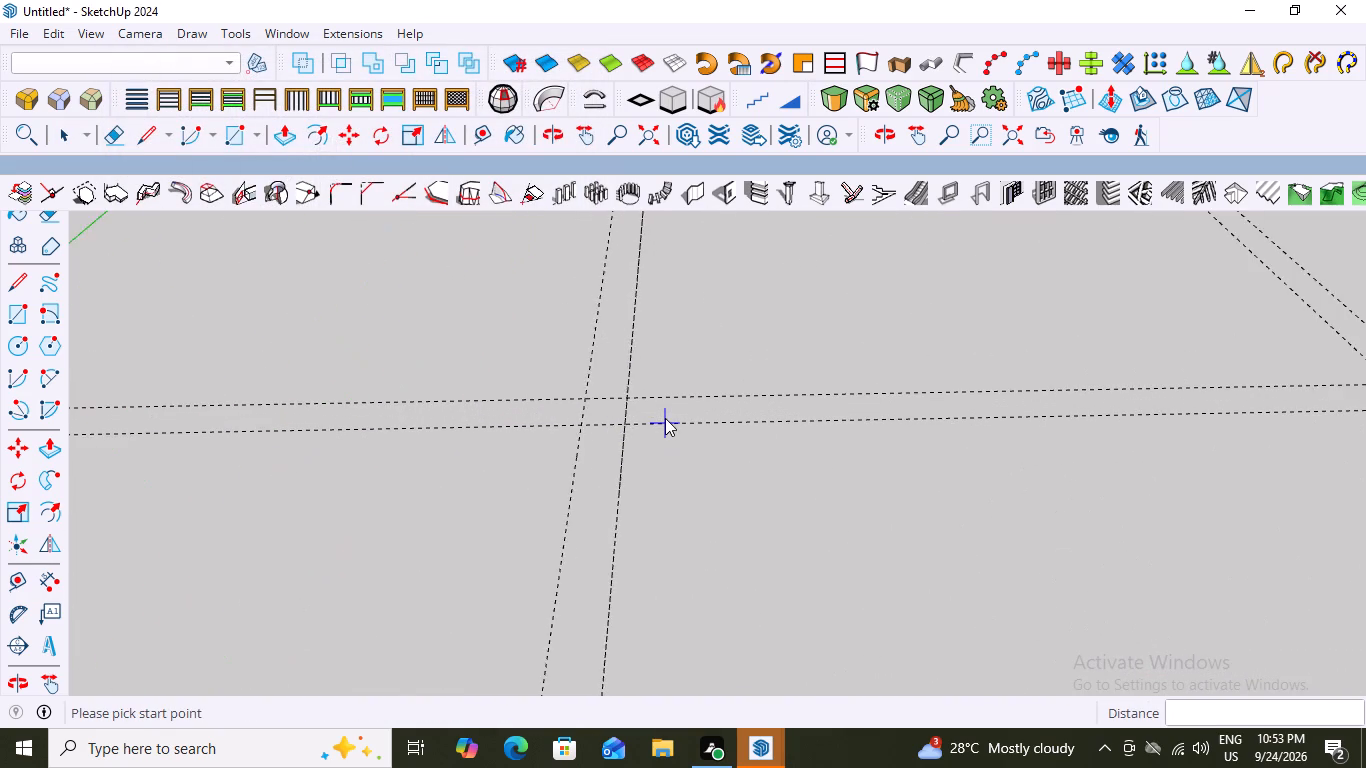
{"action": "scroll", "coordinate": [665, 418], "scroll_direction": "up", "scroll_amount": 4}
{"action": "scroll", "coordinate": [586, 397], "scroll_direction": "up", "scroll_amount": 9}
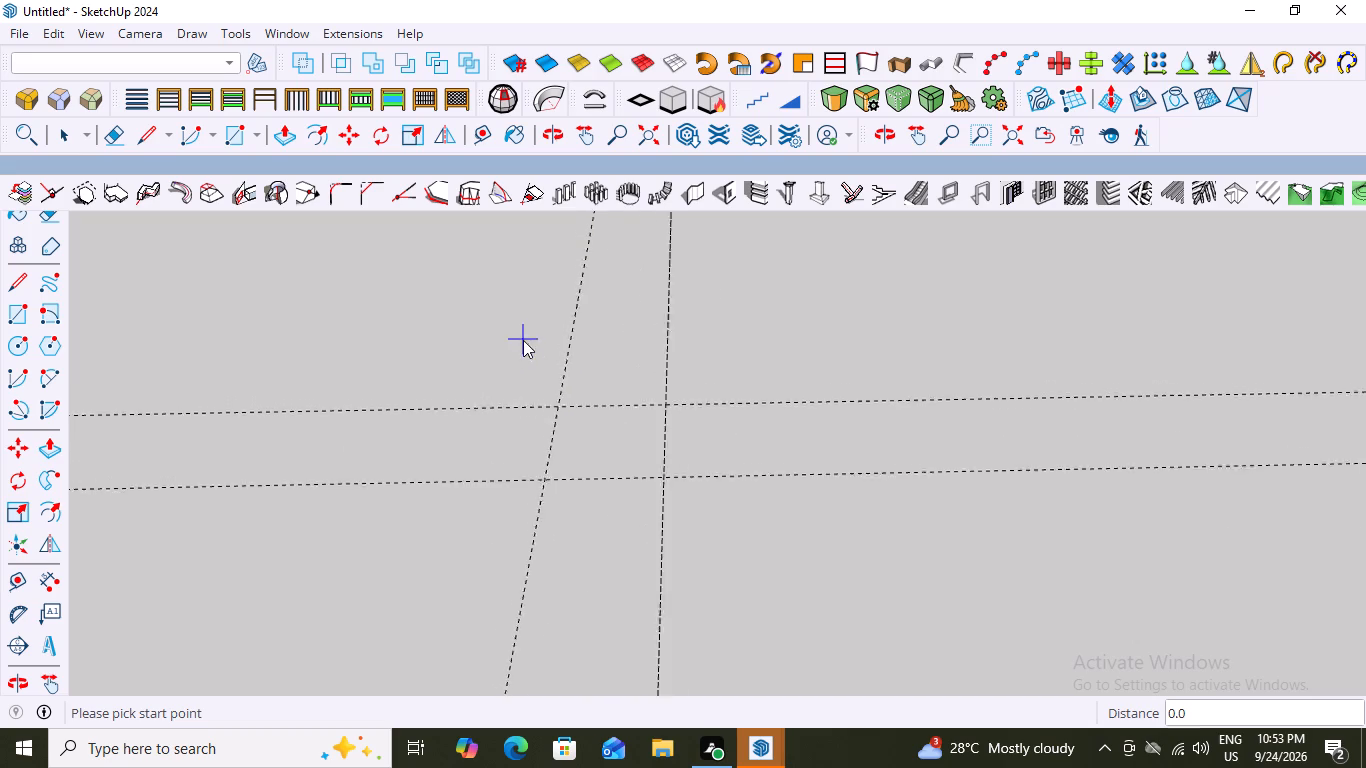
{"action": "scroll", "coordinate": [523, 340], "scroll_direction": "up", "scroll_amount": 2}
{"action": "scroll", "coordinate": [596, 477], "scroll_direction": "up", "scroll_amount": 7}
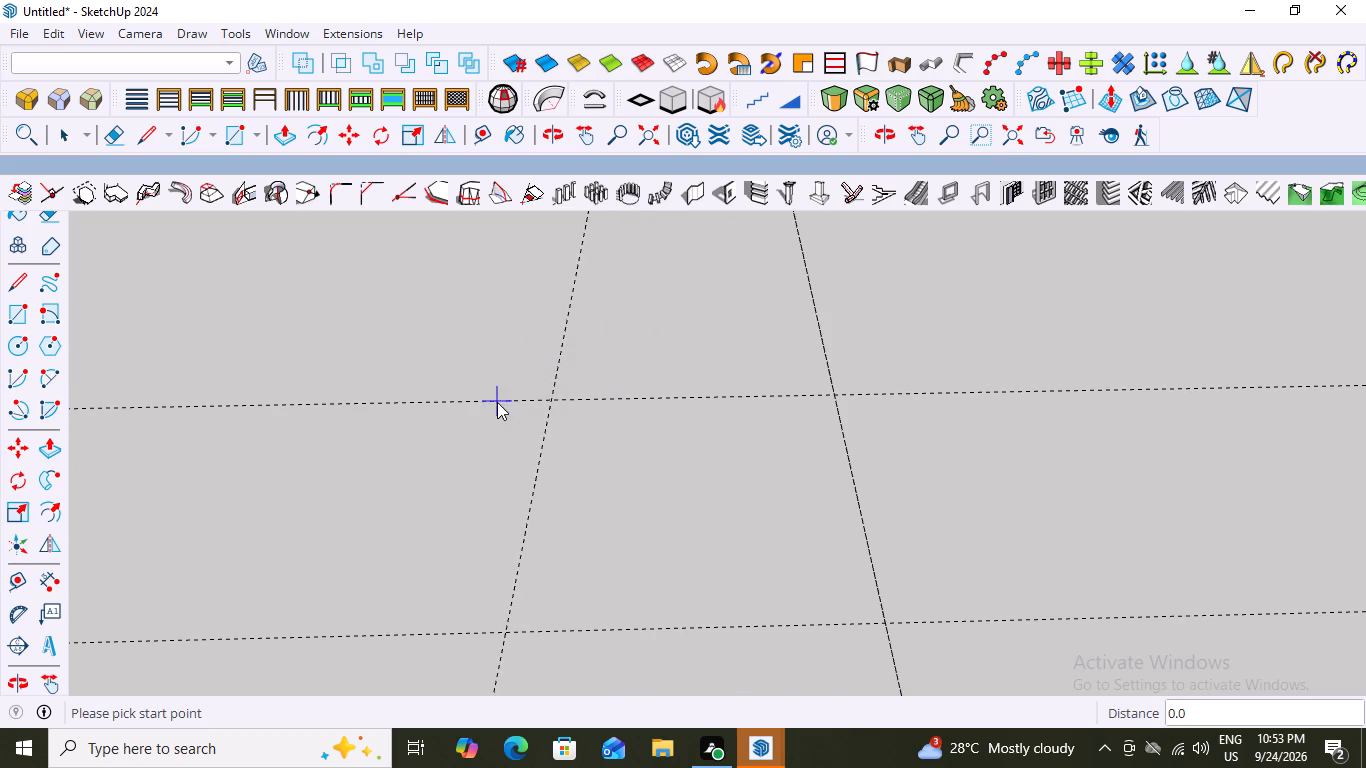
{"action": "left_click_drag", "start_coordinate": [551, 399], "coordinate": [547, 415]}
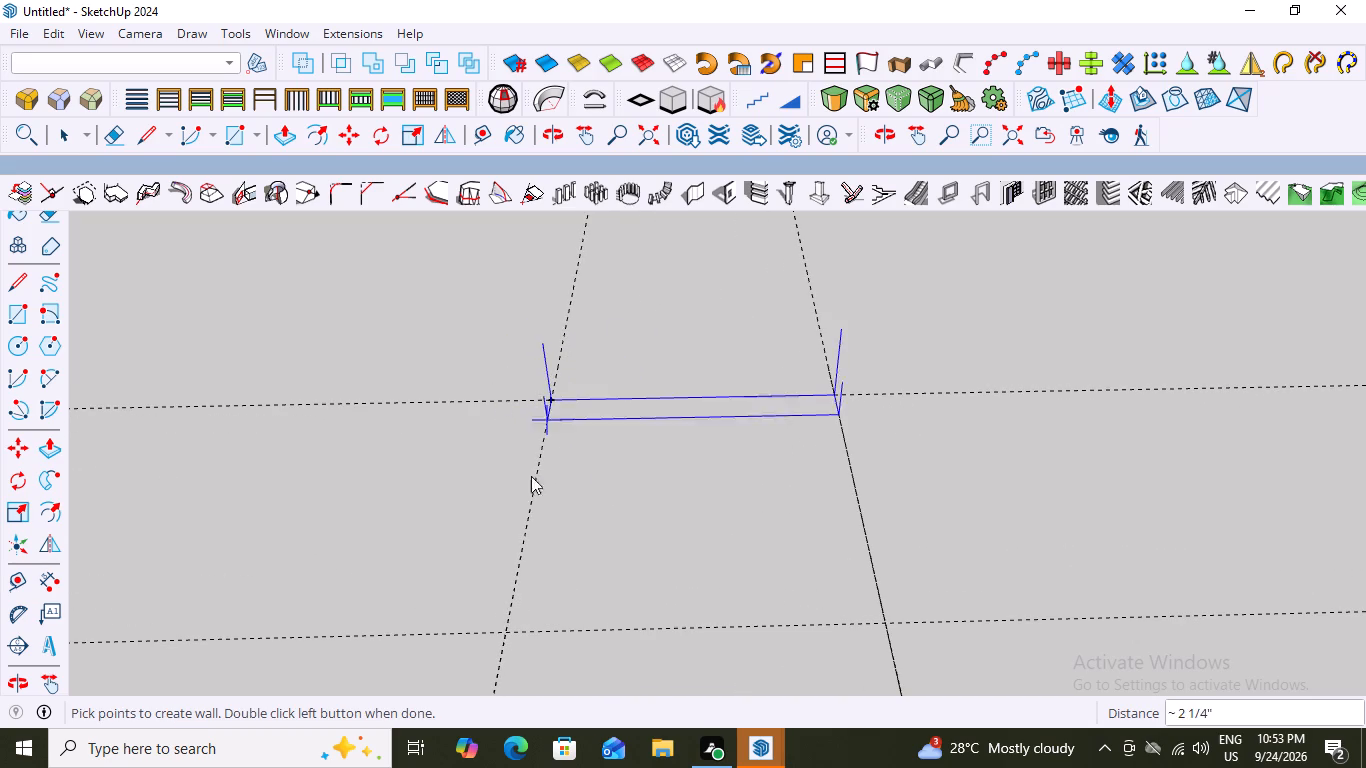
{"action": "scroll", "coordinate": [613, 492], "scroll_direction": "down", "scroll_amount": 20}
{"action": "scroll", "coordinate": [613, 492], "scroll_direction": "down", "scroll_amount": 4}
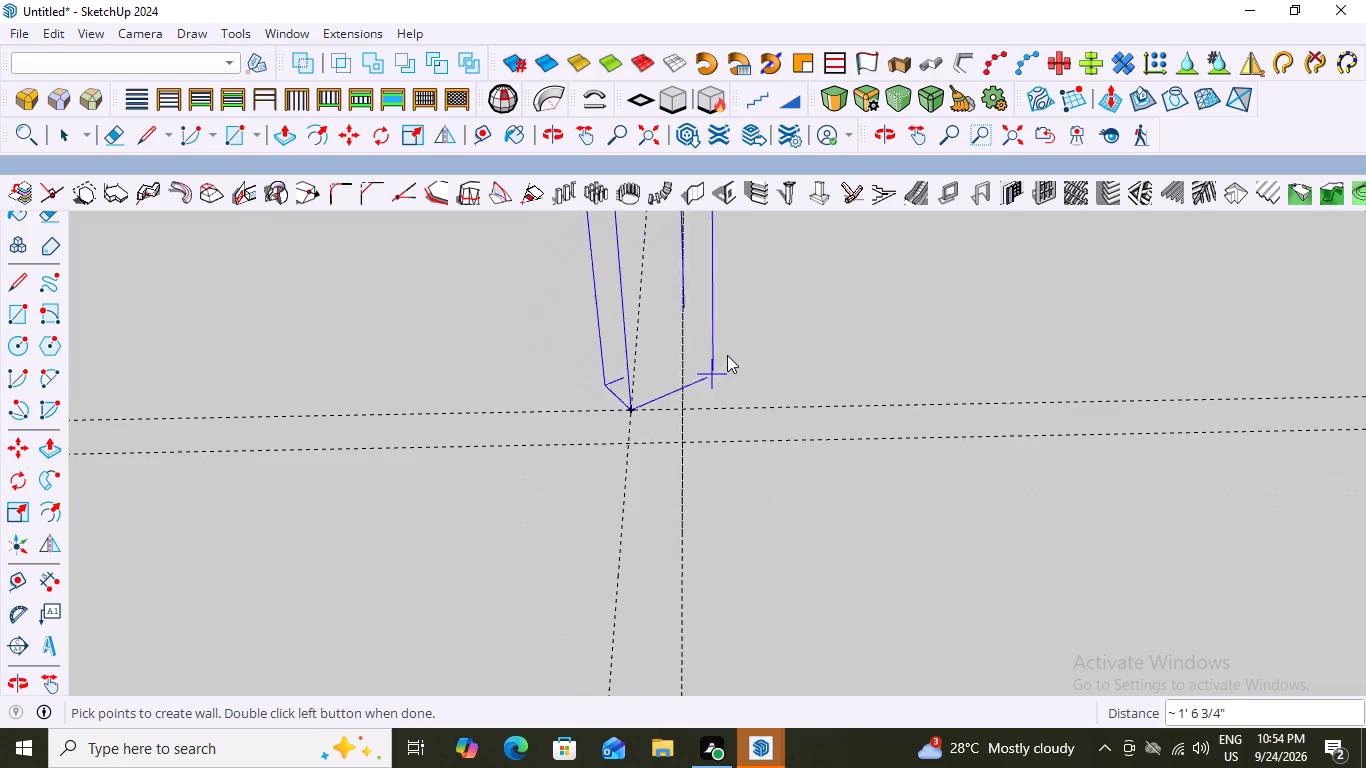
{"action": "scroll", "coordinate": [727, 355], "scroll_direction": "down", "scroll_amount": 20}
{"action": "scroll", "coordinate": [727, 355], "scroll_direction": "down", "scroll_amount": 5}
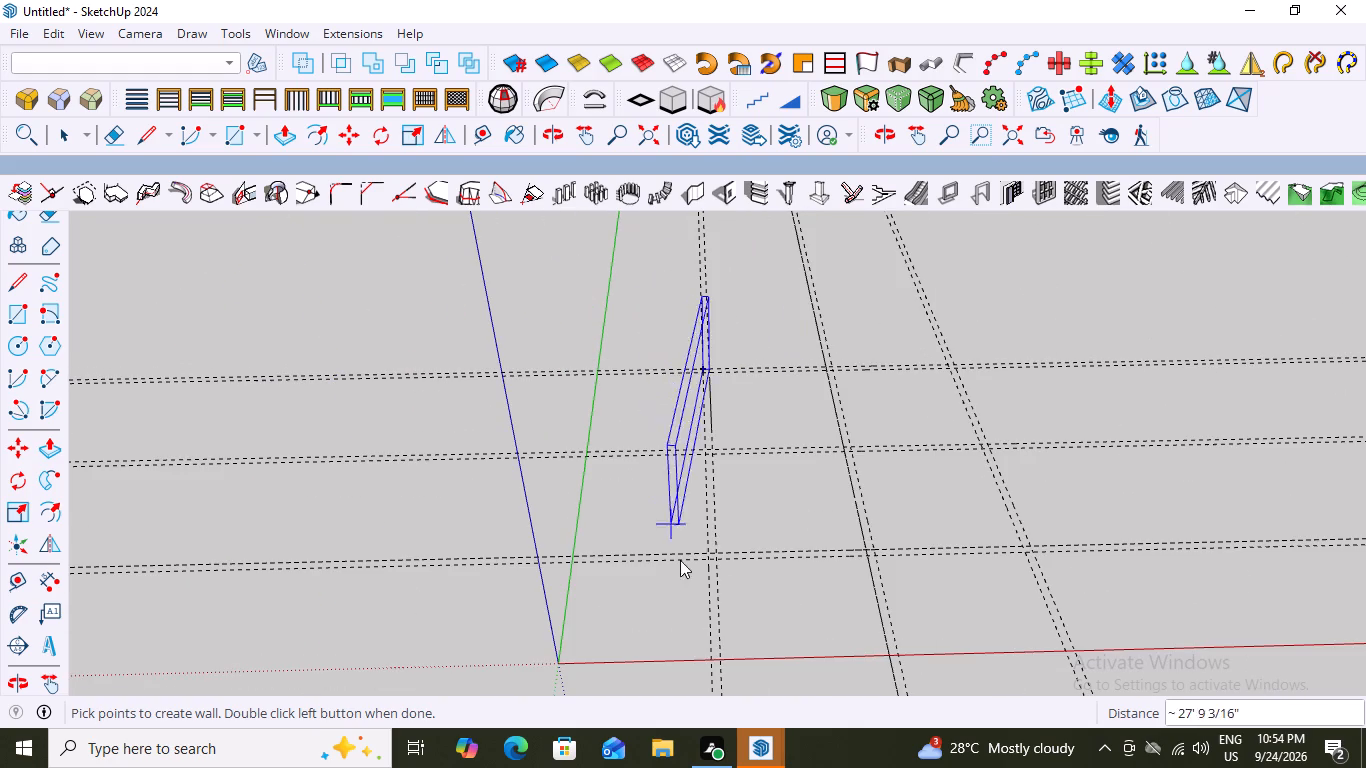
{"action": "scroll", "coordinate": [722, 604], "scroll_direction": "up", "scroll_amount": 20}
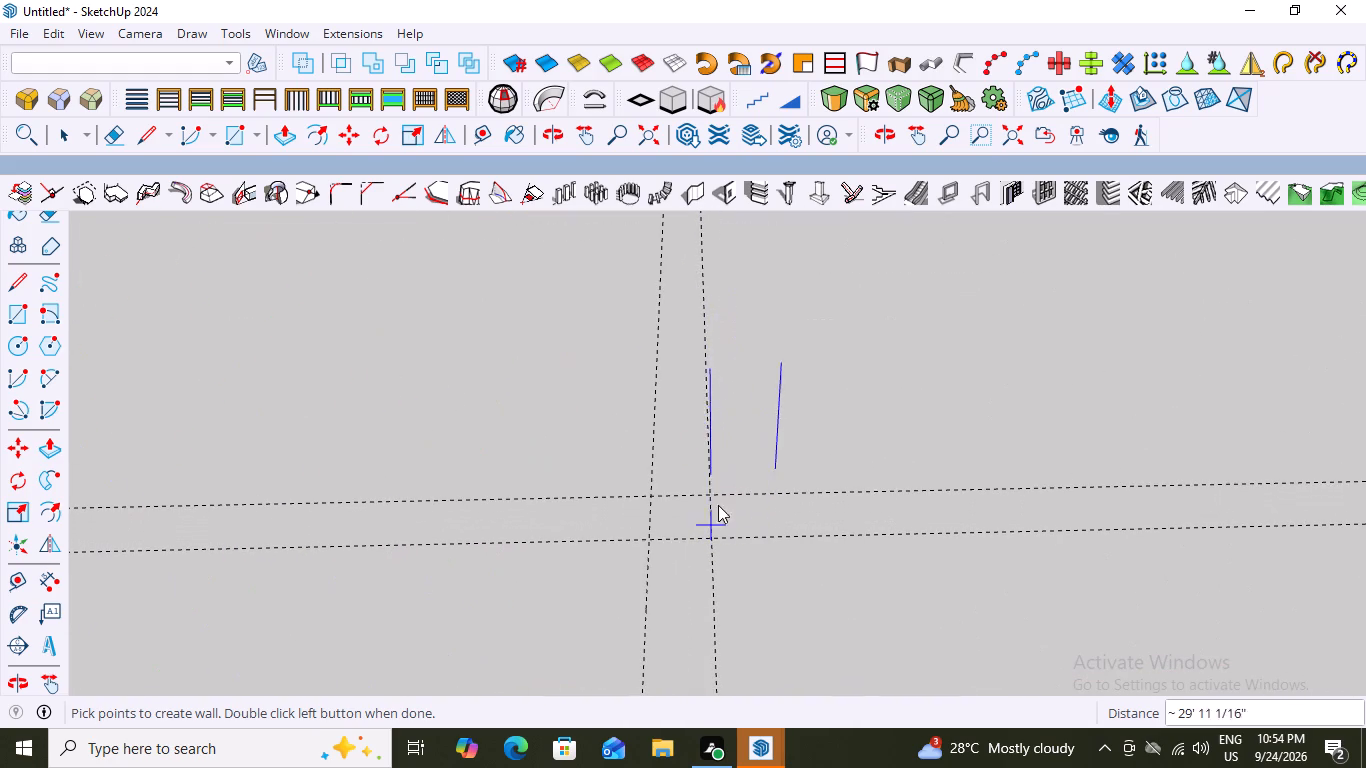
{"action": "left_click", "coordinate": [649, 537]}
Extend the wall 15' 6" along the guide nearest the red axis, then along the second green-axis-parallel pair's outer guide to the second red-axis-parallel pair's inner guide.
{"action": "scroll", "coordinate": [495, 524], "scroll_direction": "down", "scroll_amount": 20}
{"action": "scroll", "coordinate": [495, 524], "scroll_direction": "down", "scroll_amount": 3}
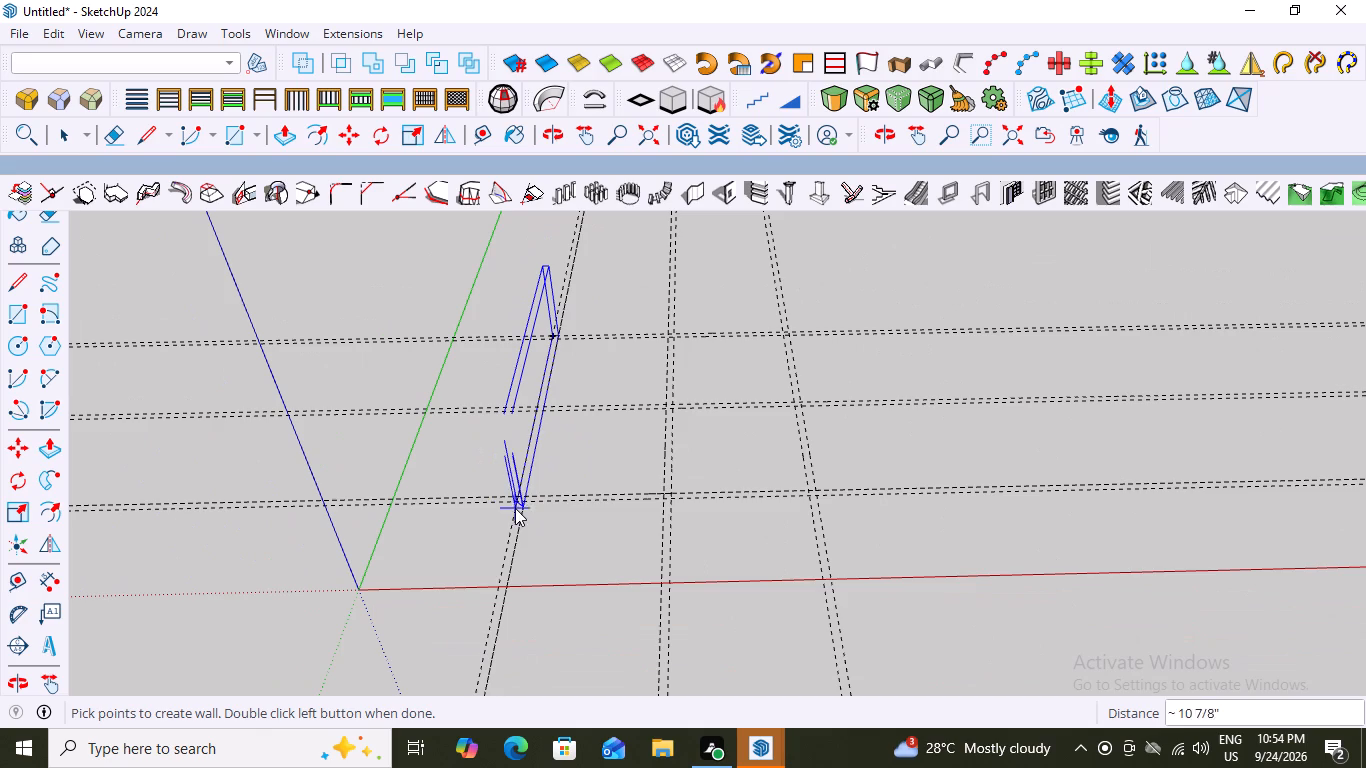
{"action": "scroll", "coordinate": [679, 515], "scroll_direction": "up", "scroll_amount": 14}
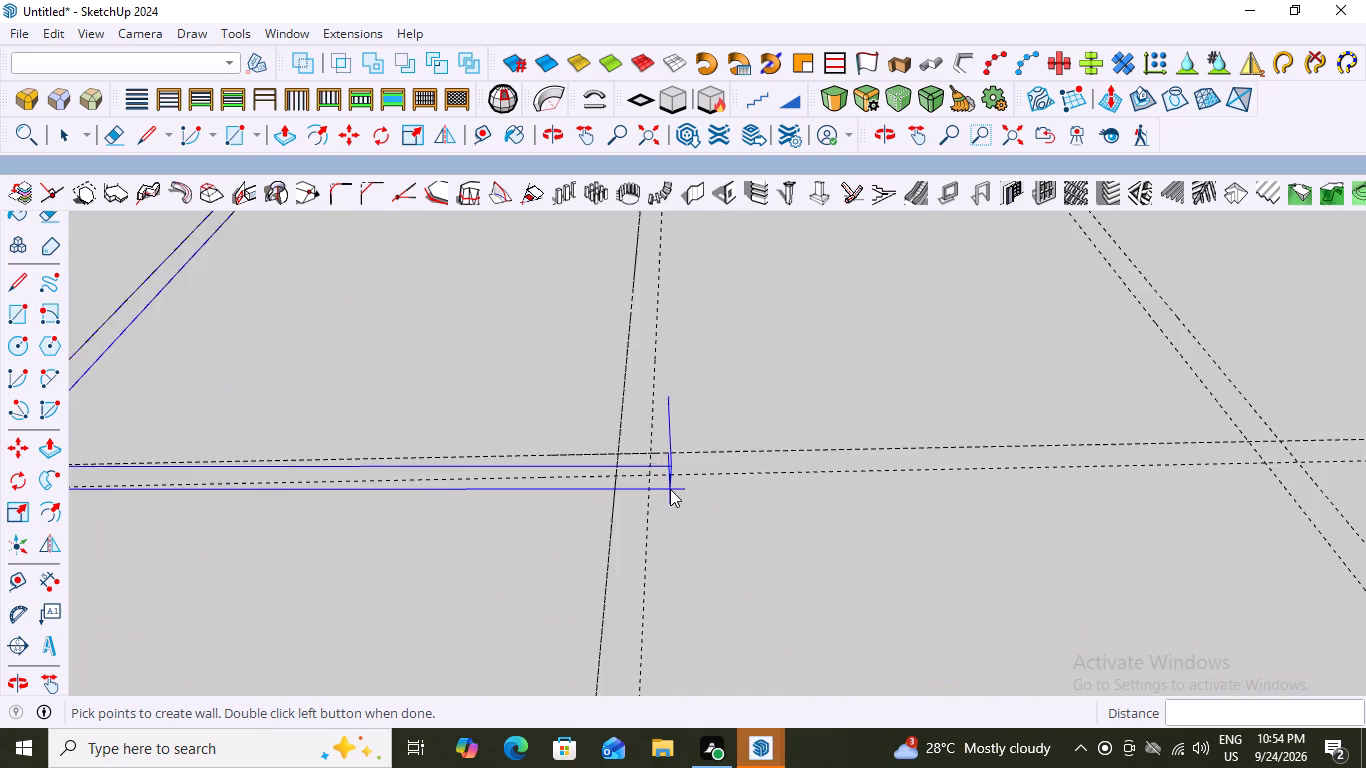
{"action": "scroll", "coordinate": [670, 489], "scroll_direction": "up", "scroll_amount": 5}
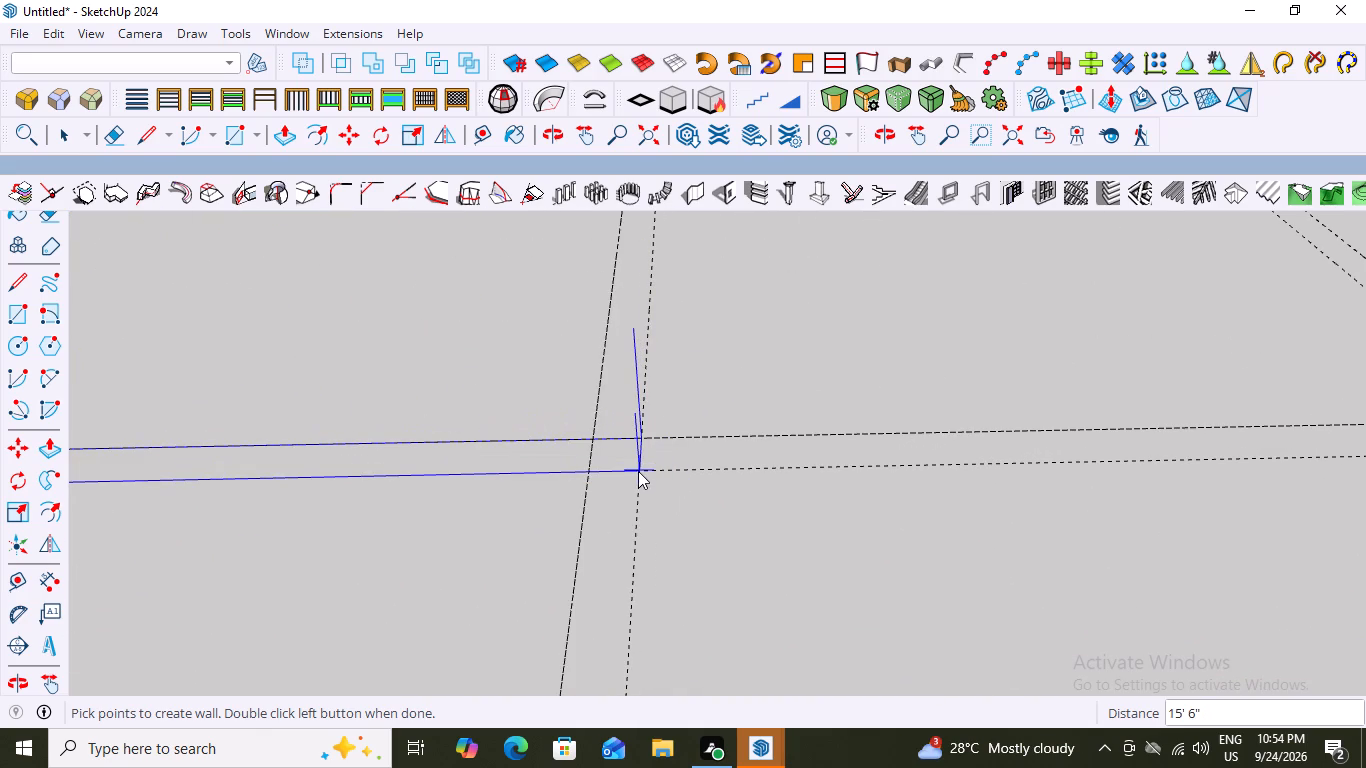
{"action": "left_click", "coordinate": [638, 471]}
{"action": "scroll", "coordinate": [648, 521], "scroll_direction": "down", "scroll_amount": 18}
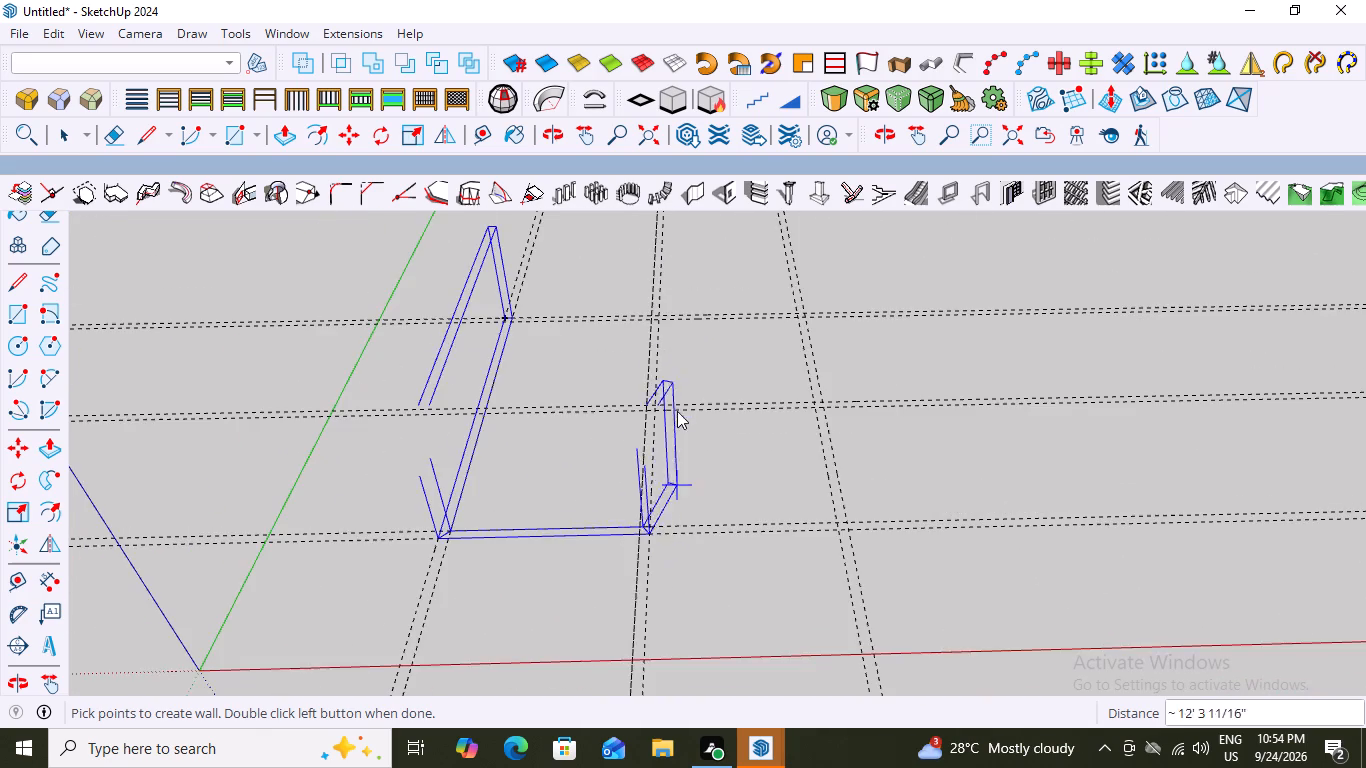
{"action": "scroll", "coordinate": [674, 402], "scroll_direction": "up", "scroll_amount": 17}
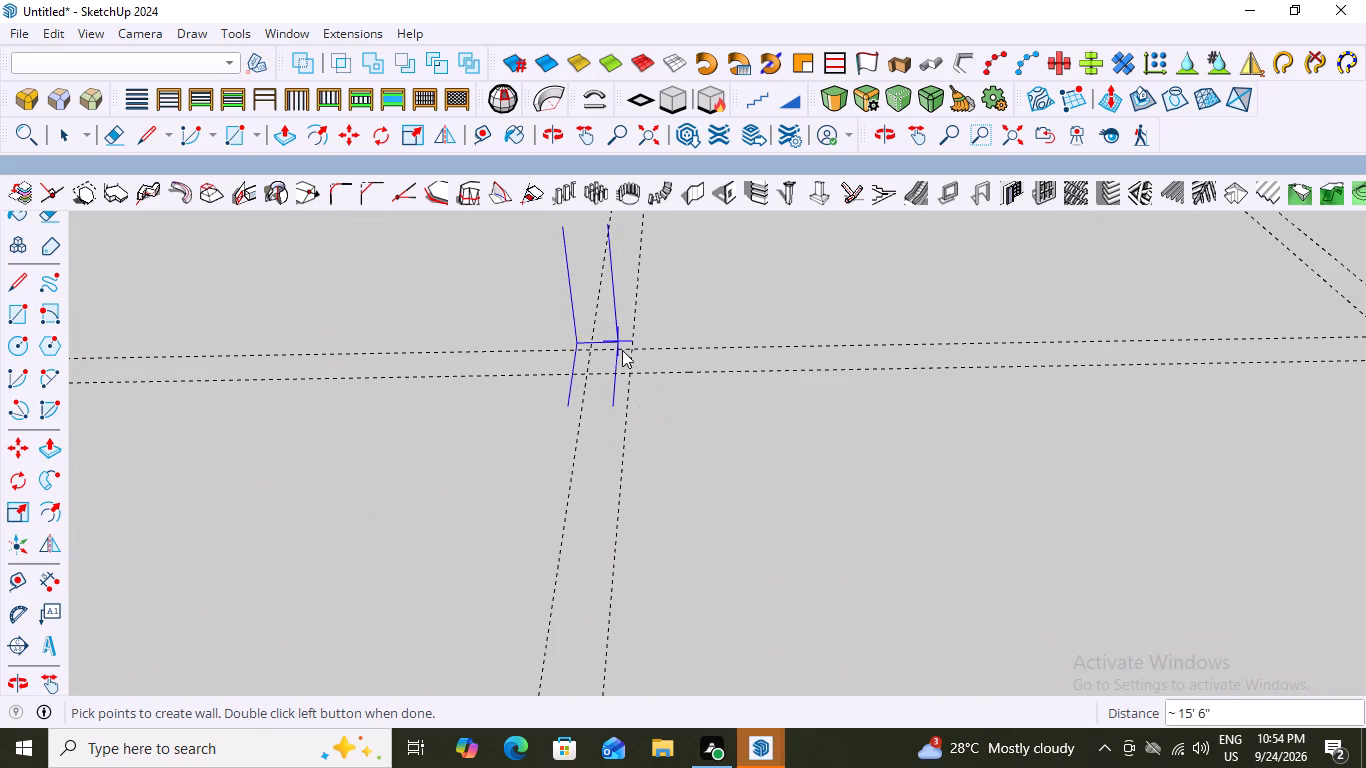
{"action": "left_click", "coordinate": [629, 375]}
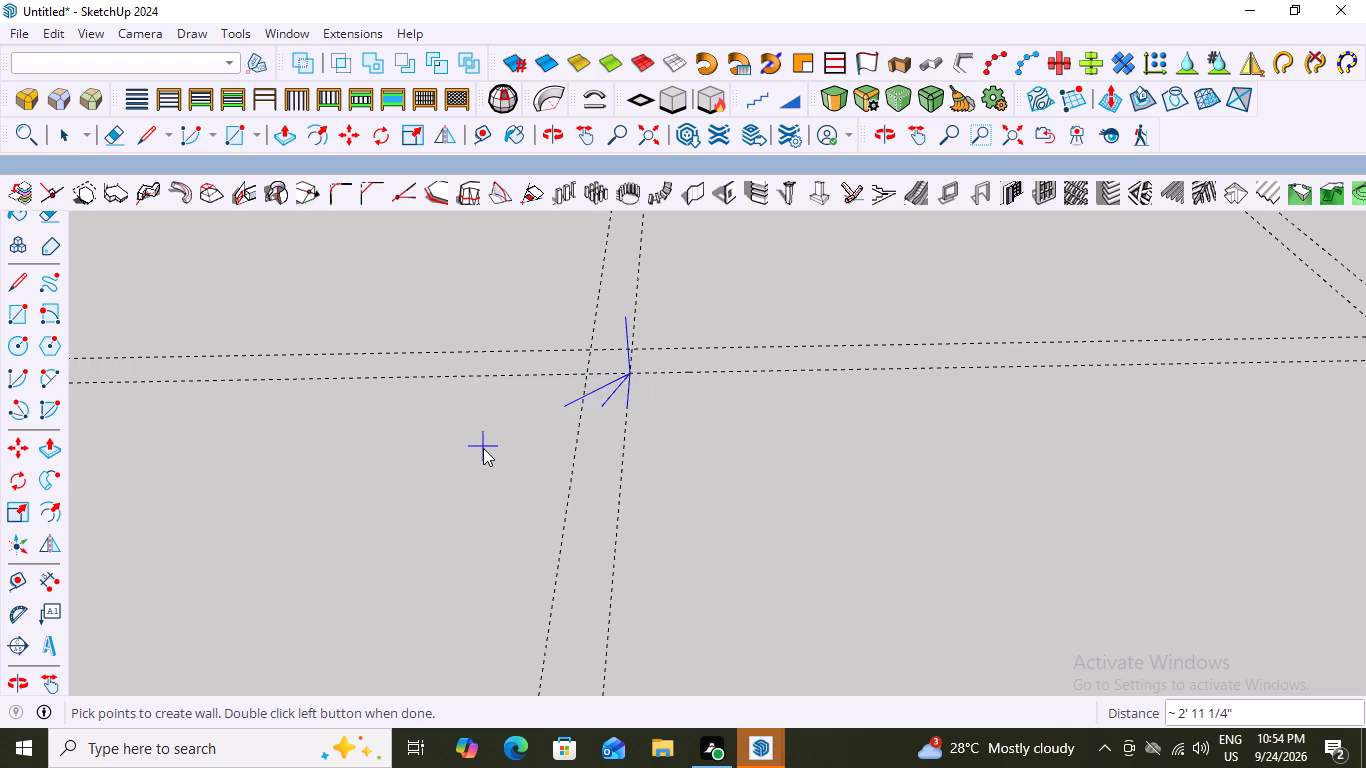
Extend the wall 14' 9" along the second red-axis-parallel pair's inner guide, then 15' 6" along the outermost green-axis-parallel guide to the outermost red-axis-parallel guide.
{"action": "scroll", "coordinate": [483, 448], "scroll_direction": "down", "scroll_amount": 13}
{"action": "scroll", "coordinate": [832, 410], "scroll_direction": "up", "scroll_amount": 6}
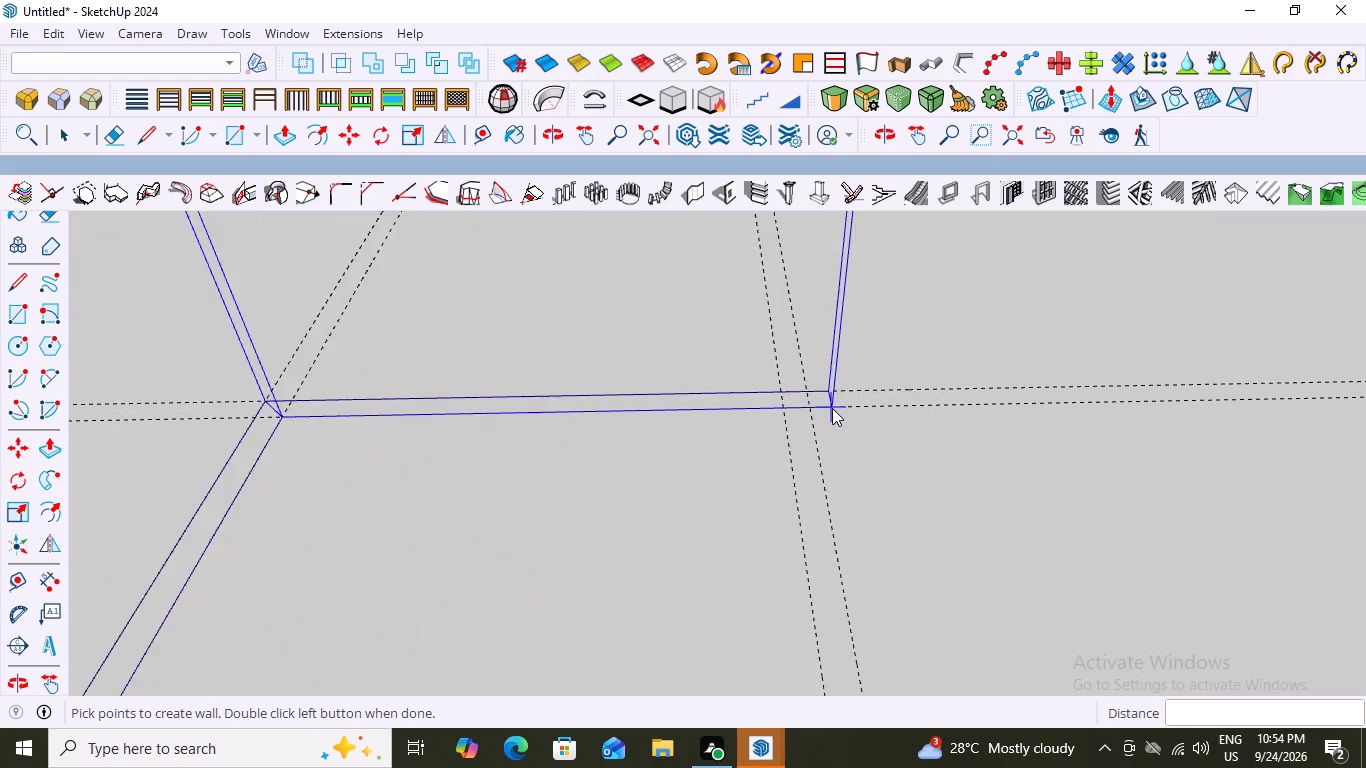
{"action": "scroll", "coordinate": [832, 408], "scroll_direction": "up", "scroll_amount": 4}
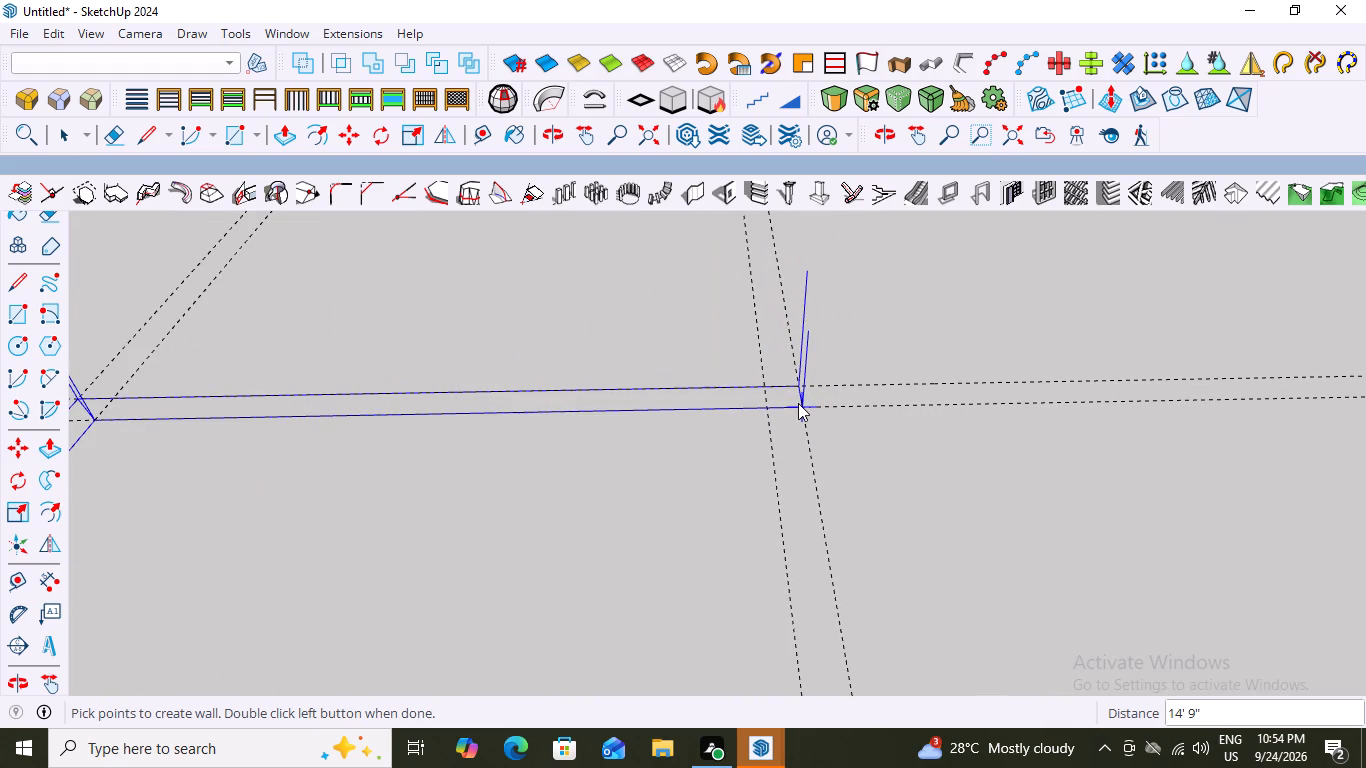
{"action": "left_click_drag", "start_coordinate": [800, 406], "coordinate": [808, 433]}
{"action": "scroll", "coordinate": [824, 491], "scroll_direction": "down", "scroll_amount": 9}
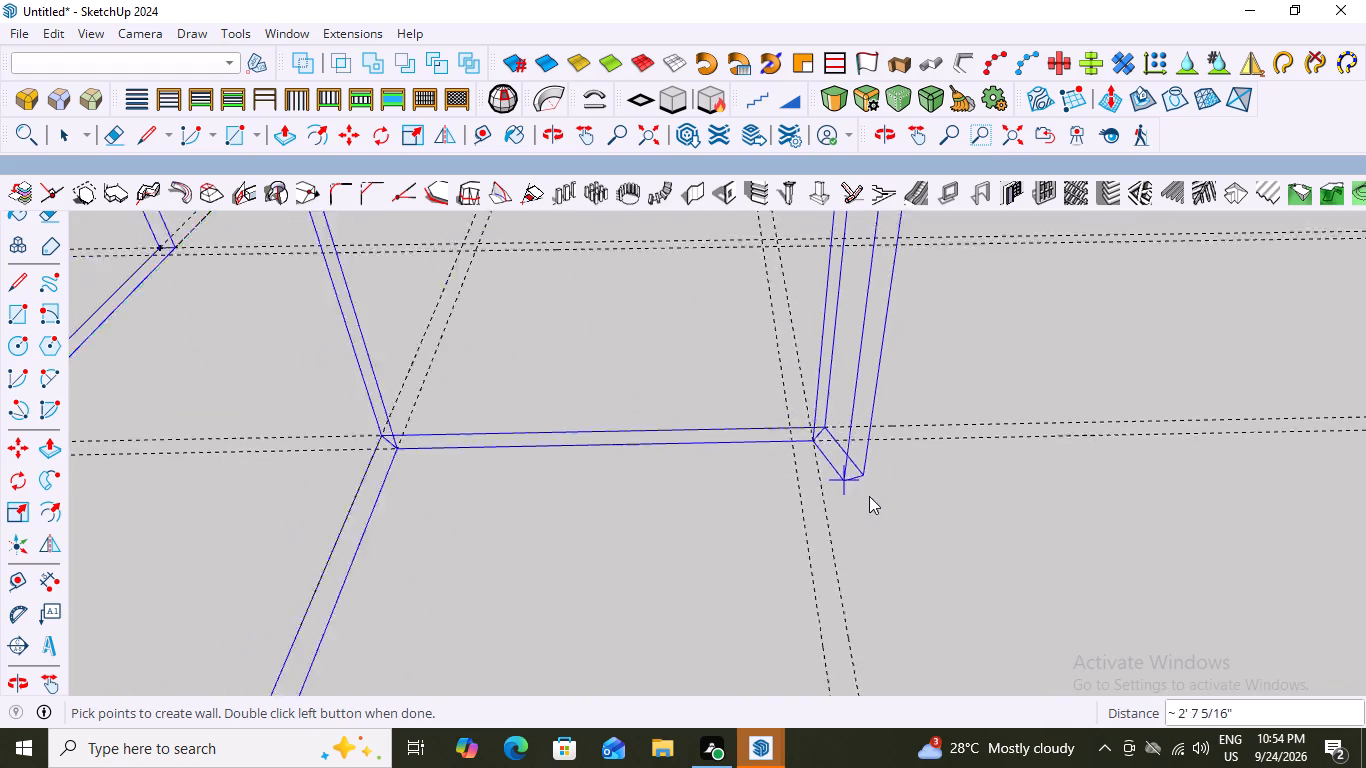
{"action": "scroll", "coordinate": [869, 496], "scroll_direction": "down", "scroll_amount": 10}
{"action": "scroll", "coordinate": [852, 394], "scroll_direction": "up", "scroll_amount": 6}
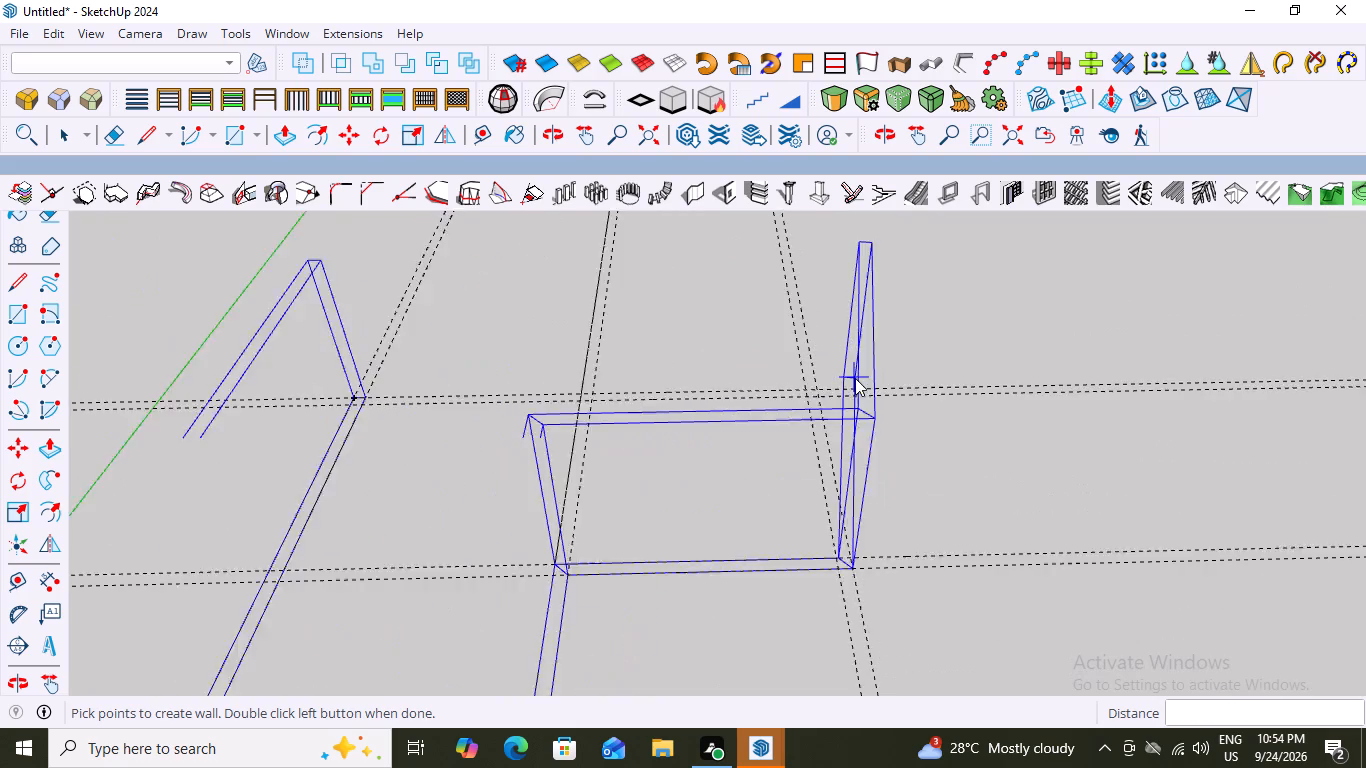
{"action": "scroll", "coordinate": [855, 378], "scroll_direction": "up", "scroll_amount": 13}
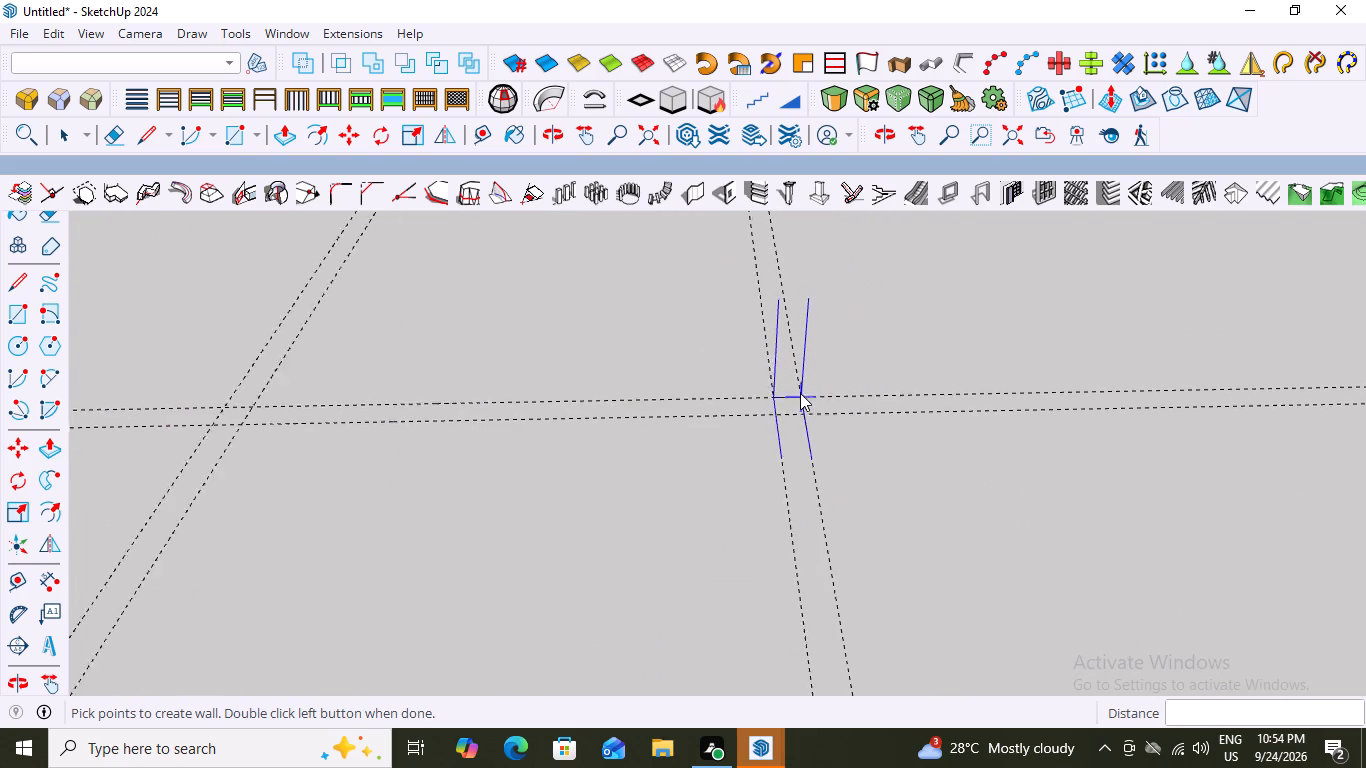
{"action": "scroll", "coordinate": [800, 393], "scroll_direction": "up", "scroll_amount": 6}
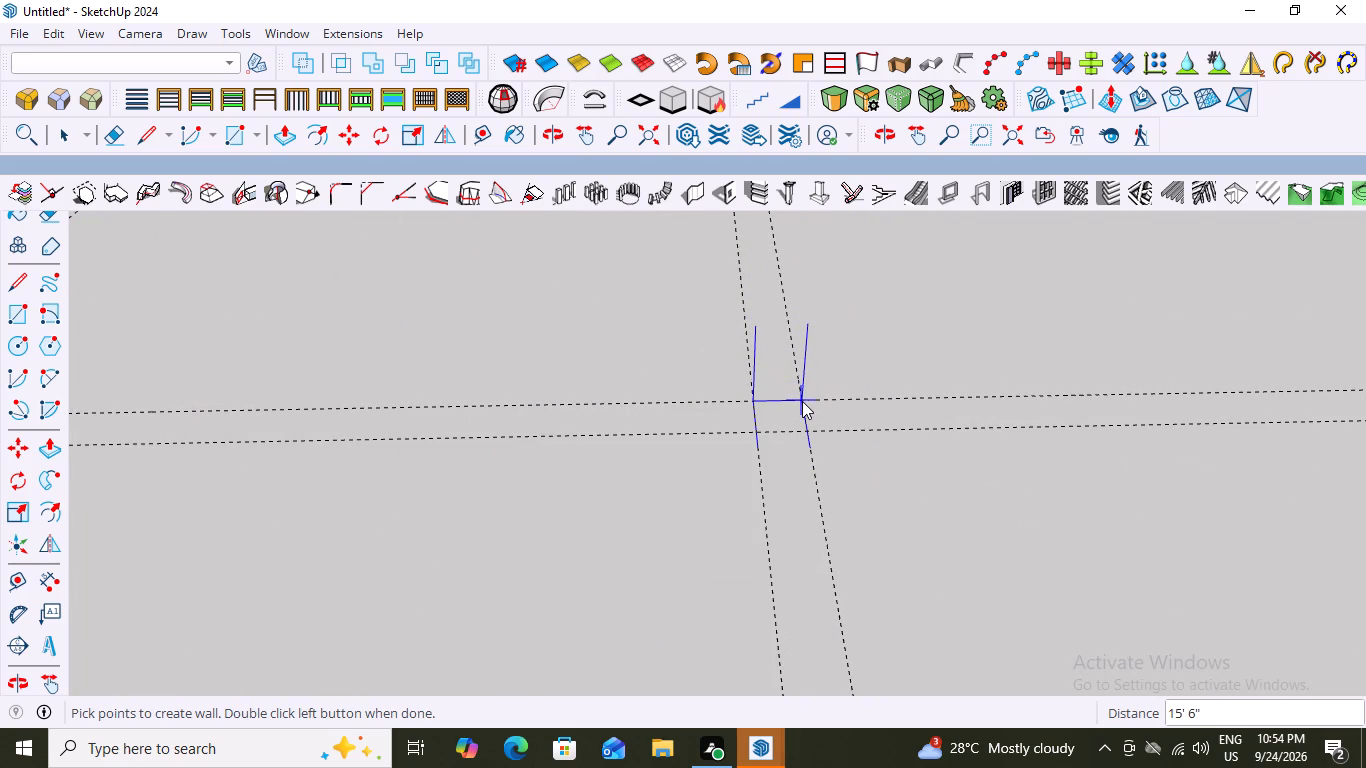
{"action": "left_click", "coordinate": [801, 399]}
{"action": "scroll", "coordinate": [1007, 421], "scroll_direction": "down", "scroll_amount": 18}
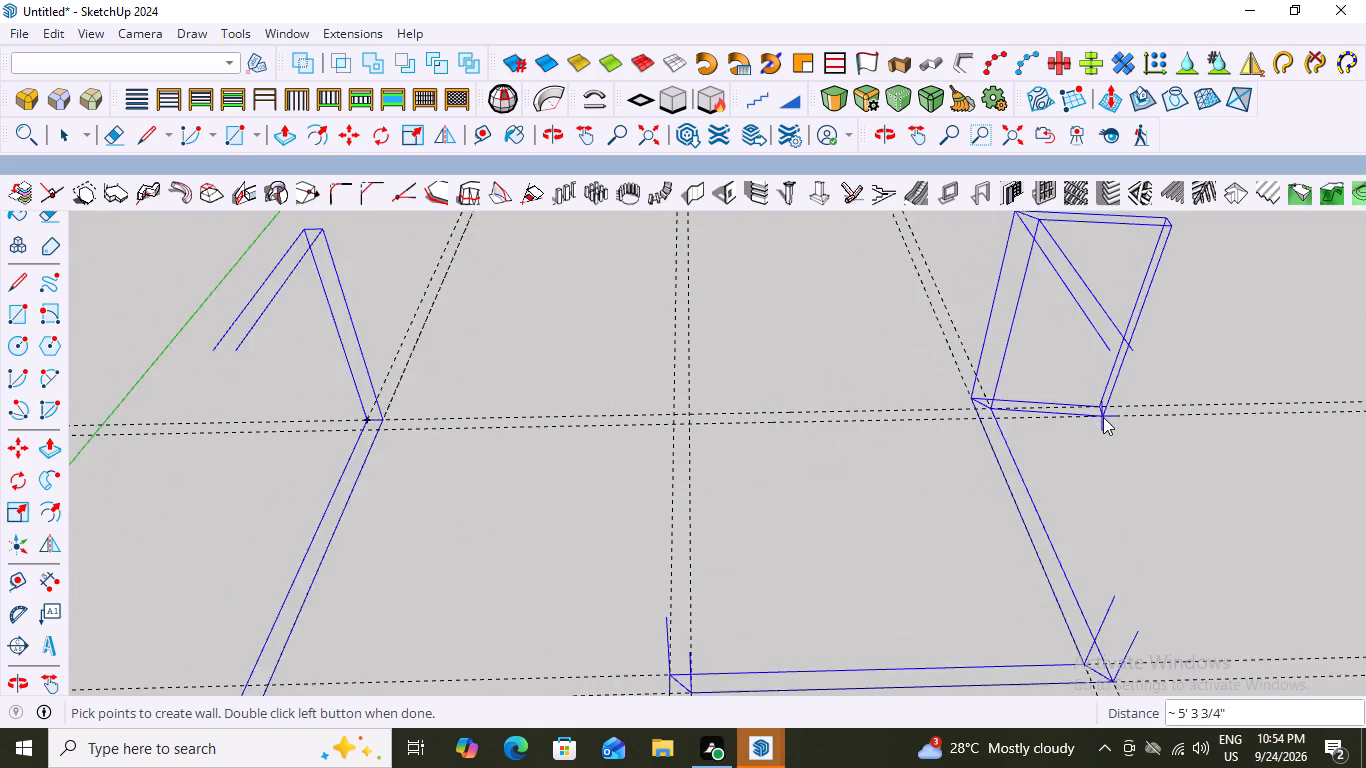
Close the L-shaped wall with a 30' 3" segment along the outermost red-axis-parallel guide, back to the starting corner.
{"action": "scroll", "coordinate": [1103, 417], "scroll_direction": "down", "scroll_amount": 2}
{"action": "scroll", "coordinate": [524, 425], "scroll_direction": "up", "scroll_amount": 13}
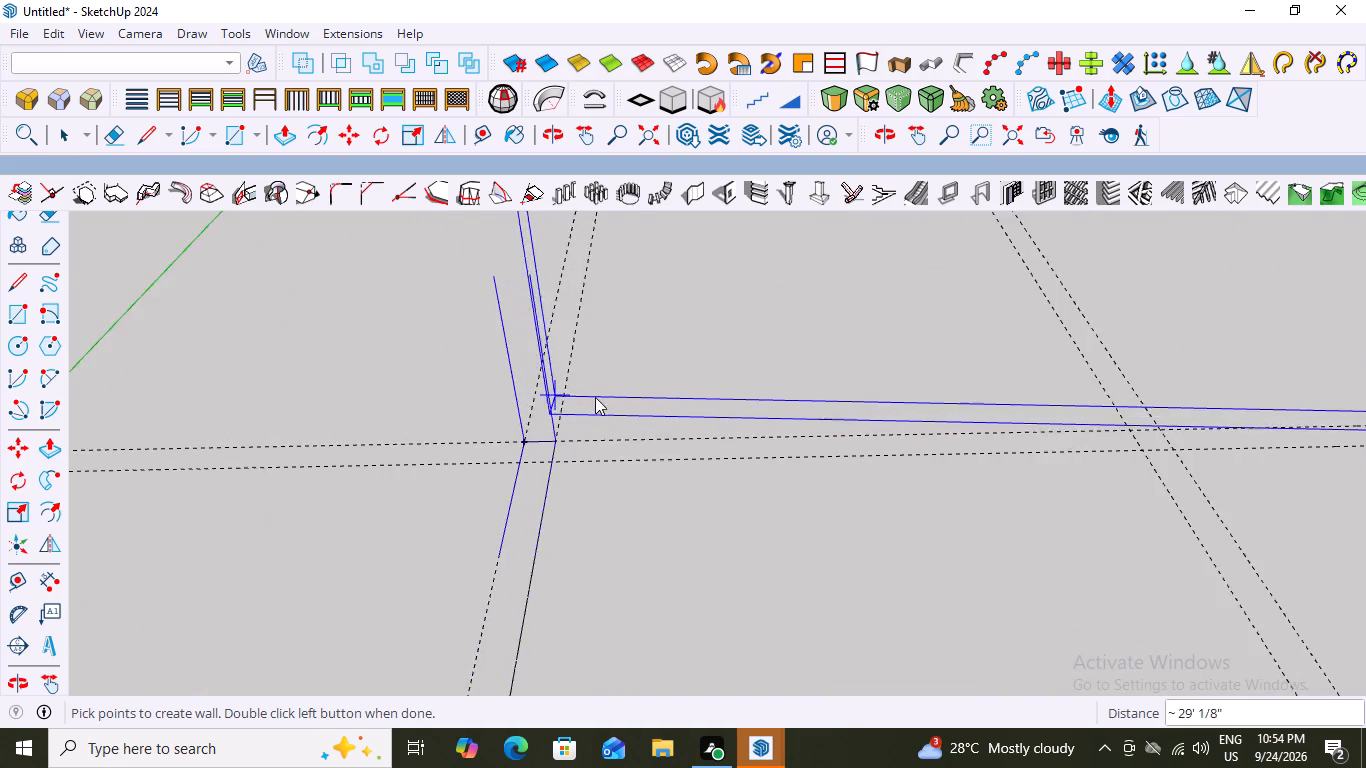
{"action": "scroll", "coordinate": [595, 397], "scroll_direction": "up", "scroll_amount": 6}
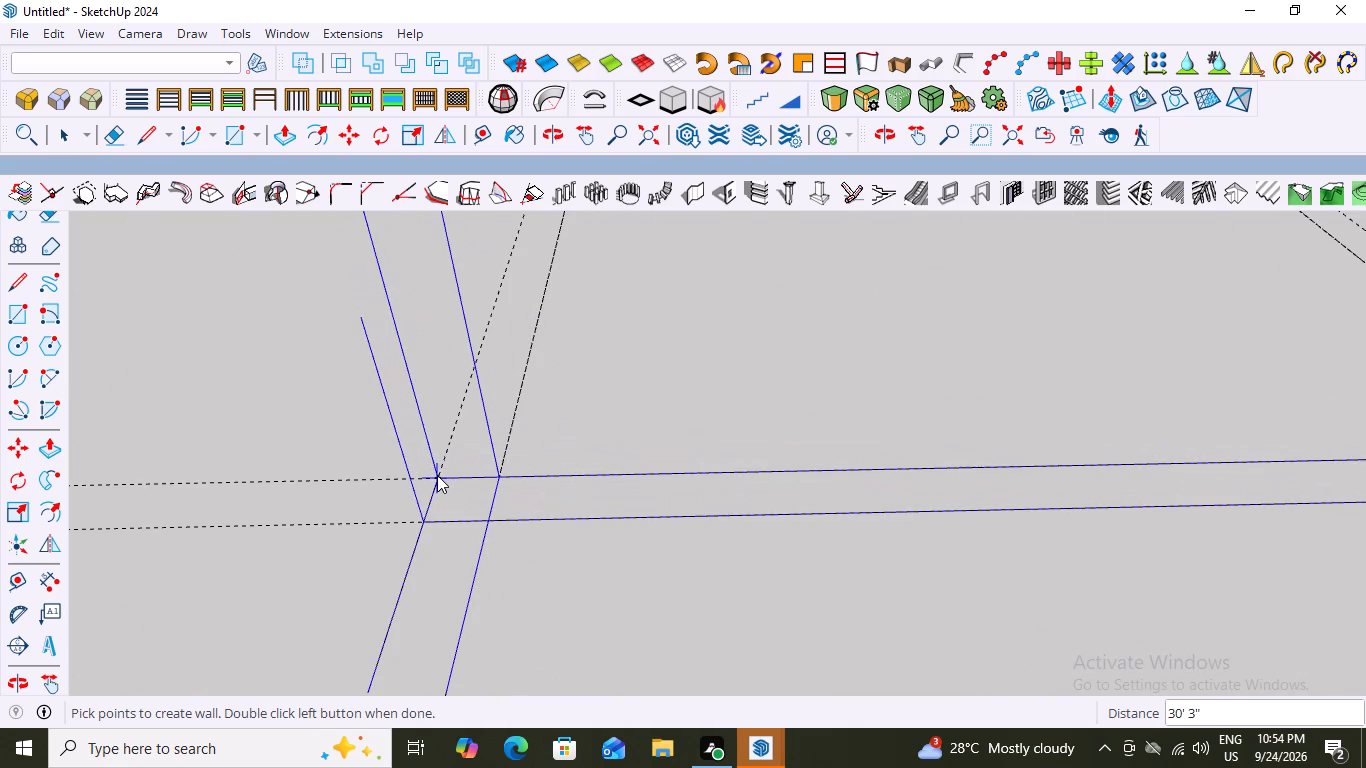
{"action": "left_click", "coordinate": [437, 477]}
{"action": "scroll", "coordinate": [644, 420], "scroll_direction": "down", "scroll_amount": 12}
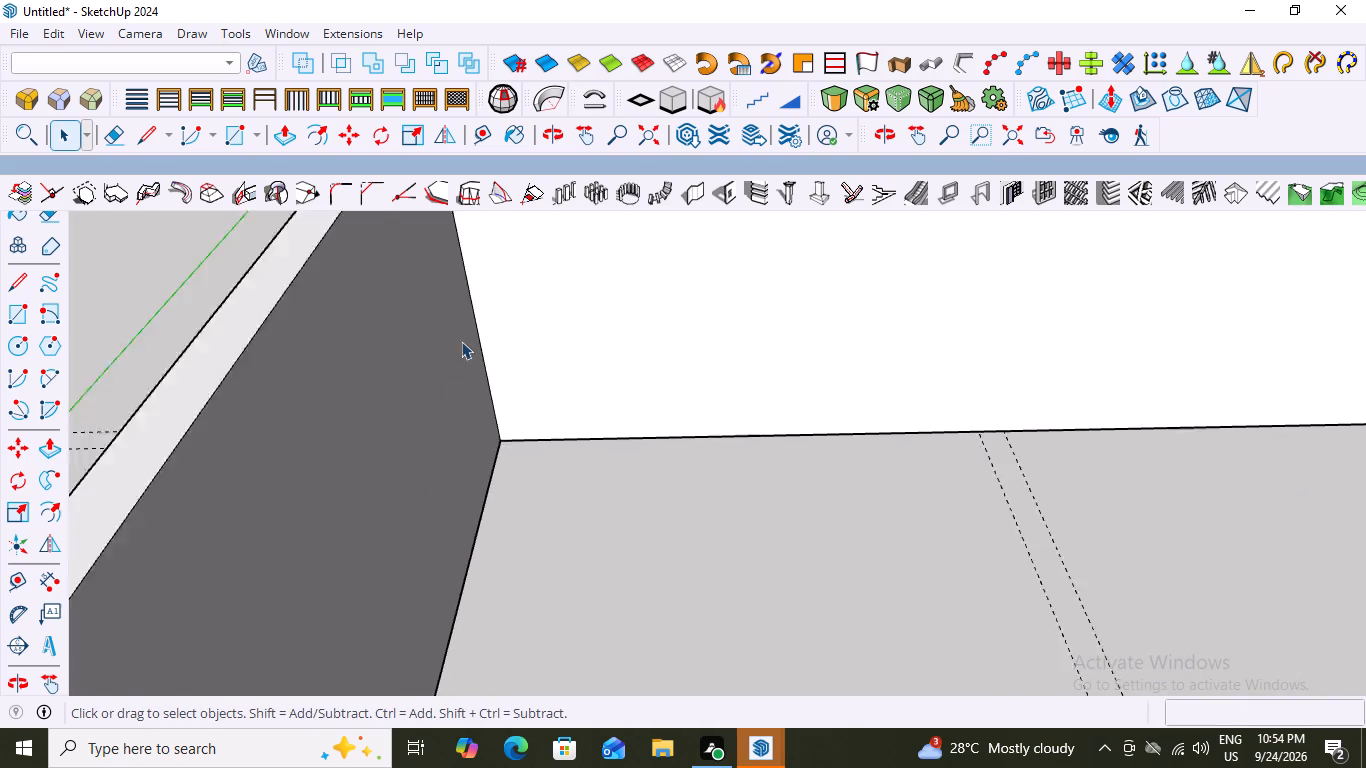
{"action": "scroll", "coordinate": [461, 341], "scroll_direction": "down", "scroll_amount": 20}
{"action": "scroll", "coordinate": [461, 341], "scroll_direction": "down", "scroll_amount": 1}
{"action": "middle_click_drag", "start_coordinate": [600, 455], "coordinate": [649, 338]}
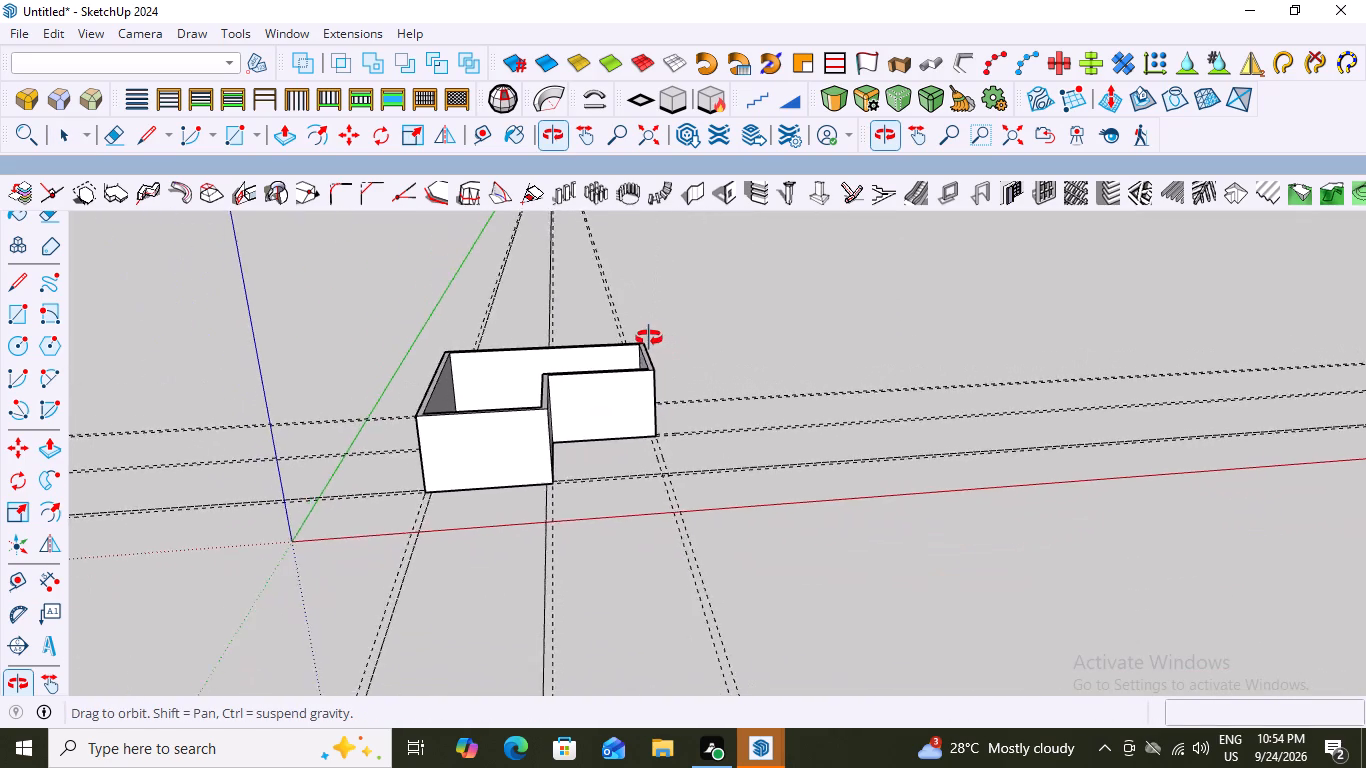
{"action": "middle_click_drag", "start_coordinate": [649, 338], "coordinate": [648, 338]}
{"action": "scroll", "coordinate": [545, 457], "scroll_direction": "up", "scroll_amount": 3}
{"action": "key", "text": "space"}
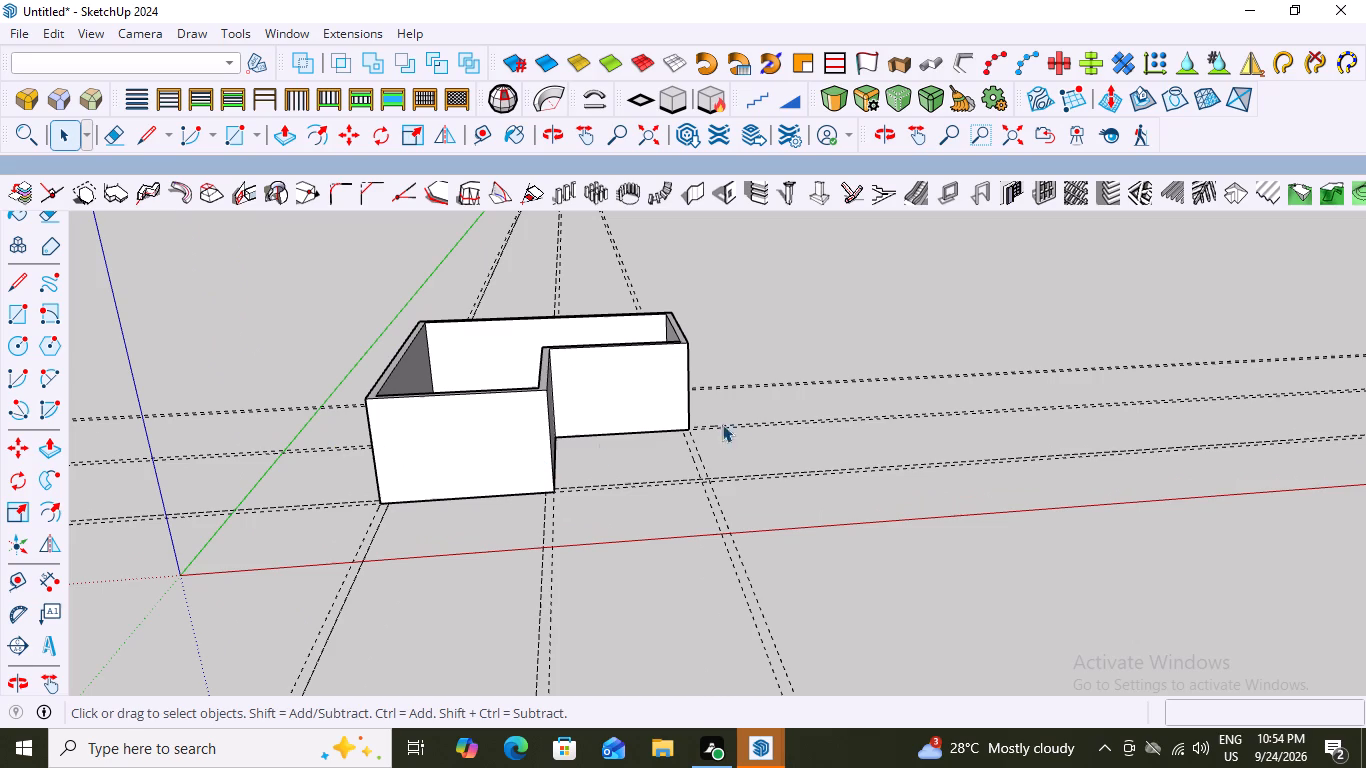
{"action": "key", "text": "space"}
{"action": "key", "text": "space"}
Delete all construction guides from the model.
{"action": "double_click", "coordinate": [58, 26]}
{"action": "left_click", "coordinate": [64, 31]}
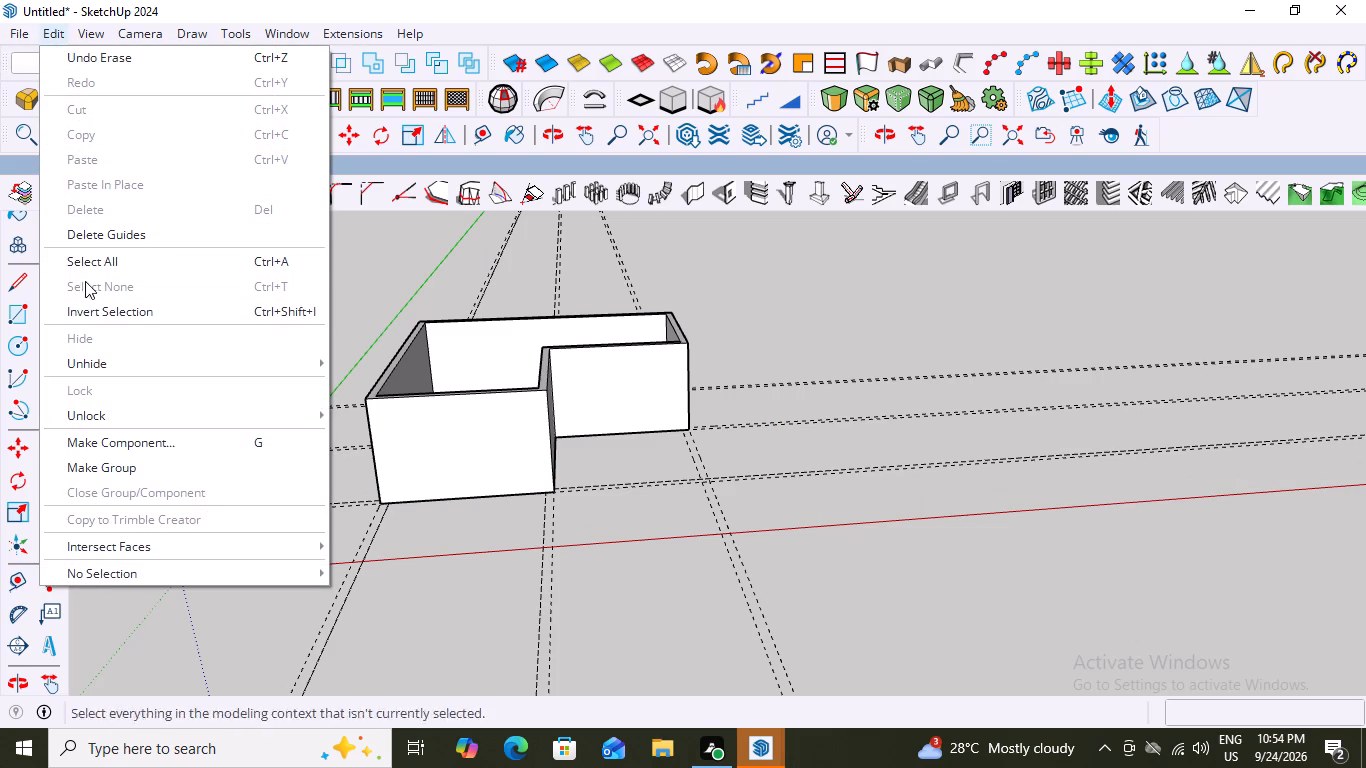
{"action": "left_click", "coordinate": [117, 234]}
{"action": "middle_click_drag", "start_coordinate": [538, 466], "coordinate": [498, 427]}
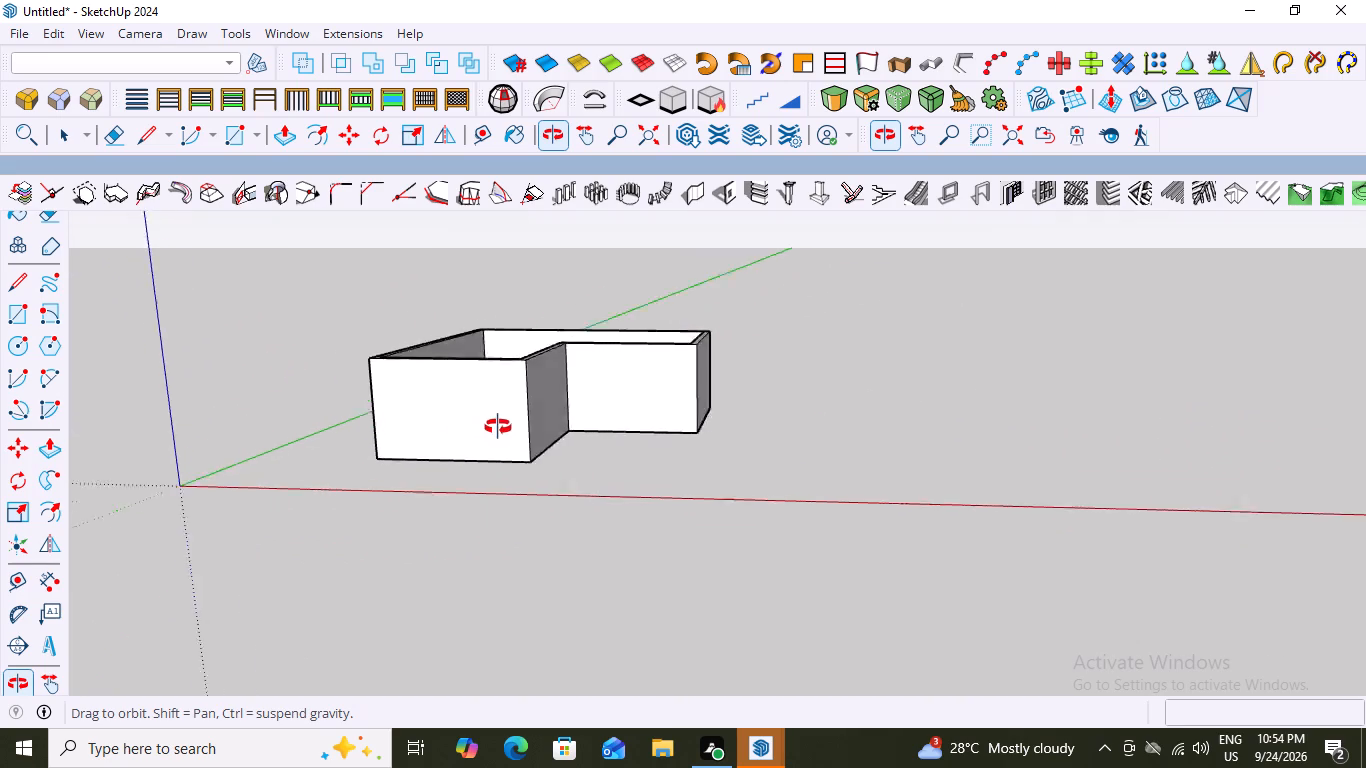
{"action": "middle_click_drag", "start_coordinate": [498, 427], "coordinate": [564, 429]}
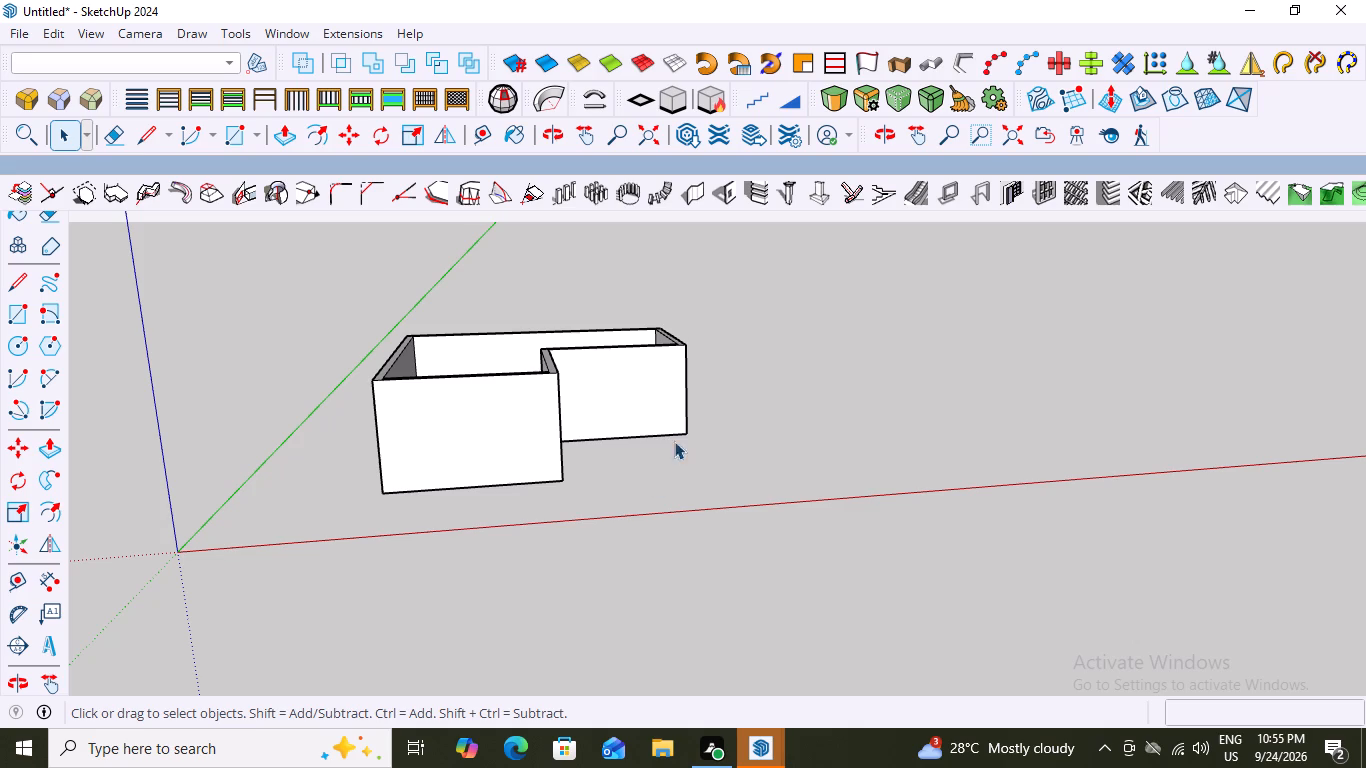
Open the L-shaped wall group for editing and select all of its connected geometry.
{"action": "double_click", "coordinate": [616, 382]}
{"action": "double_click", "coordinate": [616, 381]}
{"action": "middle_click_drag", "start_coordinate": [652, 417], "coordinate": [415, 436]}
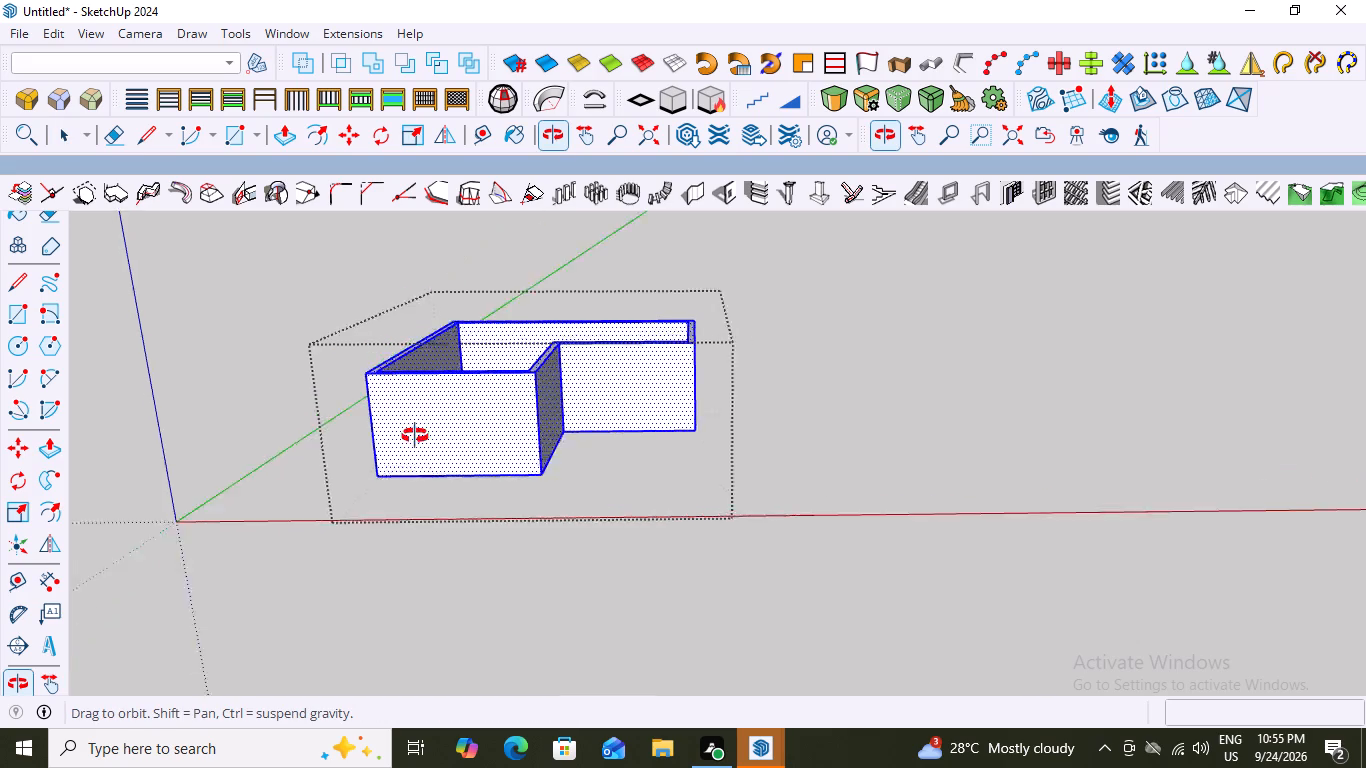
{"action": "middle_click_drag", "start_coordinate": [415, 436], "coordinate": [630, 436]}
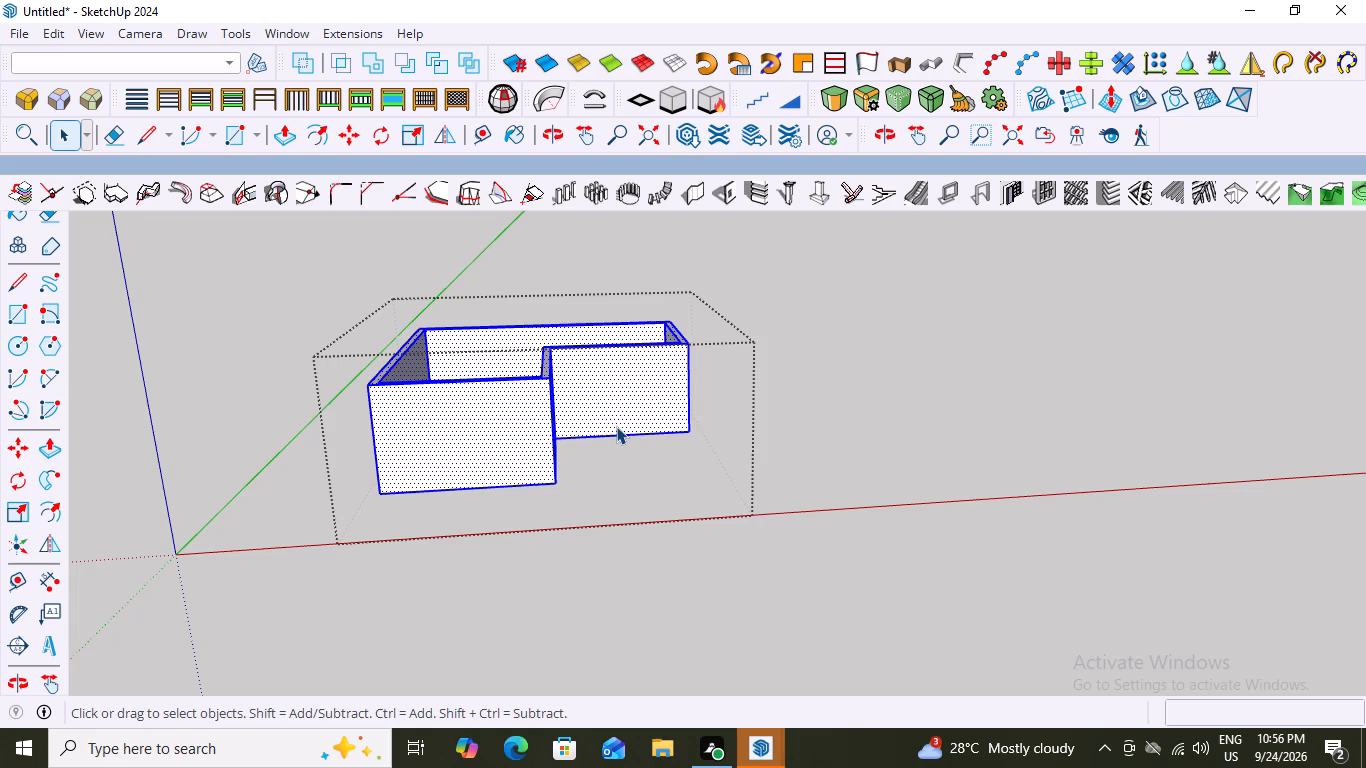
{"action": "scroll", "coordinate": [616, 426], "scroll_direction": "up", "scroll_amount": 3}
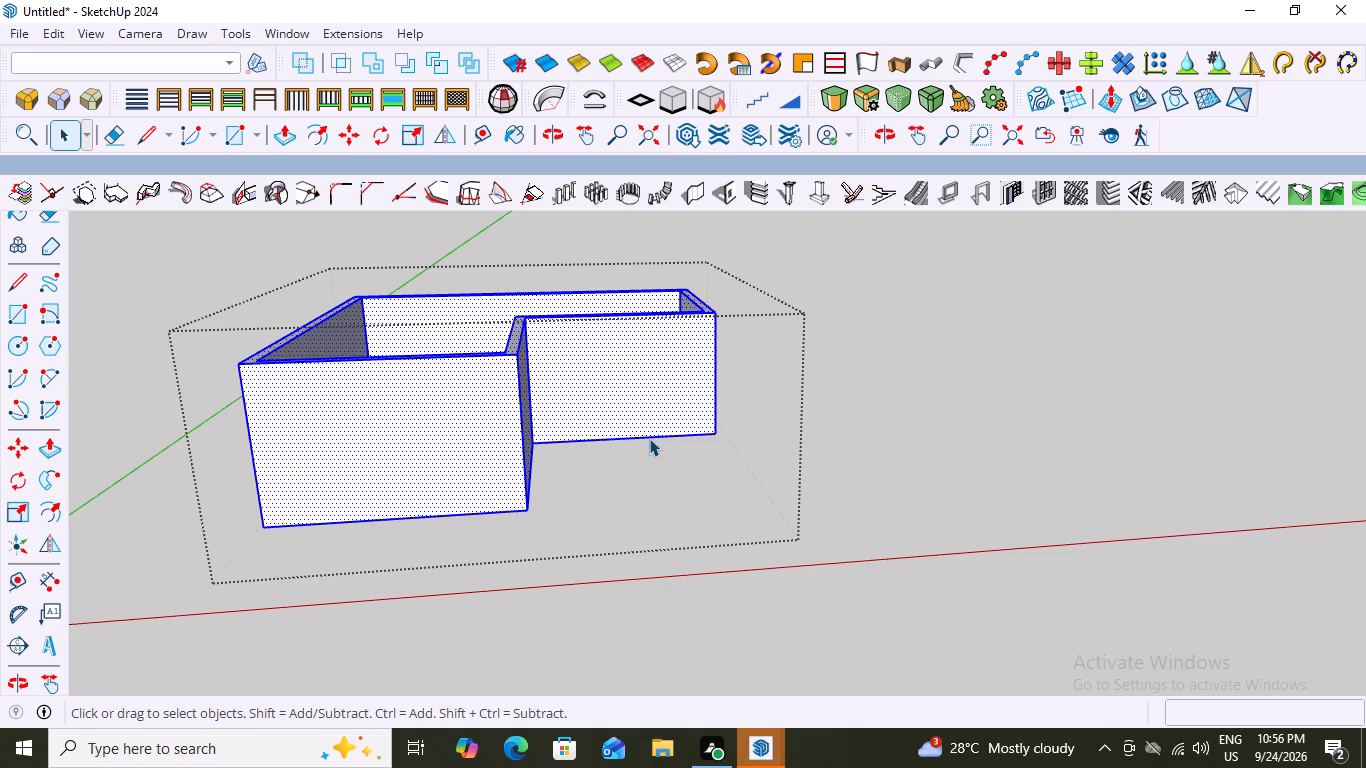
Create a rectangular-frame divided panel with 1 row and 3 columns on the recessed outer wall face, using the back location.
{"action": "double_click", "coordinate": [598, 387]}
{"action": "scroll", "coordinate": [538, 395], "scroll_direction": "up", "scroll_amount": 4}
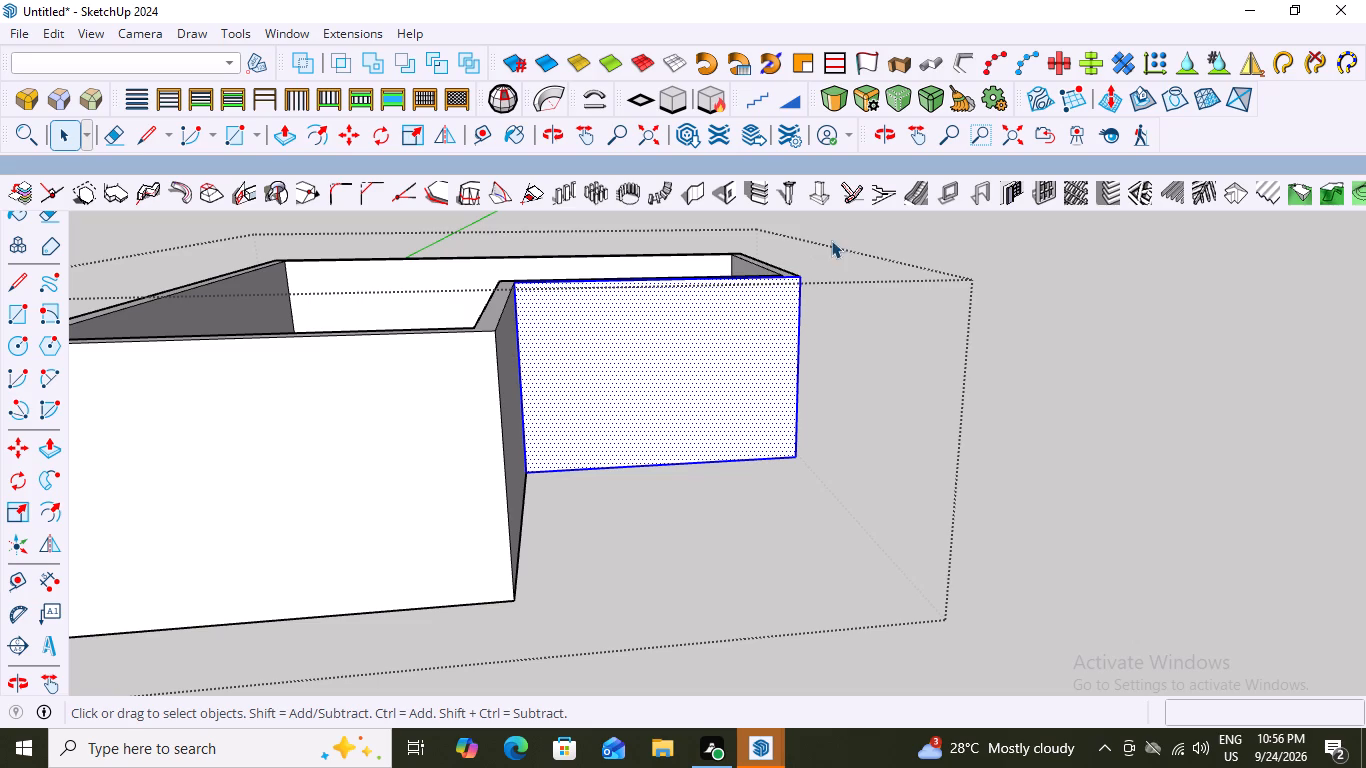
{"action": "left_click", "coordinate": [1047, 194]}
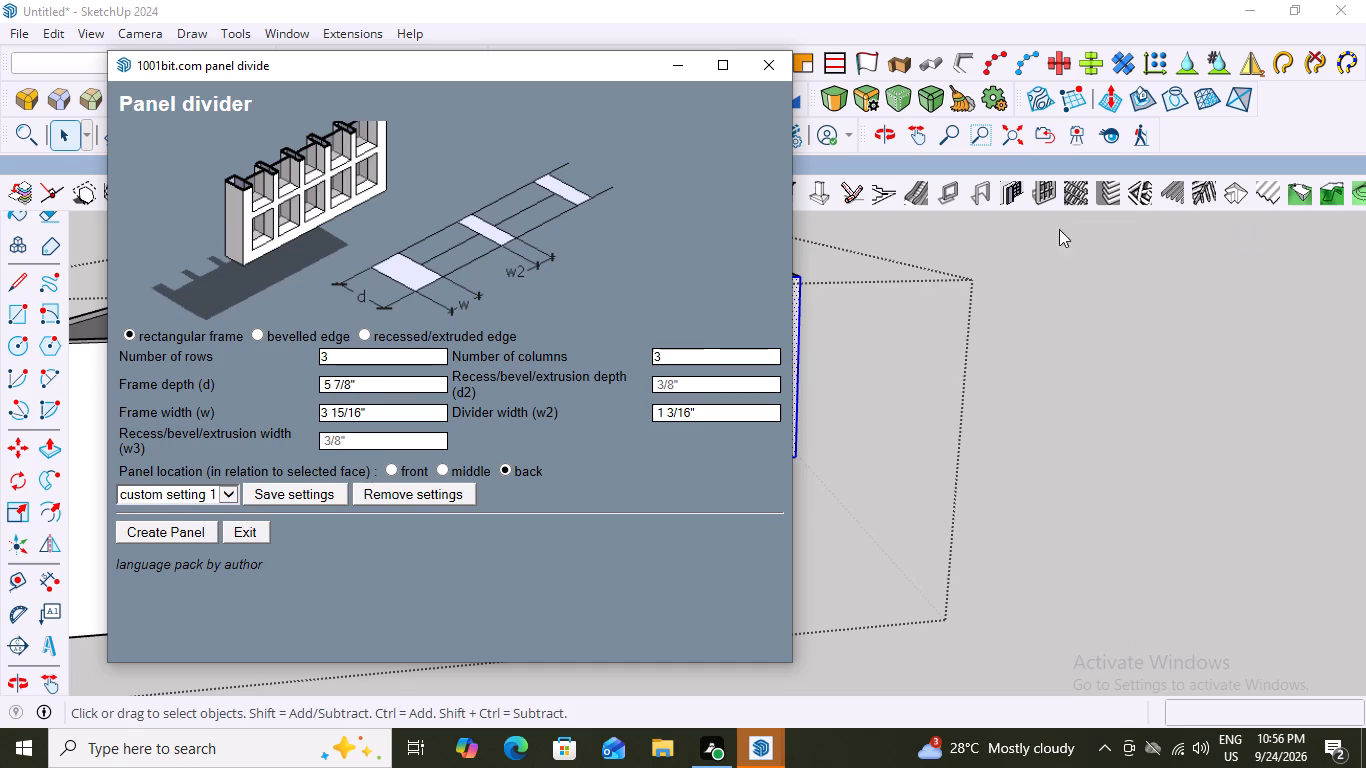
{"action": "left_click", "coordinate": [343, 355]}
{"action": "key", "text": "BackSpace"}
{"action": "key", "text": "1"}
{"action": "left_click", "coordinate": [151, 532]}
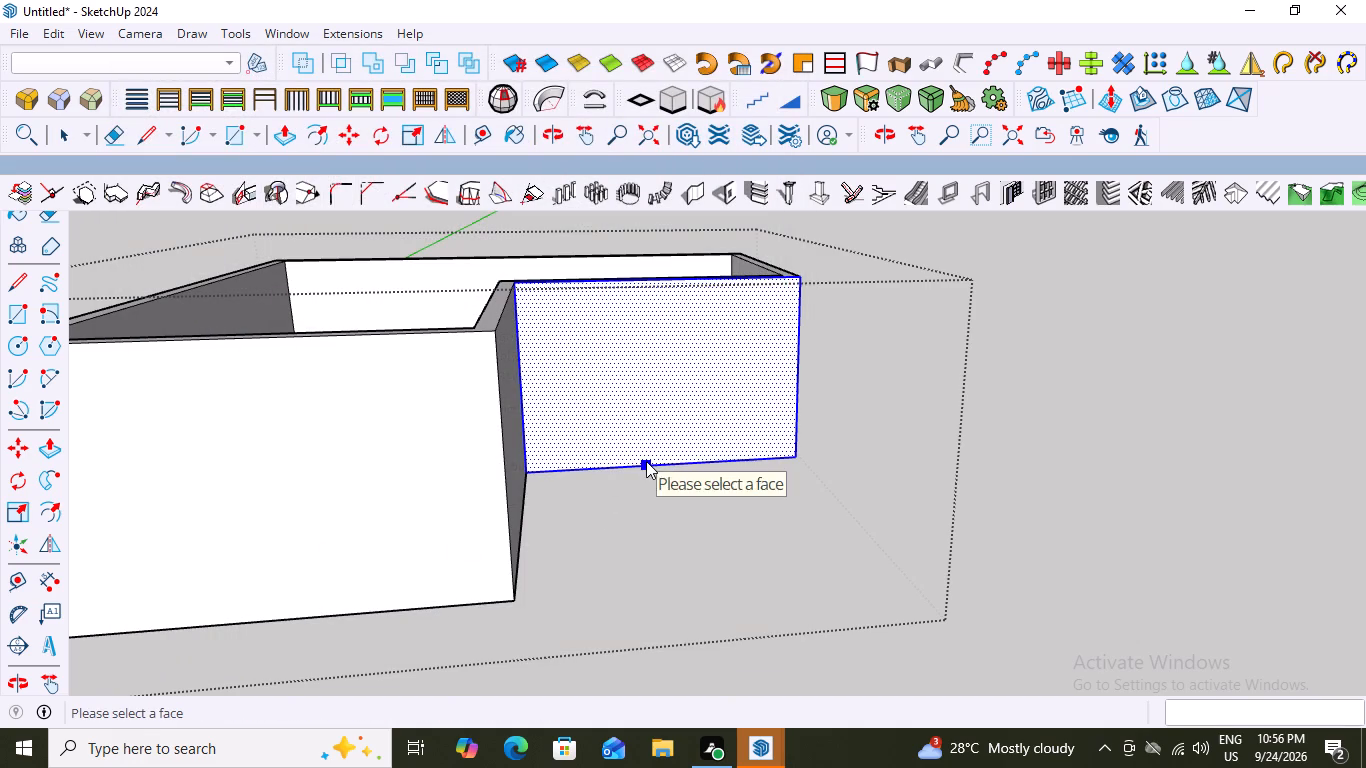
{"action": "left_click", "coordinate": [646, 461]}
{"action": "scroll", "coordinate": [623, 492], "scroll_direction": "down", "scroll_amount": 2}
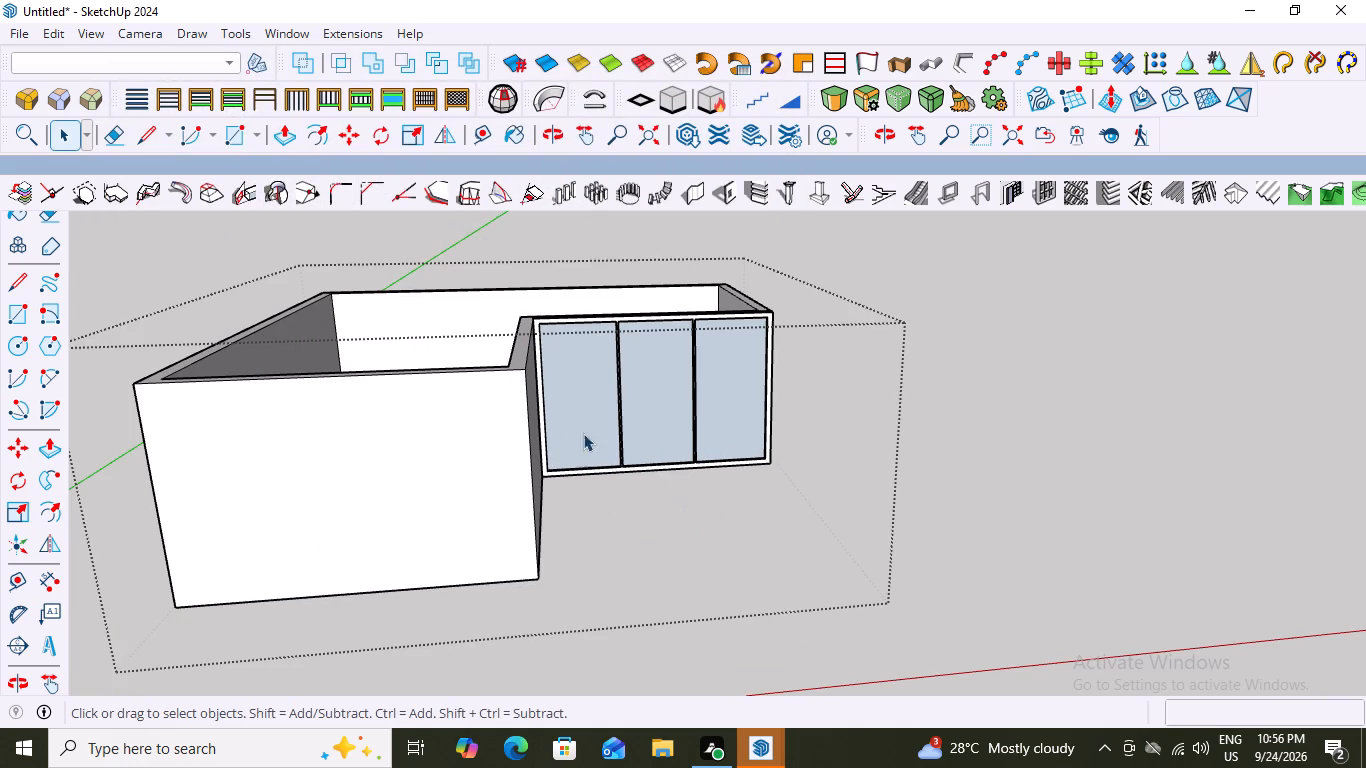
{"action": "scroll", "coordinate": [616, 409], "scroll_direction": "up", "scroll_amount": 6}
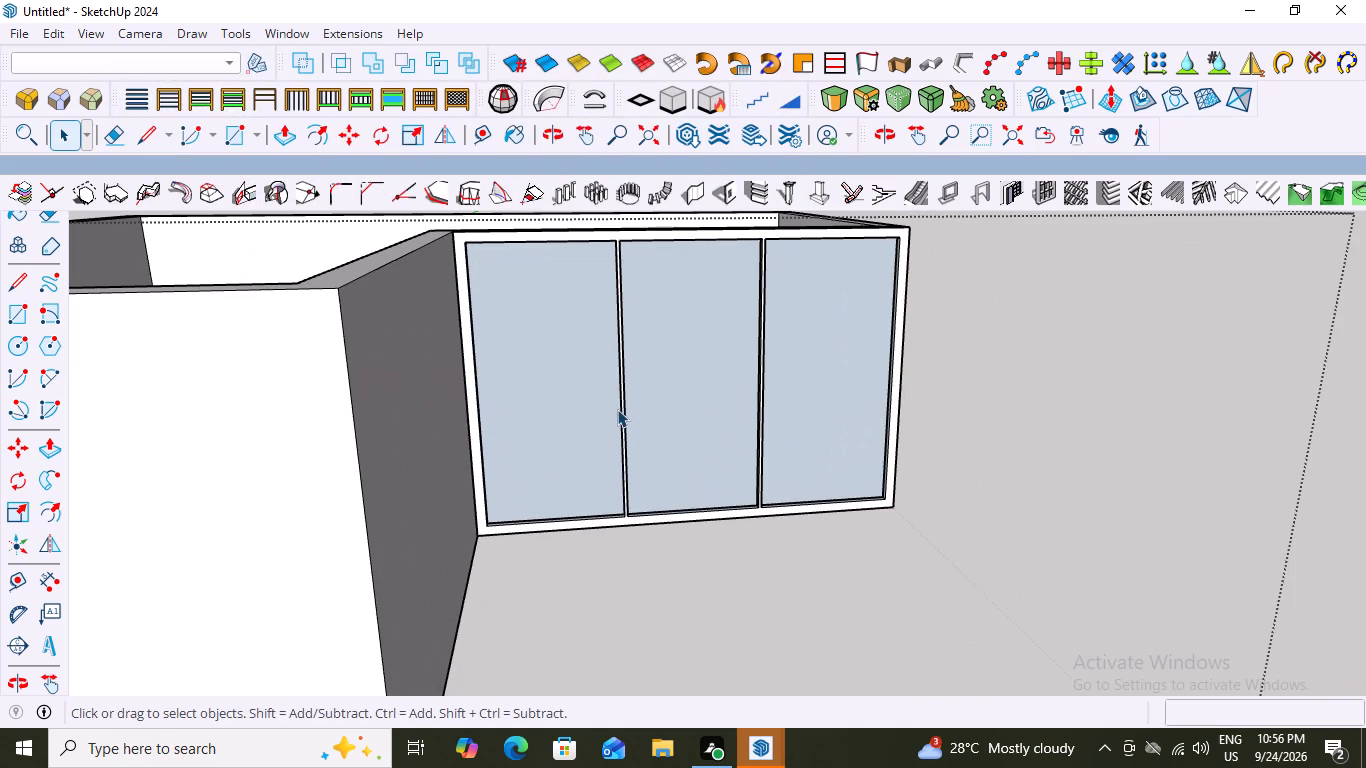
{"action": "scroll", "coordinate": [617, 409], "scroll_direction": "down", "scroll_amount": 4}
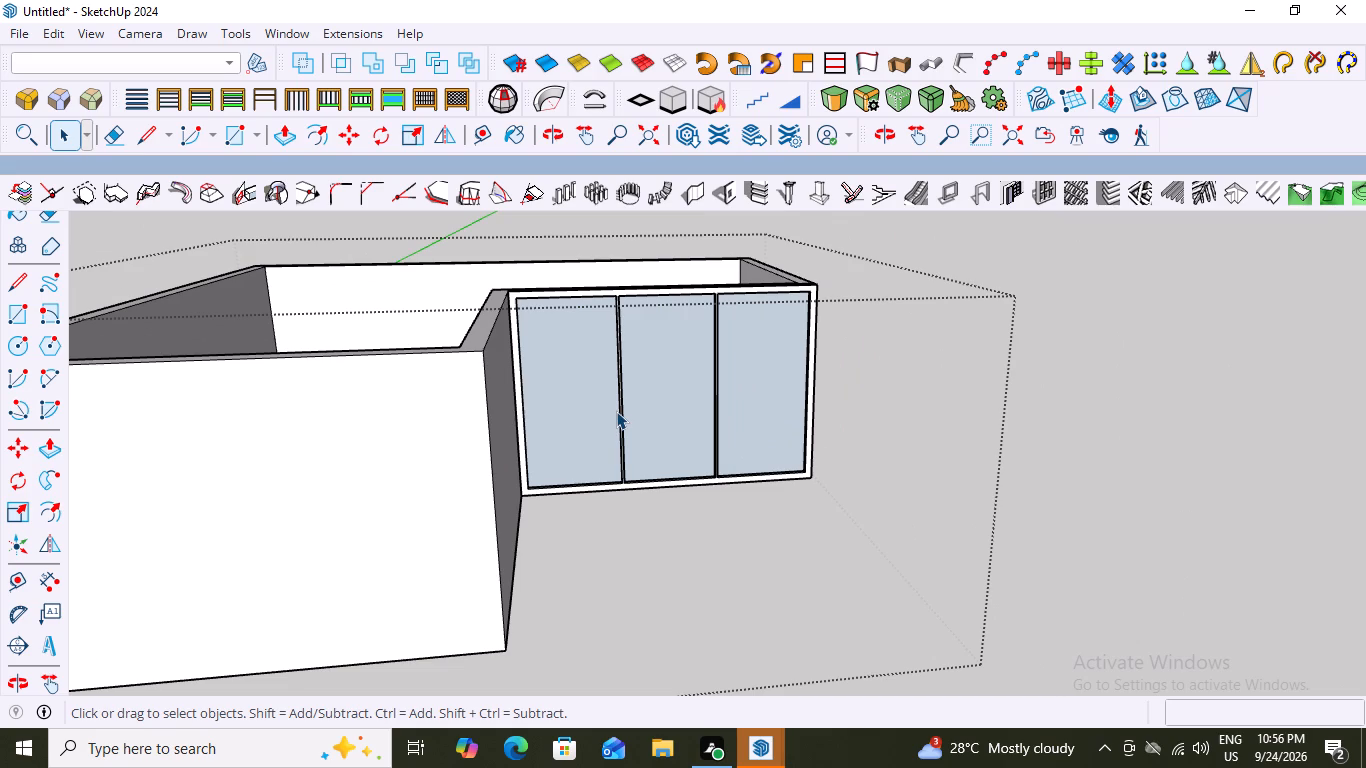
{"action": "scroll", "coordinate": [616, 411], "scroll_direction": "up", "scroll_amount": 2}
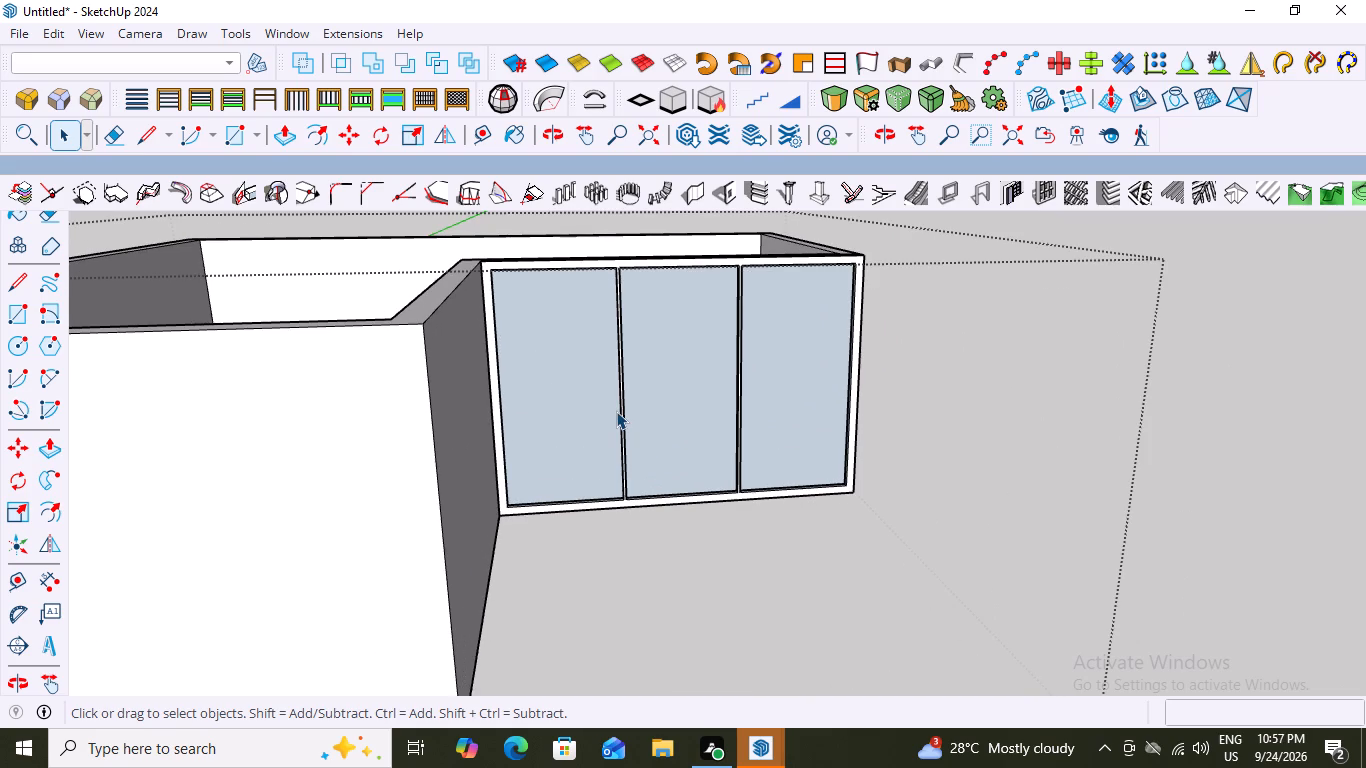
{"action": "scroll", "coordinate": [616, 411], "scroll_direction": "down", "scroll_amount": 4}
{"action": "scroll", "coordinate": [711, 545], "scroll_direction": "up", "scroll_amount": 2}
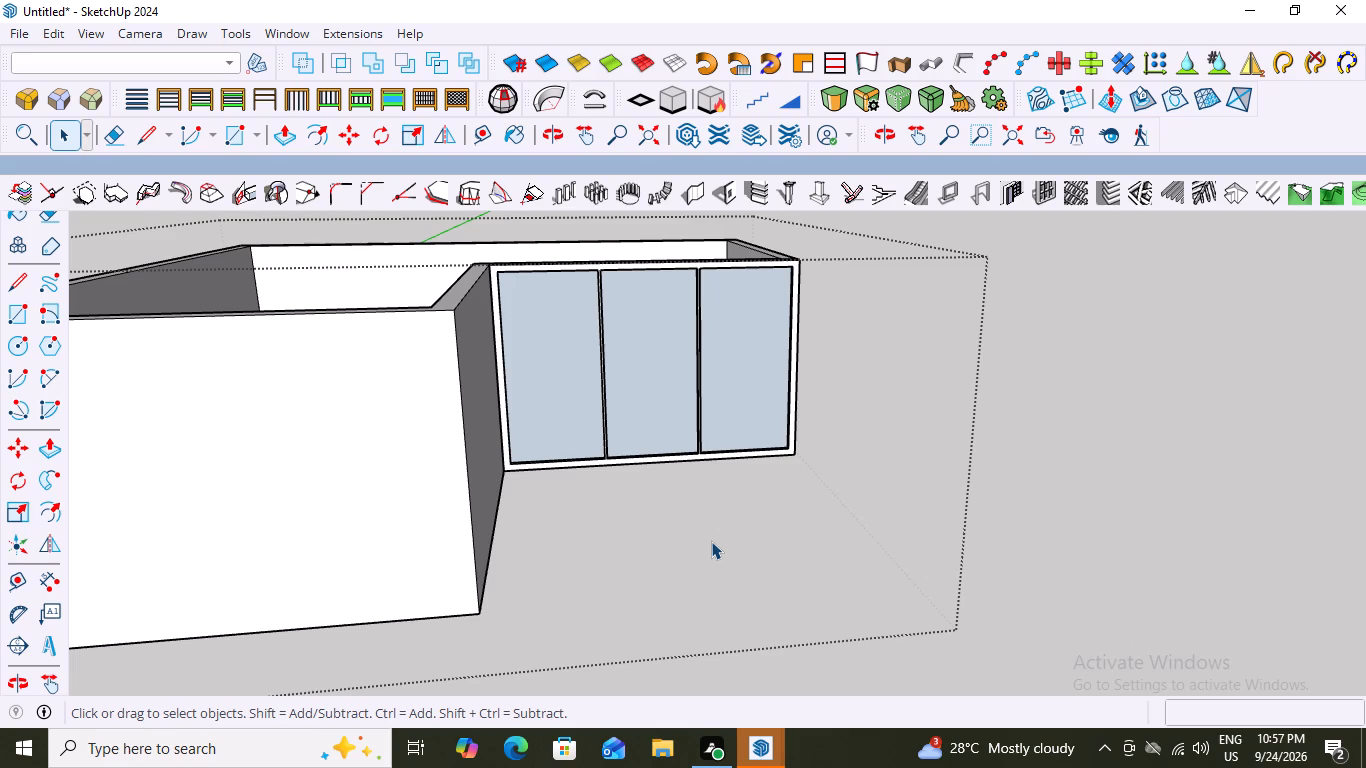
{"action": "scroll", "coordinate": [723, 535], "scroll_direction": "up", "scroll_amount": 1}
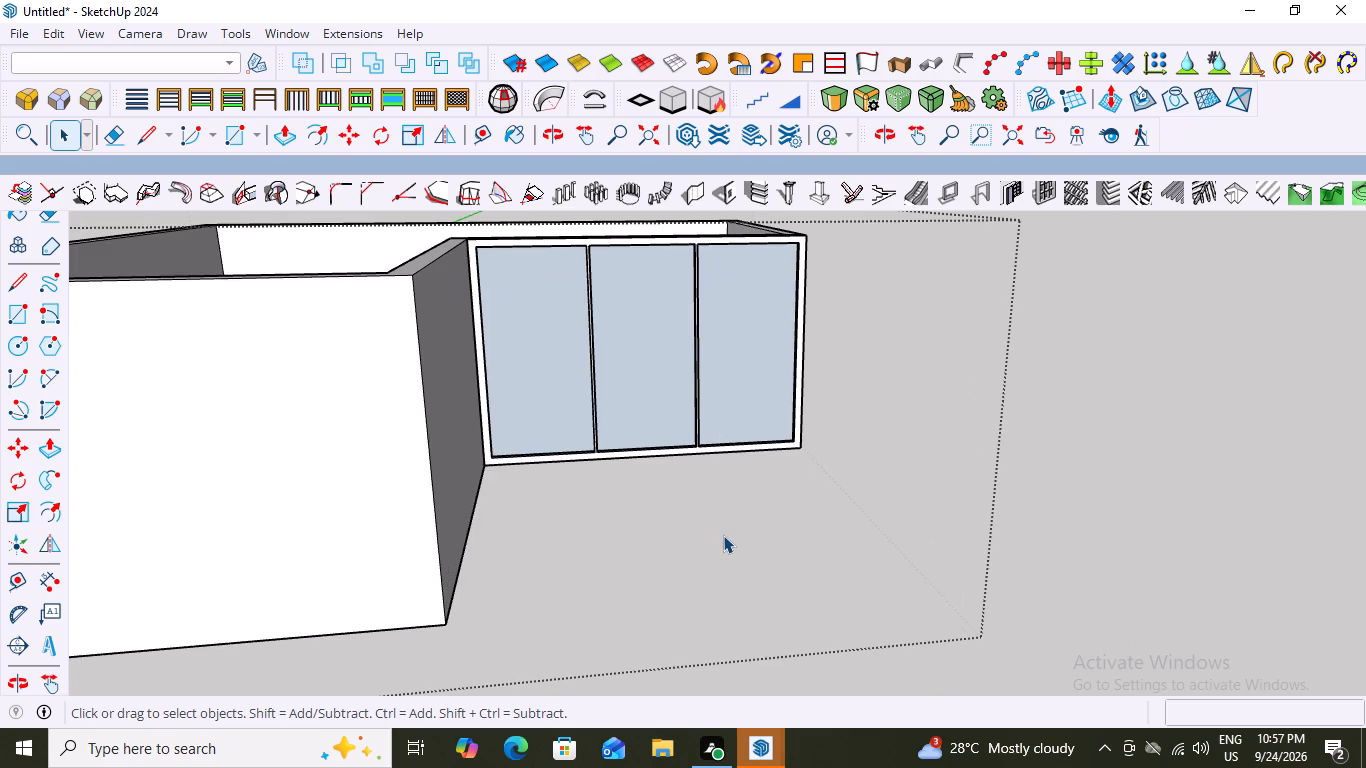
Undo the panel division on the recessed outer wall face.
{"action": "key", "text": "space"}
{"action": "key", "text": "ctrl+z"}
Examine the L-shaped walls from several angles, ending close to the recessed outer face.
{"action": "scroll", "coordinate": [723, 535], "scroll_direction": "down", "scroll_amount": 11}
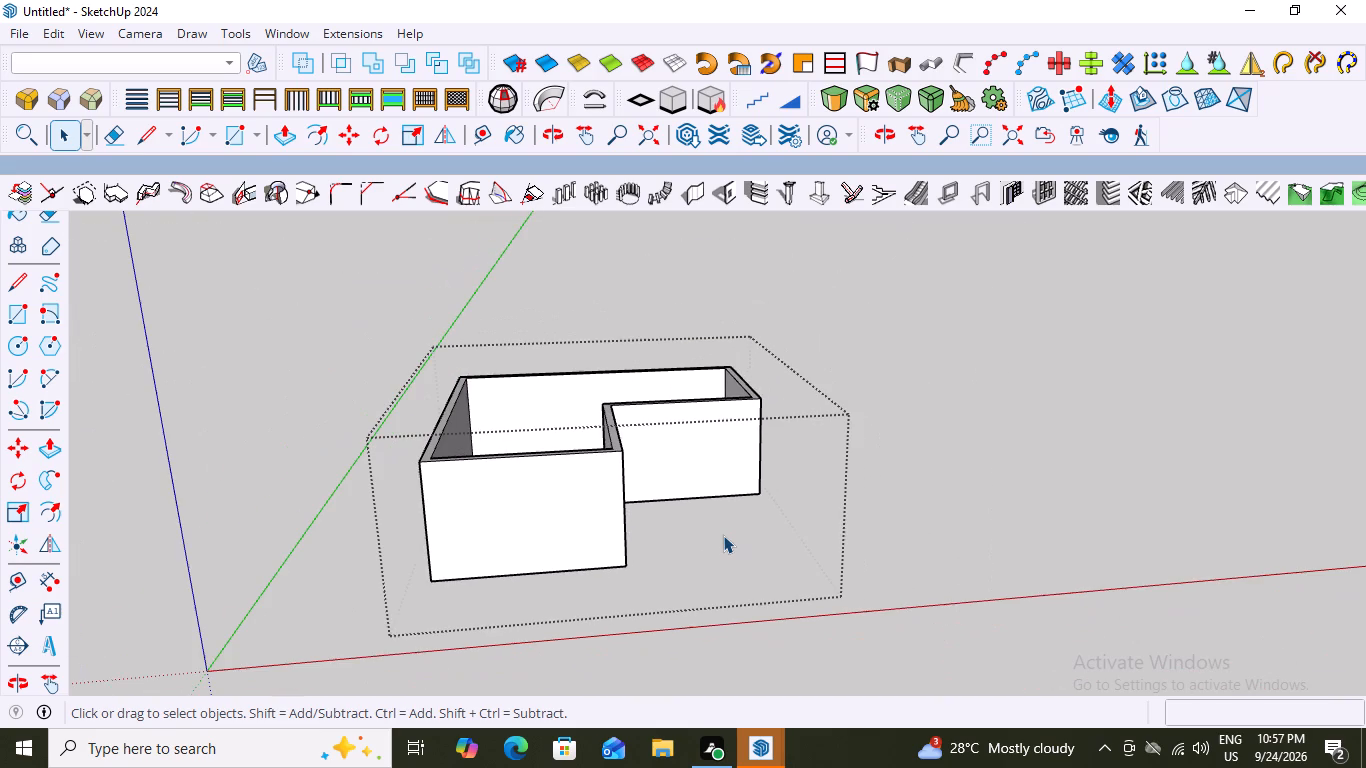
{"action": "scroll", "coordinate": [716, 465], "scroll_direction": "down", "scroll_amount": 3}
{"action": "middle_click_drag", "start_coordinate": [620, 493], "coordinate": [423, 555]}
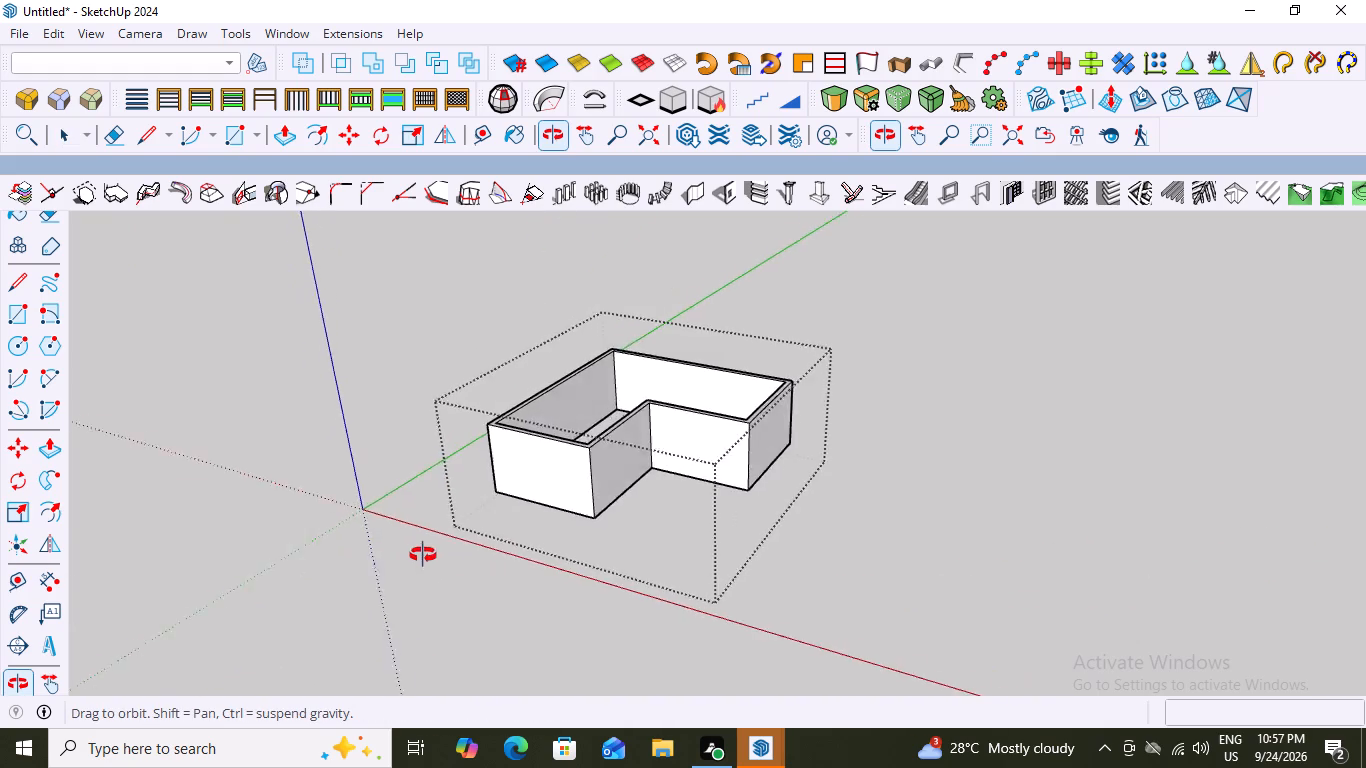
{"action": "middle_click_drag", "start_coordinate": [423, 555], "coordinate": [653, 489]}
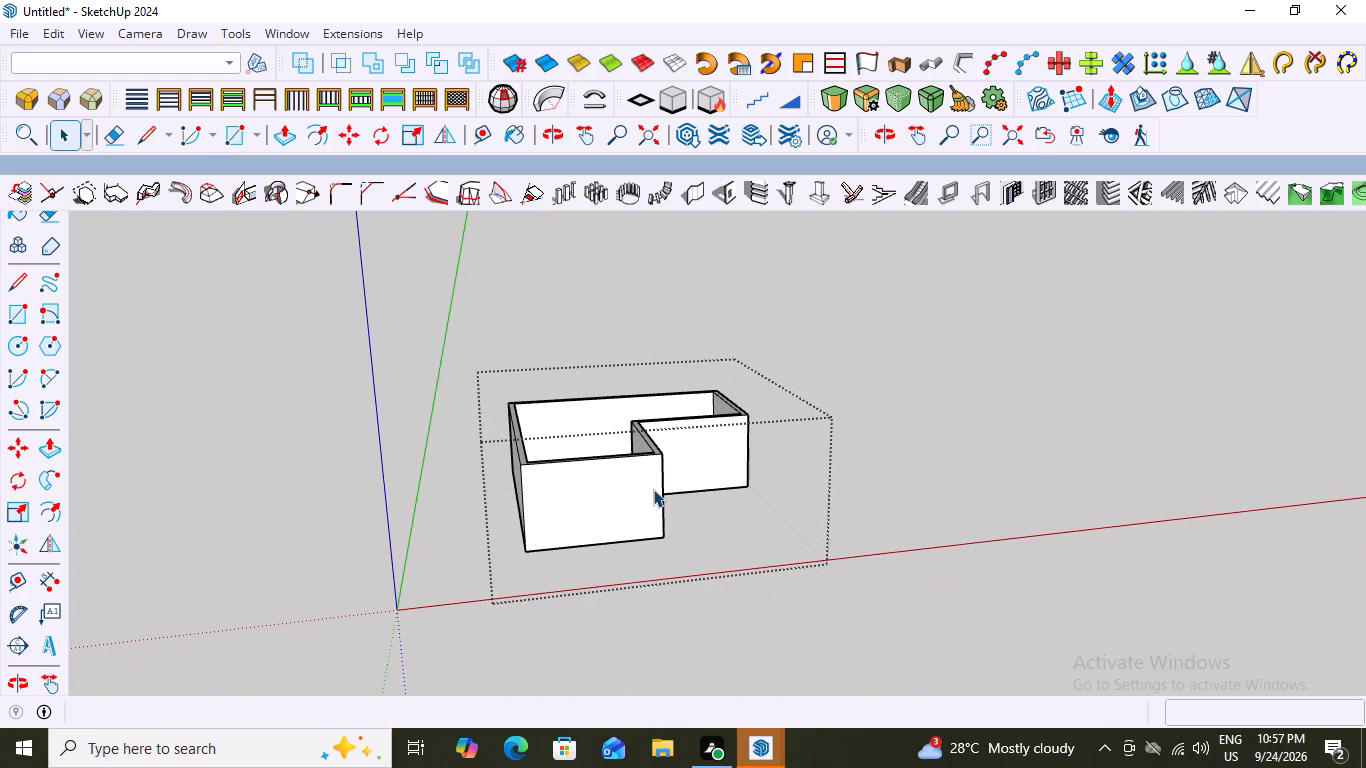
{"action": "middle_click_drag", "start_coordinate": [653, 489], "coordinate": [612, 456]}
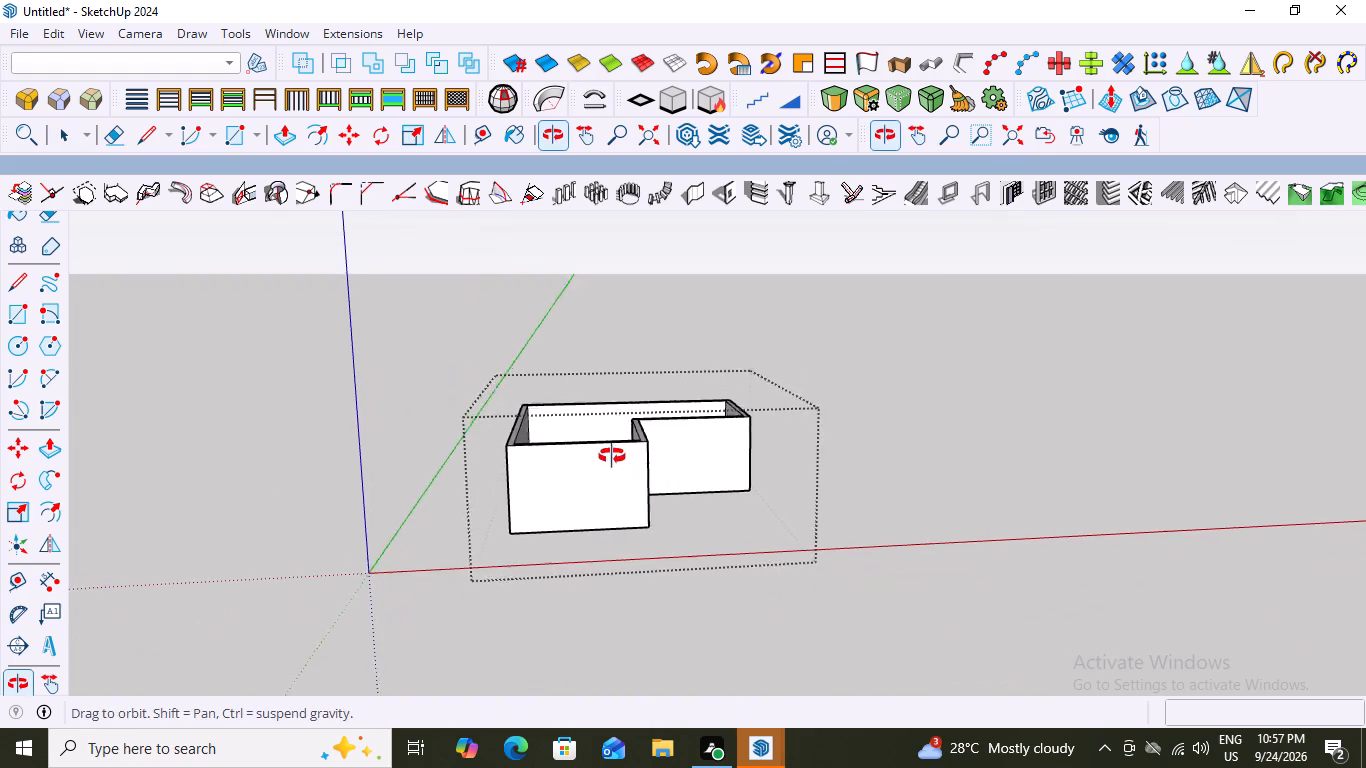
{"action": "middle_click_drag", "start_coordinate": [612, 456], "coordinate": [612, 455]}
{"action": "scroll", "coordinate": [704, 422], "scroll_direction": "up", "scroll_amount": 6}
{"action": "middle_click_drag", "start_coordinate": [671, 437], "coordinate": [641, 427]}
{"action": "scroll", "coordinate": [641, 427], "scroll_direction": "up", "scroll_amount": 4}
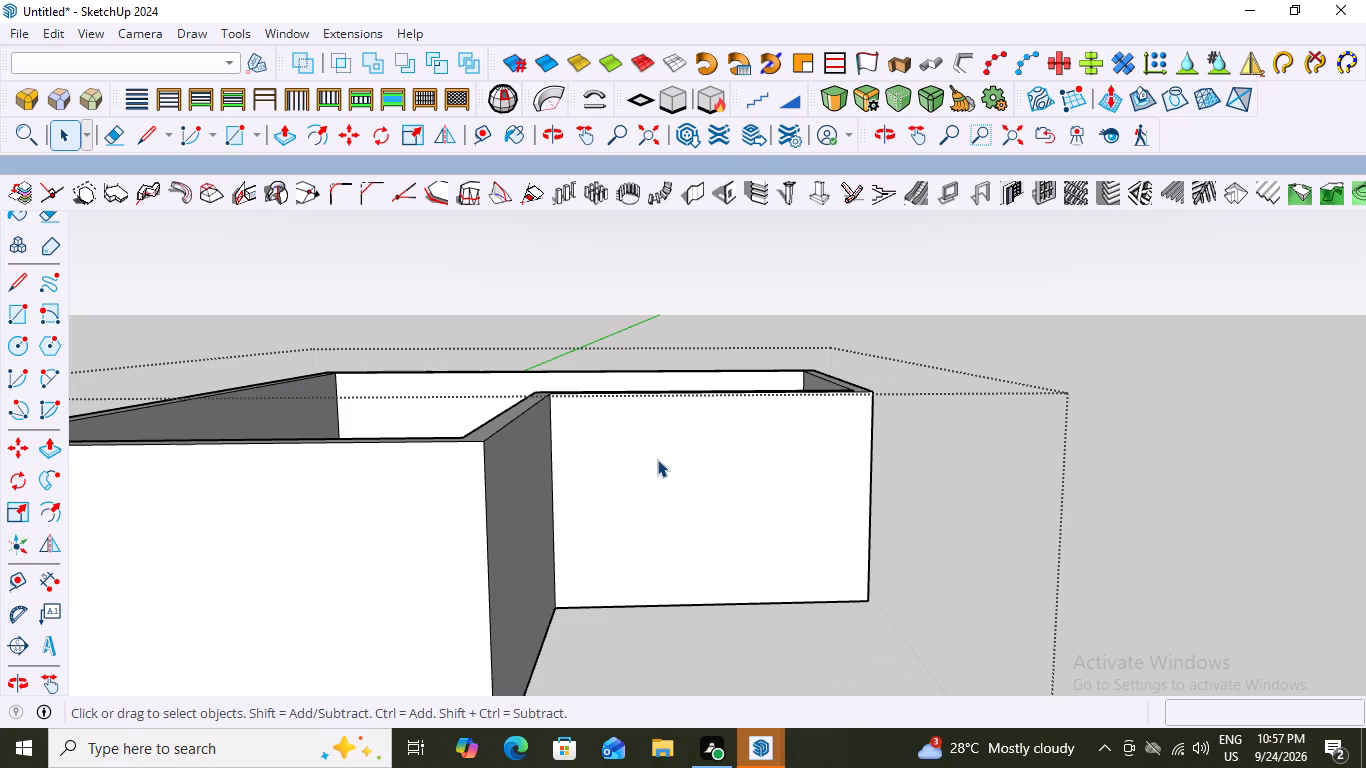
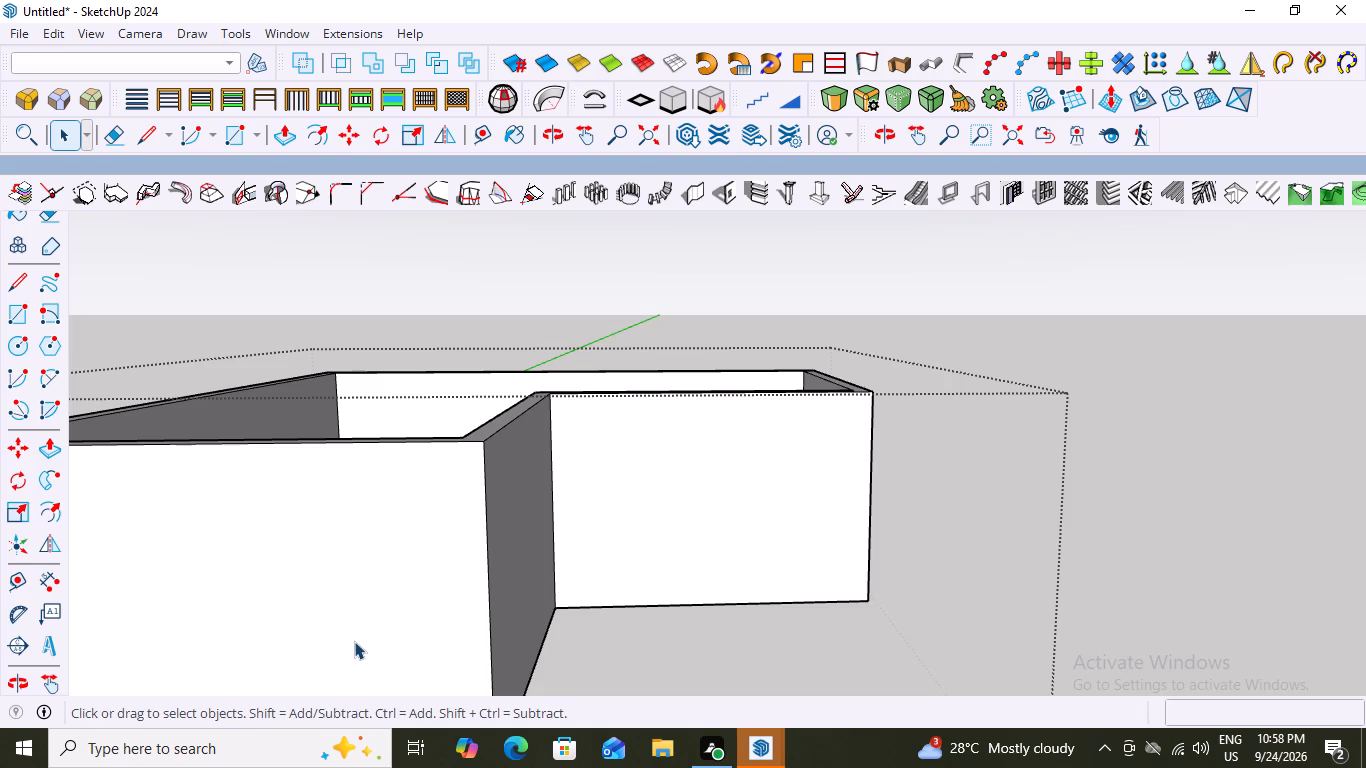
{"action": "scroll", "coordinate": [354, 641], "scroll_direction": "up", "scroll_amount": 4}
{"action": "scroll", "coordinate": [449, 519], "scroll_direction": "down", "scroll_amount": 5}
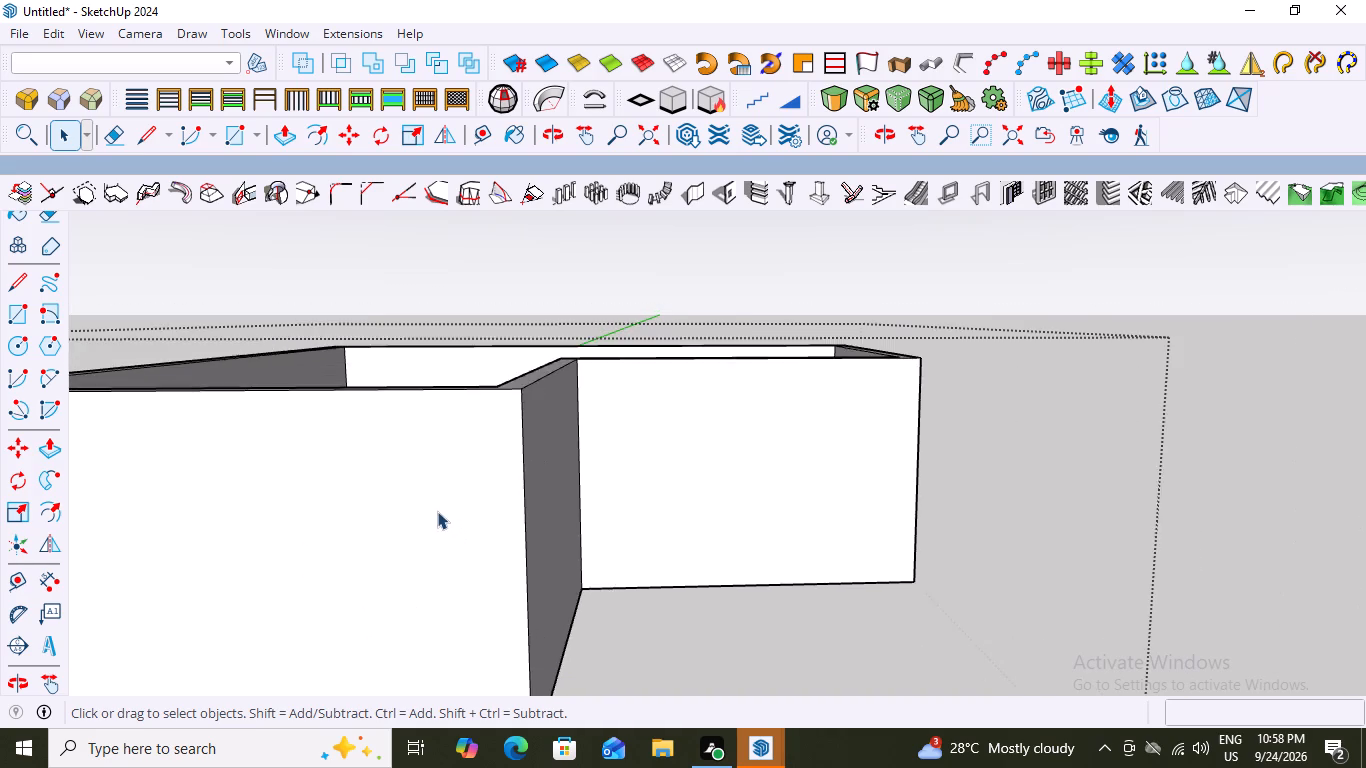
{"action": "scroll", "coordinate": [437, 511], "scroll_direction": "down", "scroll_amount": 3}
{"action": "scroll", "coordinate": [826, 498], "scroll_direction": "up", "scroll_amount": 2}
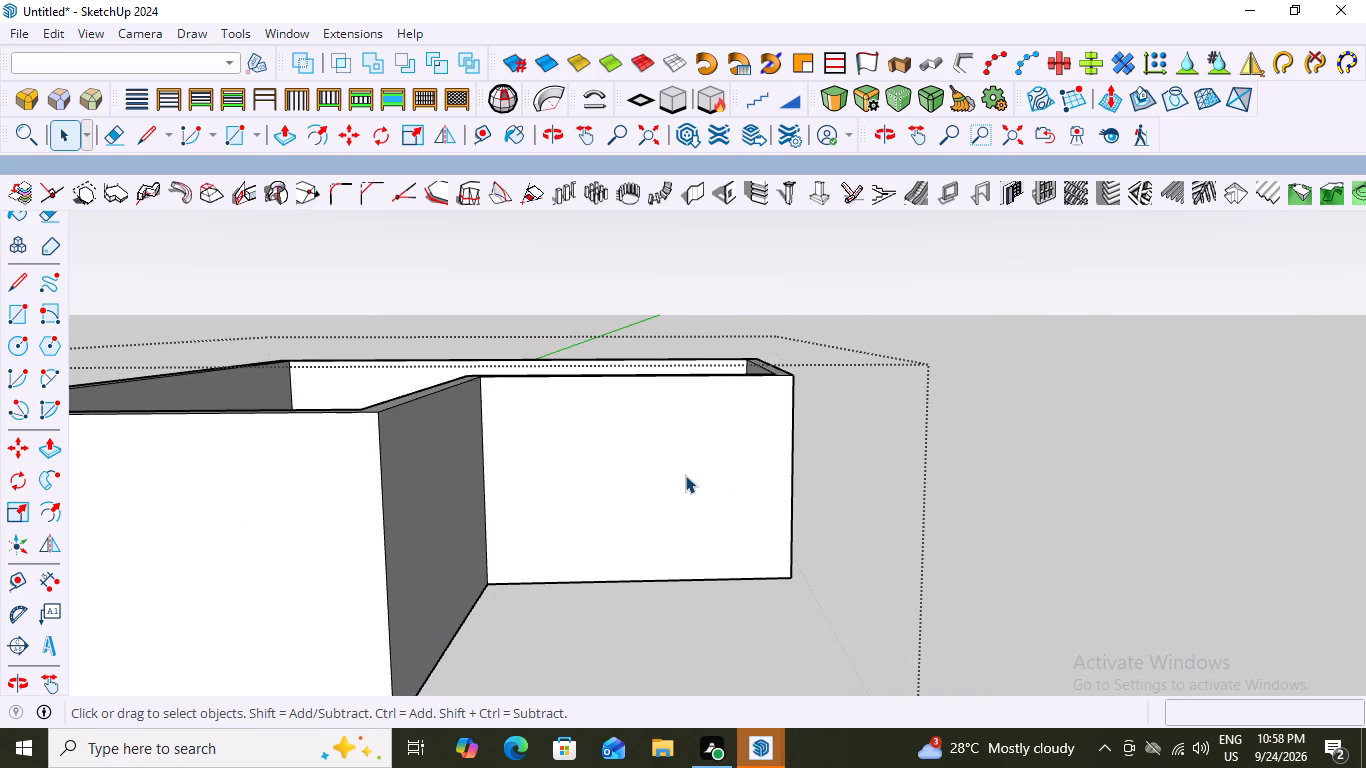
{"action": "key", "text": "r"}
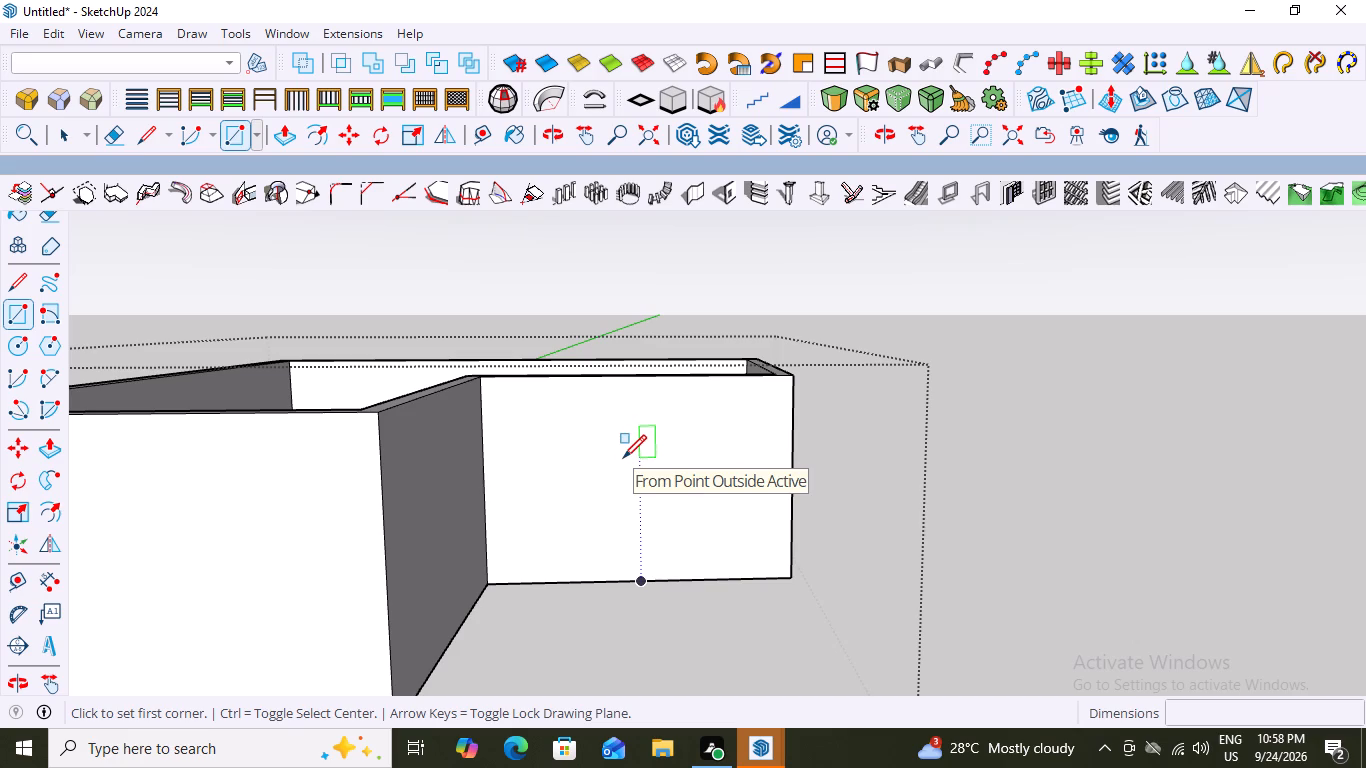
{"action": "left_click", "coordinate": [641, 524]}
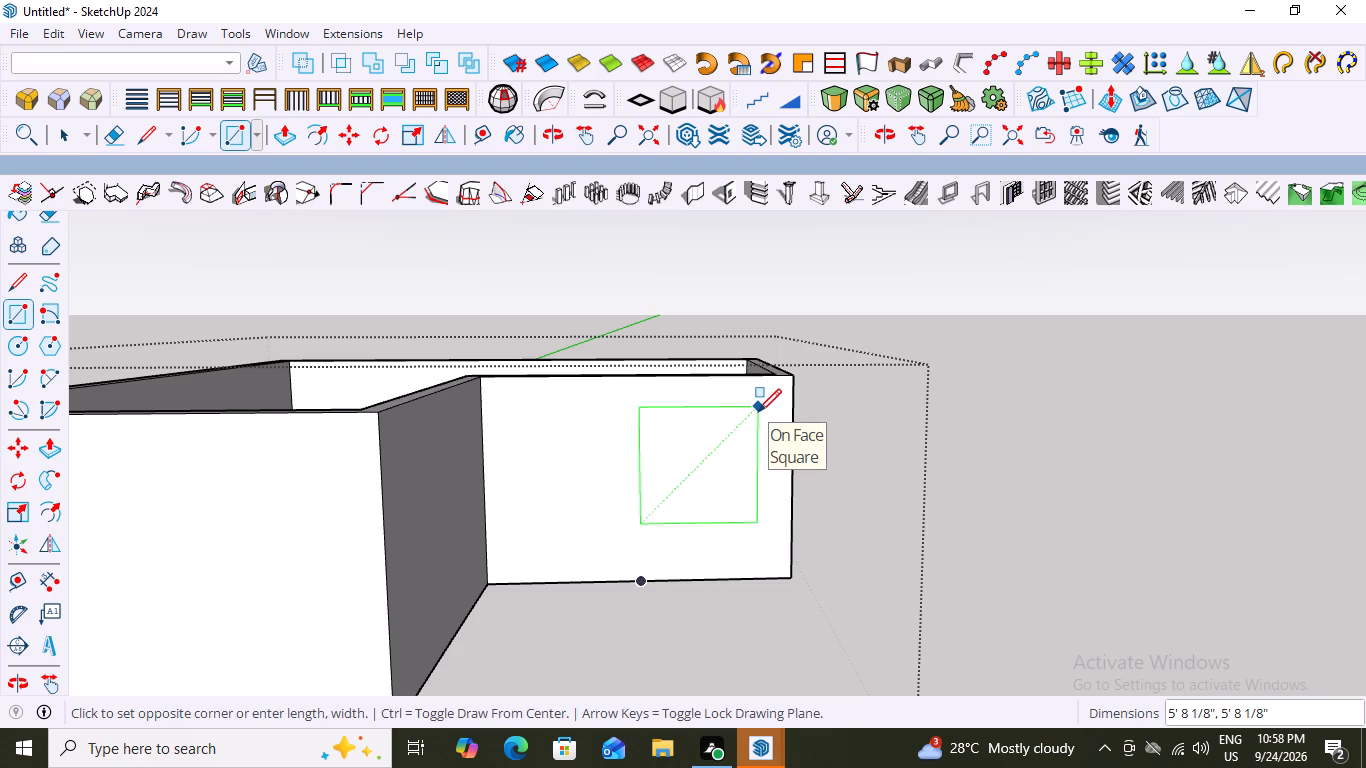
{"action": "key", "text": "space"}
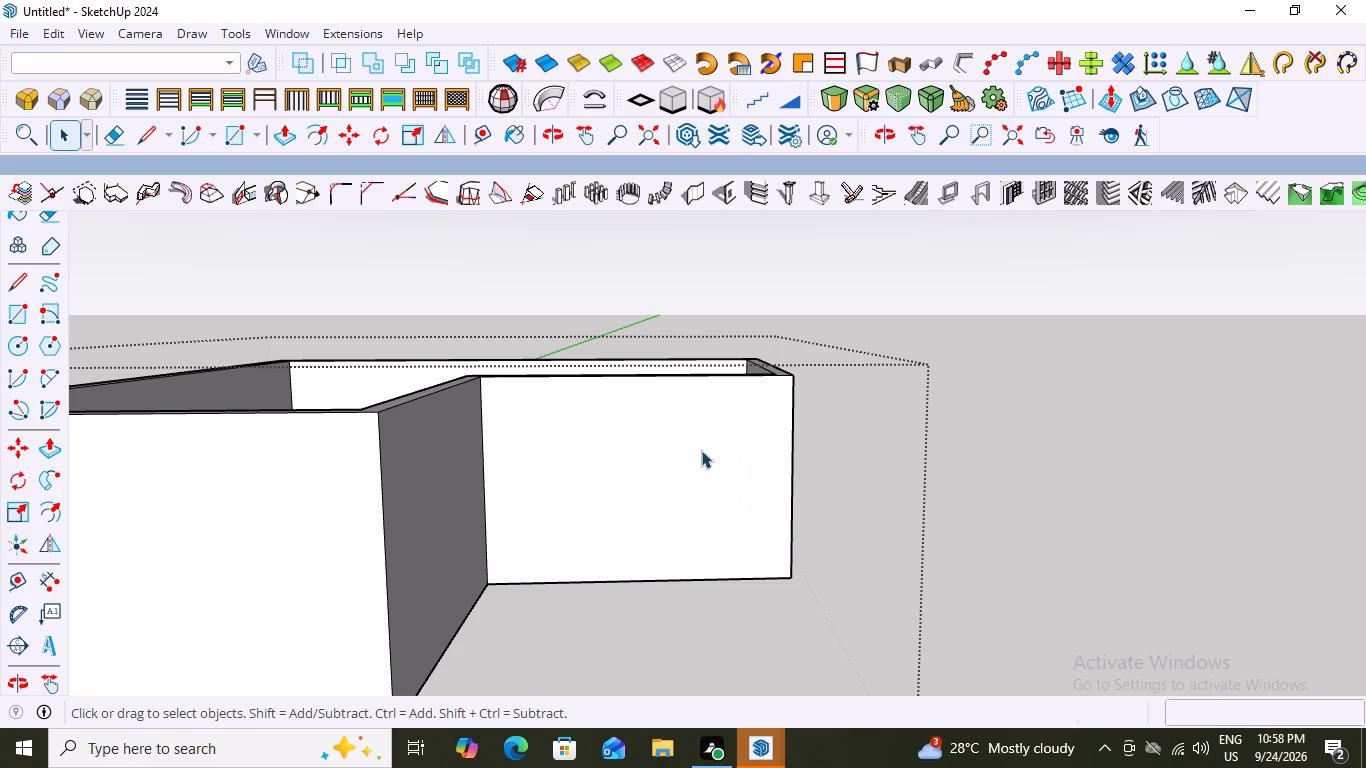
Undo the recent edits step by step until the guide grid around the L-shaped walls is restored.
{"action": "scroll", "coordinate": [695, 454], "scroll_direction": "down", "scroll_amount": 11}
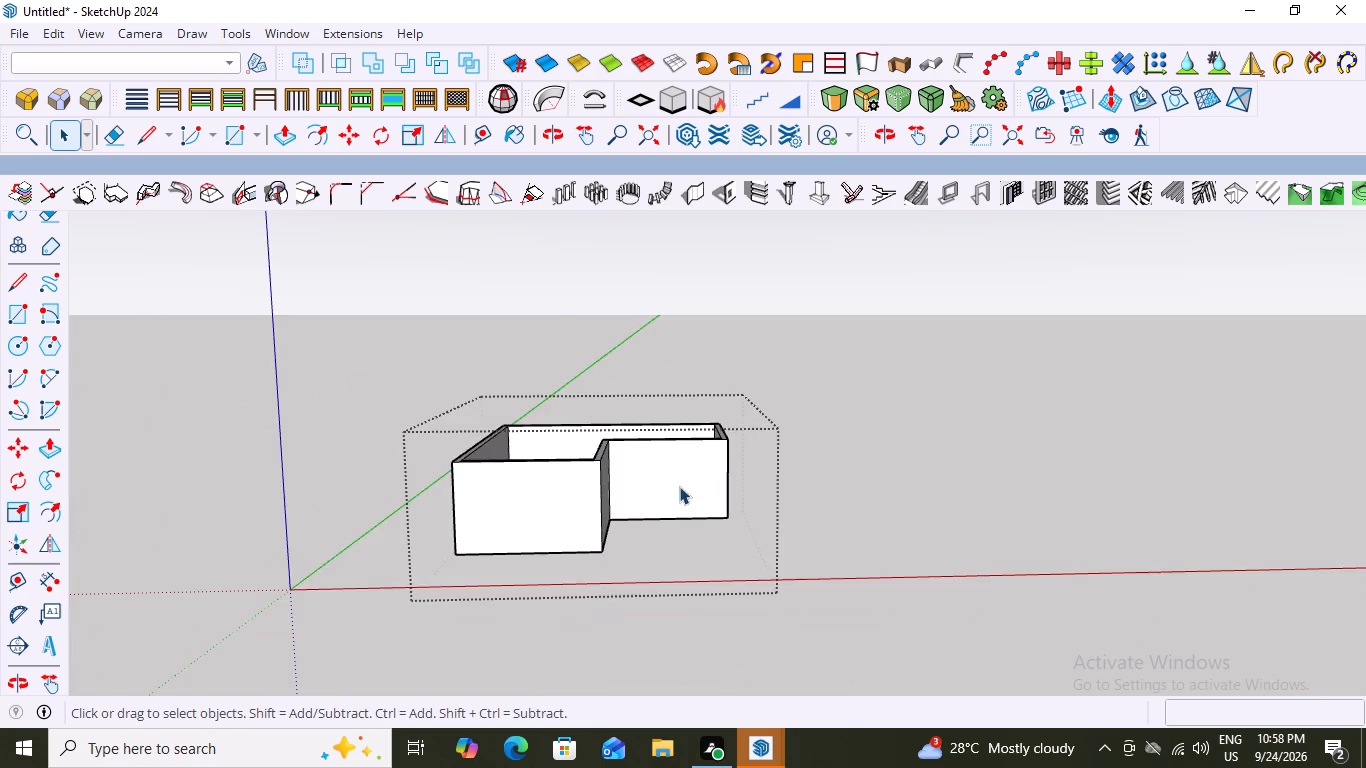
{"action": "middle_click_drag", "start_coordinate": [677, 485], "coordinate": [683, 733]}
{"action": "scroll", "coordinate": [596, 465], "scroll_direction": "up", "scroll_amount": 1}
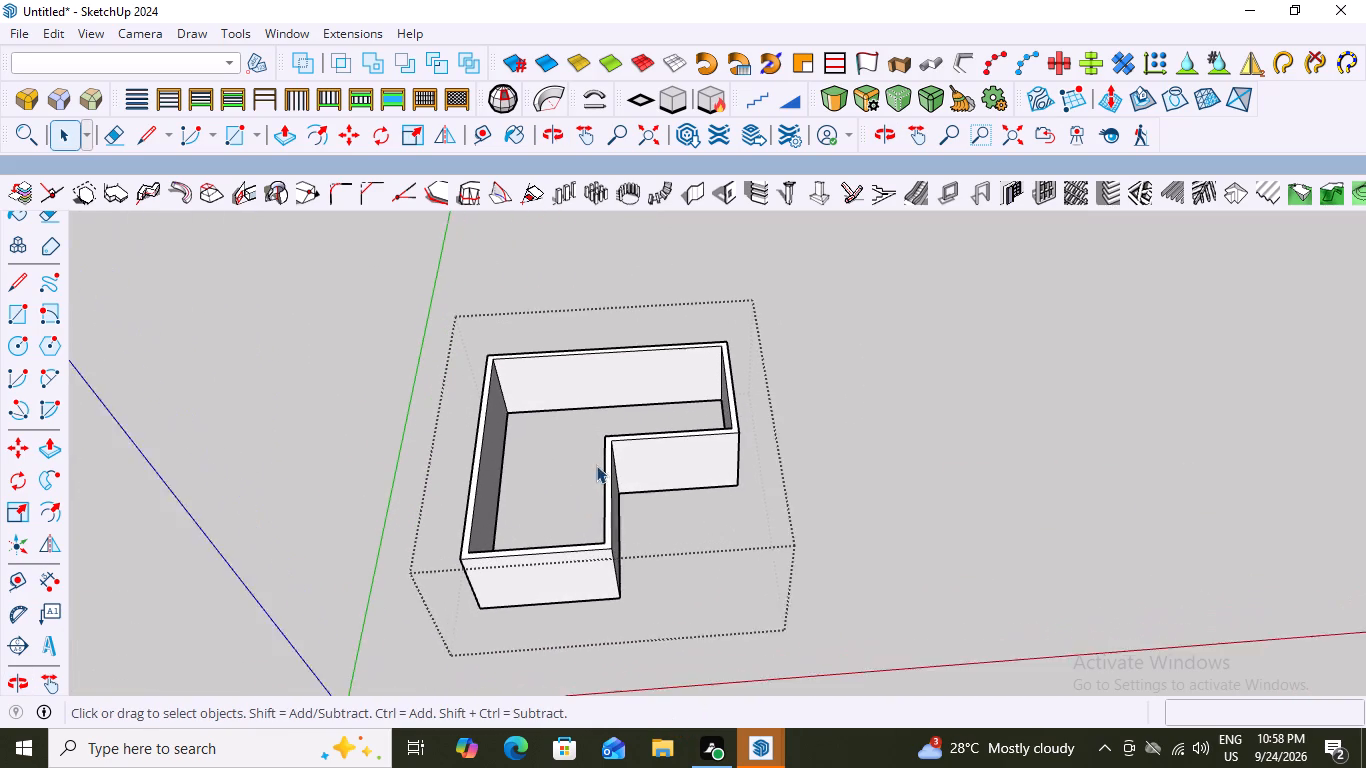
{"action": "scroll", "coordinate": [596, 465], "scroll_direction": "up", "scroll_amount": 1}
{"action": "key", "text": "ctrl+z"}
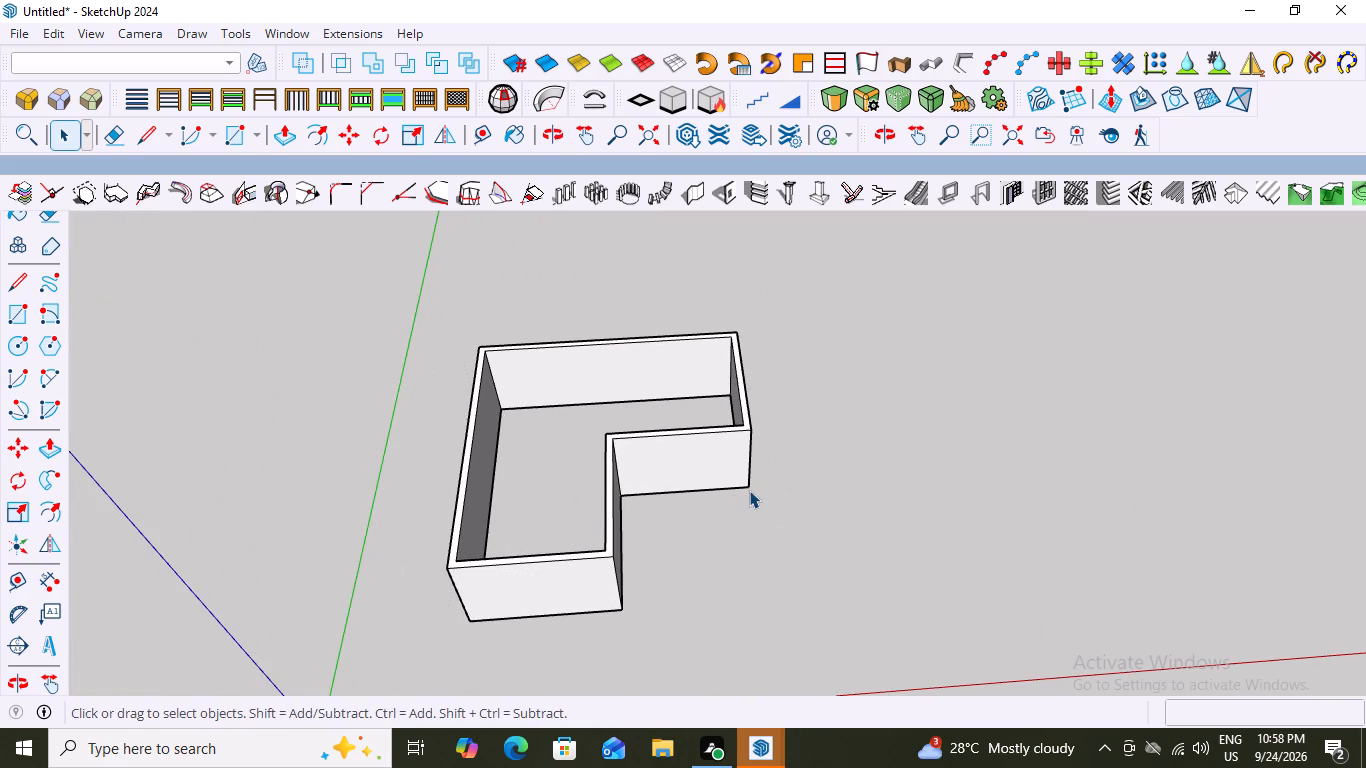
{"action": "key", "text": "ctrl+z"}
{"action": "key", "text": "ctrl+z"}
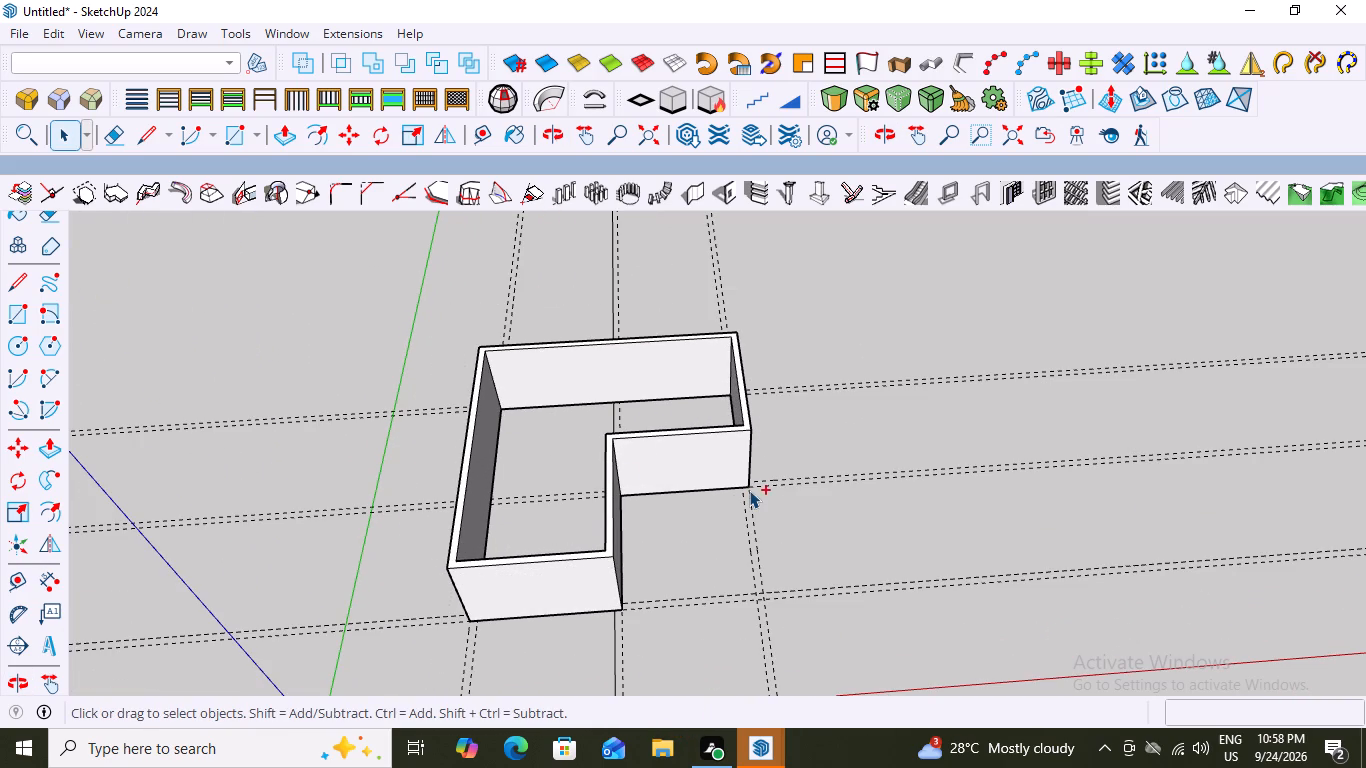
{"action": "key", "text": "ctrl+z"}
{"action": "key", "text": "space"}
{"action": "key", "text": "ctrl+z"}
{"action": "key", "text": "ctrl+z"}
{"action": "key", "text": "ctrl+z"}
{"action": "key", "text": "ctrl+z"}
{"action": "key", "text": "ctrl+z"}
{"action": "key", "text": "ctrl+z"}
{"action": "key", "text": "ctrl+z"}
{"action": "key", "text": "ctrl+z"}
{"action": "key", "text": "ctrl+z"}
{"action": "key", "text": "ctrl+z"}
{"action": "key", "text": "ctrl+z"}
{"action": "key", "text": "ctrl+z"}
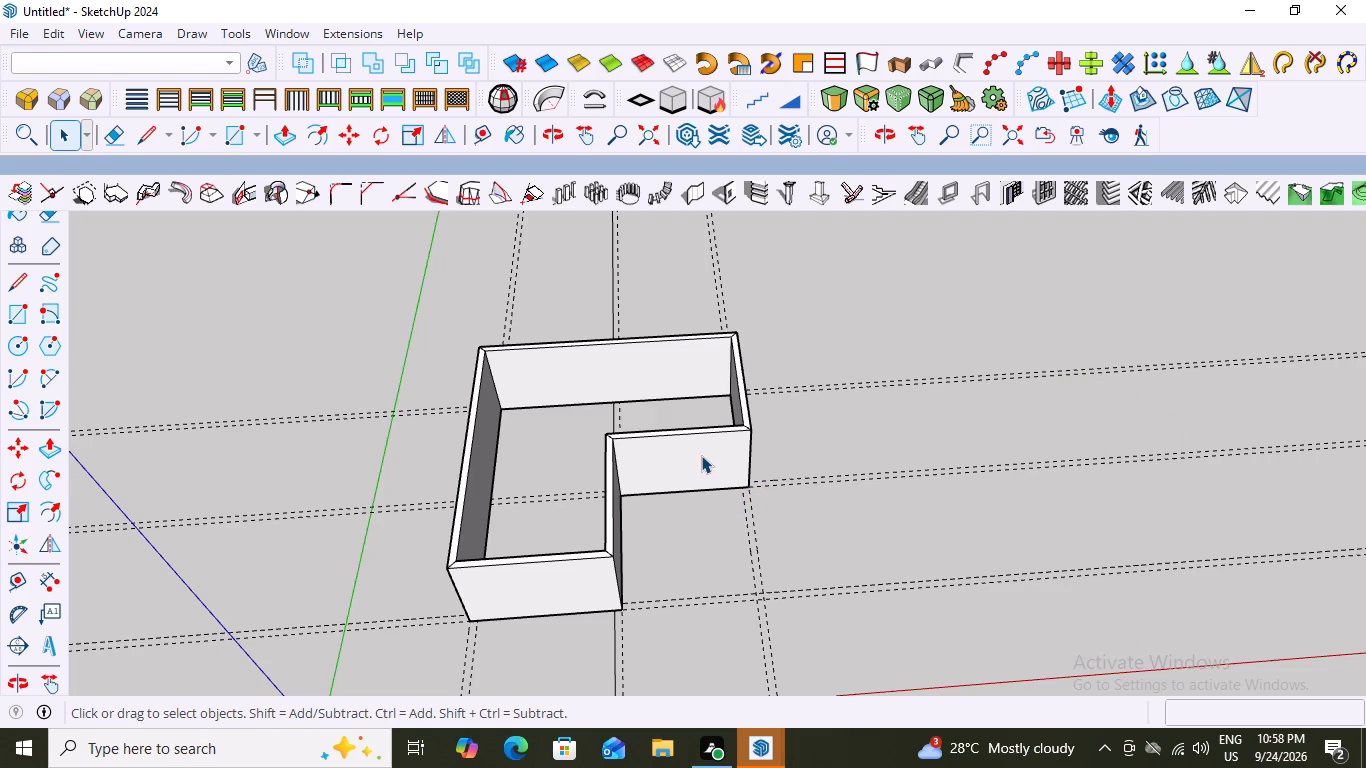
Delete the entire L-shaped wall group from the guide grid.
{"action": "left_click", "coordinate": [701, 455]}
{"action": "key", "text": "Delete"}
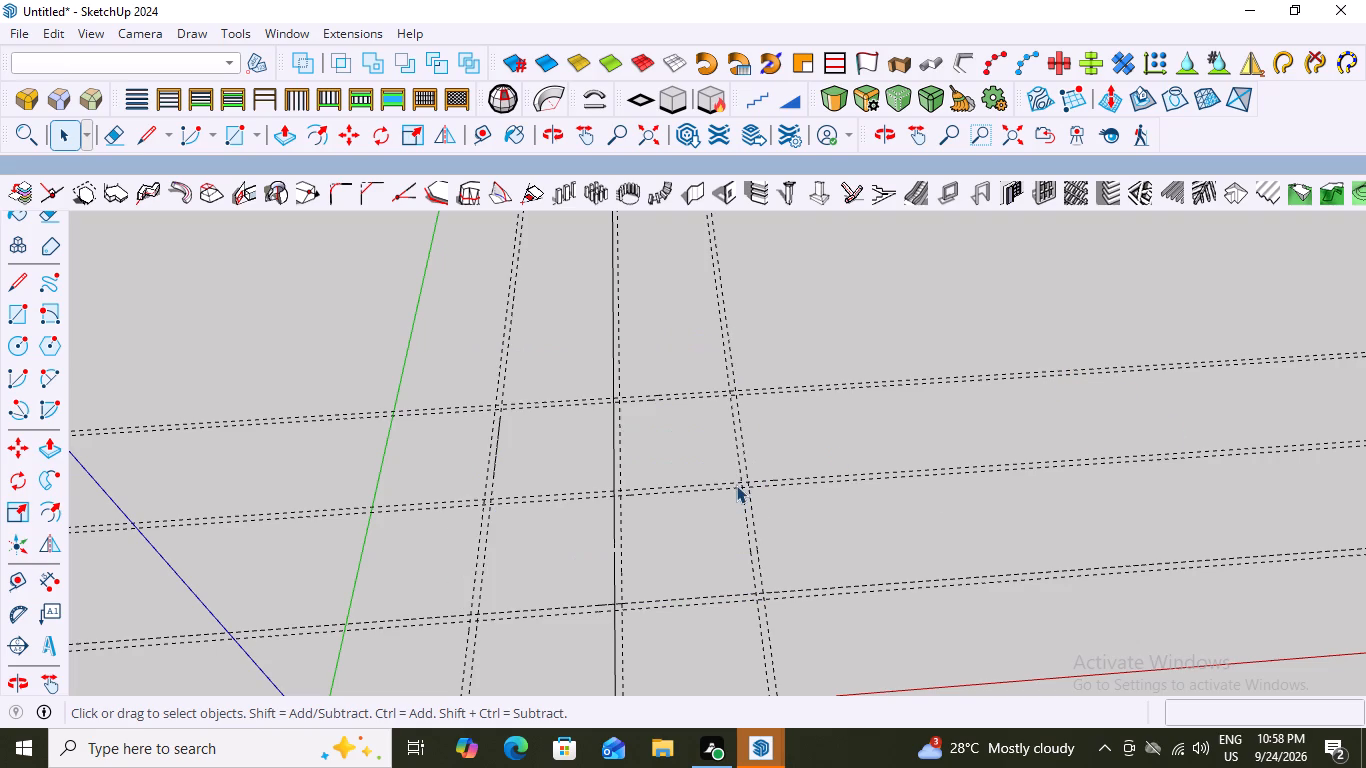
Delete both lines of the guide pair parallel to the green axis that lies farthest from it.
{"action": "scroll", "coordinate": [738, 462], "scroll_direction": "down", "scroll_amount": 5}
{"action": "scroll", "coordinate": [782, 532], "scroll_direction": "up", "scroll_amount": 8}
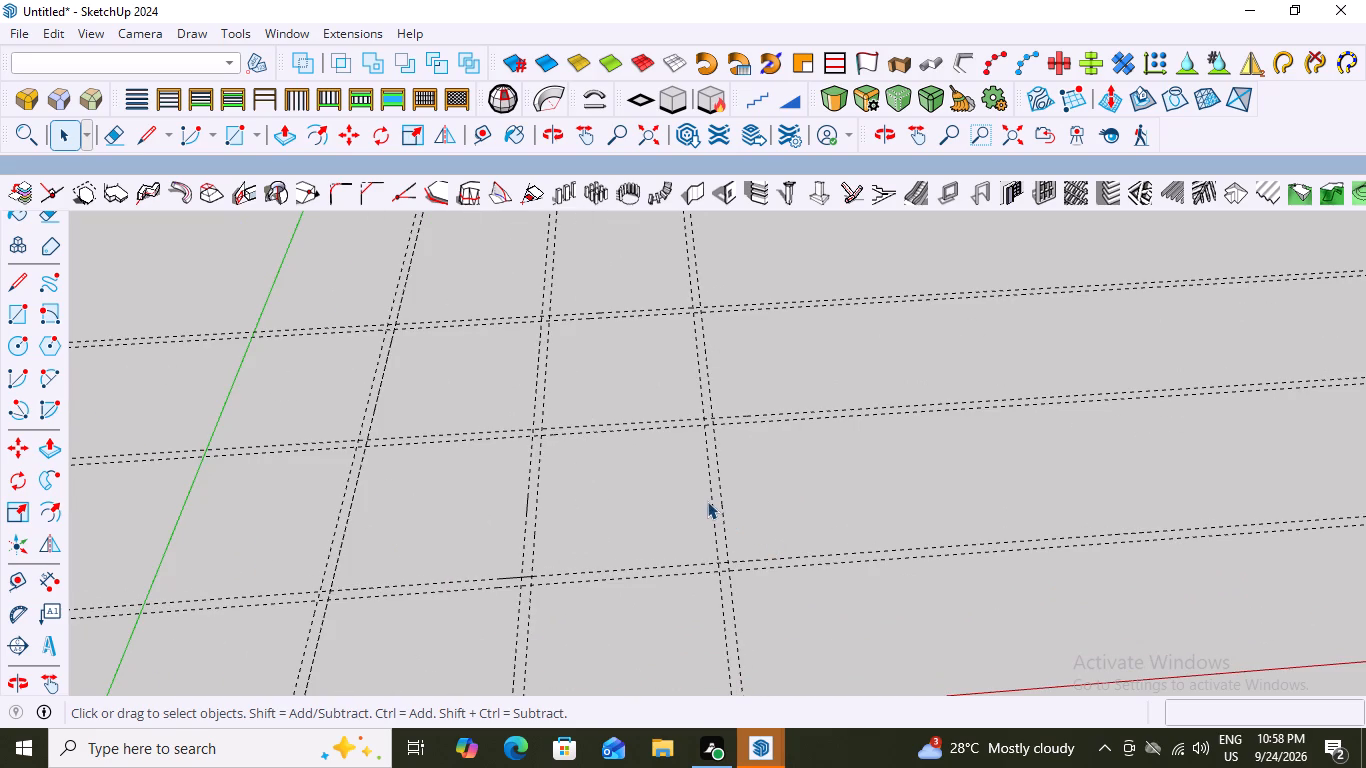
{"action": "double_click", "coordinate": [711, 499]}
{"action": "key", "text": "Delete"}
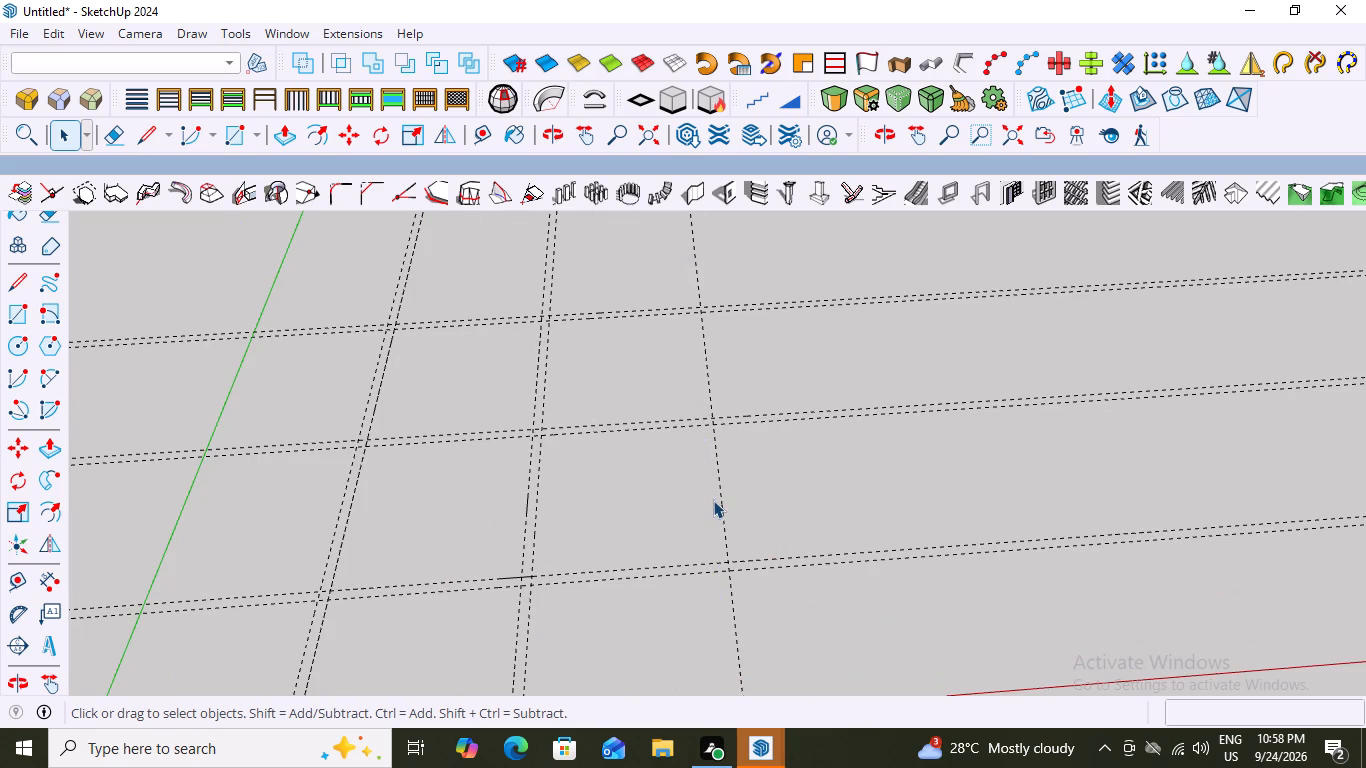
{"action": "left_click", "coordinate": [722, 505]}
{"action": "key", "text": "Delete"}
Place a guide 15' along the red direction from the outer line of the middle guide pair.
{"action": "key", "text": "t"}
{"action": "left_click", "coordinate": [537, 512]}
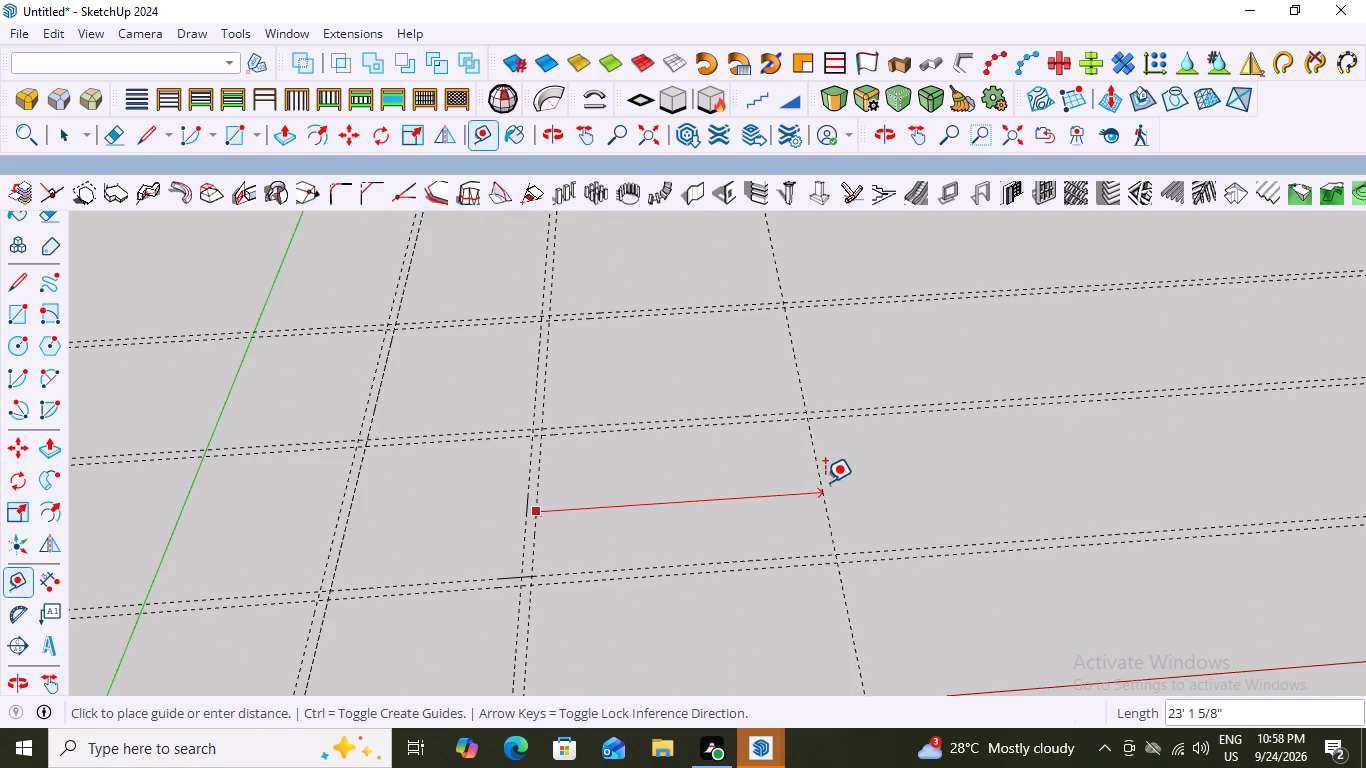
{"action": "scroll", "coordinate": [794, 487], "scroll_direction": "down", "scroll_amount": 6}
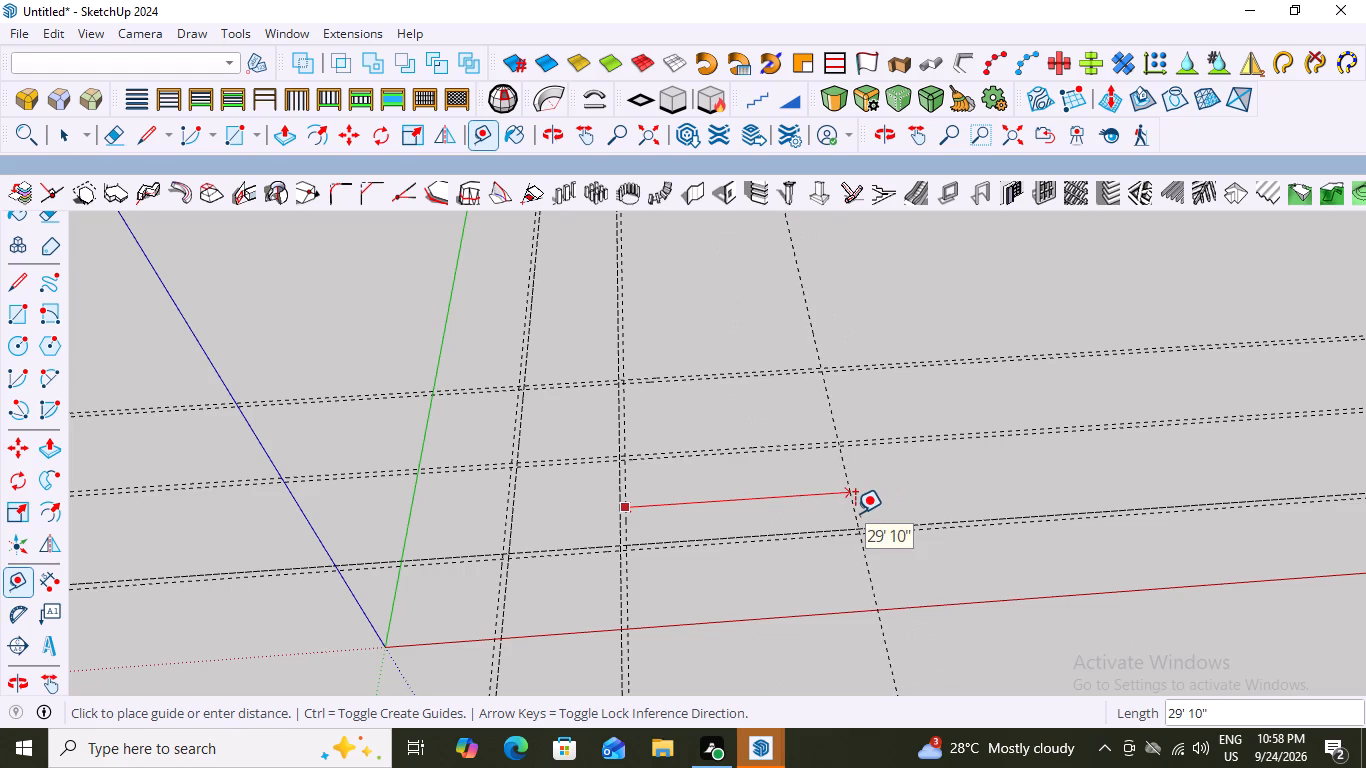
{"action": "type", "text": "15'"}
{"action": "key", "text": "Return"}
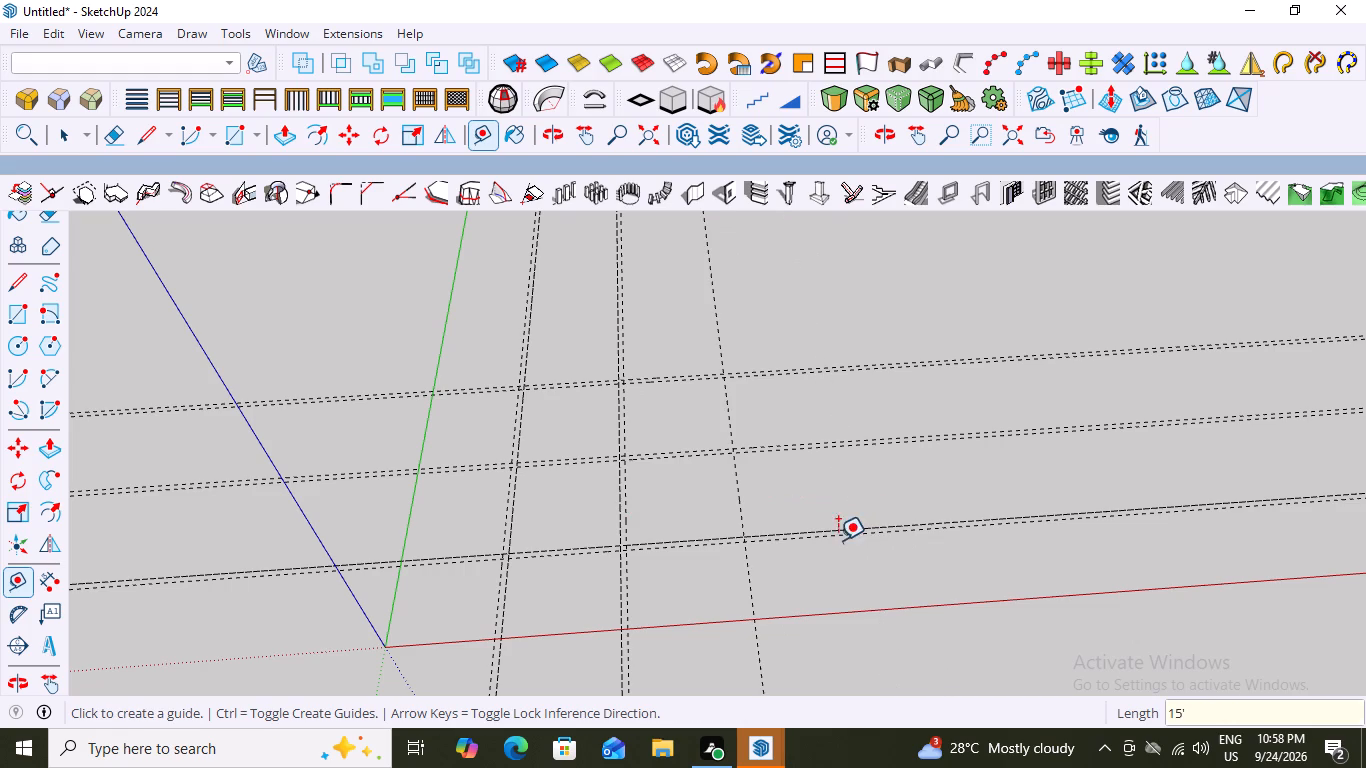
Add a parallel guide 9" outward from the new guide, marking the wall thickness.
{"action": "middle_click_drag", "start_coordinate": [828, 541], "coordinate": [778, 418]}
{"action": "scroll", "coordinate": [801, 414], "scroll_direction": "down", "scroll_amount": 5}
{"action": "scroll", "coordinate": [829, 637], "scroll_direction": "up", "scroll_amount": 3}
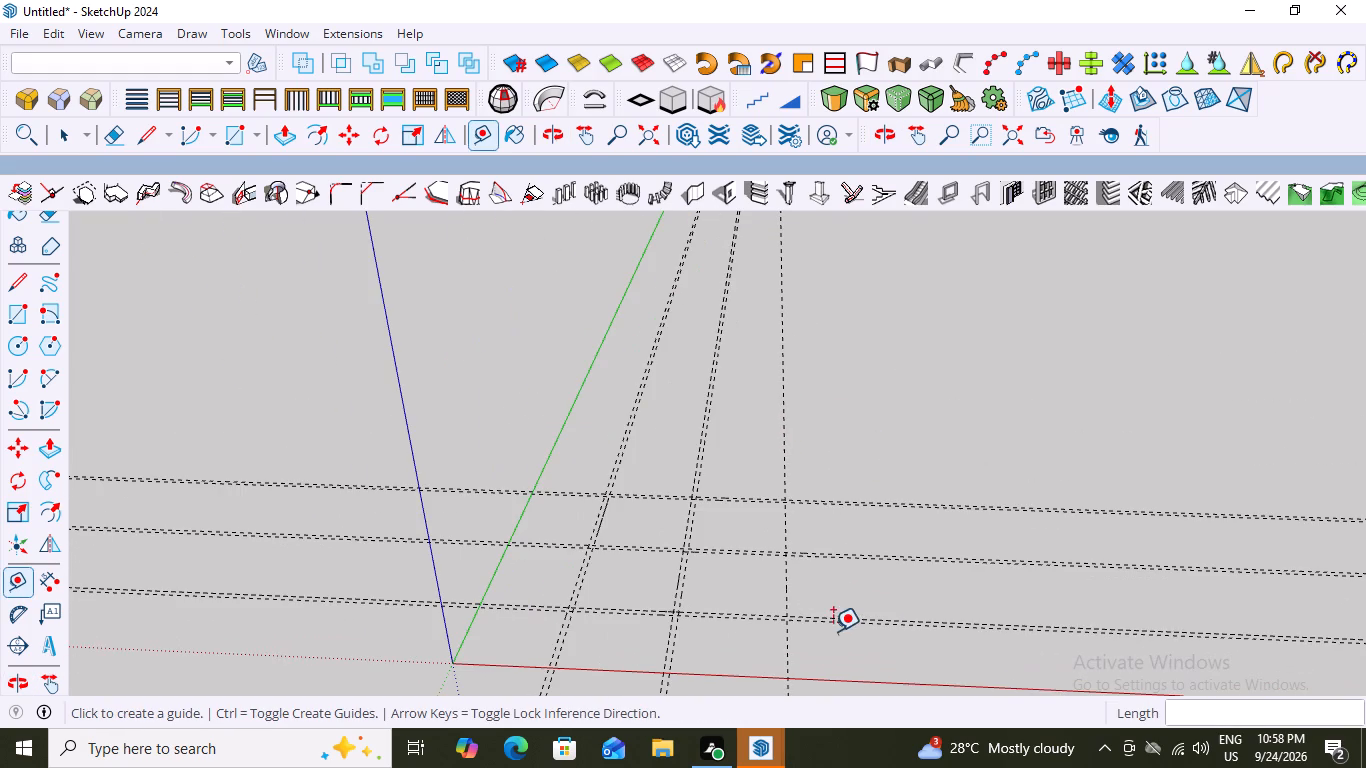
{"action": "left_click", "coordinate": [781, 593]}
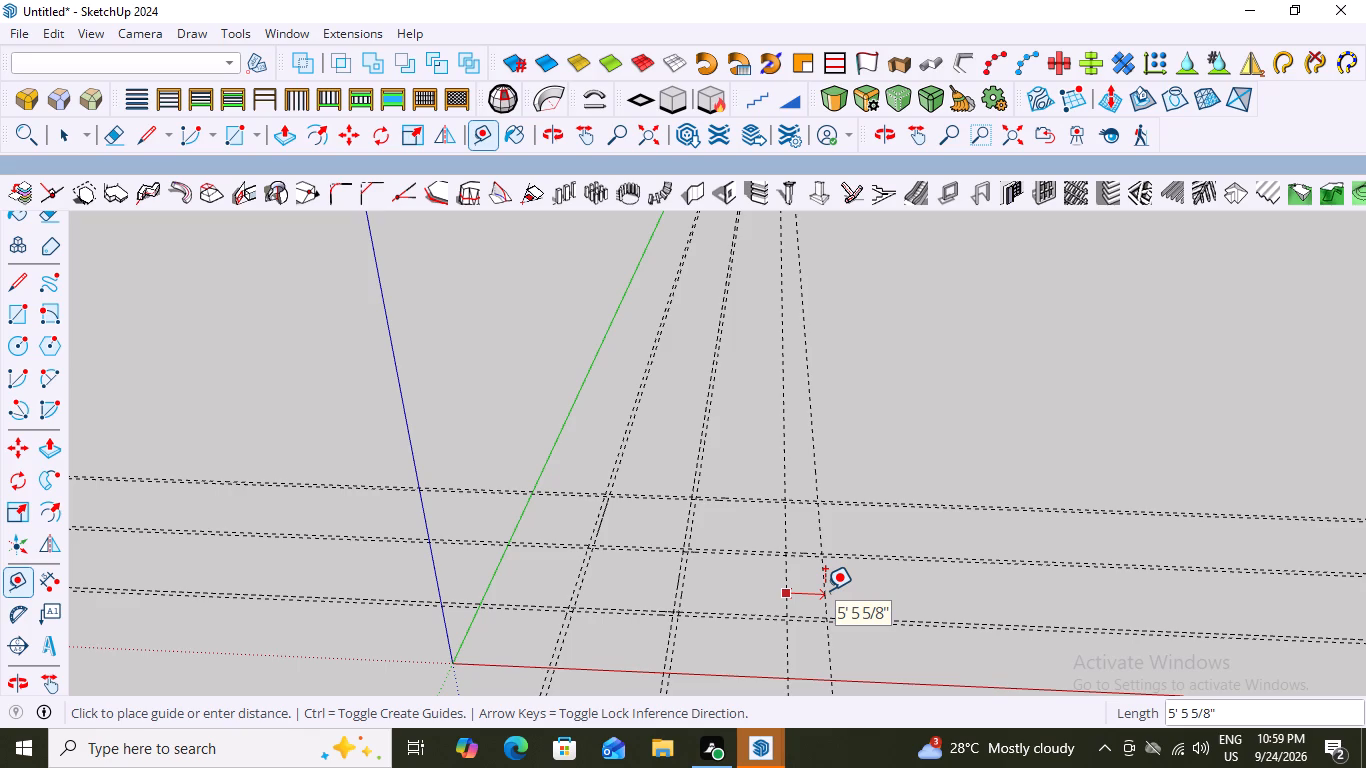
{"action": "key", "text": "9"}
{"action": "key", "text": "shift+quotedbl"}
{"action": "key", "text": "Return"}
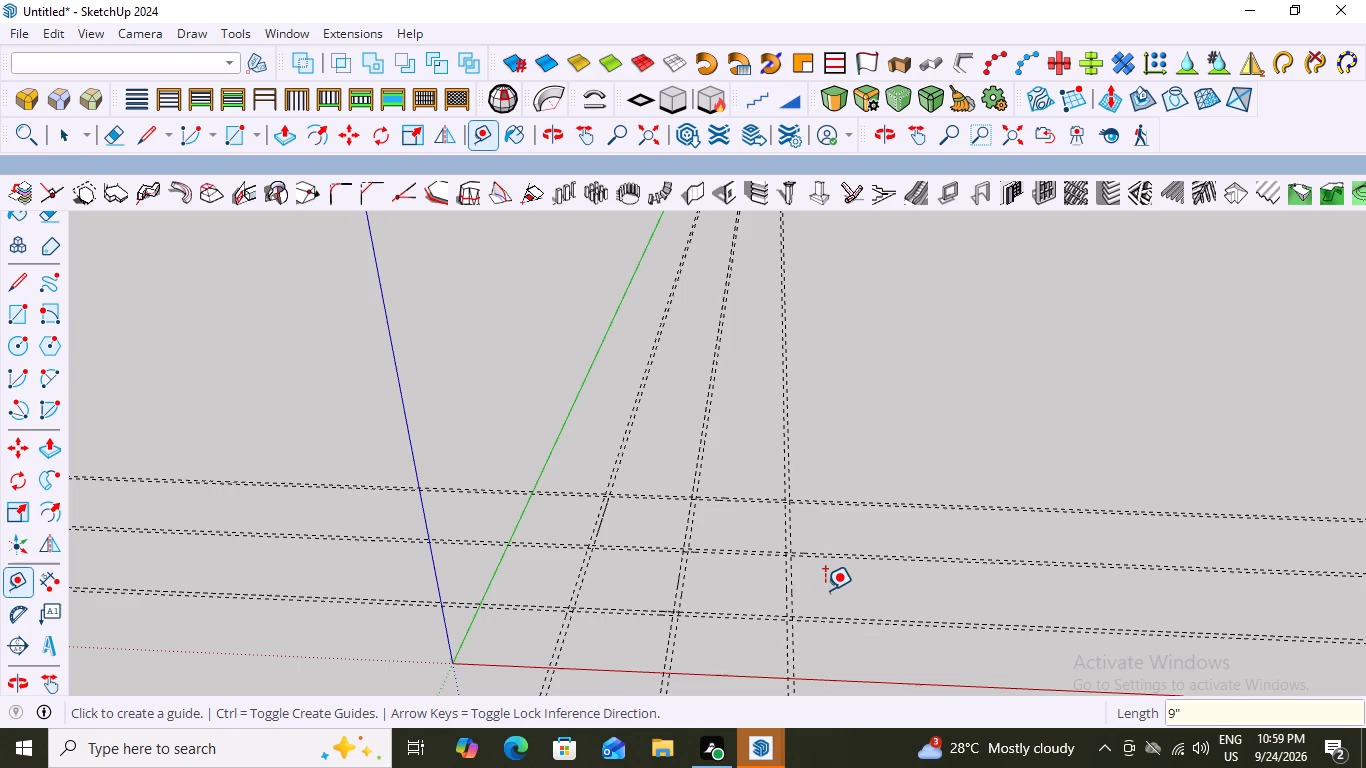
{"action": "scroll", "coordinate": [873, 488], "scroll_direction": "down", "scroll_amount": 2}
{"action": "middle_click_drag", "start_coordinate": [903, 583], "coordinate": [962, 615]}
{"action": "scroll", "coordinate": [697, 475], "scroll_direction": "up", "scroll_amount": 3}
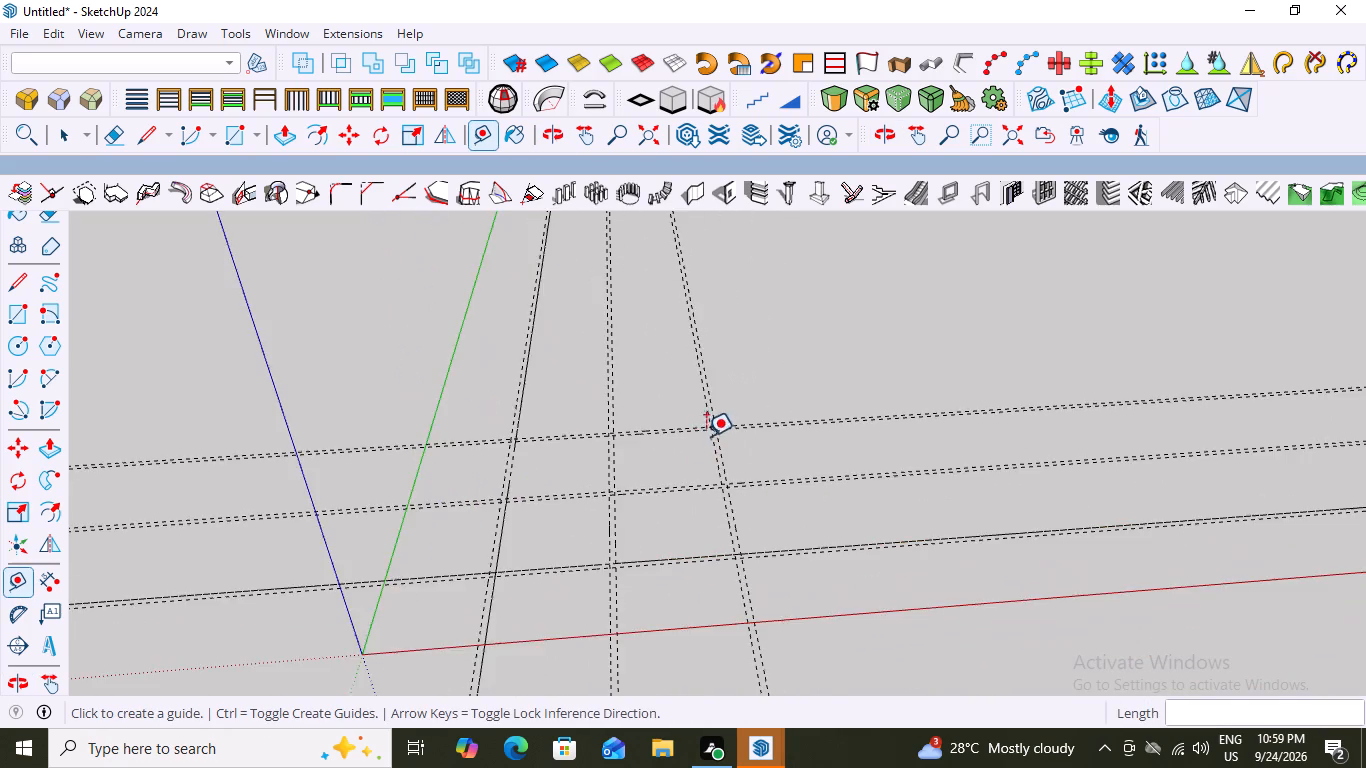
{"action": "scroll", "coordinate": [710, 432], "scroll_direction": "up", "scroll_amount": 5}
{"action": "key", "text": "space"}
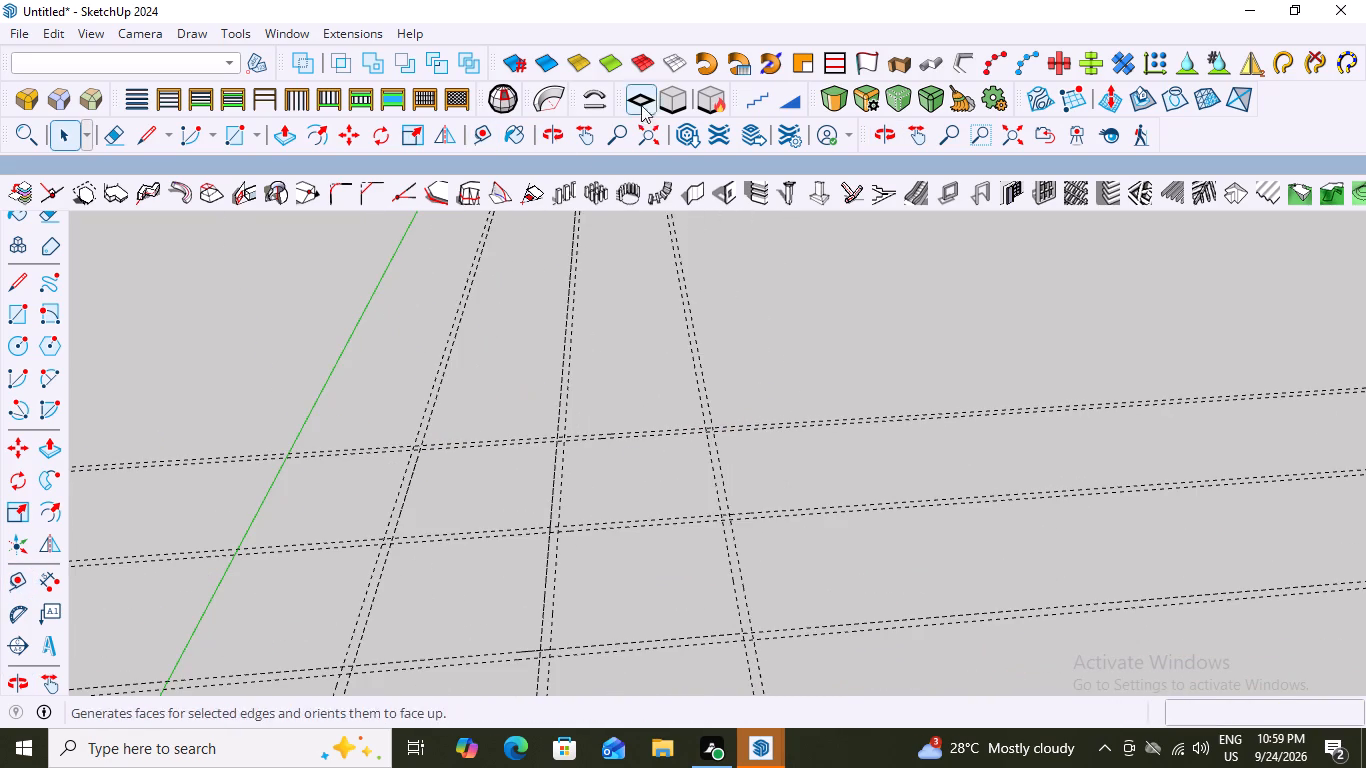
Start a right-aligned, grouped 1001bit wall, 9" thick and 10' high, with a 30' 3" run along the guide pair nearest the green axis.
{"action": "scroll", "coordinate": [728, 301], "scroll_direction": "down", "scroll_amount": 2}
{"action": "middle_click_drag", "start_coordinate": [430, 352], "coordinate": [429, 323]}
{"action": "scroll", "coordinate": [429, 323], "scroll_direction": "down", "scroll_amount": 3}
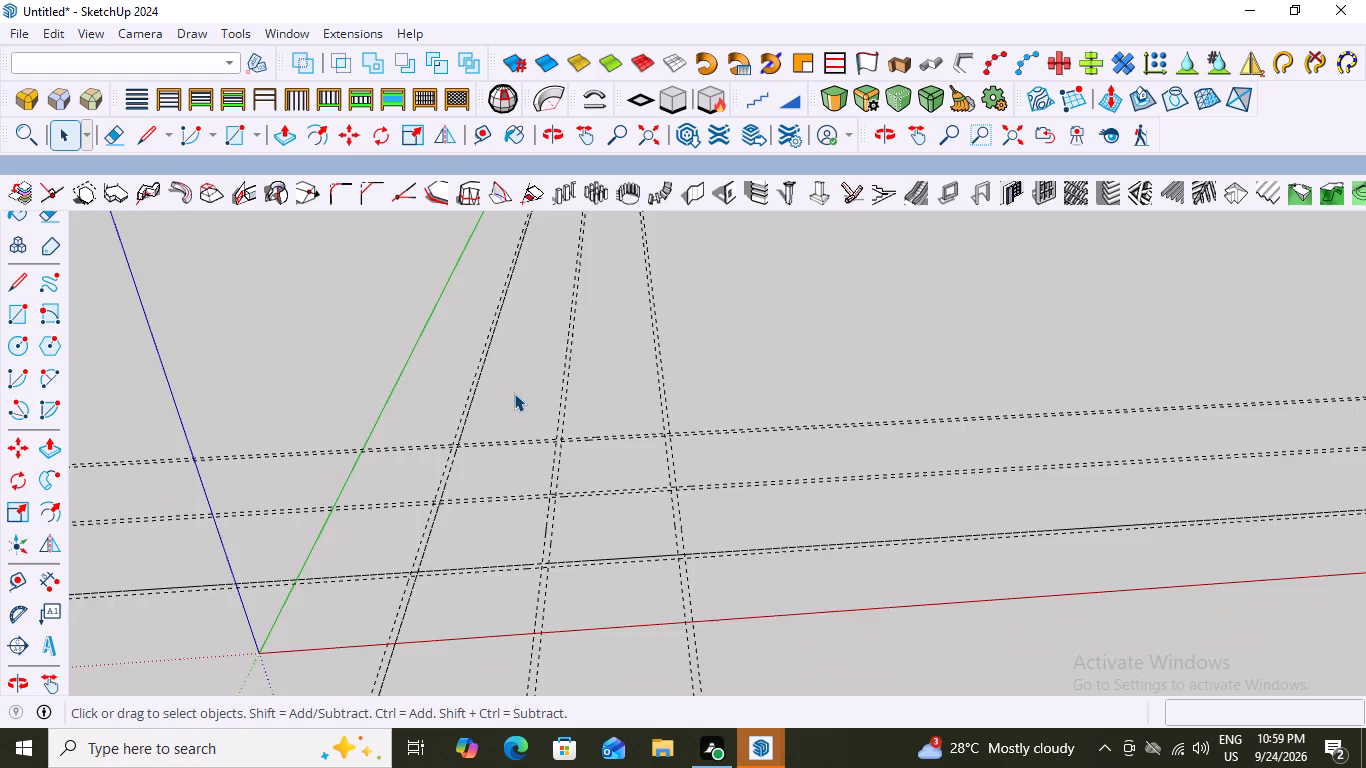
{"action": "scroll", "coordinate": [514, 393], "scroll_direction": "down", "scroll_amount": 2}
{"action": "middle_click_drag", "start_coordinate": [736, 563], "coordinate": [735, 594]}
{"action": "scroll", "coordinate": [514, 405], "scroll_direction": "up", "scroll_amount": 5}
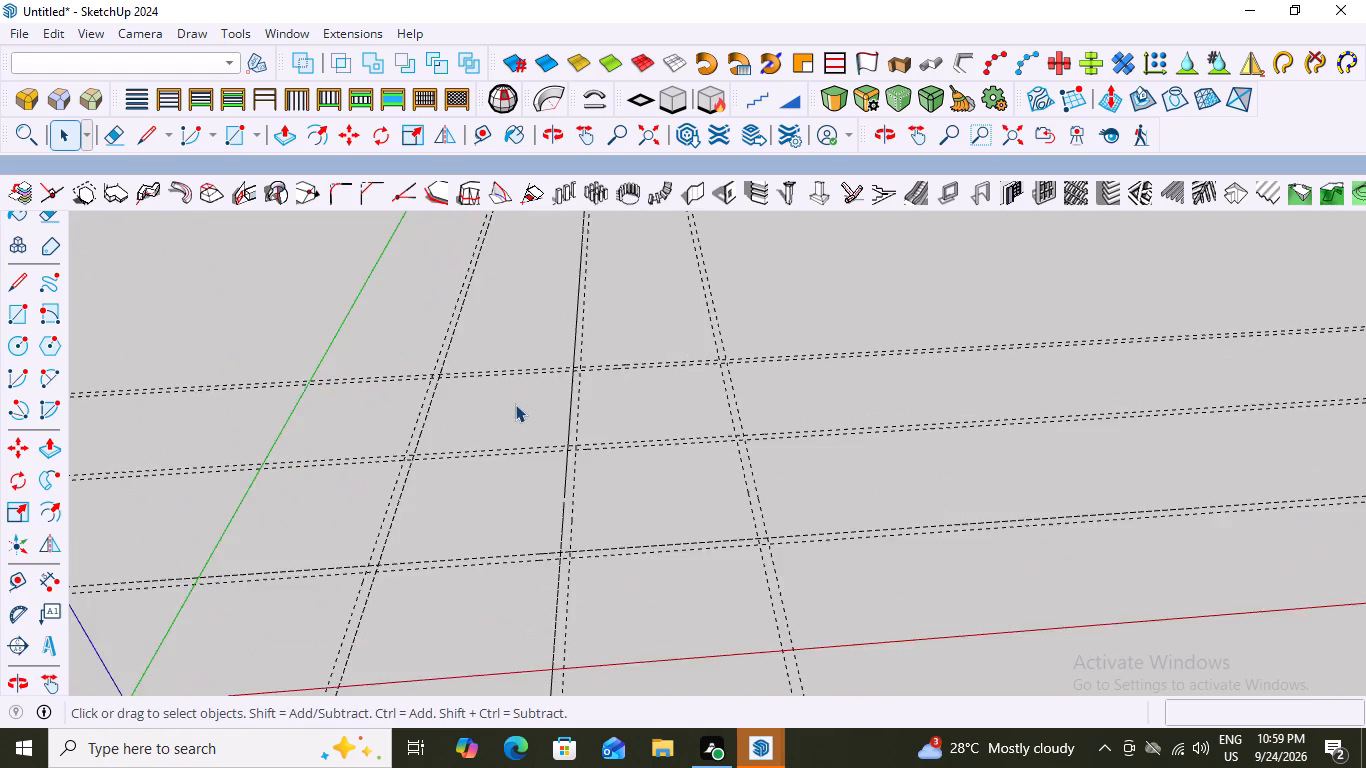
{"action": "scroll", "coordinate": [515, 404], "scroll_direction": "up", "scroll_amount": 2}
{"action": "left_click", "coordinate": [697, 195]}
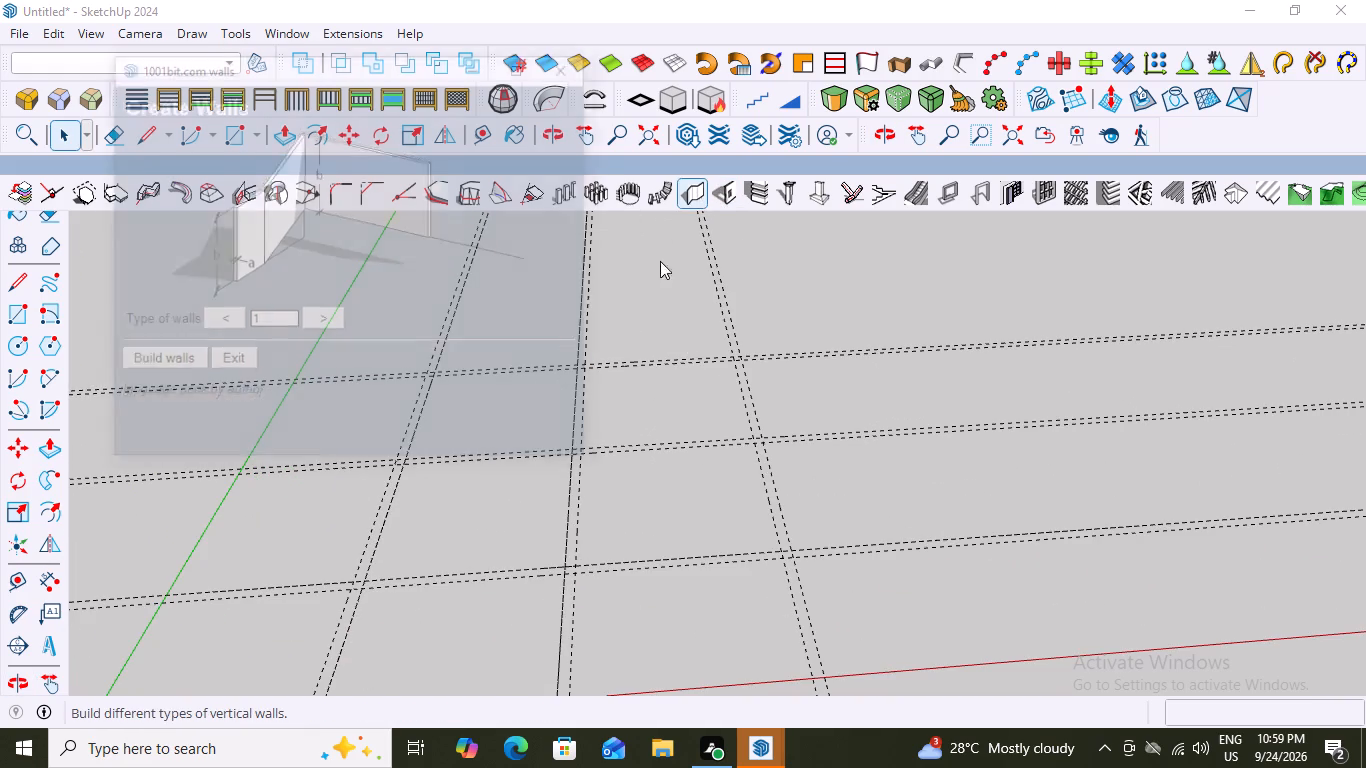
{"action": "left_click", "coordinate": [150, 355]}
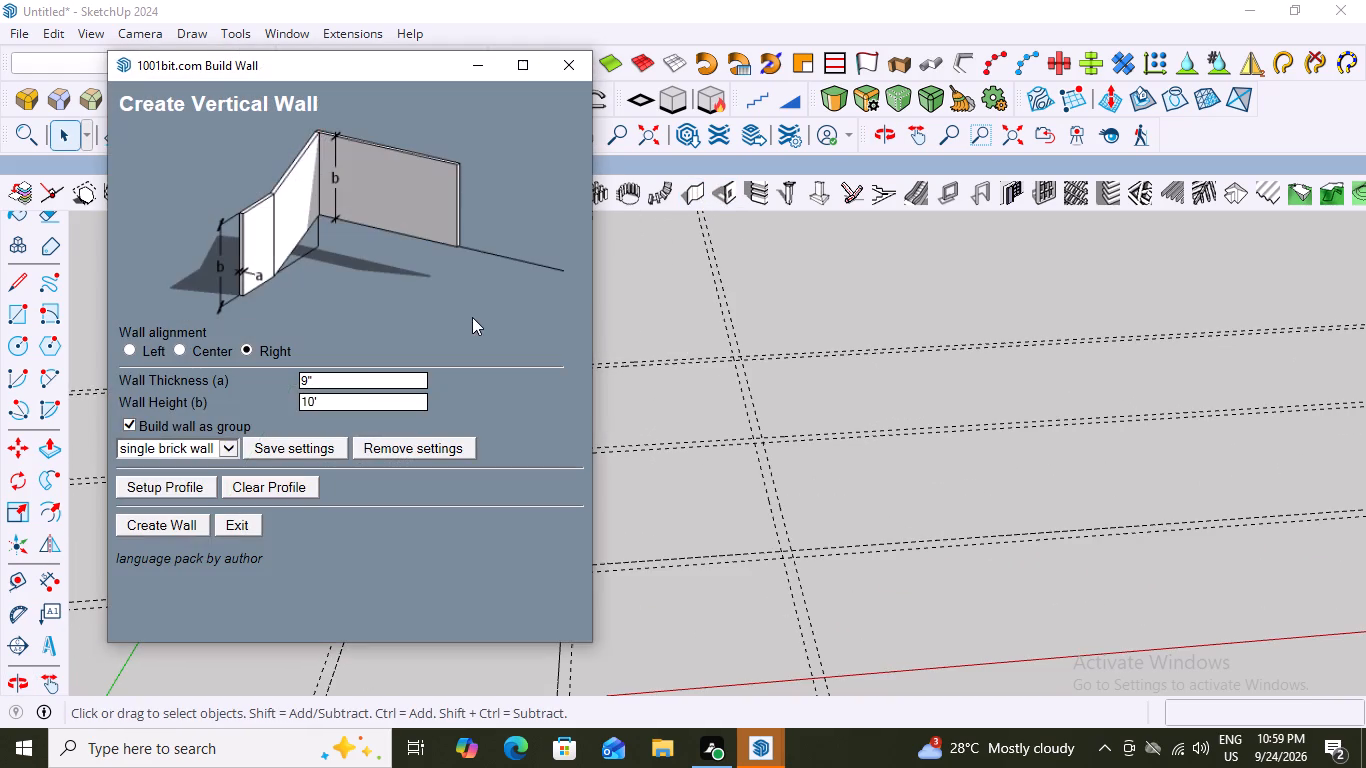
{"action": "left_click", "coordinate": [145, 522]}
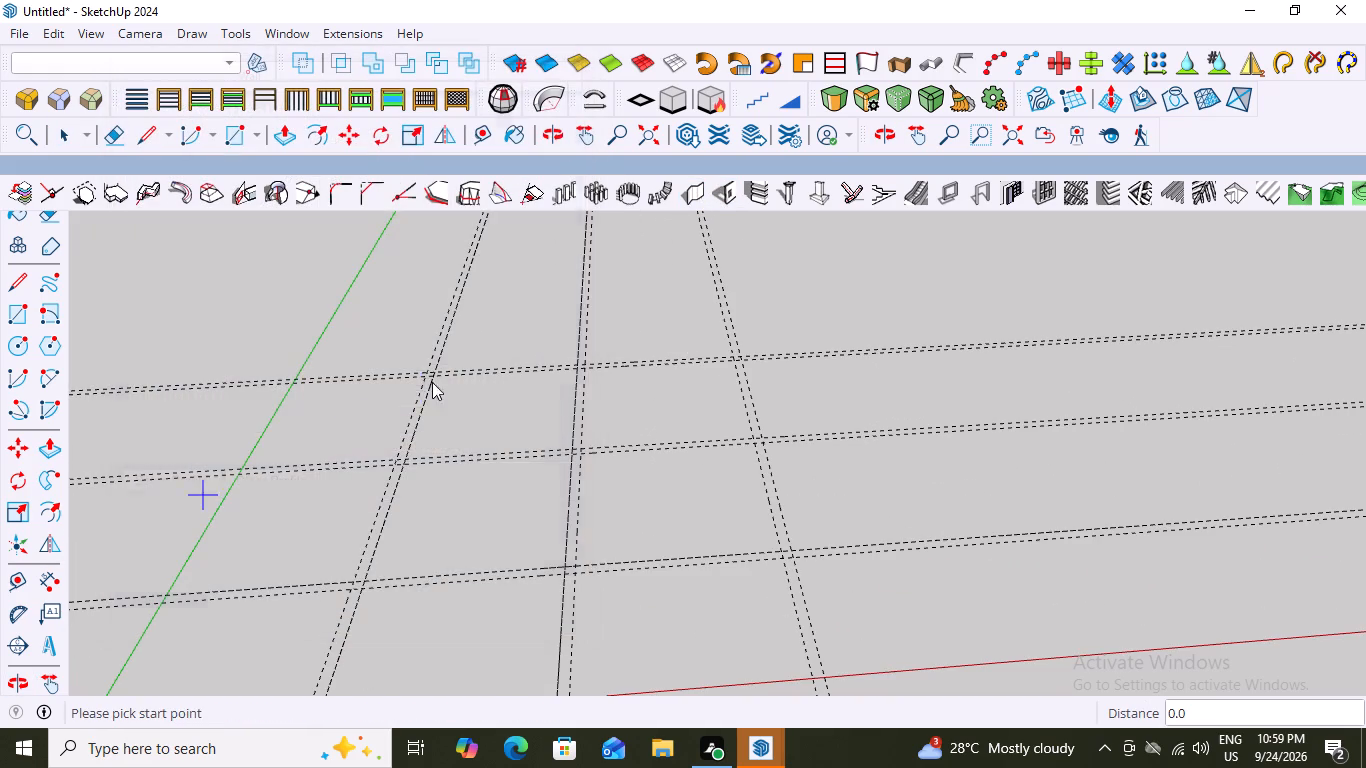
{"action": "scroll", "coordinate": [417, 358], "scroll_direction": "up", "scroll_amount": 20}
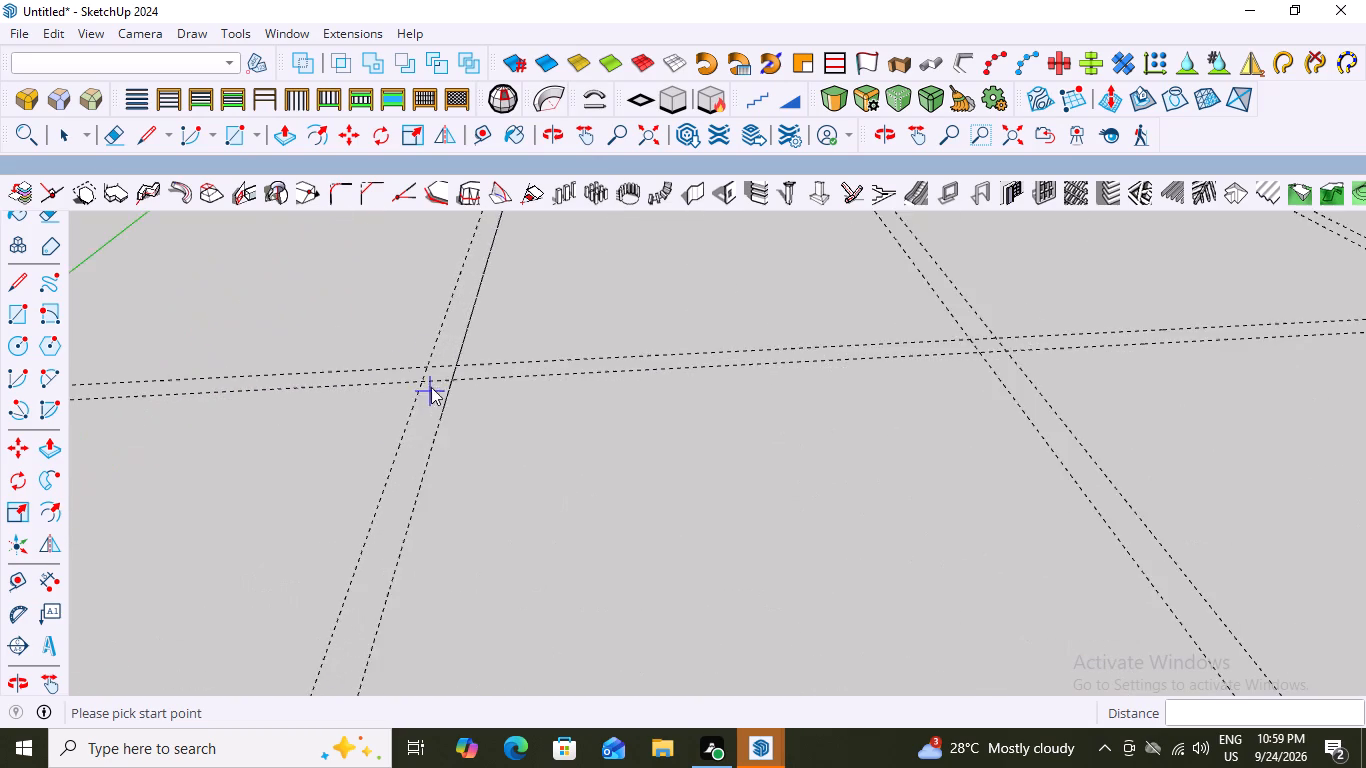
{"action": "scroll", "coordinate": [431, 387], "scroll_direction": "up", "scroll_amount": 12}
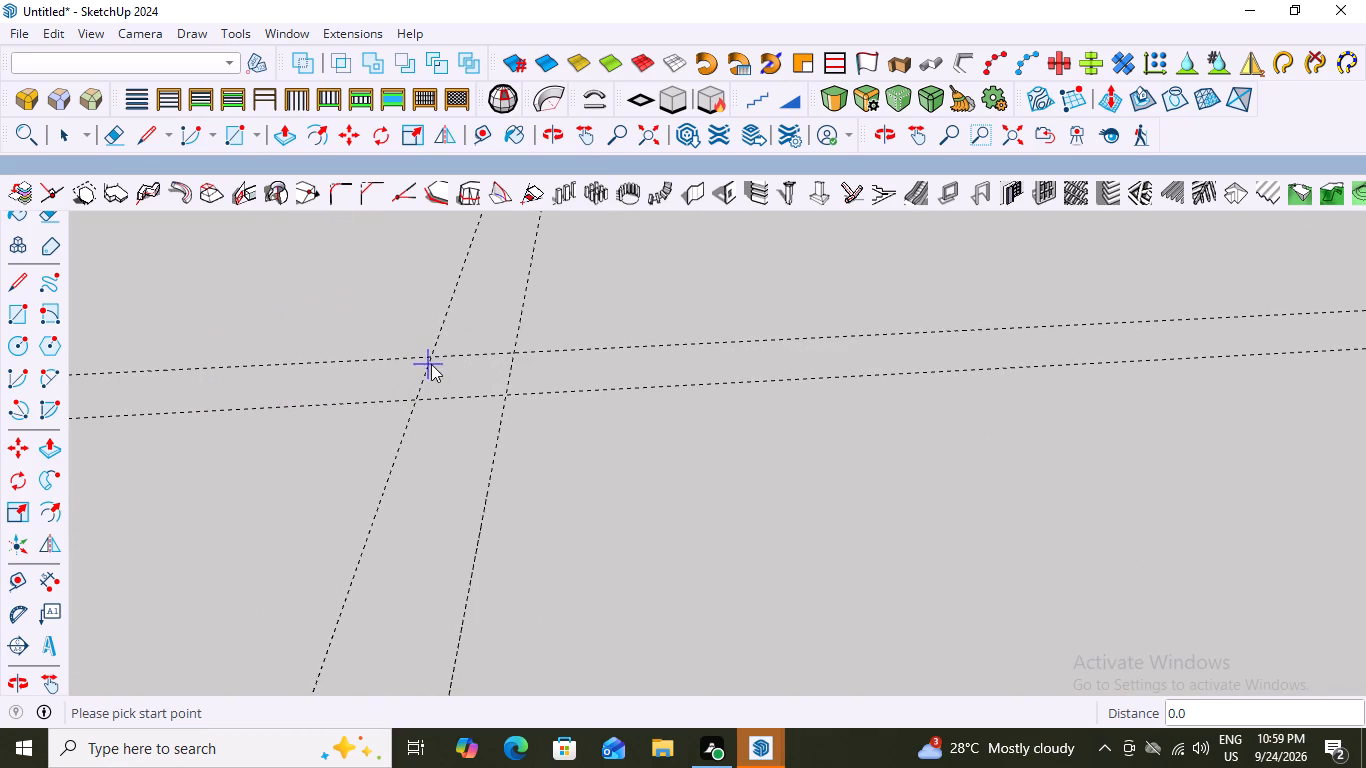
{"action": "left_click", "coordinate": [431, 355]}
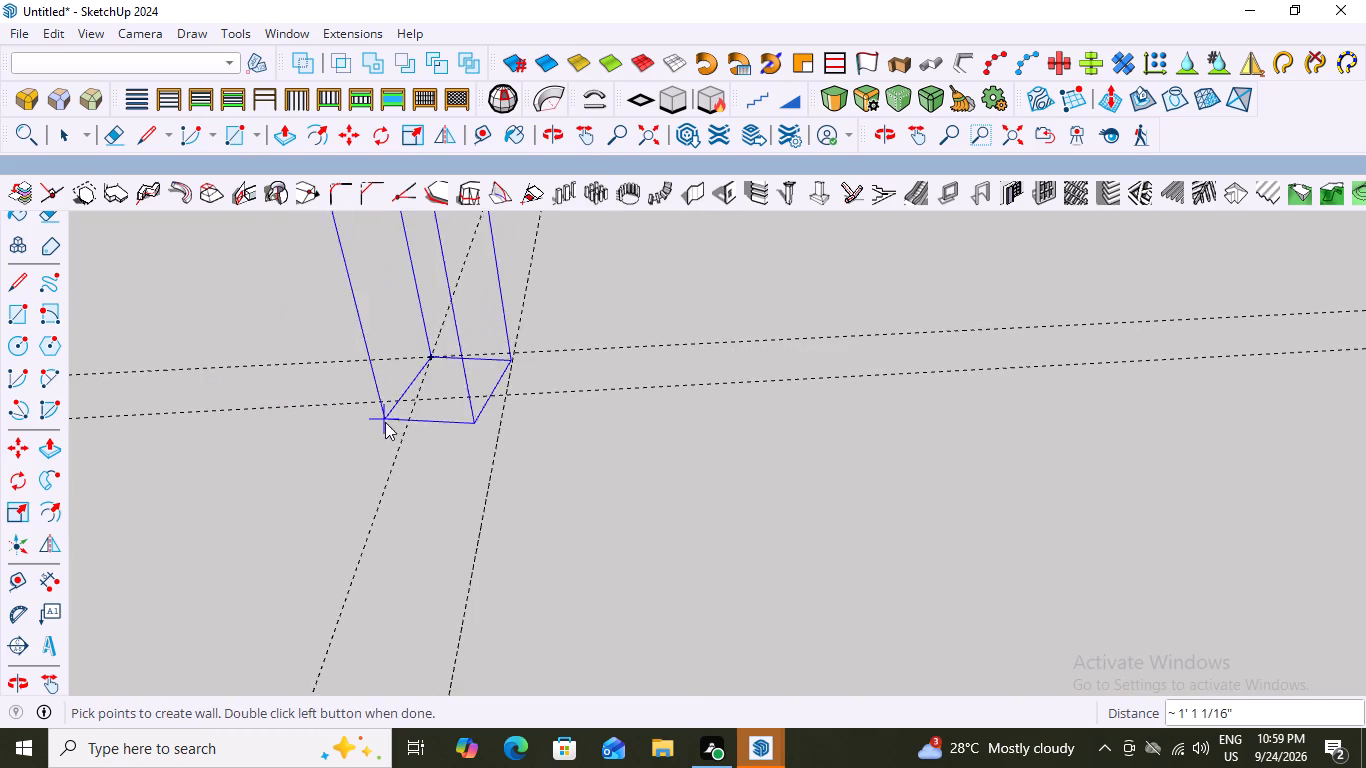
{"action": "scroll", "coordinate": [499, 392], "scroll_direction": "down", "scroll_amount": 20}
{"action": "scroll", "coordinate": [499, 392], "scroll_direction": "down", "scroll_amount": 12}
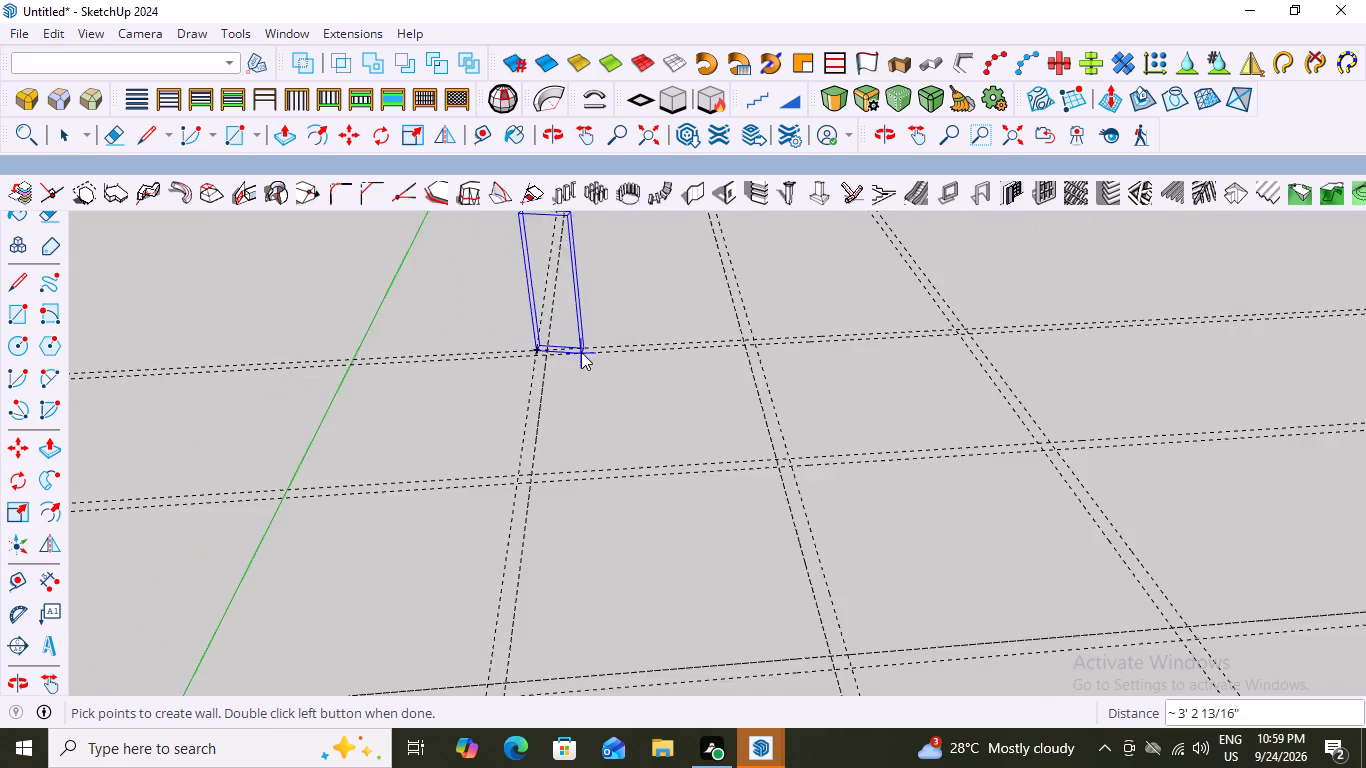
{"action": "scroll", "coordinate": [581, 352], "scroll_direction": "down", "scroll_amount": 7}
{"action": "scroll", "coordinate": [530, 505], "scroll_direction": "up", "scroll_amount": 15}
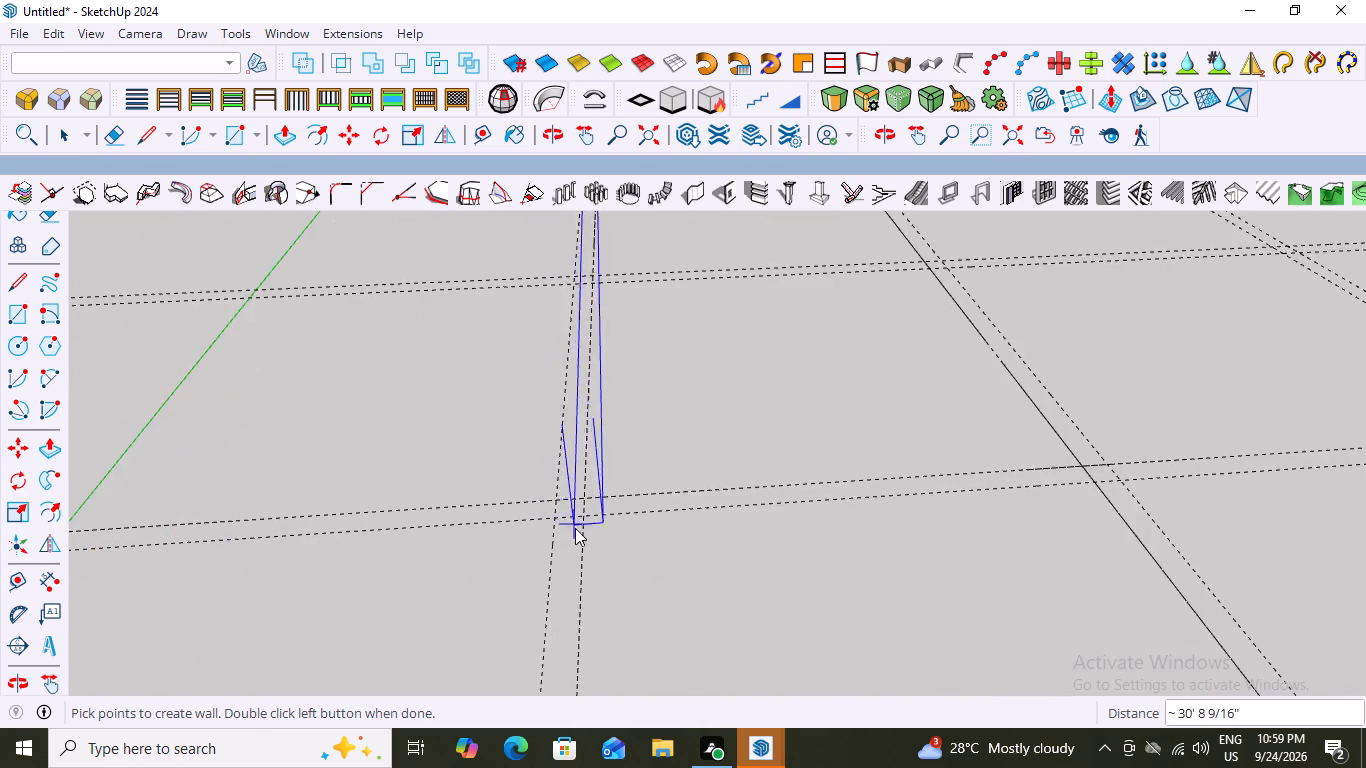
{"action": "scroll", "coordinate": [575, 528], "scroll_direction": "up", "scroll_amount": 10}
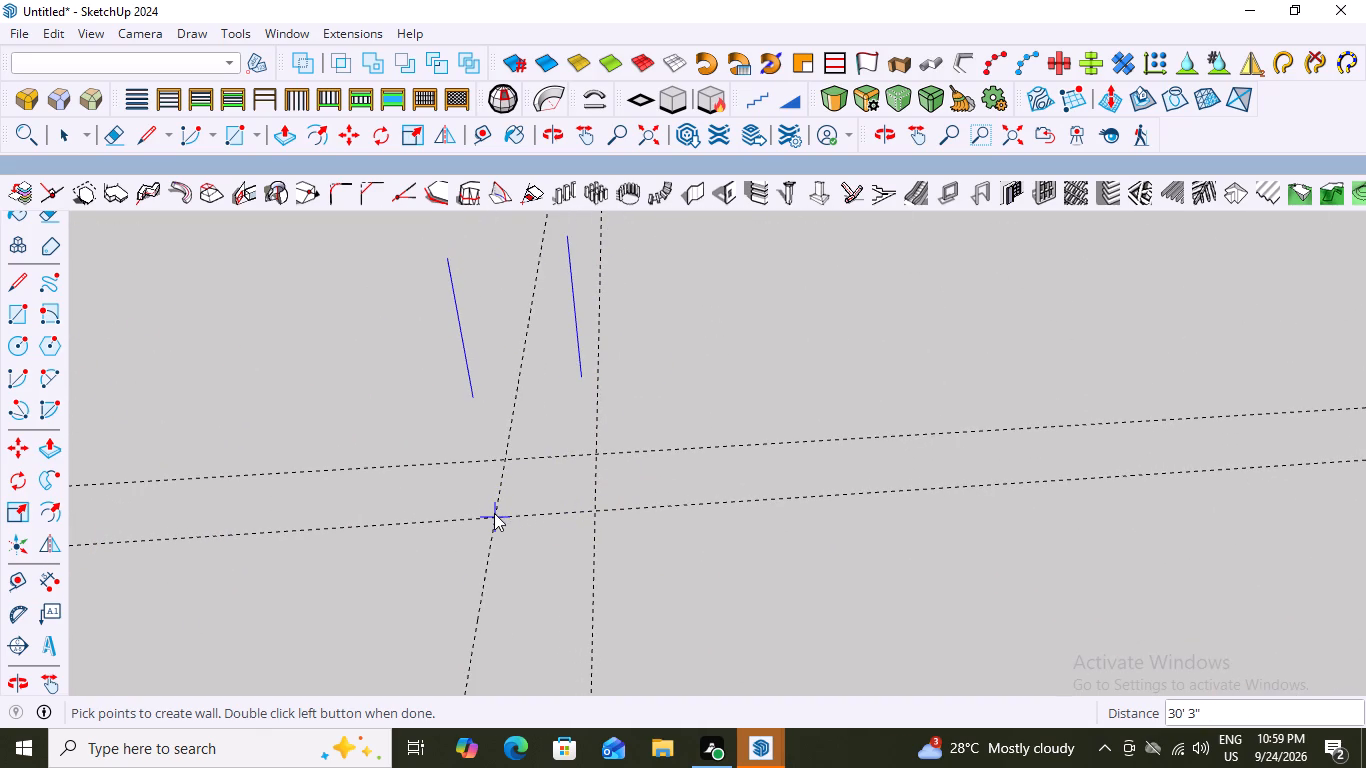
{"action": "left_click", "coordinate": [494, 515]}
Continue the wall along the guides nearest the red axis to the middle crossing pair's outer line, turning inward 14' 9" to the middle row.
{"action": "scroll", "coordinate": [675, 498], "scroll_direction": "down", "scroll_amount": 16}
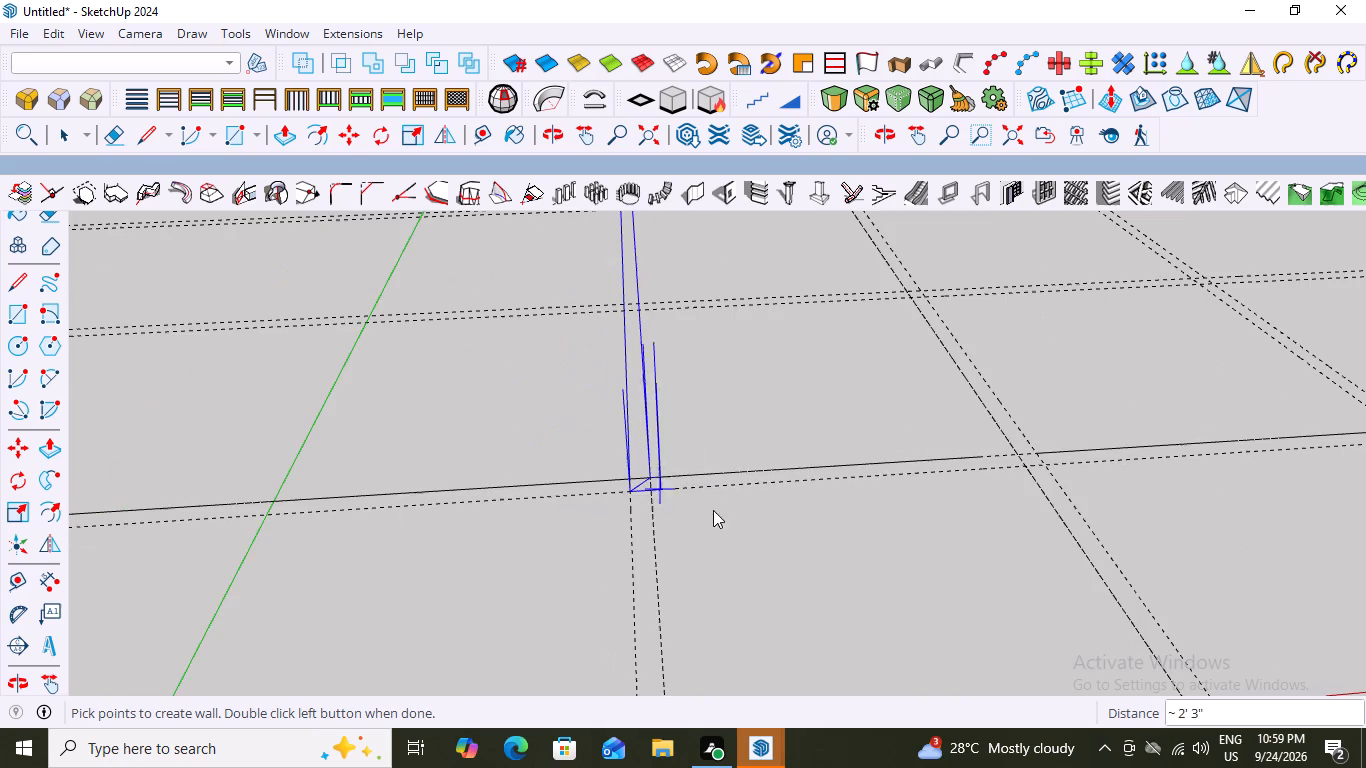
{"action": "scroll", "coordinate": [830, 488], "scroll_direction": "down", "scroll_amount": 13}
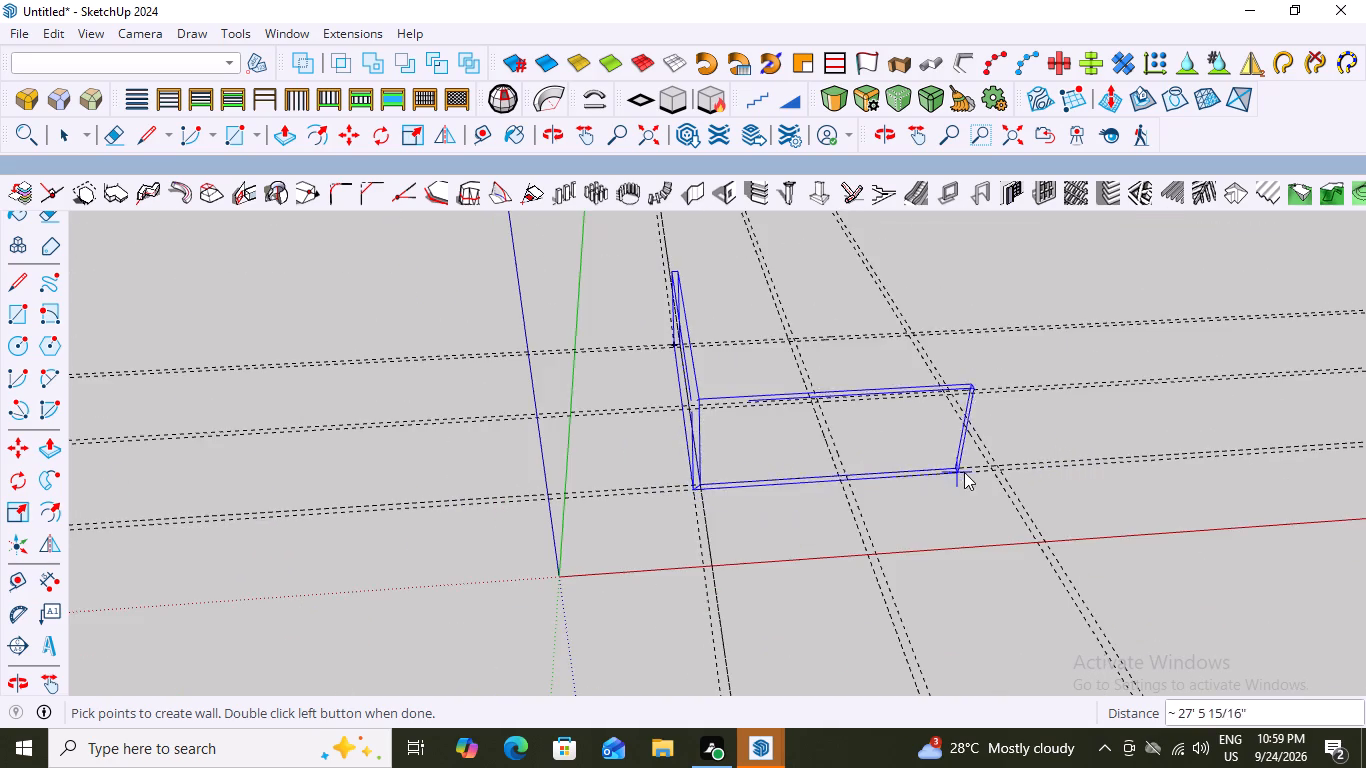
{"action": "scroll", "coordinate": [964, 472], "scroll_direction": "up", "scroll_amount": 4}
{"action": "scroll", "coordinate": [825, 476], "scroll_direction": "up", "scroll_amount": 19}
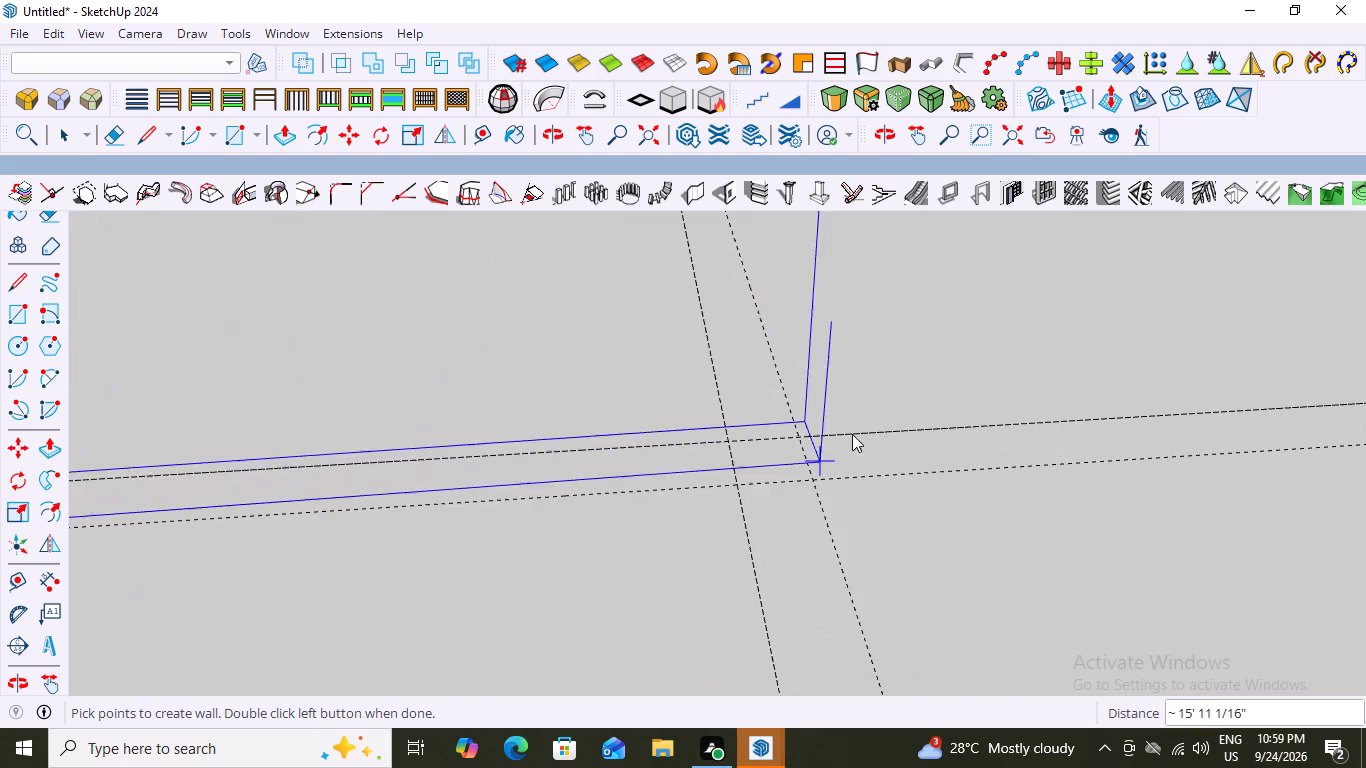
{"action": "left_click", "coordinate": [814, 478]}
{"action": "scroll", "coordinate": [782, 508], "scroll_direction": "down", "scroll_amount": 20}
{"action": "scroll", "coordinate": [782, 508], "scroll_direction": "down", "scroll_amount": 3}
{"action": "scroll", "coordinate": [772, 390], "scroll_direction": "up", "scroll_amount": 7}
{"action": "scroll", "coordinate": [742, 445], "scroll_direction": "up", "scroll_amount": 19}
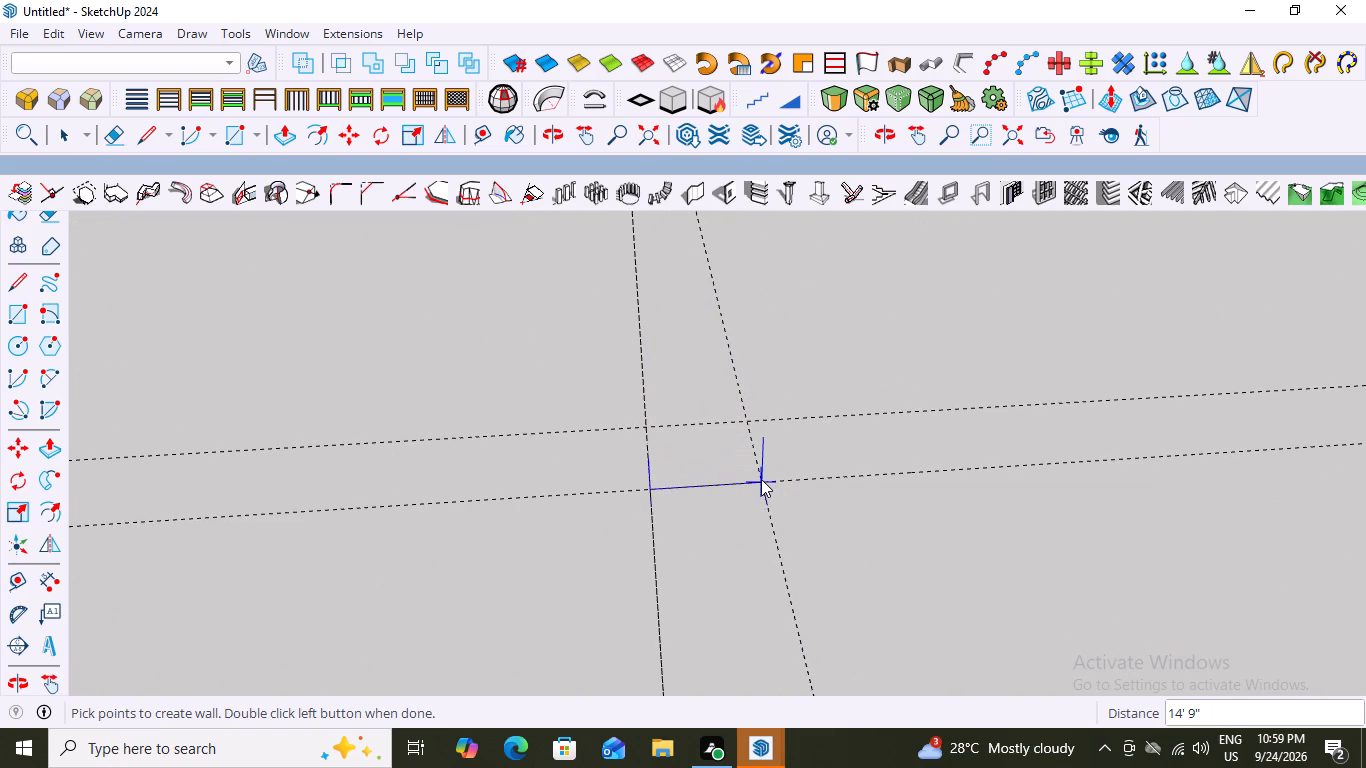
{"action": "left_click", "coordinate": [761, 479]}
Continue the wall along the middle row to the outermost crossing guide, turning along it to the outer line of the row farthest from the red axis.
{"action": "scroll", "coordinate": [577, 468], "scroll_direction": "down", "scroll_amount": 20}
{"action": "scroll", "coordinate": [577, 468], "scroll_direction": "down", "scroll_amount": 1}
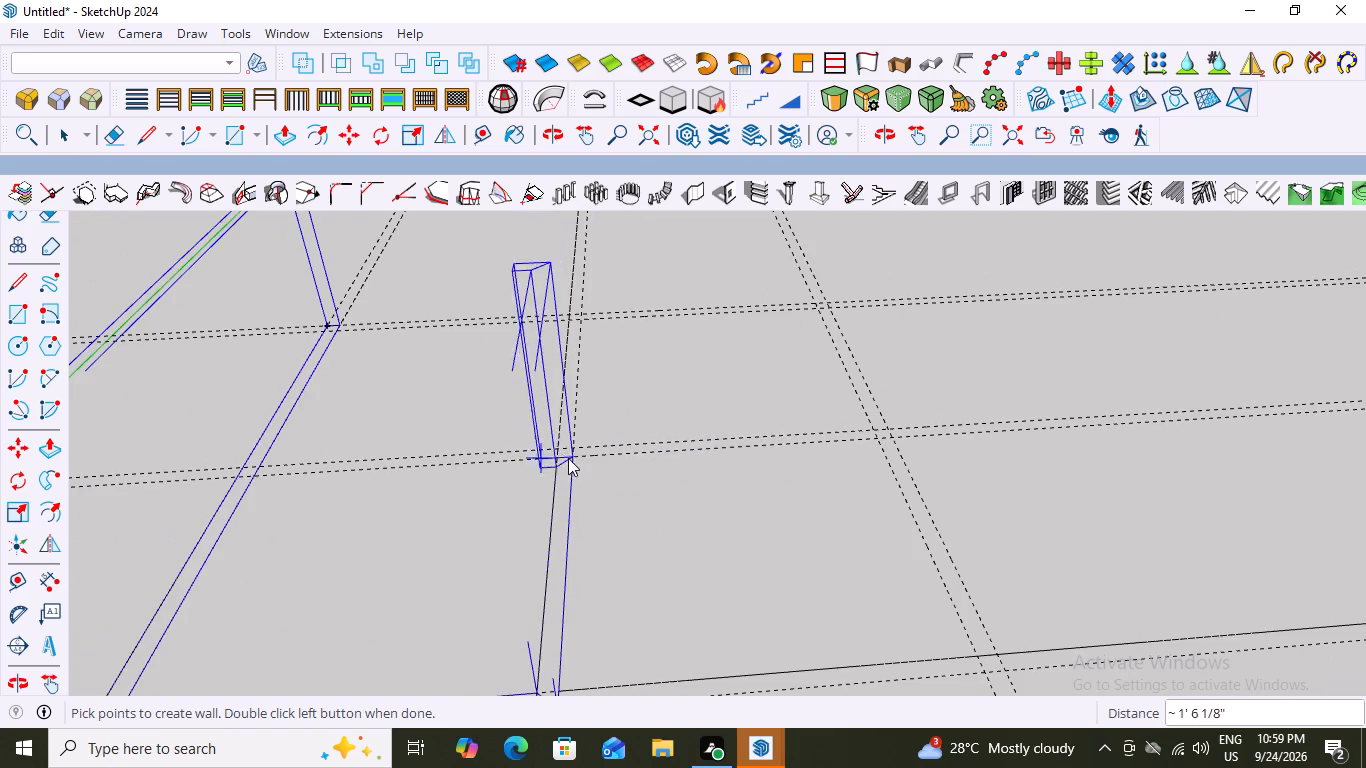
{"action": "scroll", "coordinate": [892, 448], "scroll_direction": "up", "scroll_amount": 13}
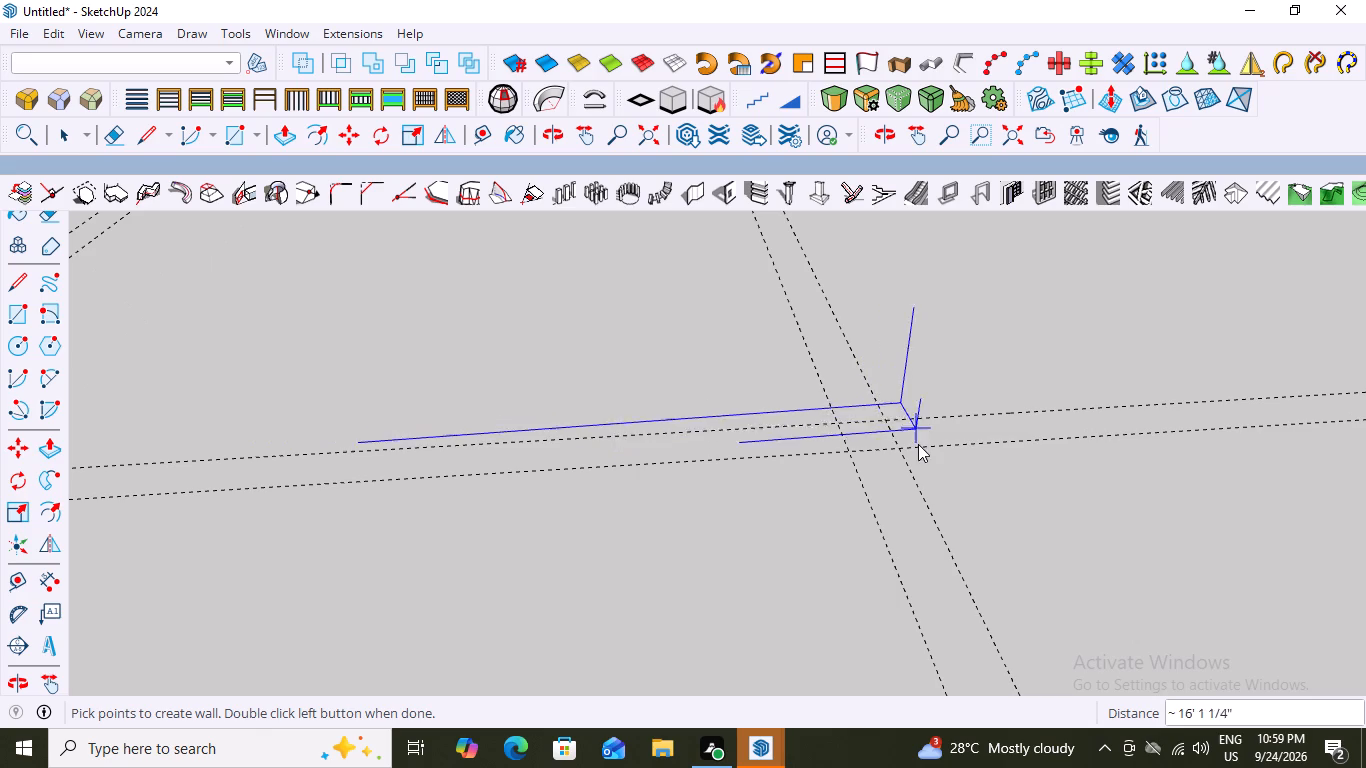
{"action": "left_click", "coordinate": [898, 448]}
{"action": "scroll", "coordinate": [875, 479], "scroll_direction": "down", "scroll_amount": 11}
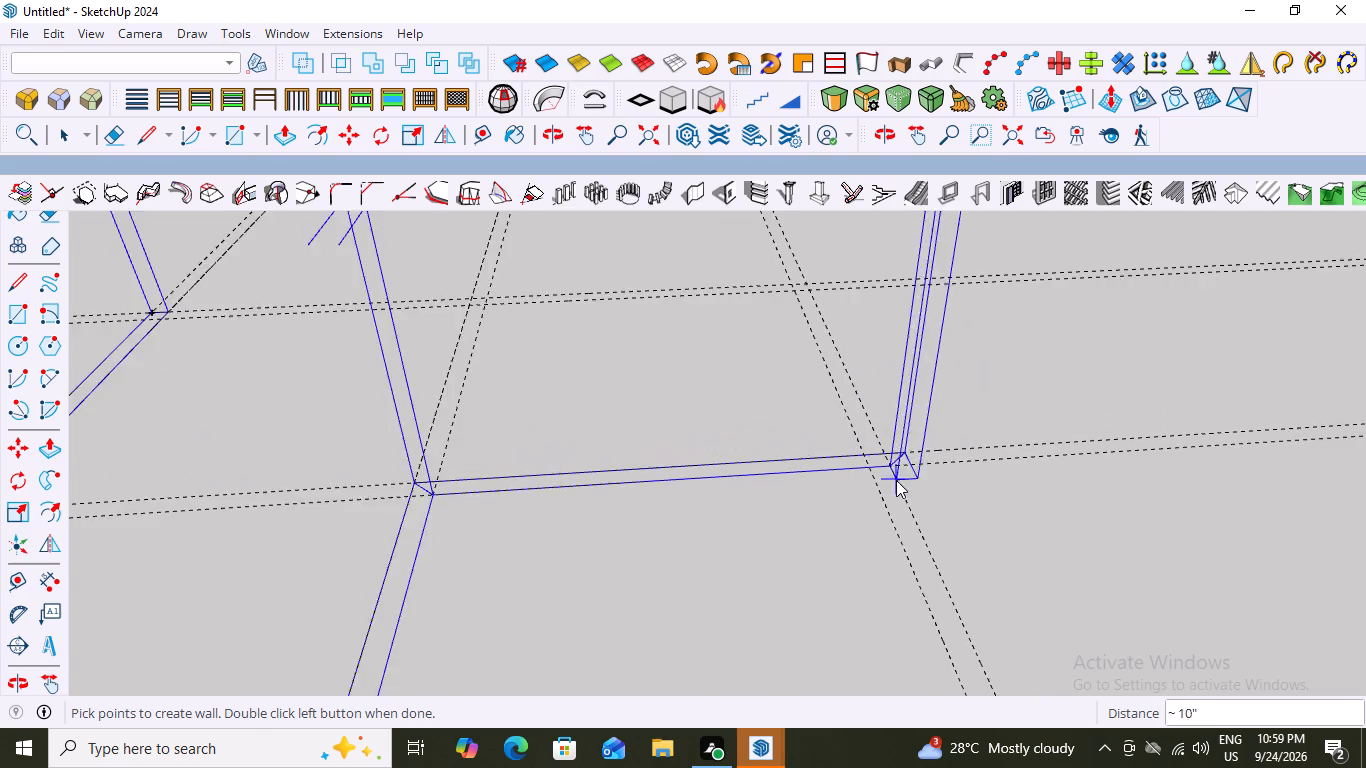
{"action": "scroll", "coordinate": [896, 480], "scroll_direction": "down", "scroll_amount": 9}
{"action": "scroll", "coordinate": [854, 361], "scroll_direction": "up", "scroll_amount": 10}
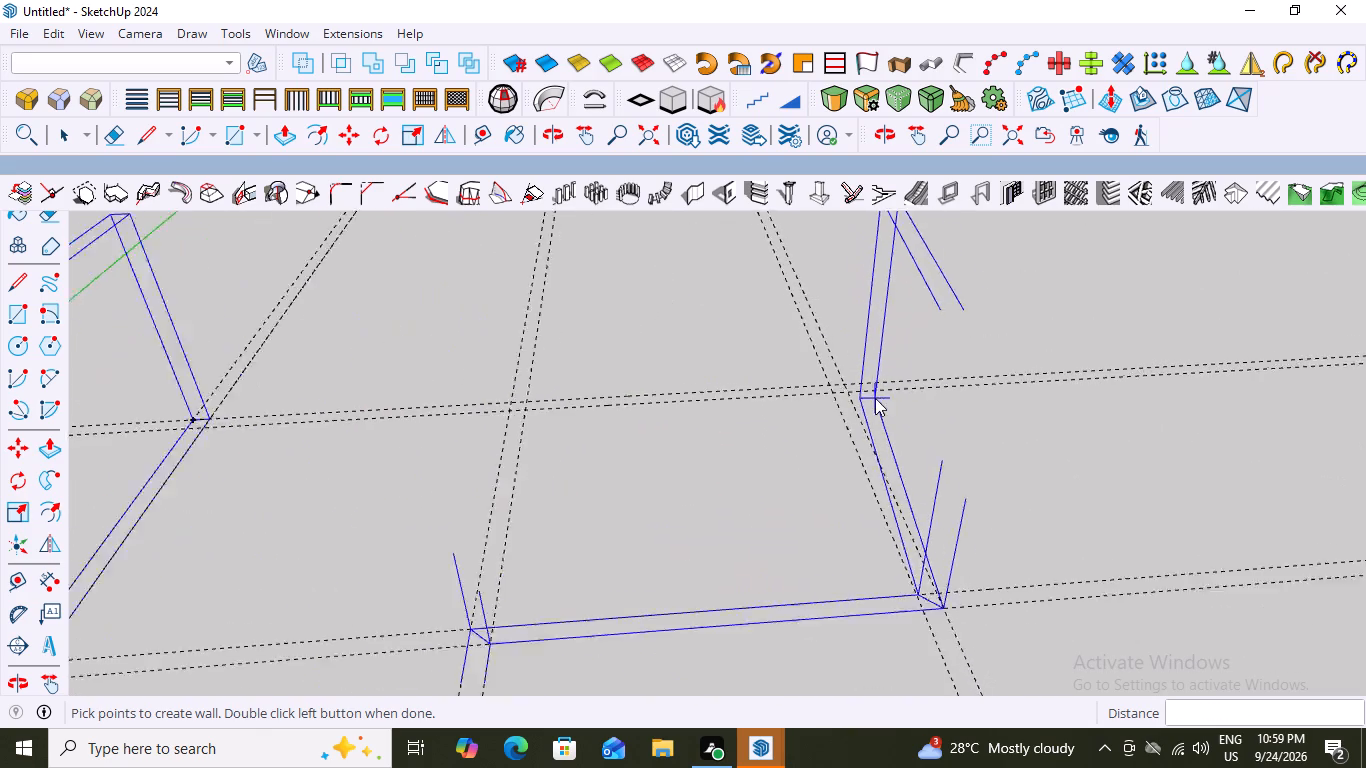
{"action": "scroll", "coordinate": [875, 398], "scroll_direction": "up", "scroll_amount": 15}
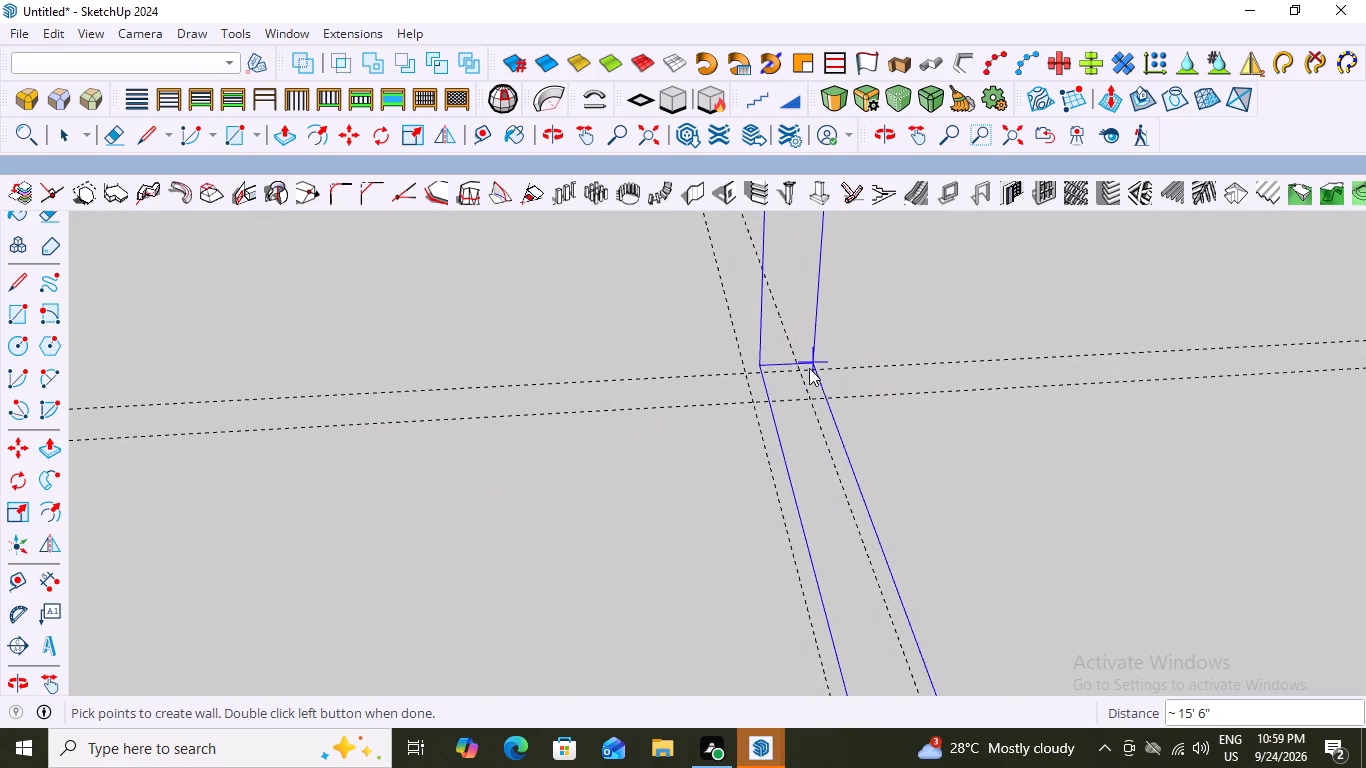
{"action": "left_click", "coordinate": [798, 369]}
Close the L-shaped wall with a 31' 3" run along the outer guide farthest from the red axis, back to the starting corner.
{"action": "scroll", "coordinate": [666, 407], "scroll_direction": "down", "scroll_amount": 8}
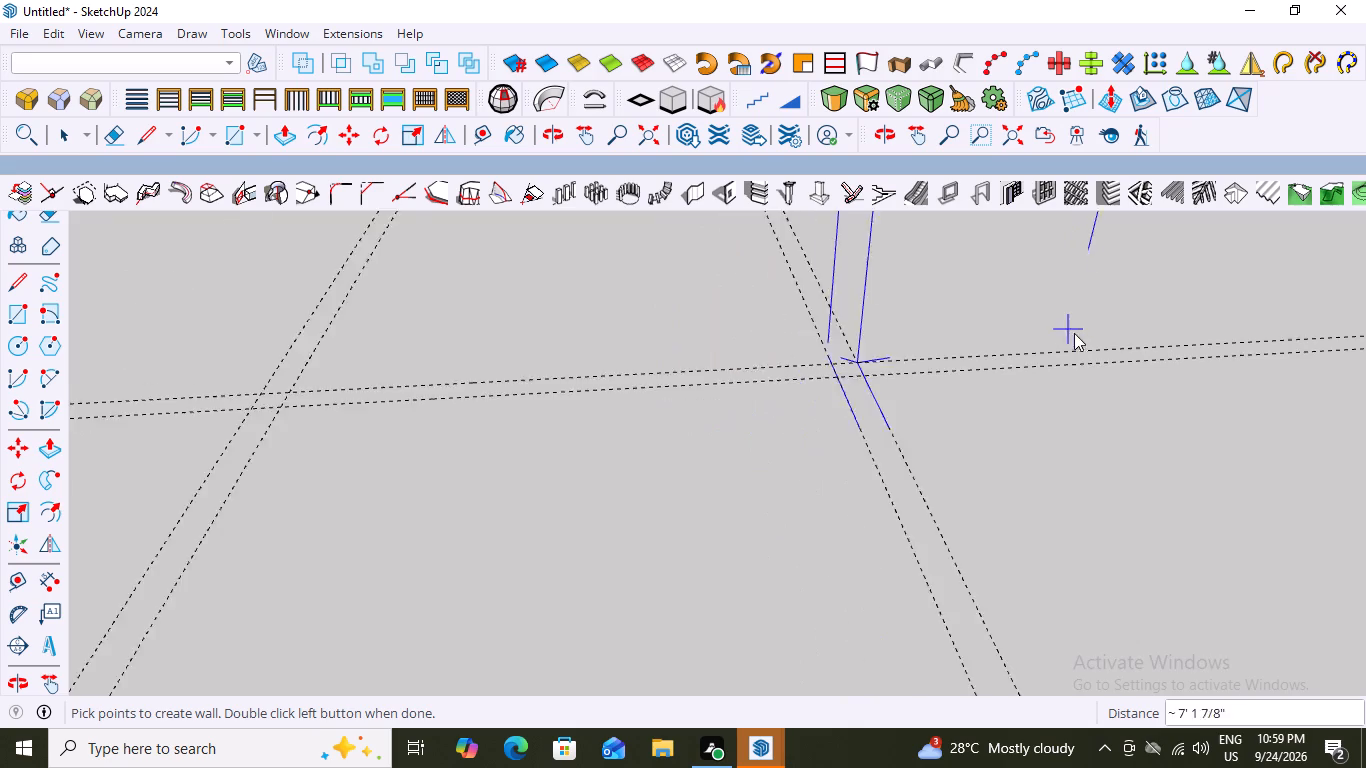
{"action": "scroll", "coordinate": [1074, 333], "scroll_direction": "down", "scroll_amount": 17}
{"action": "scroll", "coordinate": [551, 403], "scroll_direction": "up", "scroll_amount": 5}
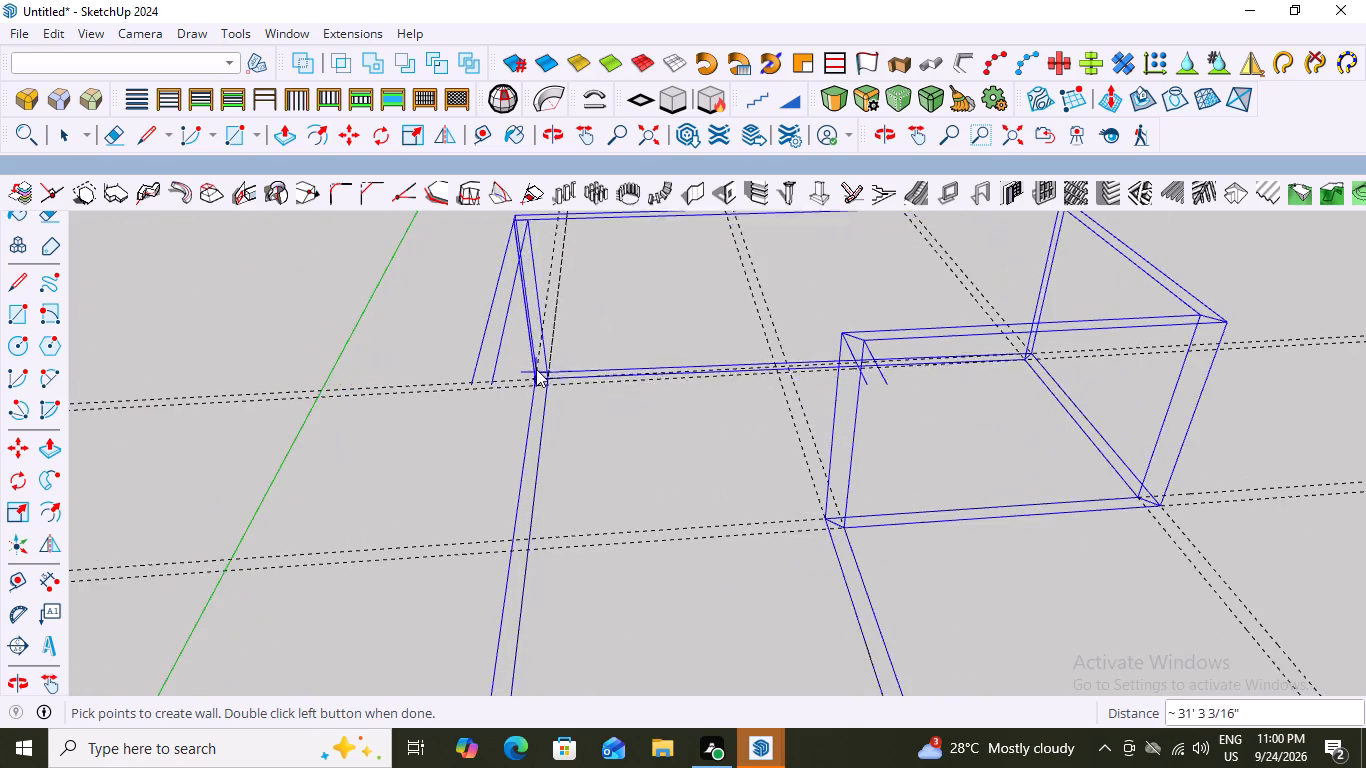
{"action": "scroll", "coordinate": [536, 369], "scroll_direction": "up", "scroll_amount": 20}
{"action": "scroll", "coordinate": [536, 369], "scroll_direction": "up", "scroll_amount": 1}
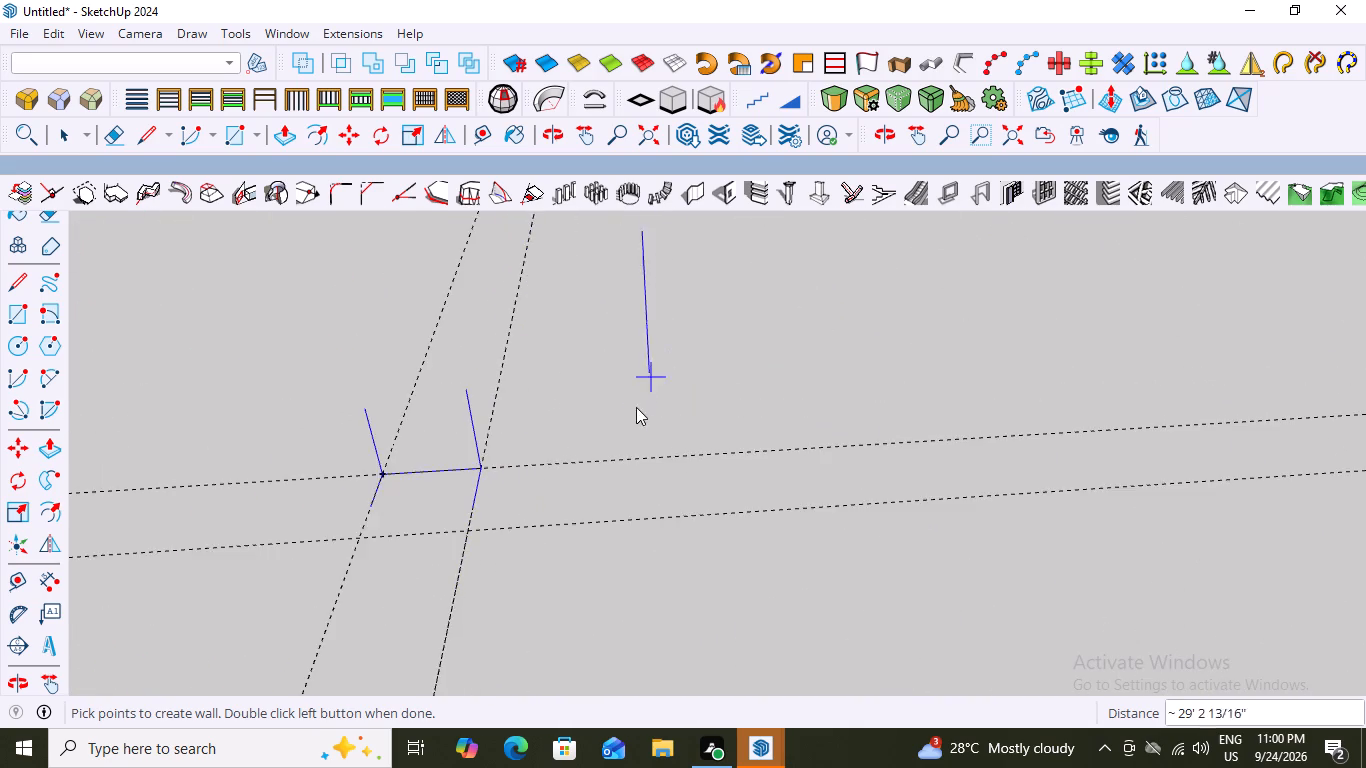
{"action": "scroll", "coordinate": [636, 407], "scroll_direction": "up", "scroll_amount": 3}
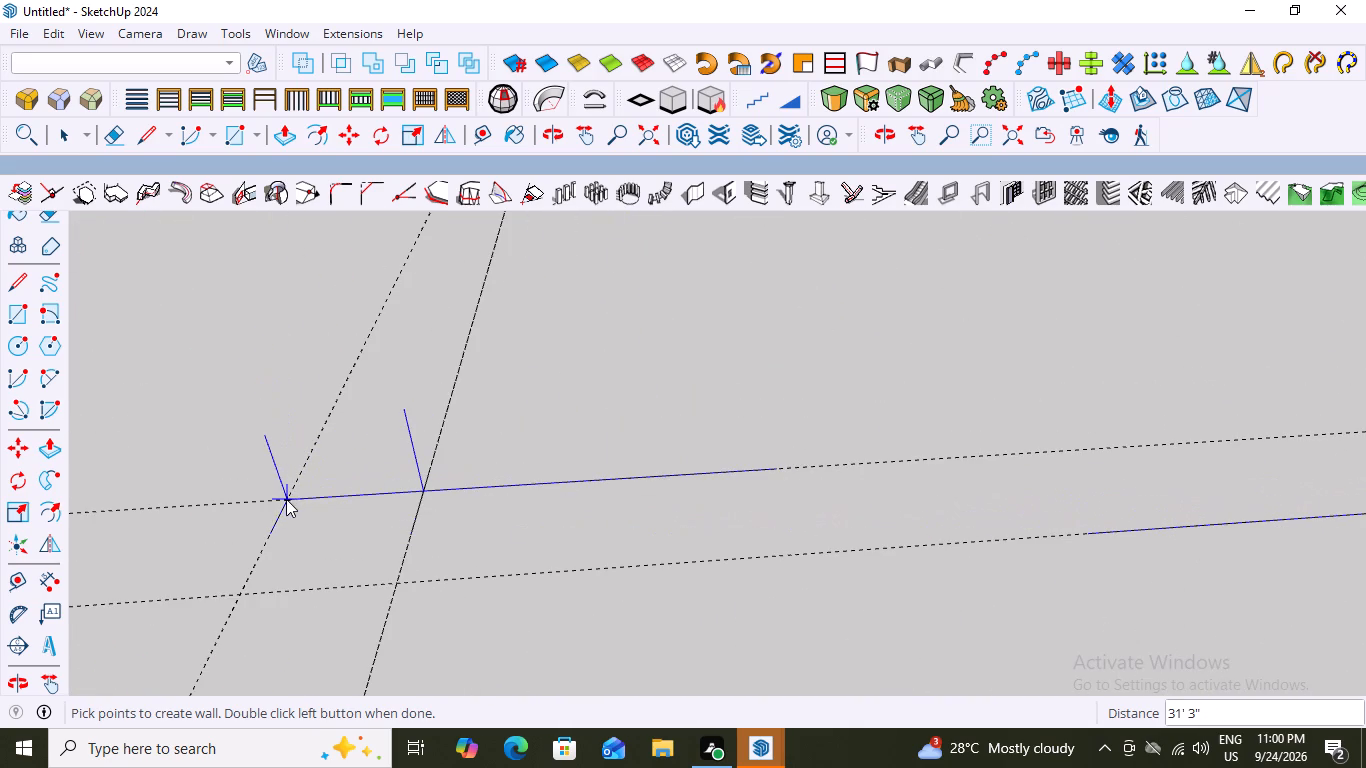
{"action": "left_click", "coordinate": [287, 497]}
{"action": "scroll", "coordinate": [485, 350], "scroll_direction": "down", "scroll_amount": 11}
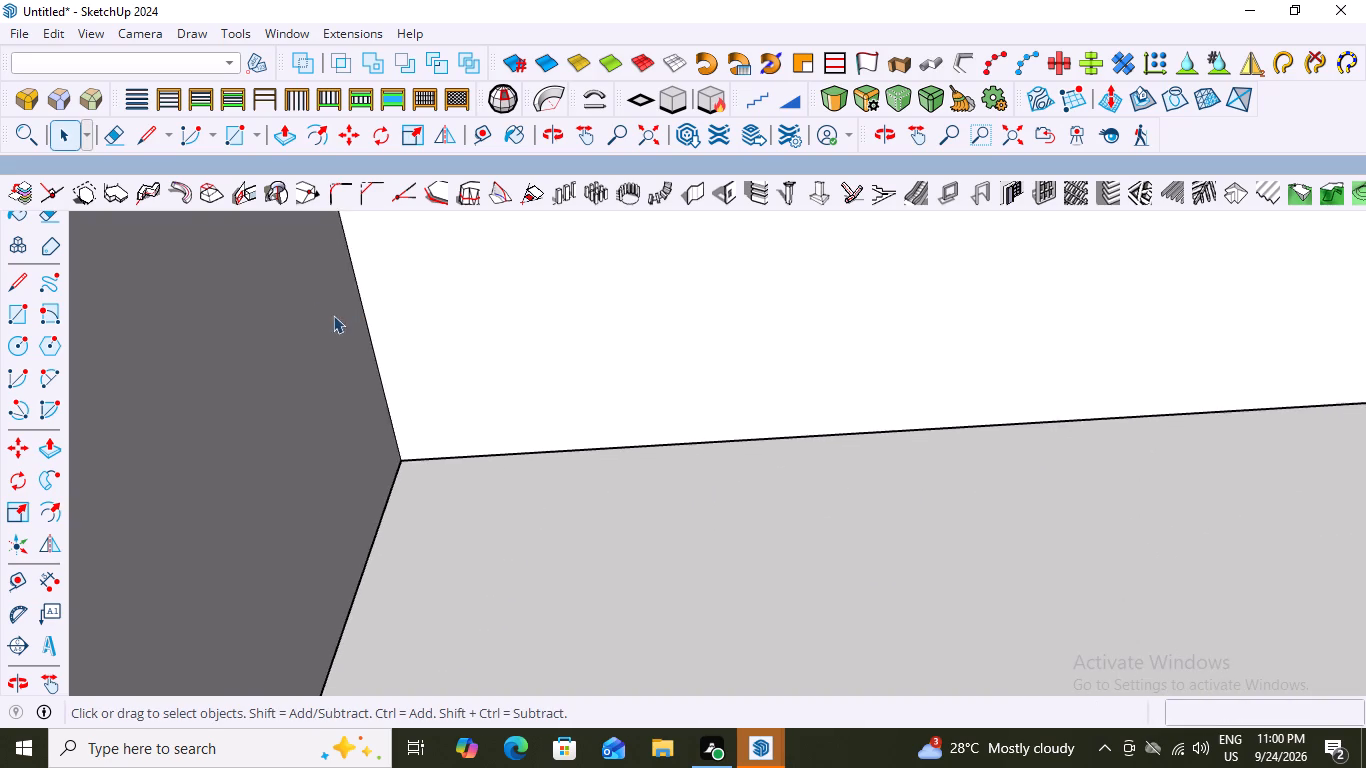
{"action": "scroll", "coordinate": [333, 315], "scroll_direction": "down", "scroll_amount": 8}
{"action": "middle_click", "coordinate": [330, 342]}
{"action": "scroll", "coordinate": [355, 368], "scroll_direction": "up", "scroll_amount": 1}
{"action": "scroll", "coordinate": [369, 358], "scroll_direction": "down", "scroll_amount": 17}
{"action": "middle_click_drag", "start_coordinate": [491, 371], "coordinate": [478, 381]}
{"action": "key", "text": "space"}
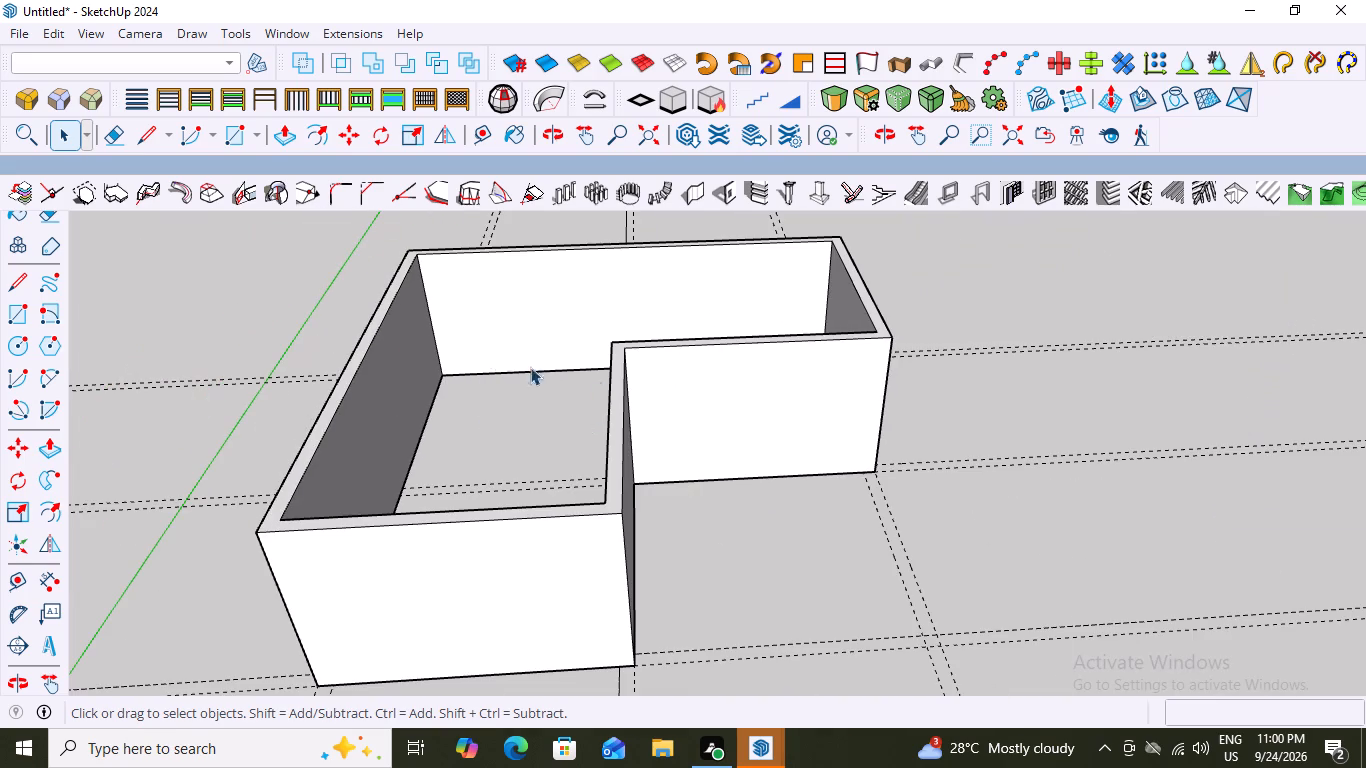
Delete all guides from the model.
{"action": "scroll", "coordinate": [490, 351], "scroll_direction": "down", "scroll_amount": 4}
{"action": "scroll", "coordinate": [616, 397], "scroll_direction": "down", "scroll_amount": 4}
{"action": "middle_click_drag", "start_coordinate": [502, 468], "coordinate": [519, 339]}
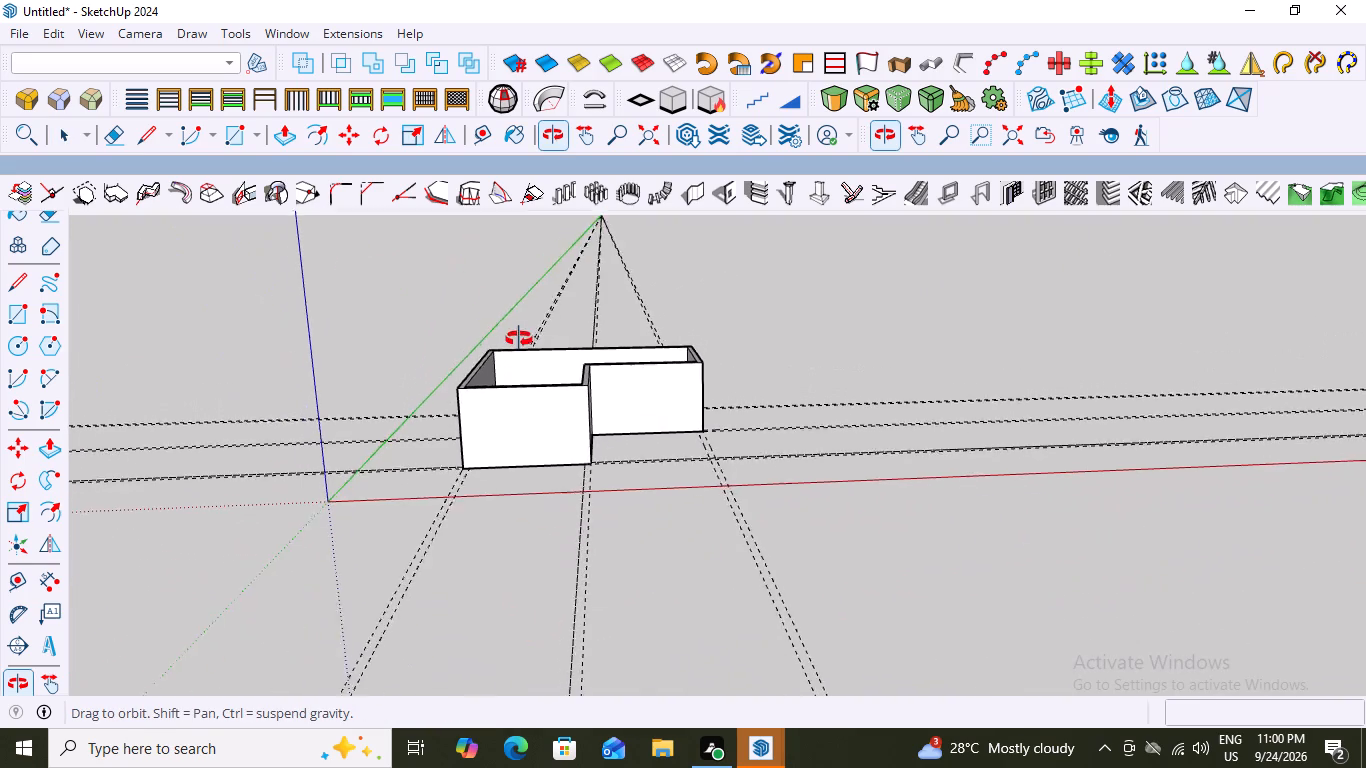
{"action": "middle_click_drag", "start_coordinate": [519, 339], "coordinate": [515, 337]}
{"action": "scroll", "coordinate": [575, 379], "scroll_direction": "up", "scroll_amount": 3}
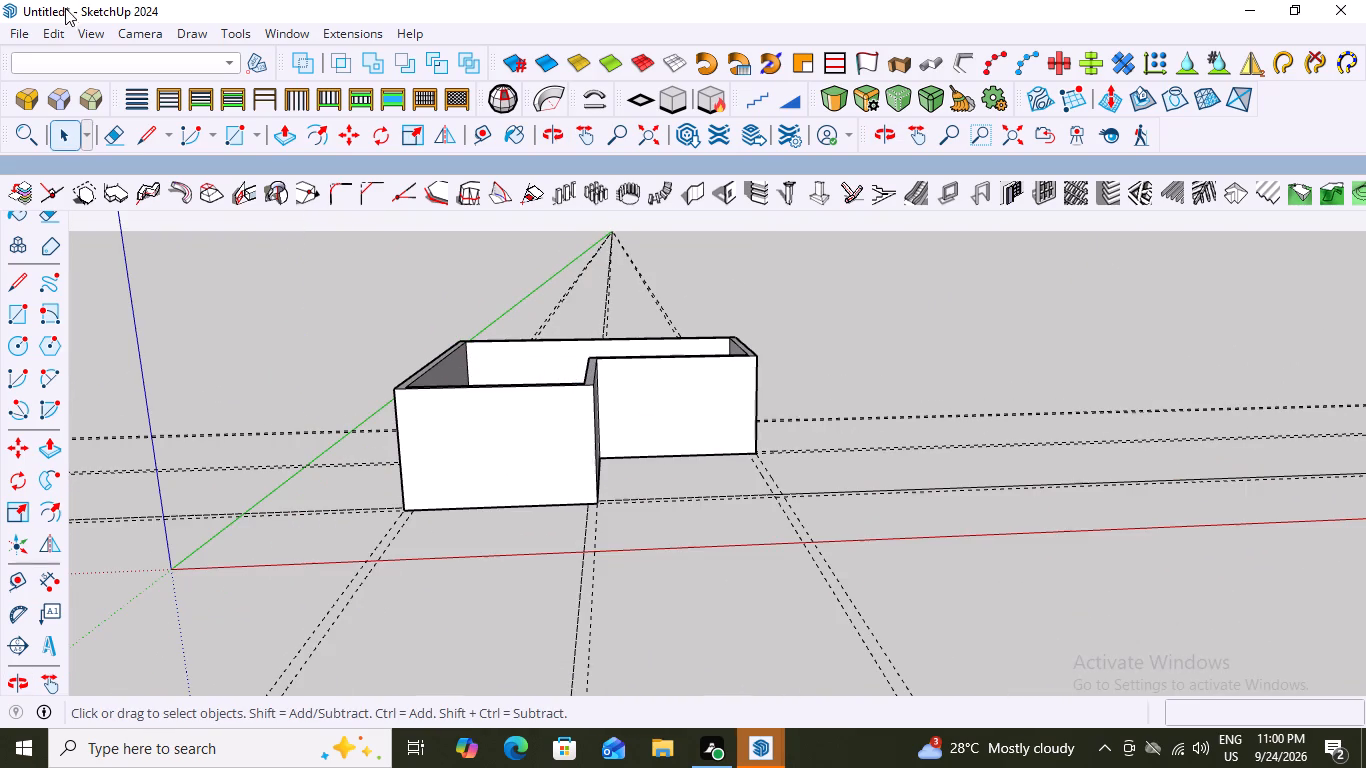
{"action": "left_click", "coordinate": [58, 30]}
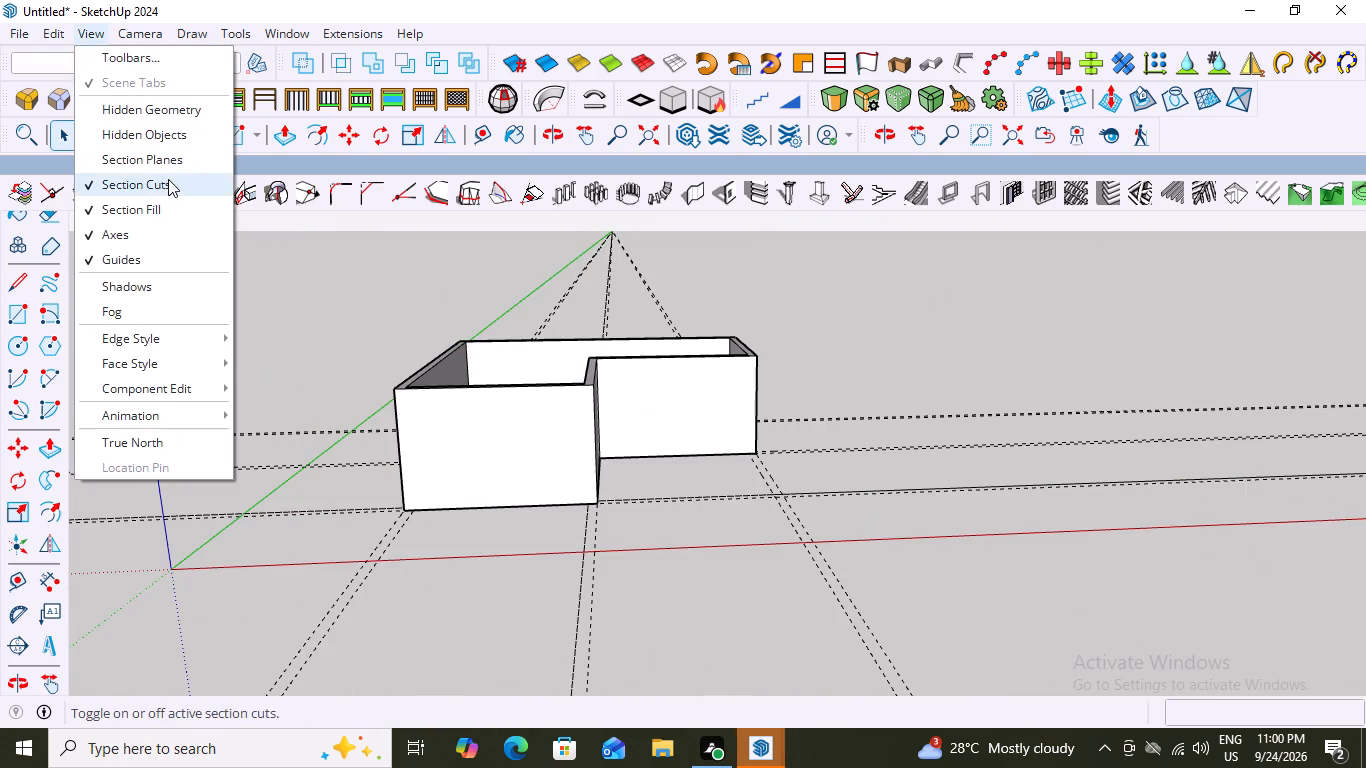
{"action": "left_click", "coordinate": [49, 32]}
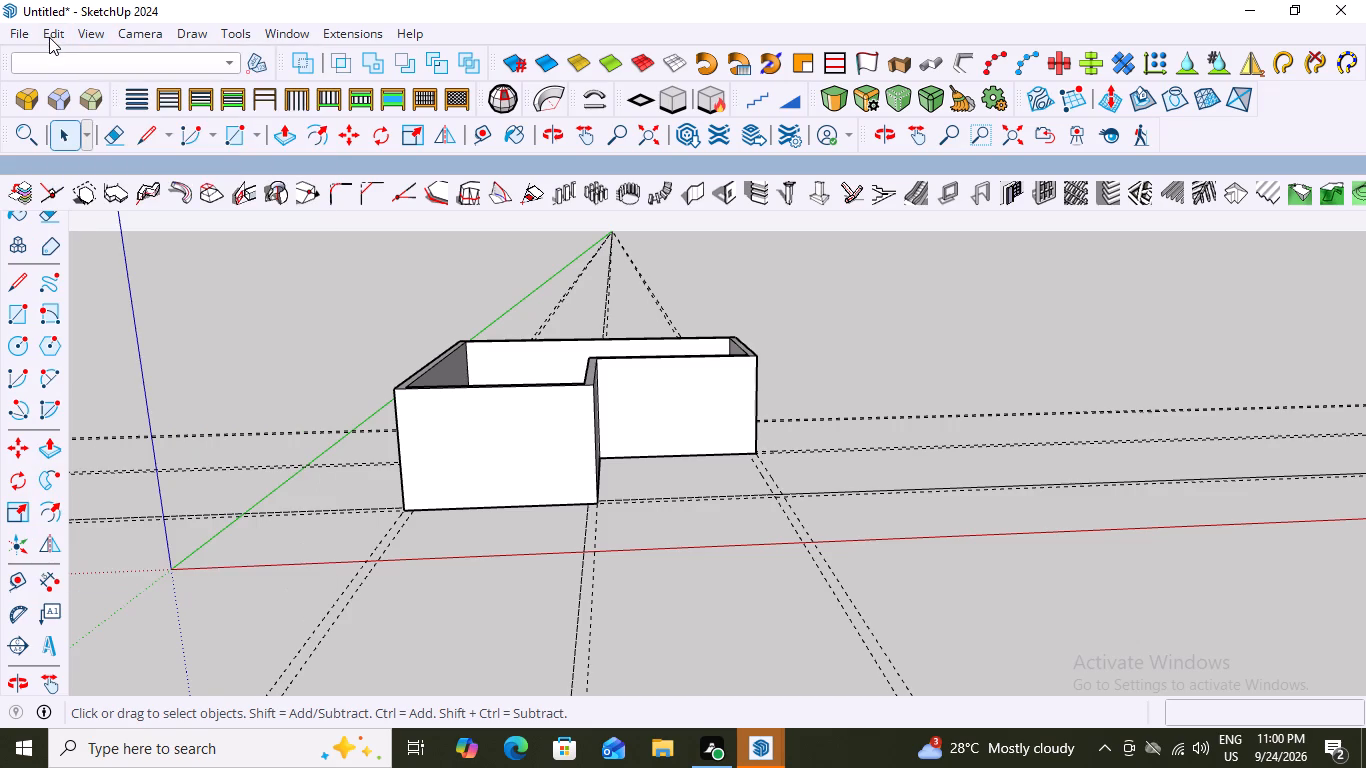
{"action": "left_click", "coordinate": [57, 30]}
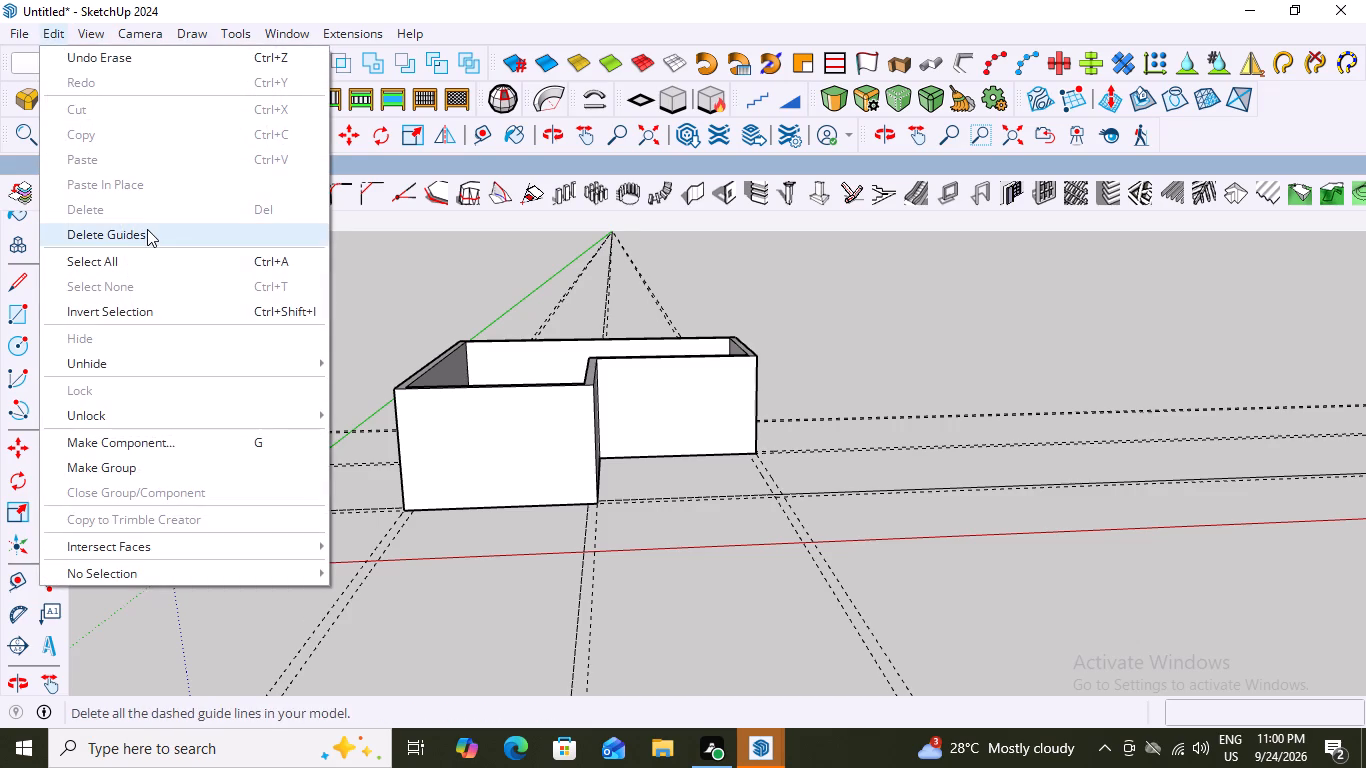
{"action": "left_click", "coordinate": [151, 229]}
Inside the wall group, draw a window rectangle about 6' 4 3/4" by 4' 8 1/4" on the recessed front wall's outer face.
{"action": "scroll", "coordinate": [596, 357], "scroll_direction": "down", "scroll_amount": 6}
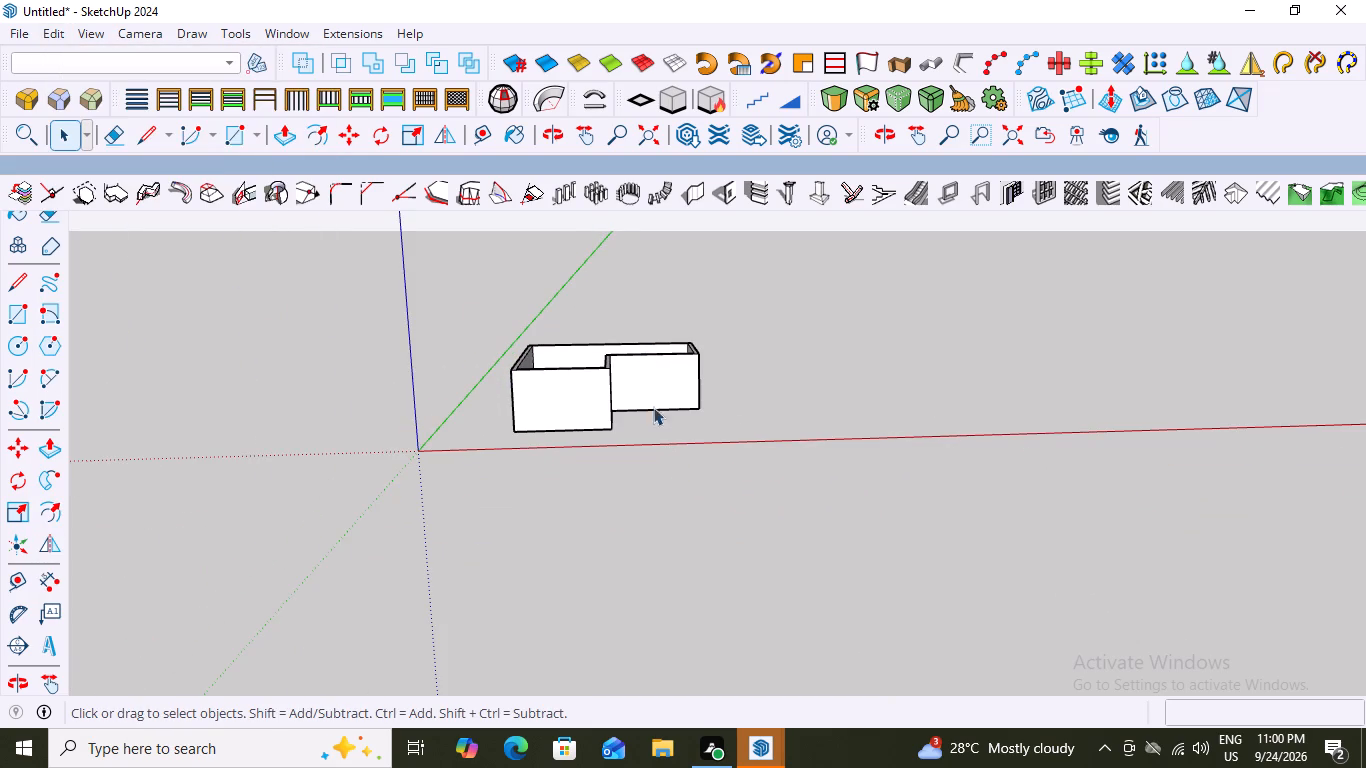
{"action": "scroll", "coordinate": [598, 329], "scroll_direction": "down", "scroll_amount": 2}
{"action": "middle_click", "coordinate": [651, 456]}
{"action": "scroll", "coordinate": [585, 302], "scroll_direction": "up", "scroll_amount": 7}
{"action": "left_click_drag", "start_coordinate": [708, 379], "coordinate": [709, 390]}
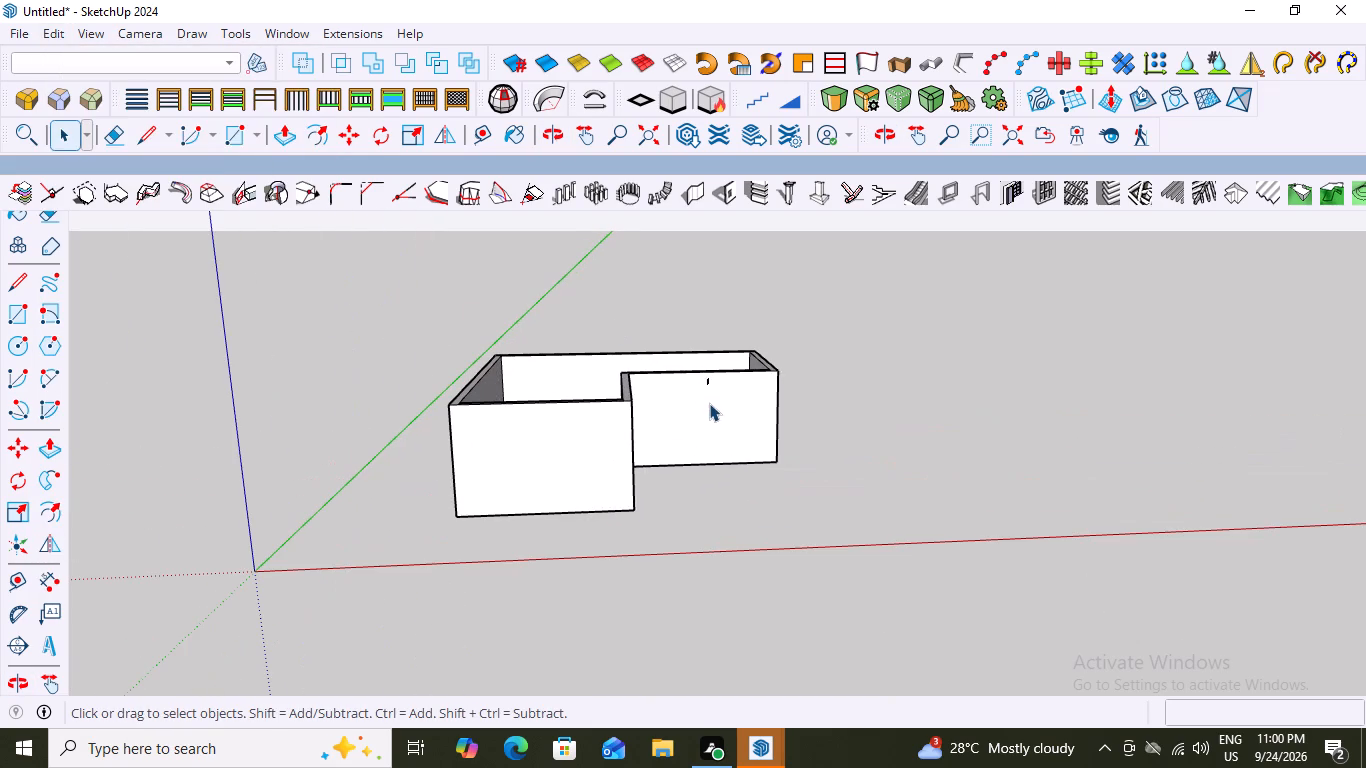
{"action": "double_click", "coordinate": [709, 406]}
{"action": "scroll", "coordinate": [735, 410], "scroll_direction": "up", "scroll_amount": 5}
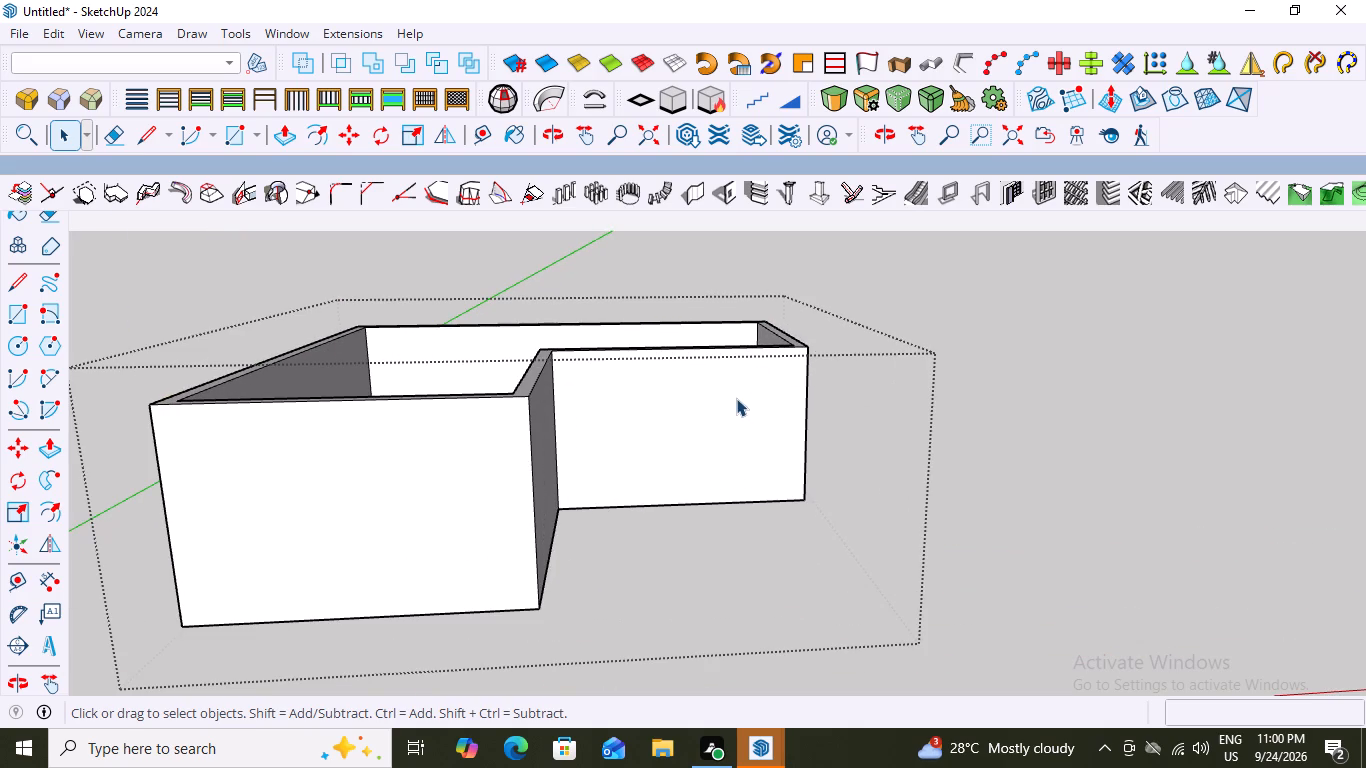
{"action": "key", "text": "r"}
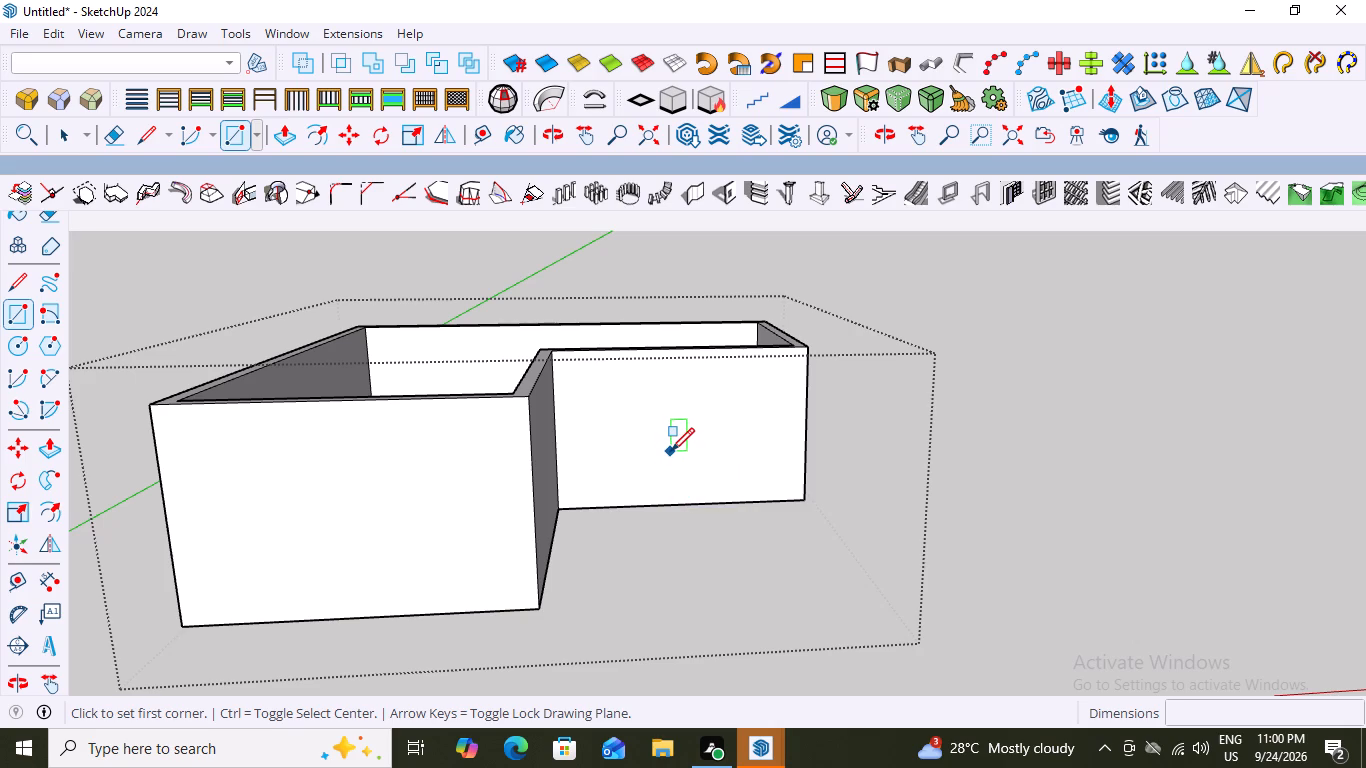
{"action": "left_click", "coordinate": [673, 451]}
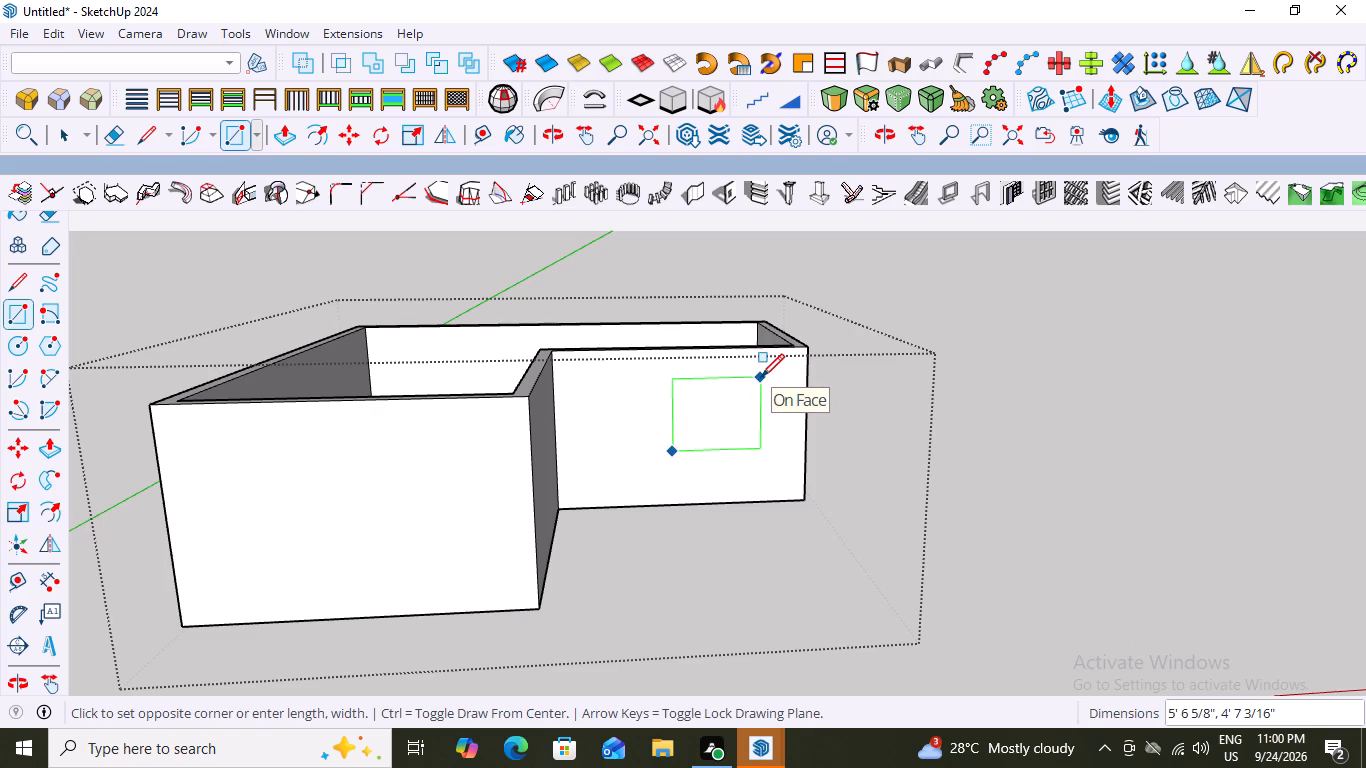
{"action": "scroll", "coordinate": [761, 379], "scroll_direction": "up", "scroll_amount": 3}
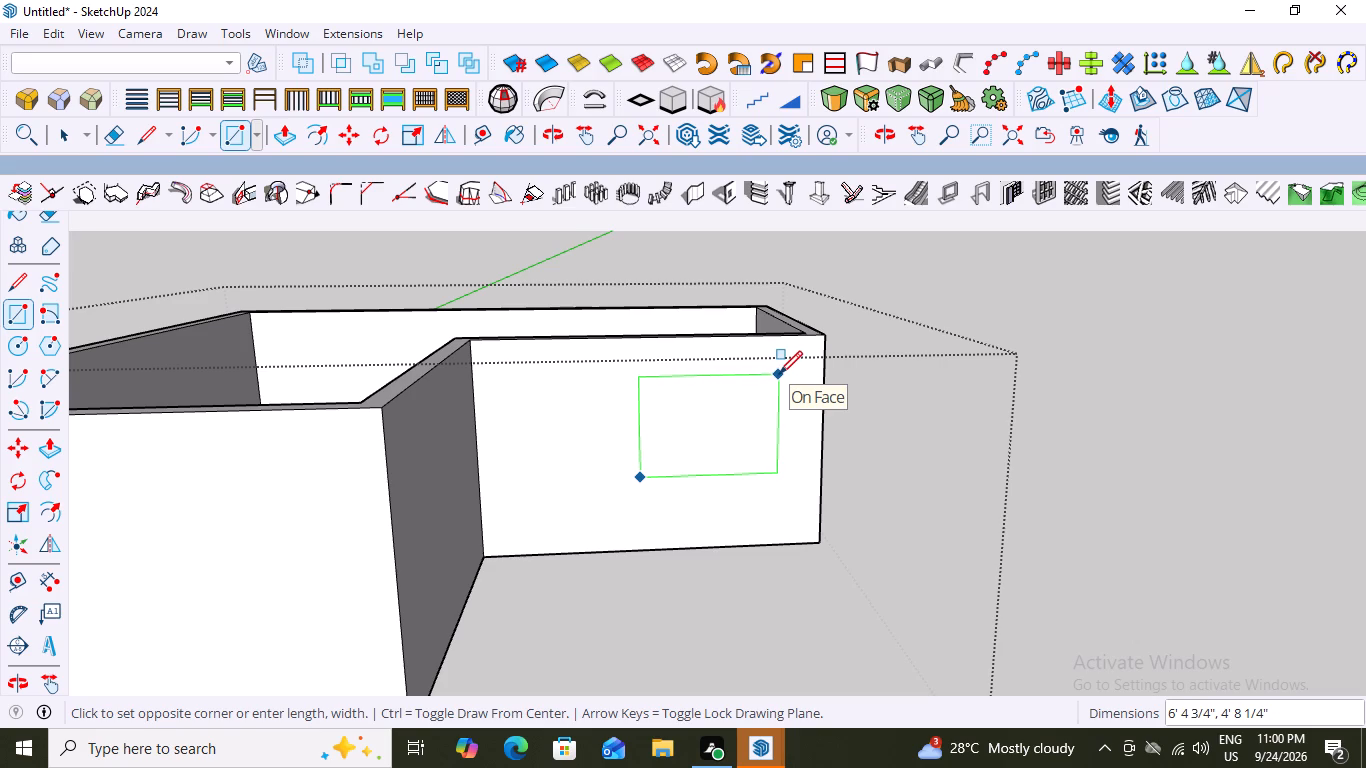
{"action": "left_click", "coordinate": [779, 374]}
{"action": "scroll", "coordinate": [712, 563], "scroll_direction": "down", "scroll_amount": 1}
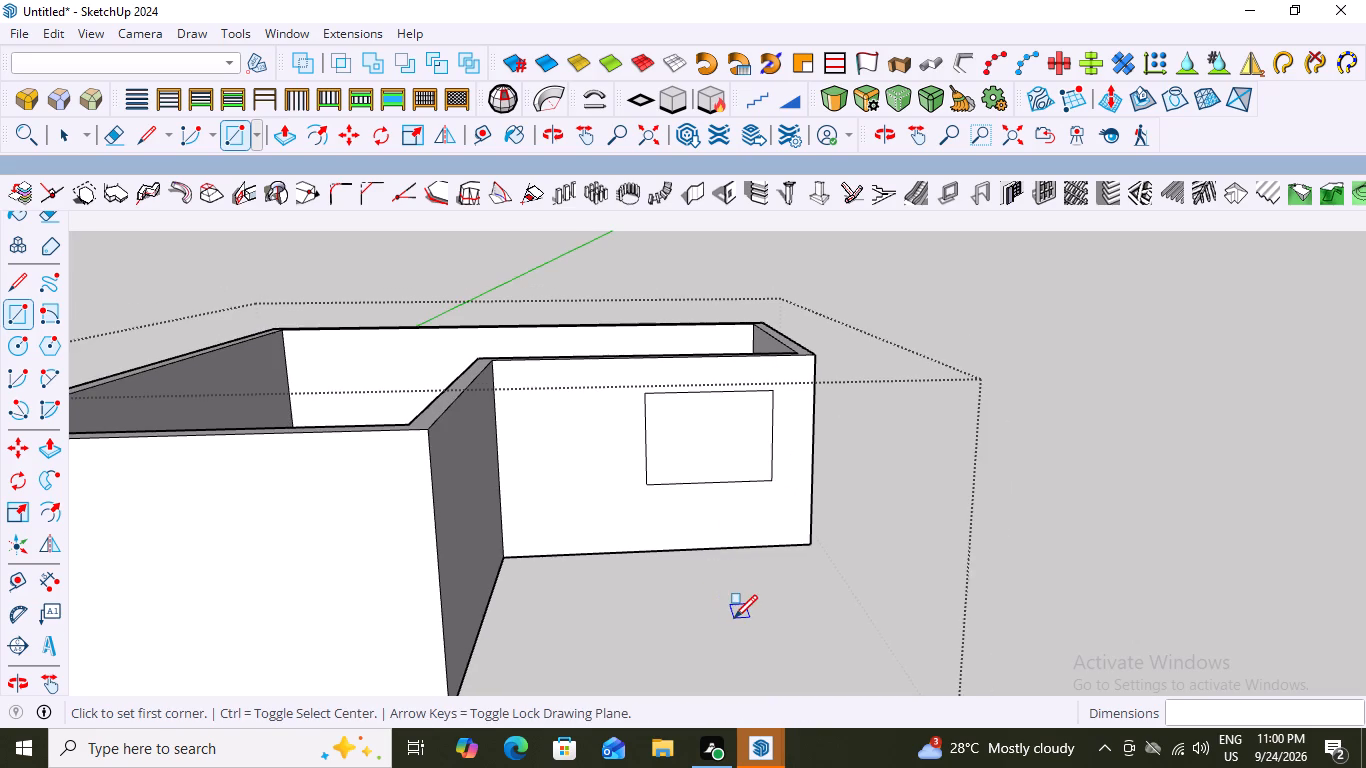
{"action": "scroll", "coordinate": [734, 618], "scroll_direction": "up", "scroll_amount": 2}
{"action": "key", "text": "space"}
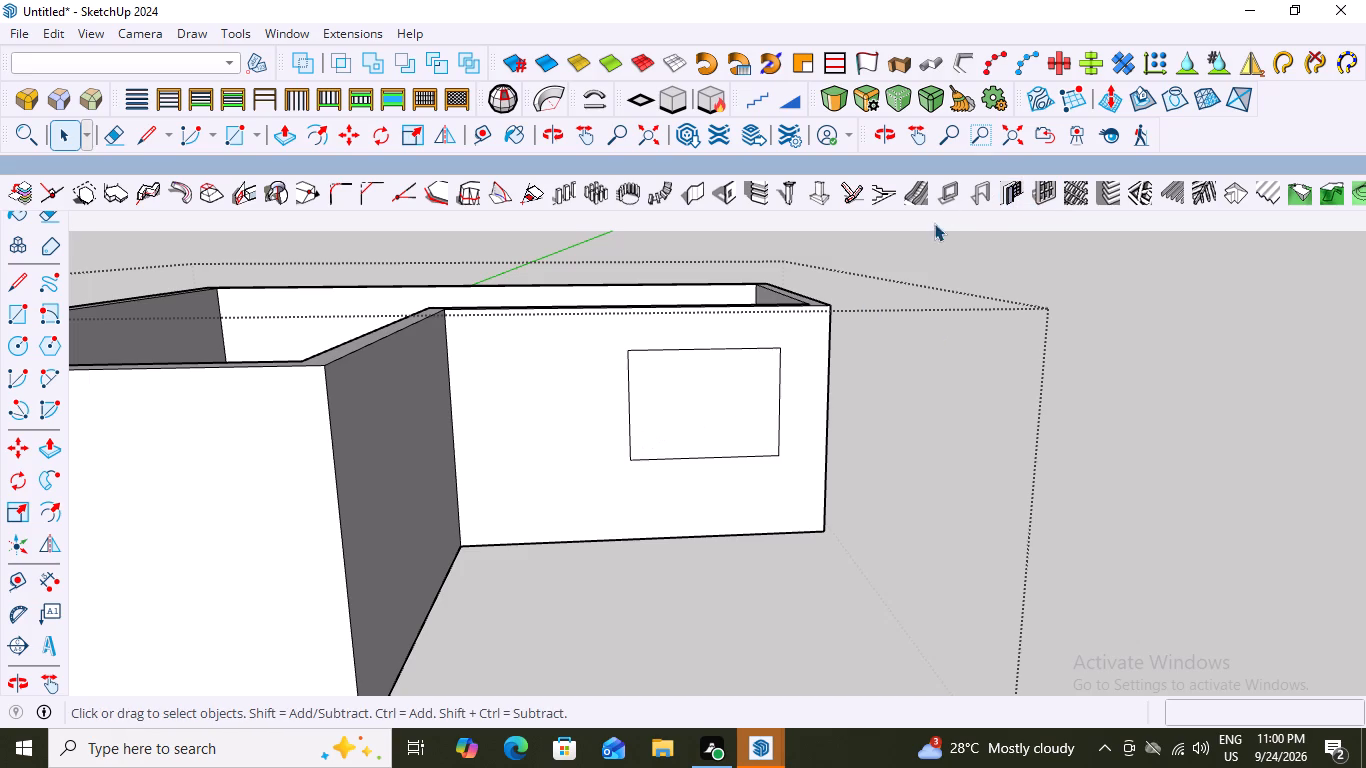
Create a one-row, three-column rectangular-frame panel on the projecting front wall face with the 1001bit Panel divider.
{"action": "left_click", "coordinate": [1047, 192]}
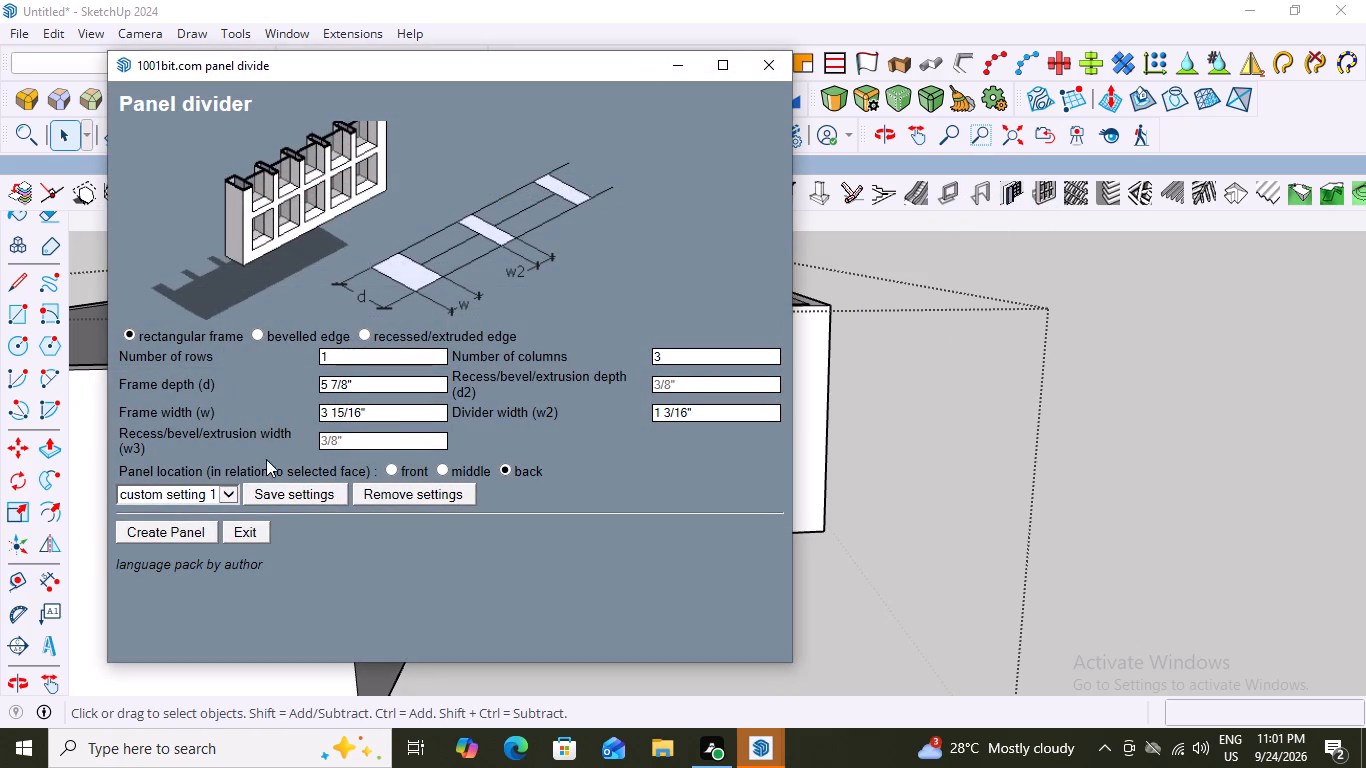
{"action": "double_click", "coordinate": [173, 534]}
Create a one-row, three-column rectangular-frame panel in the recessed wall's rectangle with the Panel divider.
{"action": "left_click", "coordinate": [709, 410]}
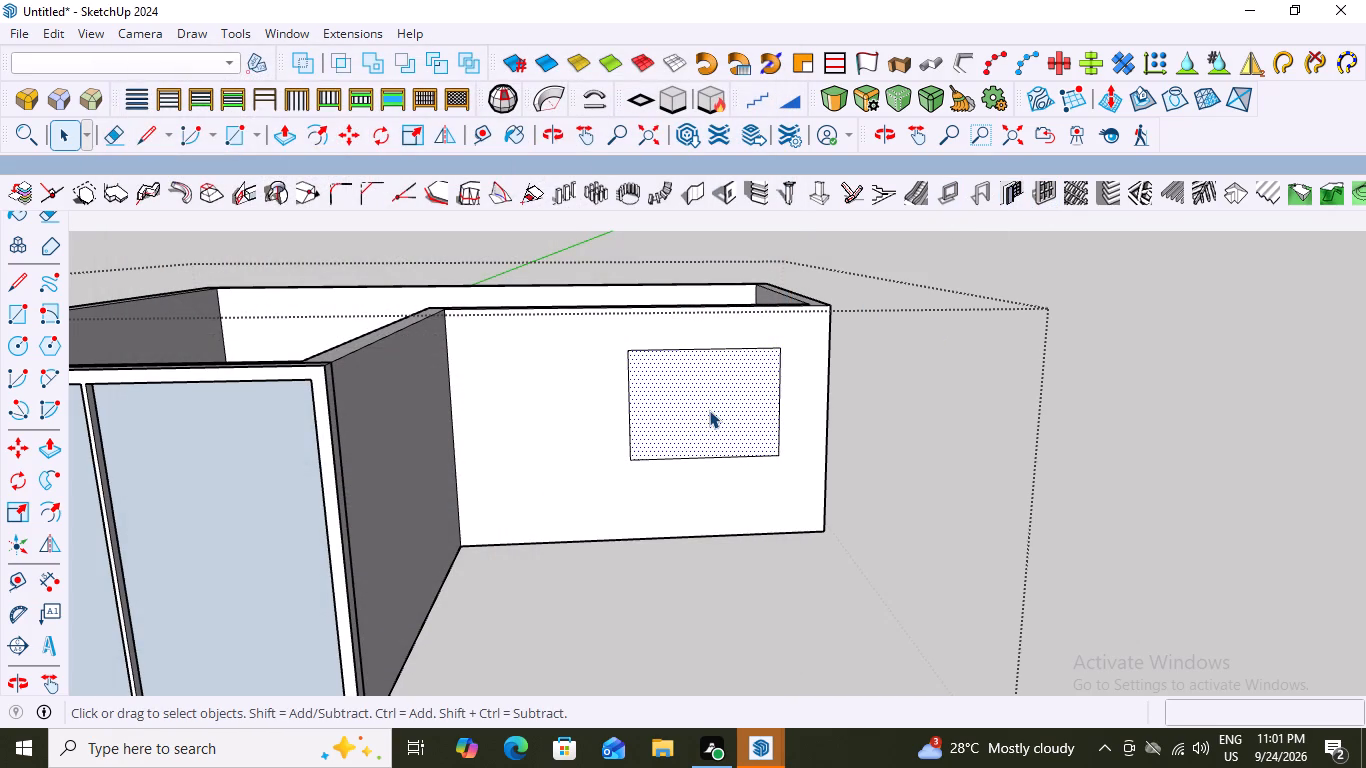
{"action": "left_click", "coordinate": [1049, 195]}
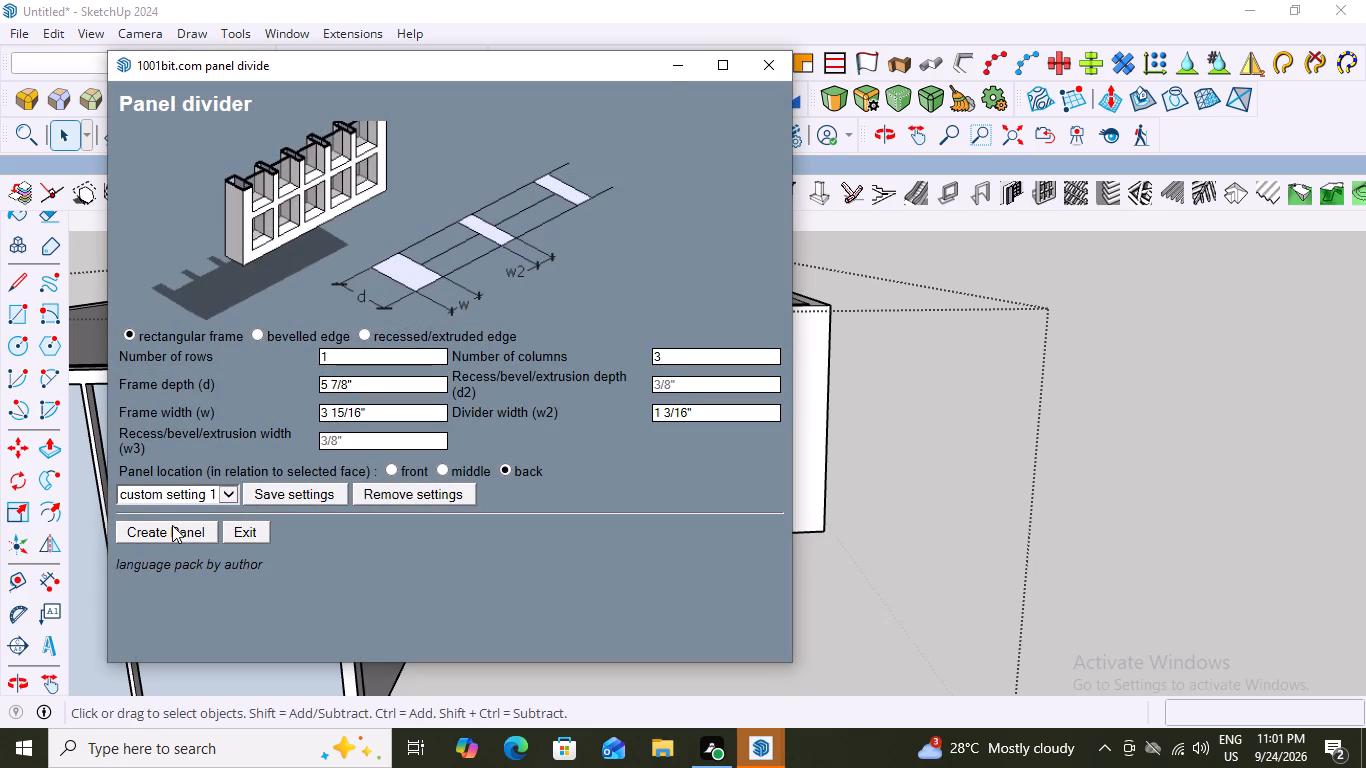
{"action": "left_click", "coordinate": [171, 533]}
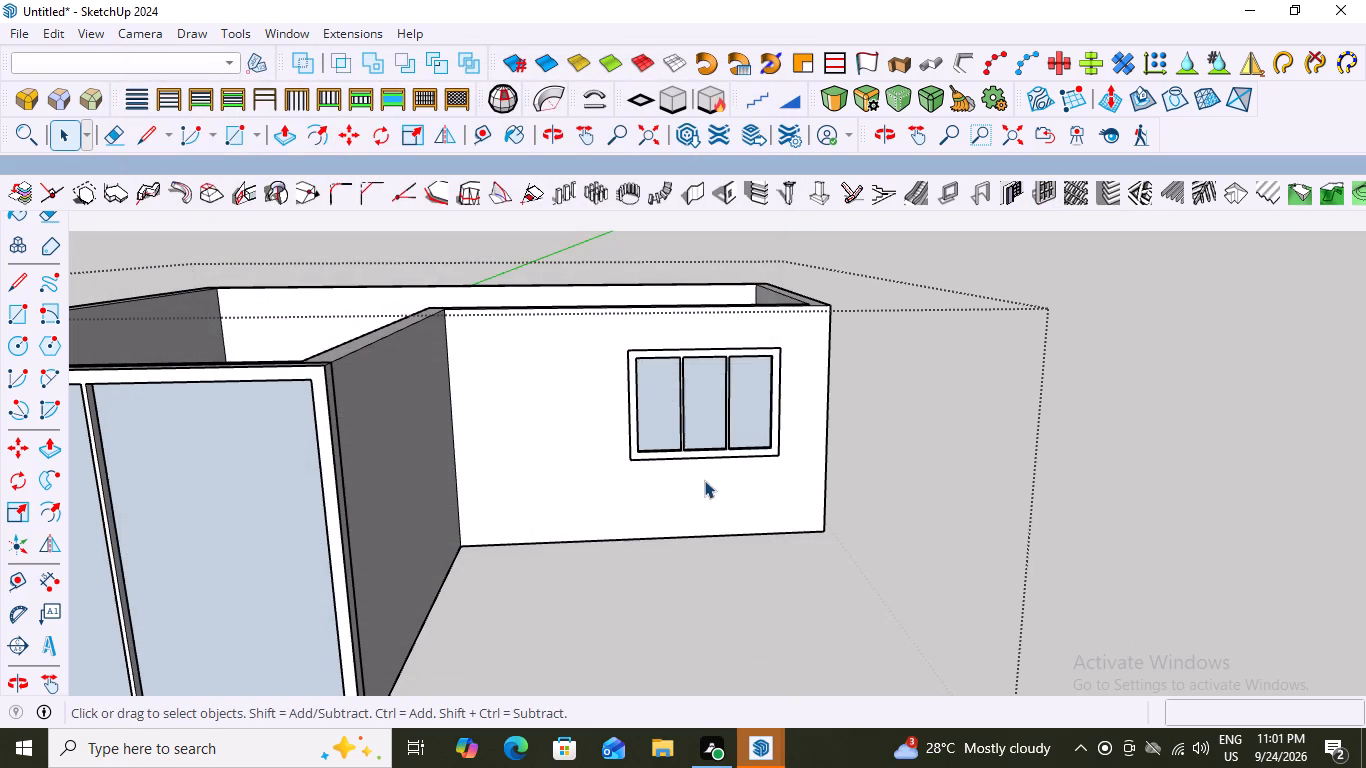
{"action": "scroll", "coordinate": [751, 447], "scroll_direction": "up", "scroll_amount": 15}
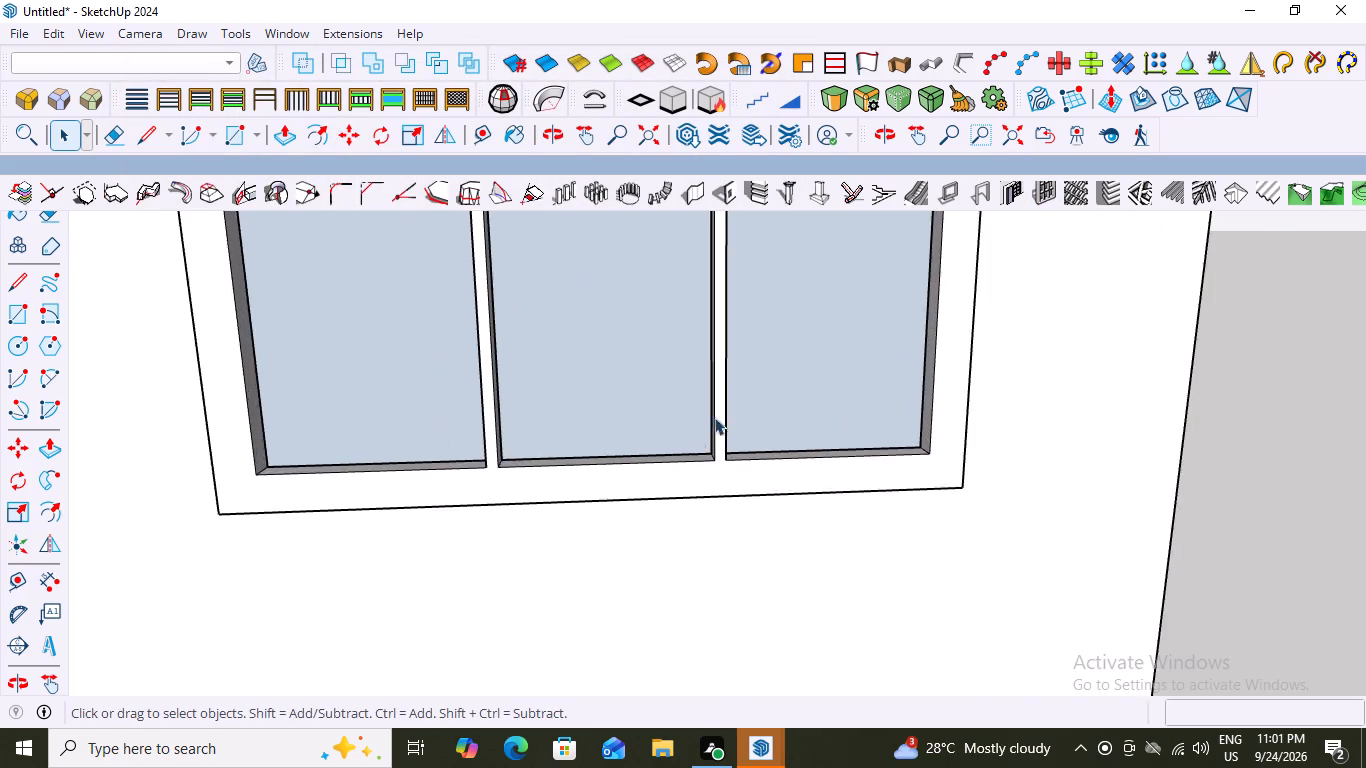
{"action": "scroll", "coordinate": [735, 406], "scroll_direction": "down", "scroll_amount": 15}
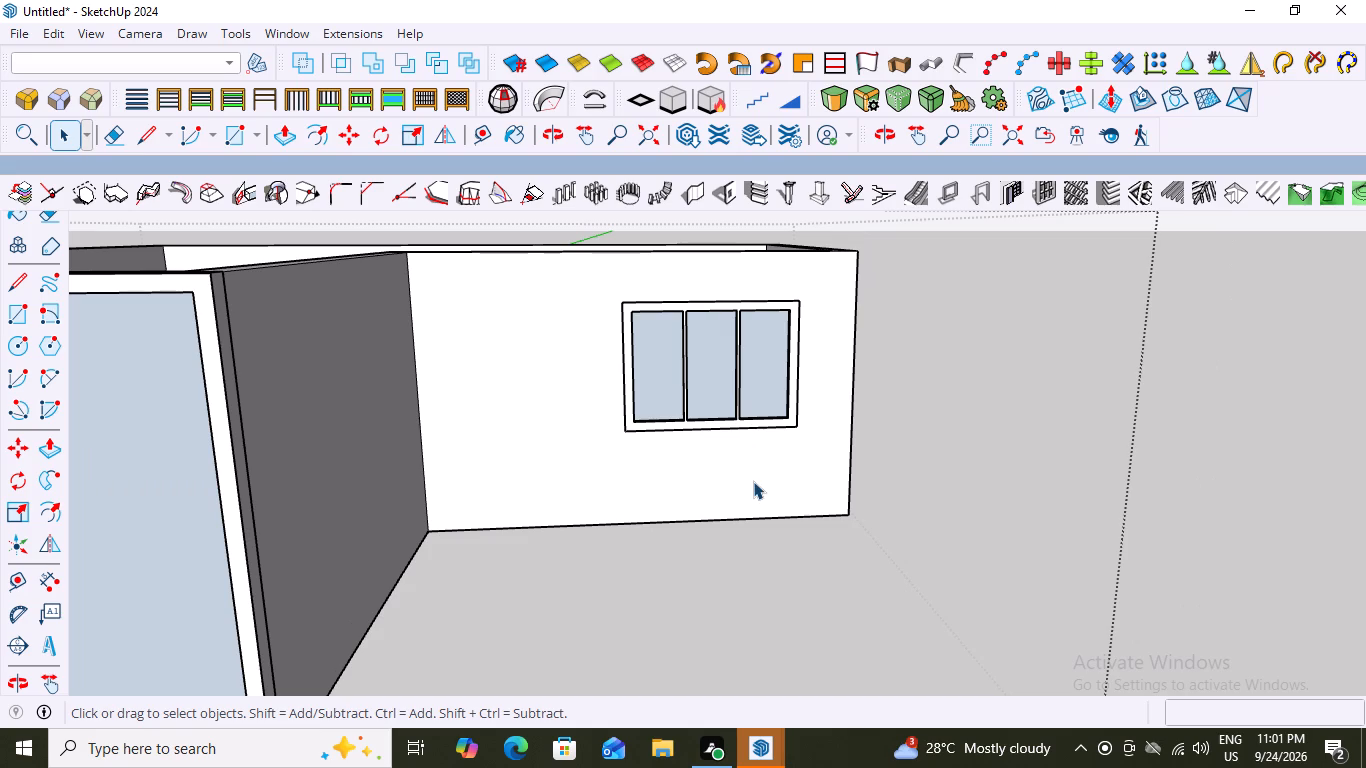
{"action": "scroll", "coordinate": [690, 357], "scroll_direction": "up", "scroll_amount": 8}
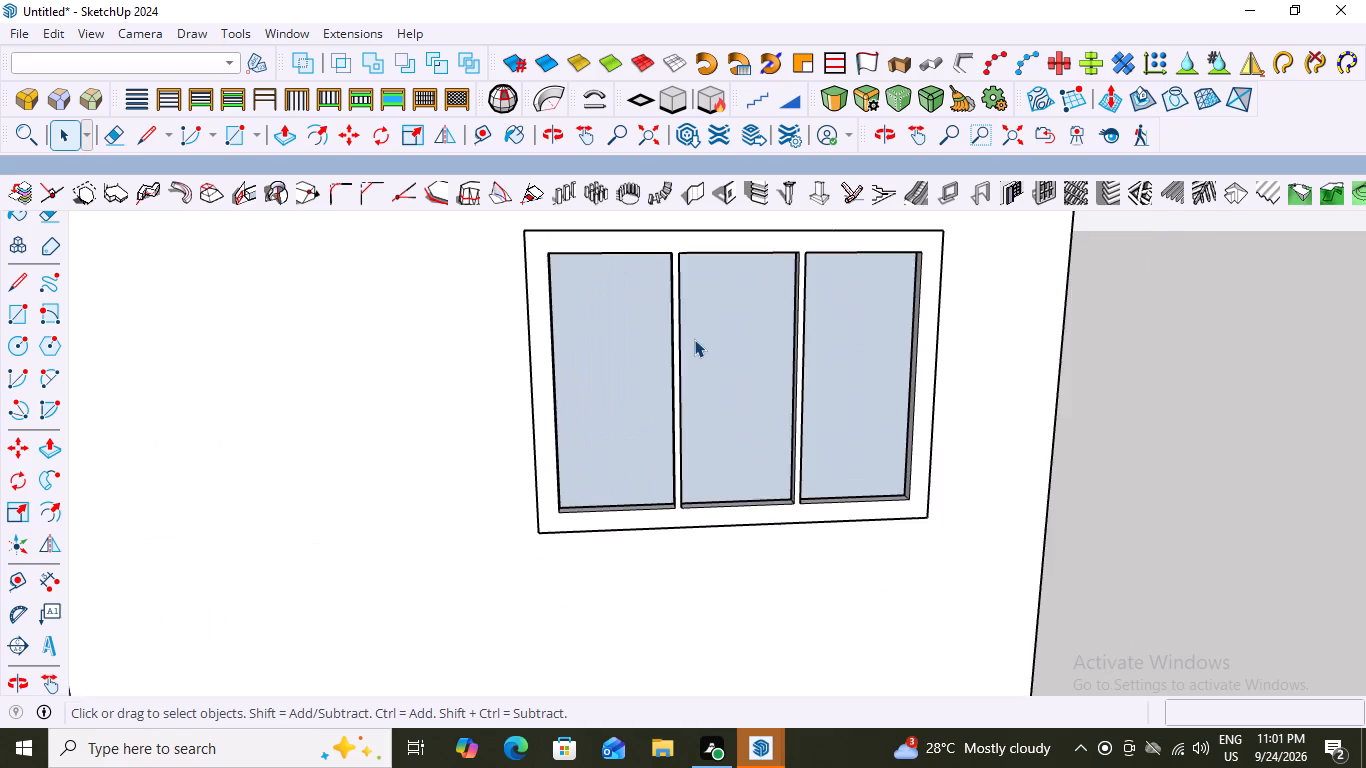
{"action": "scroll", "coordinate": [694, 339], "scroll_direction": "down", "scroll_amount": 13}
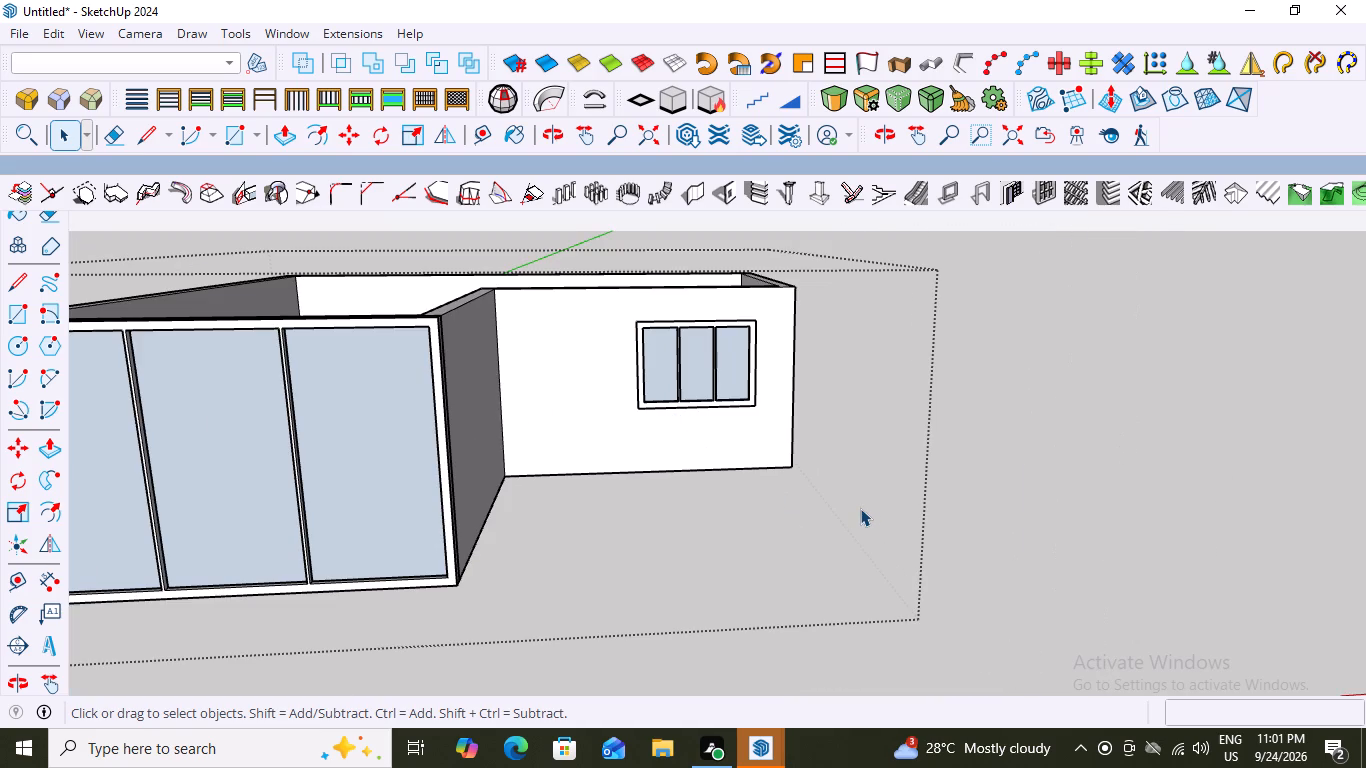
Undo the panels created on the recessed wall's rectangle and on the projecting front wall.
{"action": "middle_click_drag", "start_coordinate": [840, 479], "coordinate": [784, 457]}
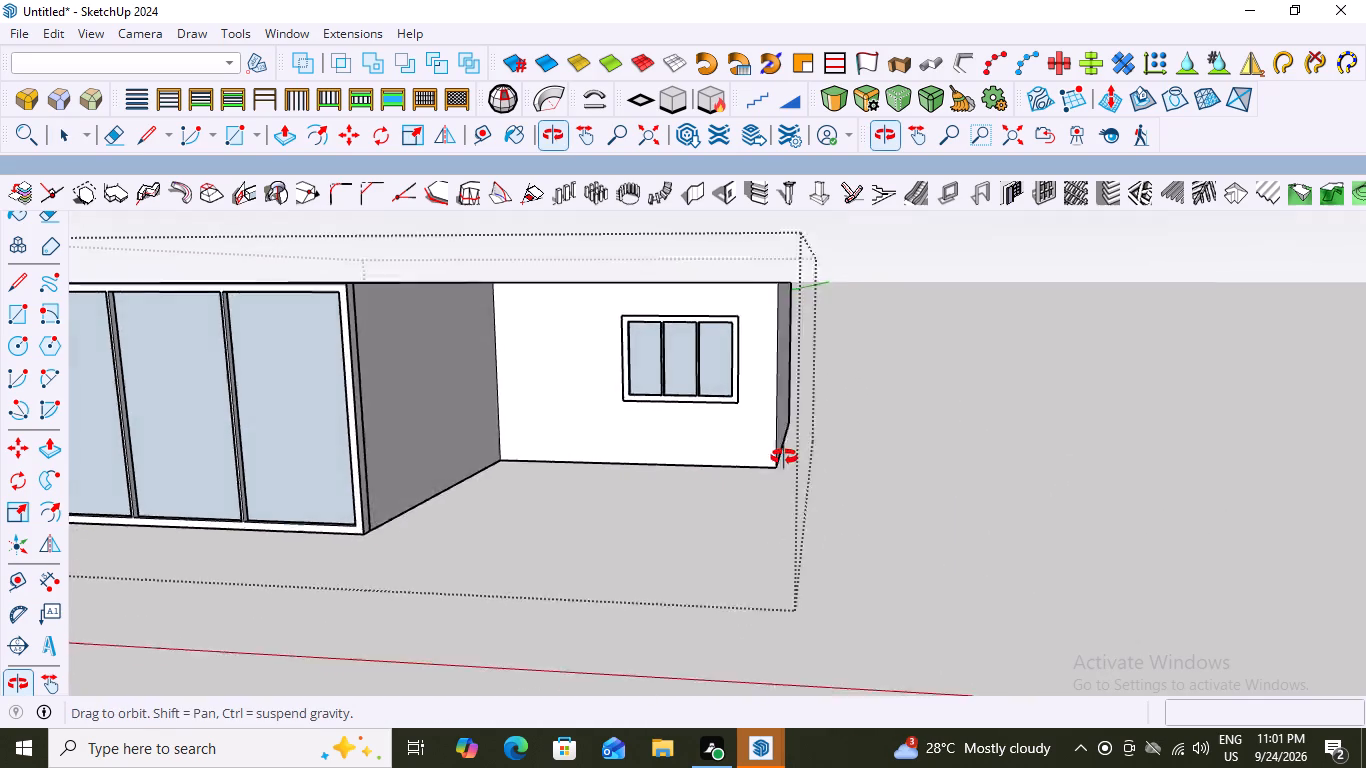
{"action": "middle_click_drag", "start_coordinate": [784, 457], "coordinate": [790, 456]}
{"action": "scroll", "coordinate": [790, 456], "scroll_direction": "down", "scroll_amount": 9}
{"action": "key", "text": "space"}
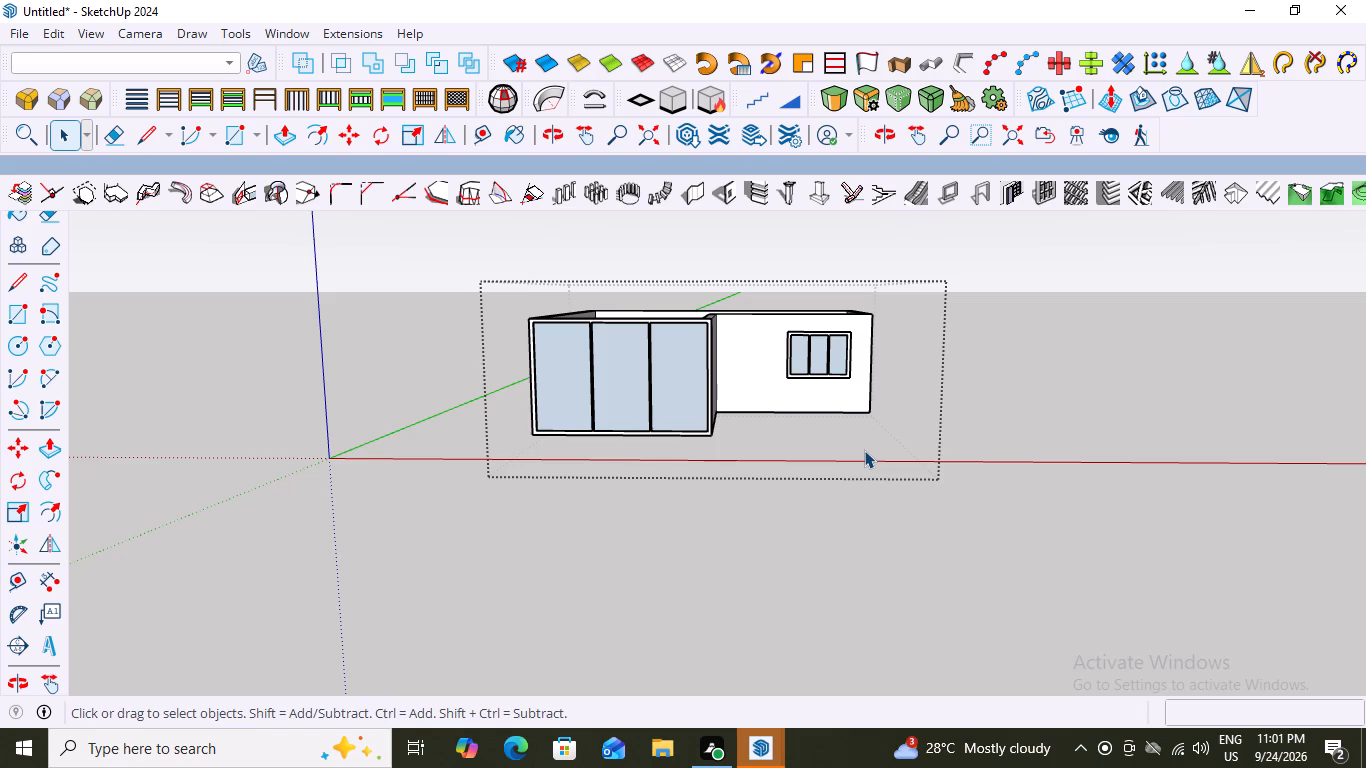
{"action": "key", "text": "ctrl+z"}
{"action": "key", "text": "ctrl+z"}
Create a one-row, three-column rectangular-frame panel in the window rectangle, with 5 7/8" frame depth, 3 15/16" frame width and 1 3/16" divider width.
{"action": "scroll", "coordinate": [800, 339], "scroll_direction": "up", "scroll_amount": 3}
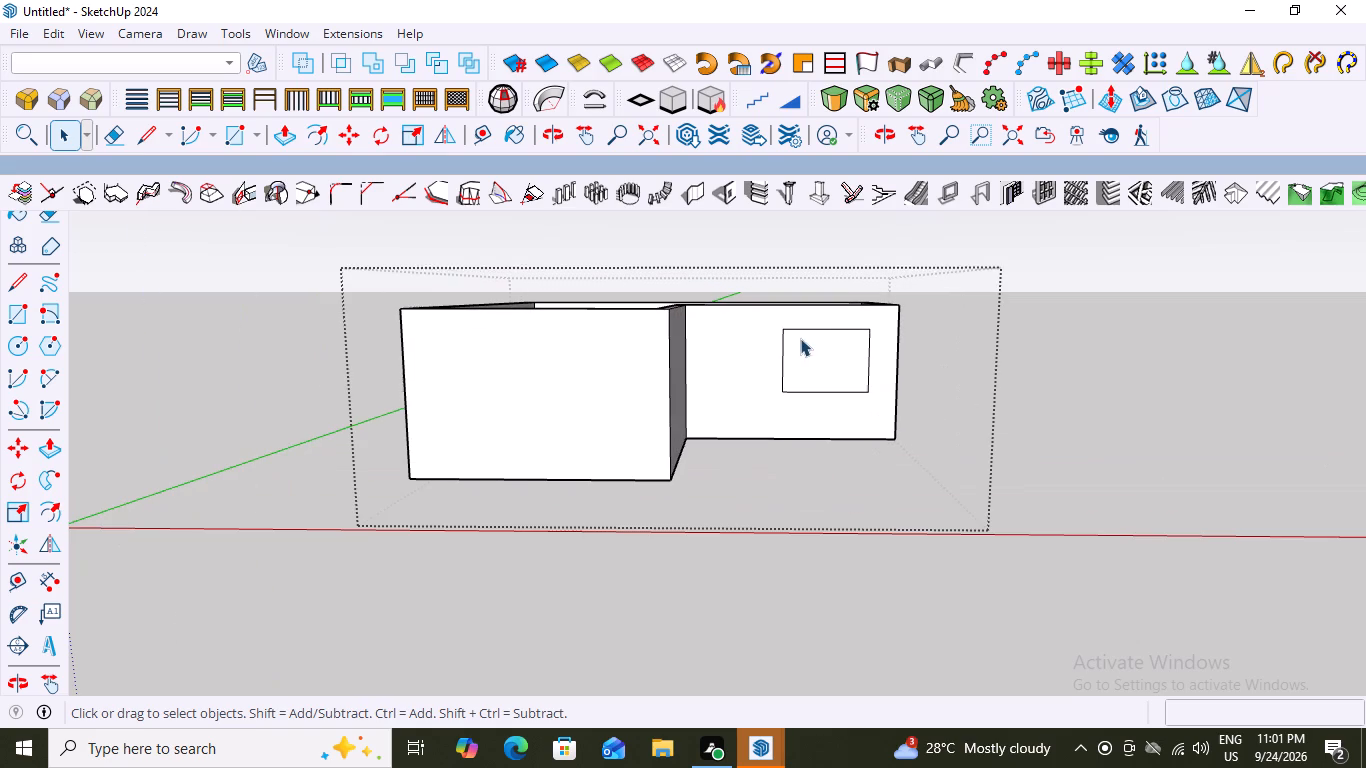
{"action": "left_click", "coordinate": [846, 357]}
{"action": "scroll", "coordinate": [836, 369], "scroll_direction": "up", "scroll_amount": 4}
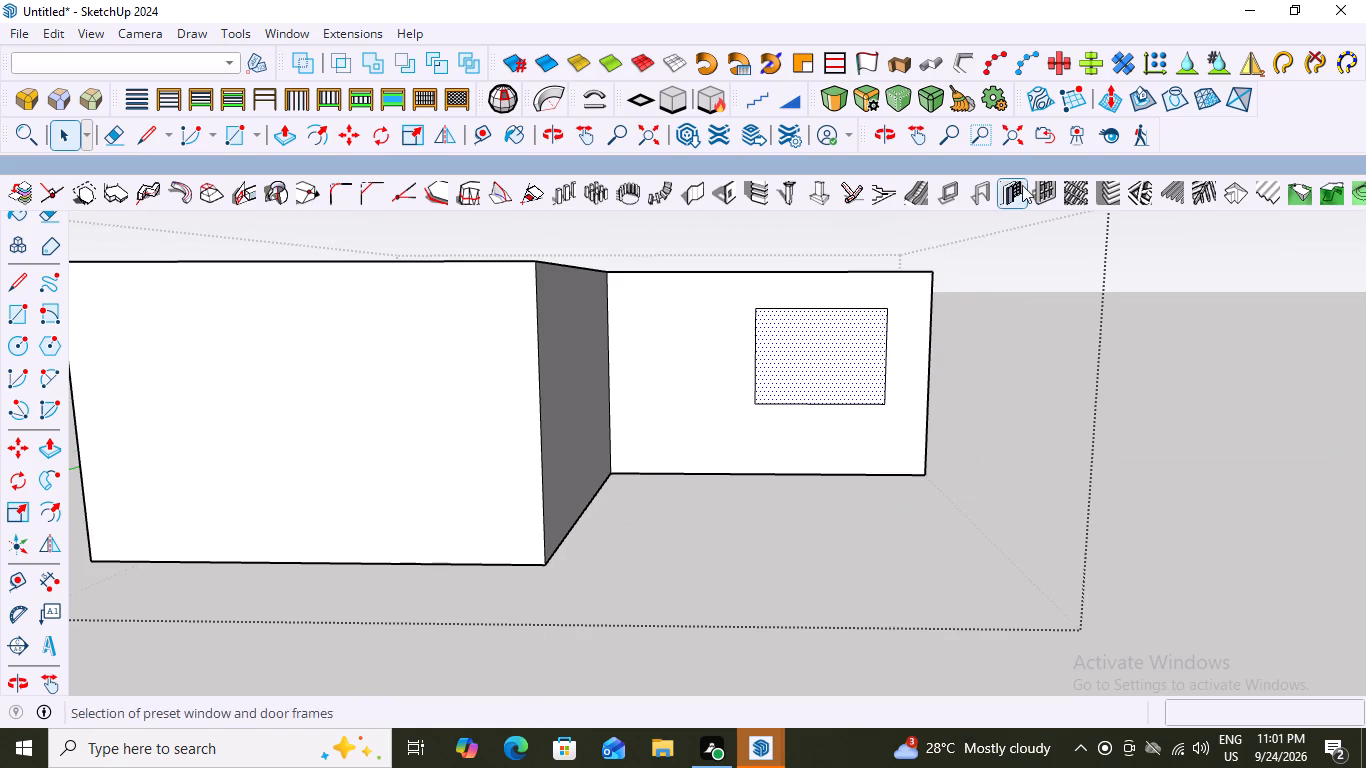
{"action": "left_click", "coordinate": [1044, 190]}
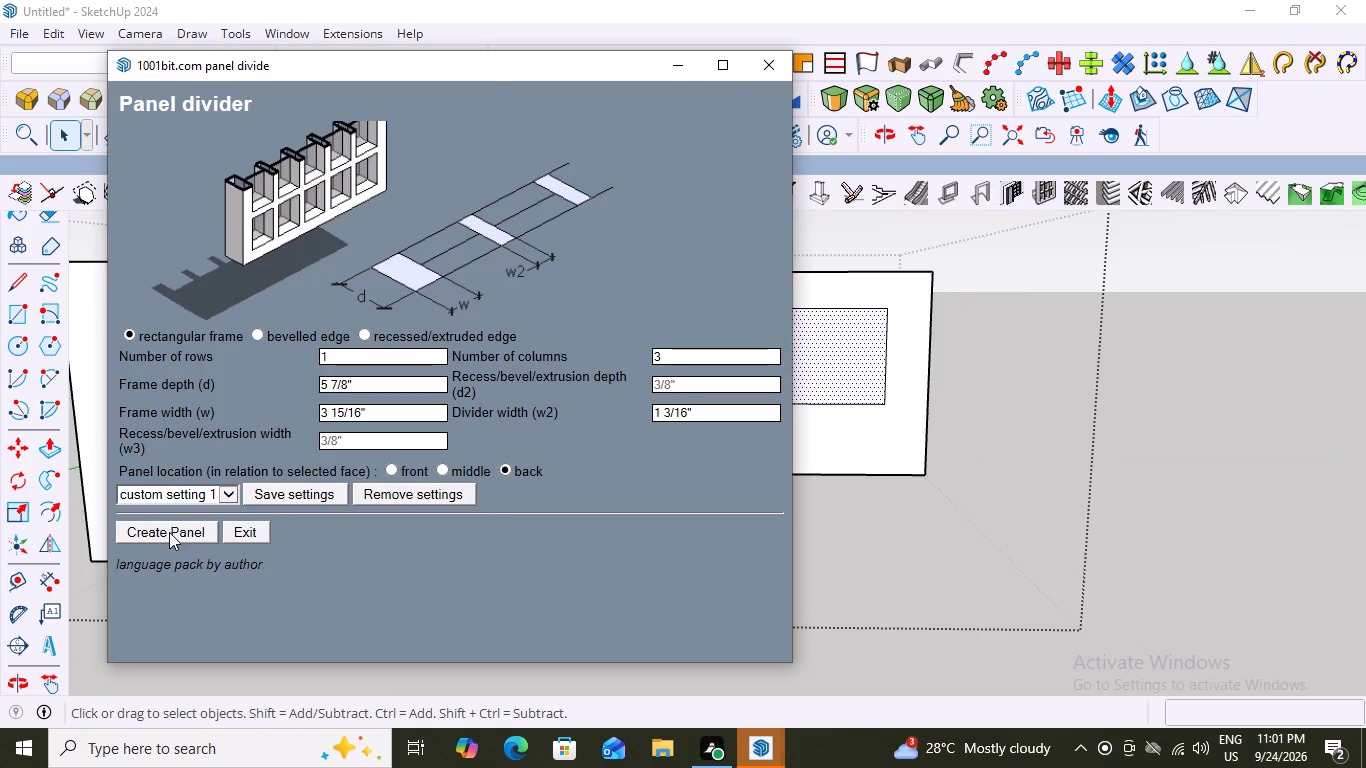
{"action": "left_click", "coordinate": [169, 532]}
{"action": "scroll", "coordinate": [863, 344], "scroll_direction": "up", "scroll_amount": 11}
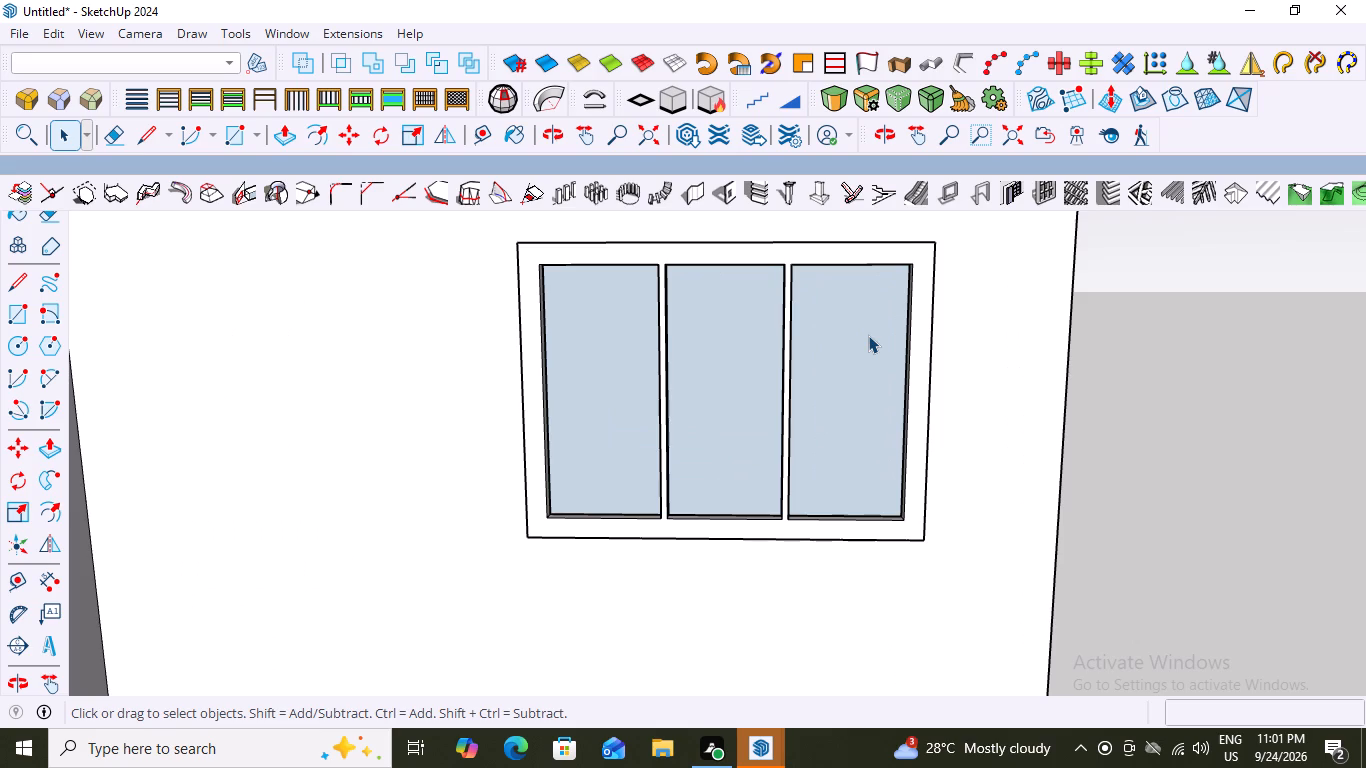
{"action": "scroll", "coordinate": [923, 334], "scroll_direction": "down", "scroll_amount": 16}
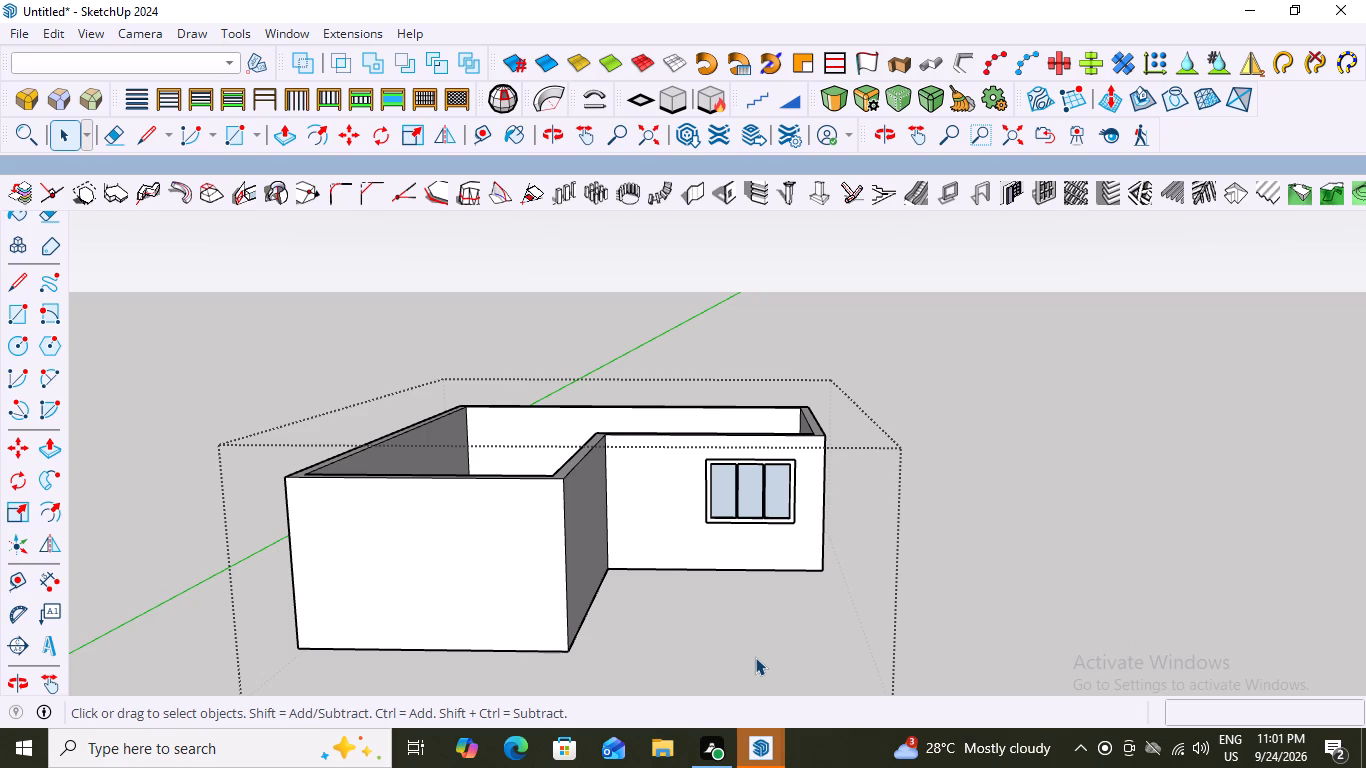
Open the window panel group on the recessed wall and select its glass panes.
{"action": "scroll", "coordinate": [781, 569], "scroll_direction": "up", "scroll_amount": 4}
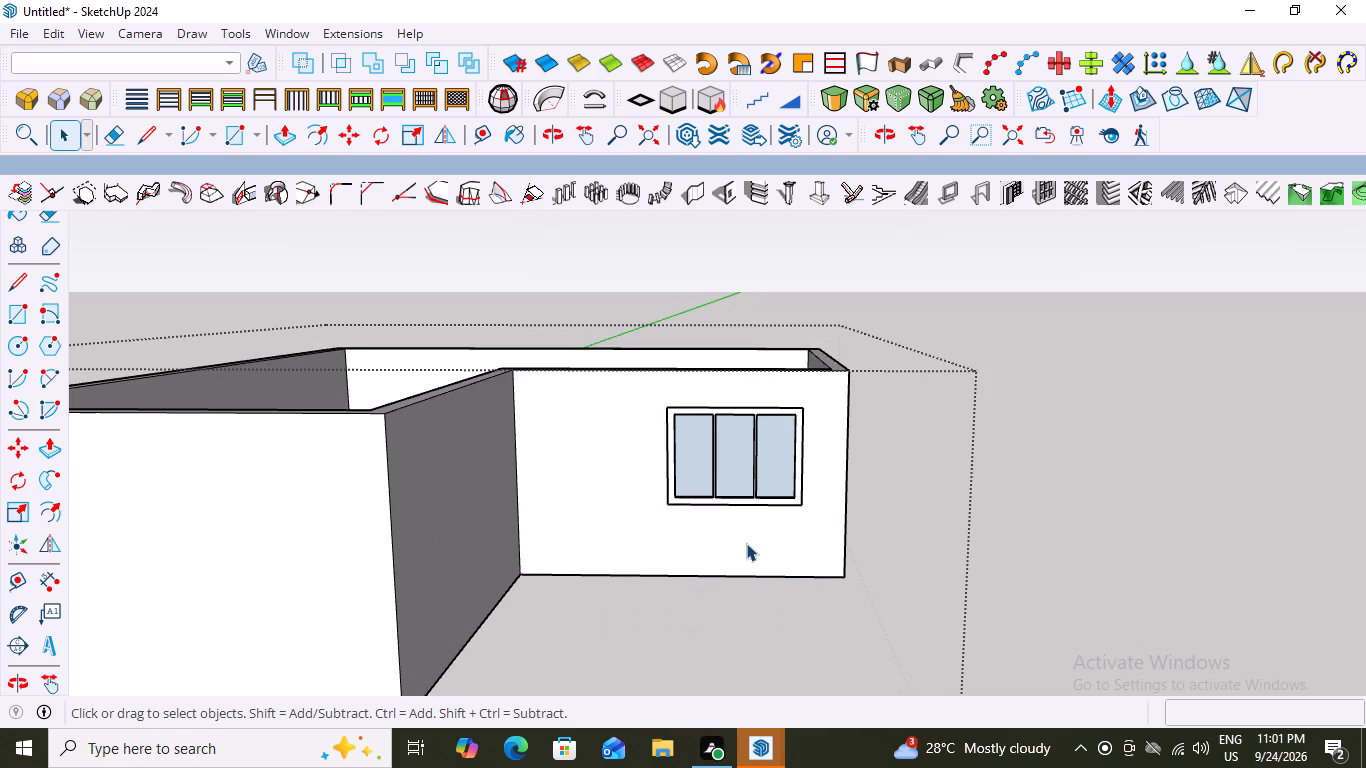
{"action": "scroll", "coordinate": [741, 539], "scroll_direction": "up", "scroll_amount": 4}
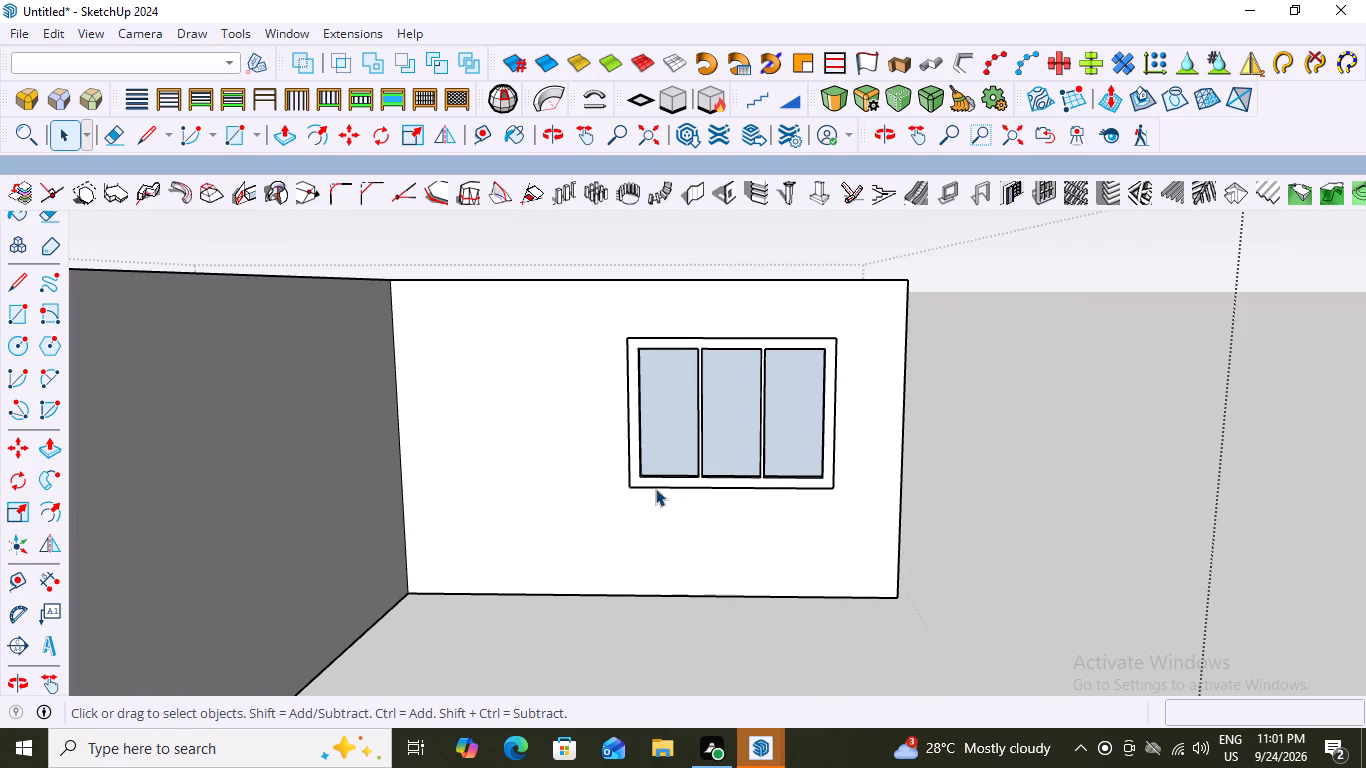
{"action": "scroll", "coordinate": [656, 486], "scroll_direction": "up", "scroll_amount": 1}
{"action": "left_click", "coordinate": [664, 411]}
{"action": "scroll", "coordinate": [671, 412], "scroll_direction": "up", "scroll_amount": 6}
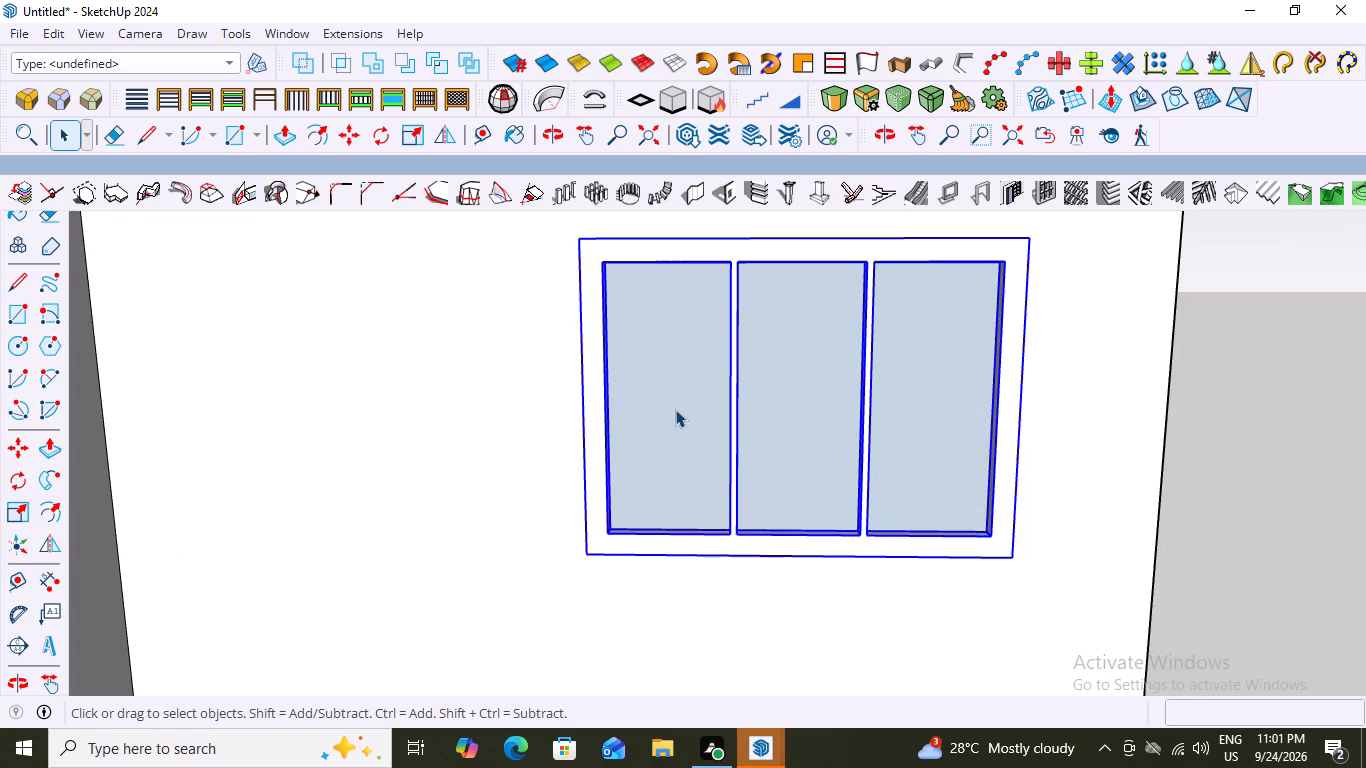
{"action": "double_click", "coordinate": [666, 404]}
{"action": "left_click", "coordinate": [666, 404]}
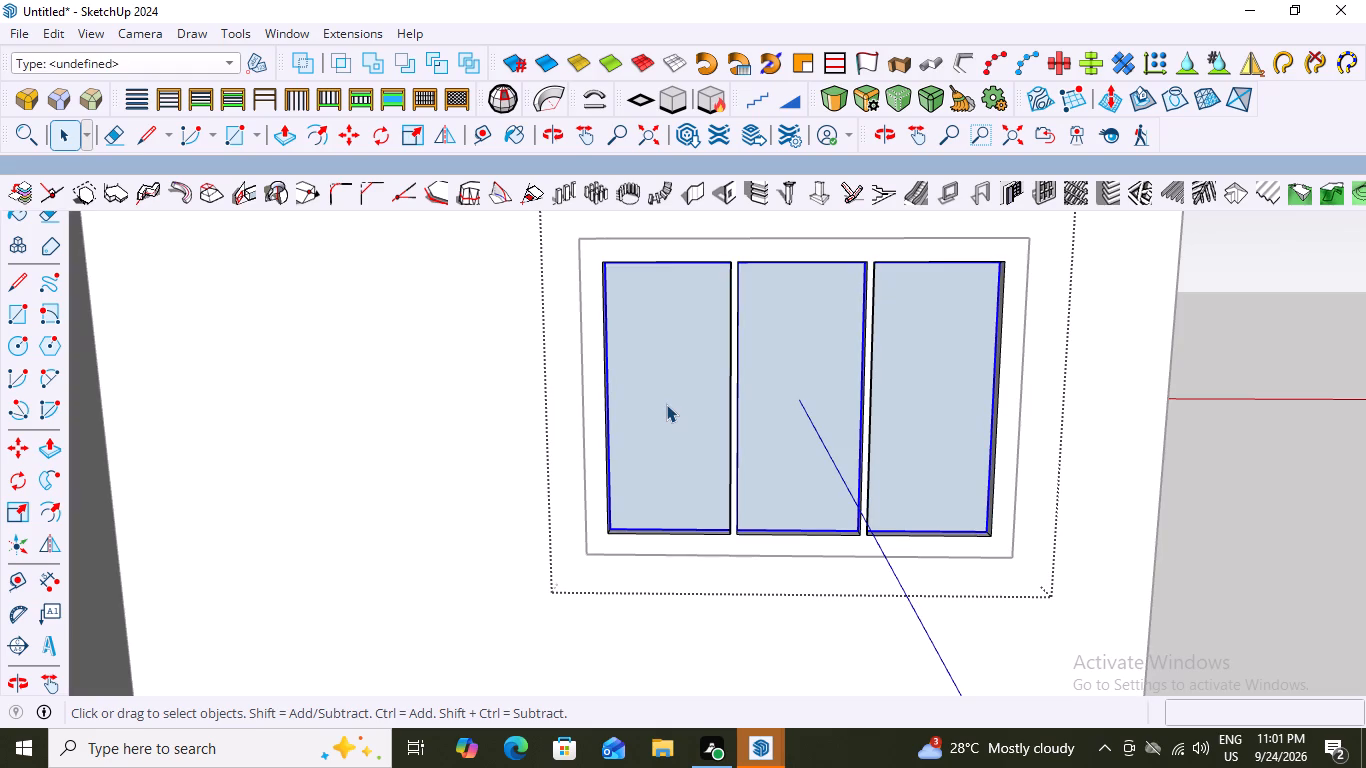
{"action": "middle_click_drag", "start_coordinate": [671, 404], "coordinate": [686, 479]}
{"action": "scroll", "coordinate": [675, 392], "scroll_direction": "up", "scroll_amount": 3}
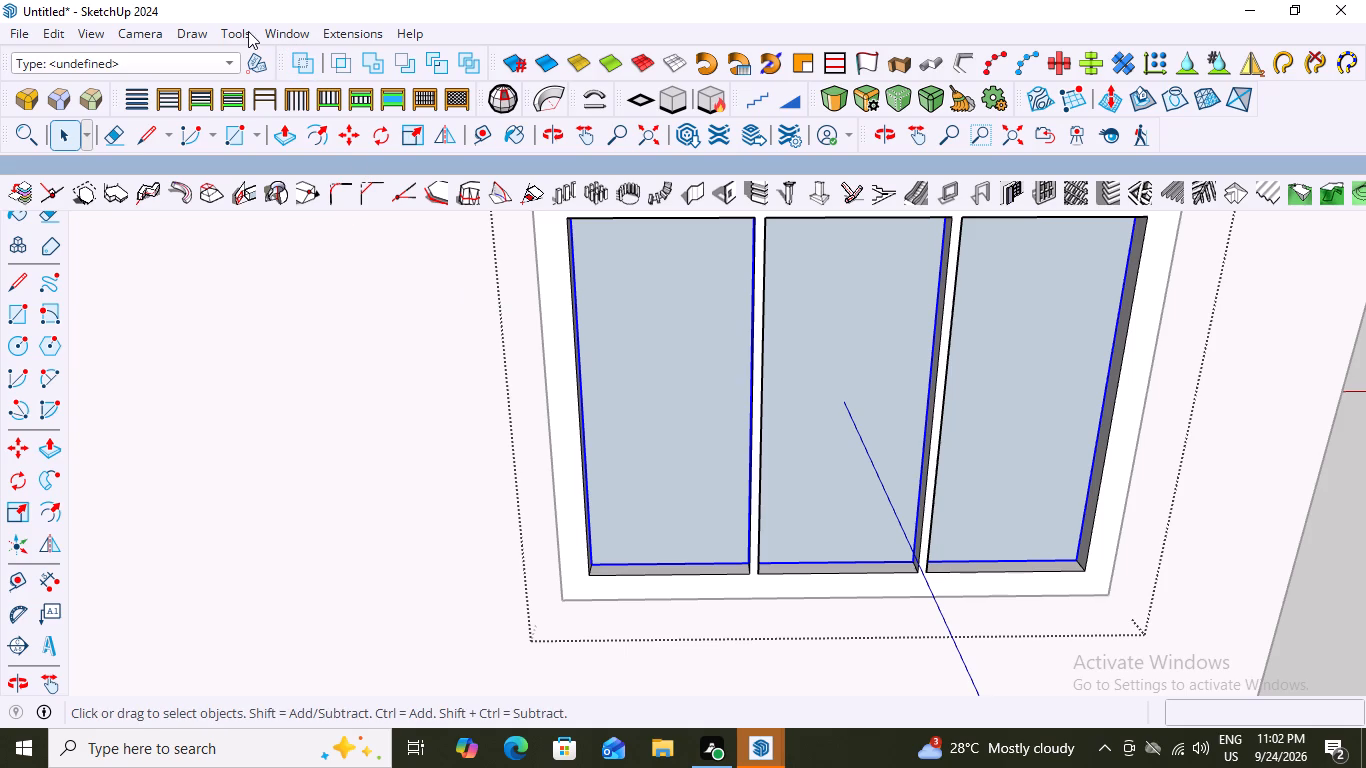
Show the default tray and add the Materials browser to it.
{"action": "left_click", "coordinate": [285, 36]}
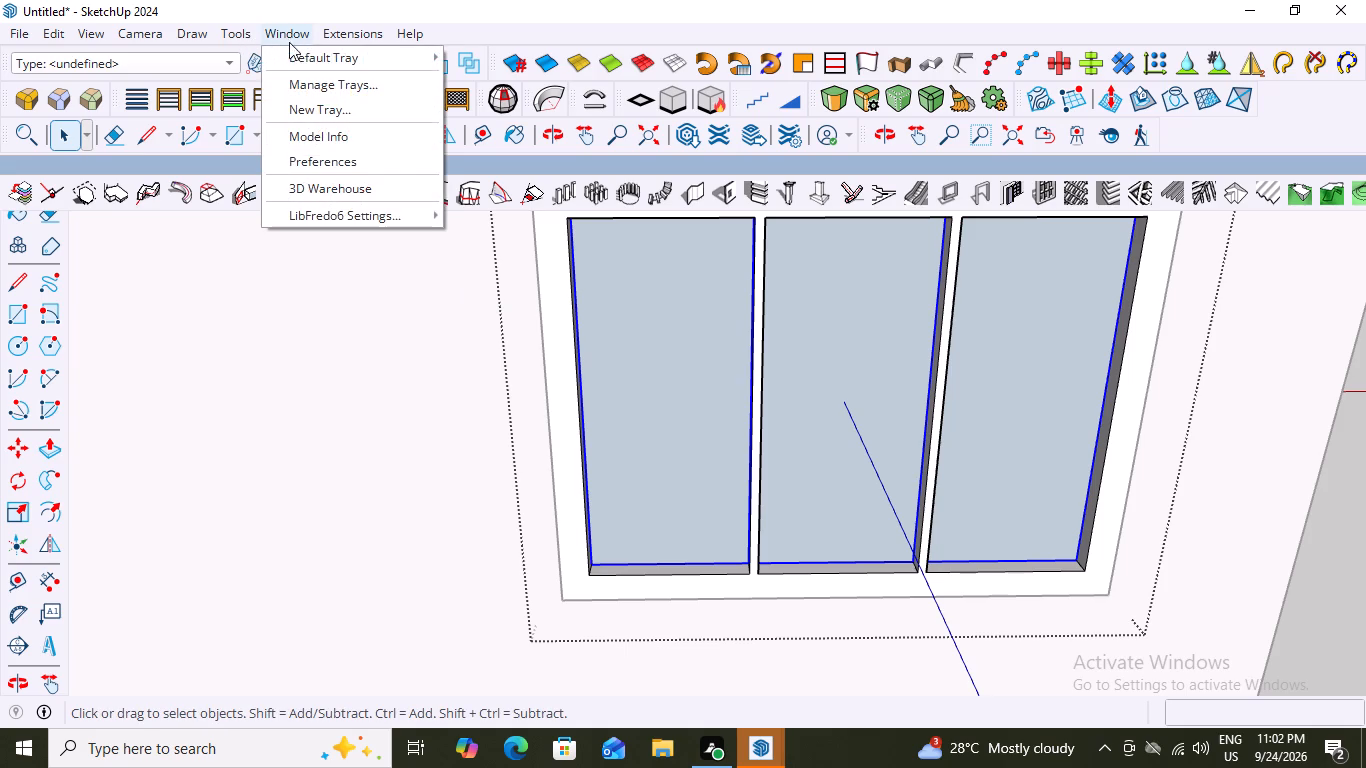
{"action": "left_click", "coordinate": [502, 51]}
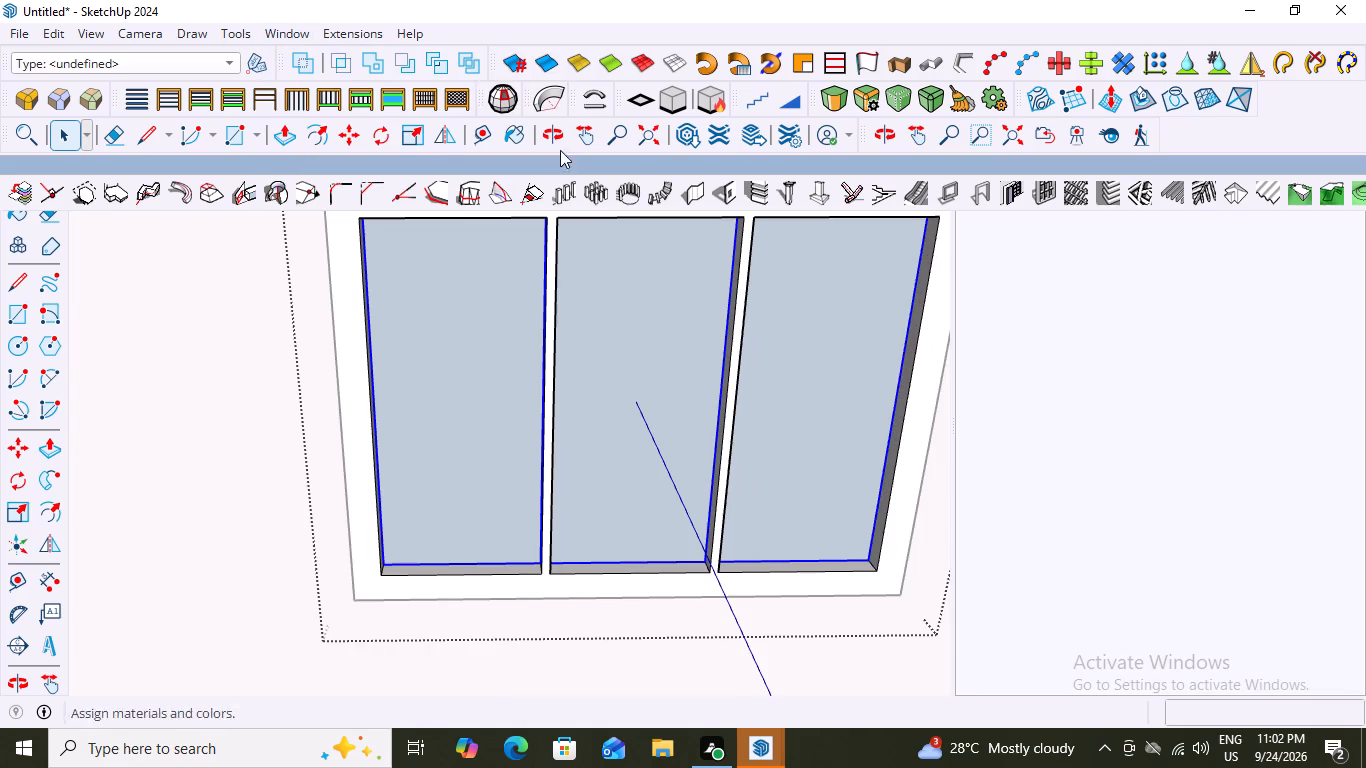
{"action": "scroll", "coordinate": [1046, 366], "scroll_direction": "down", "scroll_amount": 5}
{"action": "scroll", "coordinate": [1189, 553], "scroll_direction": "down", "scroll_amount": 4}
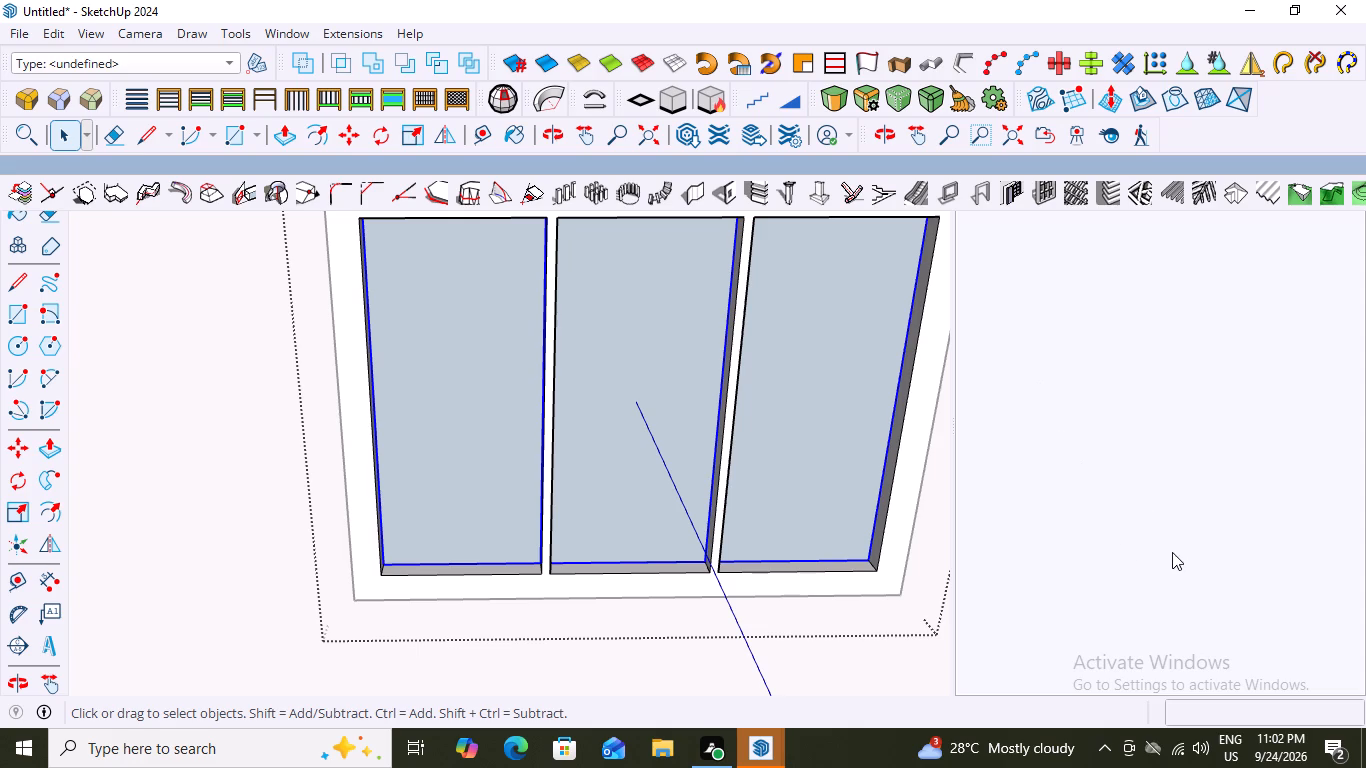
{"action": "left_click", "coordinate": [292, 28]}
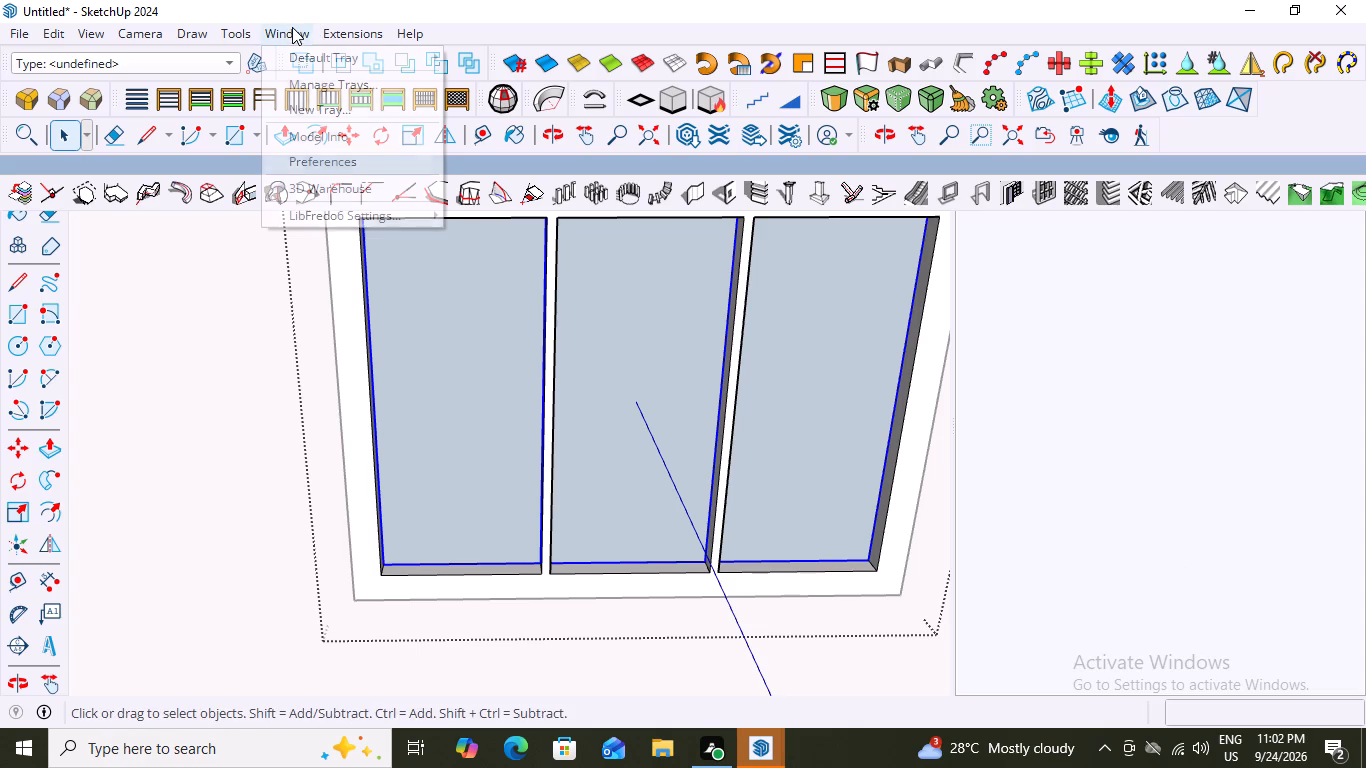
{"action": "left_click", "coordinate": [321, 63]}
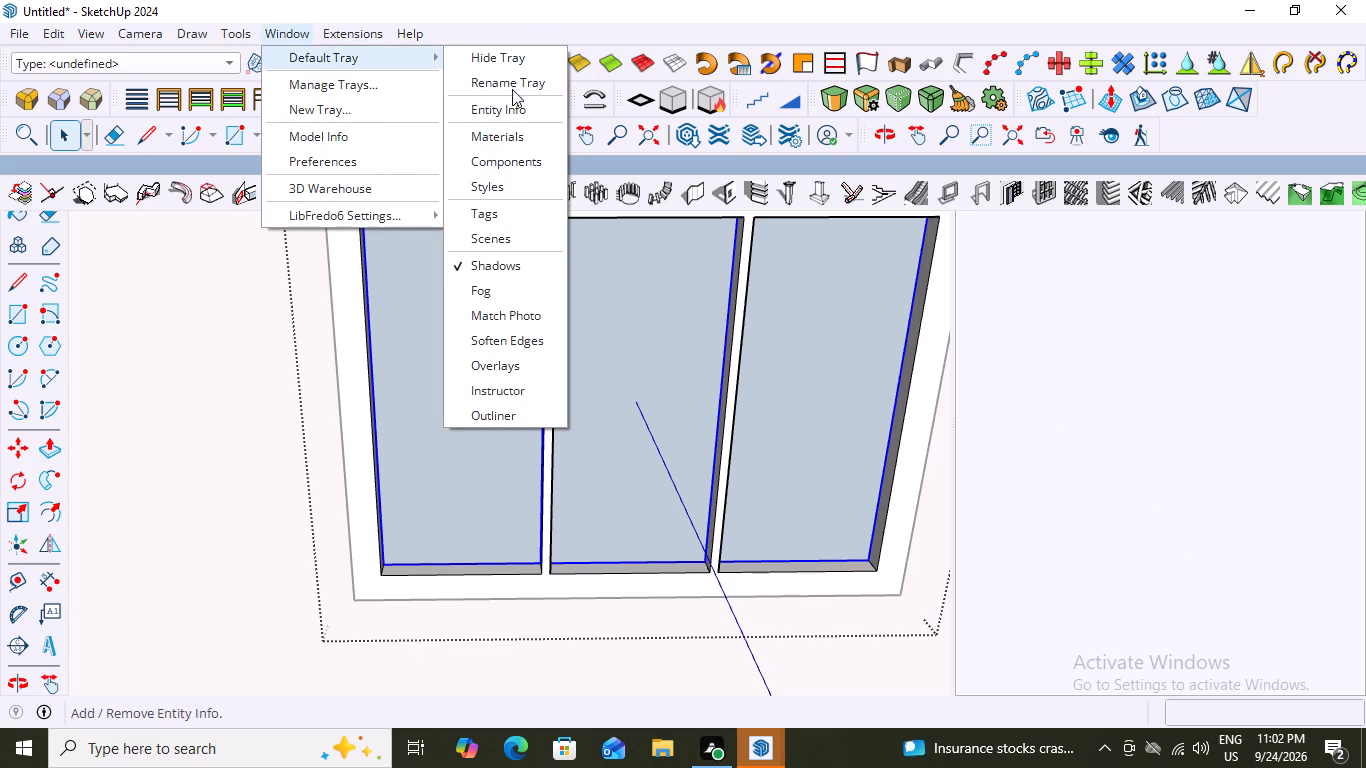
{"action": "left_click", "coordinate": [508, 140]}
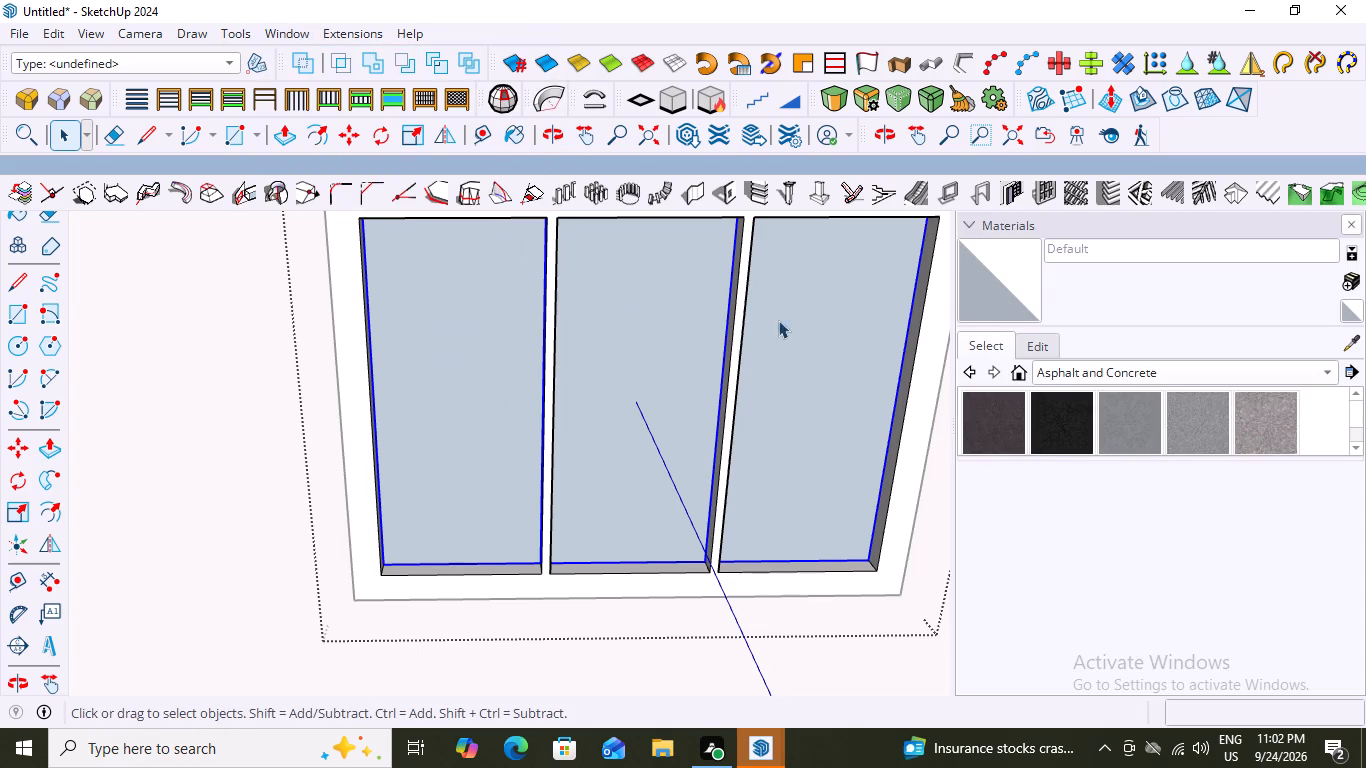
{"action": "scroll", "coordinate": [1074, 337], "scroll_direction": "down", "scroll_amount": 3}
{"action": "scroll", "coordinate": [1327, 497], "scroll_direction": "up", "scroll_amount": 1}
Paint the selected window panes with Translucent Glass Blue from the Glass and Mirrors collection.
{"action": "left_click", "coordinate": [1327, 372]}
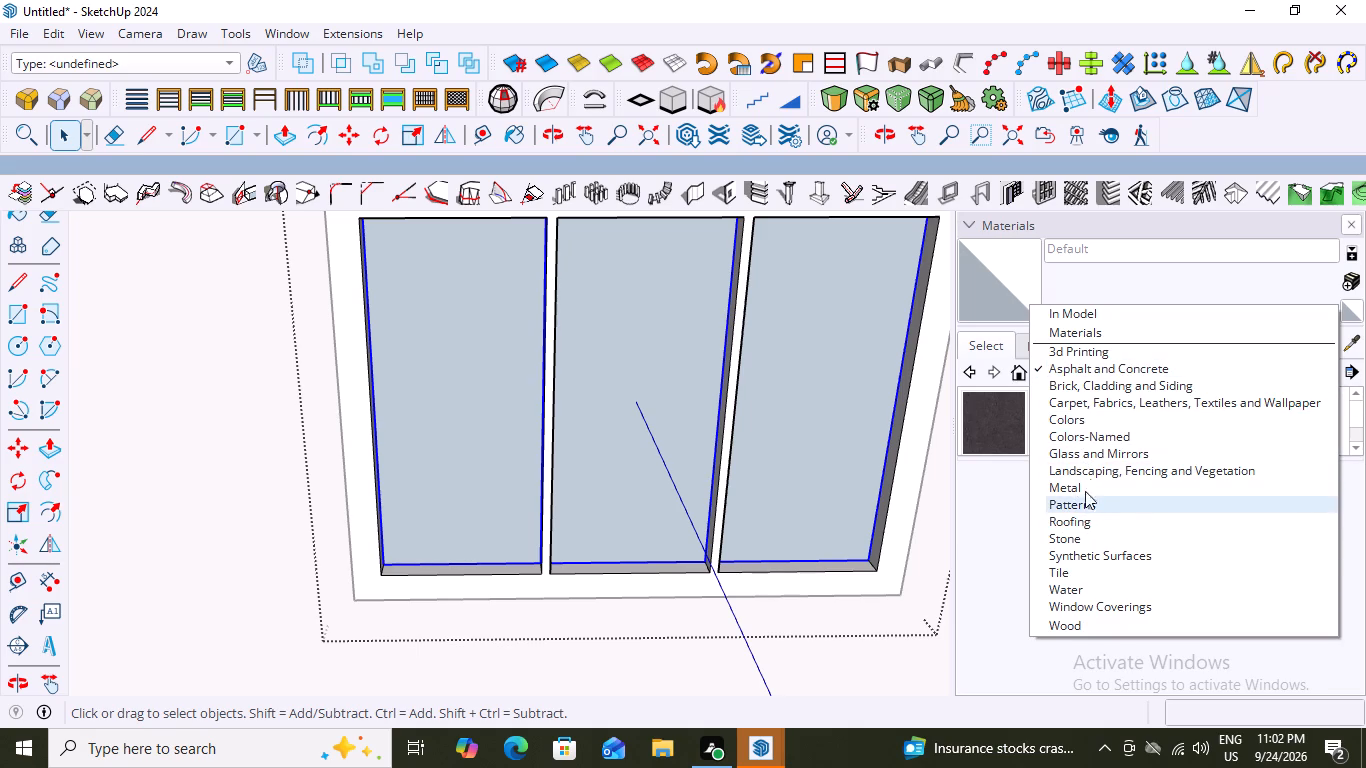
{"action": "left_click", "coordinate": [1088, 449]}
{"action": "scroll", "coordinate": [1122, 437], "scroll_direction": "down", "scroll_amount": 3}
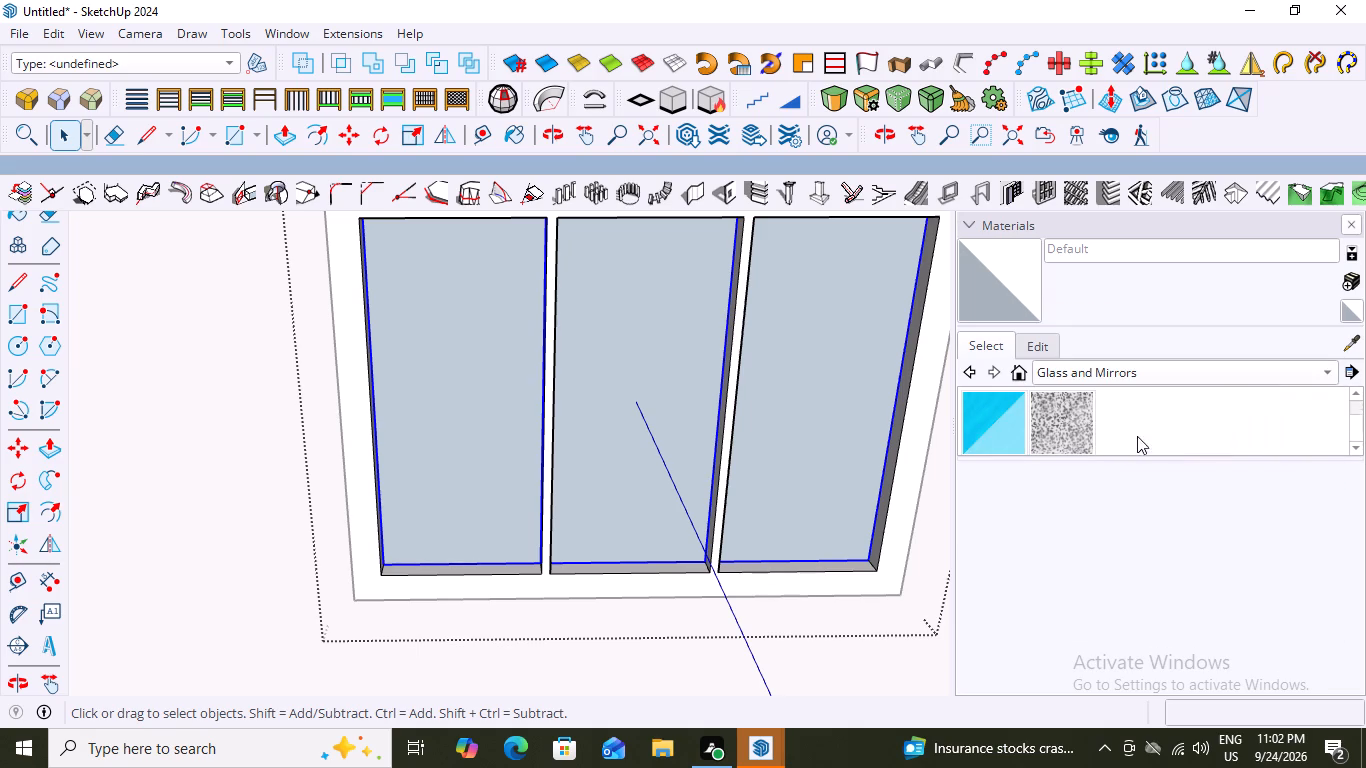
{"action": "scroll", "coordinate": [1013, 501], "scroll_direction": "up", "scroll_amount": 11}
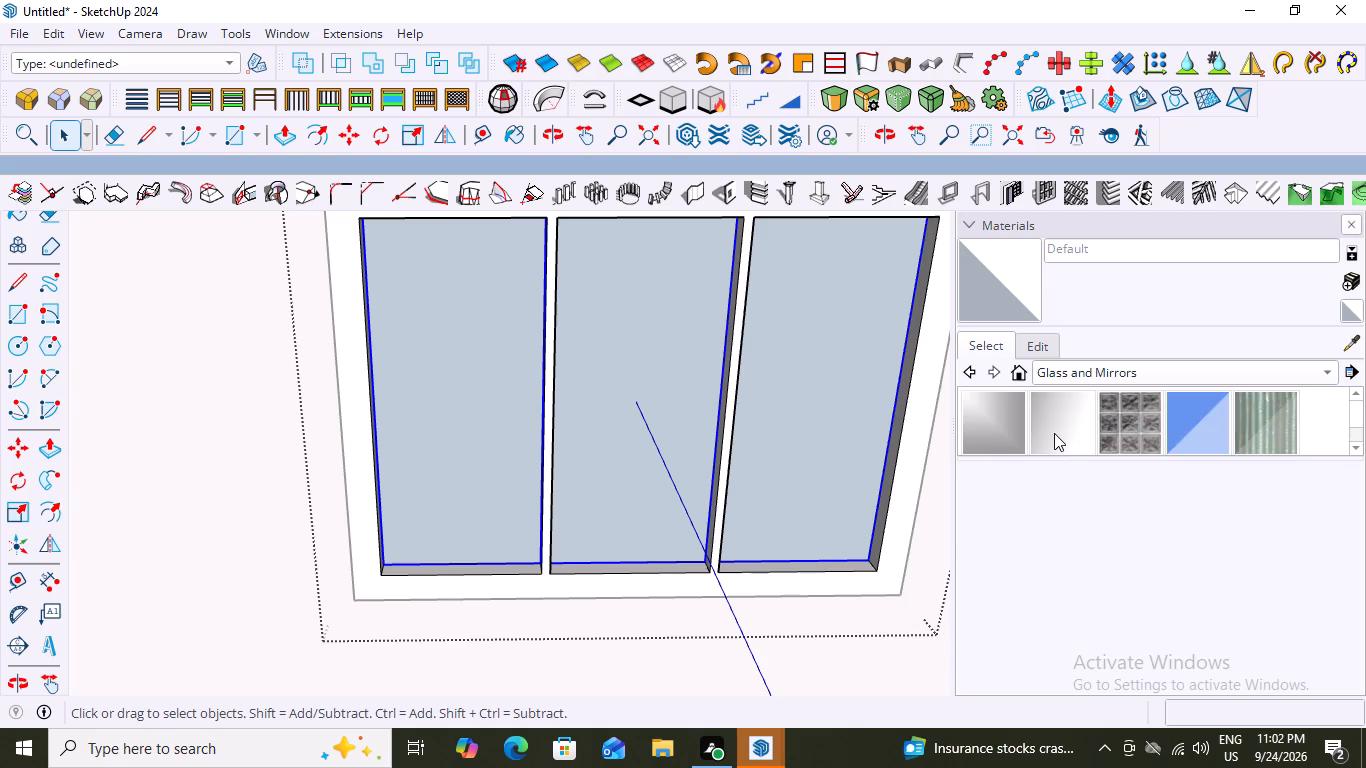
{"action": "scroll", "coordinate": [1054, 433], "scroll_direction": "down", "scroll_amount": 3}
{"action": "scroll", "coordinate": [1054, 433], "scroll_direction": "up", "scroll_amount": 8}
{"action": "left_click", "coordinate": [1204, 427]}
{"action": "left_click", "coordinate": [517, 409]}
{"action": "left_click", "coordinate": [629, 385]}
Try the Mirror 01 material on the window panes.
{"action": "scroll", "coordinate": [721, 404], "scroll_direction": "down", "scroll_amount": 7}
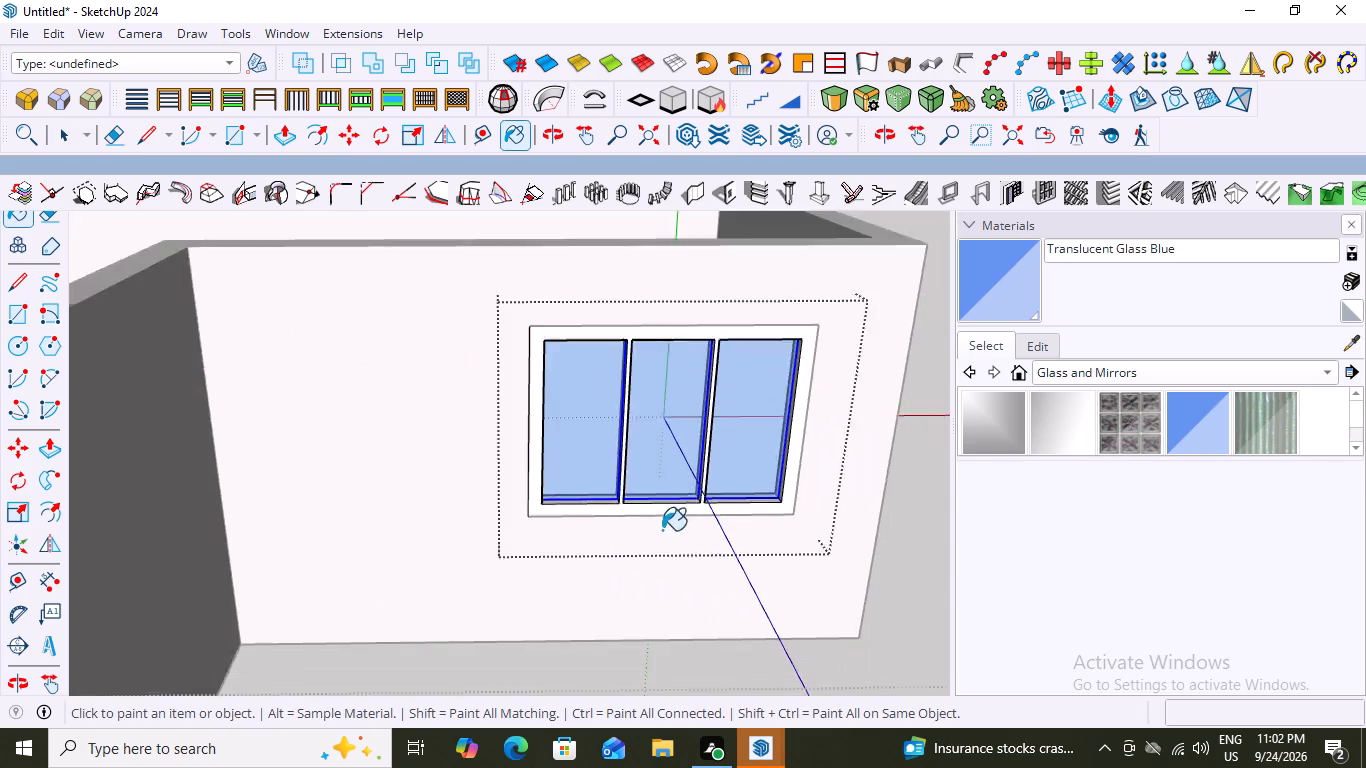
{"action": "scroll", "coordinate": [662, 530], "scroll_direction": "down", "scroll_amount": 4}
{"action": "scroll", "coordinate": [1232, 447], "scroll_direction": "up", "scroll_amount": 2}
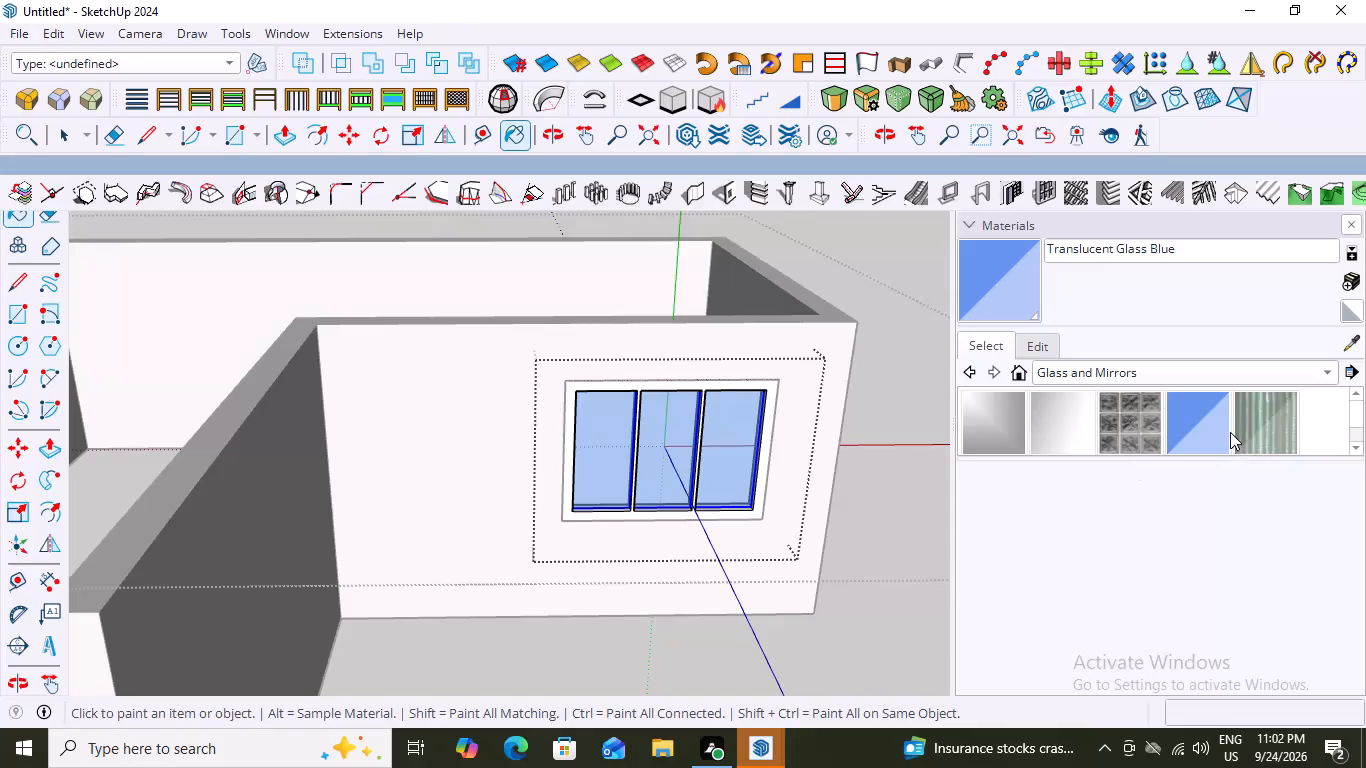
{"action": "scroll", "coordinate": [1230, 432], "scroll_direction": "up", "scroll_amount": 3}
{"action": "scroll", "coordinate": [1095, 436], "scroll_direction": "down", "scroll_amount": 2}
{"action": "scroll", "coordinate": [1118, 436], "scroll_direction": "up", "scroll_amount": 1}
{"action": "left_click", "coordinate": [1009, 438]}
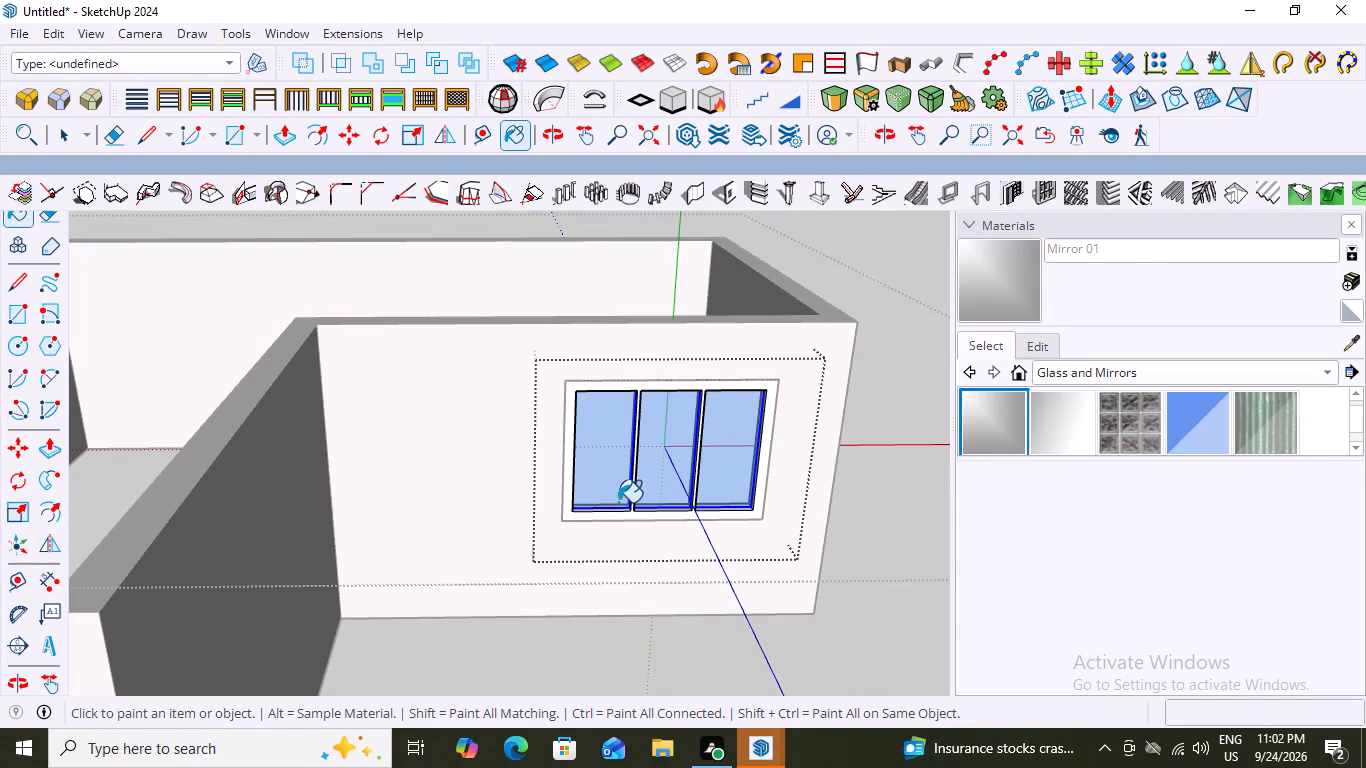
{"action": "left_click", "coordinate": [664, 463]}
Repaint the window panes with Translucent Glass Blue and leave the window panel group.
{"action": "scroll", "coordinate": [715, 513], "scroll_direction": "up", "scroll_amount": 3}
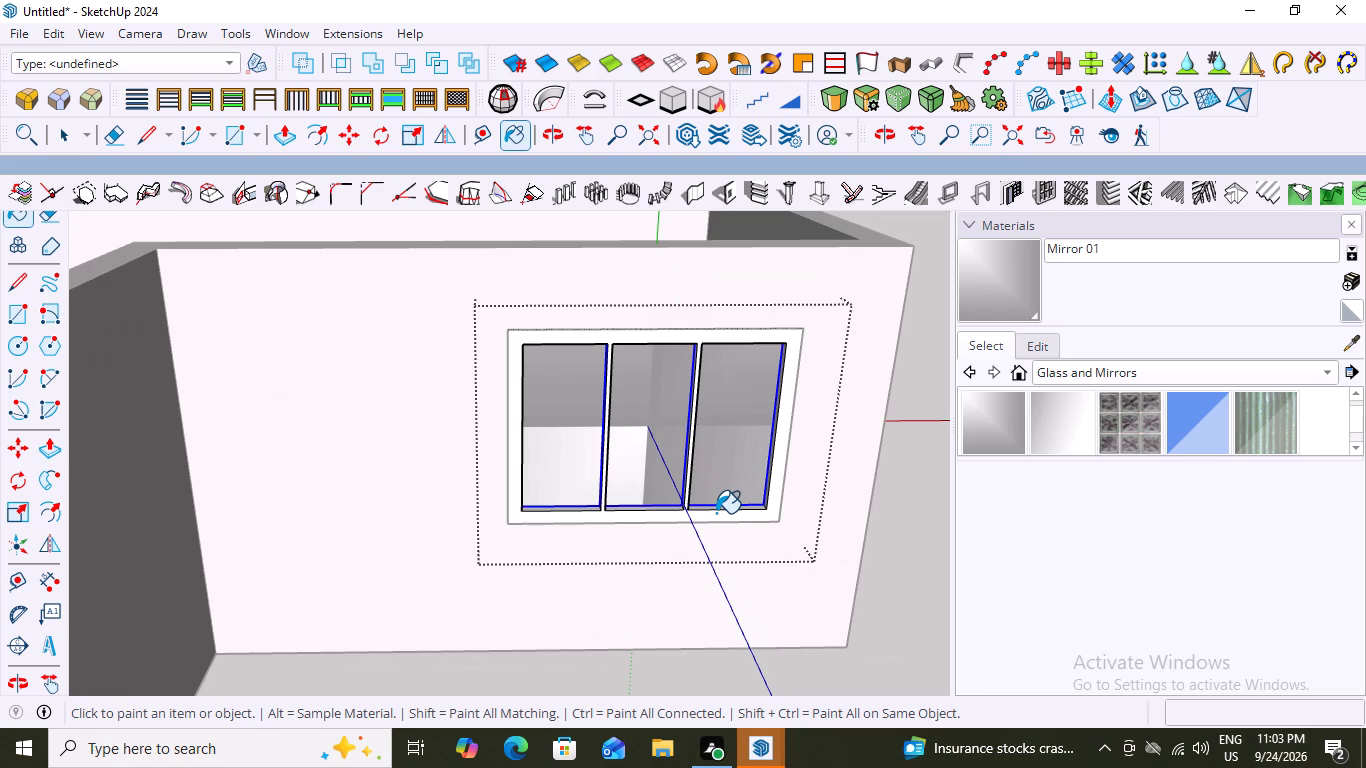
{"action": "scroll", "coordinate": [1298, 425], "scroll_direction": "up", "scroll_amount": 6}
{"action": "scroll", "coordinate": [1208, 422], "scroll_direction": "down", "scroll_amount": 4}
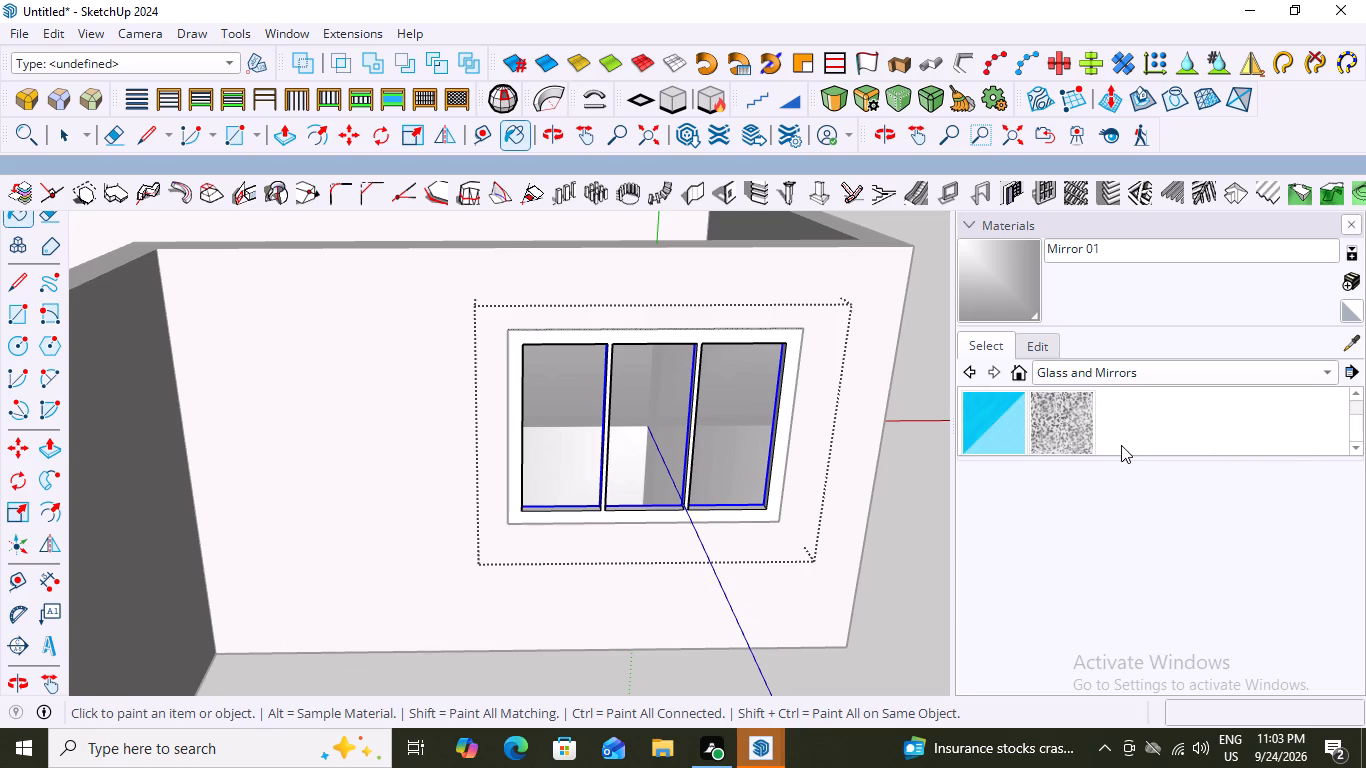
{"action": "scroll", "coordinate": [1084, 438], "scroll_direction": "up", "scroll_amount": 3}
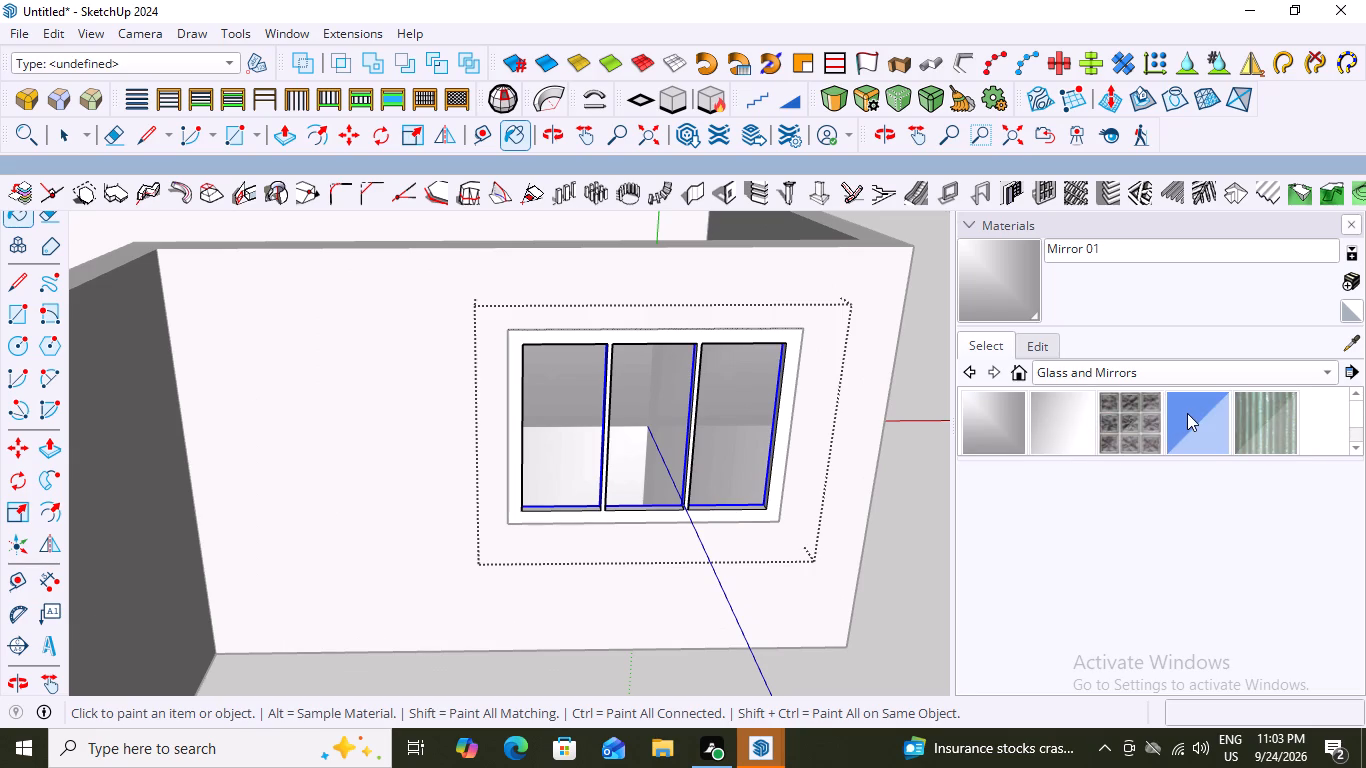
{"action": "left_click", "coordinate": [1187, 413]}
{"action": "left_click", "coordinate": [574, 456]}
{"action": "scroll", "coordinate": [614, 480], "scroll_direction": "down", "scroll_amount": 2}
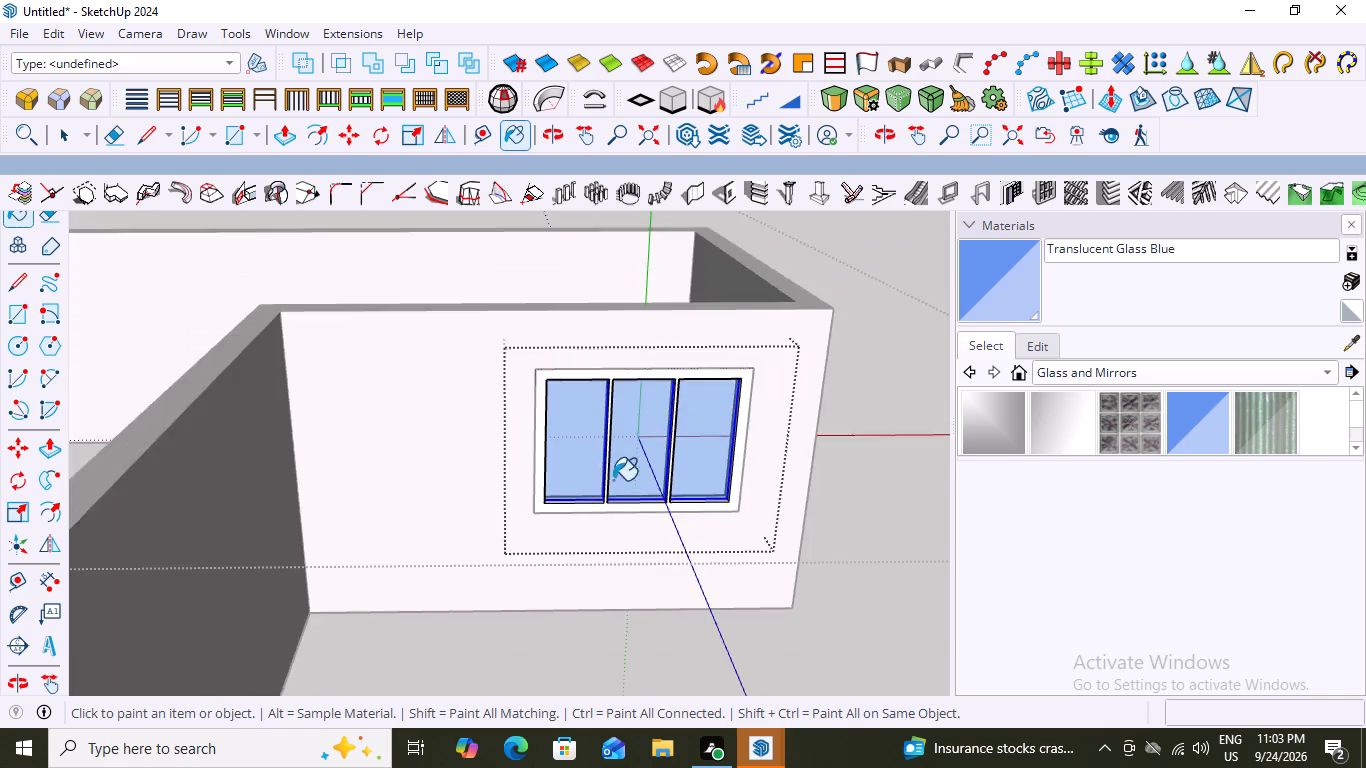
{"action": "scroll", "coordinate": [613, 480], "scroll_direction": "down", "scroll_amount": 8}
{"action": "key", "text": "space"}
{"action": "left_click", "coordinate": [824, 332]}
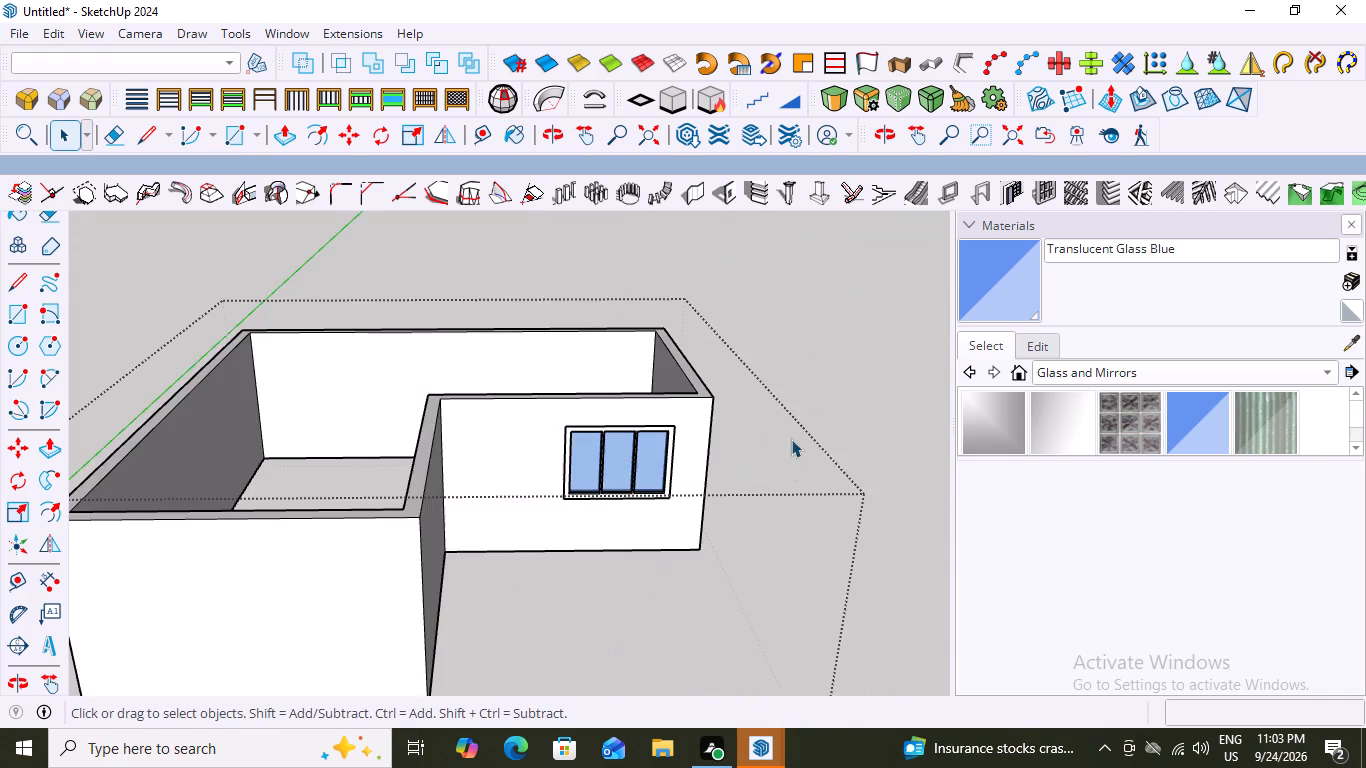
Examine the glazed window and the L-shaped walls from close up and from several angles.
{"action": "middle_click_drag", "start_coordinate": [760, 452], "coordinate": [746, 374]}
{"action": "scroll", "coordinate": [638, 448], "scroll_direction": "up", "scroll_amount": 9}
{"action": "middle_click_drag", "start_coordinate": [645, 422], "coordinate": [639, 465]}
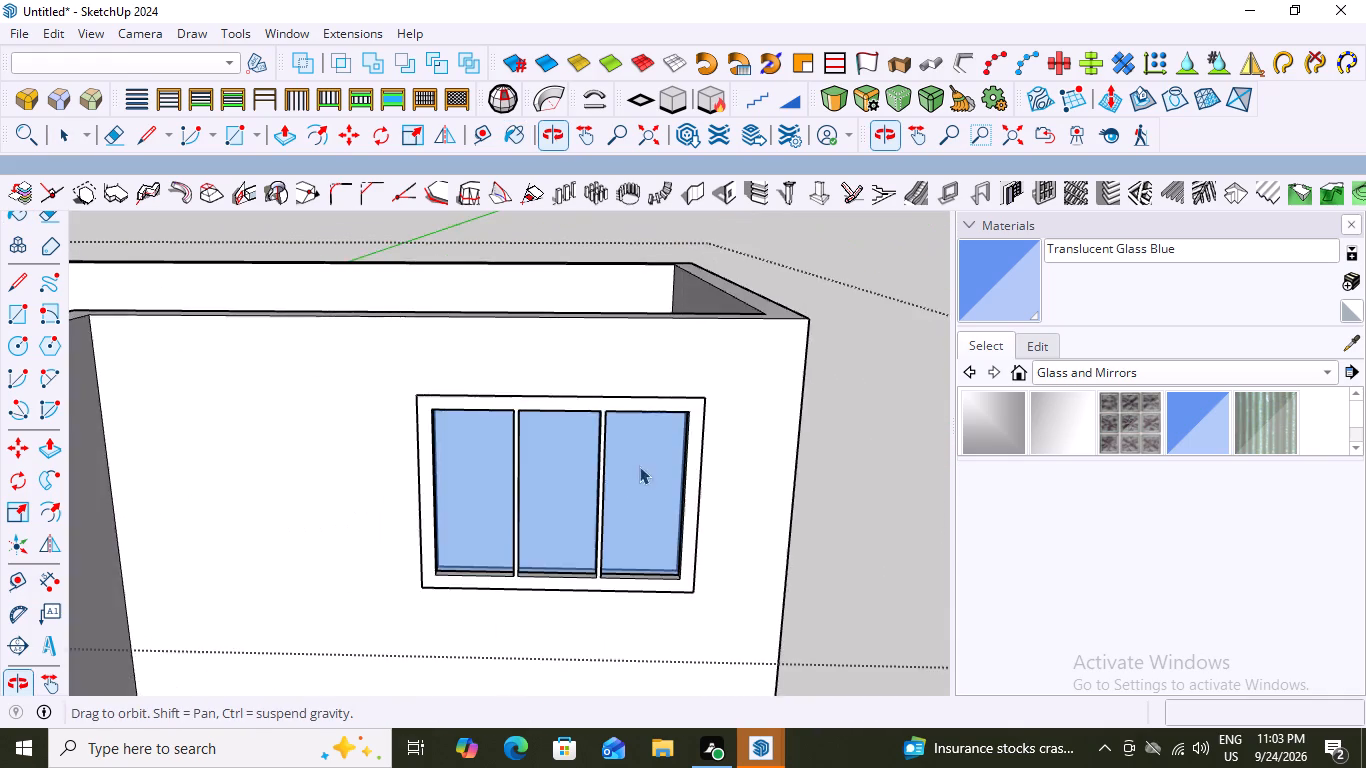
{"action": "scroll", "coordinate": [549, 501], "scroll_direction": "up", "scroll_amount": 7}
{"action": "scroll", "coordinate": [562, 476], "scroll_direction": "down", "scroll_amount": 20}
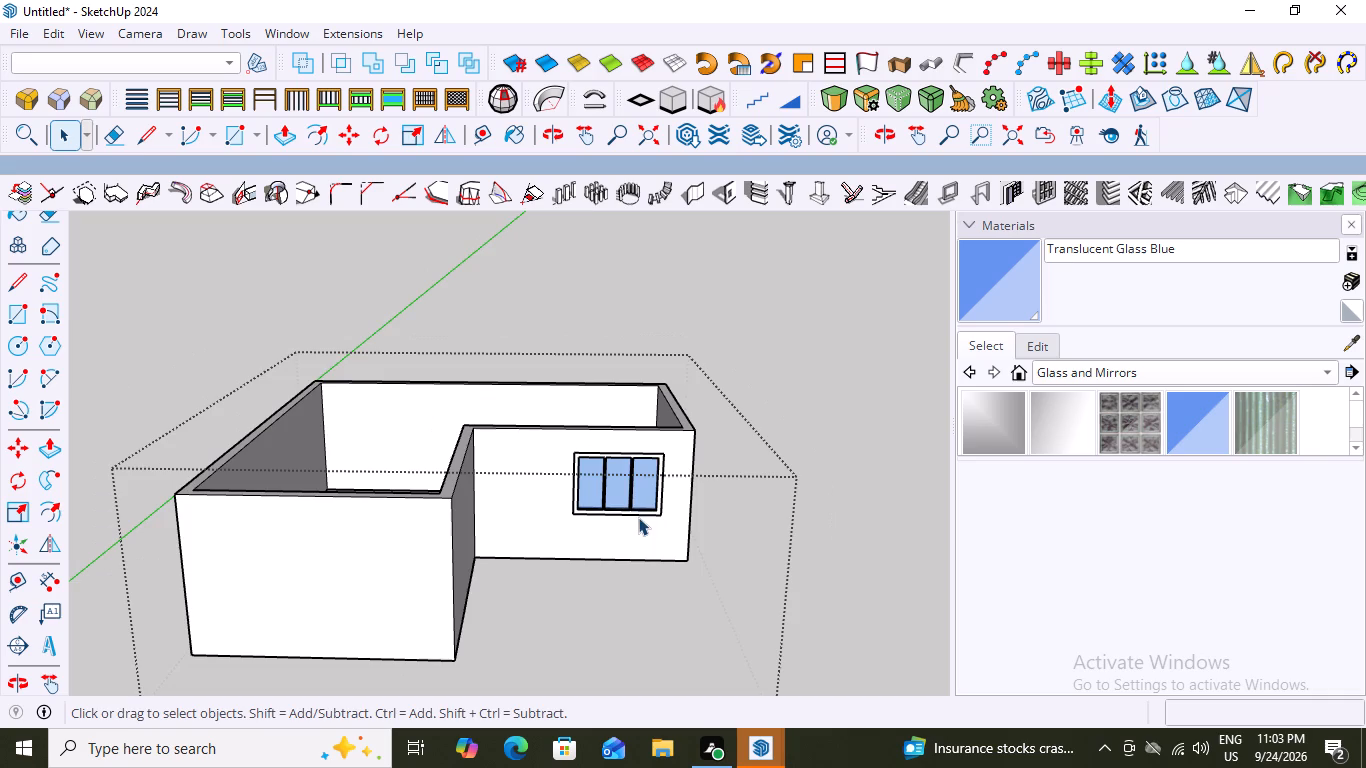
{"action": "middle_click_drag", "start_coordinate": [608, 476], "coordinate": [621, 574]}
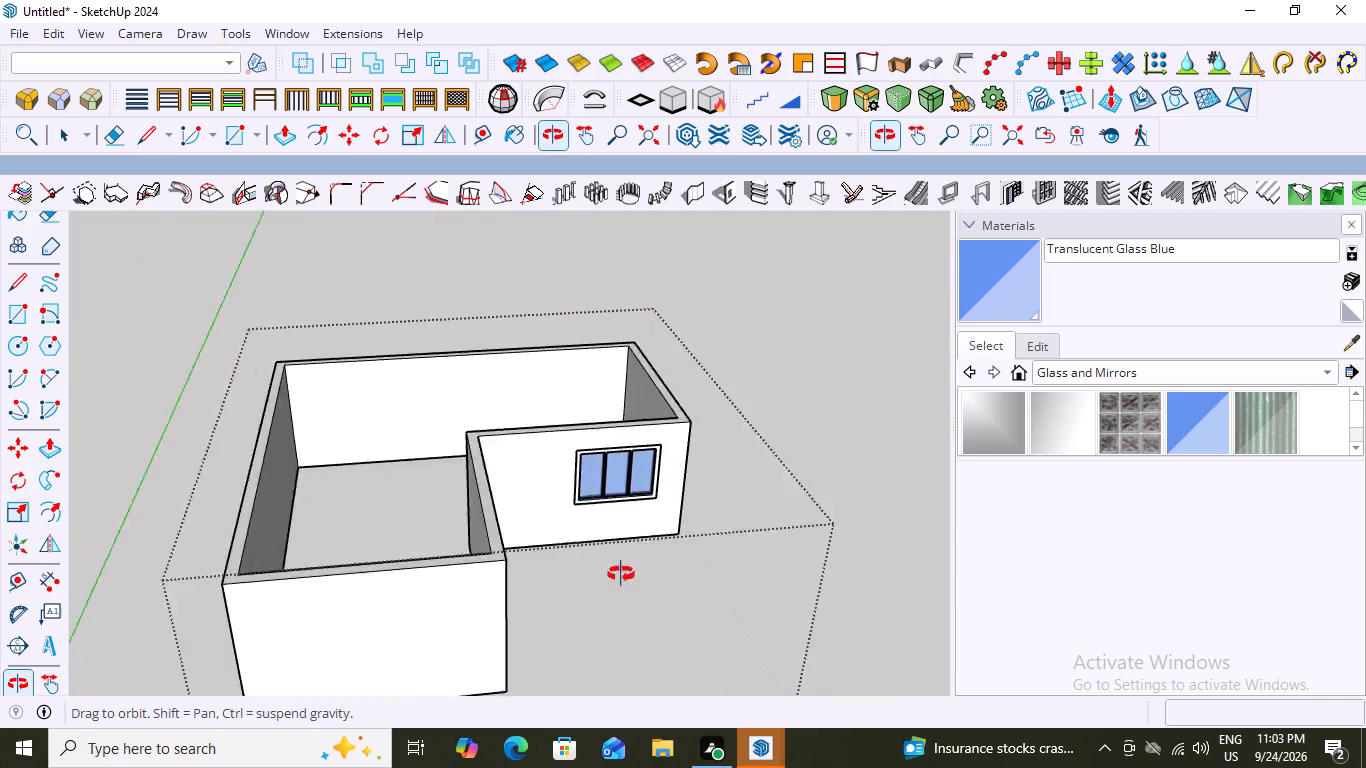
{"action": "middle_click_drag", "start_coordinate": [621, 574], "coordinate": [618, 522]}
{"action": "scroll", "coordinate": [618, 522], "scroll_direction": "up", "scroll_amount": 10}
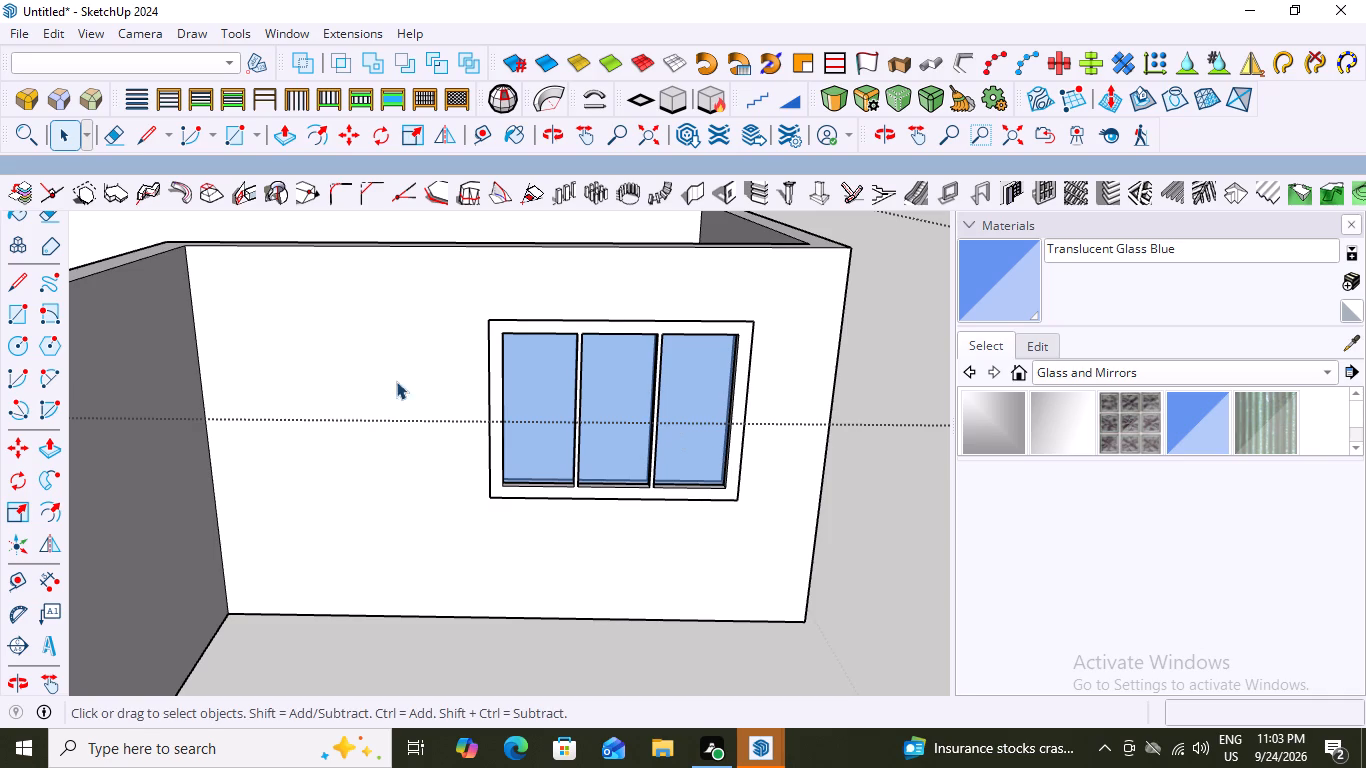
{"action": "scroll", "coordinate": [870, 371], "scroll_direction": "down", "scroll_amount": 14}
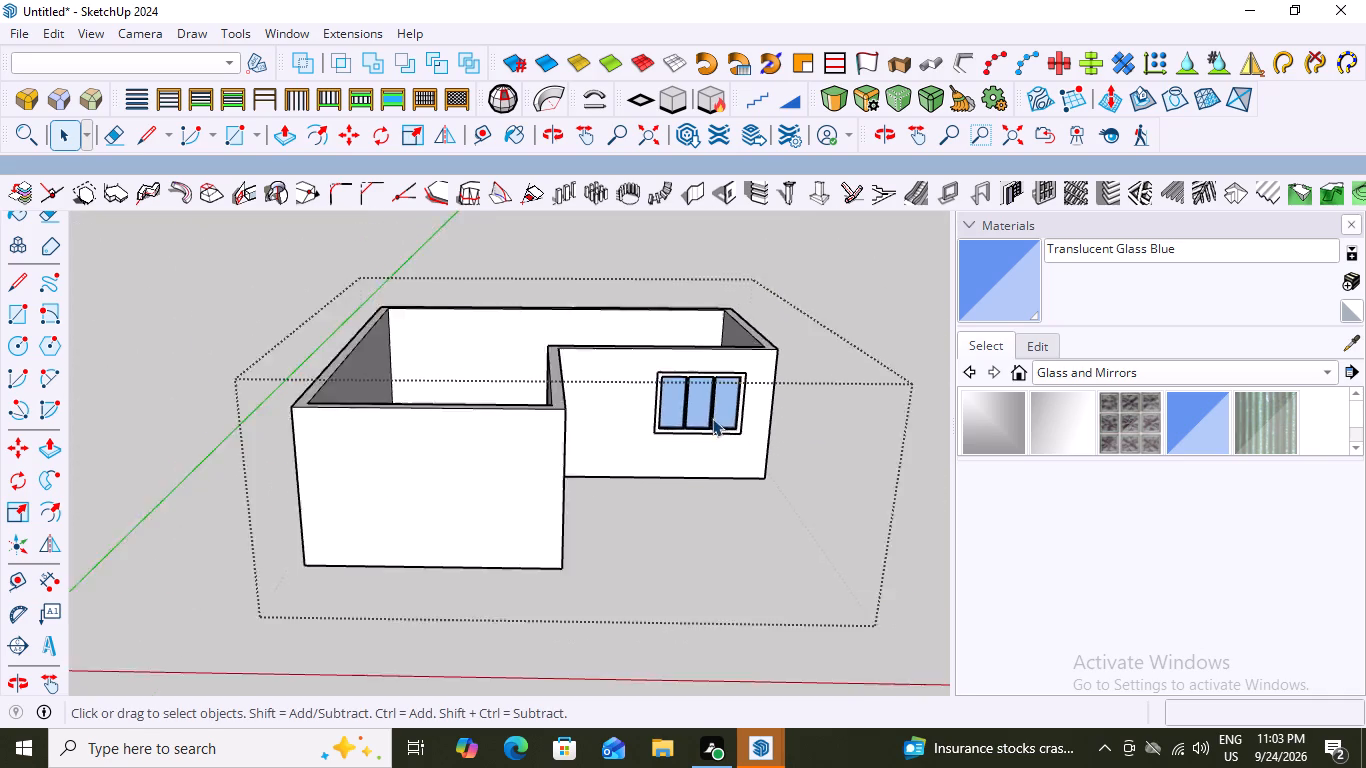
{"action": "scroll", "coordinate": [712, 418], "scroll_direction": "down", "scroll_amount": 1}
{"action": "middle_click_drag", "start_coordinate": [658, 392], "coordinate": [1078, 529]}
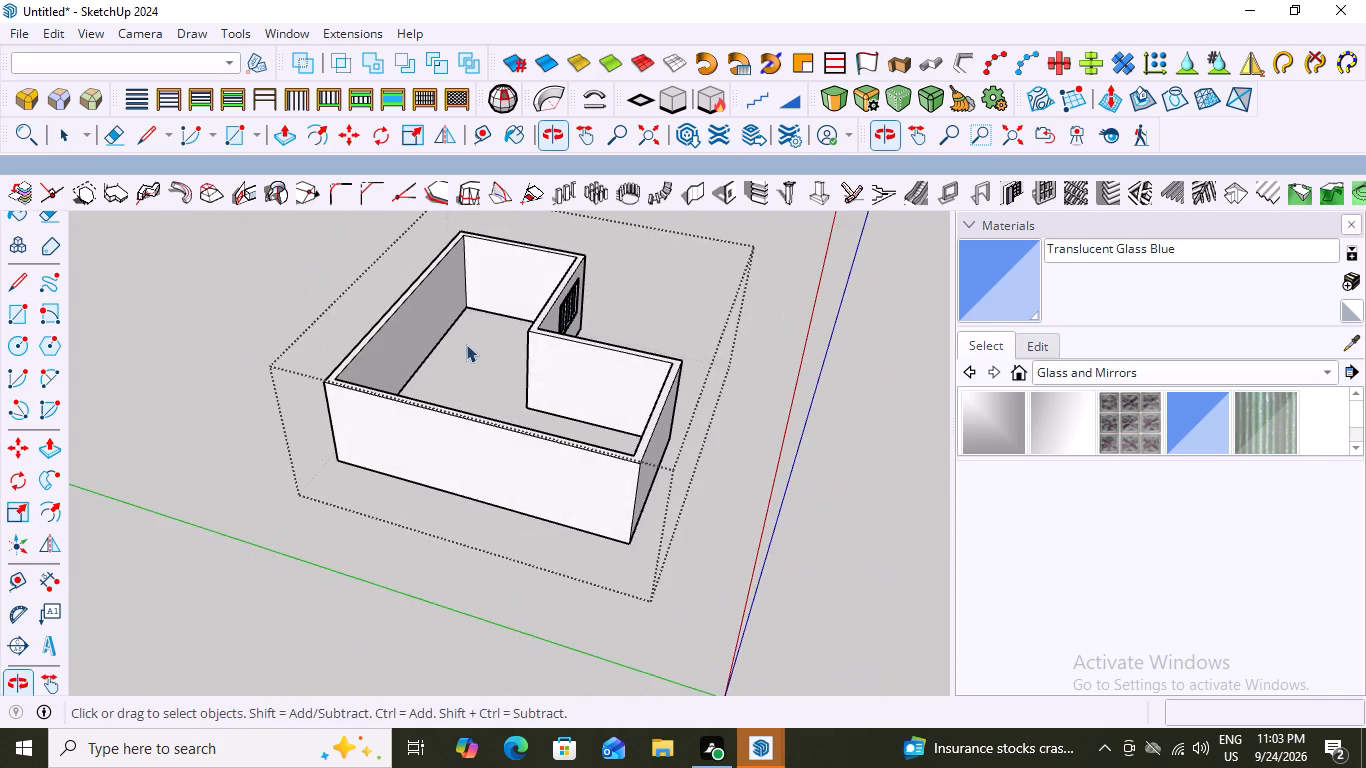
{"action": "middle_click_drag", "start_coordinate": [482, 298], "coordinate": [159, 312]}
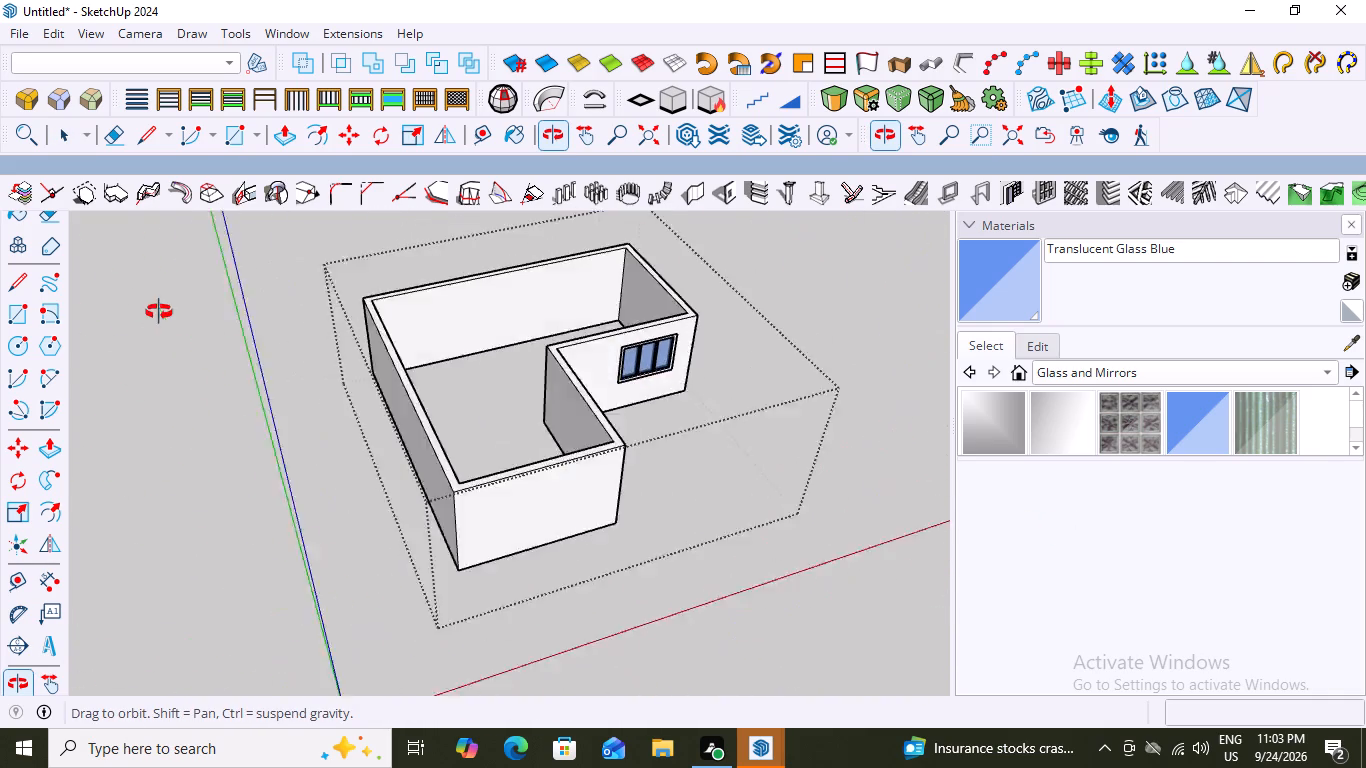
{"action": "middle_click_drag", "start_coordinate": [159, 312], "coordinate": [100, 304]}
{"action": "scroll", "coordinate": [656, 415], "scroll_direction": "up", "scroll_amount": 14}
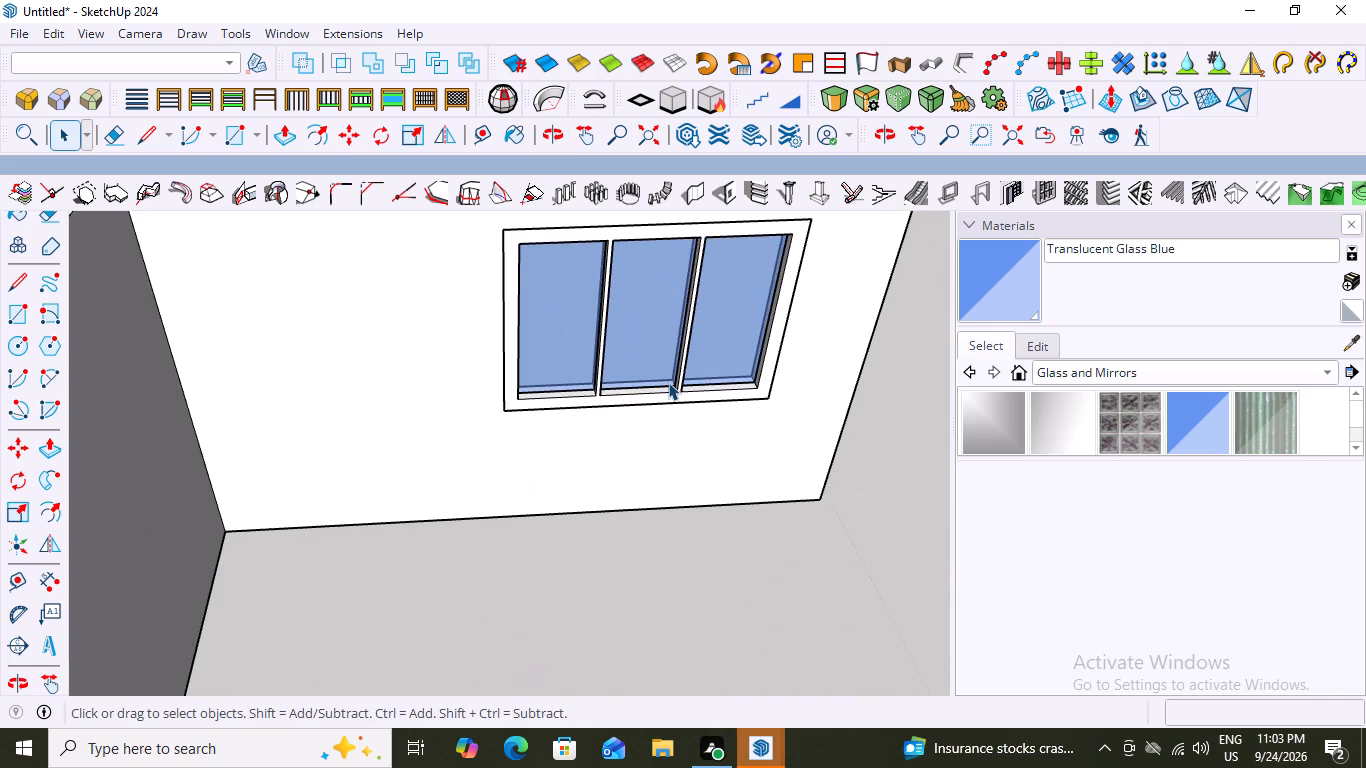
{"action": "scroll", "coordinate": [638, 380], "scroll_direction": "down", "scroll_amount": 3}
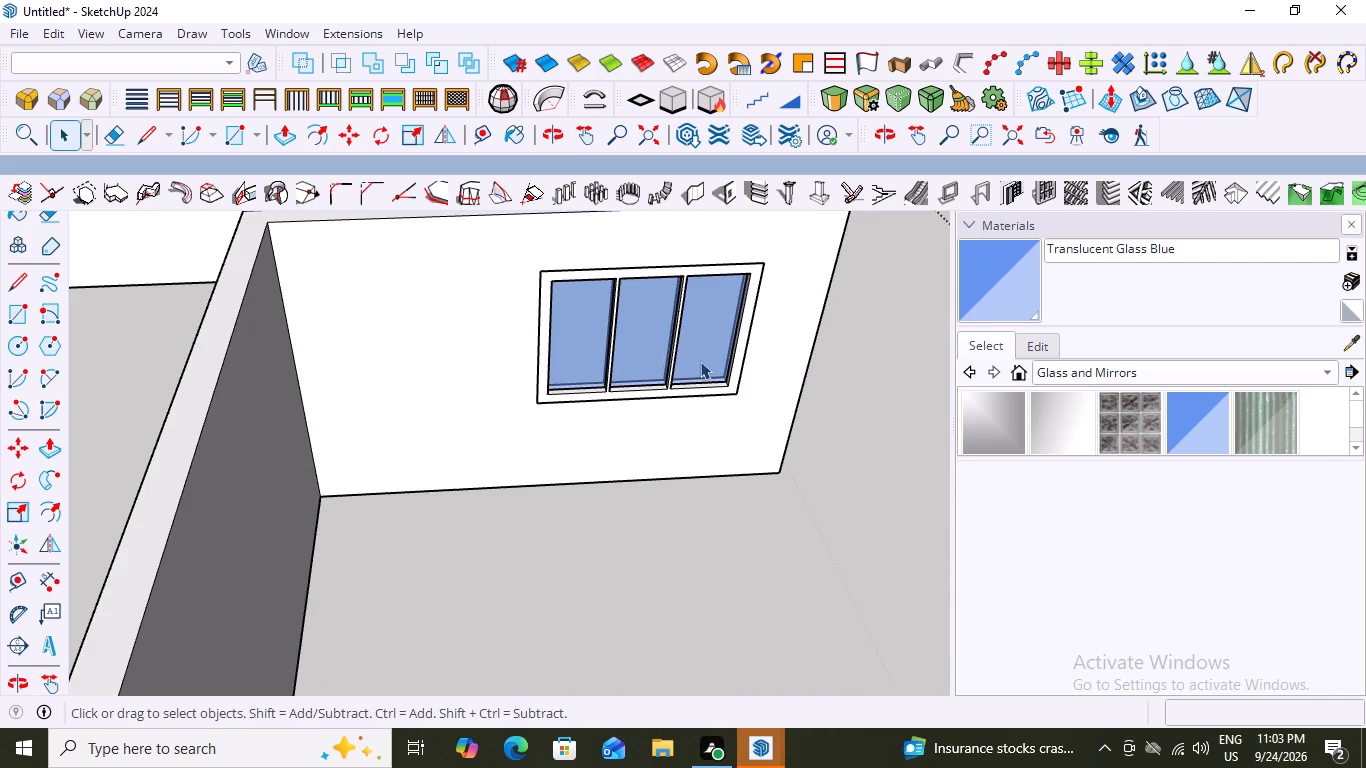
{"action": "scroll", "coordinate": [643, 341], "scroll_direction": "down", "scroll_amount": 9}
{"action": "middle_click_drag", "start_coordinate": [619, 303], "coordinate": [816, 406]}
{"action": "middle_click_drag", "start_coordinate": [525, 284], "coordinate": [643, 294]}
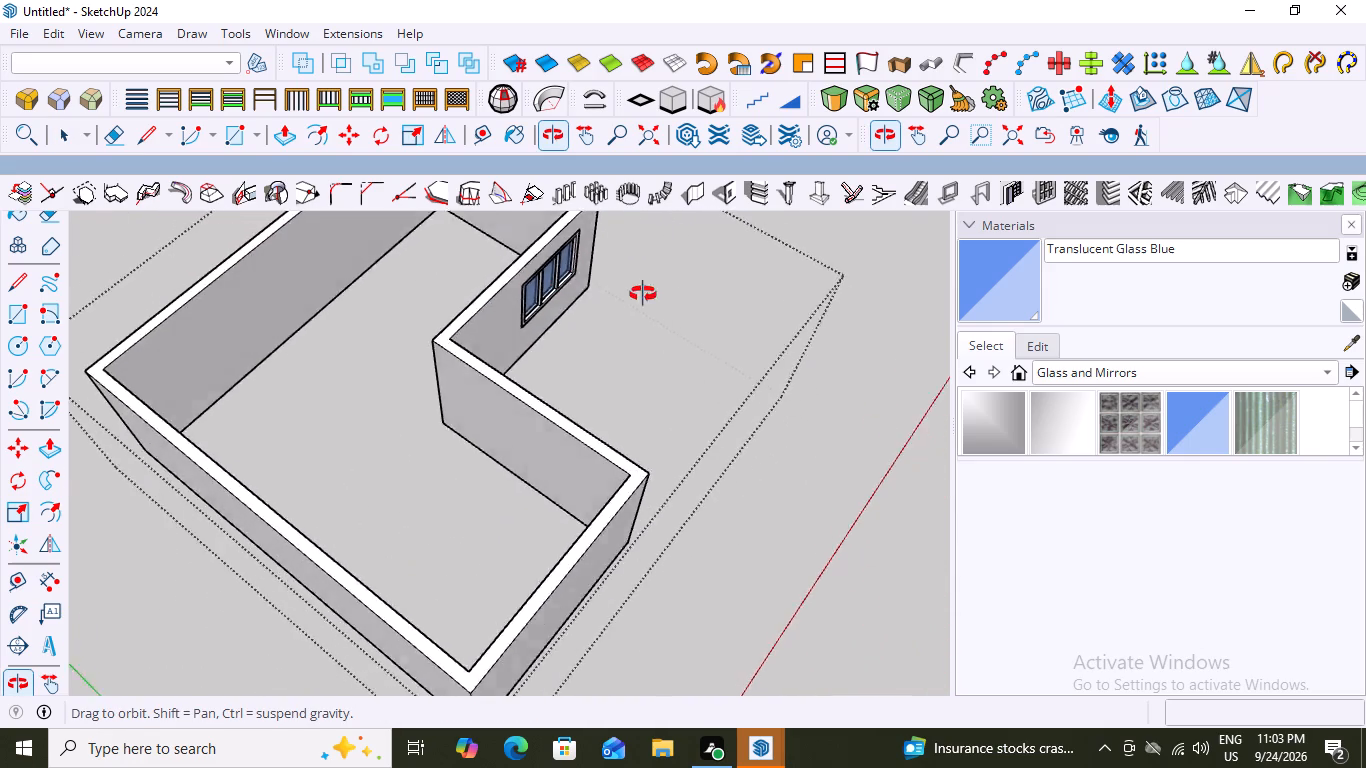
{"action": "middle_click_drag", "start_coordinate": [643, 294], "coordinate": [428, 214]}
{"action": "scroll", "coordinate": [550, 320], "scroll_direction": "up", "scroll_amount": 4}
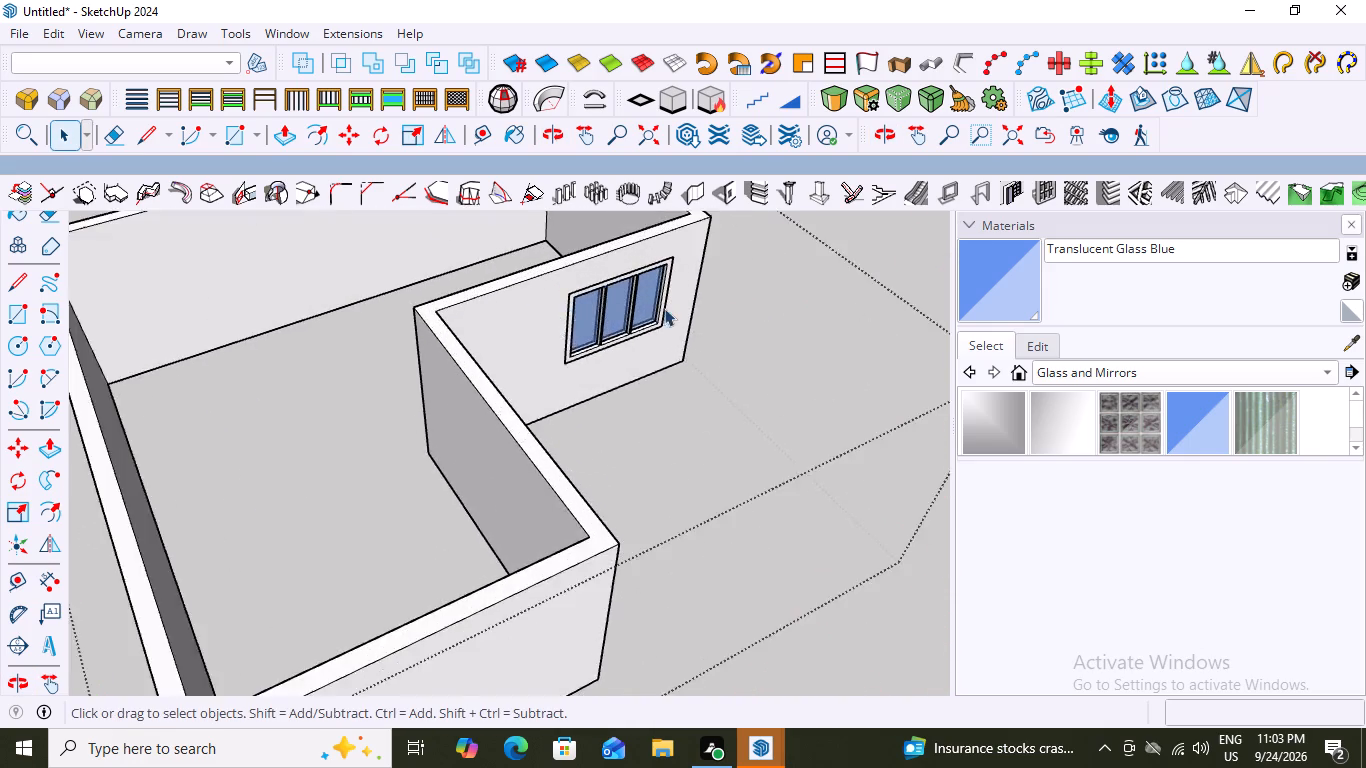
{"action": "scroll", "coordinate": [664, 308], "scroll_direction": "up", "scroll_amount": 3}
{"action": "middle_click_drag", "start_coordinate": [558, 296], "coordinate": [512, 260]}
{"action": "scroll", "coordinate": [511, 258], "scroll_direction": "down", "scroll_amount": 13}
{"action": "middle_click_drag", "start_coordinate": [561, 400], "coordinate": [527, 380]}
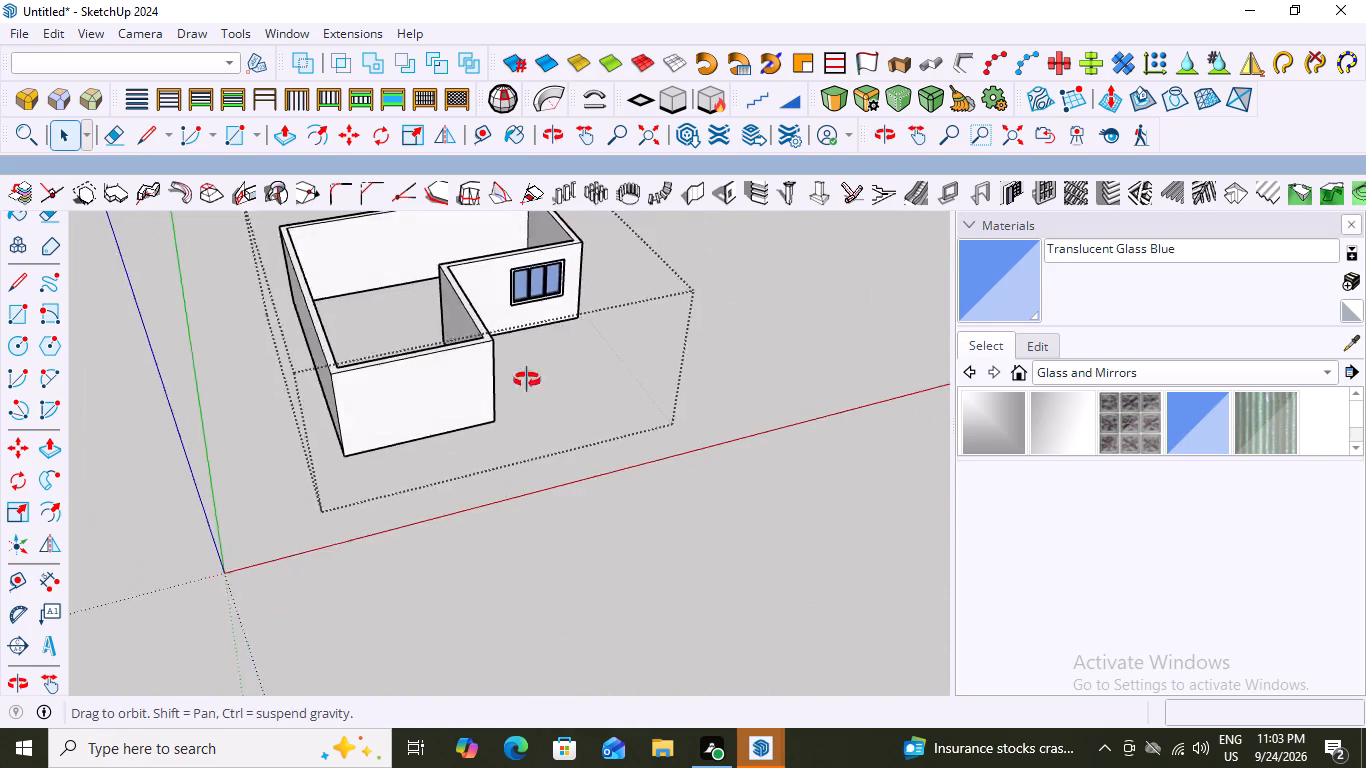
{"action": "middle_click_drag", "start_coordinate": [527, 380], "coordinate": [480, 331]}
{"action": "scroll", "coordinate": [572, 276], "scroll_direction": "up", "scroll_amount": 3}
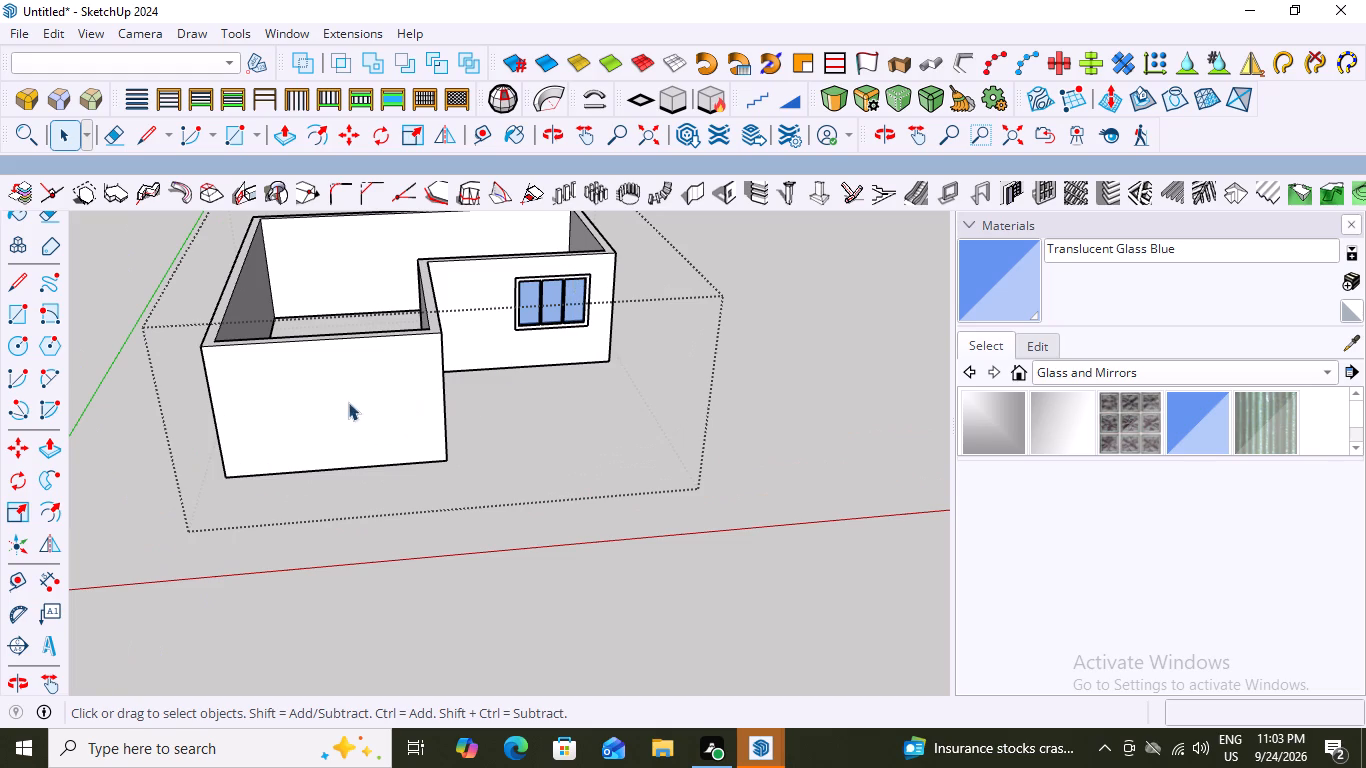
{"action": "scroll", "coordinate": [572, 342], "scroll_direction": "down", "scroll_amount": 2}
{"action": "middle_click_drag", "start_coordinate": [587, 339], "coordinate": [557, 323]}
{"action": "scroll", "coordinate": [479, 359], "scroll_direction": "up", "scroll_amount": 2}
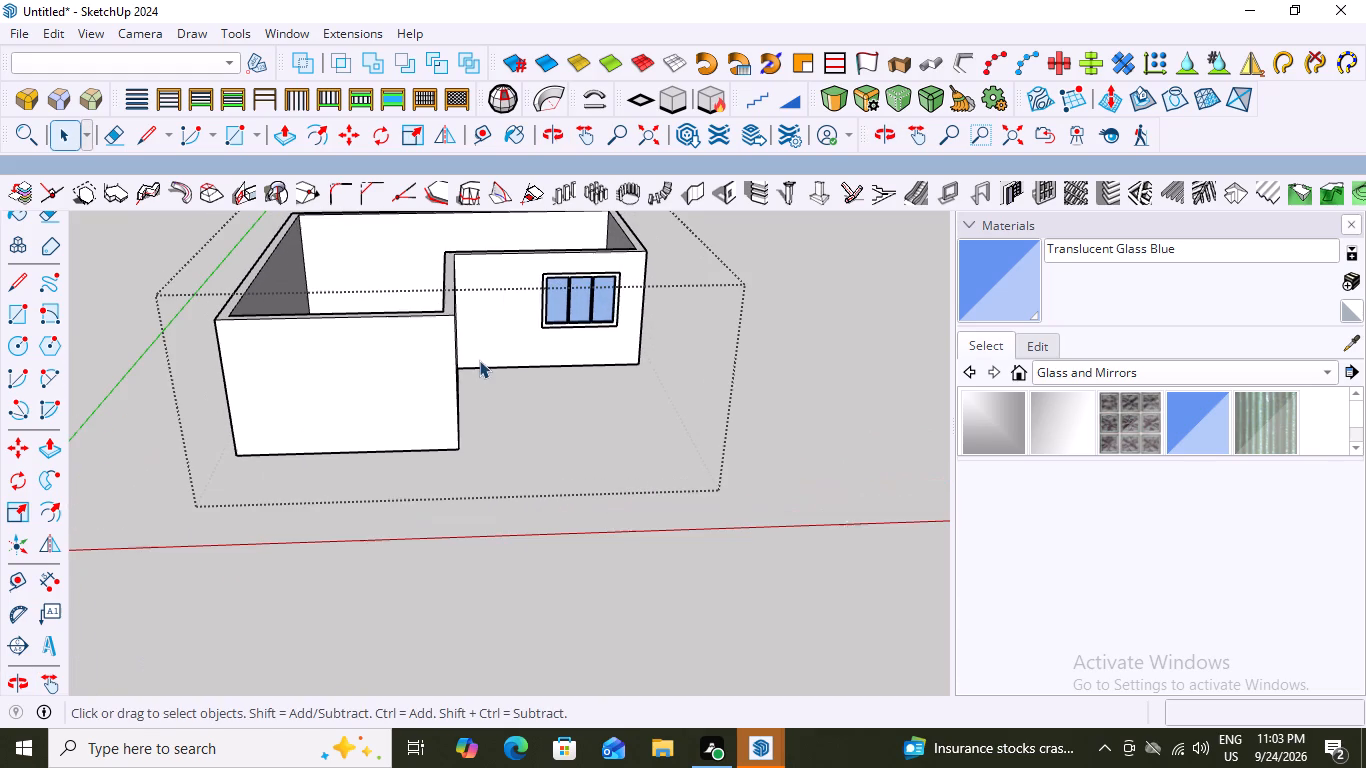
Create a Panel divider panel on the projecting front wall face with 1 row, 3 columns and a 9" frame depth.
{"action": "double_click", "coordinate": [359, 368]}
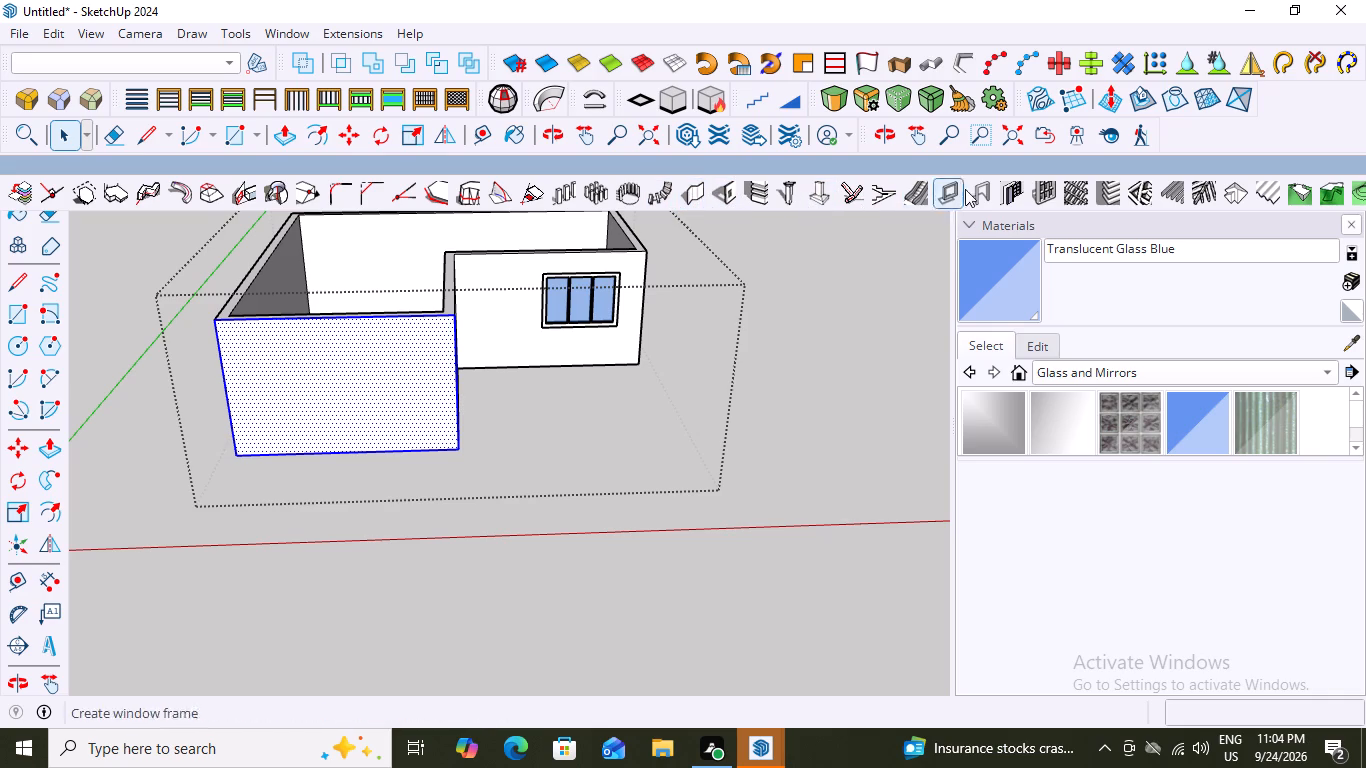
{"action": "left_click", "coordinate": [1046, 188]}
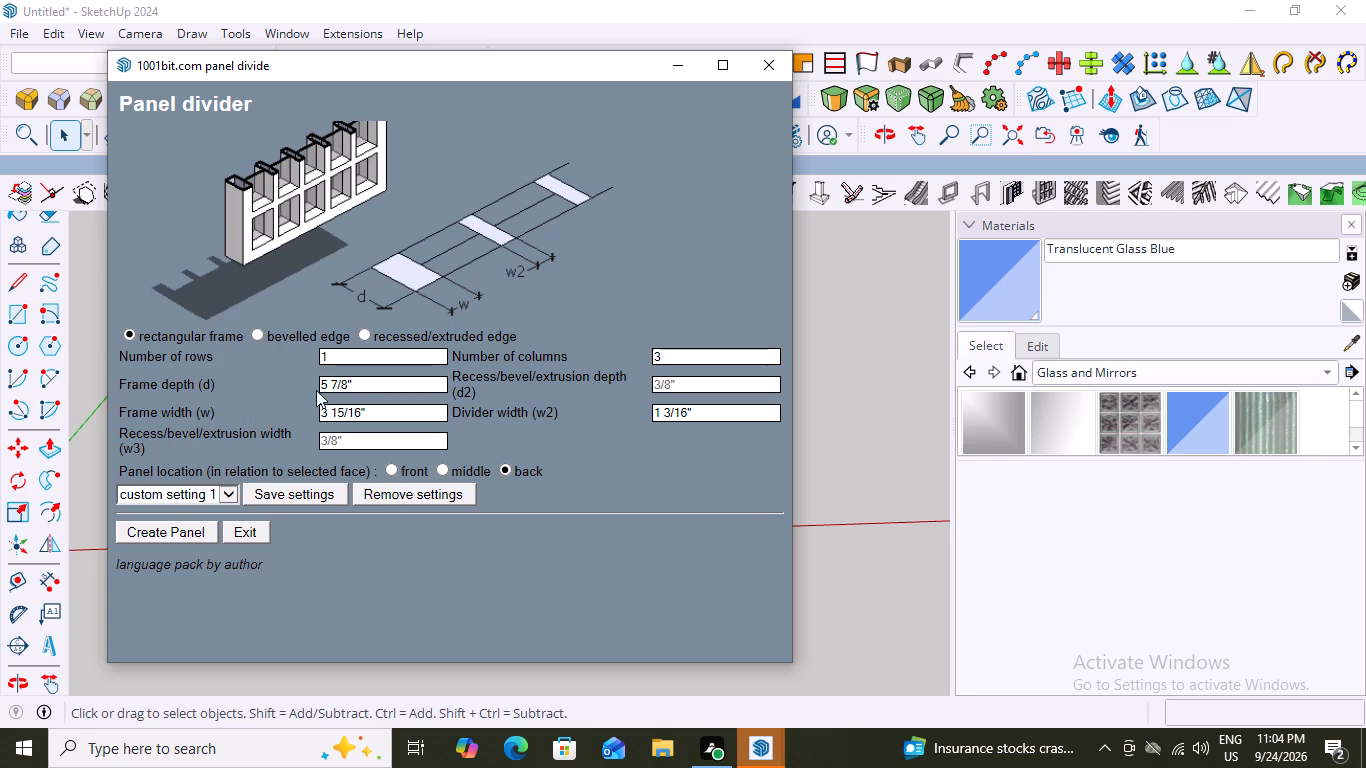
{"action": "left_click", "coordinate": [356, 386]}
{"action": "key", "text": "BackSpace"}
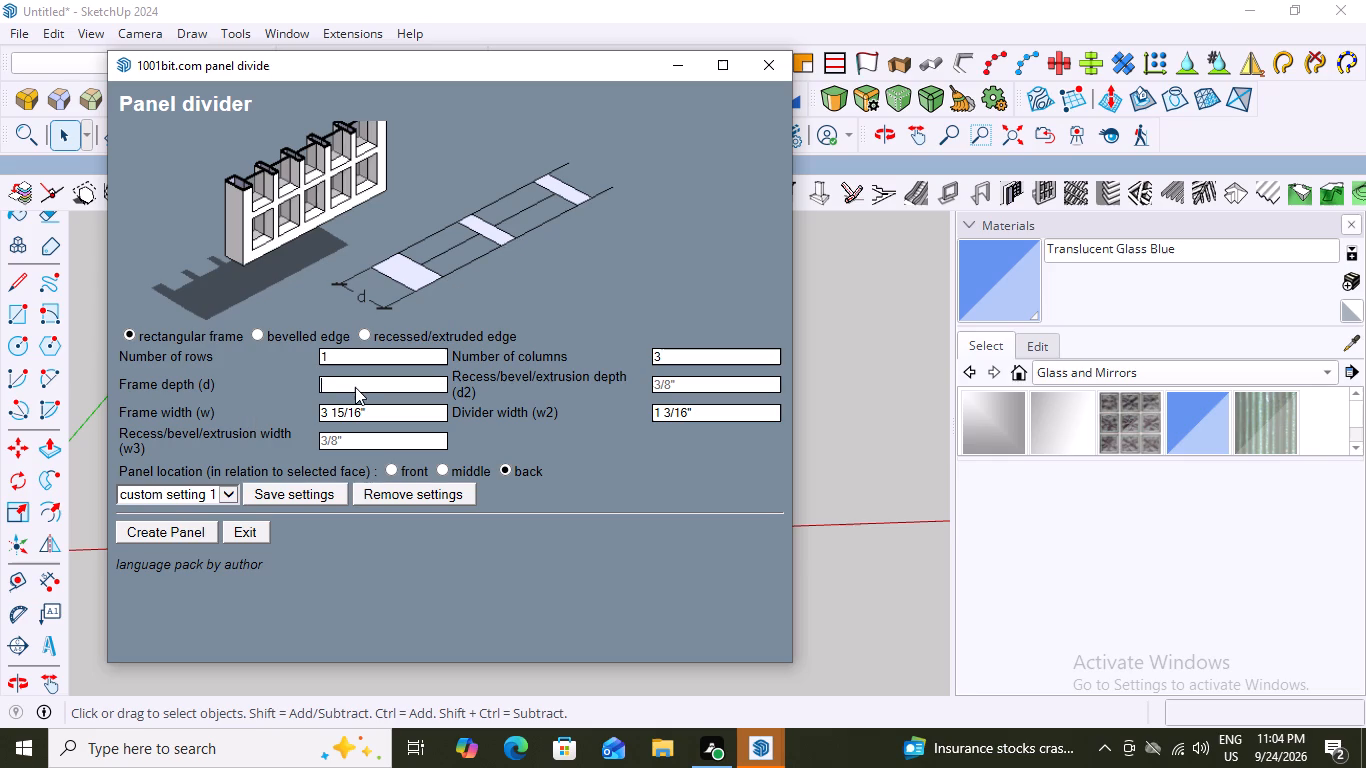
{"action": "key", "text": "9"}
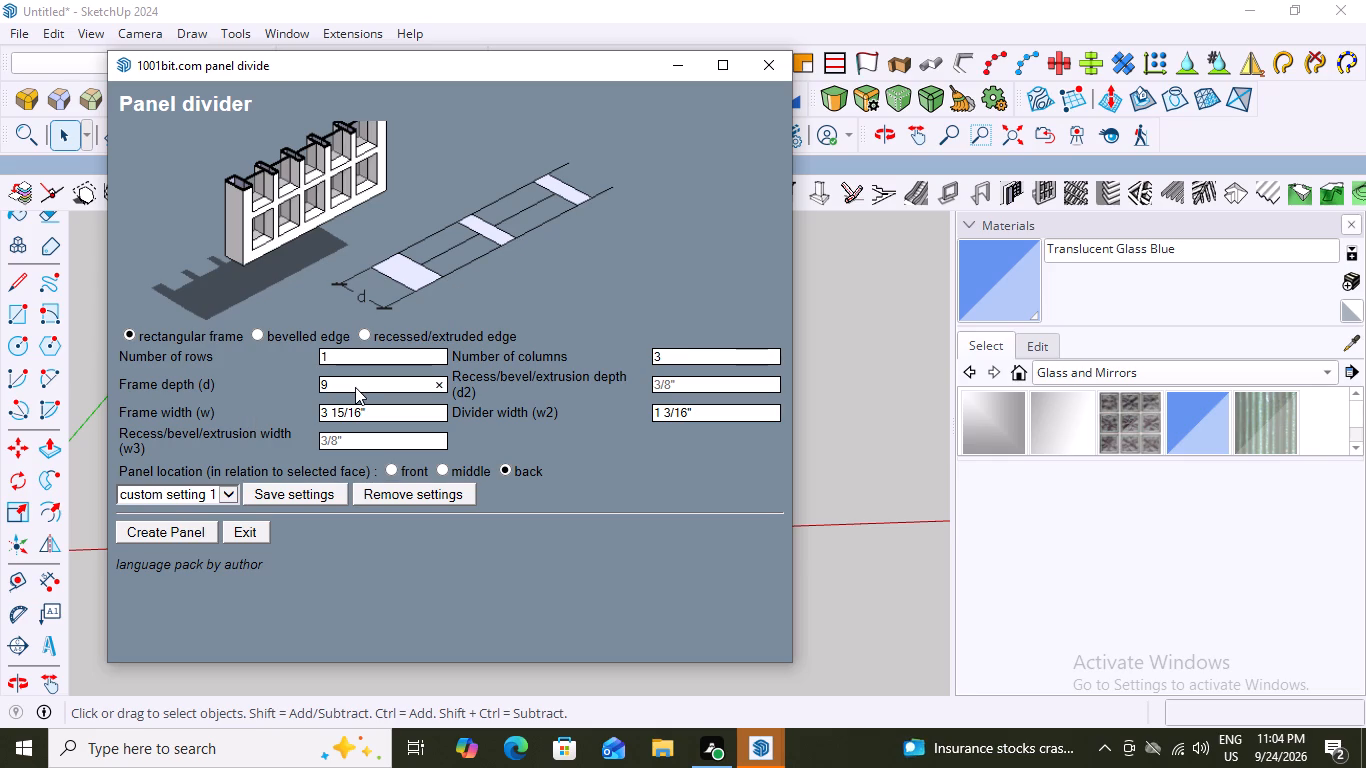
{"action": "key", "text": "shift+quotedbl"}
{"action": "left_click", "coordinate": [190, 533]}
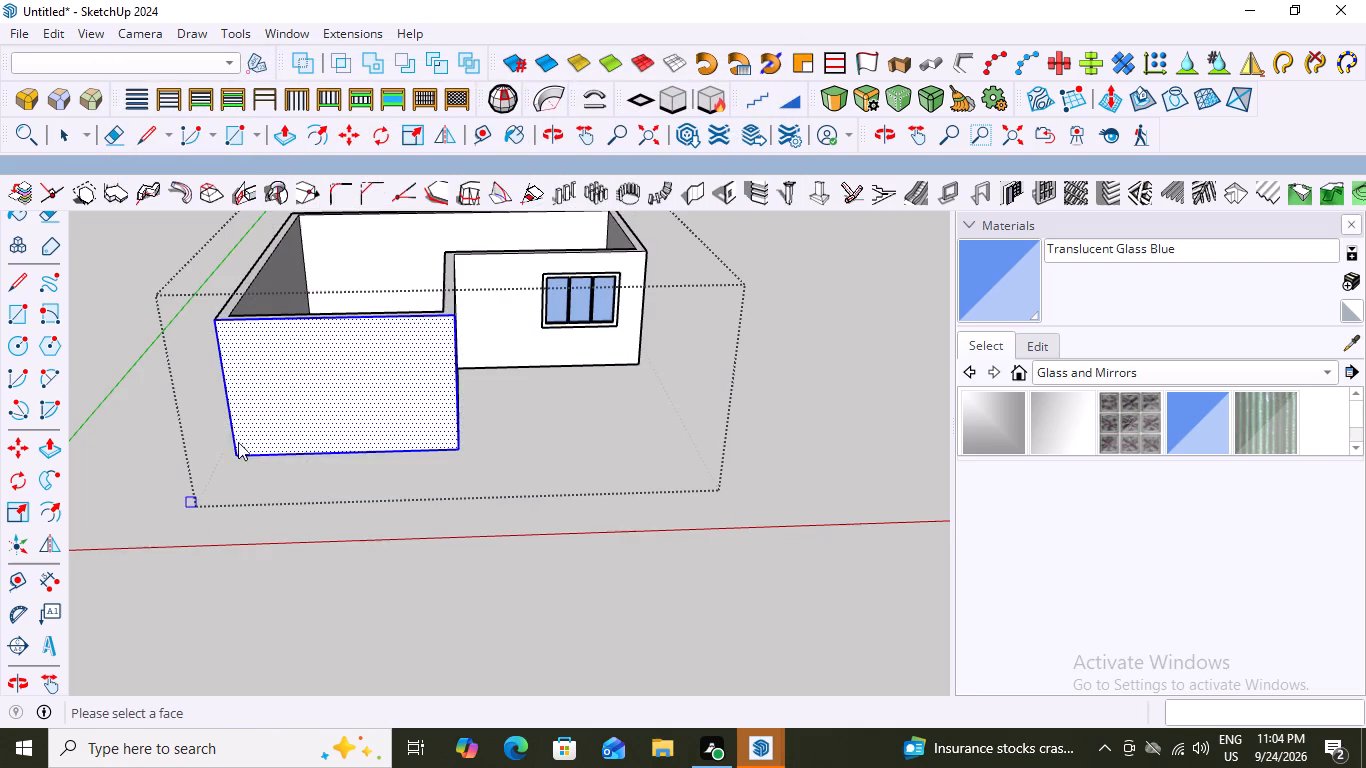
{"action": "left_click", "coordinate": [335, 381]}
Examine the new three-column panel on the projecting front wall from inside and outside the room.
{"action": "scroll", "coordinate": [290, 367], "scroll_direction": "down", "scroll_amount": 3}
{"action": "middle_click_drag", "start_coordinate": [283, 366], "coordinate": [466, 504]}
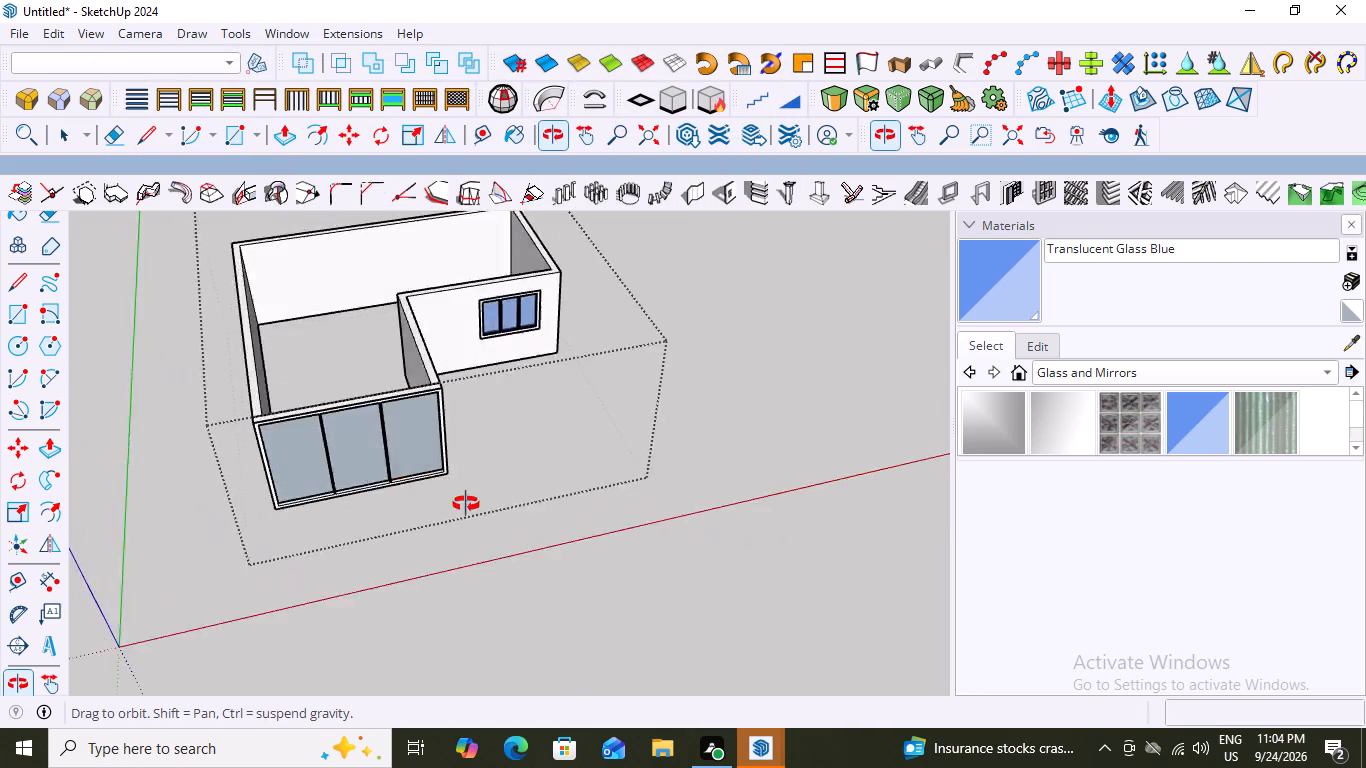
{"action": "middle_click_drag", "start_coordinate": [466, 504], "coordinate": [896, 453]}
{"action": "scroll", "coordinate": [584, 404], "scroll_direction": "up", "scroll_amount": 5}
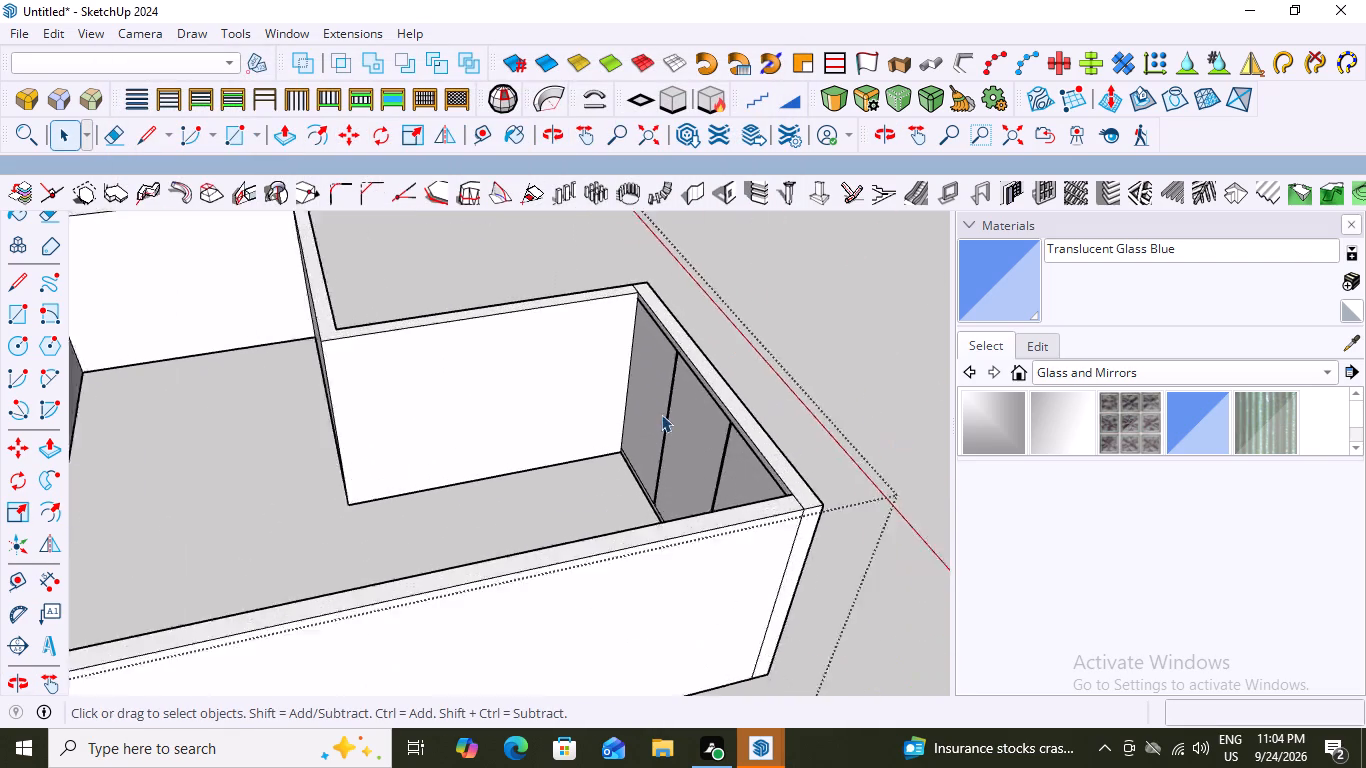
{"action": "scroll", "coordinate": [661, 414], "scroll_direction": "up", "scroll_amount": 7}
{"action": "middle_click_drag", "start_coordinate": [611, 470], "coordinate": [667, 435]}
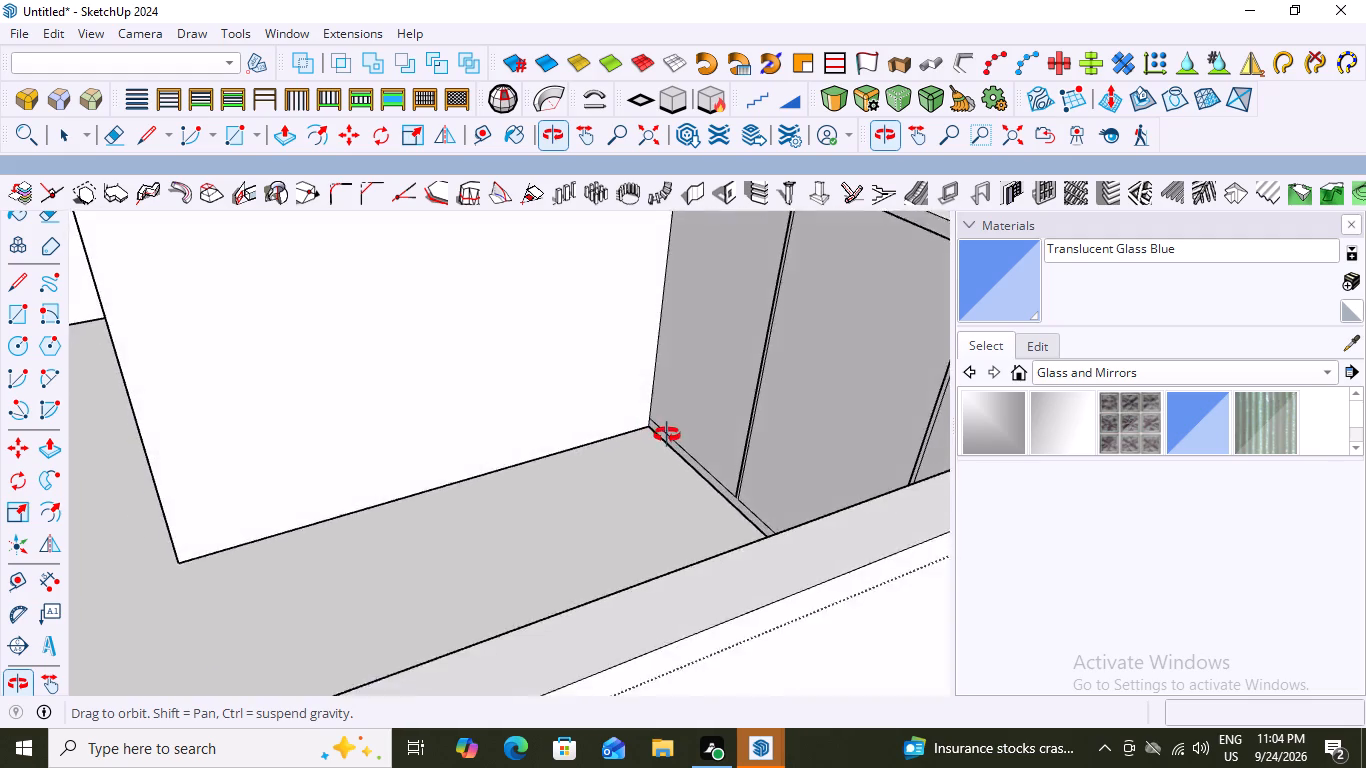
{"action": "middle_click_drag", "start_coordinate": [667, 435], "coordinate": [663, 431]}
{"action": "scroll", "coordinate": [663, 431], "scroll_direction": "down", "scroll_amount": 10}
{"action": "middle_click_drag", "start_coordinate": [653, 403], "coordinate": [744, 511]}
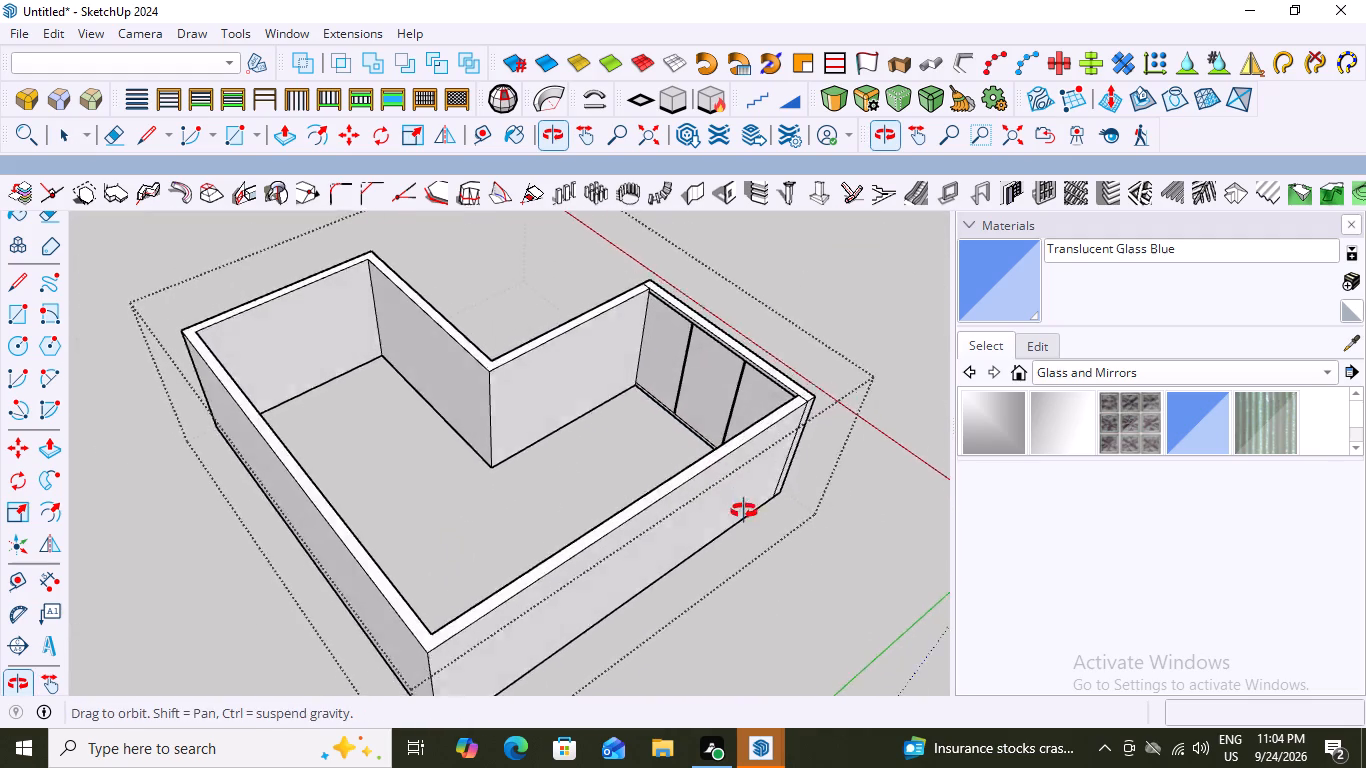
{"action": "middle_click_drag", "start_coordinate": [744, 511], "coordinate": [749, 518]}
{"action": "scroll", "coordinate": [709, 422], "scroll_direction": "up", "scroll_amount": 15}
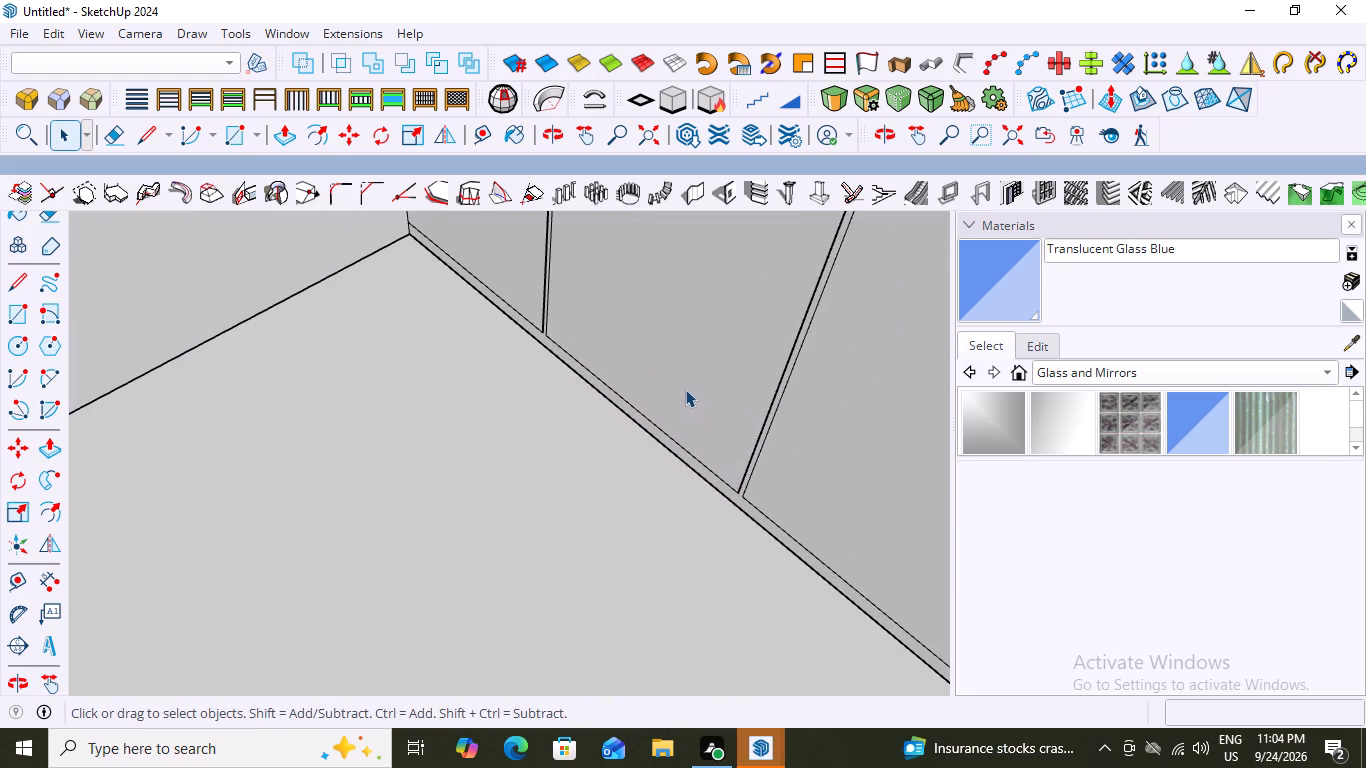
{"action": "left_click", "coordinate": [679, 390]}
{"action": "scroll", "coordinate": [554, 423], "scroll_direction": "down", "scroll_amount": 12}
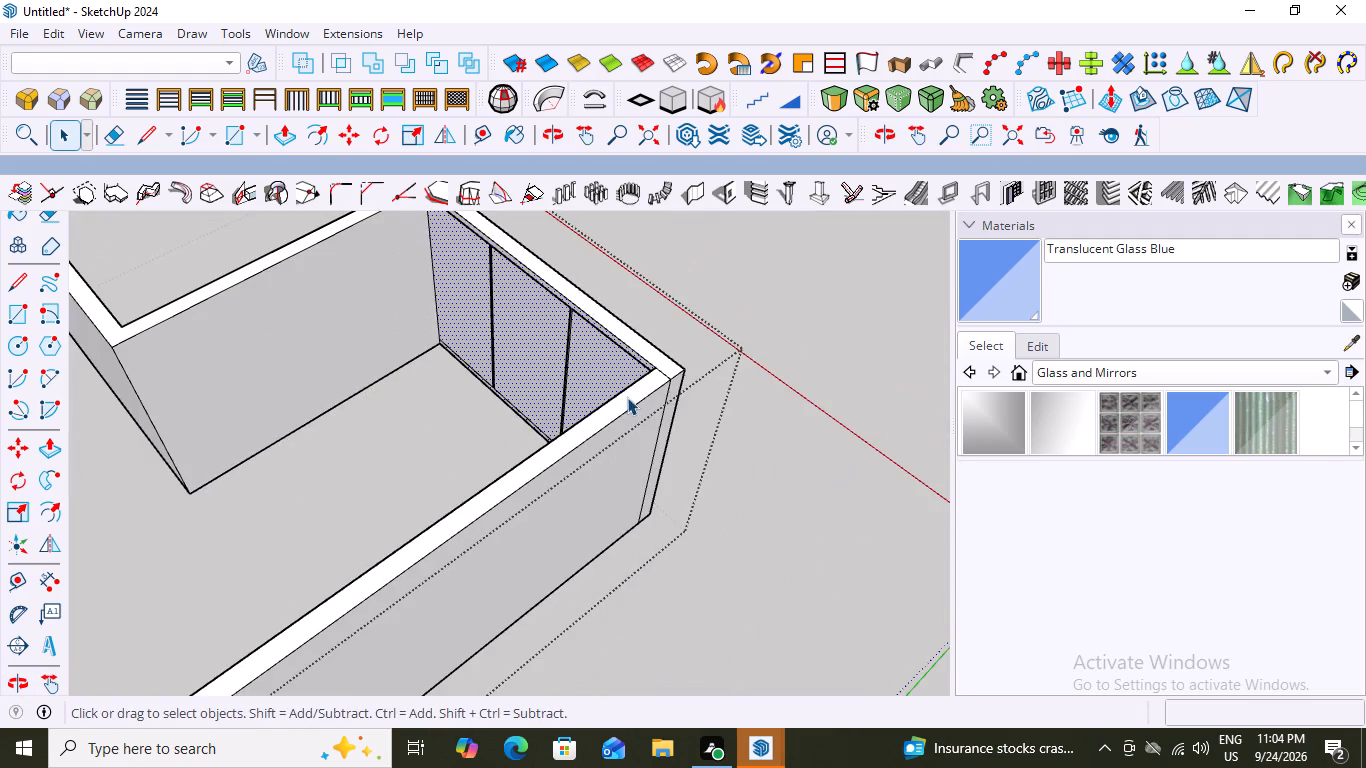
{"action": "middle_click_drag", "start_coordinate": [665, 385], "coordinate": [0, 275]}
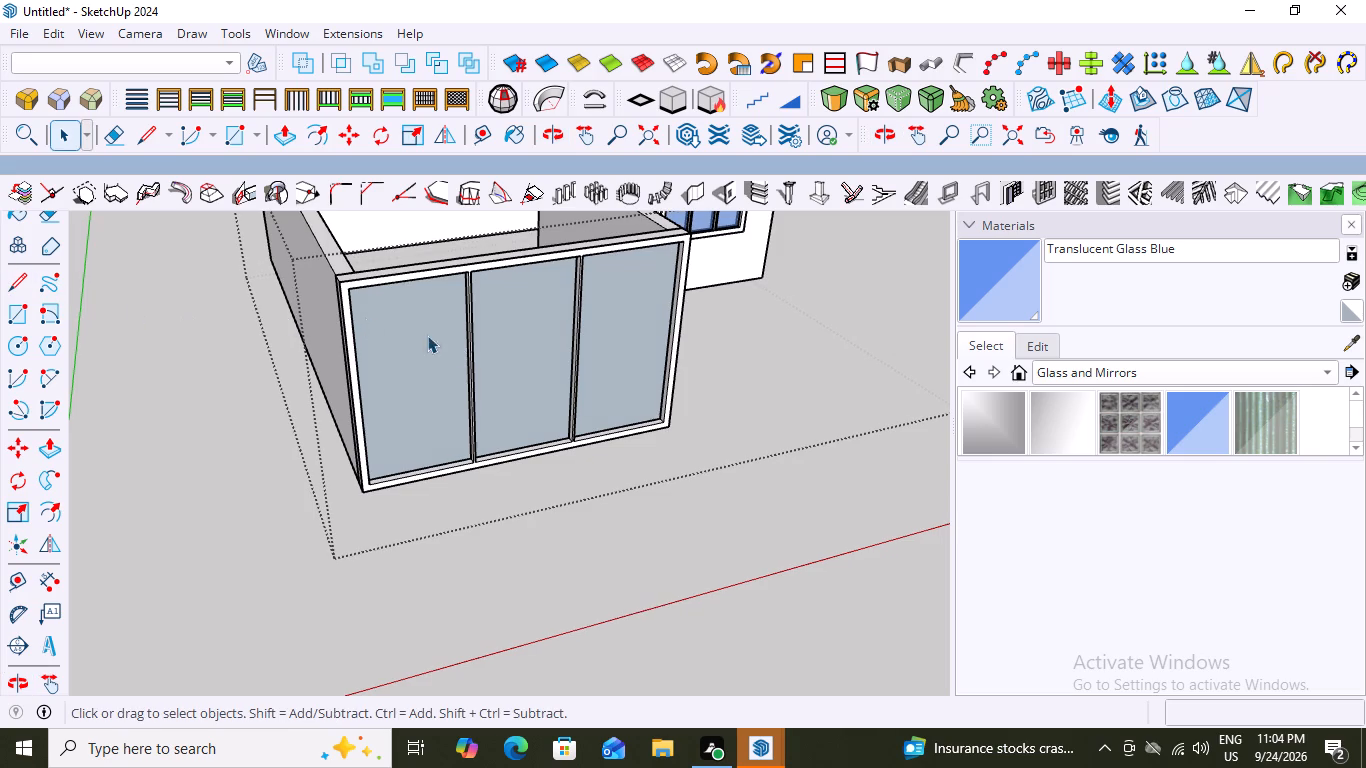
{"action": "middle_click_drag", "start_coordinate": [648, 395], "coordinate": [549, 411]}
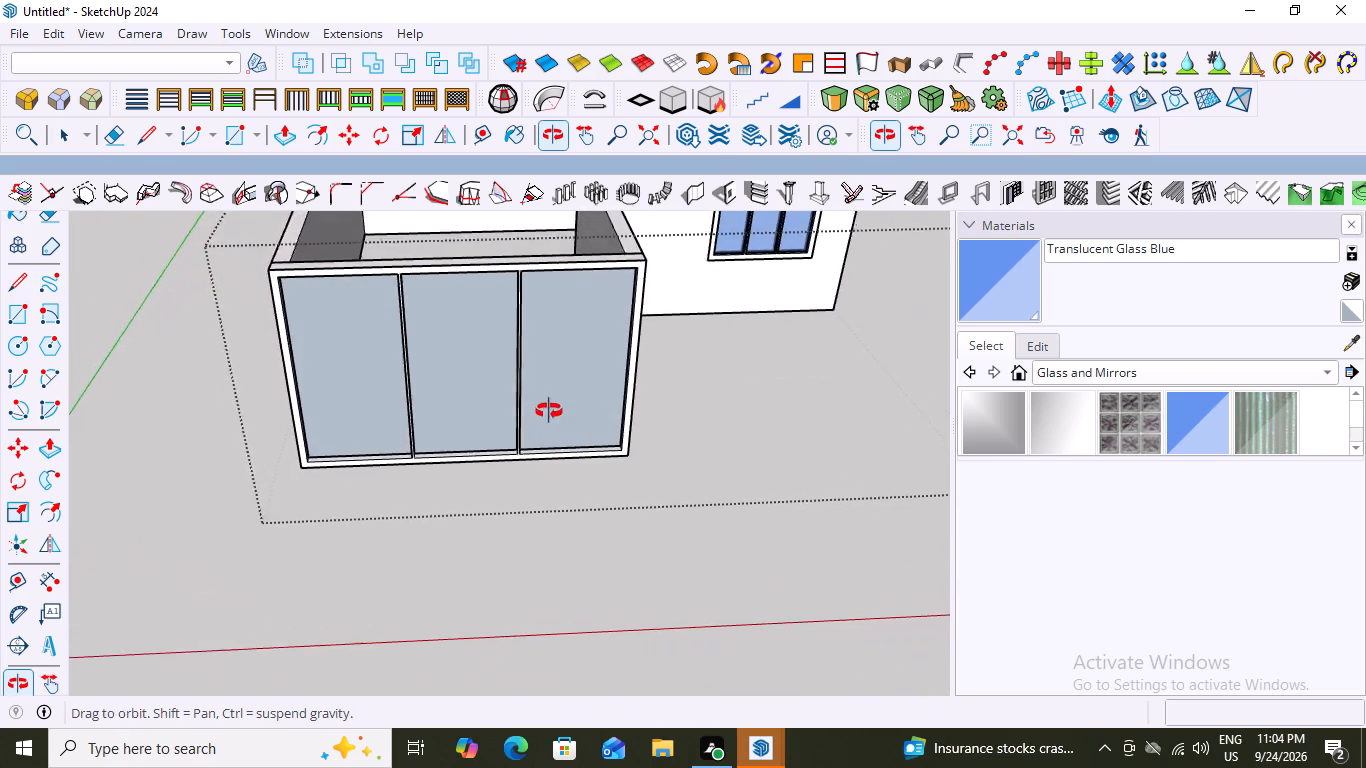
{"action": "middle_click_drag", "start_coordinate": [549, 411], "coordinate": [334, 429]}
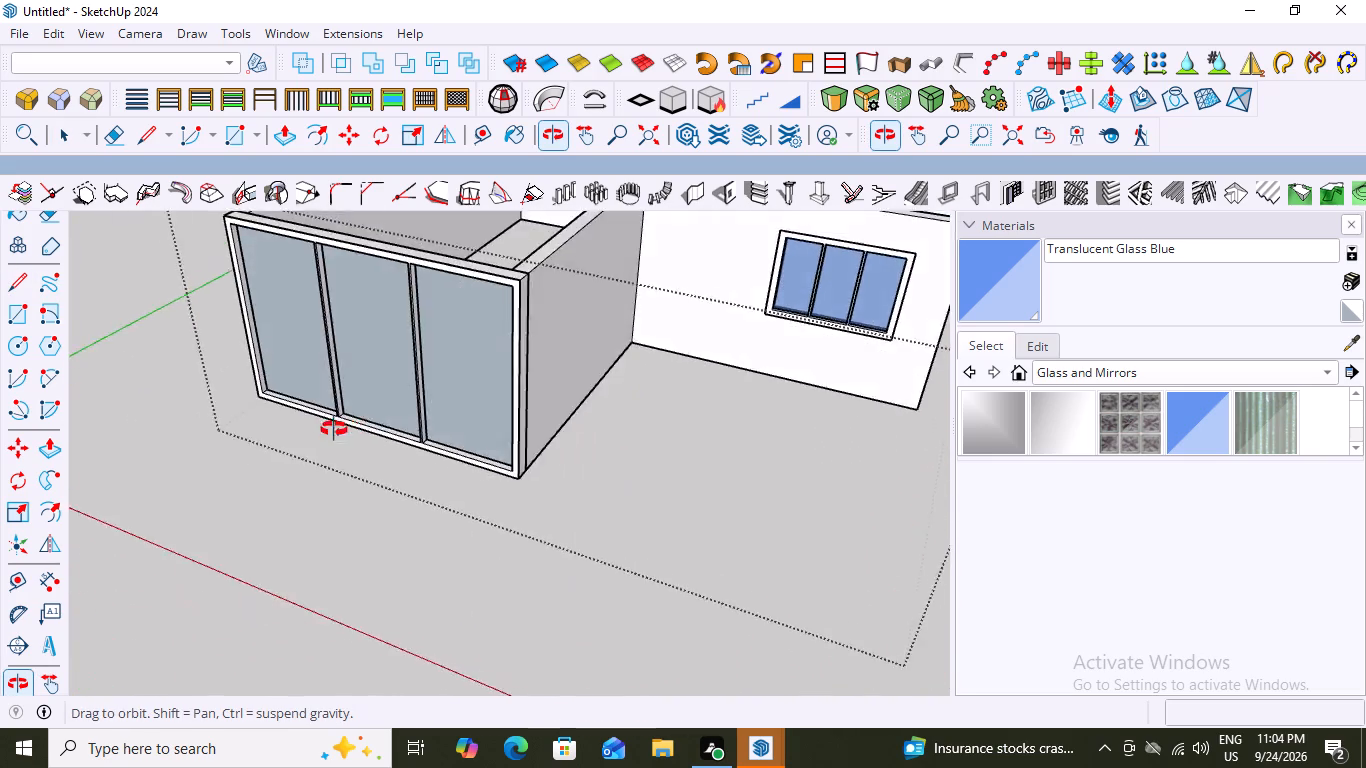
{"action": "middle_click_drag", "start_coordinate": [334, 429], "coordinate": [543, 406]}
Open the front wall's panel group and paint its panes with Translucent Glass Blue.
{"action": "left_click", "coordinate": [351, 371]}
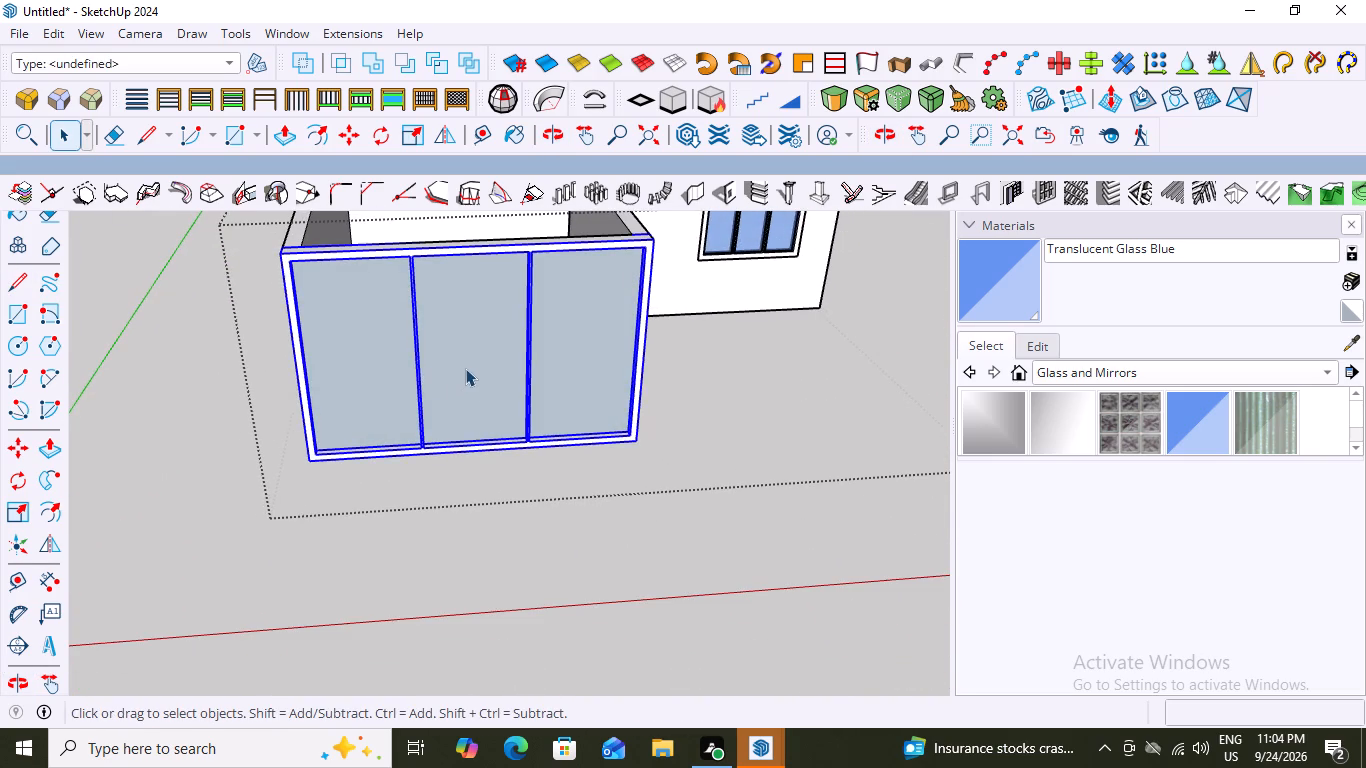
{"action": "double_click", "coordinate": [466, 367]}
{"action": "left_click", "coordinate": [466, 367]}
{"action": "left_click", "coordinate": [467, 356]}
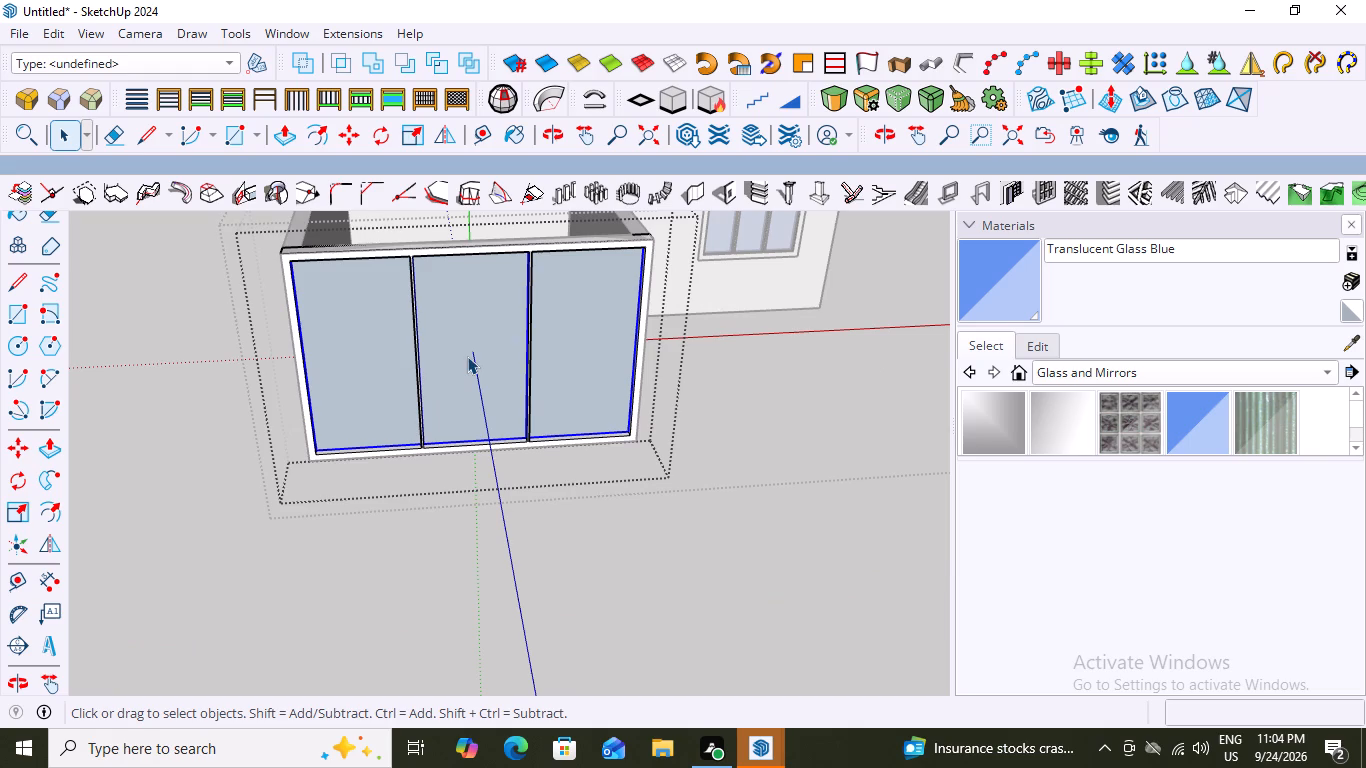
{"action": "middle_click_drag", "start_coordinate": [489, 320], "coordinate": [895, 543]}
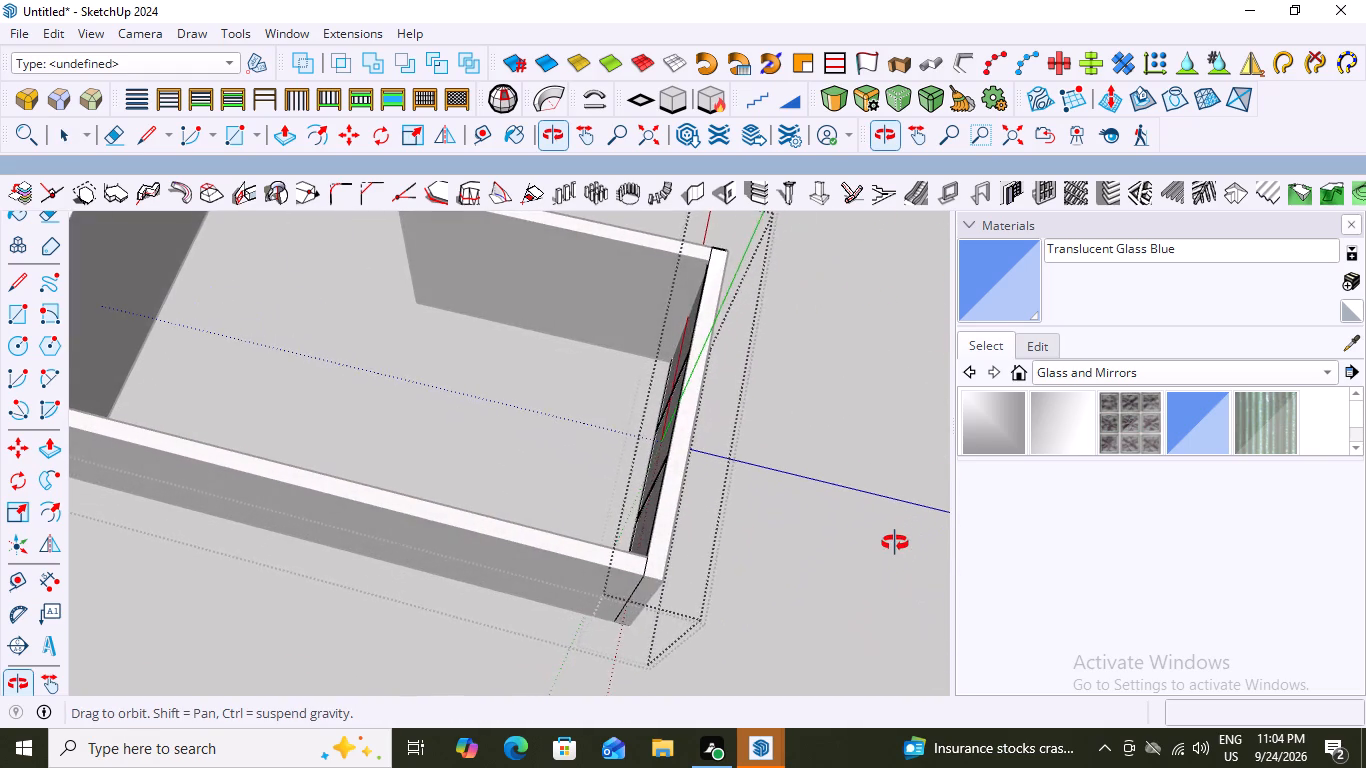
{"action": "middle_click_drag", "start_coordinate": [895, 543], "coordinate": [895, 542]}
{"action": "scroll", "coordinate": [647, 441], "scroll_direction": "up", "scroll_amount": 8}
{"action": "middle_click_drag", "start_coordinate": [657, 462], "coordinate": [884, 423]}
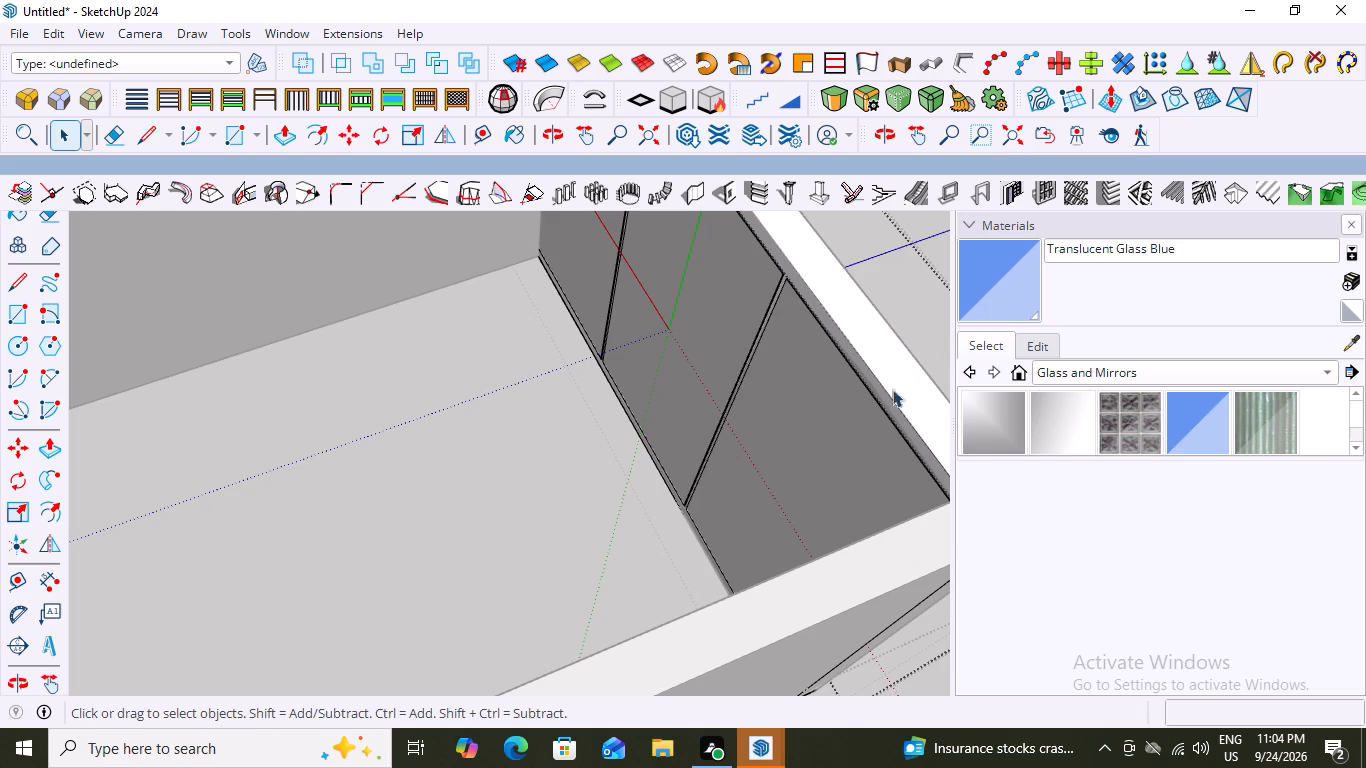
{"action": "scroll", "coordinate": [653, 466], "scroll_direction": "down", "scroll_amount": 8}
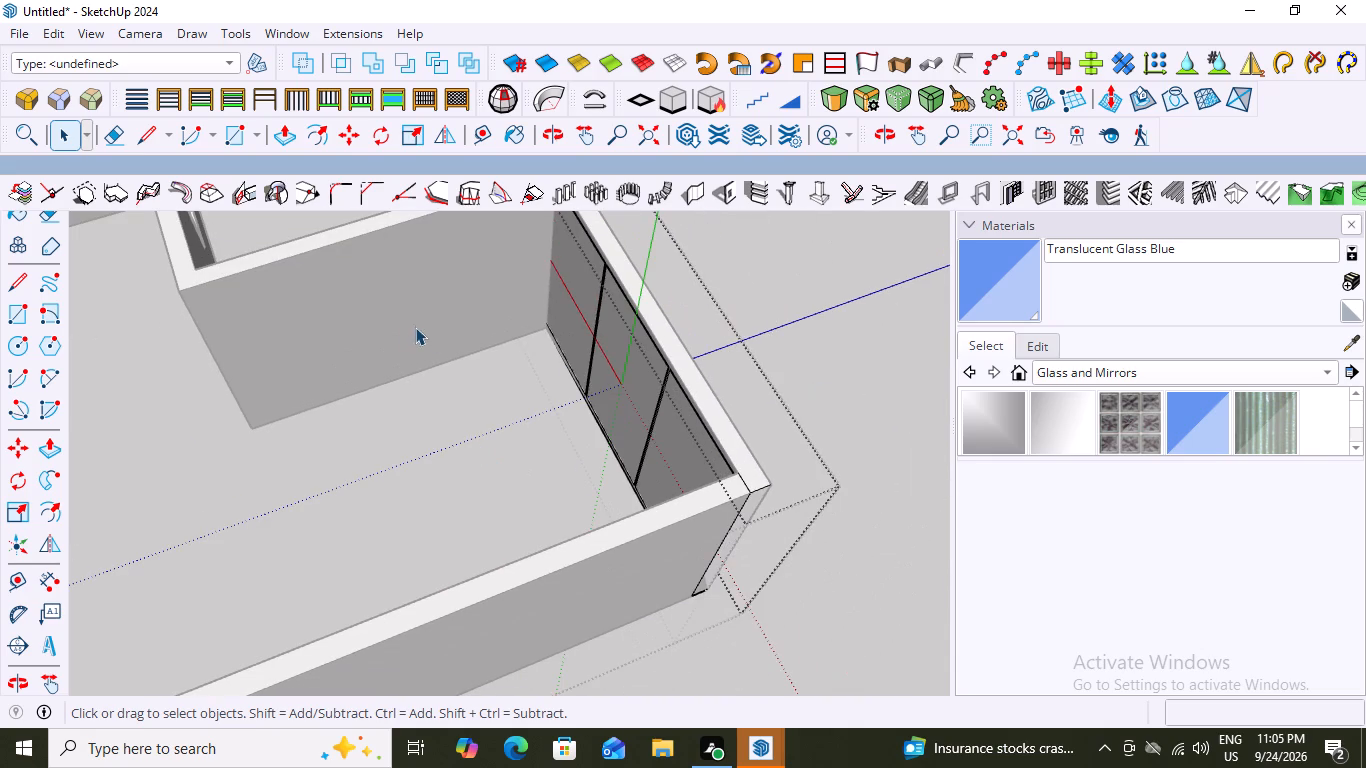
{"action": "scroll", "coordinate": [407, 331], "scroll_direction": "down", "scroll_amount": 10}
{"action": "middle_click_drag", "start_coordinate": [615, 395], "coordinate": [21, 291]}
{"action": "scroll", "coordinate": [540, 451], "scroll_direction": "up", "scroll_amount": 5}
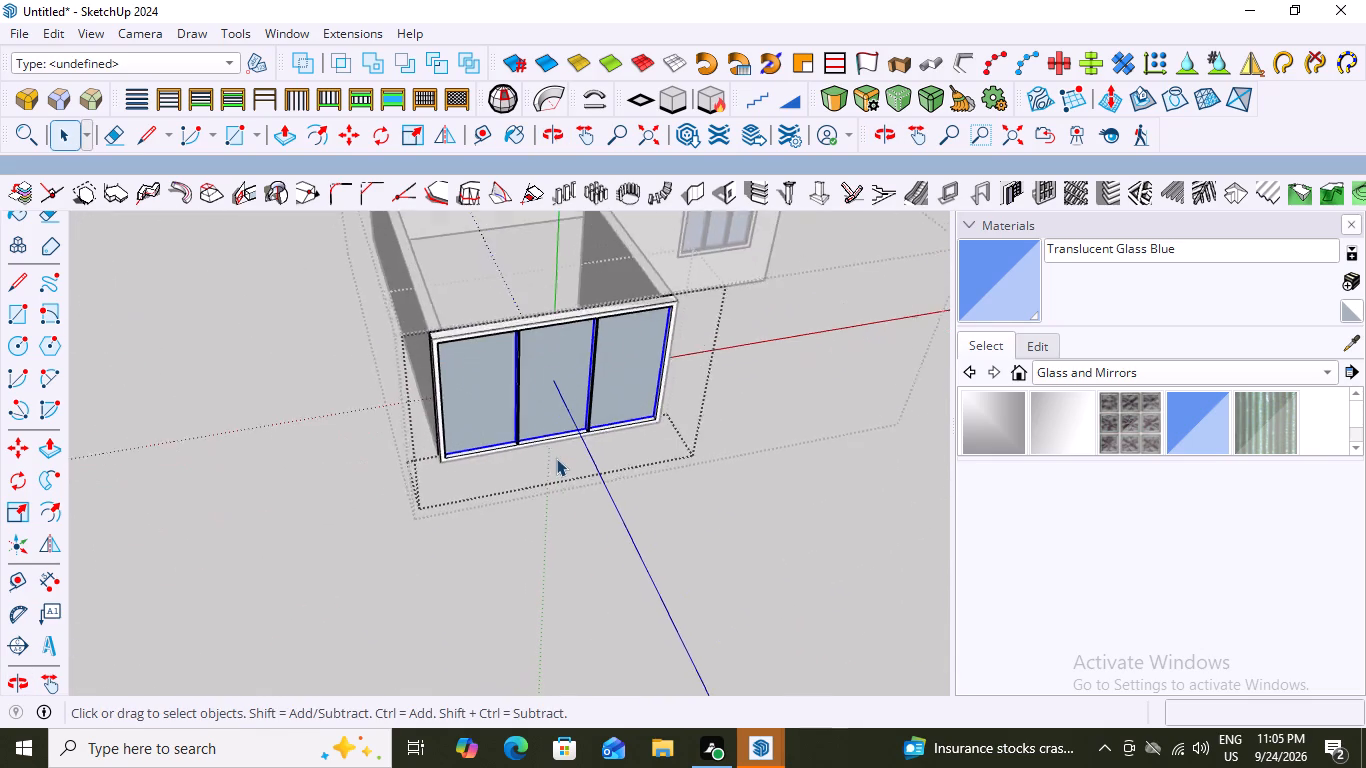
{"action": "scroll", "coordinate": [556, 458], "scroll_direction": "up", "scroll_amount": 3}
{"action": "left_click", "coordinate": [1044, 268]}
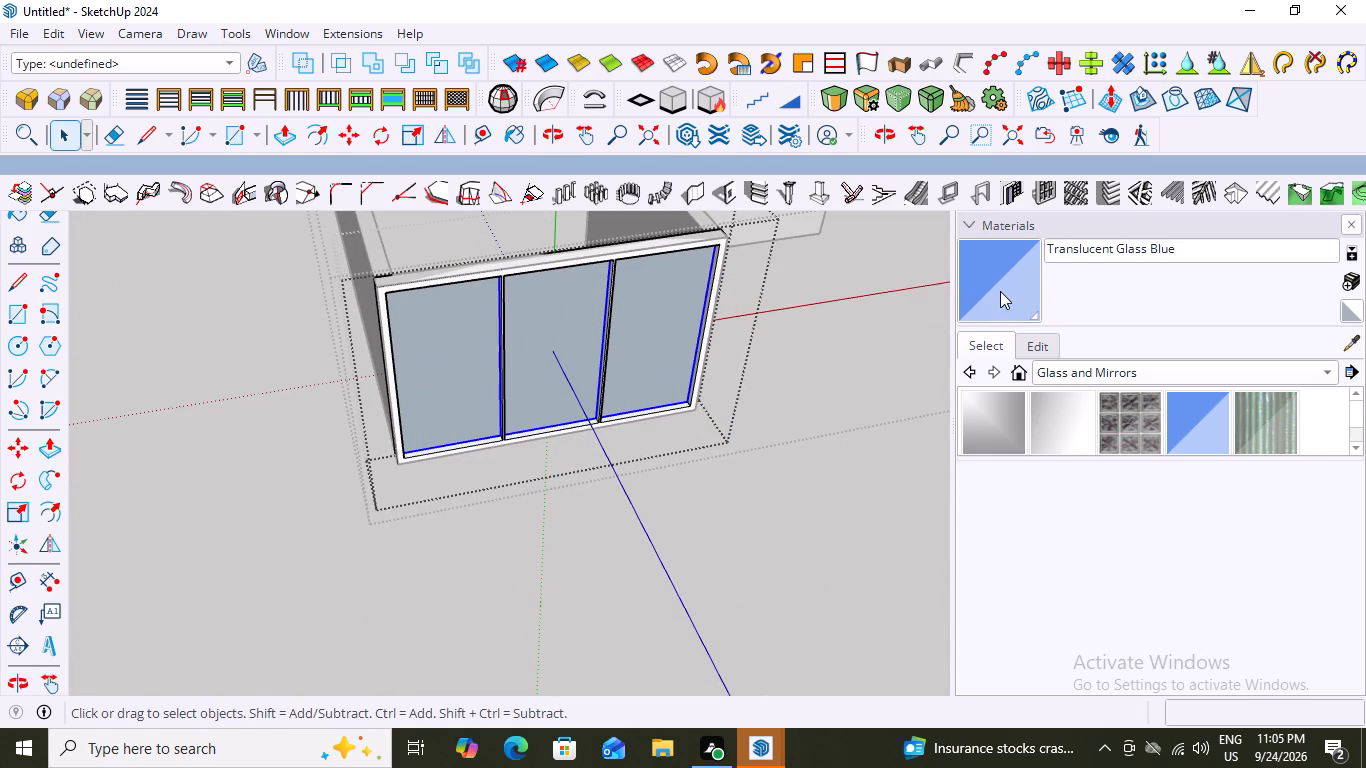
{"action": "double_click", "coordinate": [1001, 291]}
{"action": "triple_click", "coordinate": [1197, 421]}
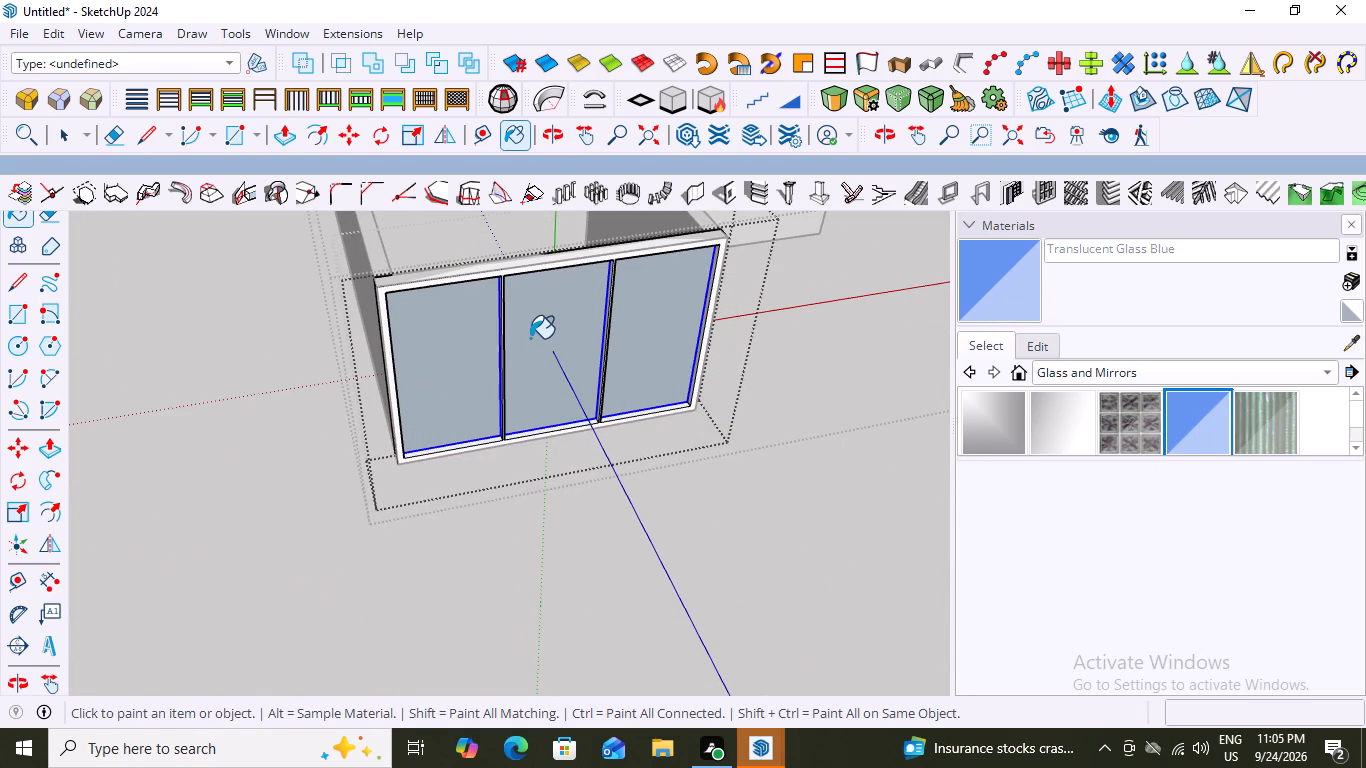
{"action": "middle_click_drag", "start_coordinate": [493, 286], "coordinate": [451, 252]}
{"action": "scroll", "coordinate": [578, 343], "scroll_direction": "up", "scroll_amount": 6}
{"action": "double_click", "coordinate": [558, 336]}
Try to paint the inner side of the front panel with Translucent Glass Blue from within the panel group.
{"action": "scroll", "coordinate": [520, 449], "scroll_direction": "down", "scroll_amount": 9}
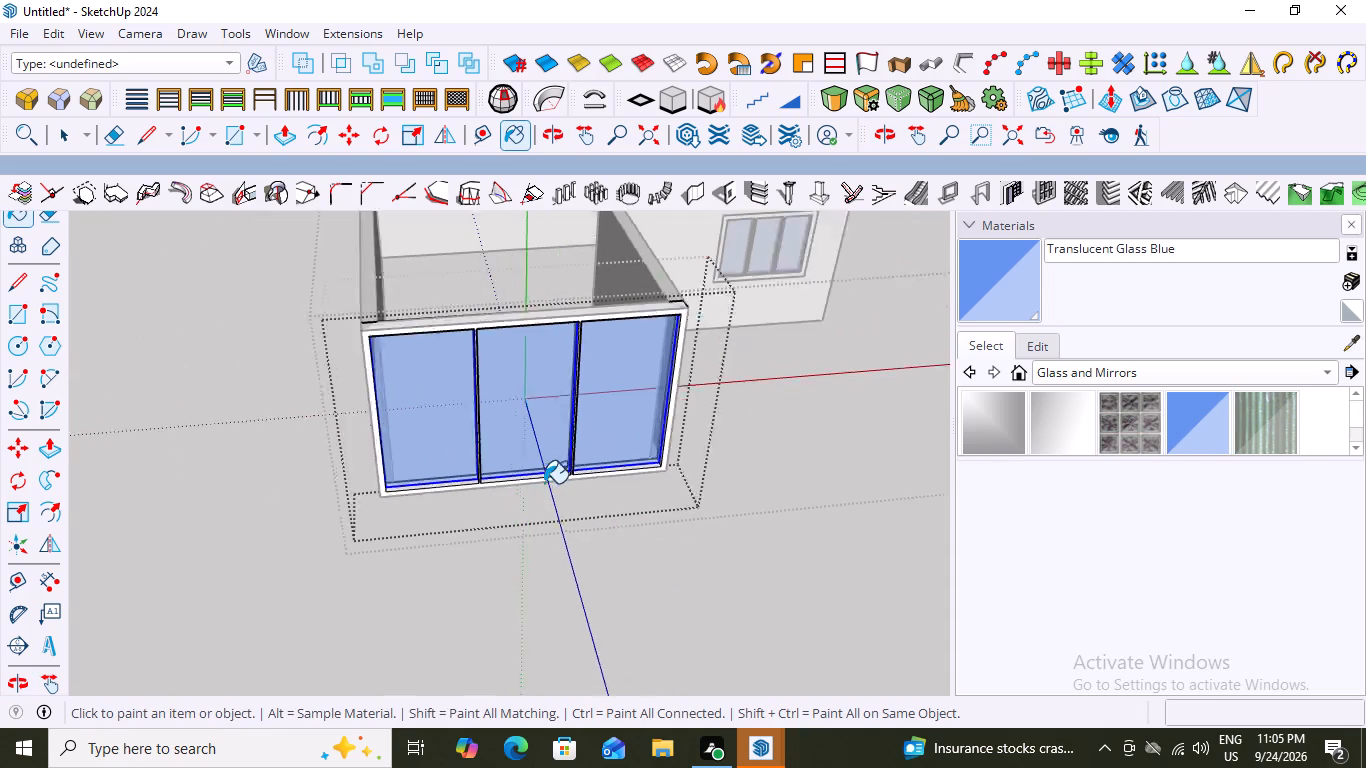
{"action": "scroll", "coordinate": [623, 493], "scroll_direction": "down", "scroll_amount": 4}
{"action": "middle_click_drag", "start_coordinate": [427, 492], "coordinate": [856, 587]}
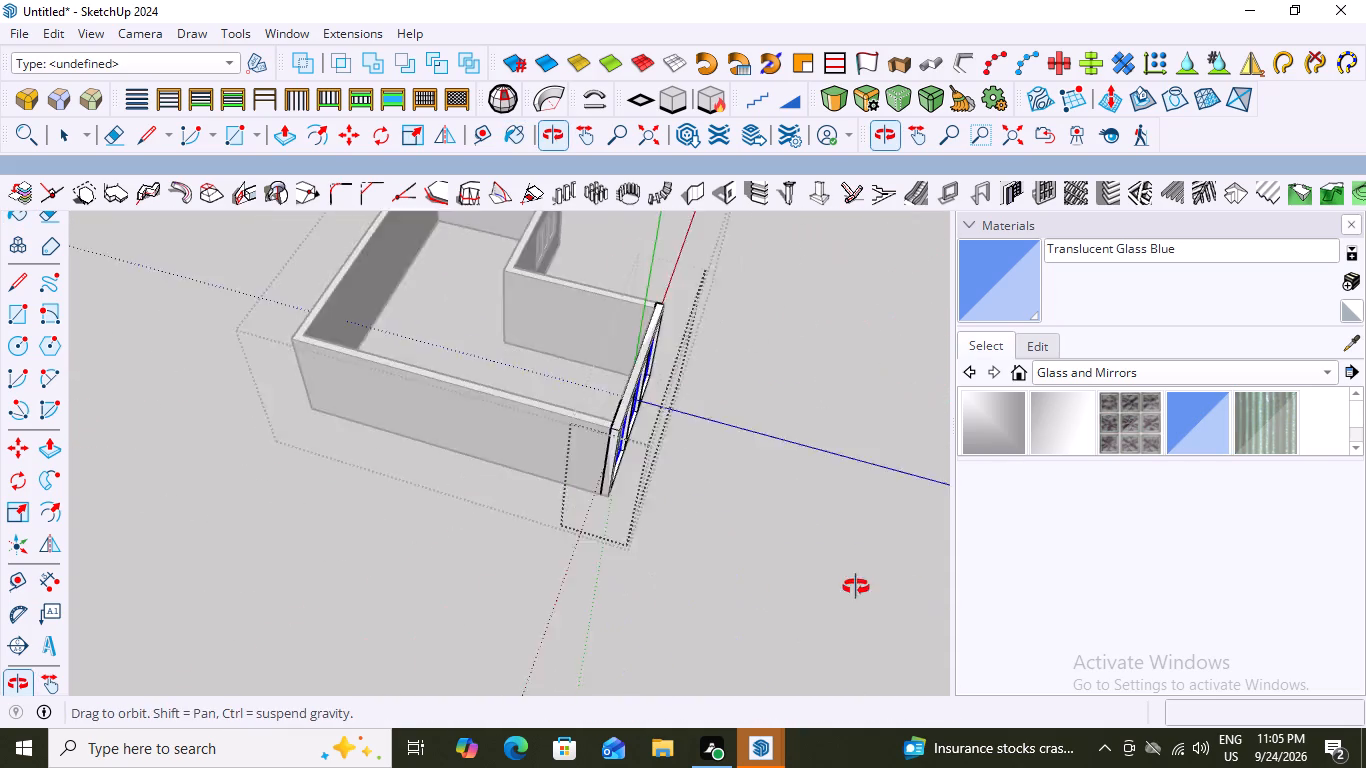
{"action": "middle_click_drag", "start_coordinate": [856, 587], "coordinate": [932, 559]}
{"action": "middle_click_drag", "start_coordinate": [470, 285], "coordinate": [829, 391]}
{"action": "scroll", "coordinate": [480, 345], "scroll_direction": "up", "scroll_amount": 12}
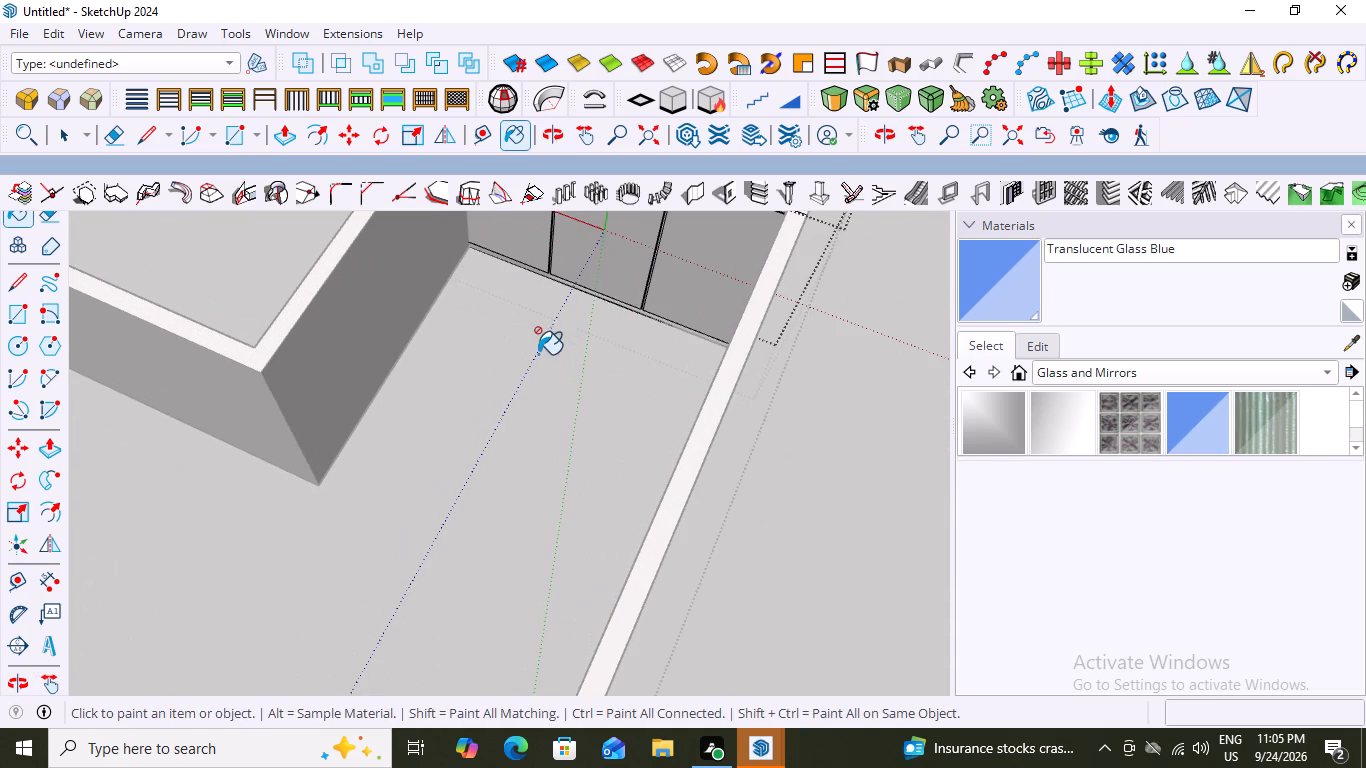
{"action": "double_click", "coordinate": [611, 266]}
Leave the panel group and paint the inner wall face behind the front panel with Translucent Glass Blue.
{"action": "scroll", "coordinate": [469, 365], "scroll_direction": "down", "scroll_amount": 9}
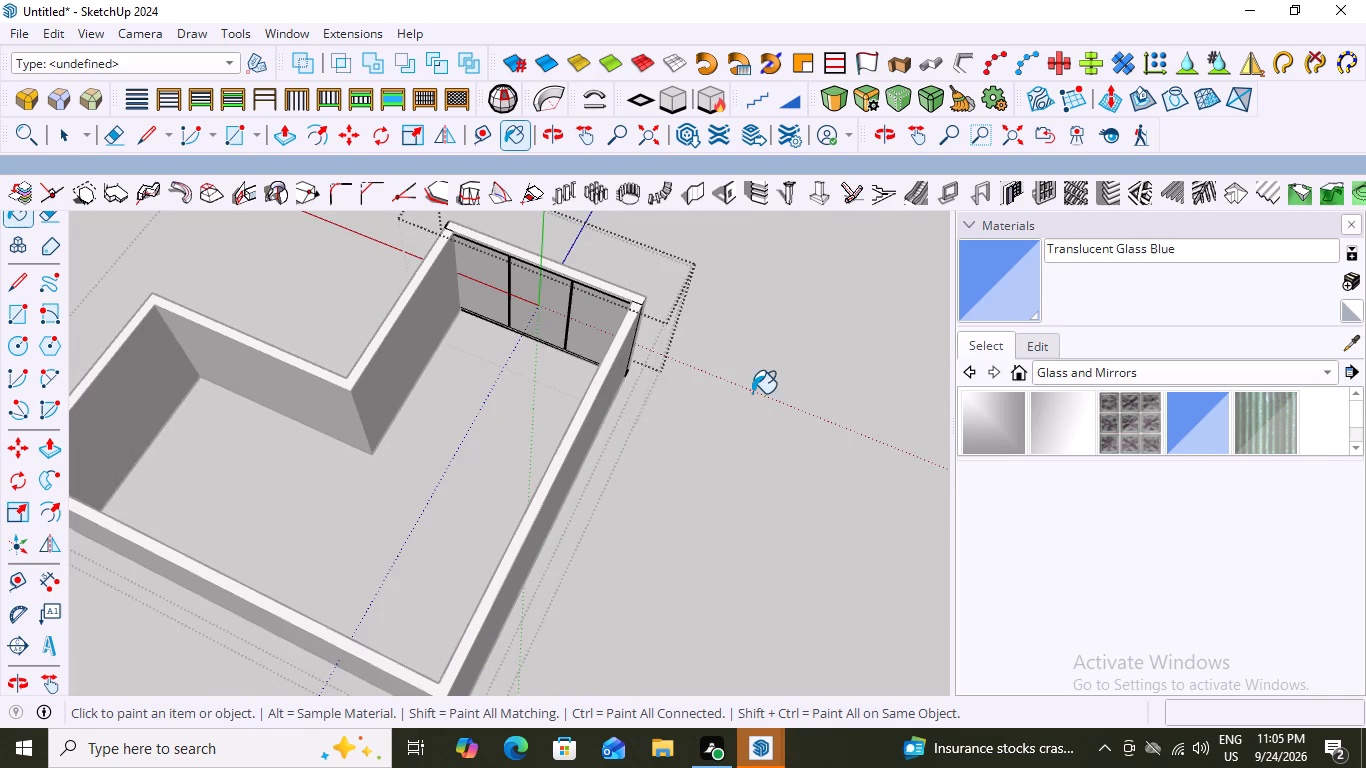
{"action": "key", "text": "space"}
{"action": "left_click", "coordinate": [738, 303]}
{"action": "middle_click_drag", "start_coordinate": [707, 374], "coordinate": [0, 254]}
{"action": "scroll", "coordinate": [686, 548], "scroll_direction": "up", "scroll_amount": 3}
{"action": "scroll", "coordinate": [638, 445], "scroll_direction": "up", "scroll_amount": 3}
{"action": "middle_click_drag", "start_coordinate": [638, 431], "coordinate": [395, 468]}
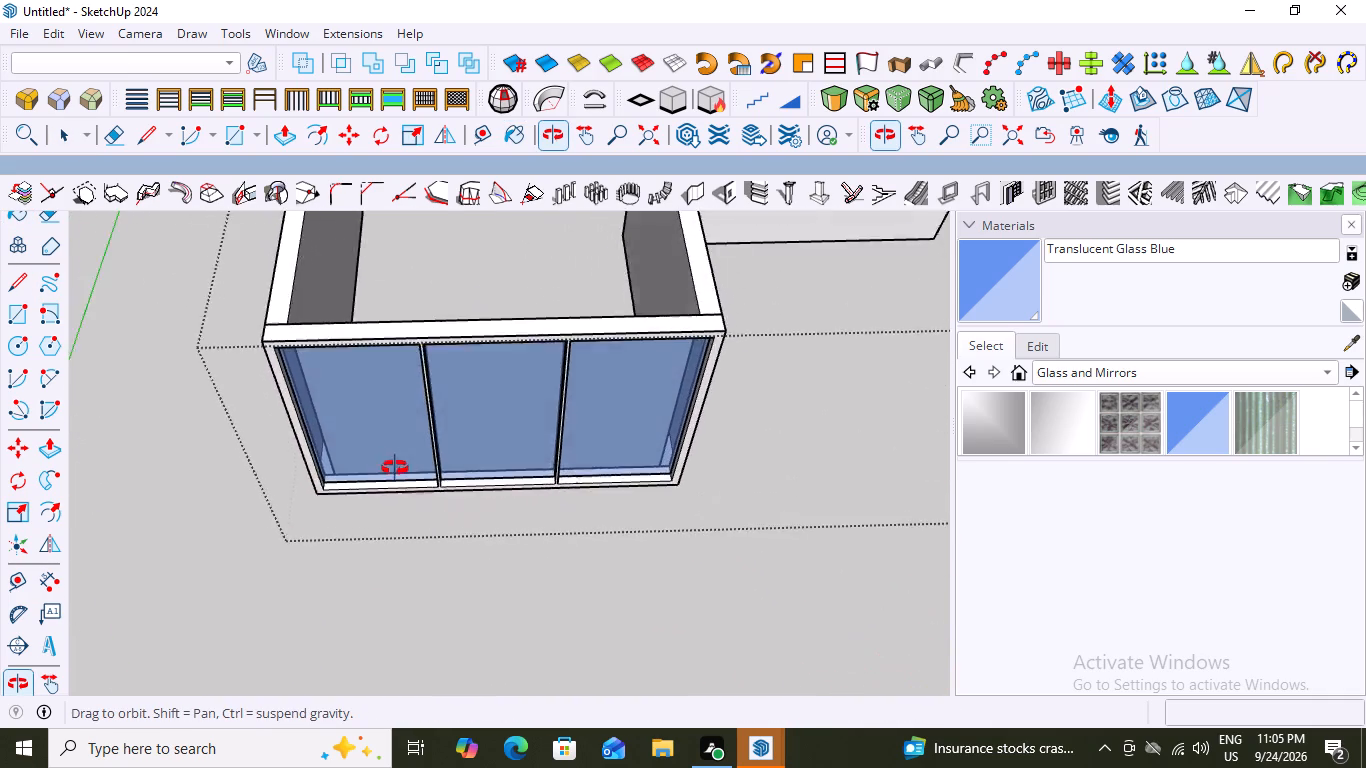
{"action": "middle_click_drag", "start_coordinate": [395, 468], "coordinate": [832, 545]}
{"action": "middle_click_drag", "start_coordinate": [370, 378], "coordinate": [537, 459]}
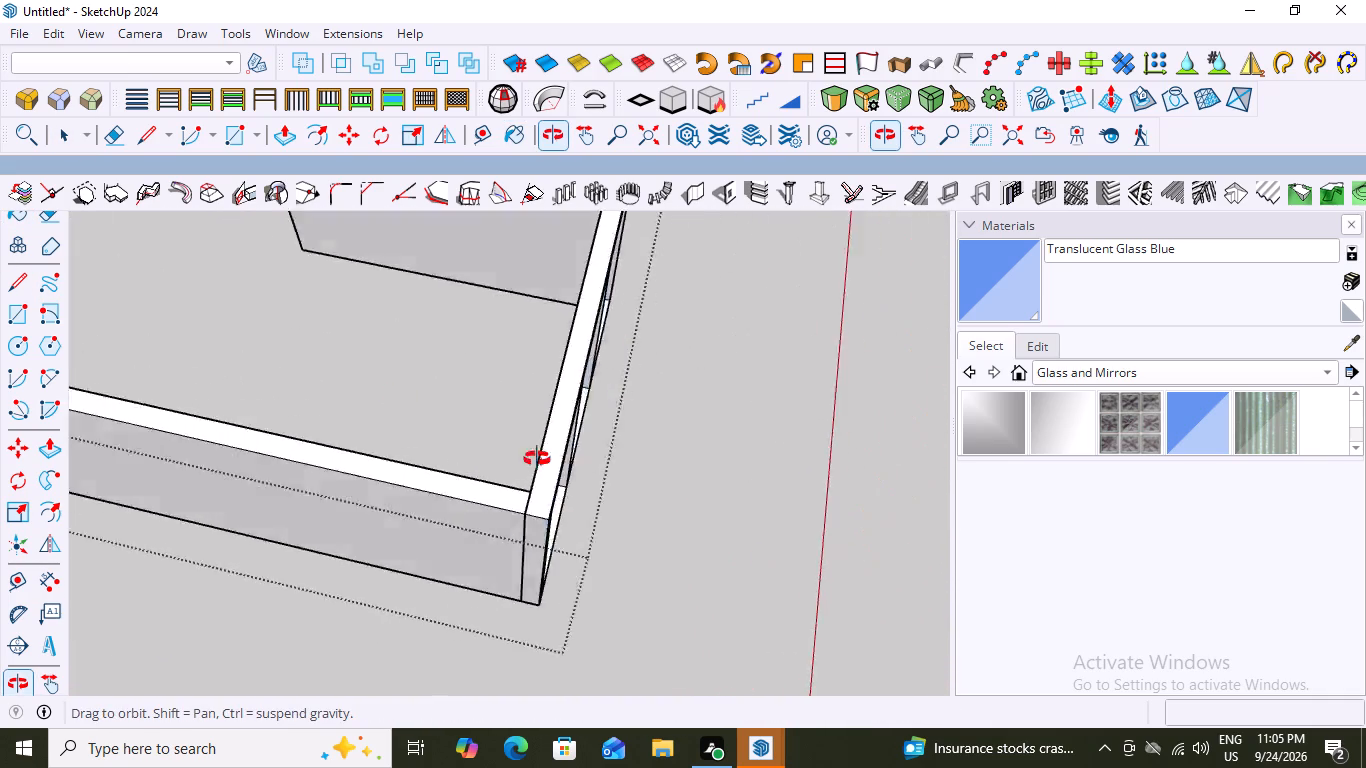
{"action": "middle_click_drag", "start_coordinate": [537, 459], "coordinate": [853, 473]}
{"action": "scroll", "coordinate": [482, 454], "scroll_direction": "up", "scroll_amount": 2}
{"action": "middle_click_drag", "start_coordinate": [482, 452], "coordinate": [533, 361]}
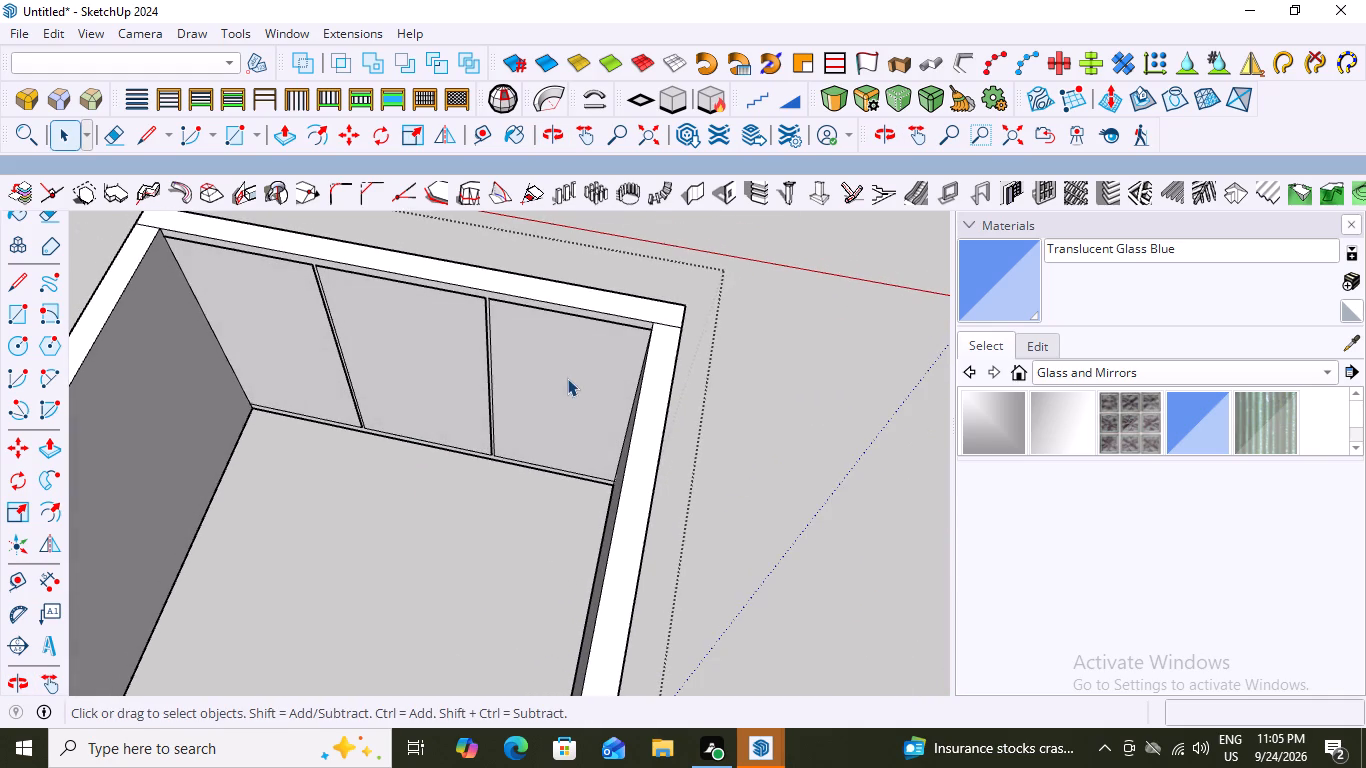
{"action": "double_click", "coordinate": [567, 378]}
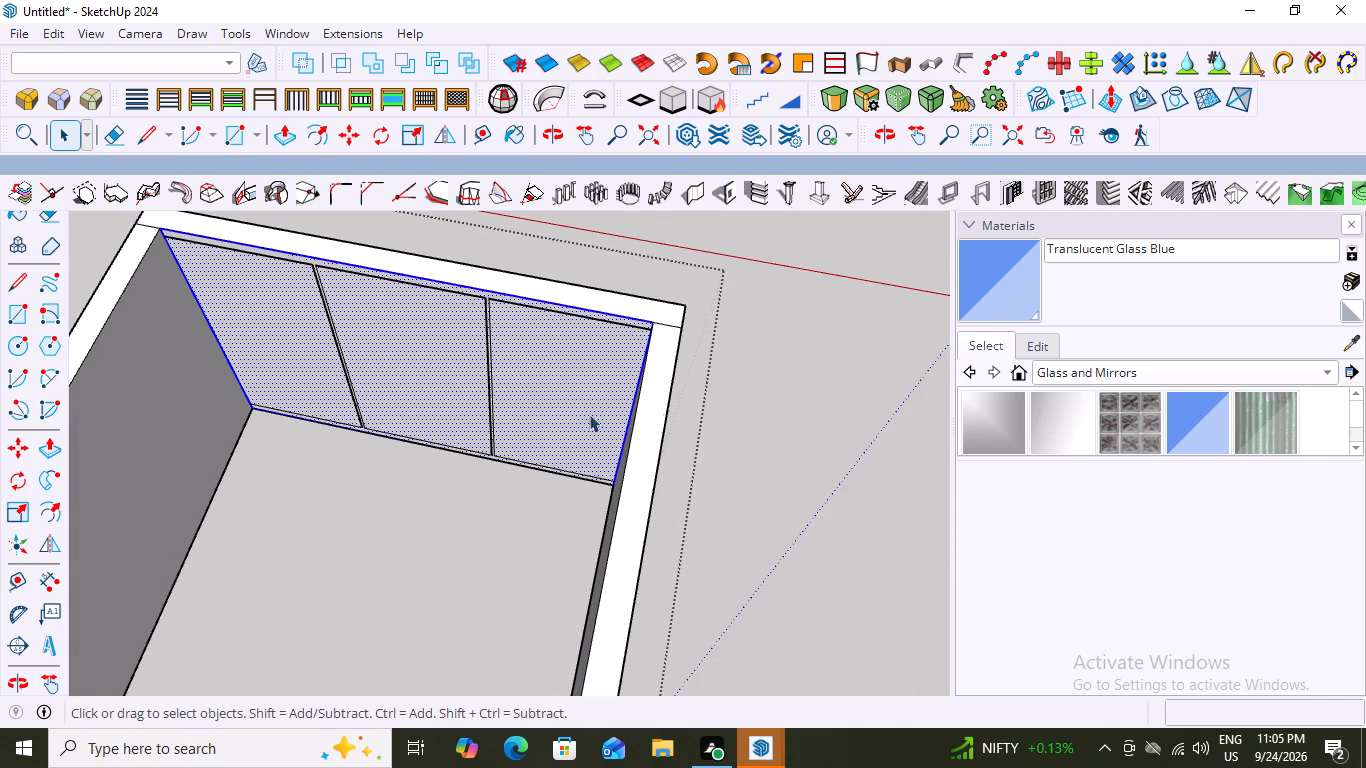
{"action": "left_click", "coordinate": [1022, 283]}
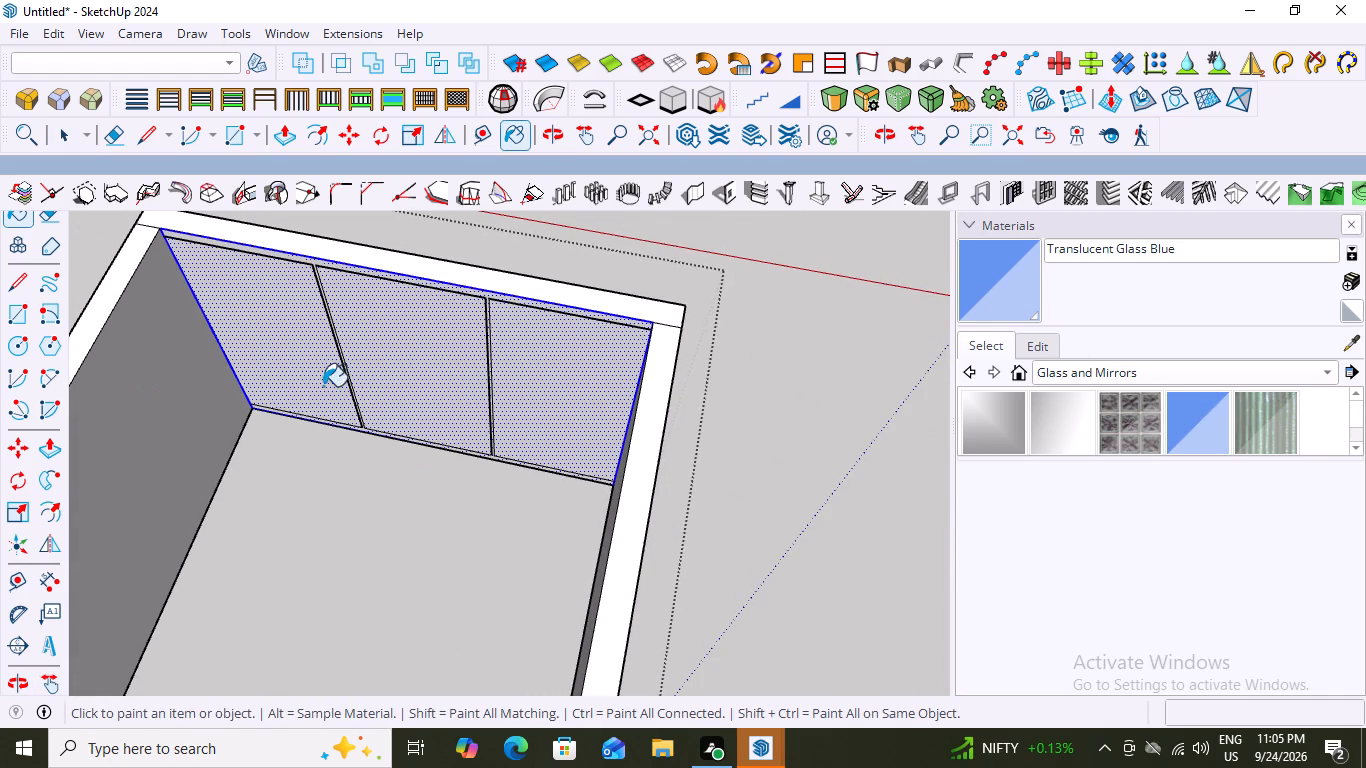
{"action": "double_click", "coordinate": [567, 391]}
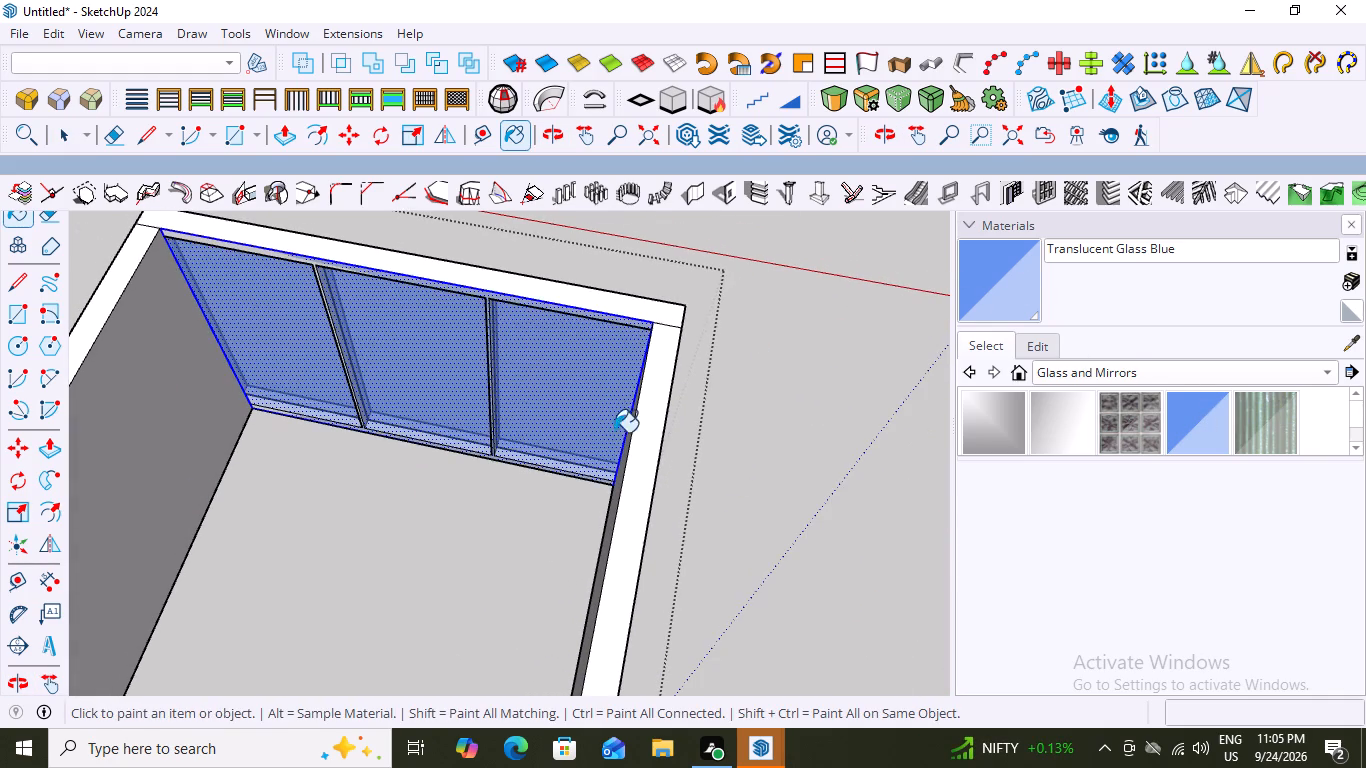
Clear the selection and examine the glazed front panel and its frame from outside and close up.
{"action": "scroll", "coordinate": [615, 435], "scroll_direction": "down", "scroll_amount": 3}
{"action": "middle_click_drag", "start_coordinate": [698, 474], "coordinate": [0, 380]}
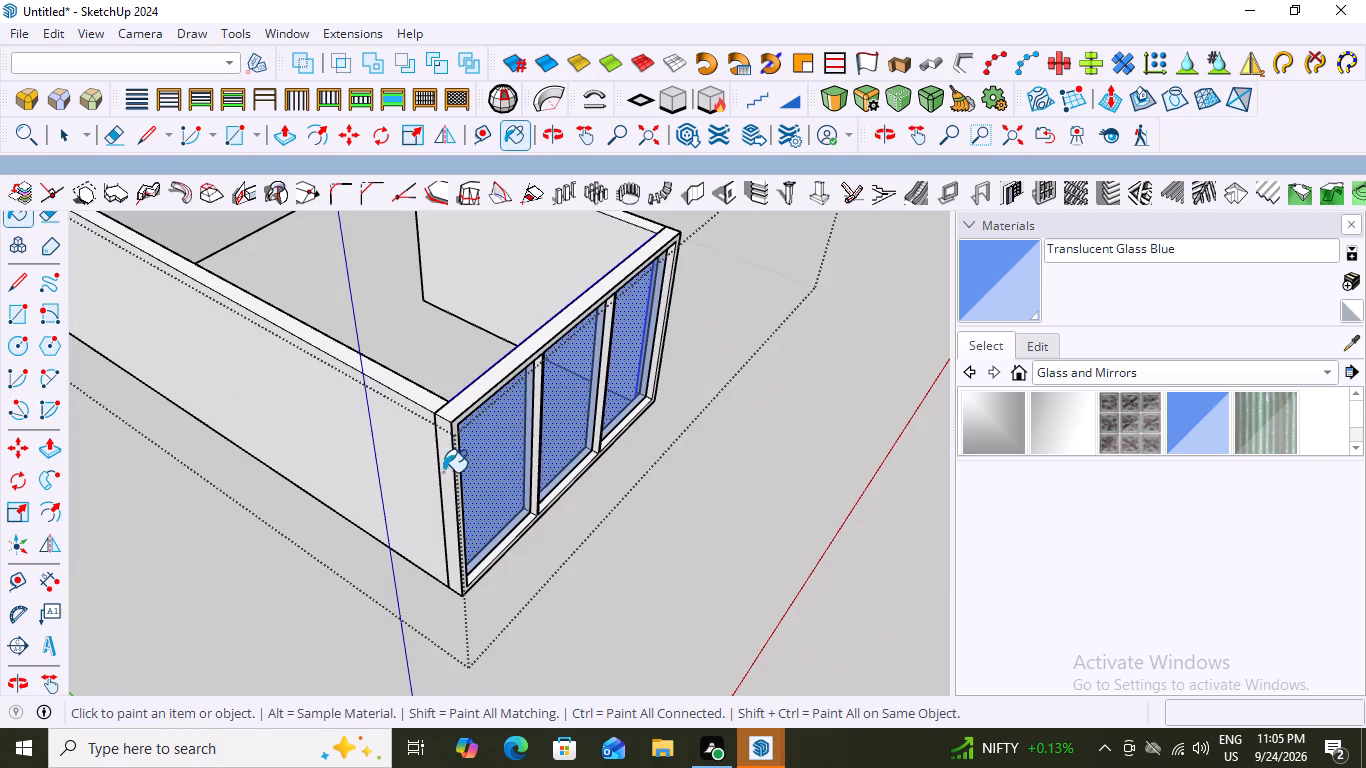
{"action": "key", "text": "space"}
{"action": "left_click", "coordinate": [713, 514]}
{"action": "scroll", "coordinate": [651, 505], "scroll_direction": "down", "scroll_amount": 1}
{"action": "middle_click_drag", "start_coordinate": [651, 505], "coordinate": [370, 448]}
{"action": "scroll", "coordinate": [393, 427], "scroll_direction": "up", "scroll_amount": 7}
{"action": "scroll", "coordinate": [461, 459], "scroll_direction": "down", "scroll_amount": 7}
{"action": "scroll", "coordinate": [337, 460], "scroll_direction": "up", "scroll_amount": 7}
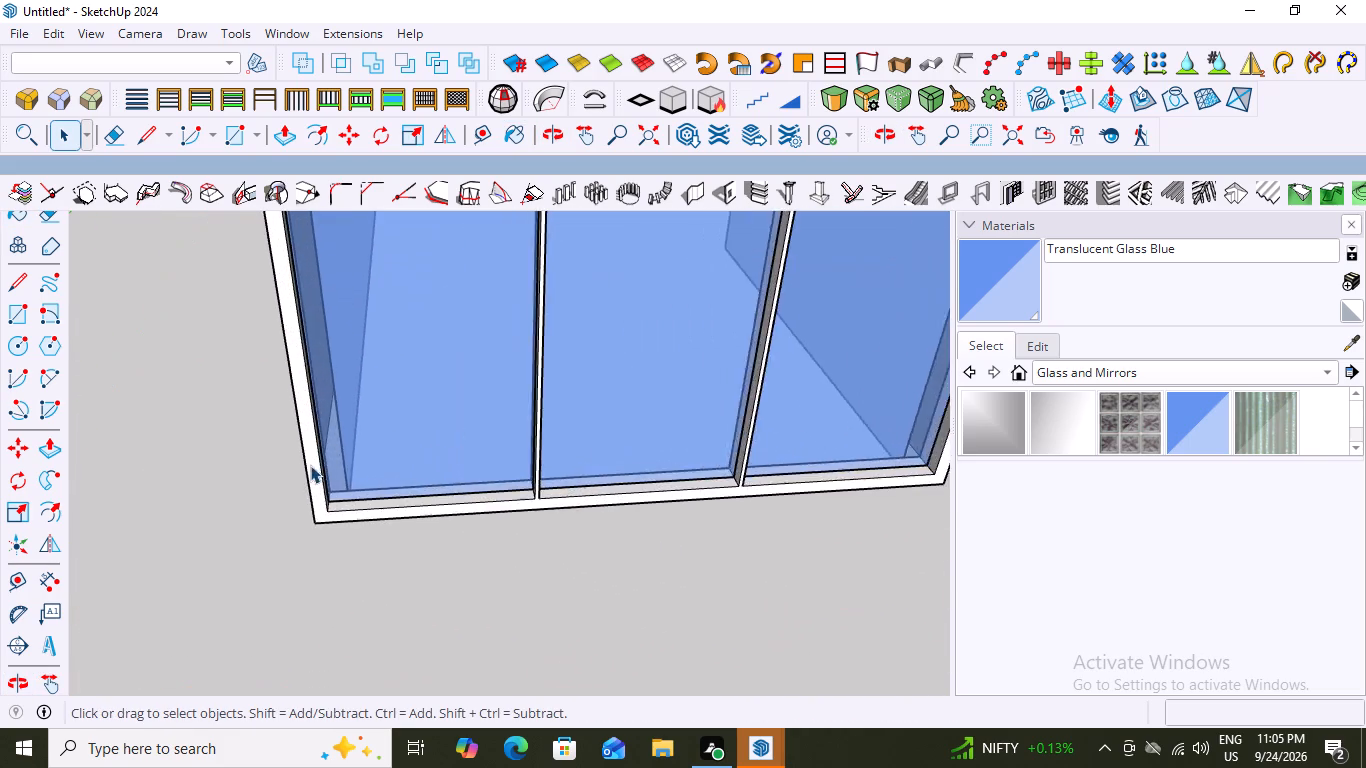
Examine the glazed front panel from outside, from above and from inside the room.
{"action": "scroll", "coordinate": [310, 465], "scroll_direction": "up", "scroll_amount": 4}
{"action": "scroll", "coordinate": [336, 484], "scroll_direction": "down", "scroll_amount": 12}
{"action": "middle_click_drag", "start_coordinate": [392, 494], "coordinate": [392, 453]}
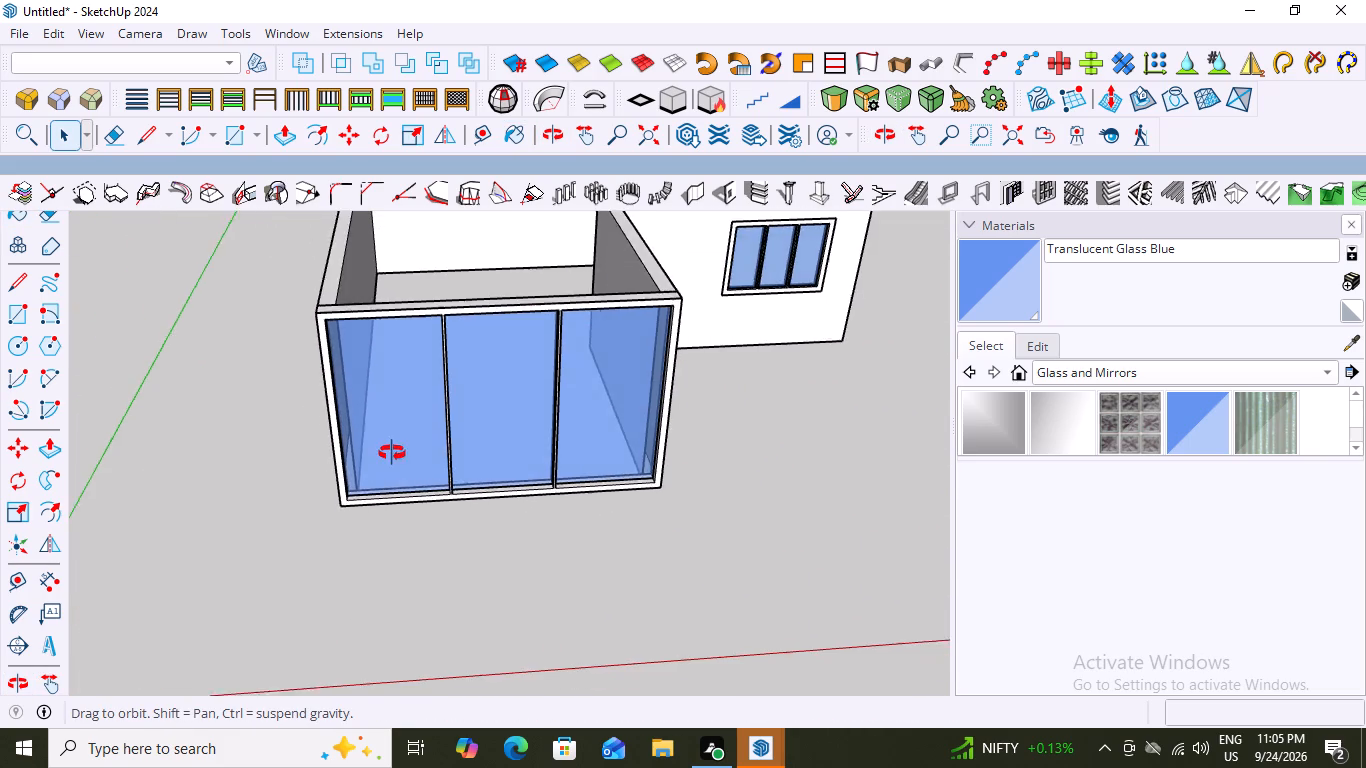
{"action": "middle_click_drag", "start_coordinate": [392, 453], "coordinate": [863, 554]}
{"action": "middle_click_drag", "start_coordinate": [662, 354], "coordinate": [728, 458]}
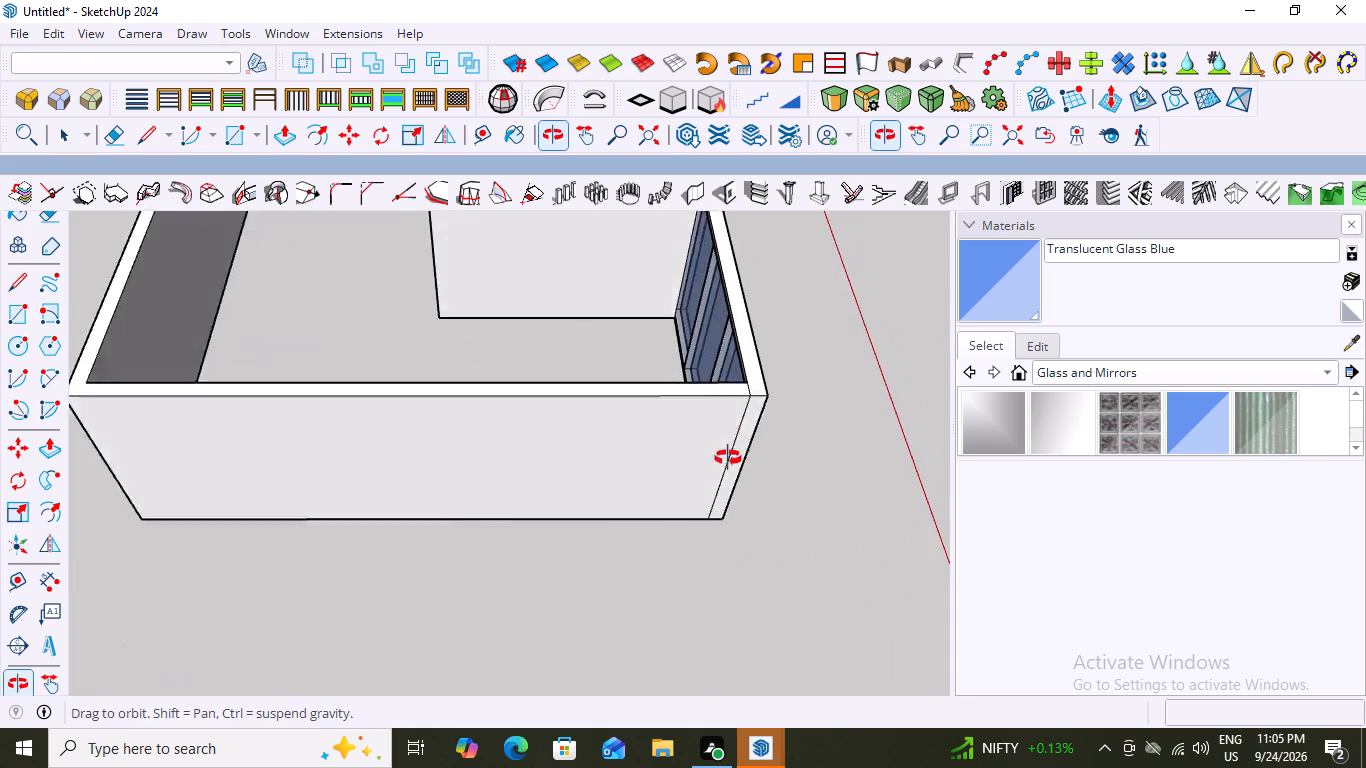
{"action": "middle_click_drag", "start_coordinate": [728, 458], "coordinate": [798, 552]}
{"action": "scroll", "coordinate": [708, 392], "scroll_direction": "up", "scroll_amount": 6}
{"action": "scroll", "coordinate": [723, 414], "scroll_direction": "down", "scroll_amount": 2}
{"action": "scroll", "coordinate": [727, 433], "scroll_direction": "up", "scroll_amount": 3}
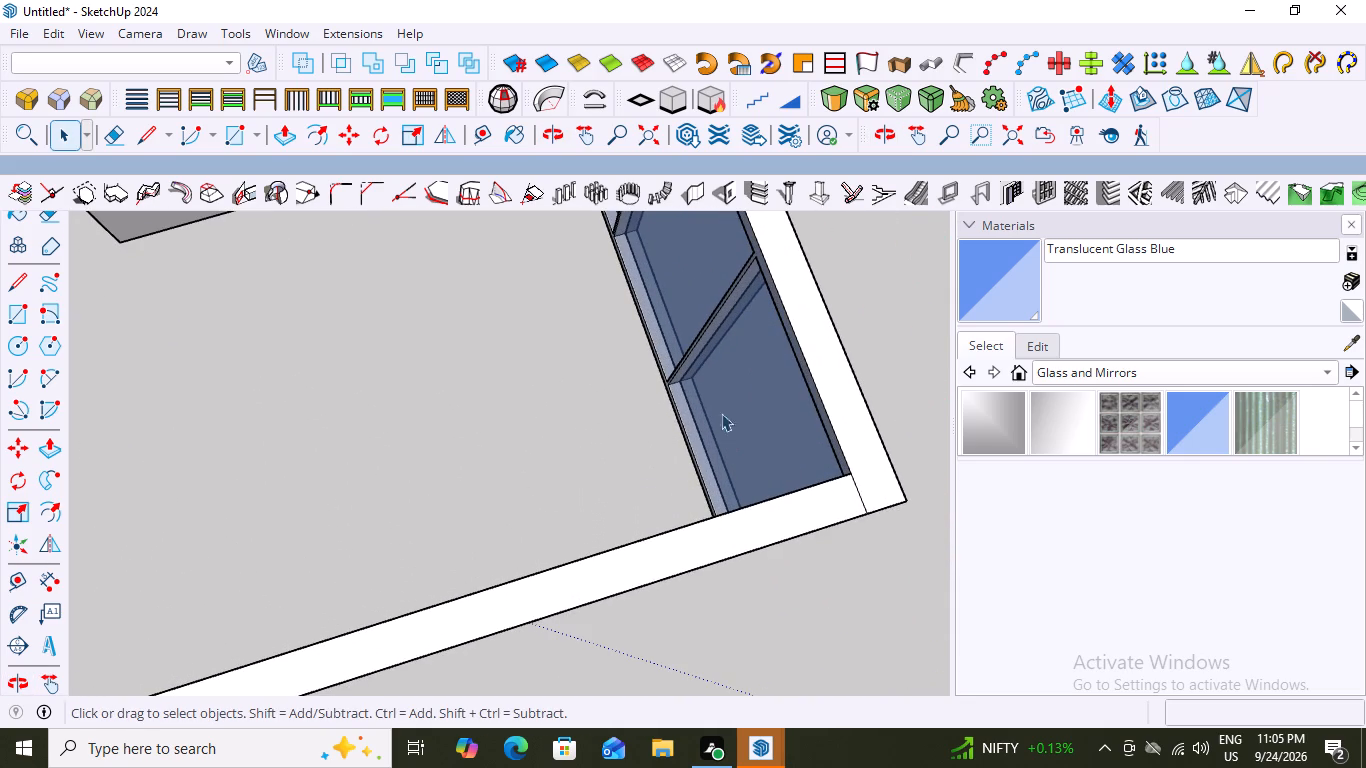
{"action": "scroll", "coordinate": [697, 385], "scroll_direction": "down", "scroll_amount": 7}
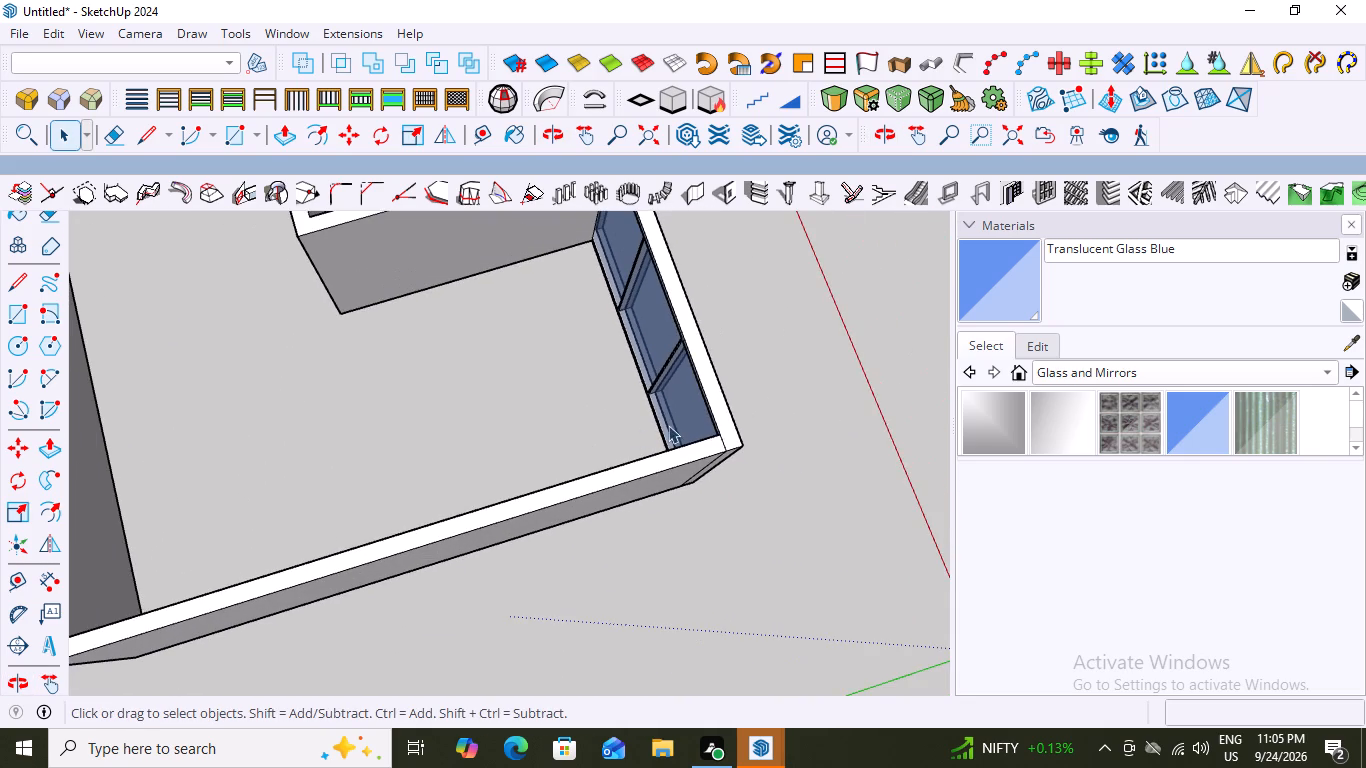
{"action": "scroll", "coordinate": [671, 424], "scroll_direction": "down", "scroll_amount": 9}
{"action": "scroll", "coordinate": [273, 282], "scroll_direction": "up", "scroll_amount": 3}
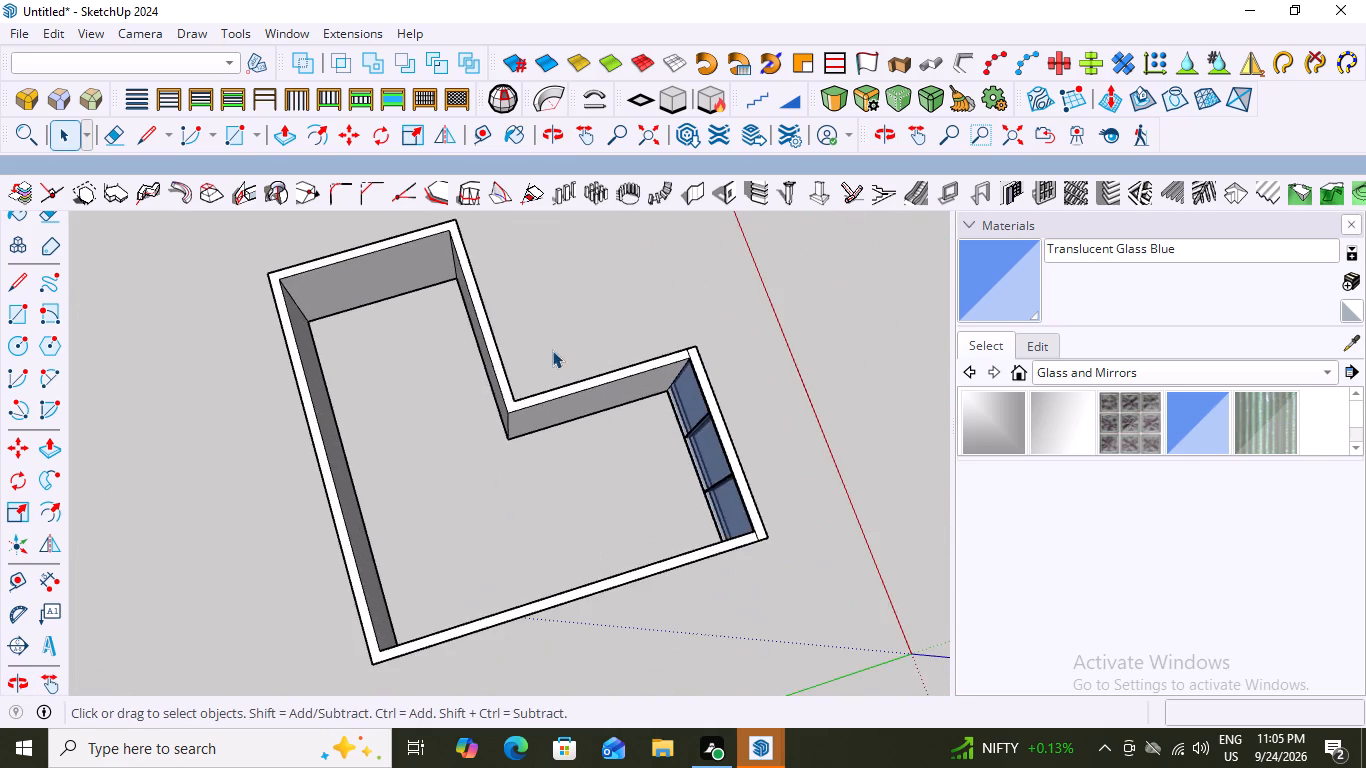
{"action": "middle_click_drag", "start_coordinate": [654, 397], "coordinate": [56, 304]}
{"action": "middle_click_drag", "start_coordinate": [407, 500], "coordinate": [316, 331]}
{"action": "scroll", "coordinate": [396, 569], "scroll_direction": "up", "scroll_amount": 1}
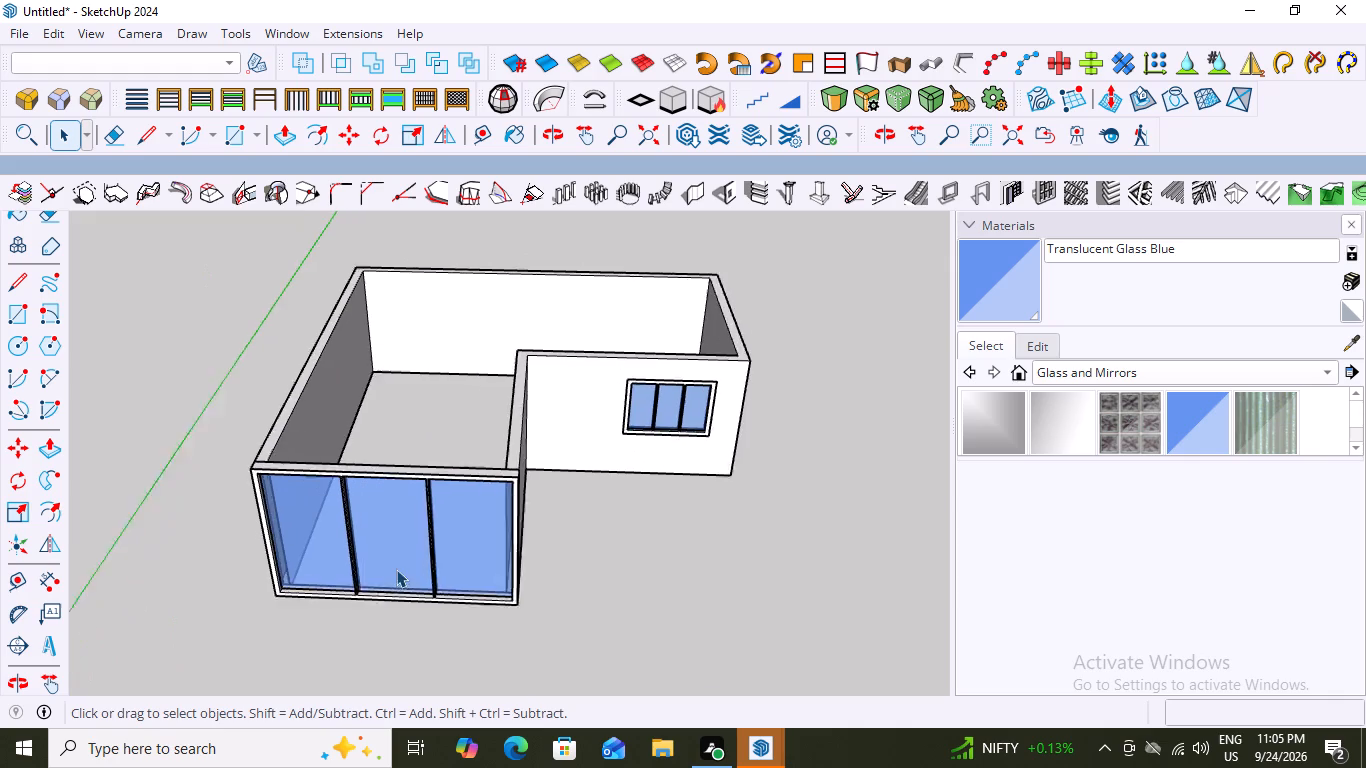
{"action": "scroll", "coordinate": [396, 569], "scroll_direction": "up", "scroll_amount": 4}
{"action": "middle_click_drag", "start_coordinate": [416, 579], "coordinate": [446, 491]}
{"action": "scroll", "coordinate": [436, 545], "scroll_direction": "down", "scroll_amount": 1}
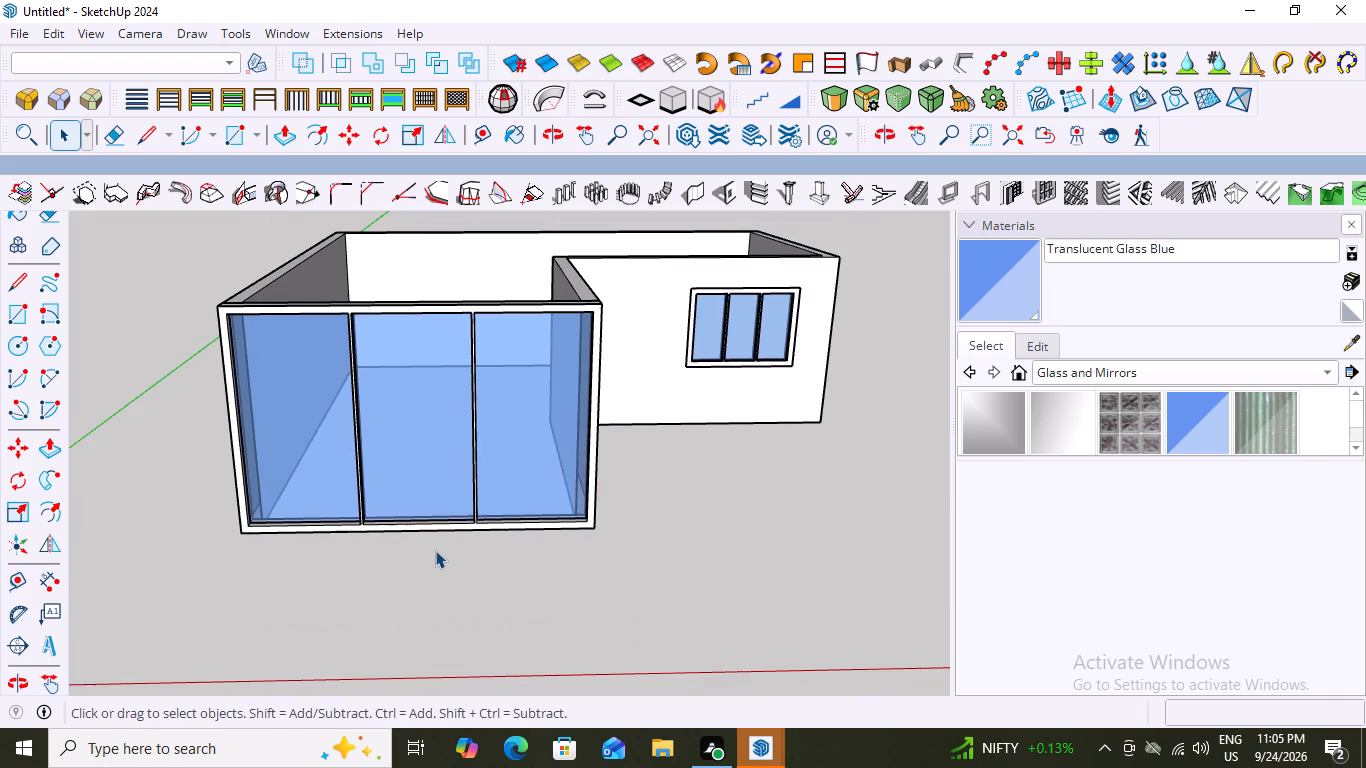
Undo the Translucent Glass Blue painting of the front wall and the creation of its three-column panel.
{"action": "key", "text": "ctrl+z"}
{"action": "key", "text": "ctrl+z"}
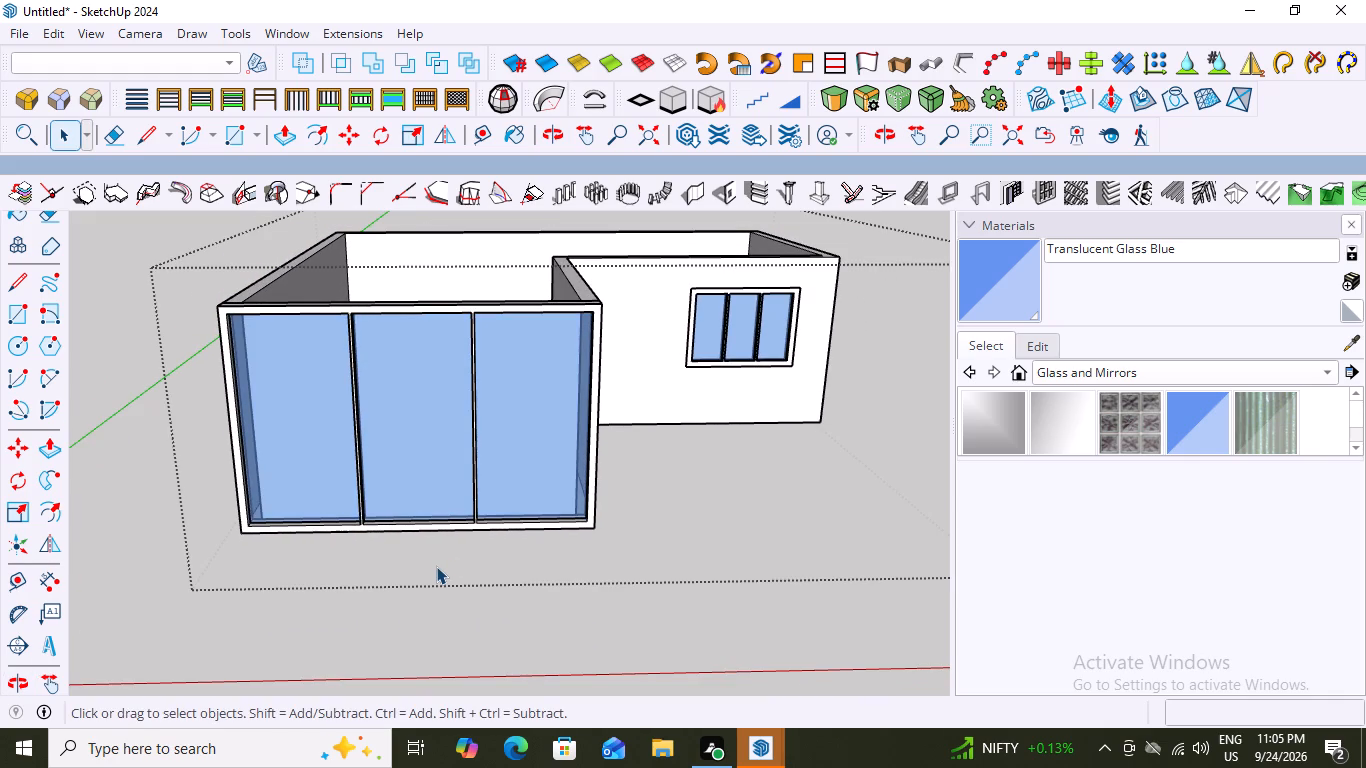
{"action": "key", "text": "ctrl+z"}
{"action": "key", "text": "ctrl+z"}
{"action": "key", "text": "ctrl+z"}
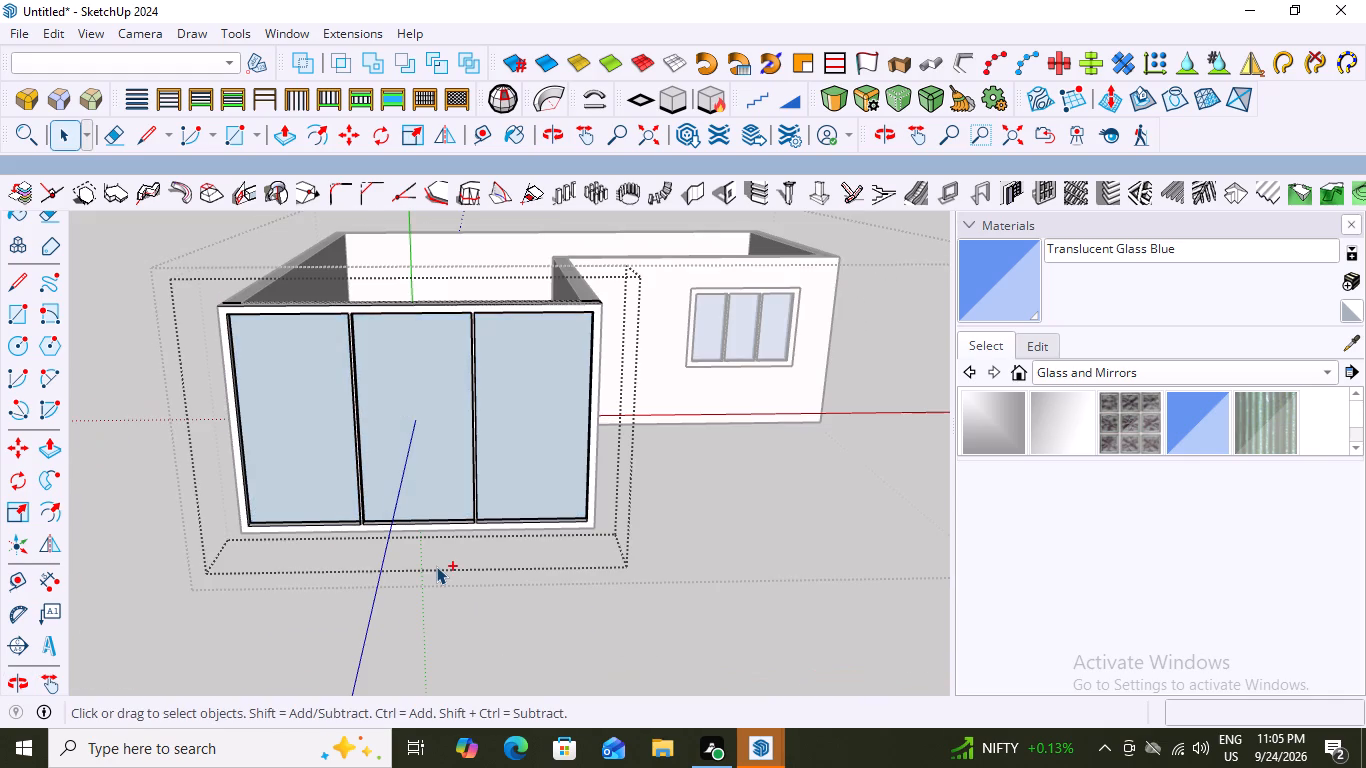
{"action": "key", "text": "ctrl+z"}
{"action": "key", "text": "ctrl+z"}
{"action": "scroll", "coordinate": [541, 494], "scroll_direction": "down", "scroll_amount": 4}
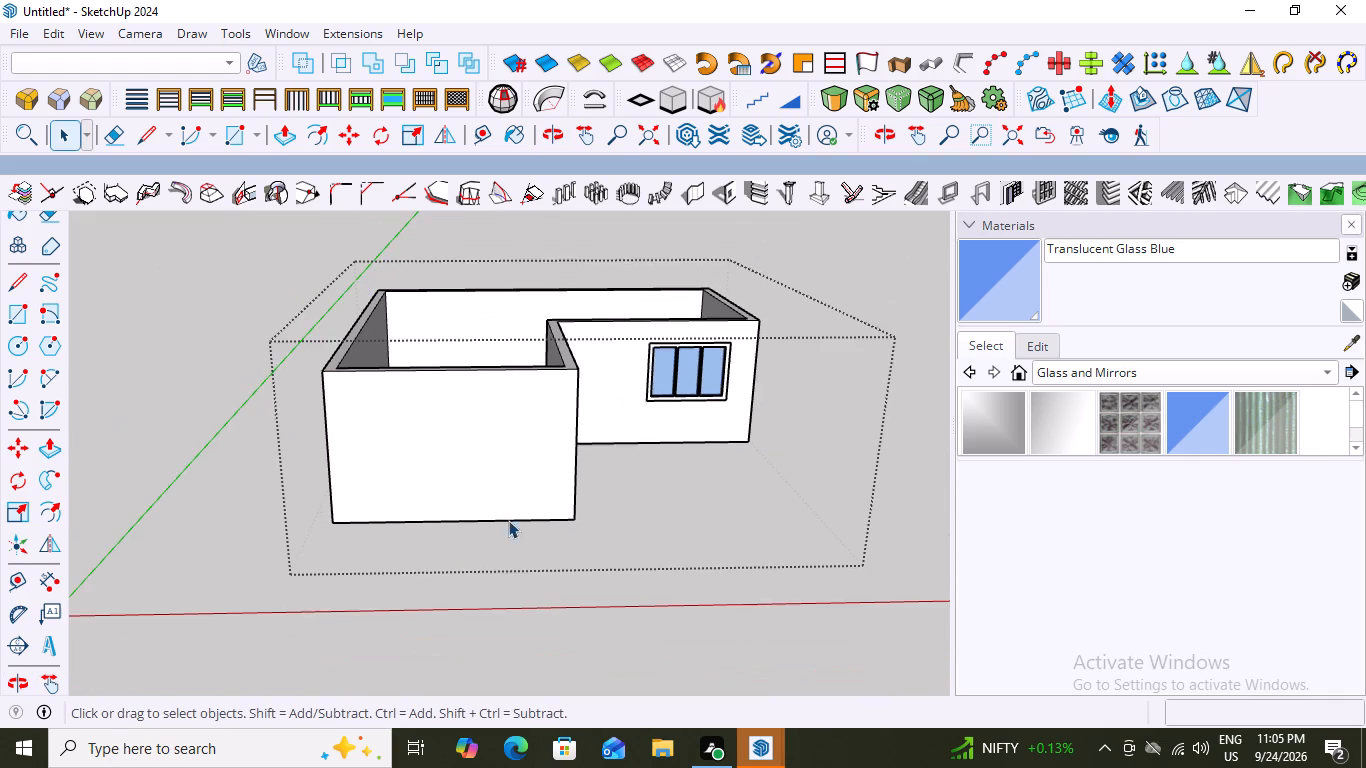
Undo the window's Translucent Glass Blue painting and its three-column panel, back to the plain rectangle on the recessed wall.
{"action": "scroll", "coordinate": [696, 417], "scroll_direction": "up", "scroll_amount": 10}
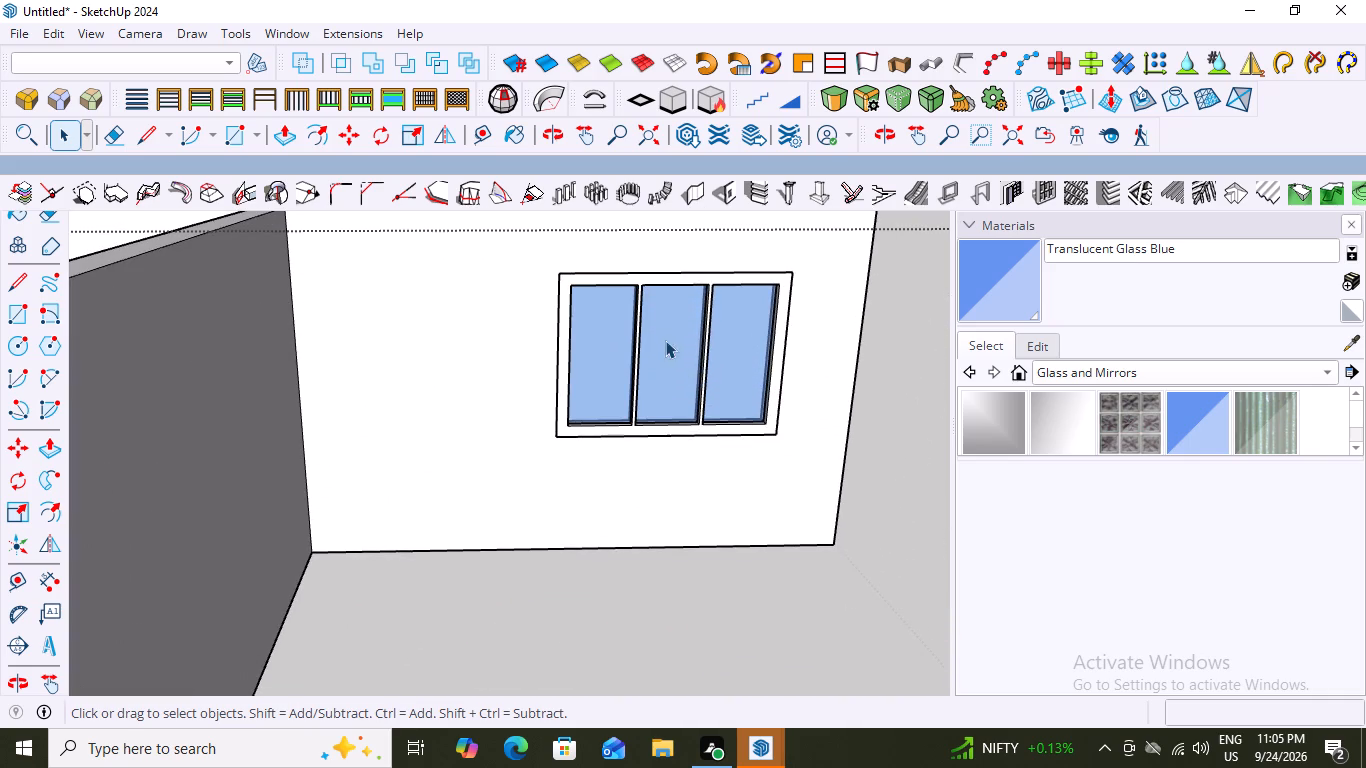
{"action": "middle_click_drag", "start_coordinate": [719, 370], "coordinate": [687, 387]}
{"action": "scroll", "coordinate": [644, 393], "scroll_direction": "up", "scroll_amount": 2}
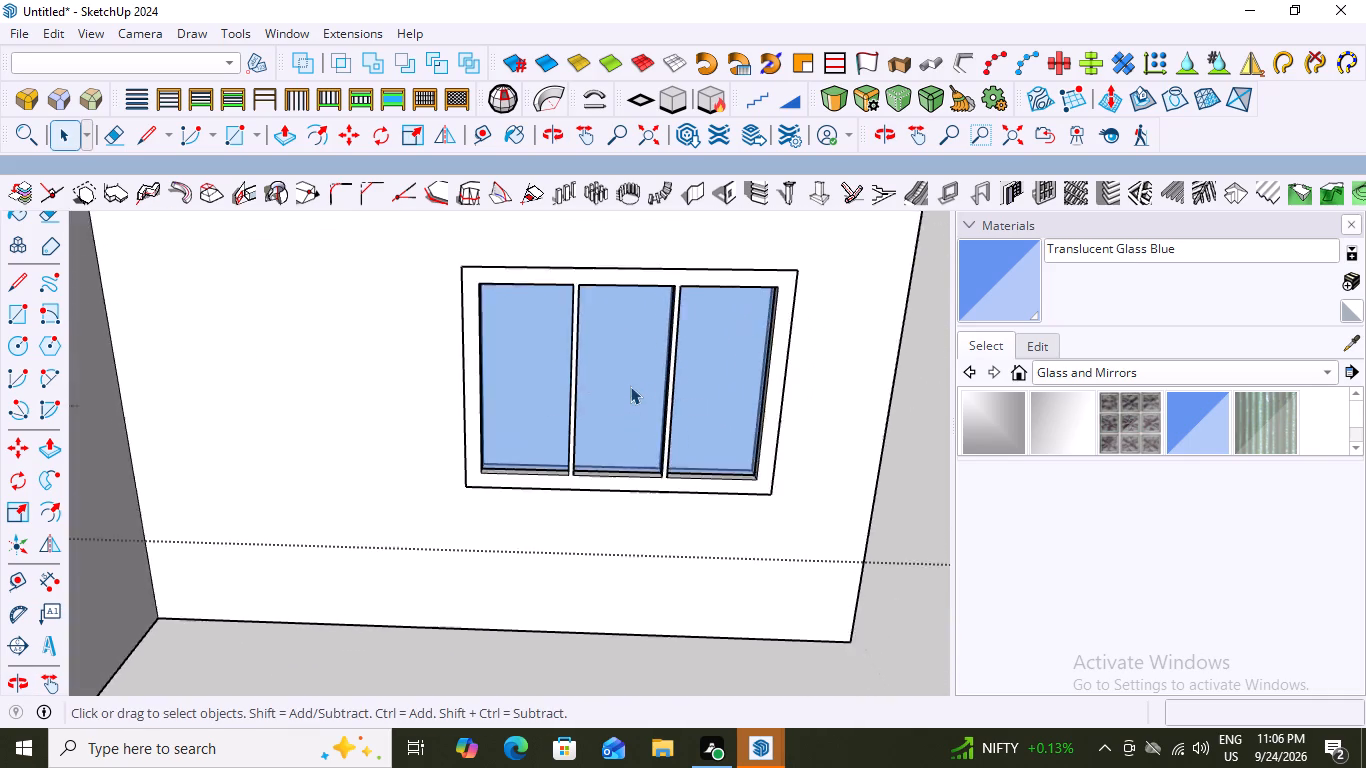
{"action": "scroll", "coordinate": [630, 386], "scroll_direction": "up", "scroll_amount": 5}
{"action": "scroll", "coordinate": [637, 380], "scroll_direction": "down", "scroll_amount": 4}
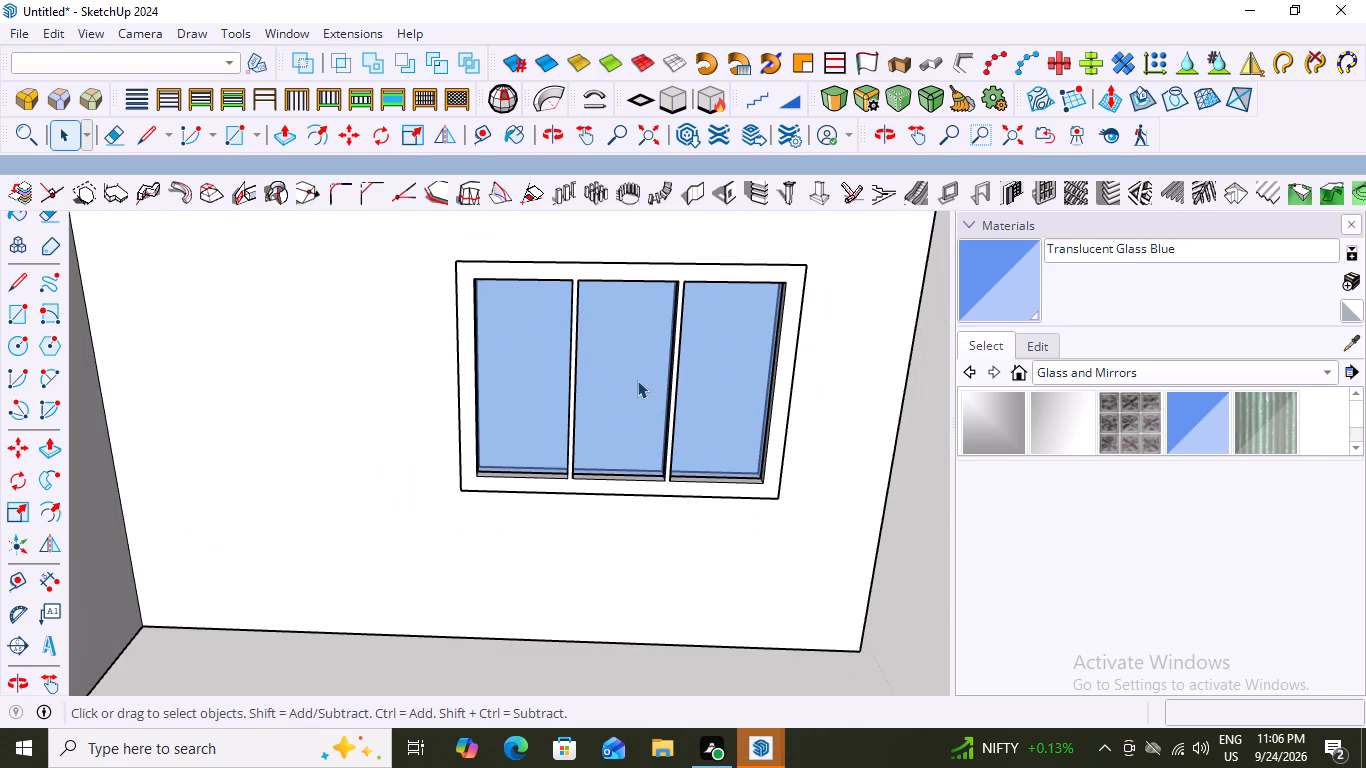
{"action": "scroll", "coordinate": [637, 380], "scroll_direction": "down", "scroll_amount": 14}
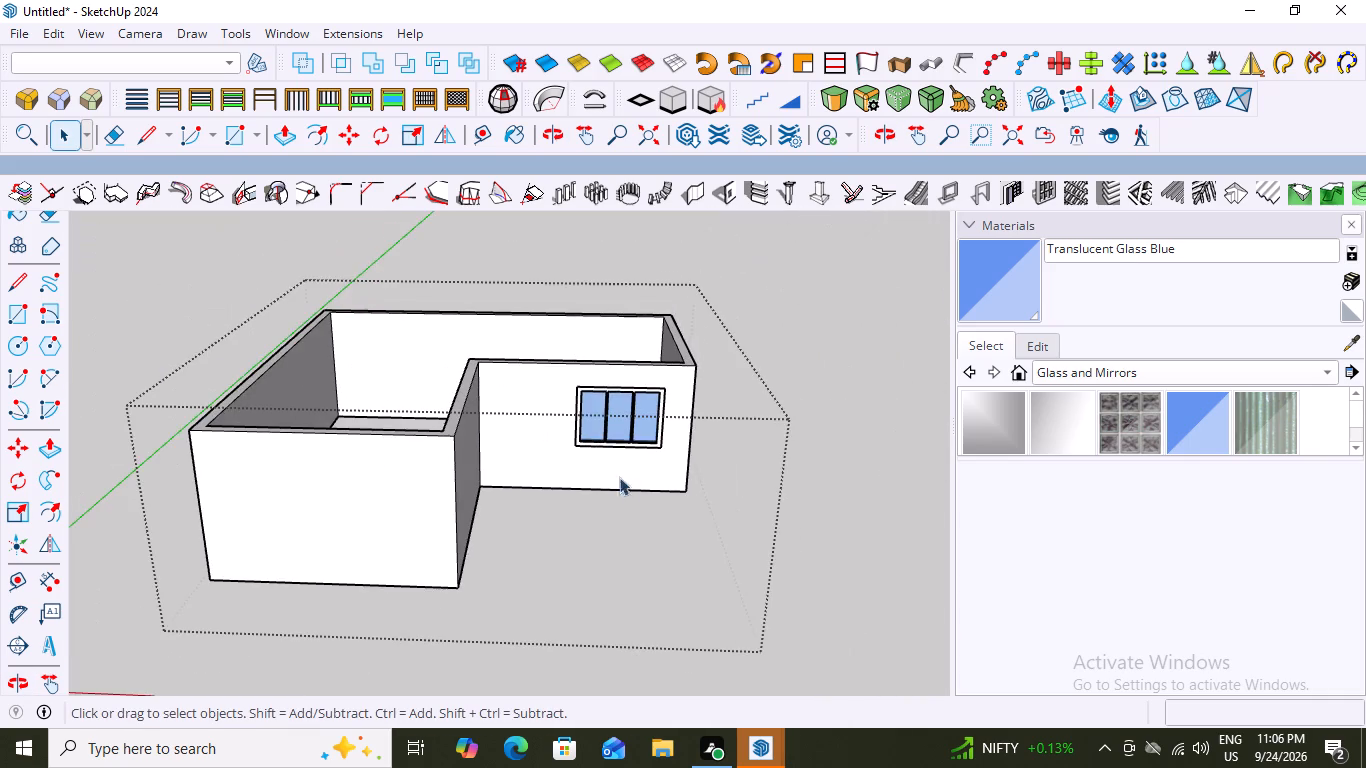
{"action": "middle_click_drag", "start_coordinate": [669, 452], "coordinate": [687, 393]}
{"action": "scroll", "coordinate": [687, 393], "scroll_direction": "up", "scroll_amount": 1}
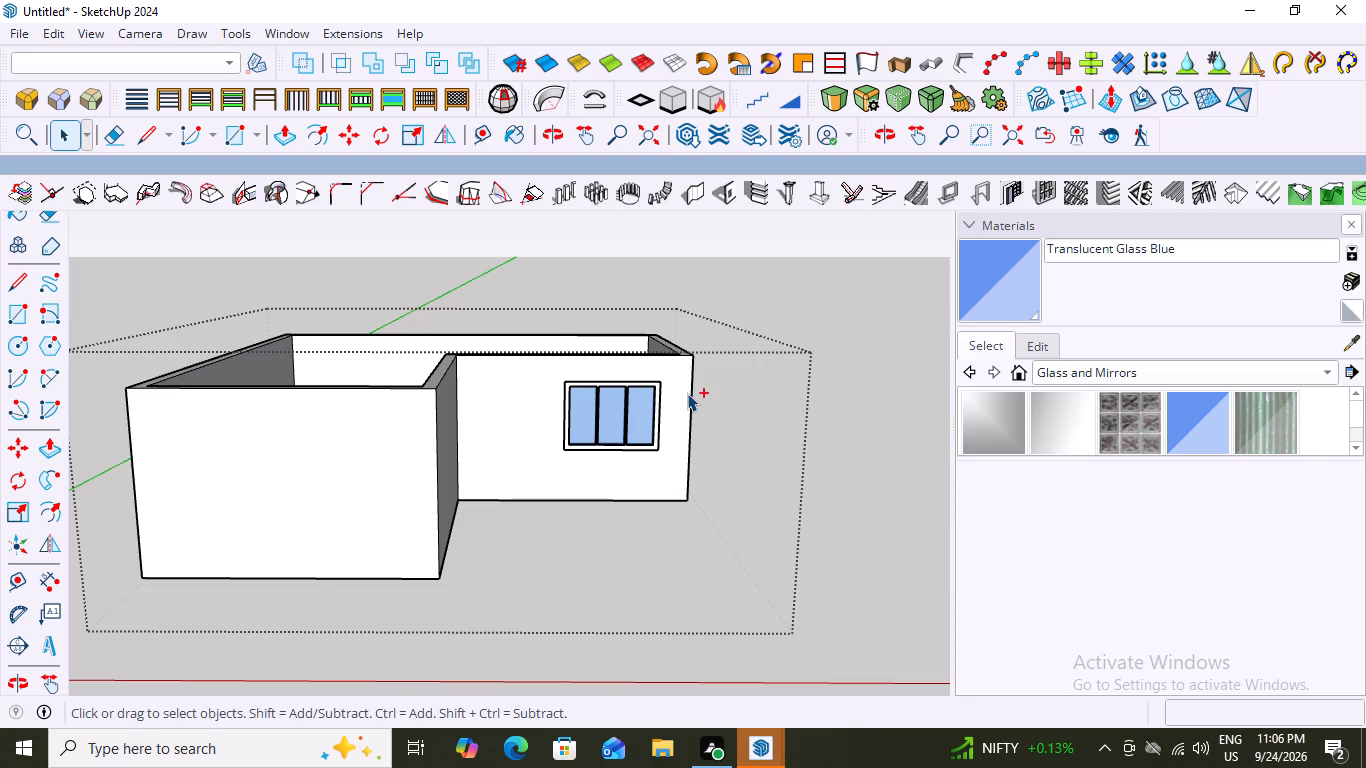
{"action": "key", "text": "ctrl+z"}
{"action": "key", "text": "ctrl+z"}
{"action": "key", "text": "ctrl+z"}
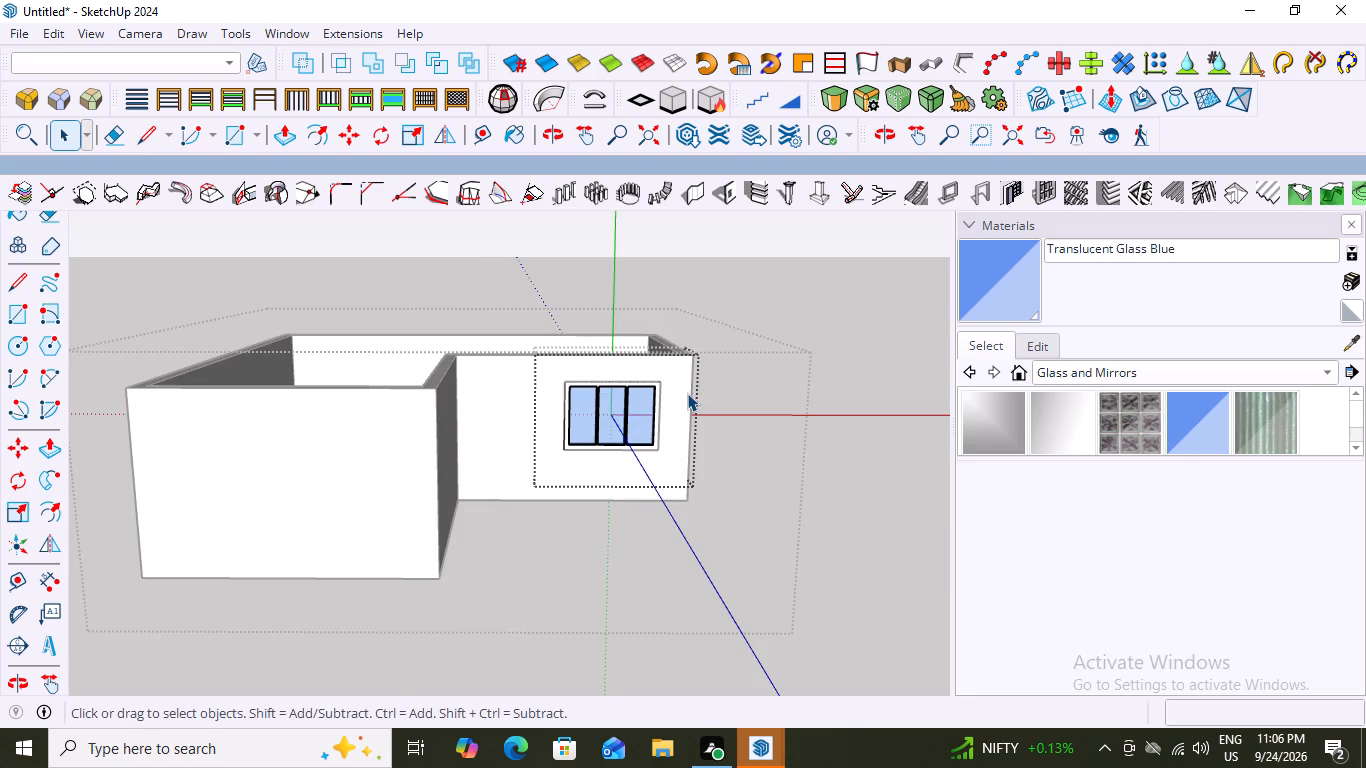
{"action": "key", "text": "ctrl+z"}
{"action": "key", "text": "ctrl+z"}
{"action": "key", "text": "ctrl+z"}
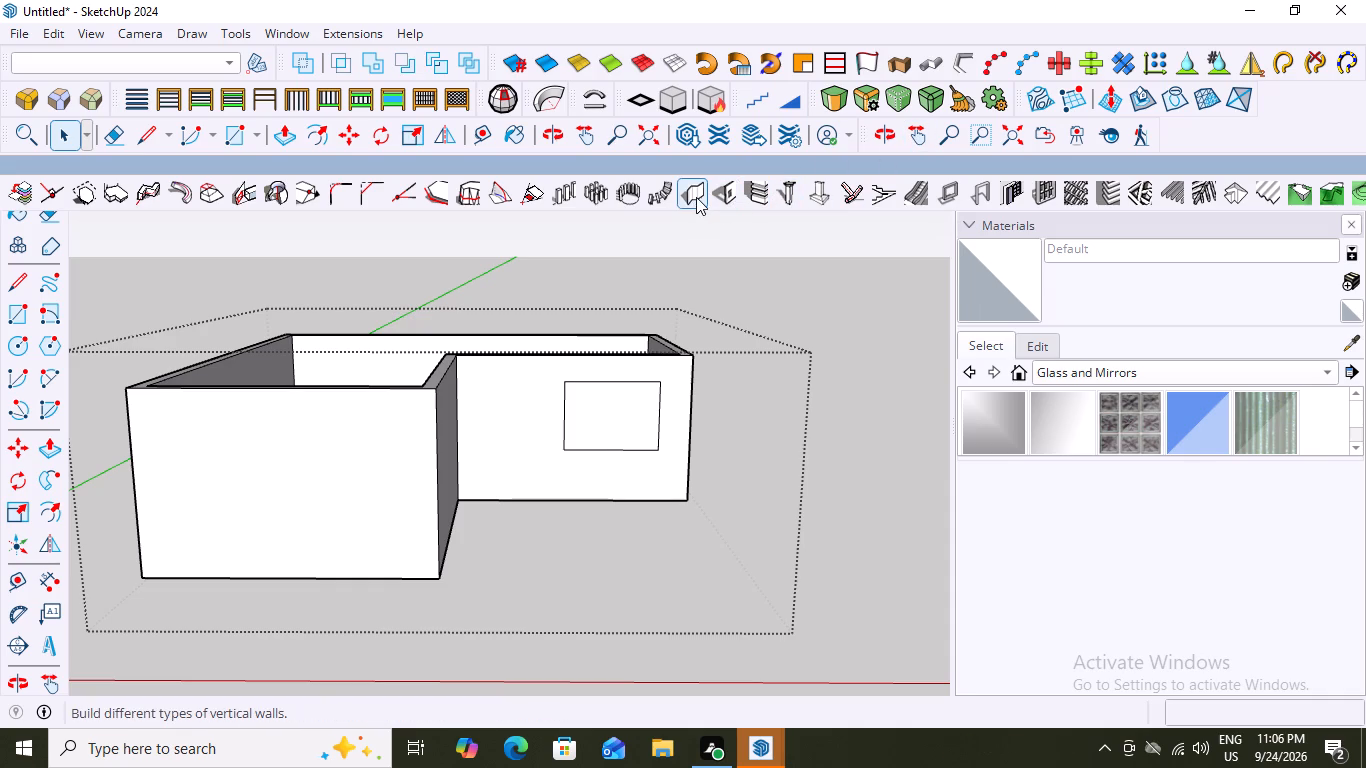
Create a rectangular-frame panel on the window rectangle with 1 row, 3 columns, 9" frame depth, 3 15/16" frame width, 1 3/16" dividers and back location.
{"action": "left_click", "coordinate": [1048, 186]}
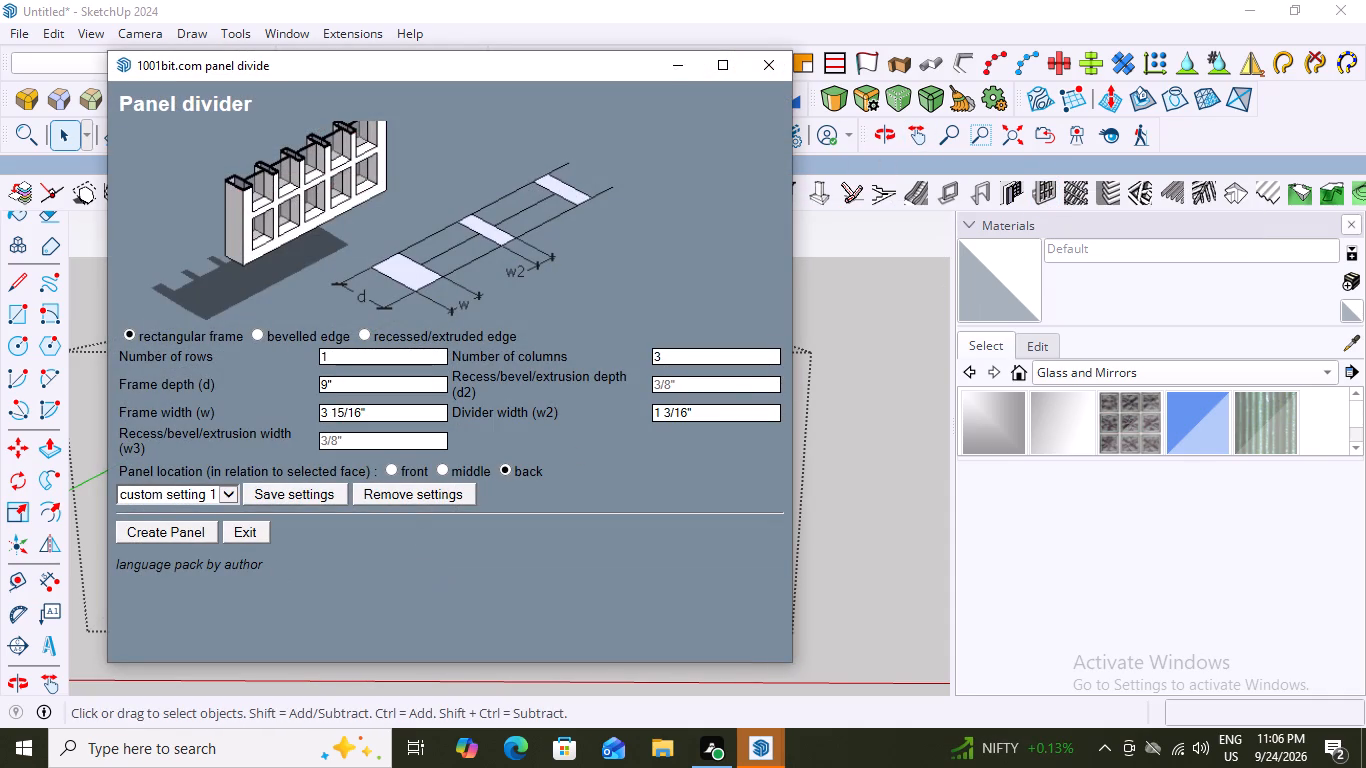
{"action": "left_click", "coordinate": [157, 528]}
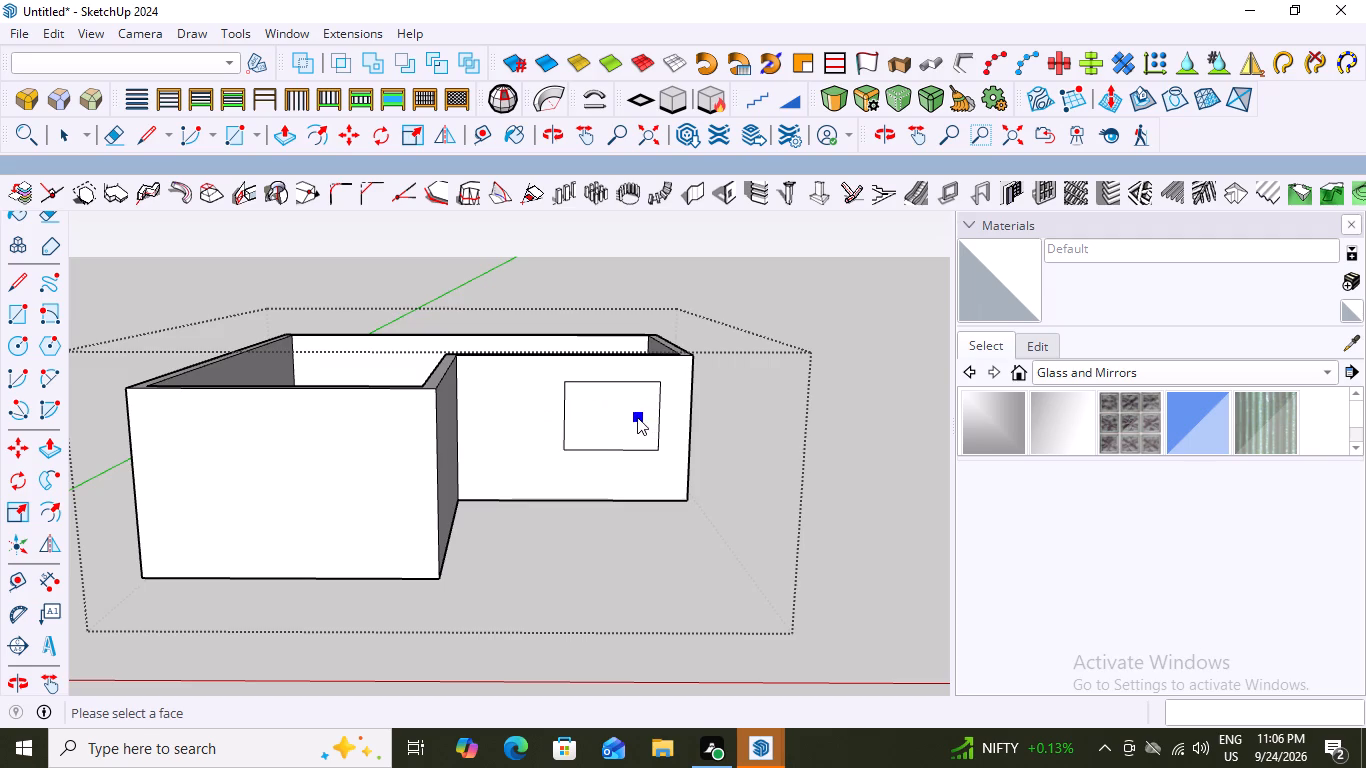
{"action": "double_click", "coordinate": [637, 417]}
{"action": "scroll", "coordinate": [643, 441], "scroll_direction": "up", "scroll_amount": 17}
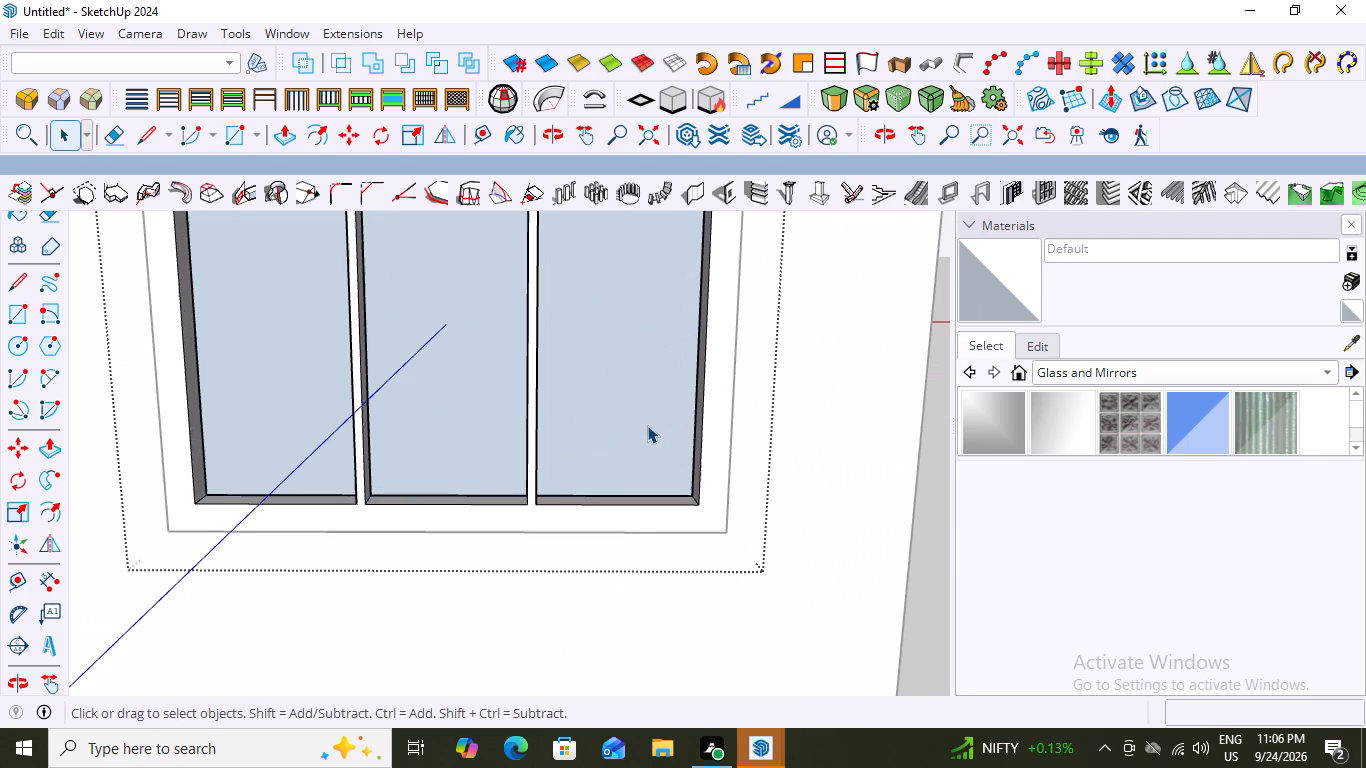
{"action": "scroll", "coordinate": [647, 425], "scroll_direction": "down", "scroll_amount": 9}
{"action": "key", "text": "space"}
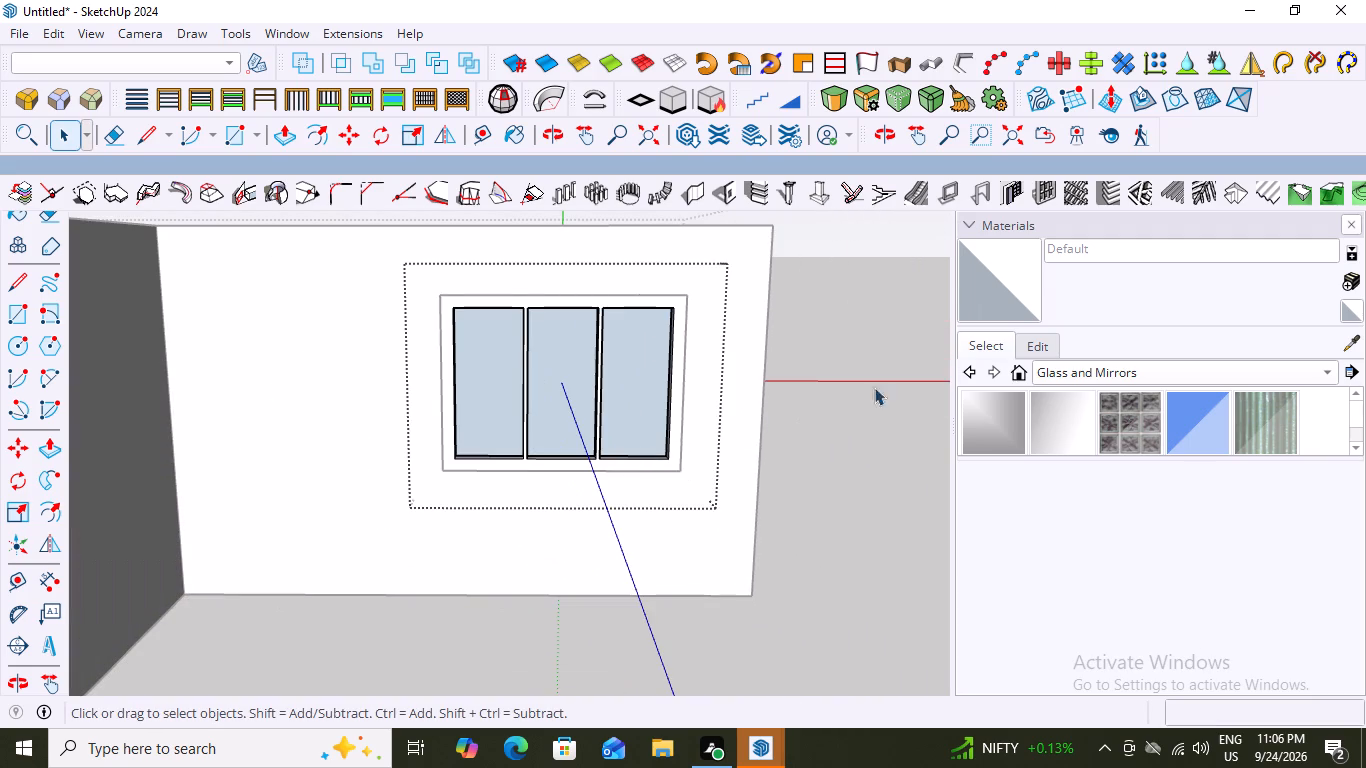
{"action": "scroll", "coordinate": [729, 407], "scroll_direction": "down", "scroll_amount": 4}
{"action": "left_click", "coordinate": [821, 258]}
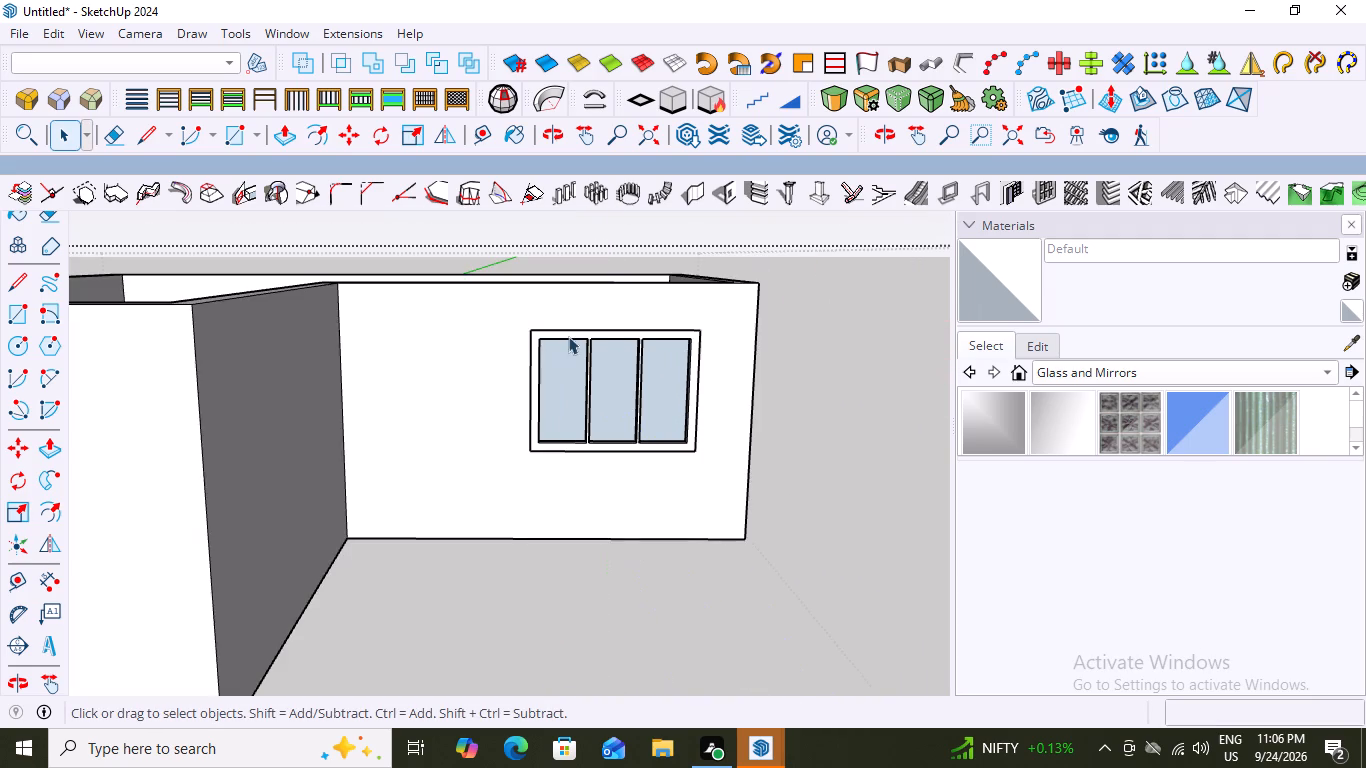
Examine the new window panel from inside the room and from outside to check how it sits in the wall.
{"action": "middle_click_drag", "start_coordinate": [543, 339], "coordinate": [1135, 445]}
{"action": "scroll", "coordinate": [759, 323], "scroll_direction": "up", "scroll_amount": 8}
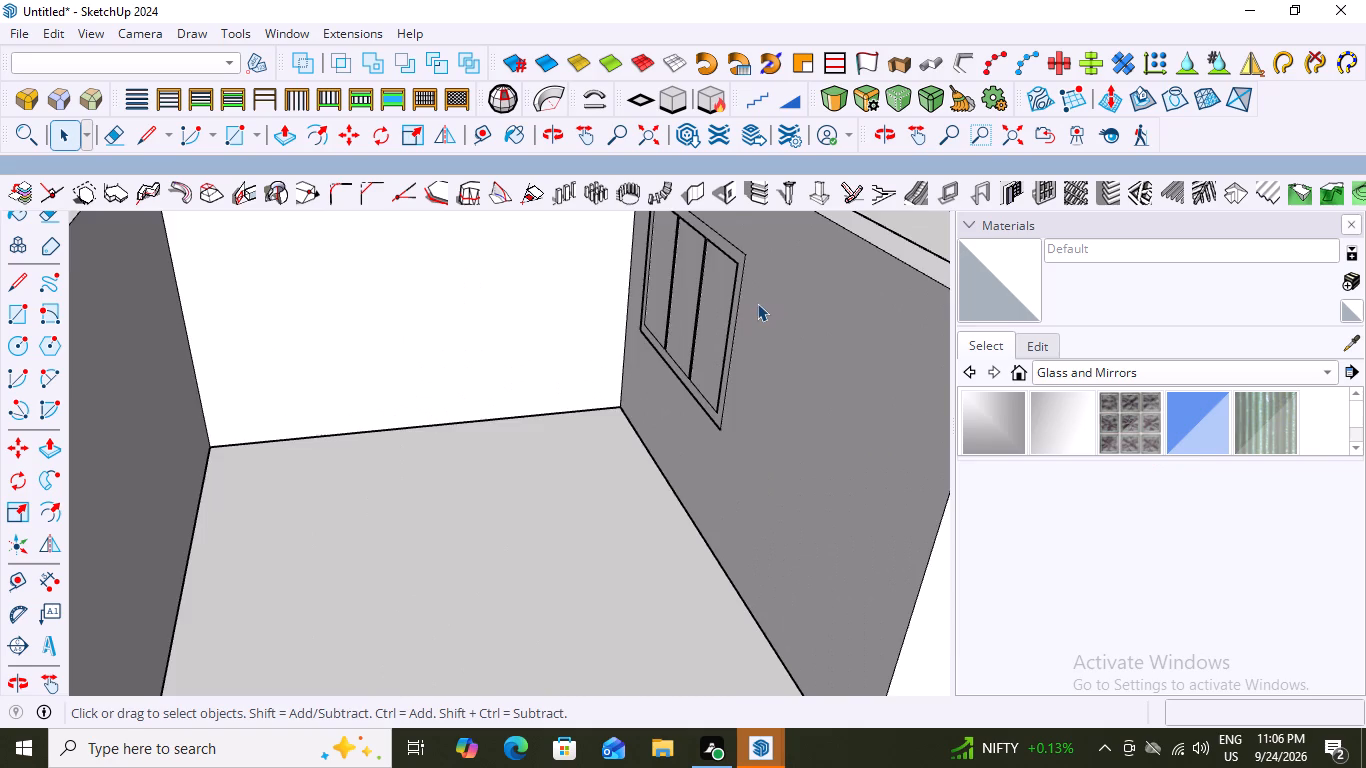
{"action": "scroll", "coordinate": [757, 303], "scroll_direction": "up", "scroll_amount": 6}
{"action": "scroll", "coordinate": [571, 373], "scroll_direction": "down", "scroll_amount": 14}
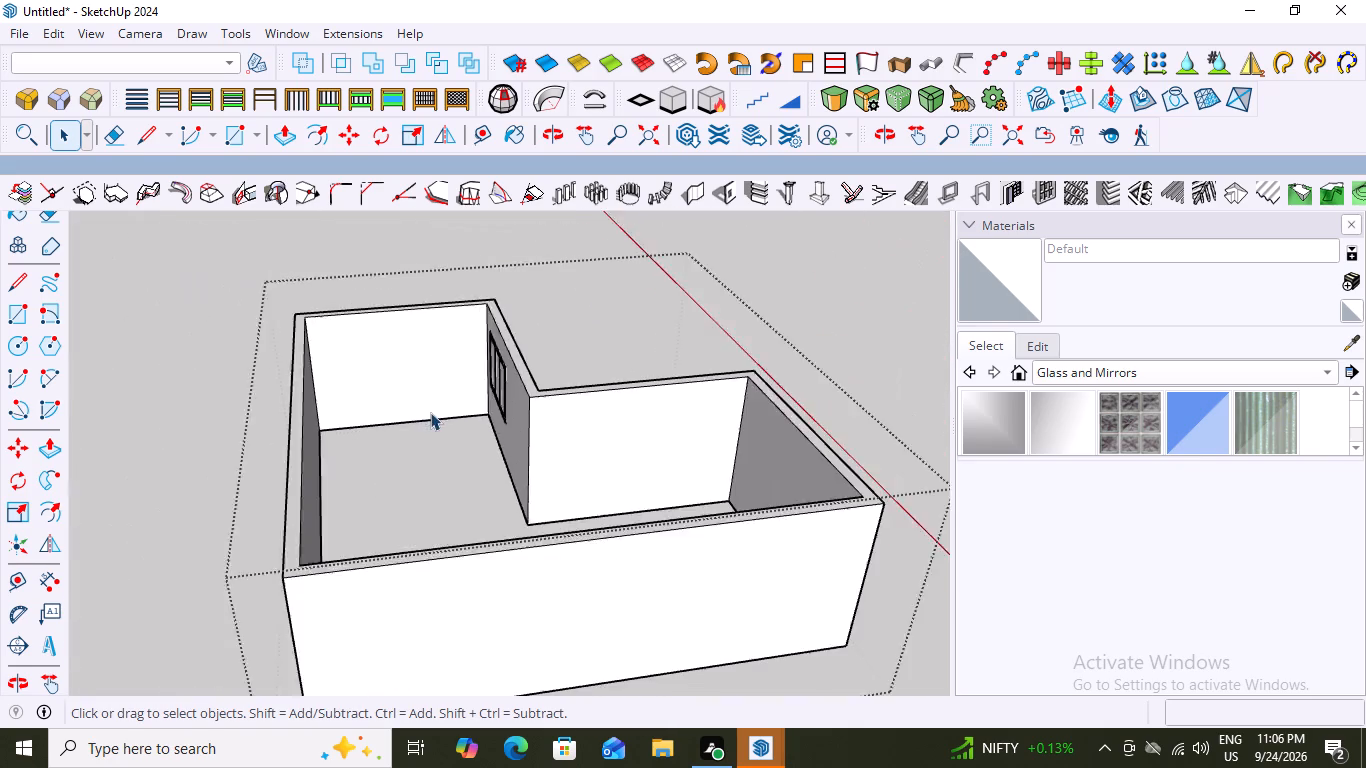
{"action": "middle_click_drag", "start_coordinate": [672, 335], "coordinate": [138, 315]}
{"action": "scroll", "coordinate": [807, 463], "scroll_direction": "up", "scroll_amount": 3}
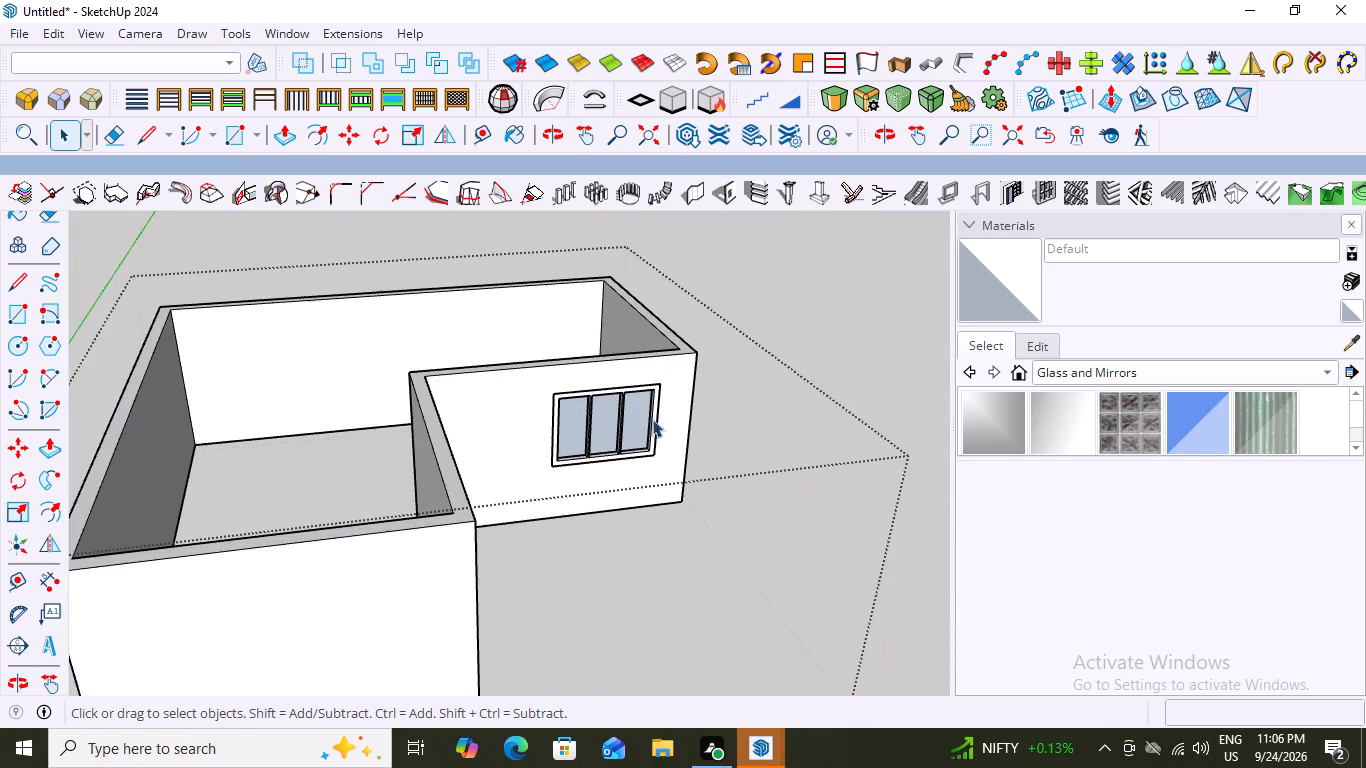
{"action": "scroll", "coordinate": [645, 440], "scroll_direction": "up", "scroll_amount": 3}
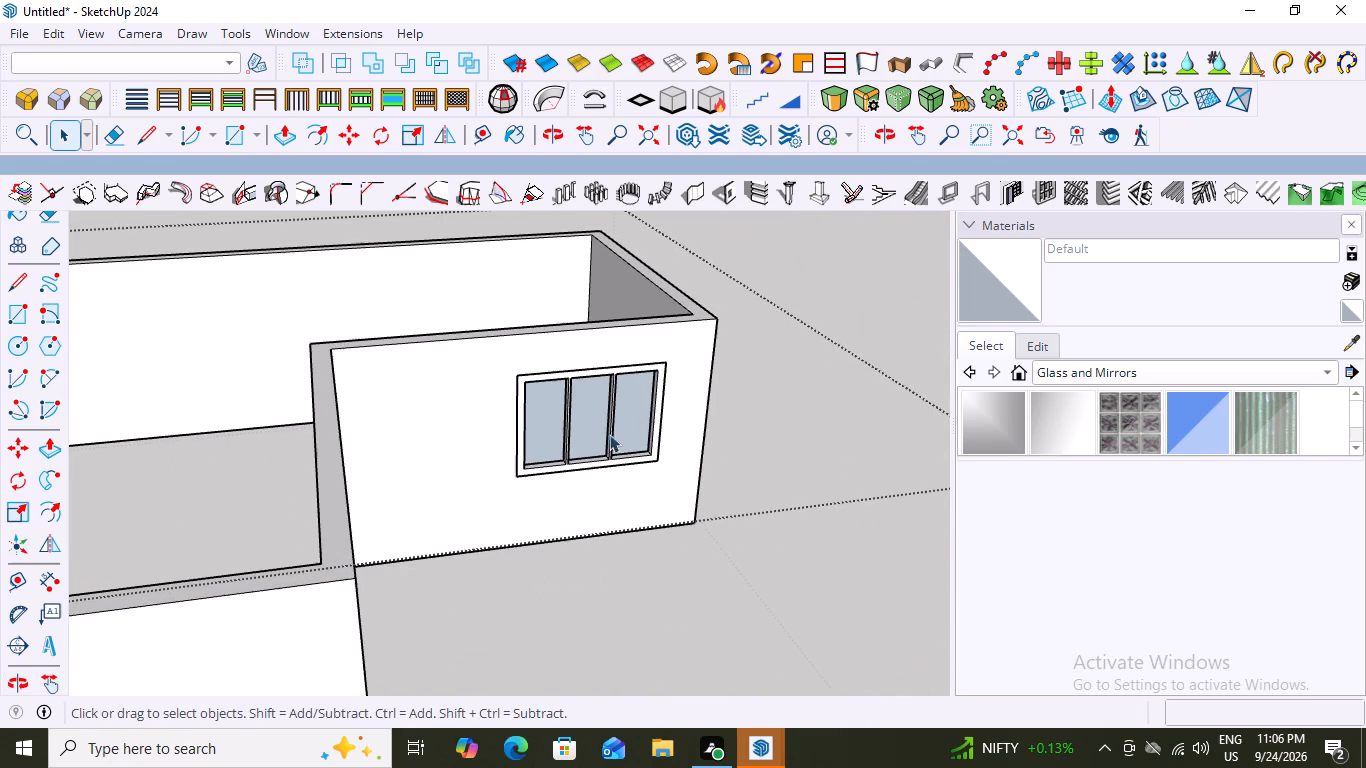
{"action": "scroll", "coordinate": [623, 431], "scroll_direction": "up", "scroll_amount": 3}
{"action": "middle_click_drag", "start_coordinate": [664, 418], "coordinate": [541, 422]}
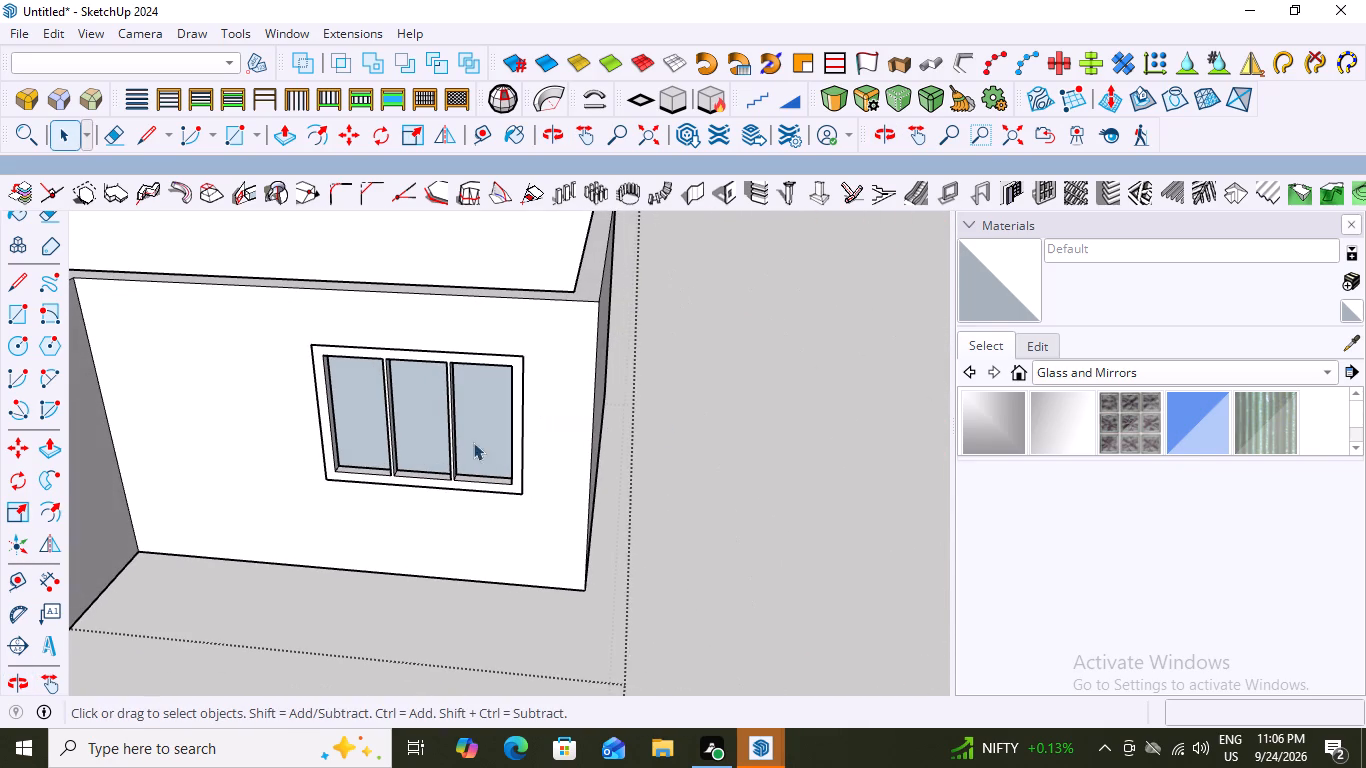
{"action": "scroll", "coordinate": [423, 434], "scroll_direction": "down", "scroll_amount": 3}
{"action": "scroll", "coordinate": [600, 371], "scroll_direction": "down", "scroll_amount": 10}
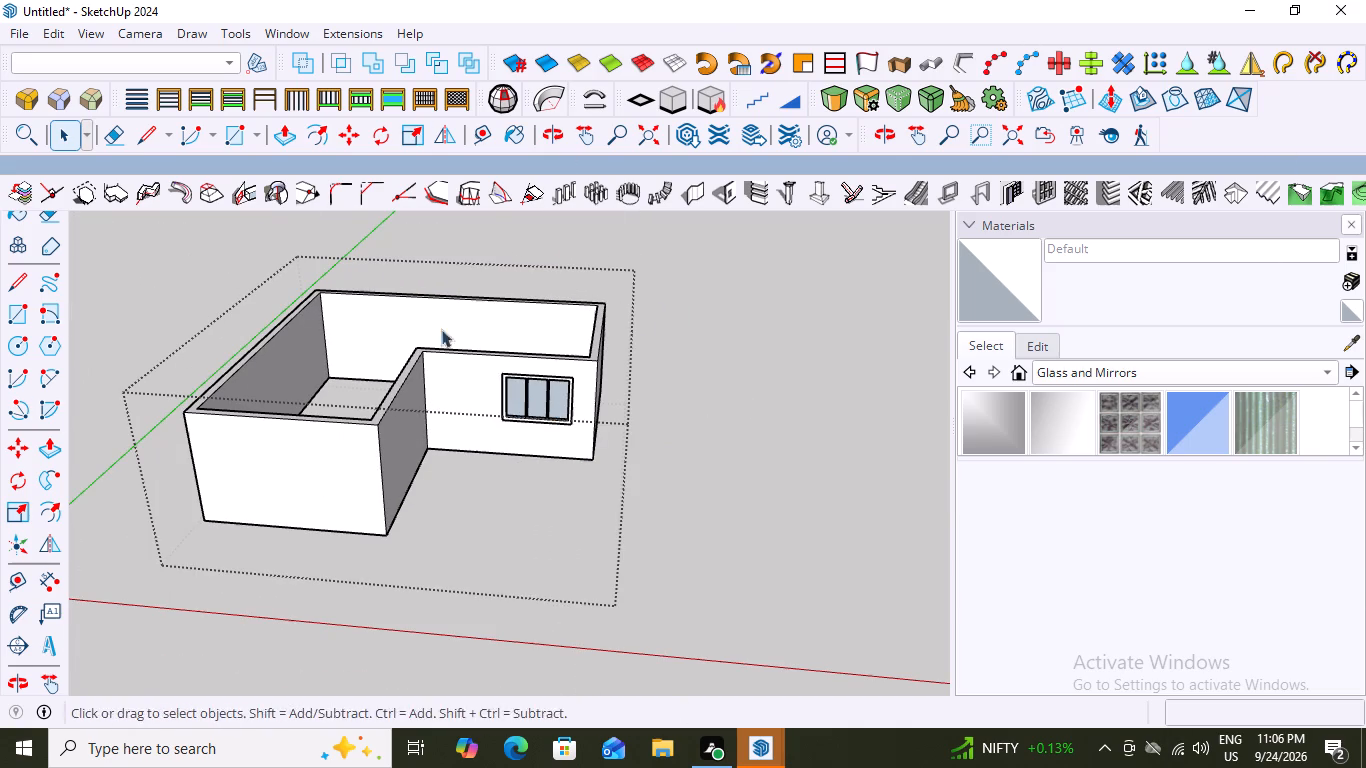
Open the window panel's nested pane group and paint all three panes with Translucent Glass Blue.
{"action": "middle_click_drag", "start_coordinate": [513, 346], "coordinate": [568, 240]}
{"action": "scroll", "coordinate": [542, 435], "scroll_direction": "up", "scroll_amount": 8}
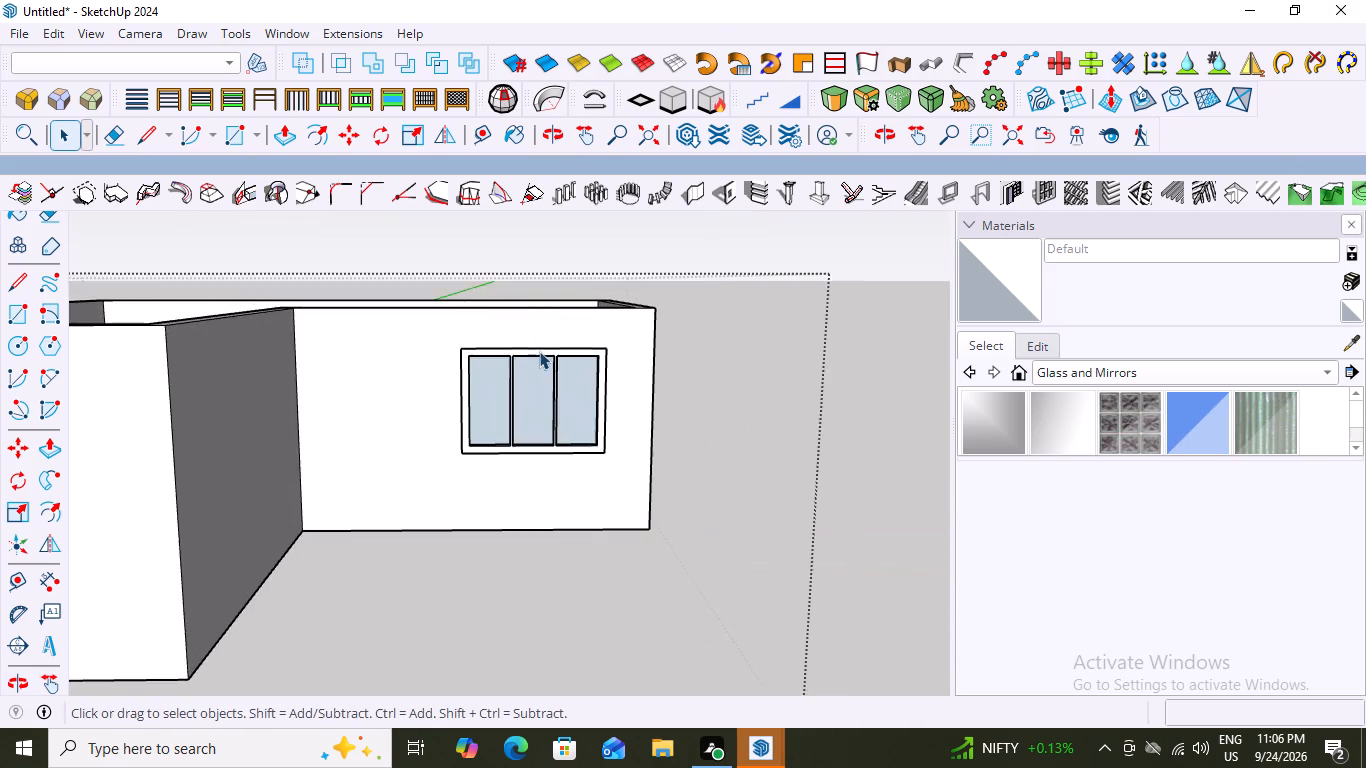
{"action": "scroll", "coordinate": [539, 351], "scroll_direction": "up", "scroll_amount": 6}
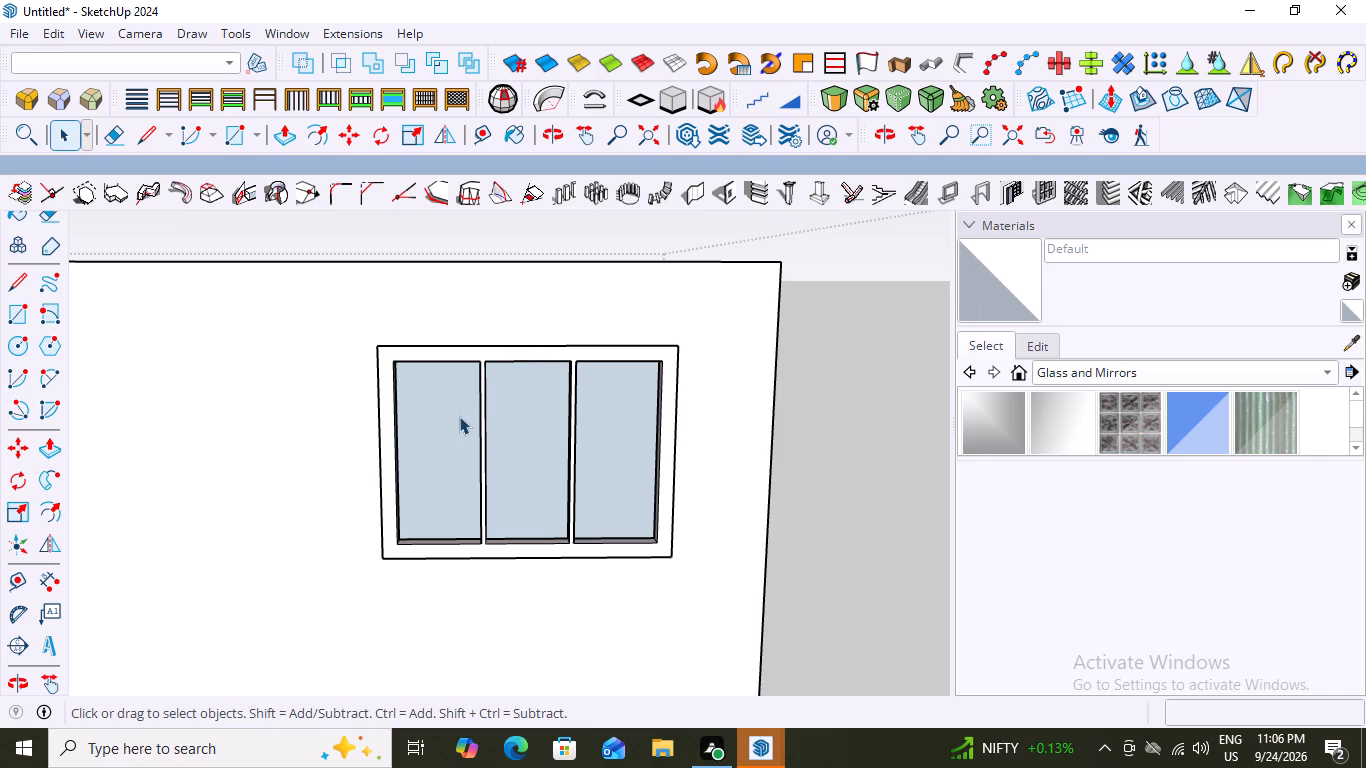
{"action": "double_click", "coordinate": [459, 417]}
{"action": "double_click", "coordinate": [459, 417]}
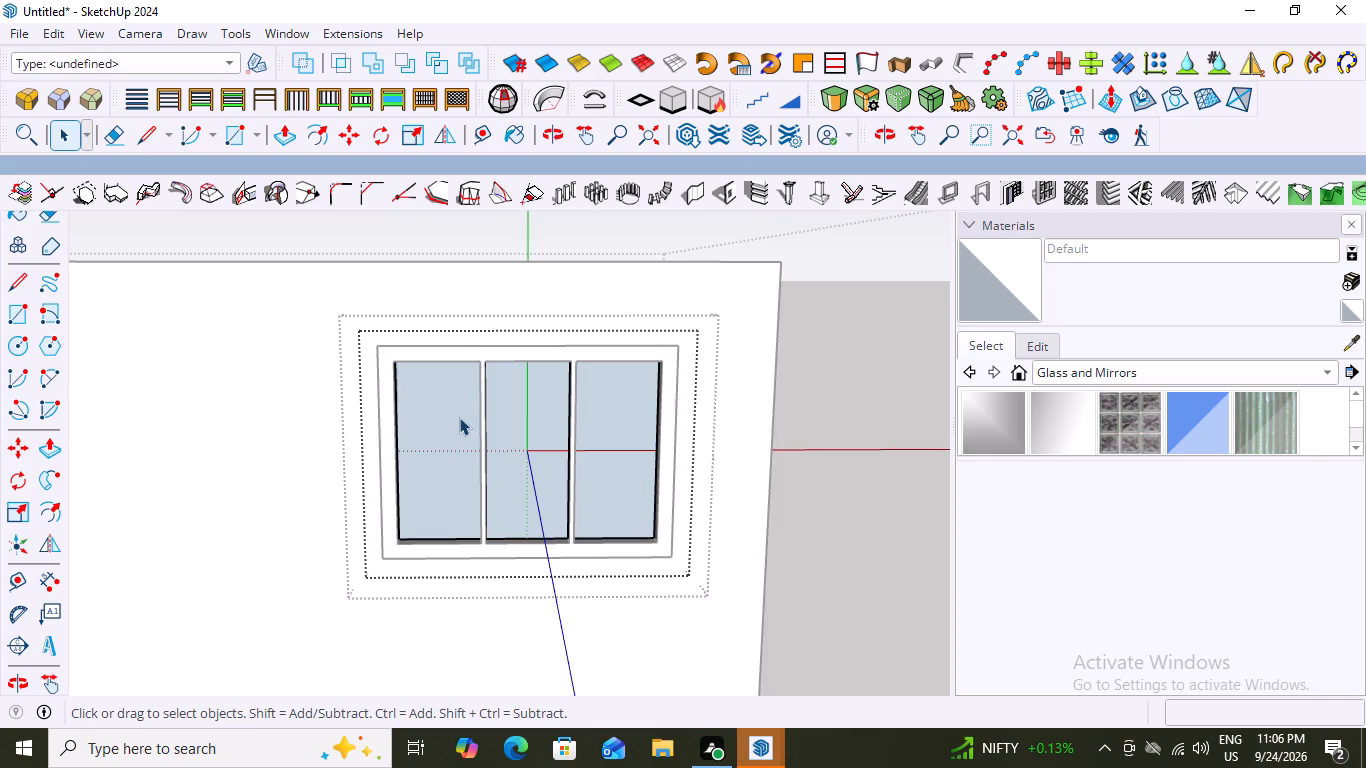
{"action": "left_click", "coordinate": [459, 417]}
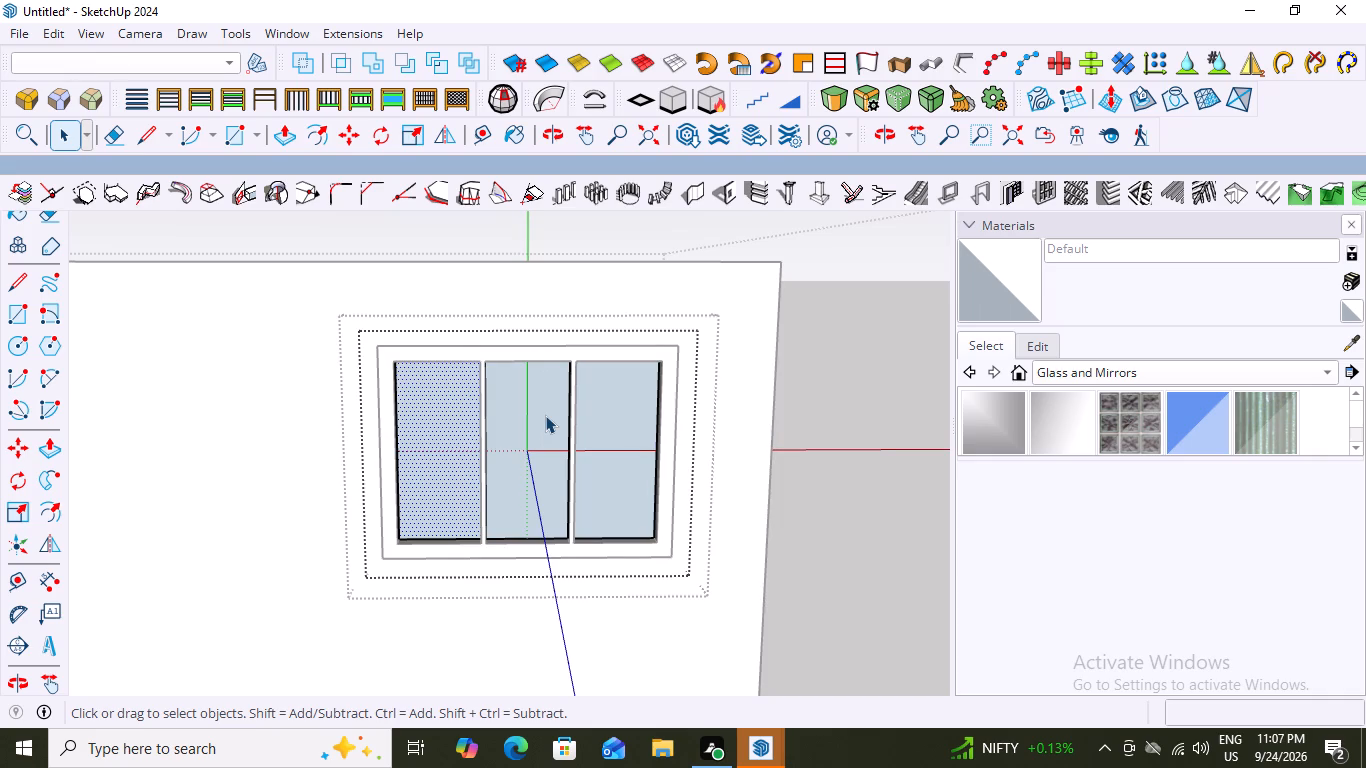
{"action": "left_click", "coordinate": [531, 415], "text": "shift"}
{"action": "left_click", "coordinate": [607, 416], "text": "shift"}
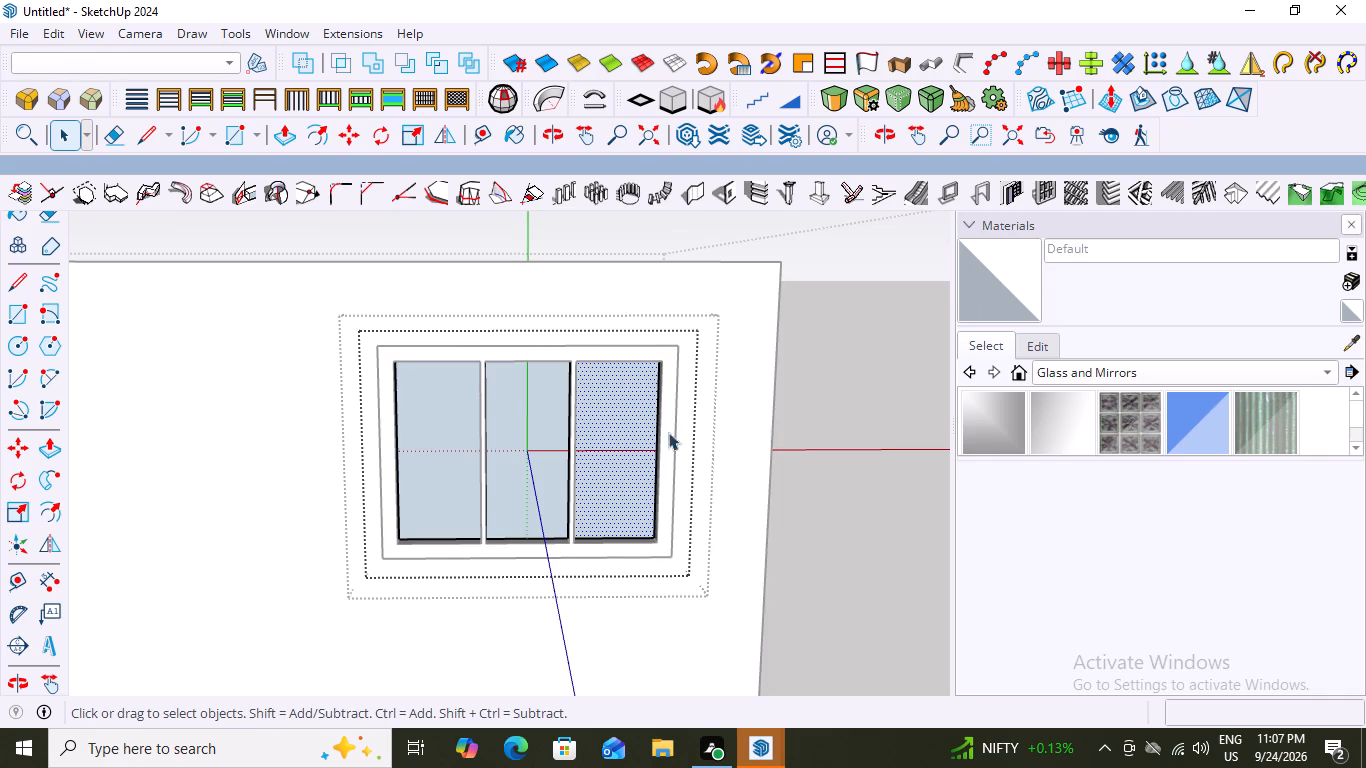
{"action": "left_click", "coordinate": [1207, 418]}
{"action": "left_click", "coordinate": [625, 423]}
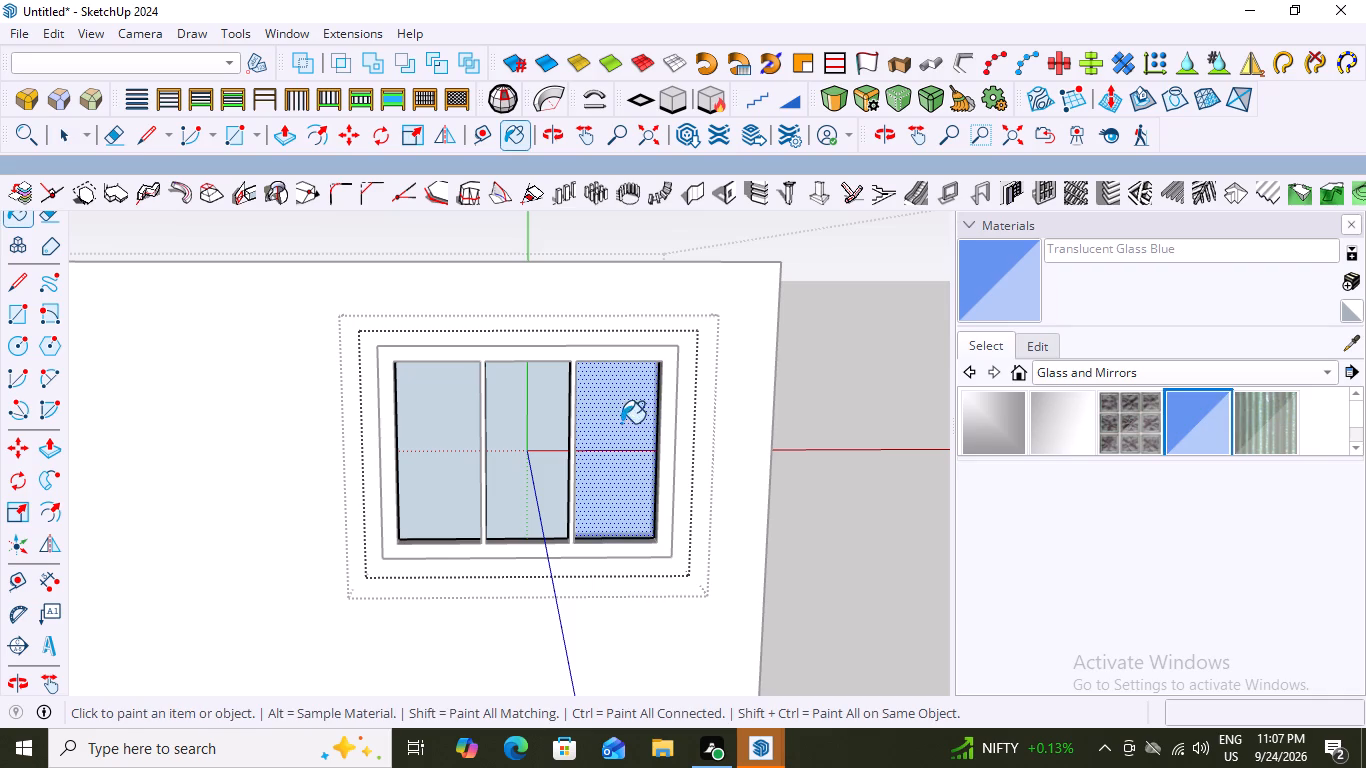
{"action": "left_click", "coordinate": [515, 425]}
{"action": "left_click", "coordinate": [429, 428]}
{"action": "scroll", "coordinate": [544, 441], "scroll_direction": "down", "scroll_amount": 8}
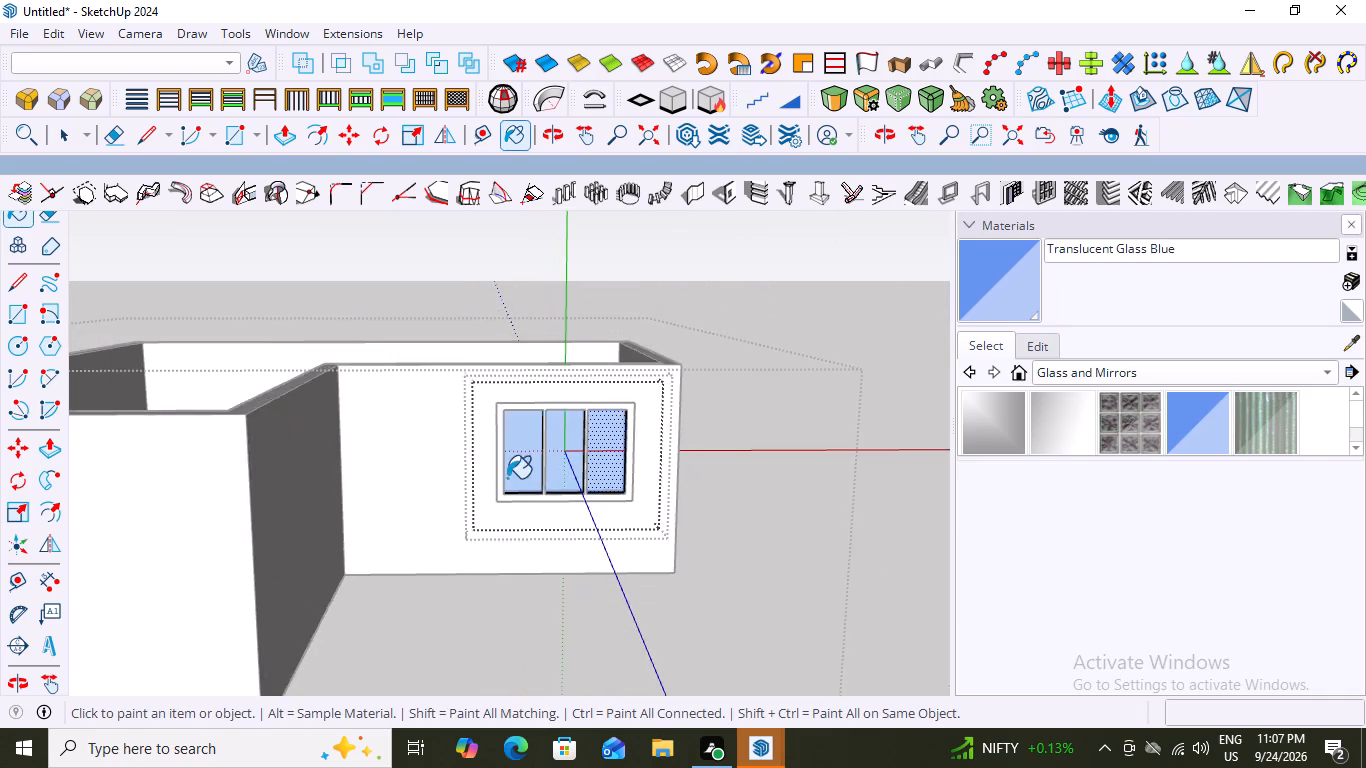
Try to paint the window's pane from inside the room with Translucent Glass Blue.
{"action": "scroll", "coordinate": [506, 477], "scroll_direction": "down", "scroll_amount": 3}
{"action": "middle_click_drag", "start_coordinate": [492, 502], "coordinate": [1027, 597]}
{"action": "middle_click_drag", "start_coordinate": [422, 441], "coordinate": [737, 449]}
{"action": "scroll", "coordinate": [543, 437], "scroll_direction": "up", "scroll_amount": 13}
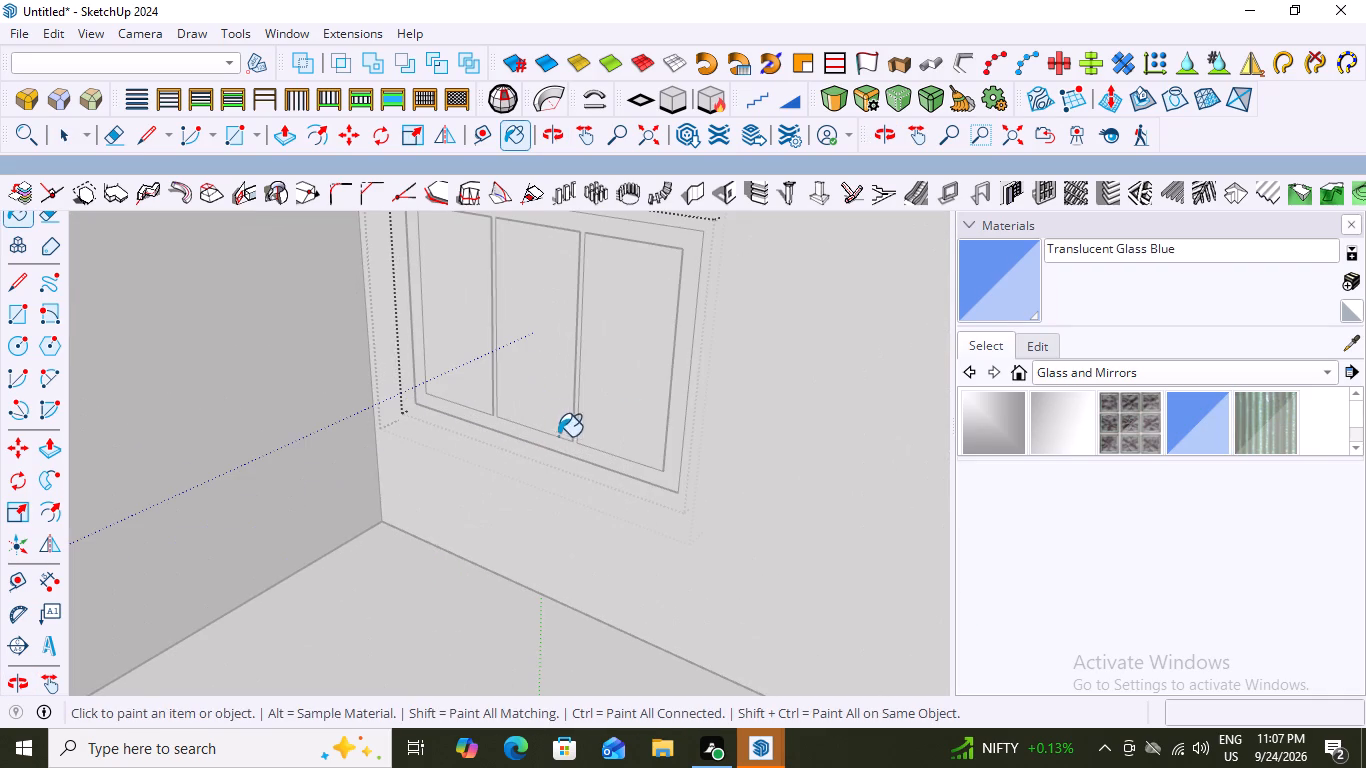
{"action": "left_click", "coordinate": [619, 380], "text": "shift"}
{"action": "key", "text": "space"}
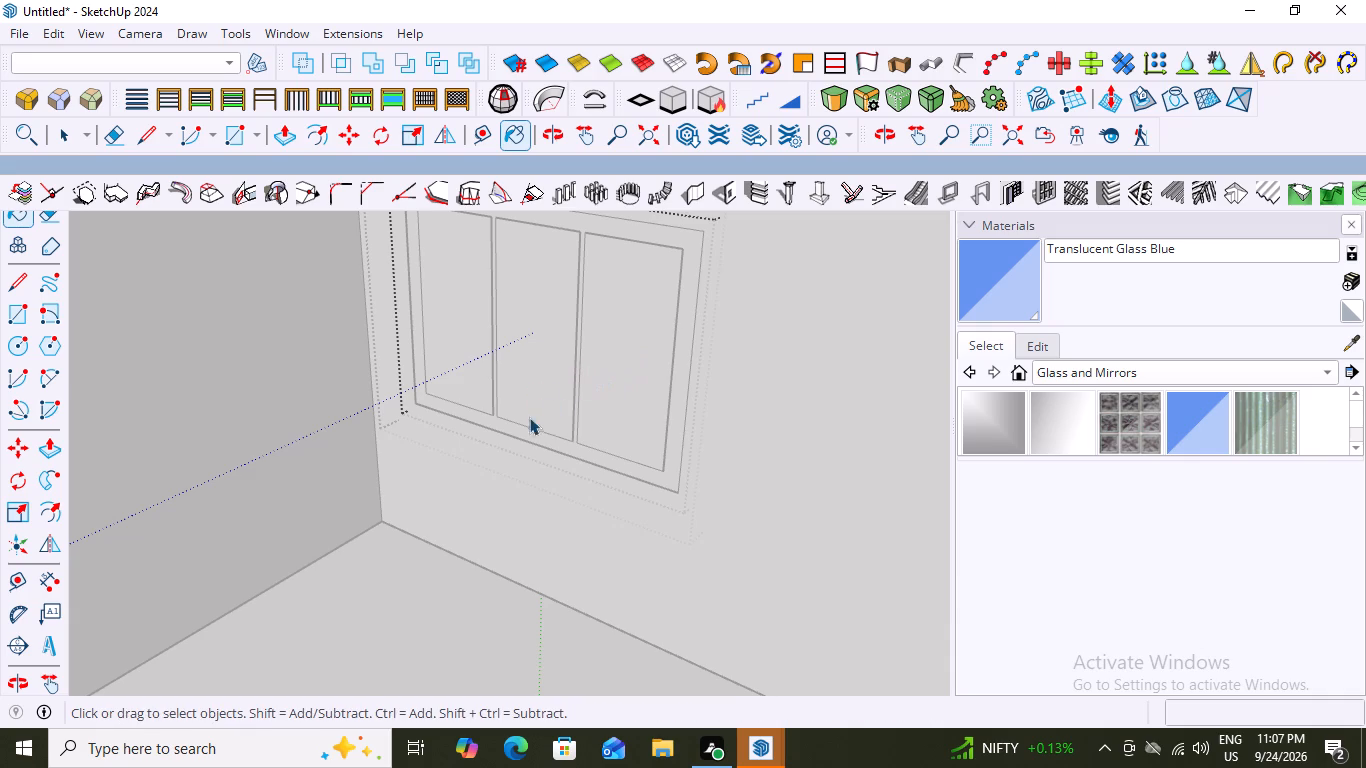
Close the window panel's nested pane group and the panel group to return to editing the wall group.
{"action": "triple_click", "coordinate": [635, 373]}
{"action": "left_click", "coordinate": [635, 373]}
{"action": "scroll", "coordinate": [599, 388], "scroll_direction": "down", "scroll_amount": 10}
{"action": "middle_click", "coordinate": [521, 418]}
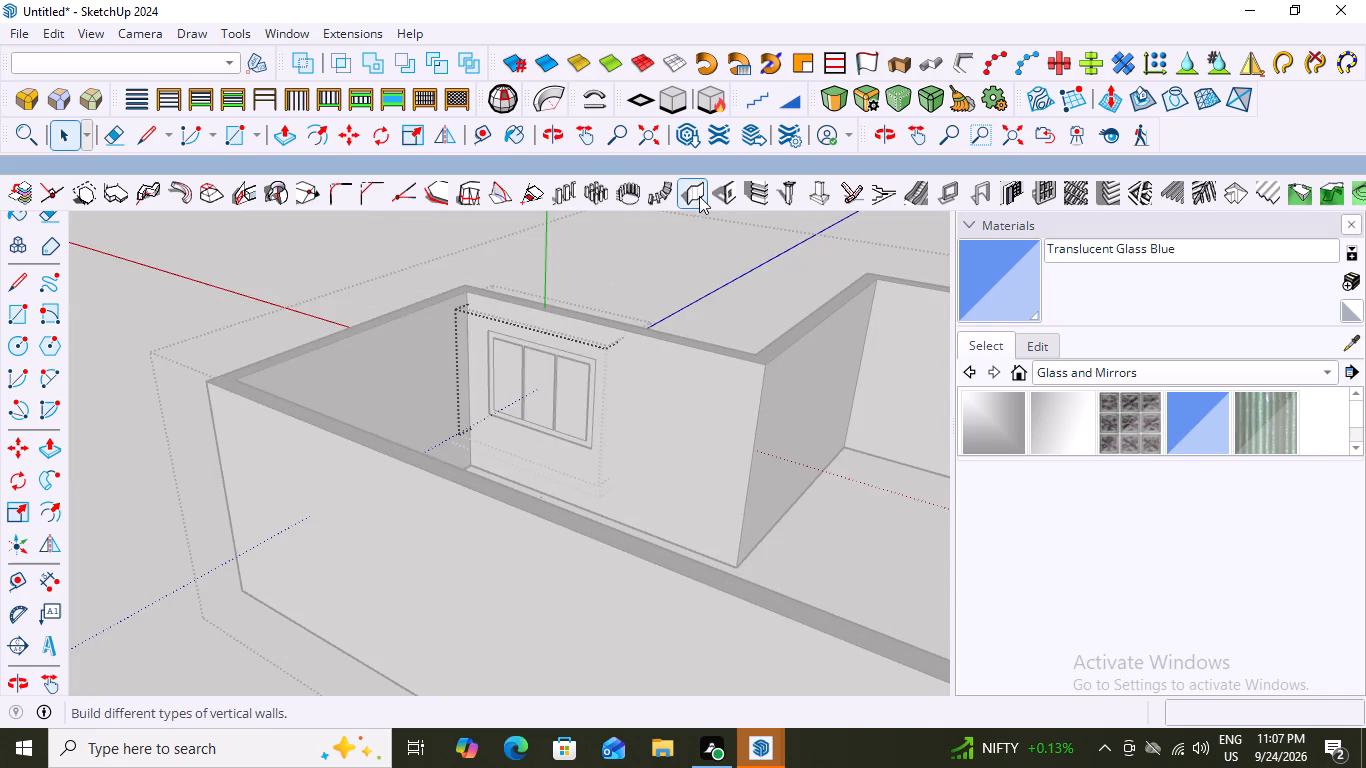
{"action": "left_click", "coordinate": [699, 196]}
{"action": "left_click_drag", "start_coordinate": [570, 59], "coordinate": [570, 68]}
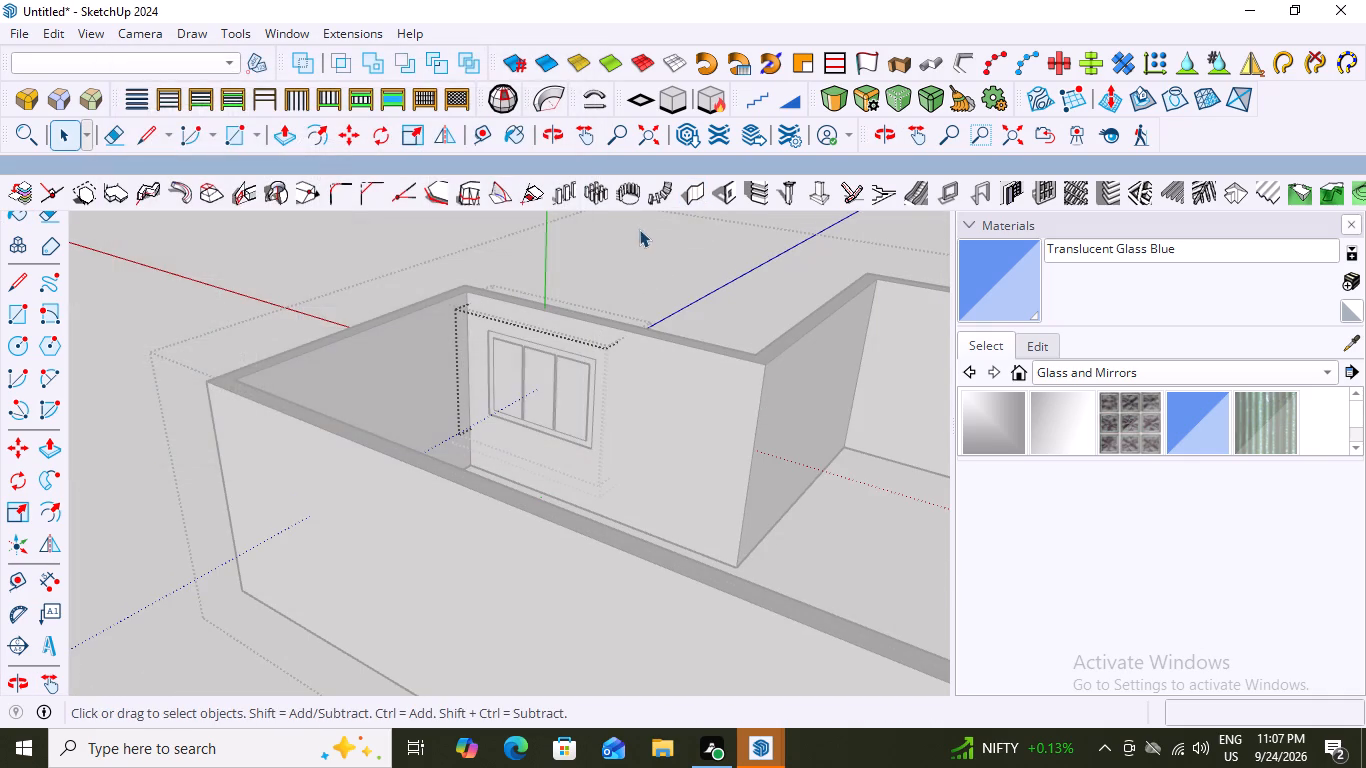
{"action": "left_click", "coordinate": [659, 260]}
{"action": "scroll", "coordinate": [550, 402], "scroll_direction": "up", "scroll_amount": 8}
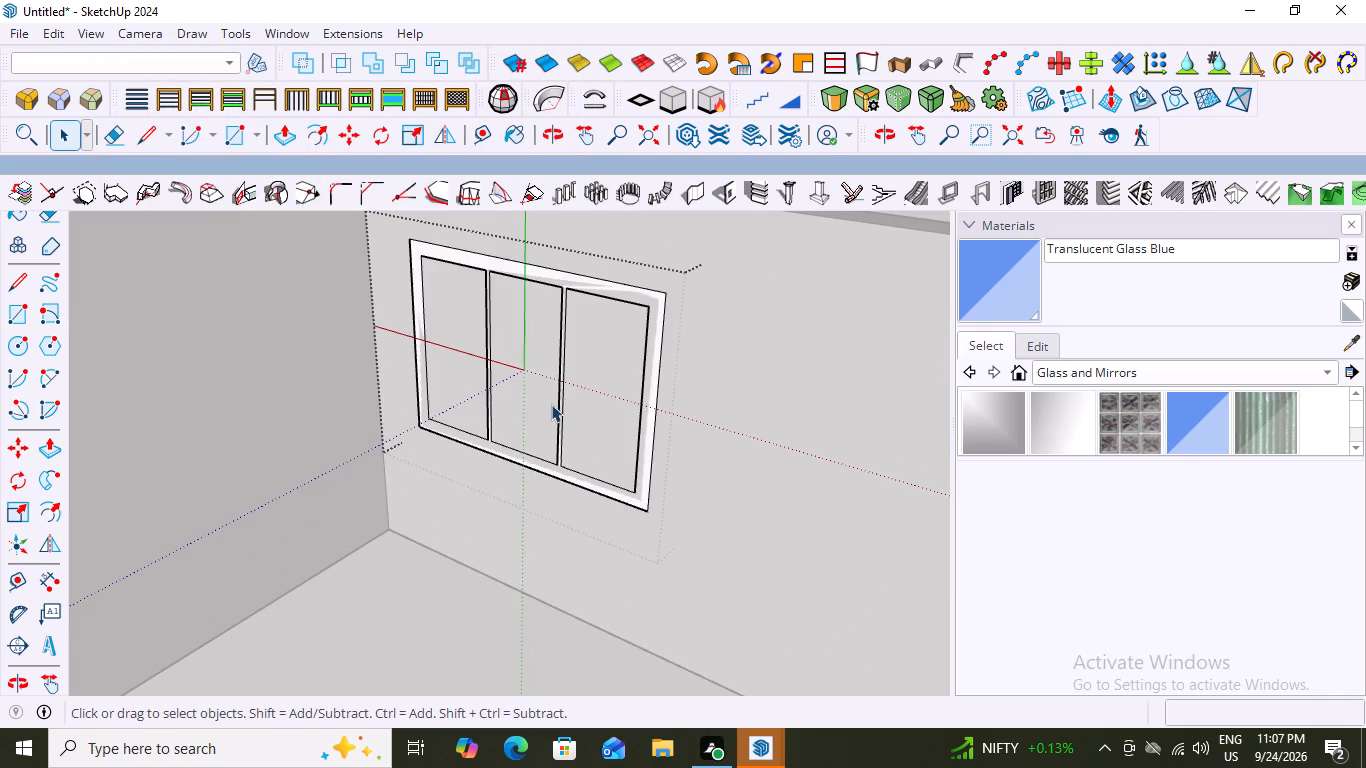
{"action": "scroll", "coordinate": [620, 373], "scroll_direction": "up", "scroll_amount": 4}
{"action": "left_click", "coordinate": [619, 371]}
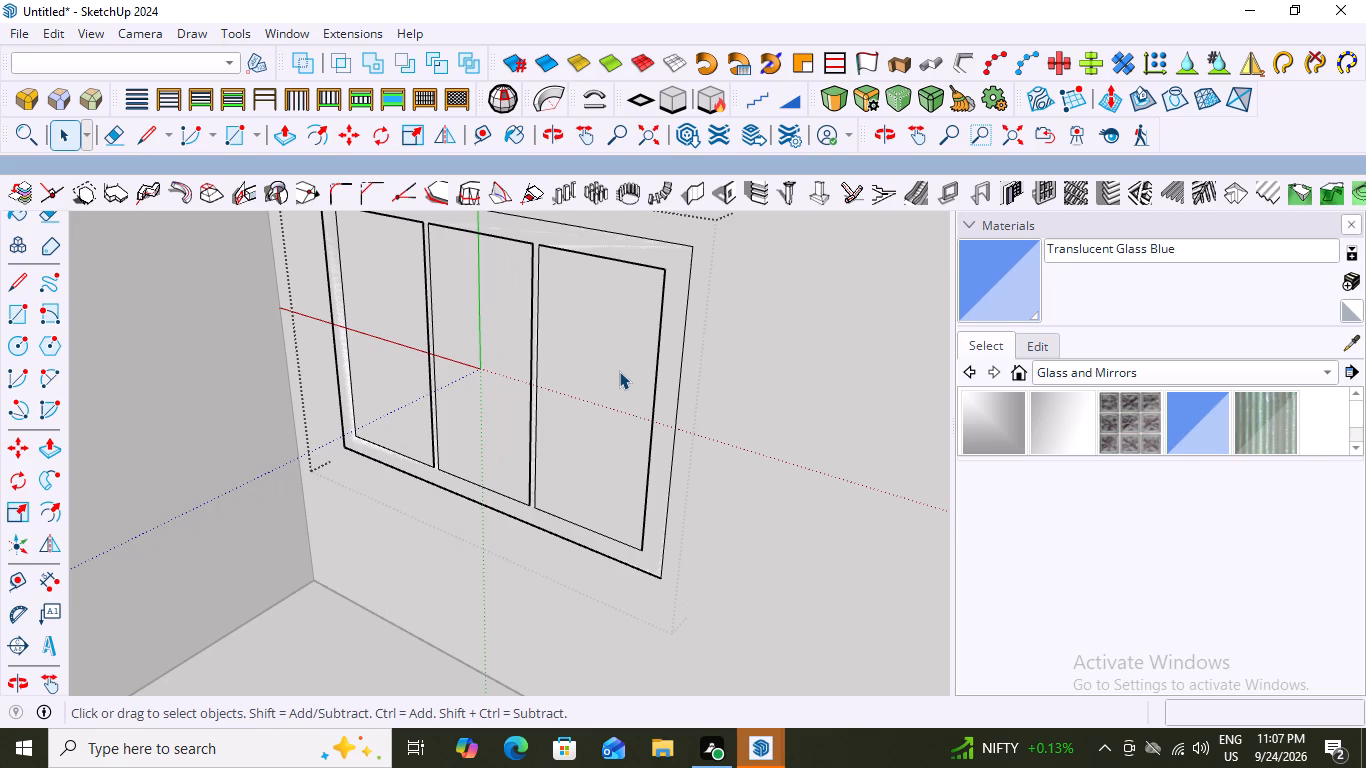
{"action": "triple_click", "coordinate": [619, 370]}
{"action": "triple_click", "coordinate": [619, 370]}
{"action": "scroll", "coordinate": [619, 370], "scroll_direction": "down", "scroll_amount": 8}
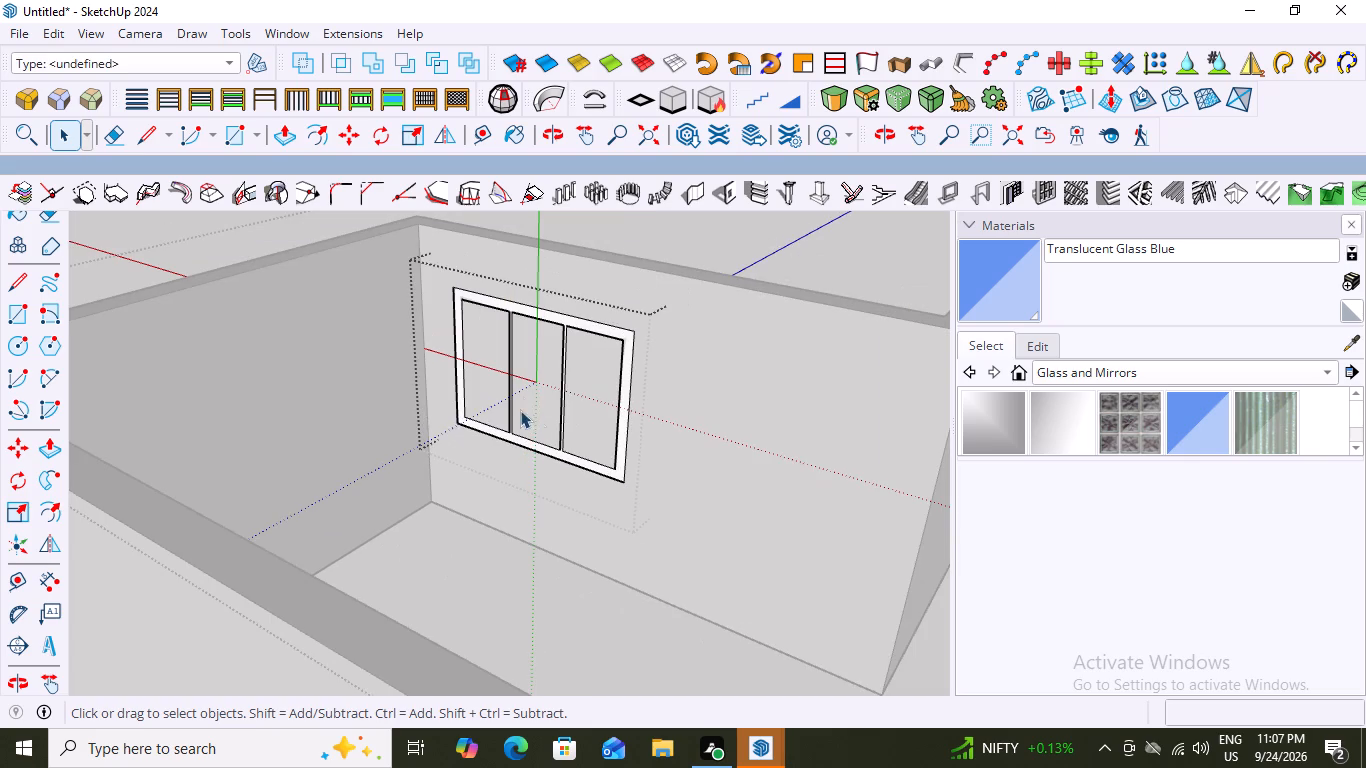
{"action": "triple_click", "coordinate": [543, 377]}
{"action": "double_click", "coordinate": [544, 375]}
{"action": "double_click", "coordinate": [481, 388]}
{"action": "scroll", "coordinate": [487, 386], "scroll_direction": "down", "scroll_amount": 10}
{"action": "left_click", "coordinate": [603, 260]}
Examine the pane areas from inside the room by selecting through them to find which geometry covers the window.
{"action": "scroll", "coordinate": [448, 403], "scroll_direction": "up", "scroll_amount": 6}
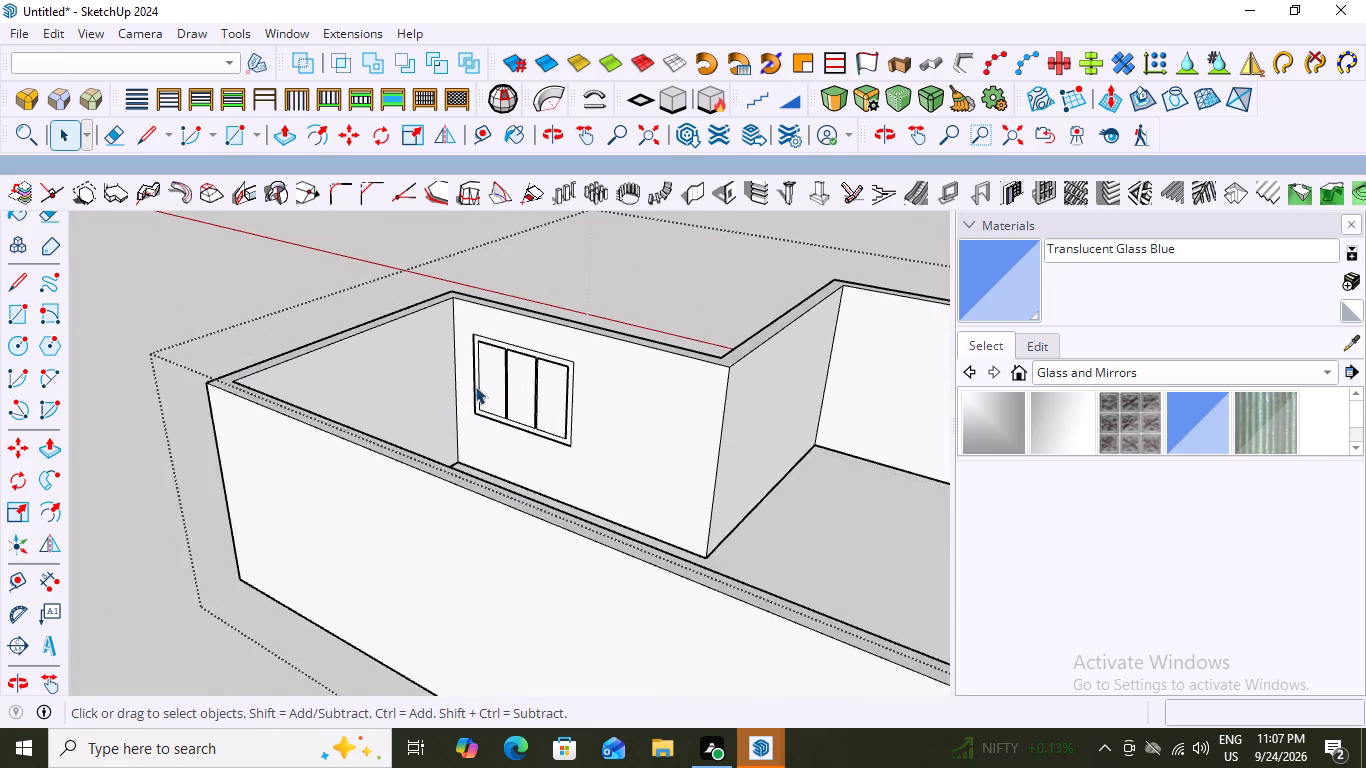
{"action": "scroll", "coordinate": [475, 386], "scroll_direction": "up", "scroll_amount": 2}
{"action": "double_click", "coordinate": [488, 387]}
{"action": "double_click", "coordinate": [502, 387]}
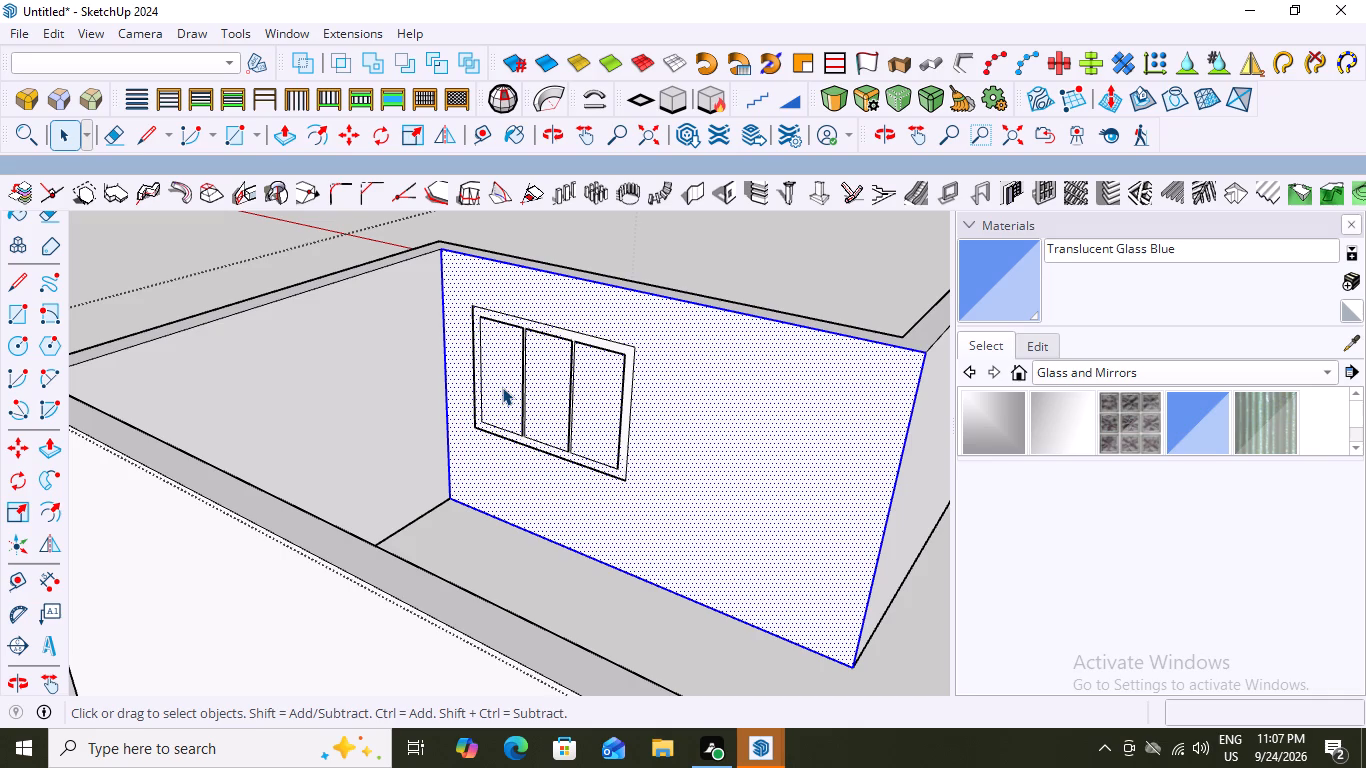
{"action": "double_click", "coordinate": [502, 387]}
{"action": "triple_click", "coordinate": [502, 387]}
{"action": "triple_click", "coordinate": [502, 387]}
{"action": "triple_click", "coordinate": [502, 387]}
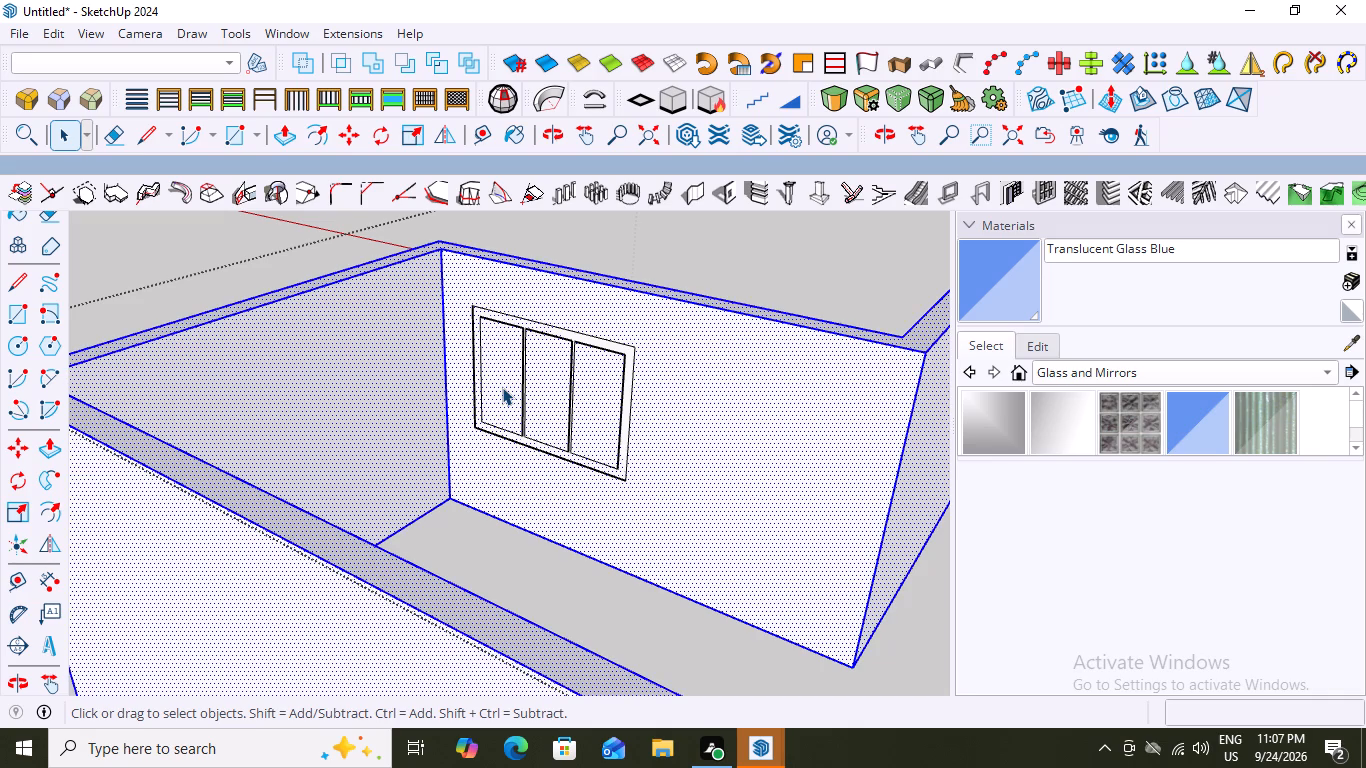
{"action": "double_click", "coordinate": [553, 388]}
{"action": "double_click", "coordinate": [553, 388]}
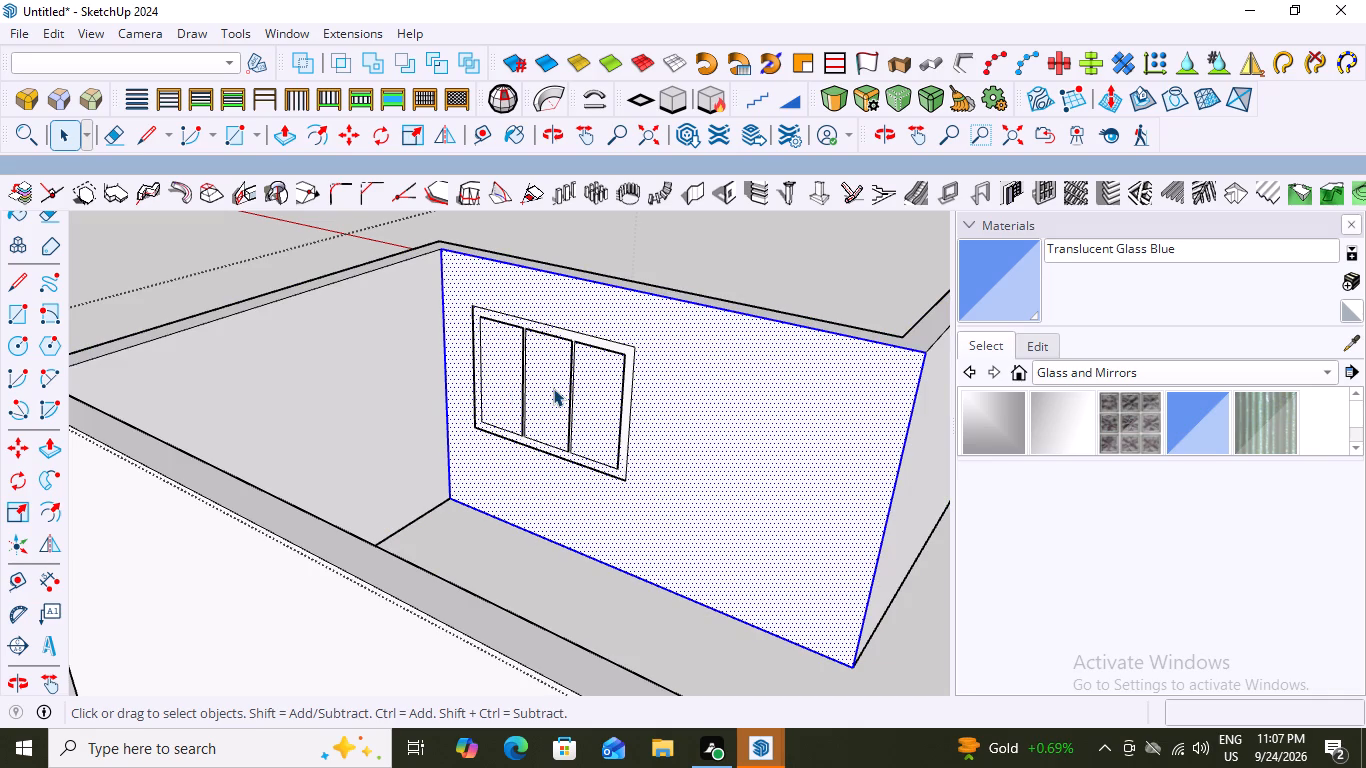
{"action": "triple_click", "coordinate": [553, 388]}
{"action": "left_click", "coordinate": [610, 406]}
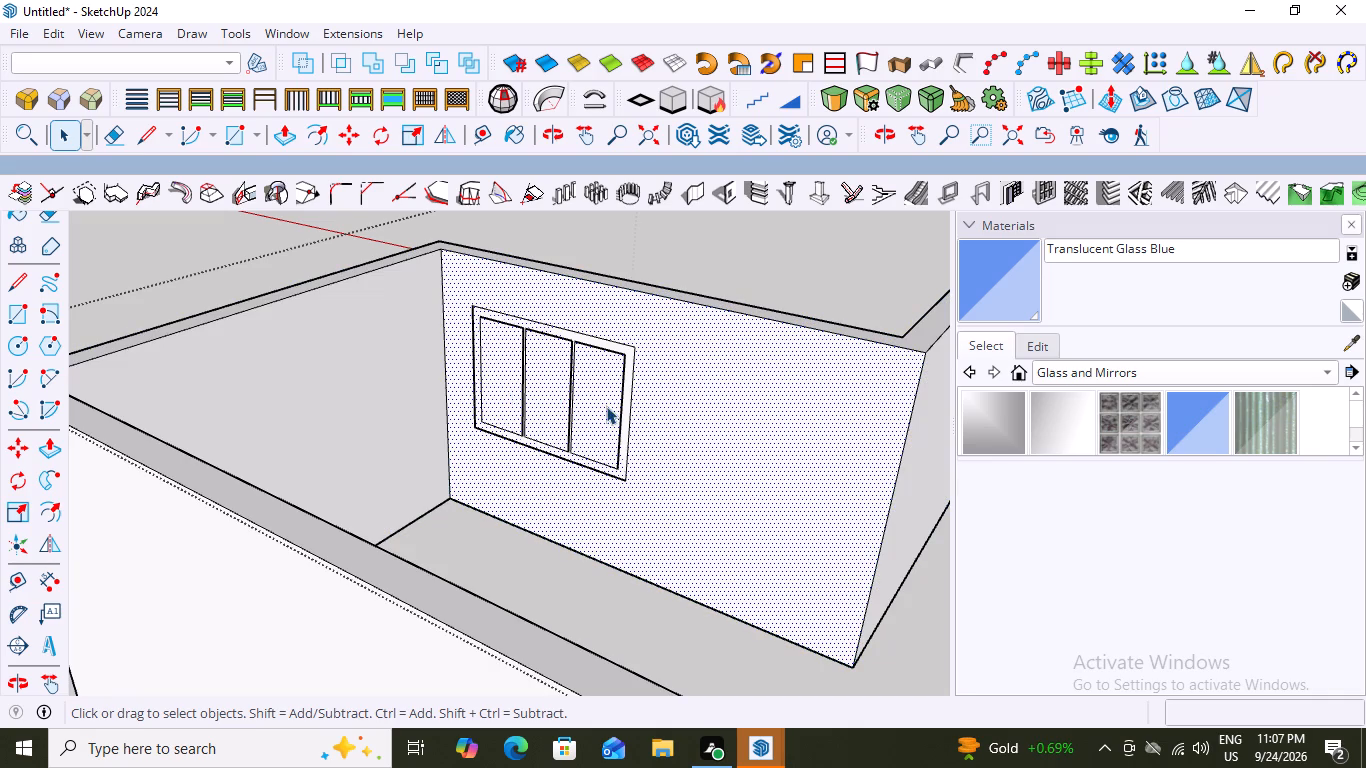
{"action": "double_click", "coordinate": [507, 354]}
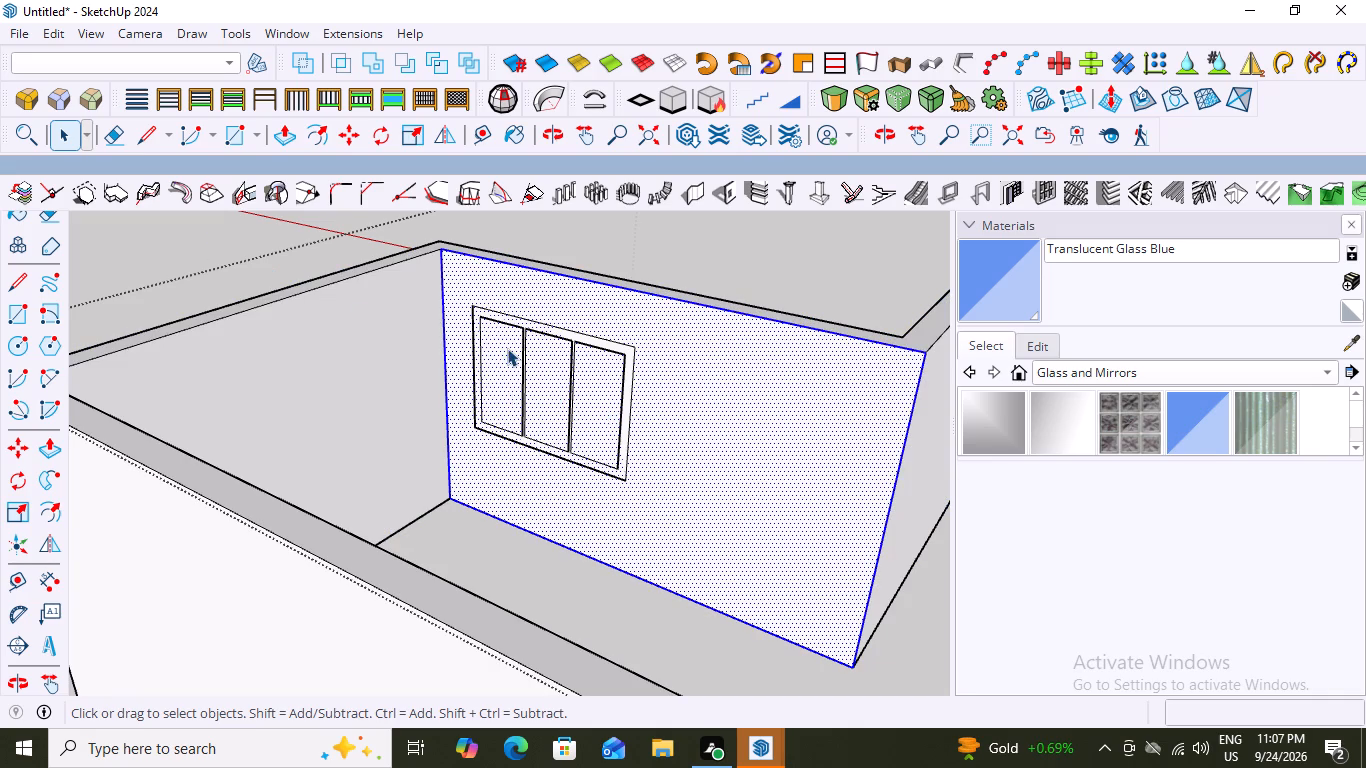
{"action": "left_click", "coordinate": [507, 348]}
{"action": "left_click_drag", "start_coordinate": [506, 348], "coordinate": [513, 338]}
{"action": "left_click", "coordinate": [287, 214]}
{"action": "left_click", "coordinate": [501, 343]}
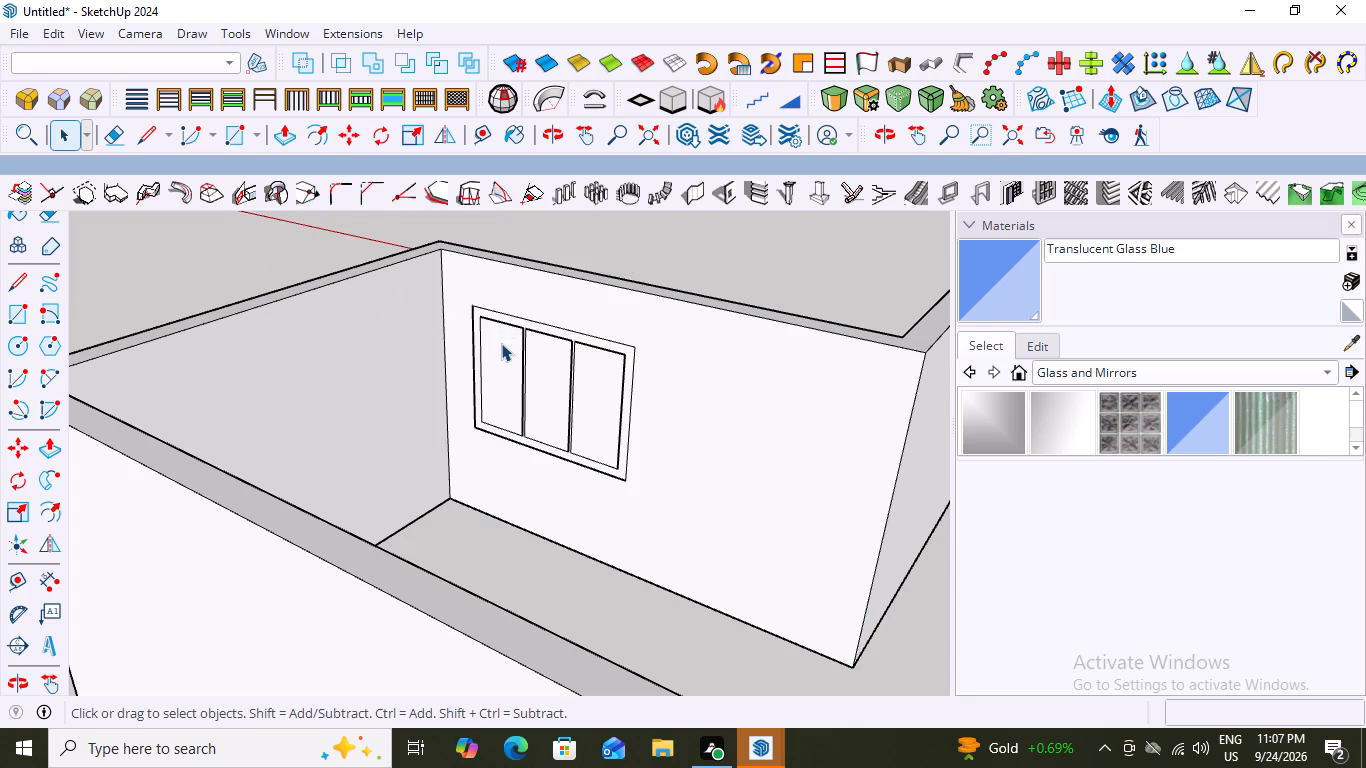
{"action": "left_click", "coordinate": [501, 343]}
{"action": "left_click", "coordinate": [504, 337]}
{"action": "triple_click", "coordinate": [496, 354]}
{"action": "left_click", "coordinate": [497, 352]}
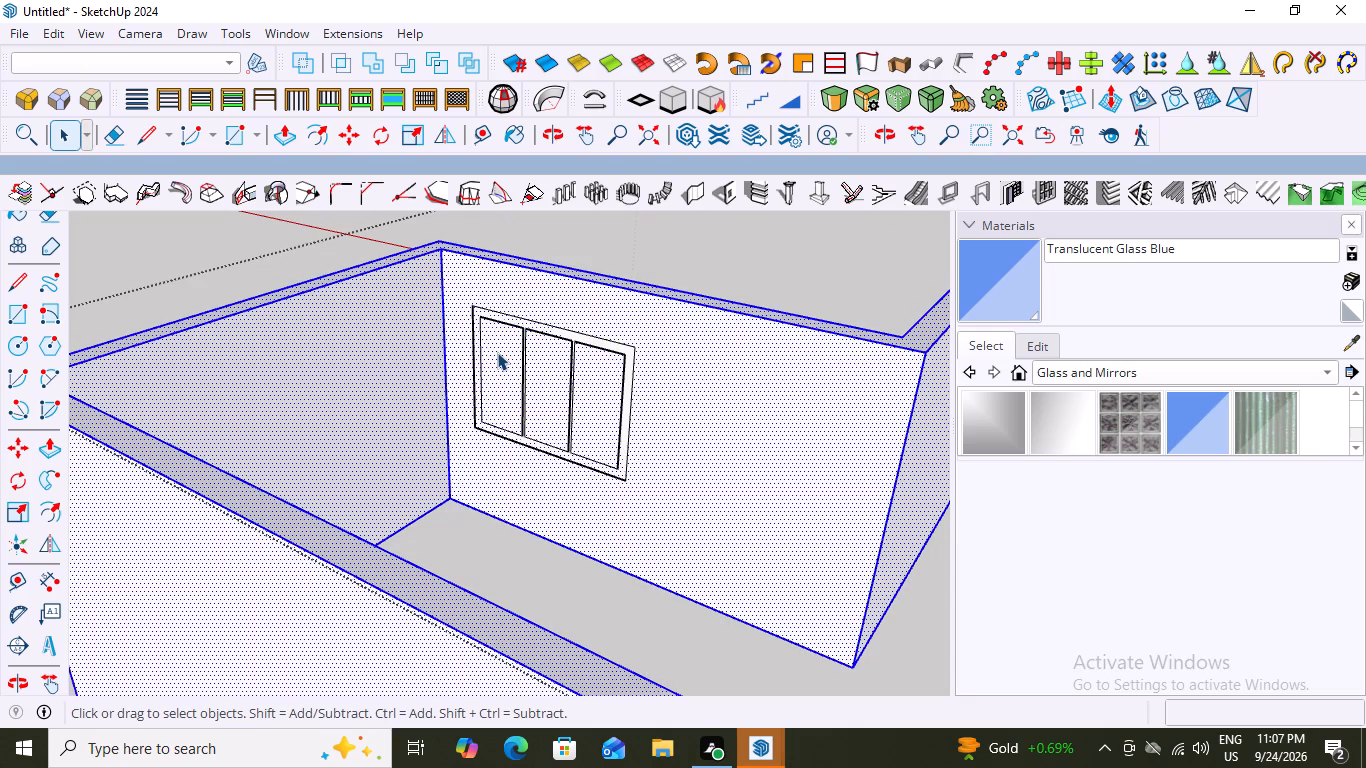
{"action": "triple_click", "coordinate": [497, 352]}
Compare the window from outside and inside by selecting the panel outside and the pane area inside.
{"action": "middle_click_drag", "start_coordinate": [705, 321], "coordinate": [384, 449]}
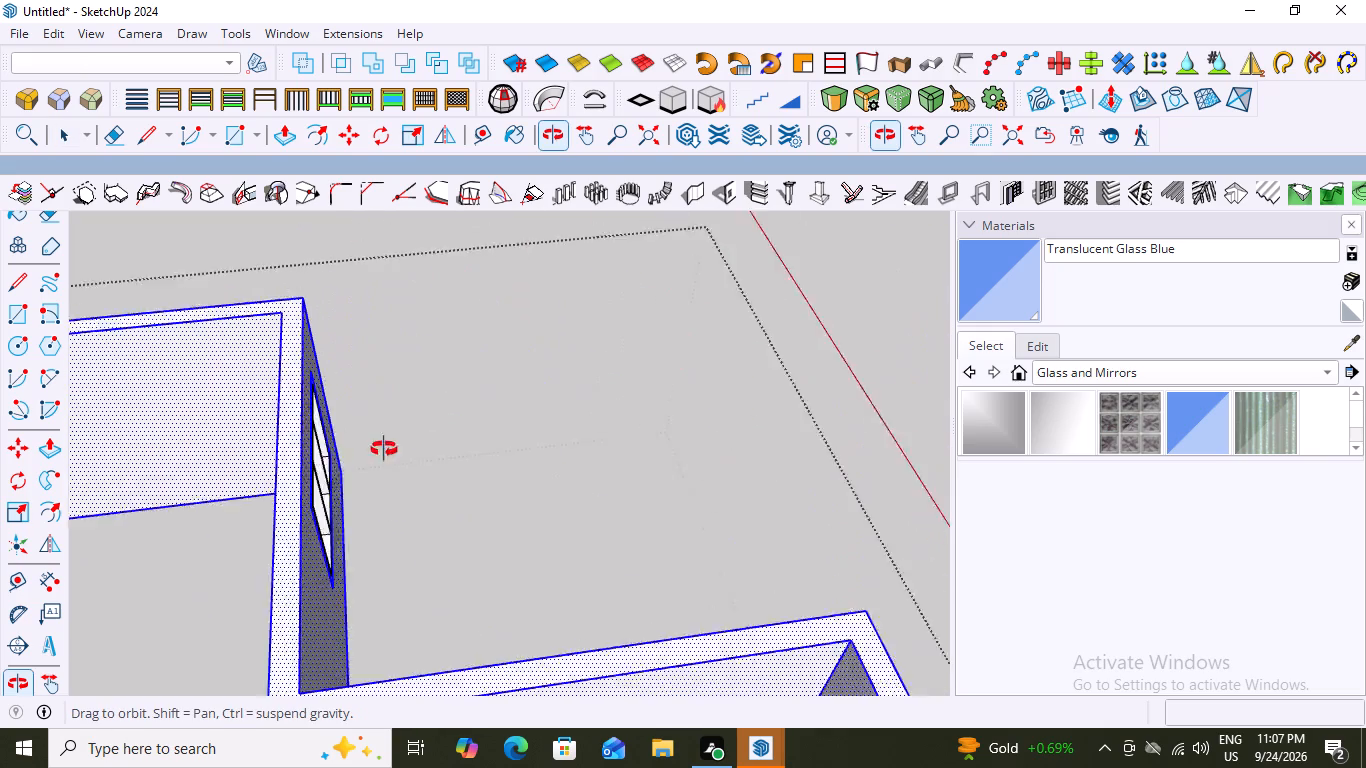
{"action": "middle_click_drag", "start_coordinate": [384, 449], "coordinate": [313, 441]}
{"action": "scroll", "coordinate": [261, 458], "scroll_direction": "up", "scroll_amount": 6}
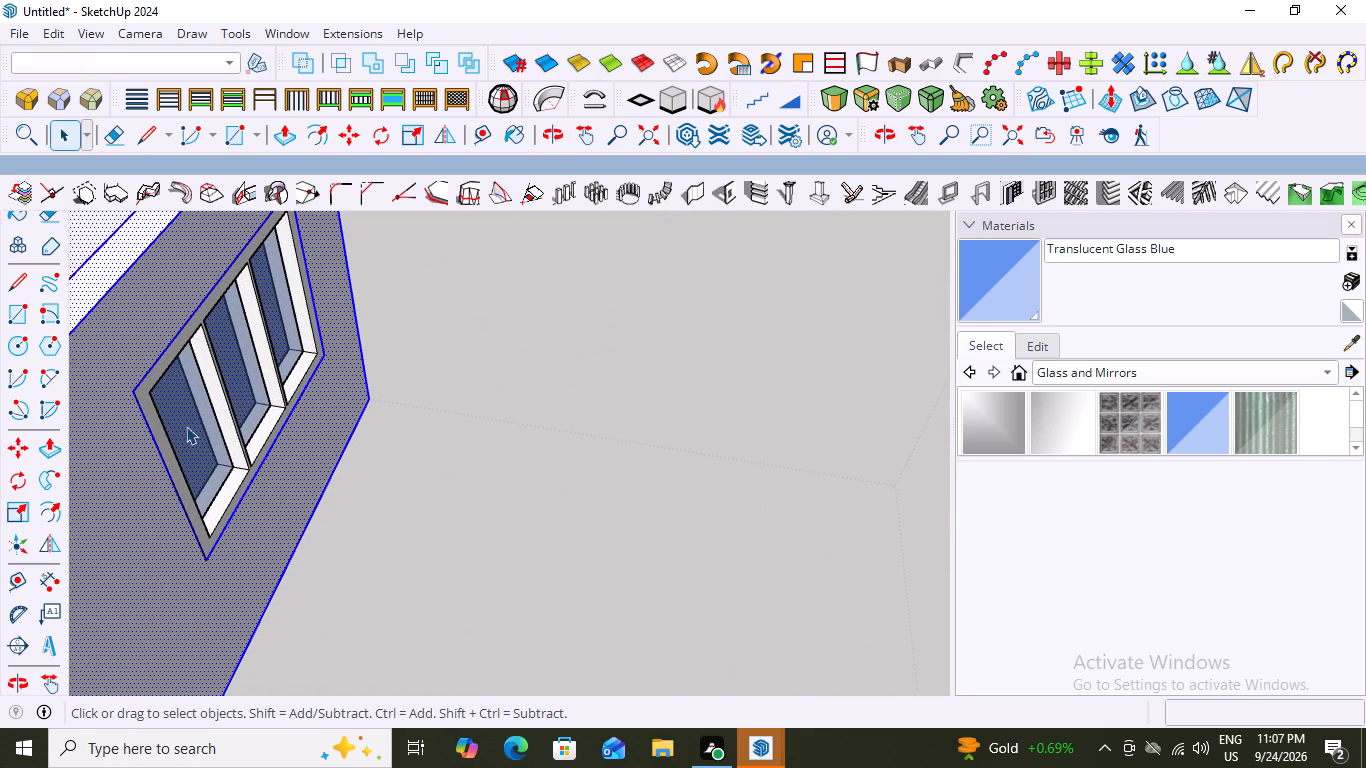
{"action": "left_click", "coordinate": [186, 426]}
{"action": "scroll", "coordinate": [387, 409], "scroll_direction": "down", "scroll_amount": 3}
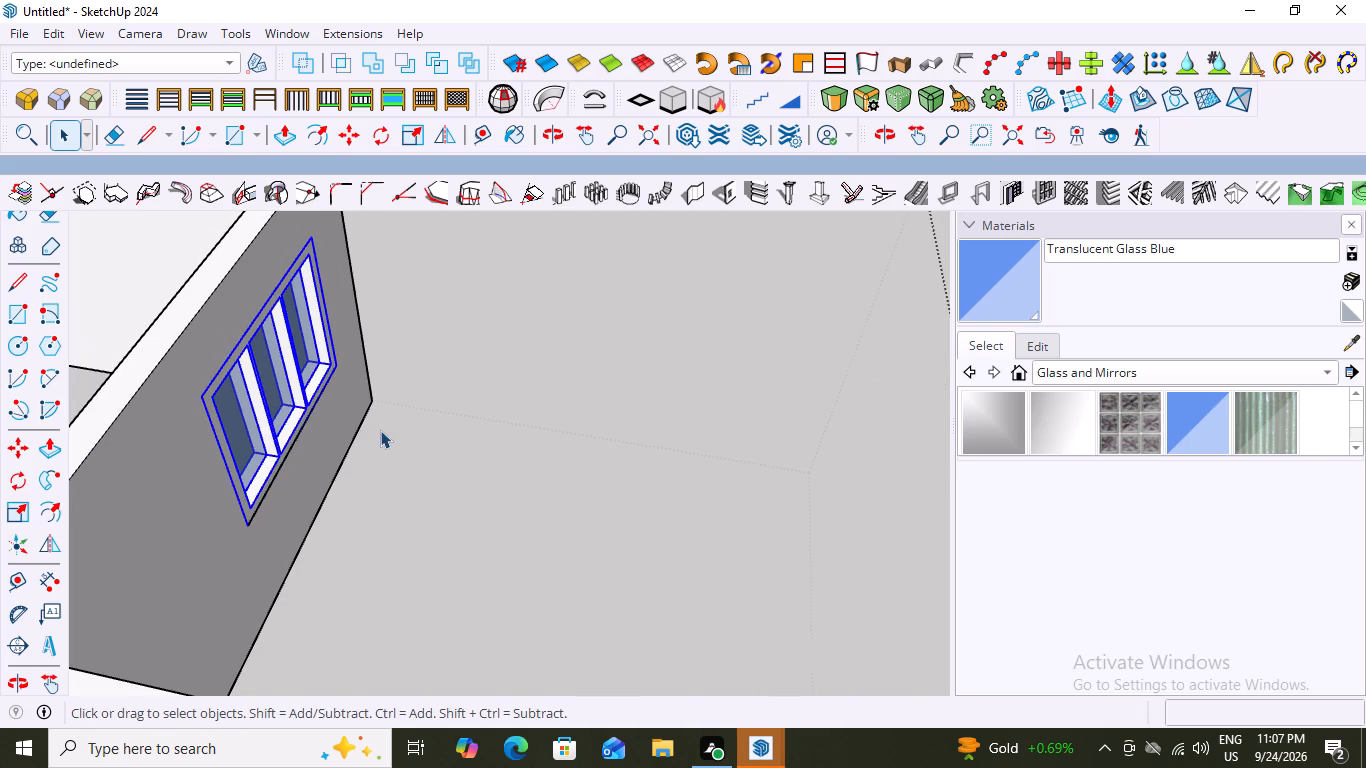
{"action": "scroll", "coordinate": [377, 431], "scroll_direction": "down", "scroll_amount": 3}
{"action": "middle_click_drag", "start_coordinate": [303, 440], "coordinate": [718, 377]}
{"action": "scroll", "coordinate": [320, 557], "scroll_direction": "up", "scroll_amount": 4}
{"action": "left_click", "coordinate": [386, 482]}
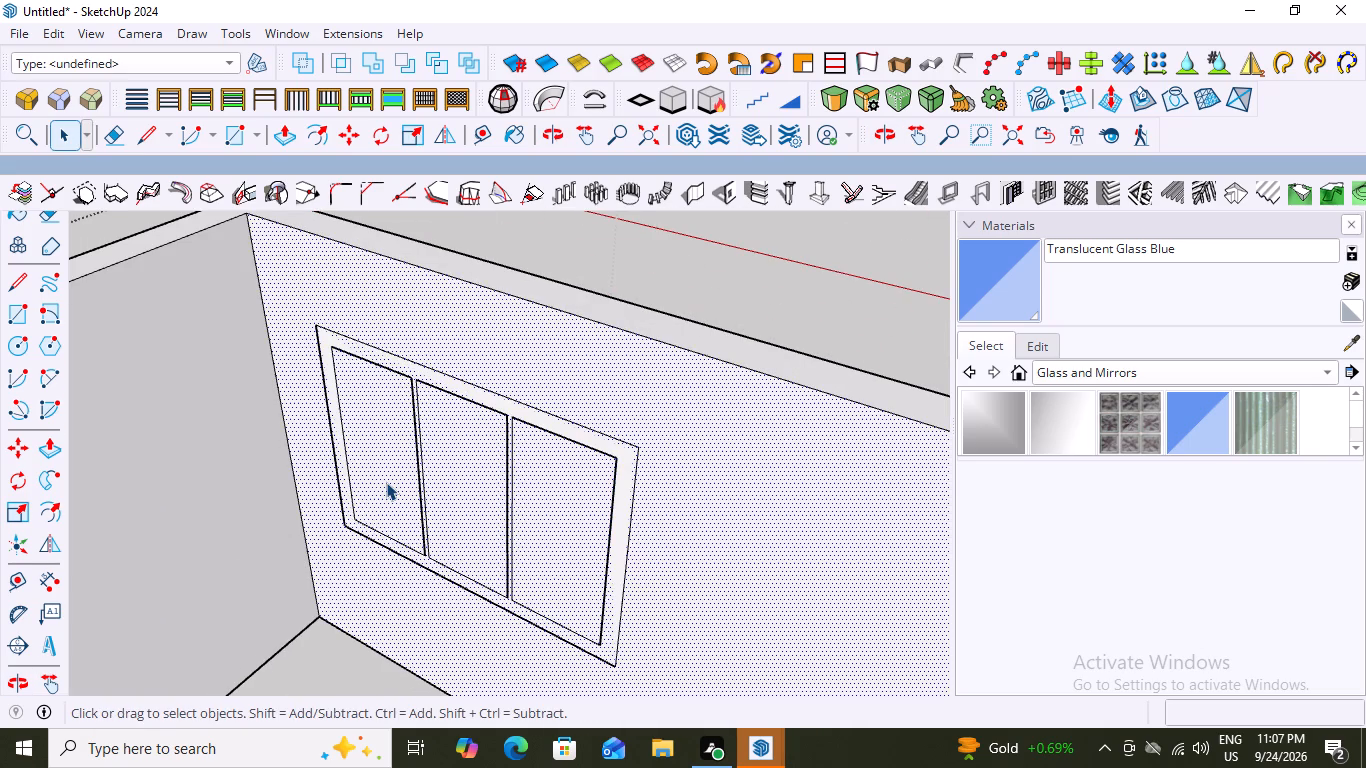
{"action": "triple_click", "coordinate": [386, 482]}
{"action": "double_click", "coordinate": [386, 482]}
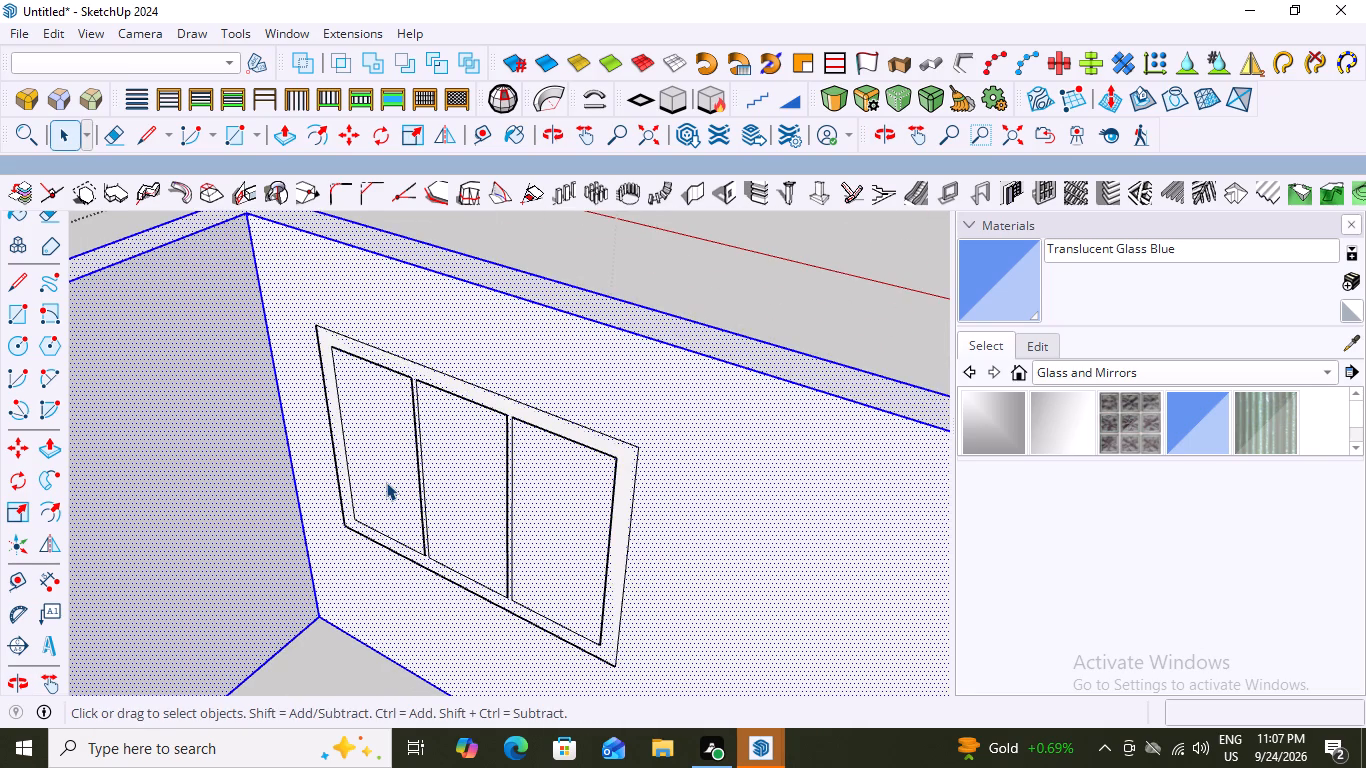
{"action": "scroll", "coordinate": [385, 482], "scroll_direction": "down", "scroll_amount": 8}
{"action": "left_click", "coordinate": [617, 364]}
{"action": "scroll", "coordinate": [265, 413], "scroll_direction": "down", "scroll_amount": 4}
{"action": "scroll", "coordinate": [295, 456], "scroll_direction": "up", "scroll_amount": 12}
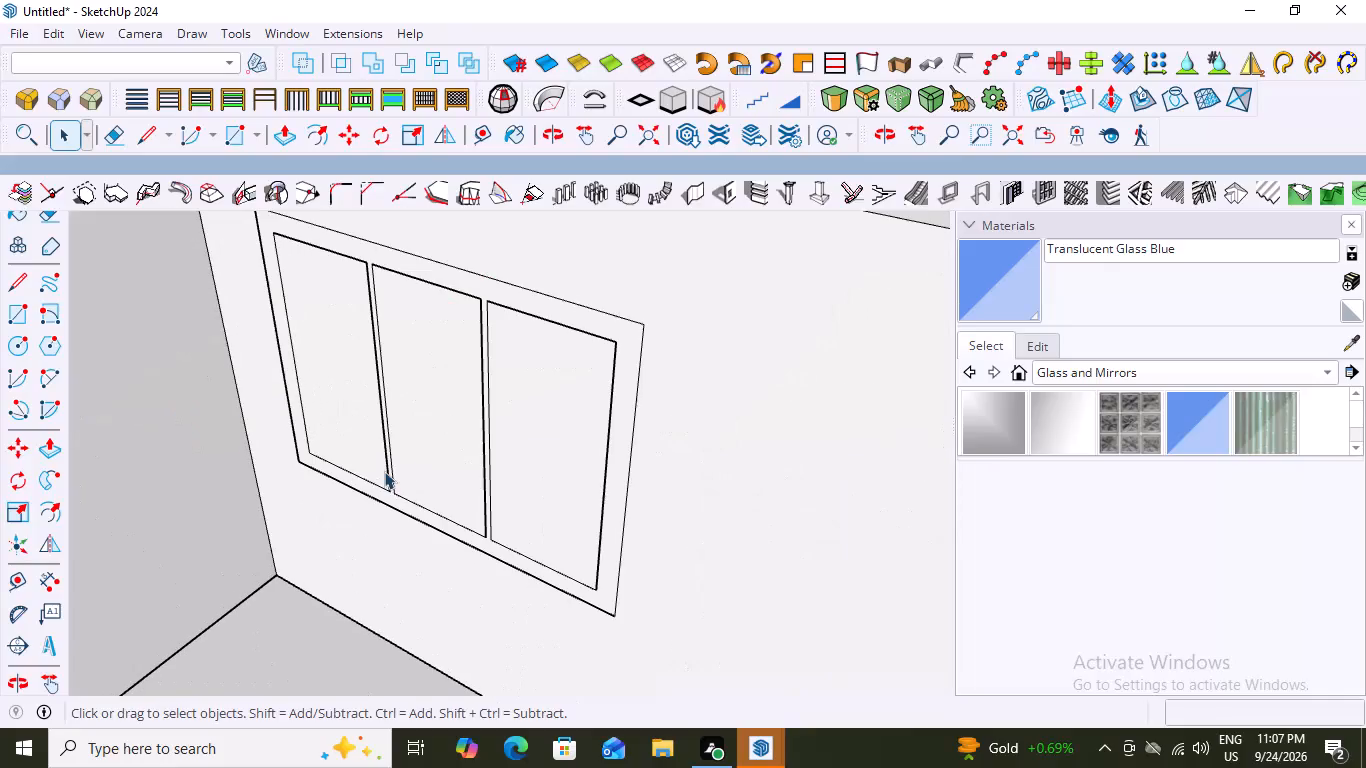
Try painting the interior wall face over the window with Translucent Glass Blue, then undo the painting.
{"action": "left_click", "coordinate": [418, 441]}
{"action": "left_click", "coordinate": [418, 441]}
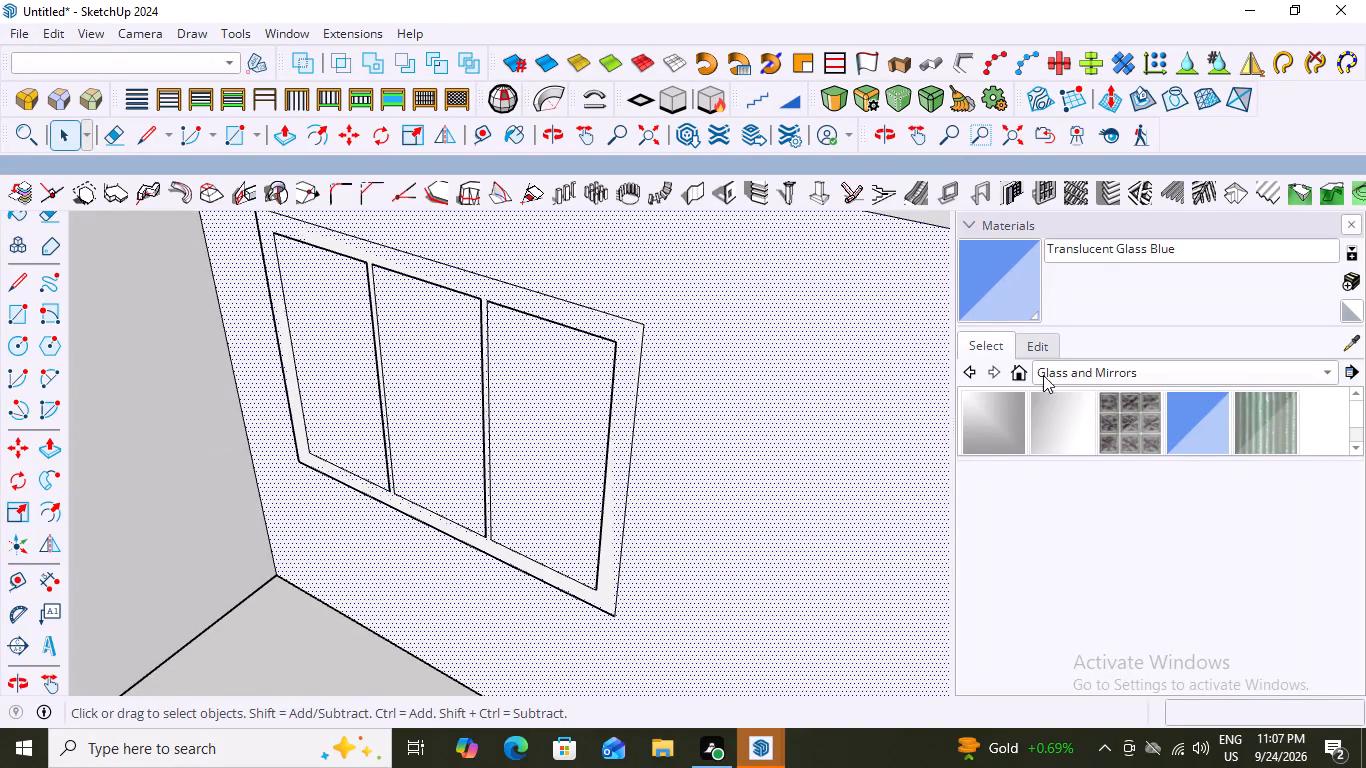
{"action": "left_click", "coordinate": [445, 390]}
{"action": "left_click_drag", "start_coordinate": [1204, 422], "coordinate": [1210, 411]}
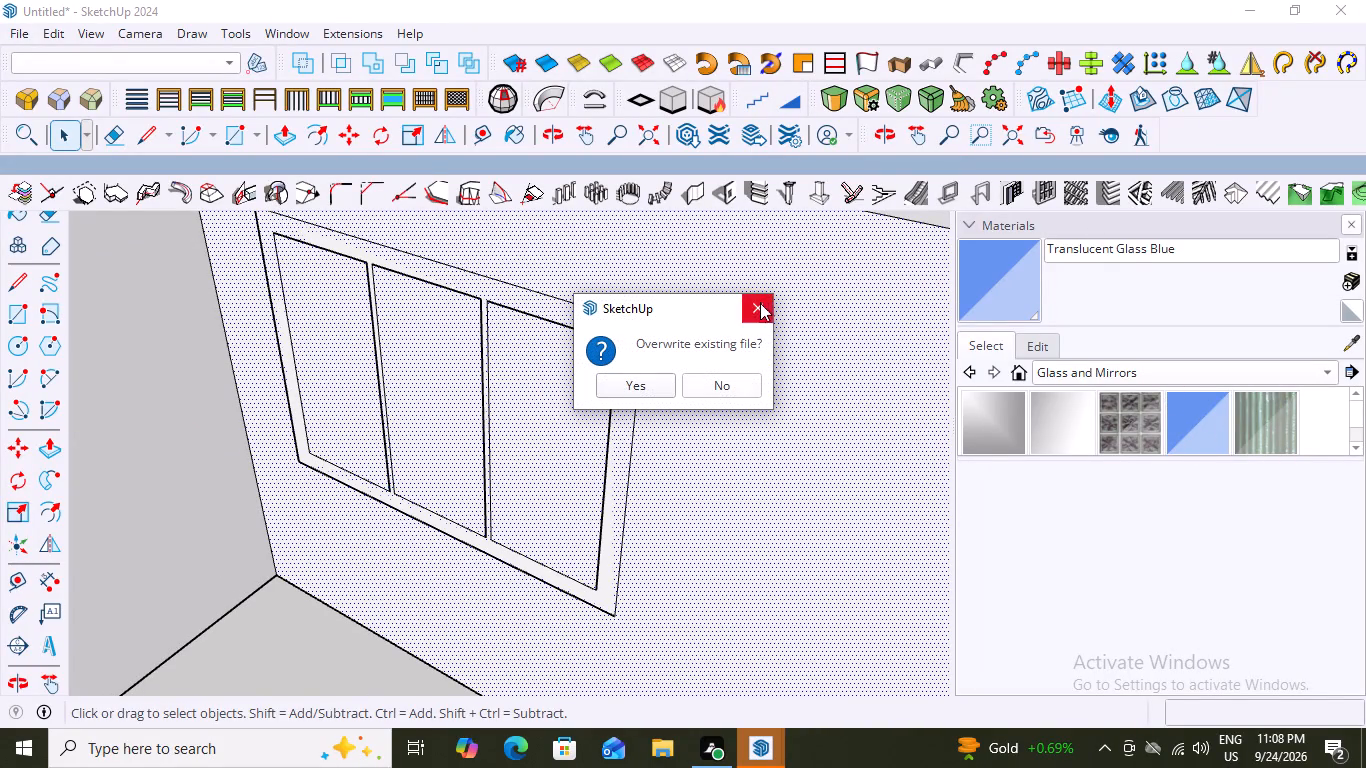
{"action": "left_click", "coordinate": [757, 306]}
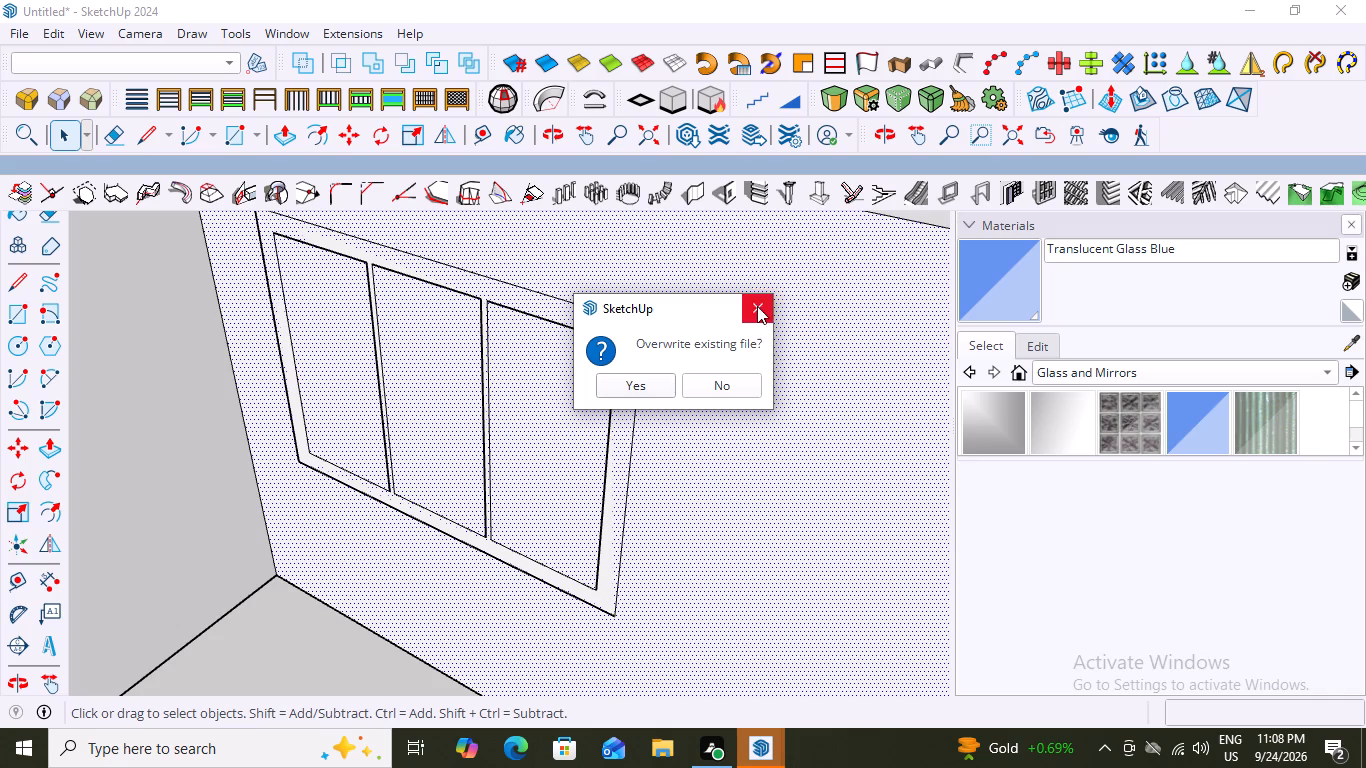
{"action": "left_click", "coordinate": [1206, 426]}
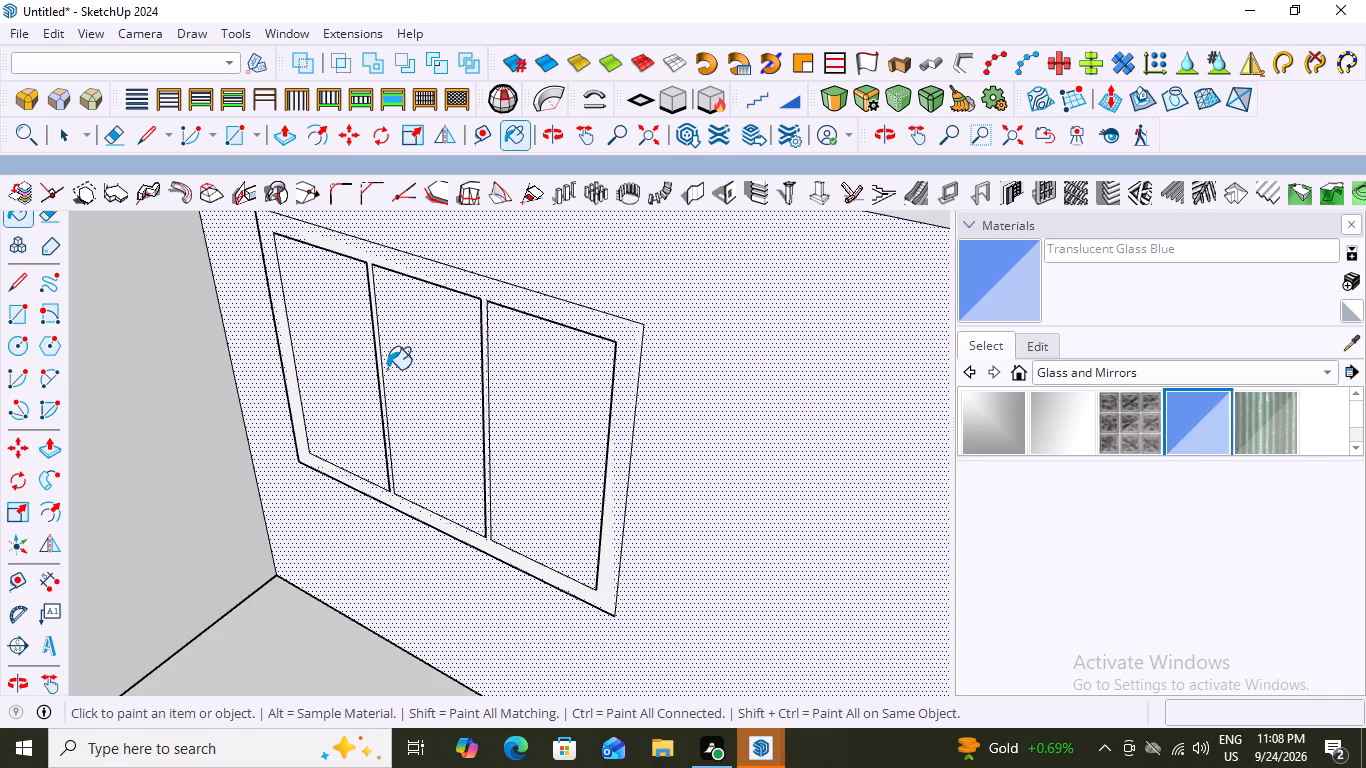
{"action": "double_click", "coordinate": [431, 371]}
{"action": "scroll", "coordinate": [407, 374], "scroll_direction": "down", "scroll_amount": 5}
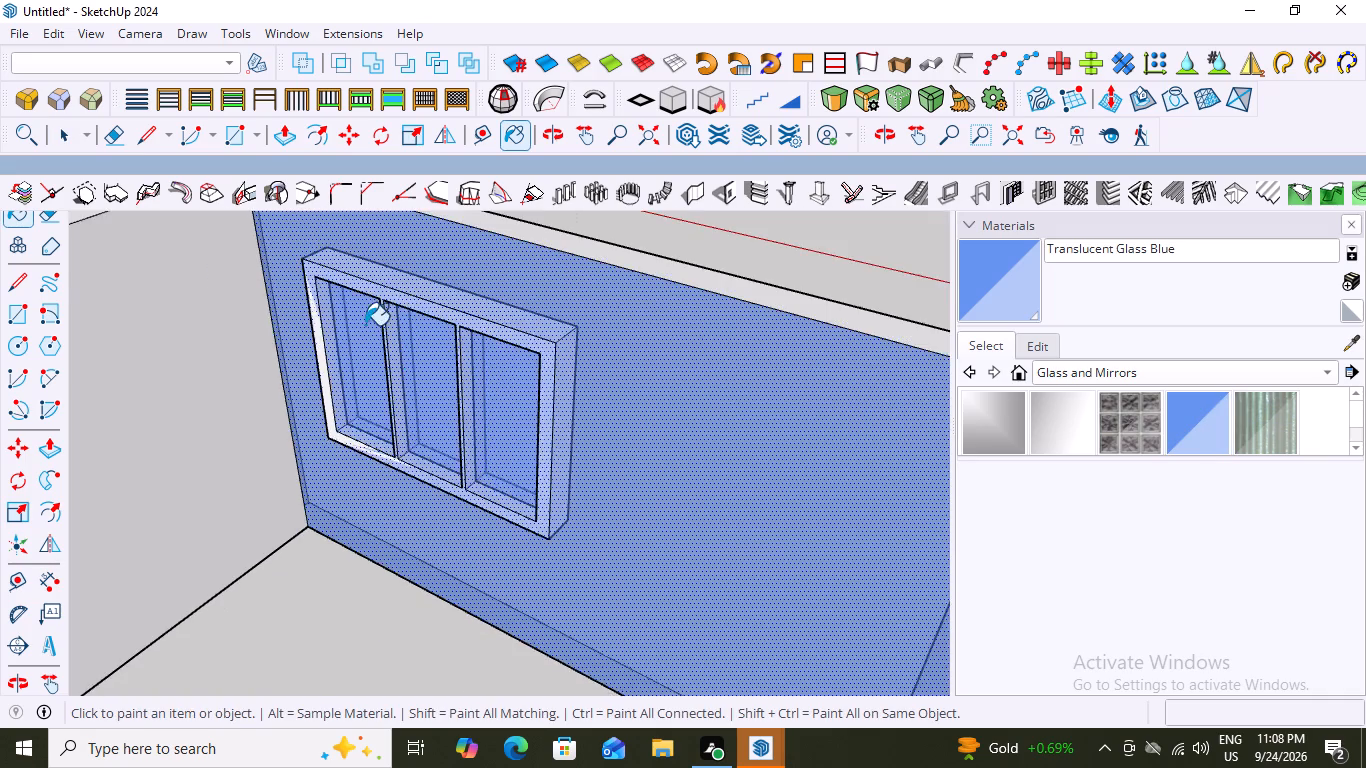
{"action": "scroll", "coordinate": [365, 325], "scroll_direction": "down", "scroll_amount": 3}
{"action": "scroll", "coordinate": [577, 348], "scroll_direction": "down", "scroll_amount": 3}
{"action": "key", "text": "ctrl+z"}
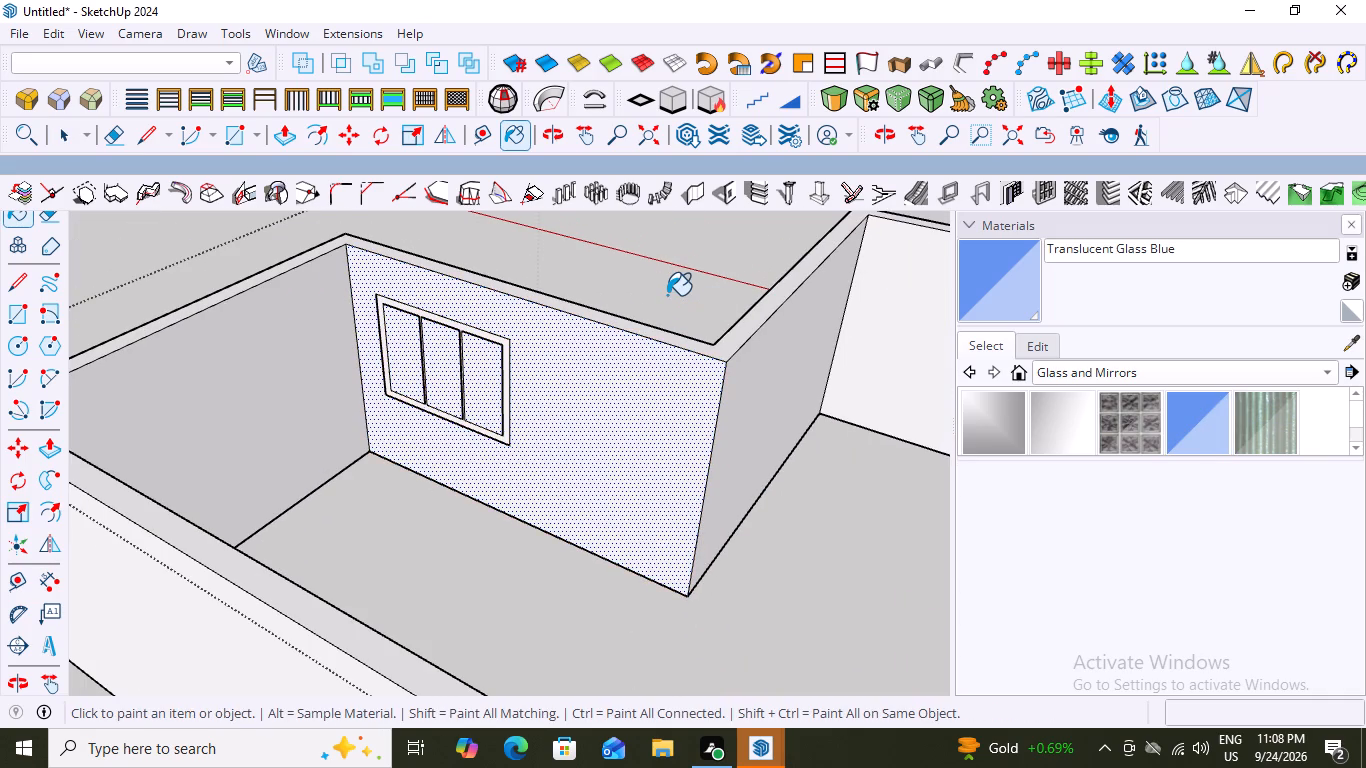
Examine the window frame and the wall face within it from inside by selecting each, then clear the selection.
{"action": "key", "text": "space"}
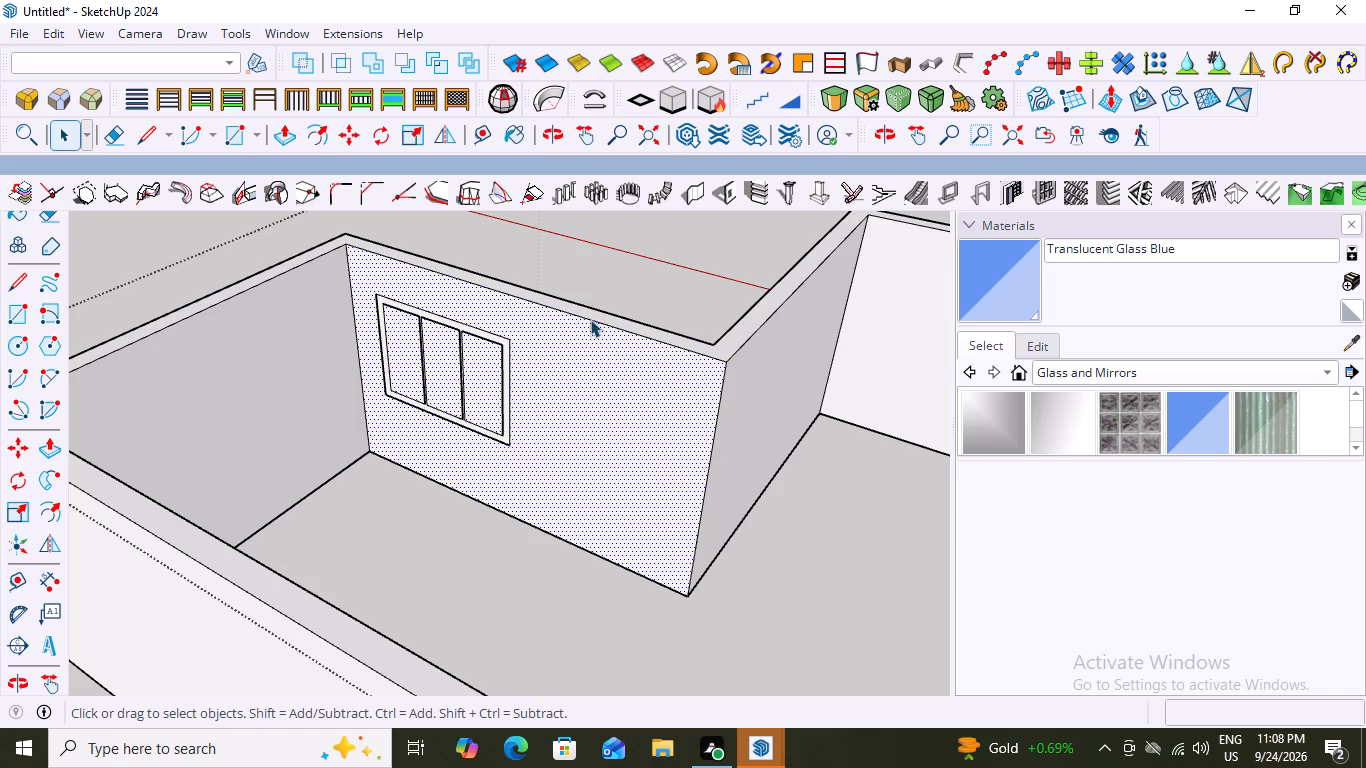
{"action": "left_click", "coordinate": [631, 269]}
{"action": "left_click", "coordinate": [479, 388]}
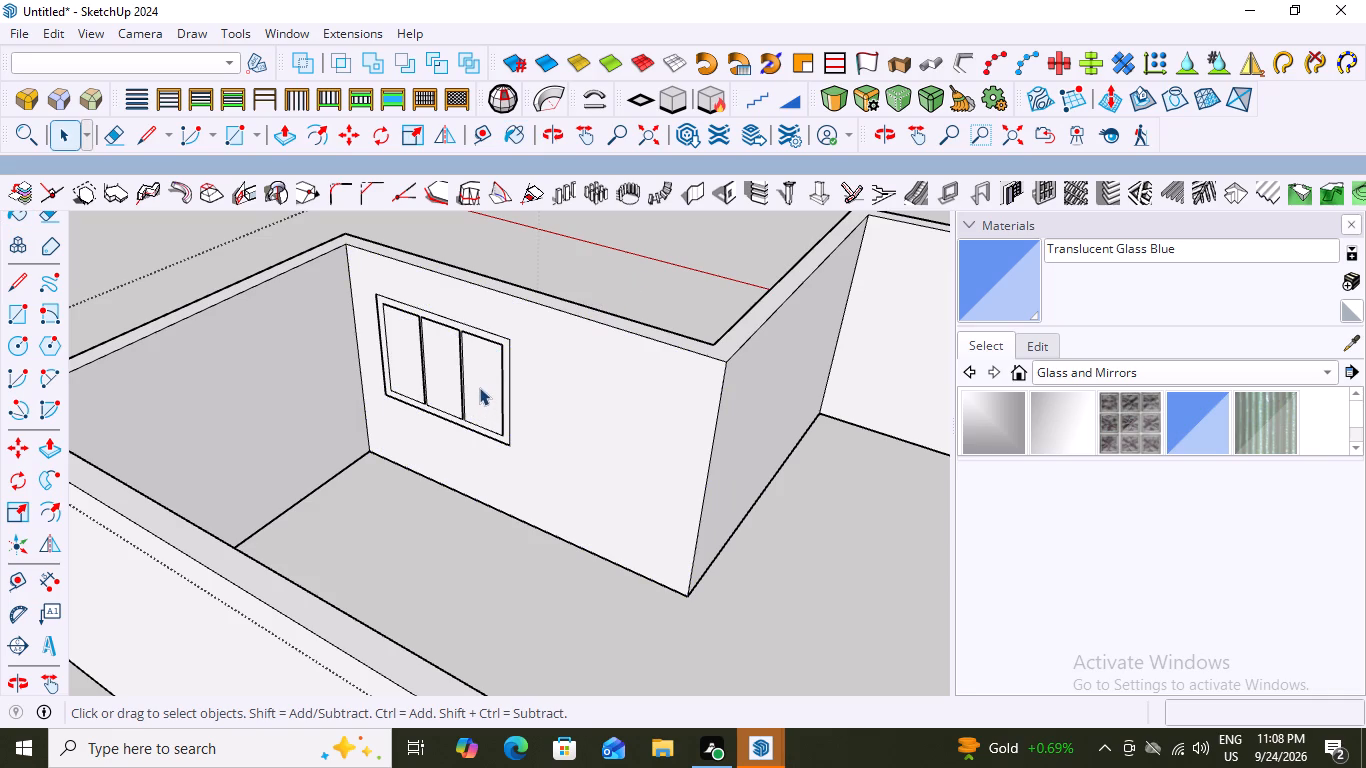
{"action": "double_click", "coordinate": [479, 387]}
{"action": "left_click", "coordinate": [509, 338]}
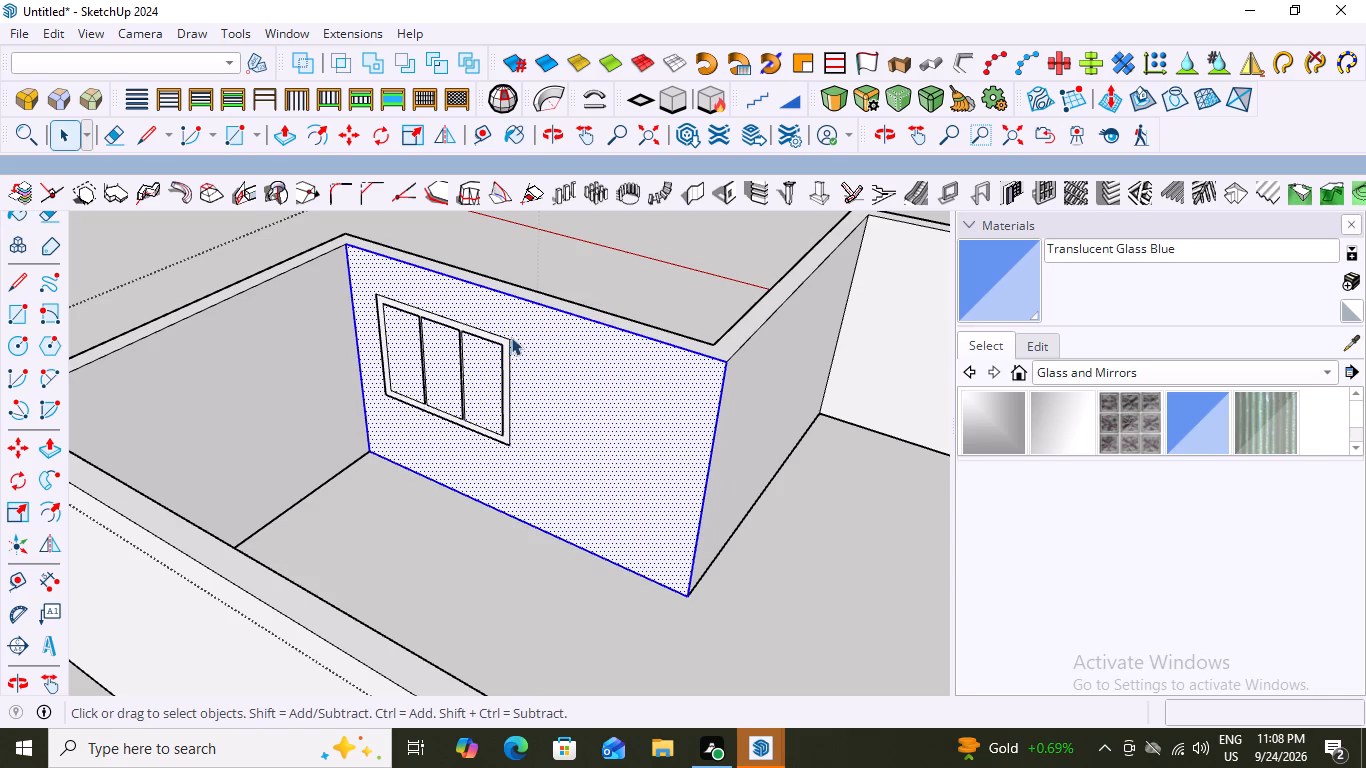
{"action": "scroll", "coordinate": [466, 384], "scroll_direction": "up", "scroll_amount": 5}
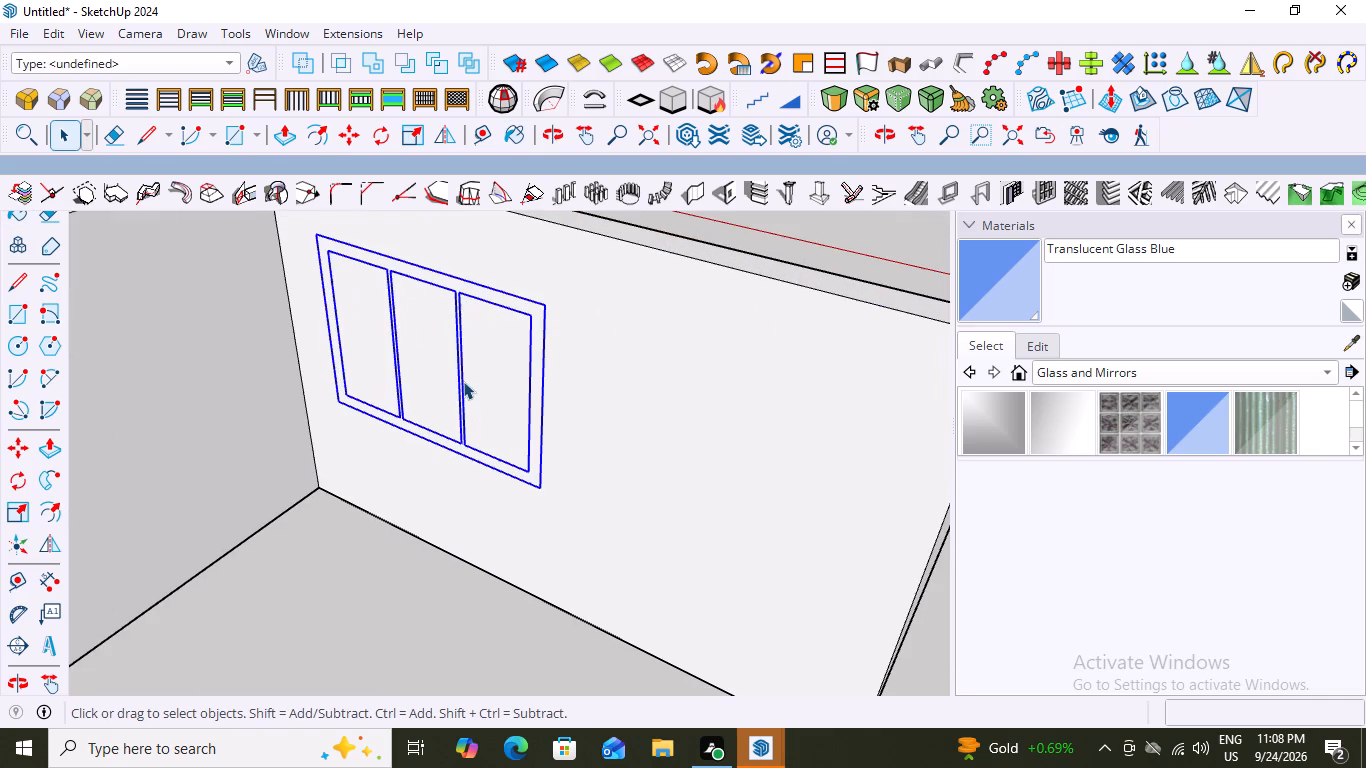
{"action": "left_click", "coordinate": [493, 363]}
{"action": "double_click", "coordinate": [494, 363]}
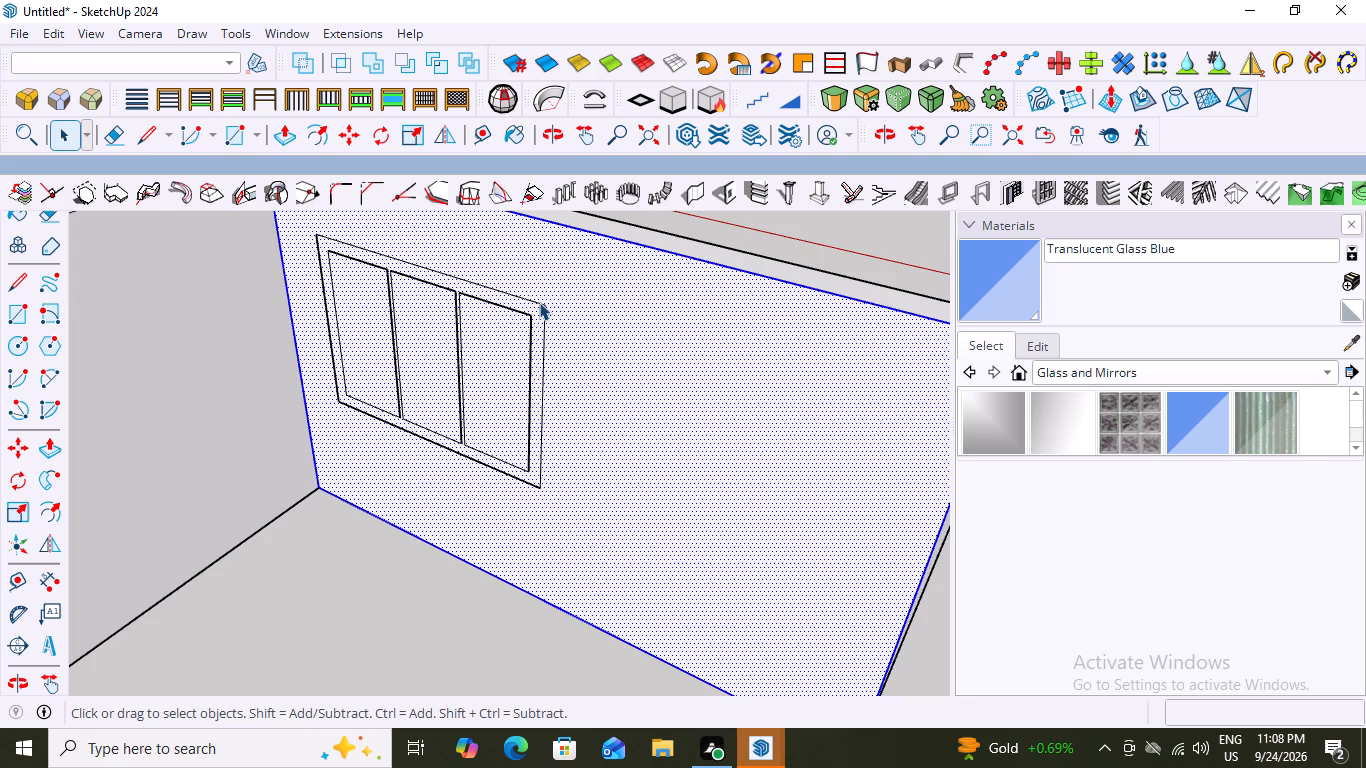
{"action": "left_click", "coordinate": [803, 214]}
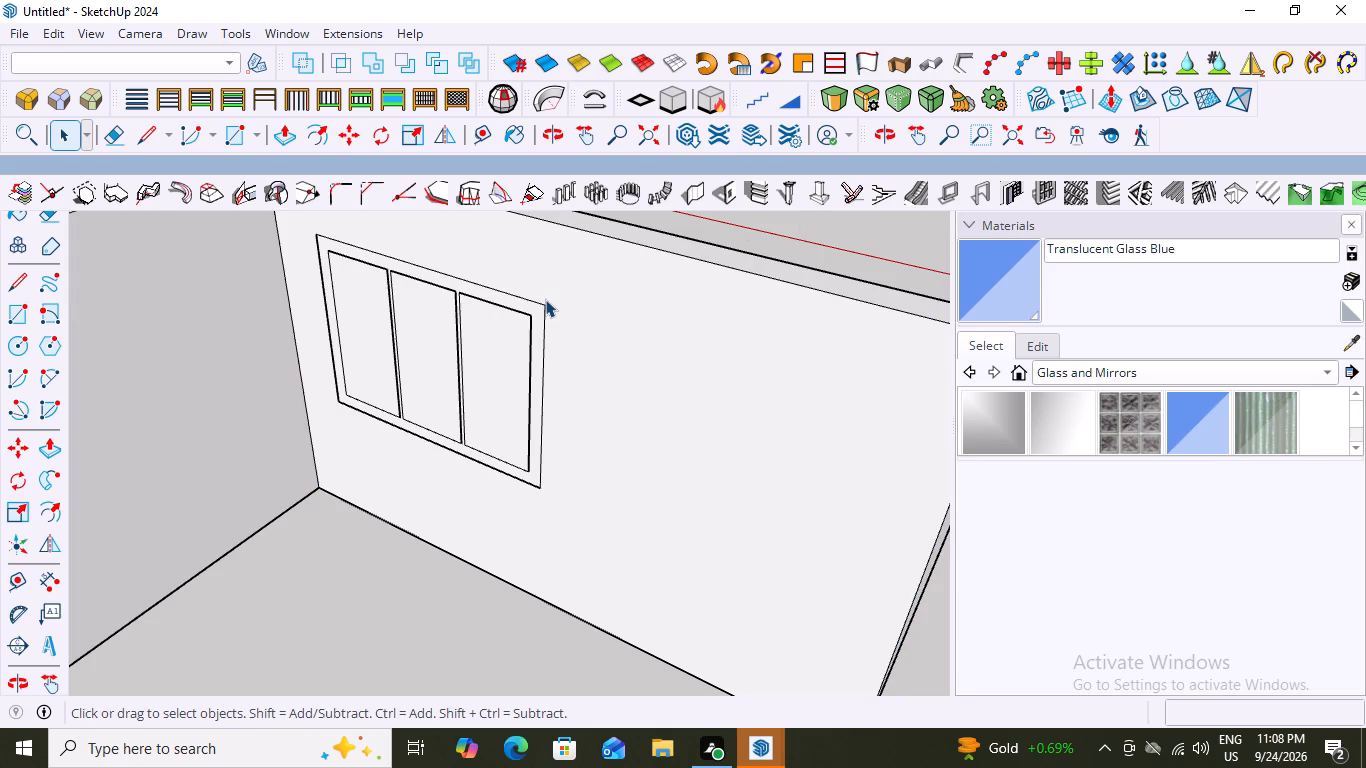
Examine the window from inside the room by opening it and selecting in its third pane area, then close it.
{"action": "triple_click", "coordinate": [542, 301]}
{"action": "left_click", "coordinate": [542, 301]}
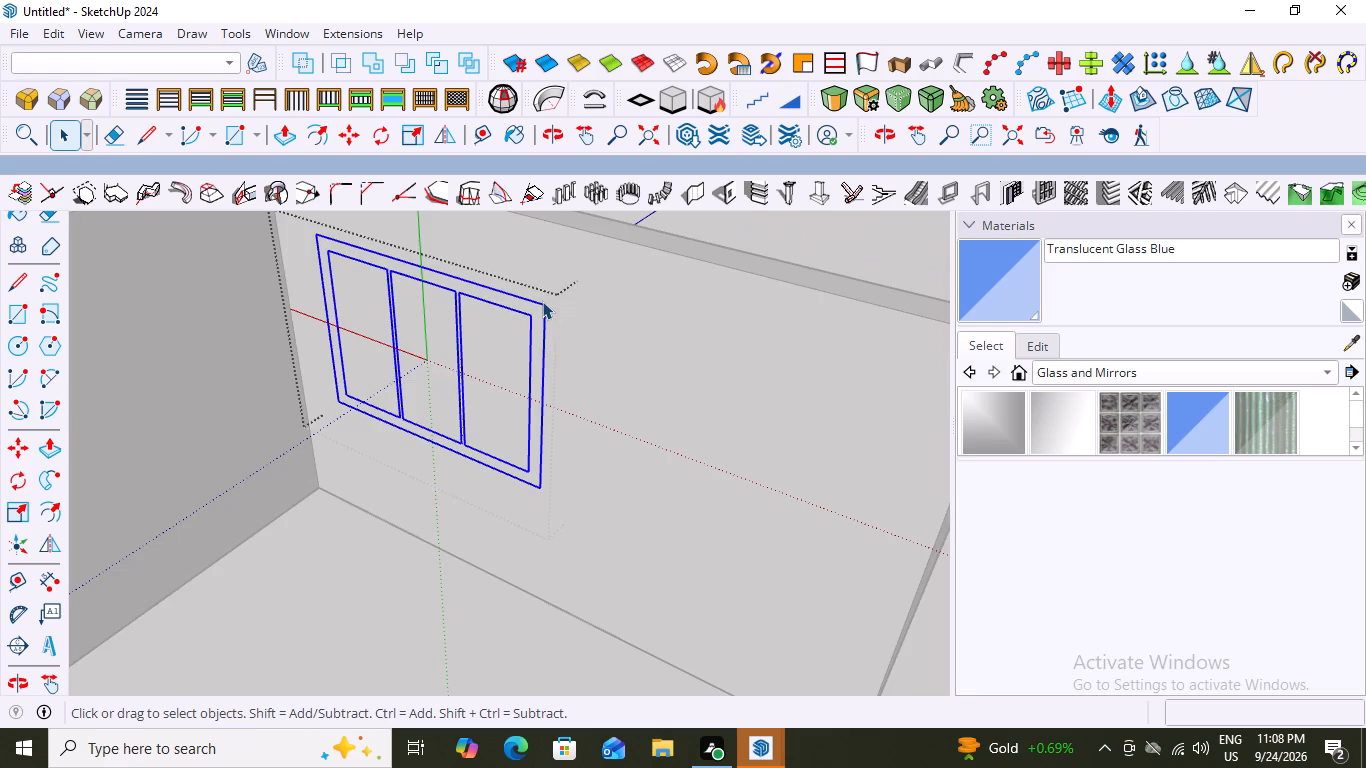
{"action": "left_click", "coordinate": [542, 301]}
{"action": "triple_click", "coordinate": [542, 301]}
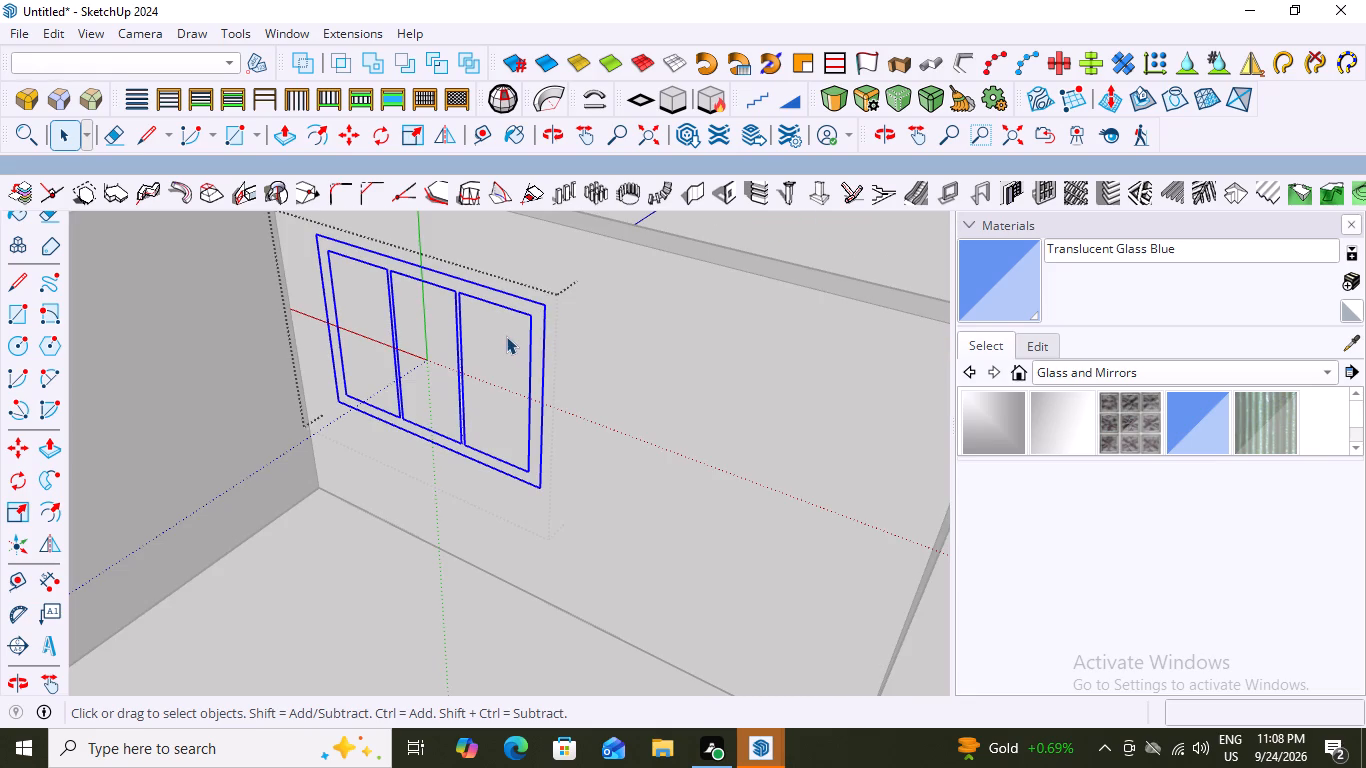
{"action": "left_click", "coordinate": [506, 336]}
{"action": "triple_click", "coordinate": [506, 336]}
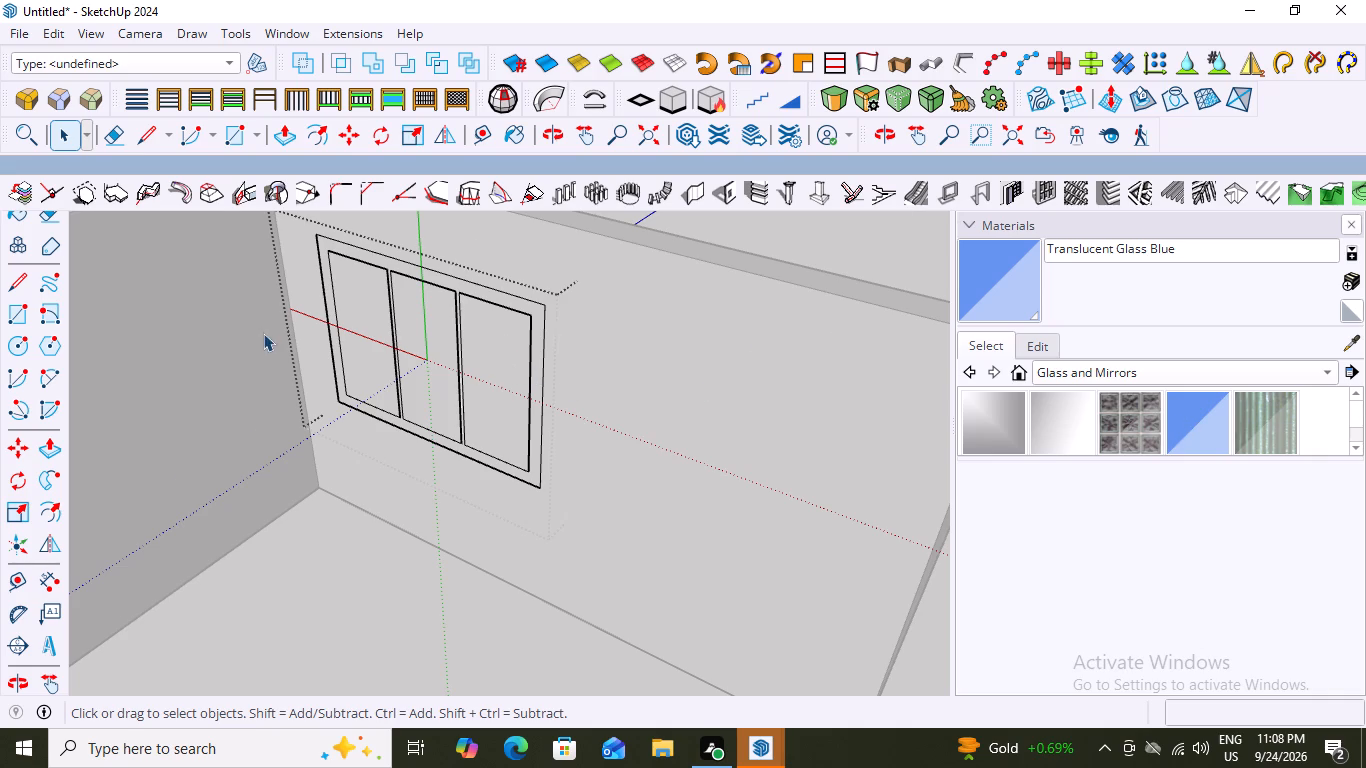
{"action": "scroll", "coordinate": [263, 333], "scroll_direction": "down", "scroll_amount": 14}
{"action": "key", "text": "space"}
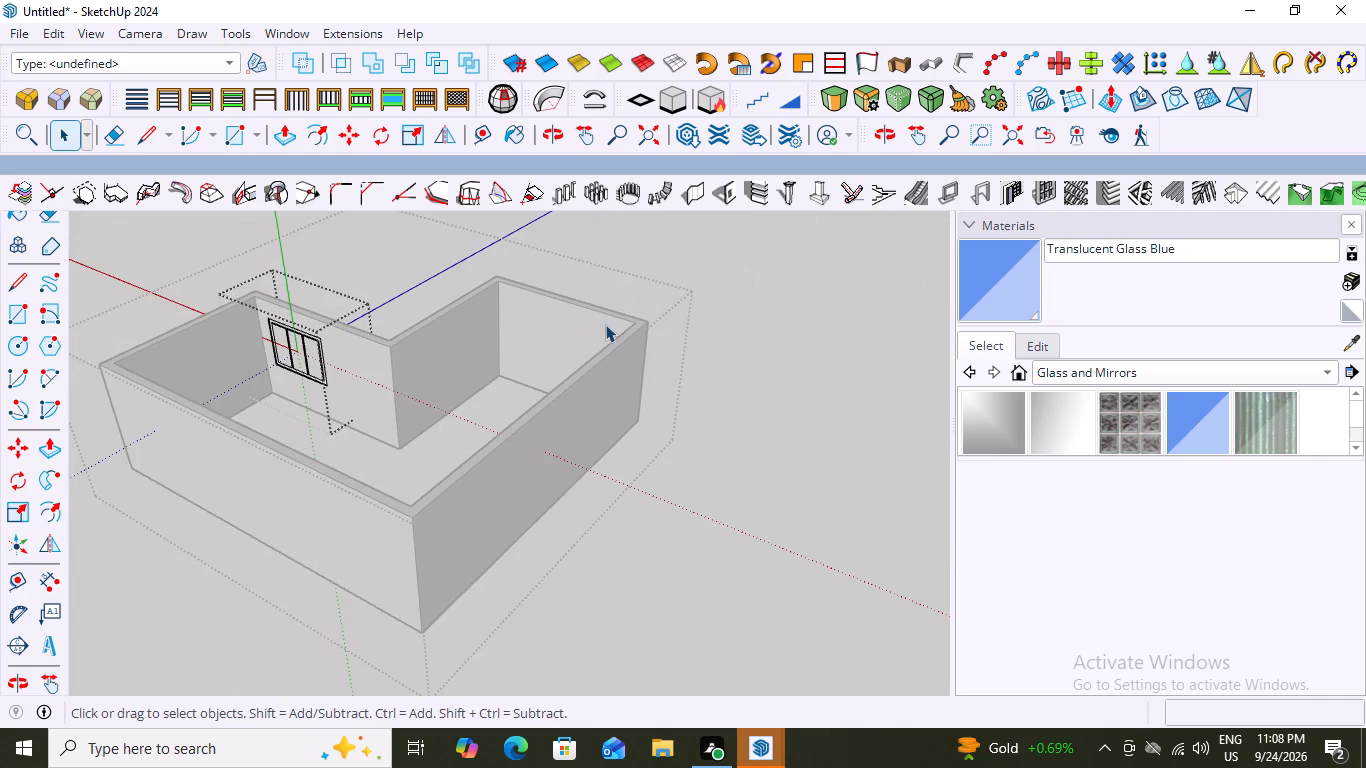
{"action": "scroll", "coordinate": [326, 324], "scroll_direction": "down", "scroll_amount": 11}
{"action": "left_click", "coordinate": [813, 250]}
{"action": "left_click", "coordinate": [794, 257]}
Inspect the window's glass from outside and the walls around it from above.
{"action": "middle_click_drag", "start_coordinate": [614, 298], "coordinate": [500, 376]}
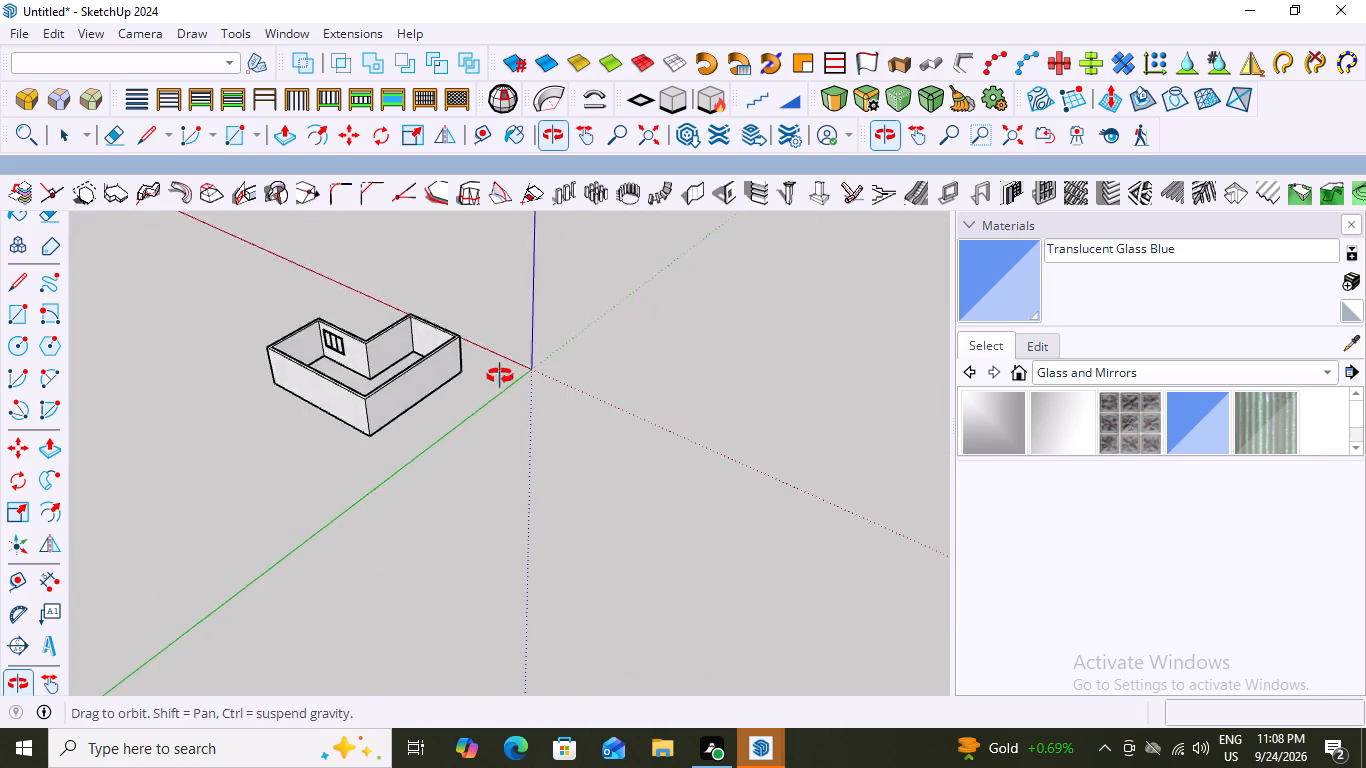
{"action": "middle_click_drag", "start_coordinate": [500, 376], "coordinate": [273, 386]}
{"action": "middle_click_drag", "start_coordinate": [767, 243], "coordinate": [384, 154]}
{"action": "scroll", "coordinate": [389, 196], "scroll_direction": "up", "scroll_amount": 1}
{"action": "scroll", "coordinate": [766, 314], "scroll_direction": "up", "scroll_amount": 5}
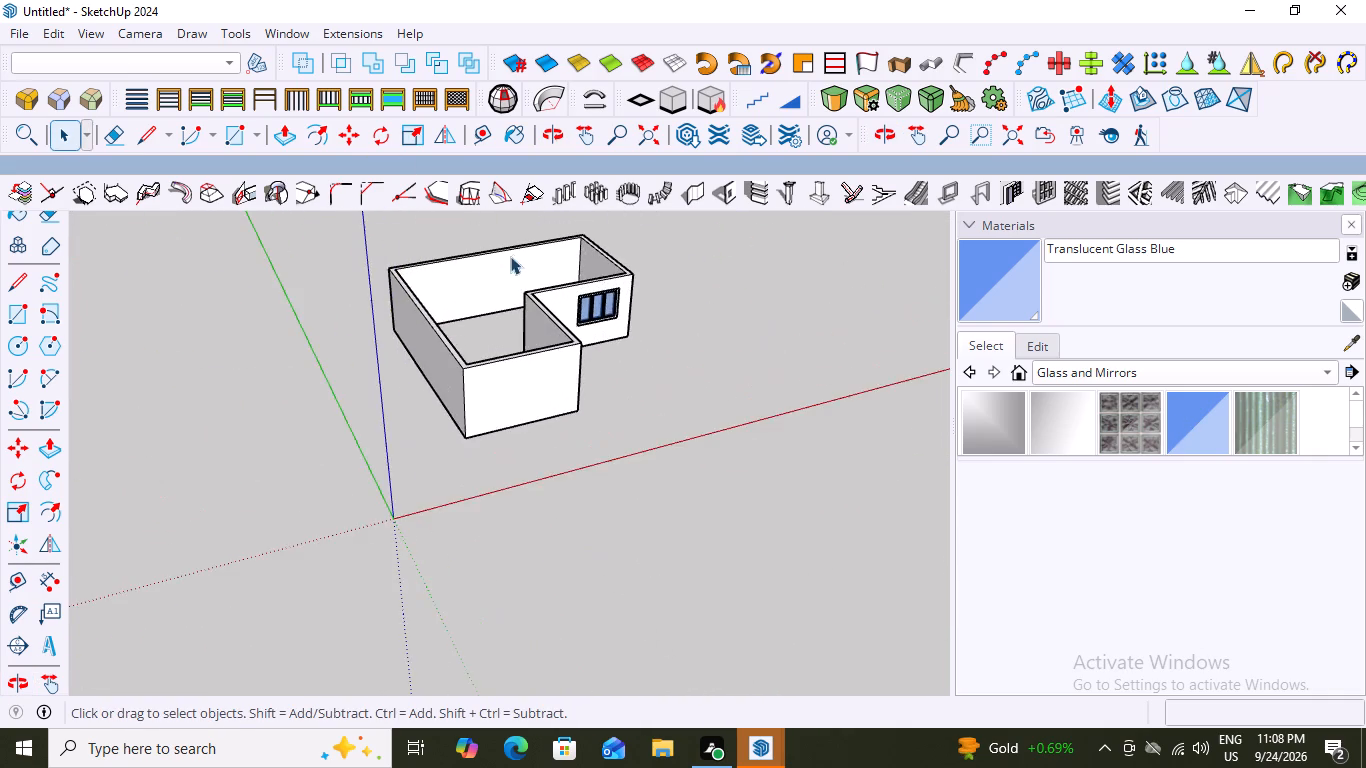
{"action": "scroll", "coordinate": [510, 256], "scroll_direction": "up", "scroll_amount": 5}
{"action": "middle_click_drag", "start_coordinate": [644, 313], "coordinate": [447, 308]}
{"action": "scroll", "coordinate": [579, 332], "scroll_direction": "up", "scroll_amount": 1}
{"action": "scroll", "coordinate": [756, 393], "scroll_direction": "up", "scroll_amount": 10}
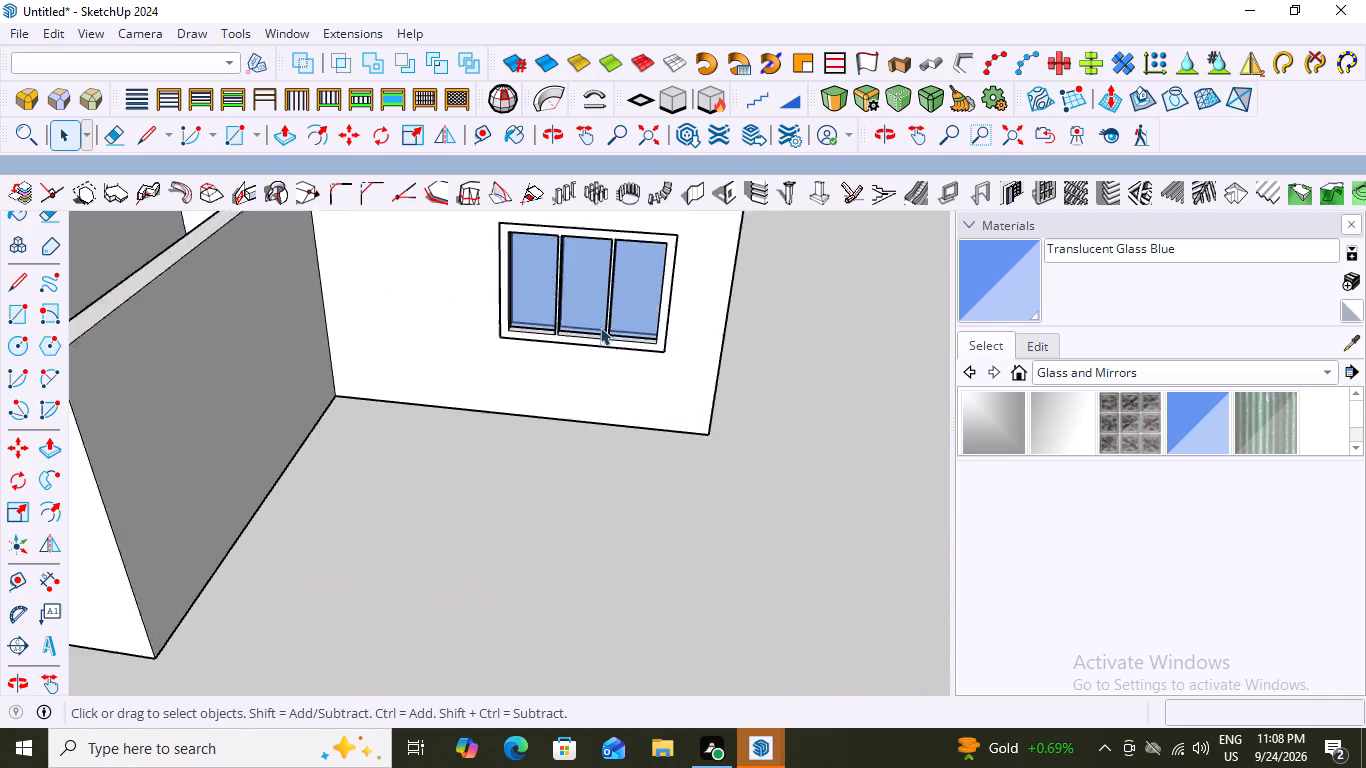
{"action": "scroll", "coordinate": [600, 327], "scroll_direction": "up", "scroll_amount": 6}
{"action": "scroll", "coordinate": [540, 334], "scroll_direction": "down", "scroll_amount": 10}
{"action": "middle_click_drag", "start_coordinate": [547, 253], "coordinate": [989, 357]}
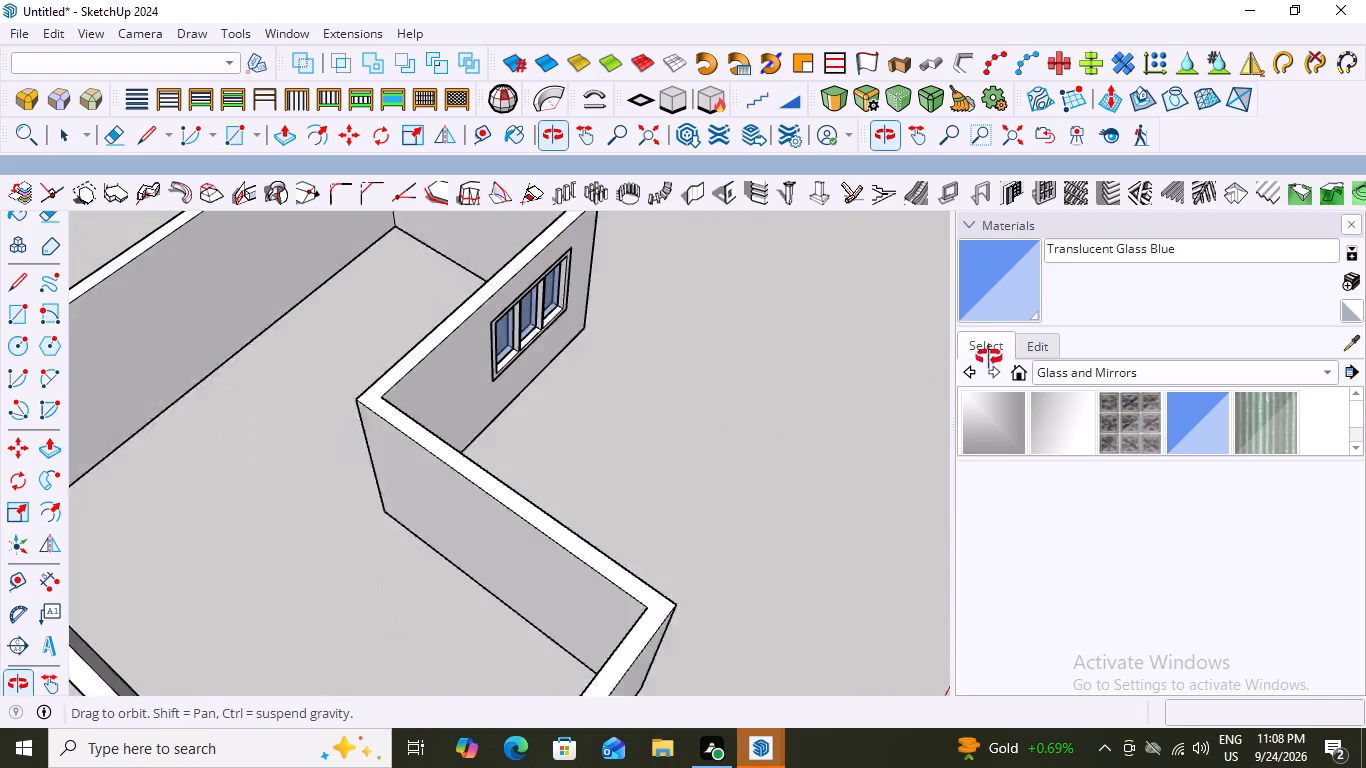
{"action": "middle_click_drag", "start_coordinate": [989, 357], "coordinate": [964, 347]}
{"action": "scroll", "coordinate": [493, 316], "scroll_direction": "down", "scroll_amount": 3}
{"action": "scroll", "coordinate": [321, 353], "scroll_direction": "down", "scroll_amount": 4}
{"action": "middle_click", "coordinate": [797, 334]}
{"action": "scroll", "coordinate": [542, 377], "scroll_direction": "down", "scroll_amount": 2}
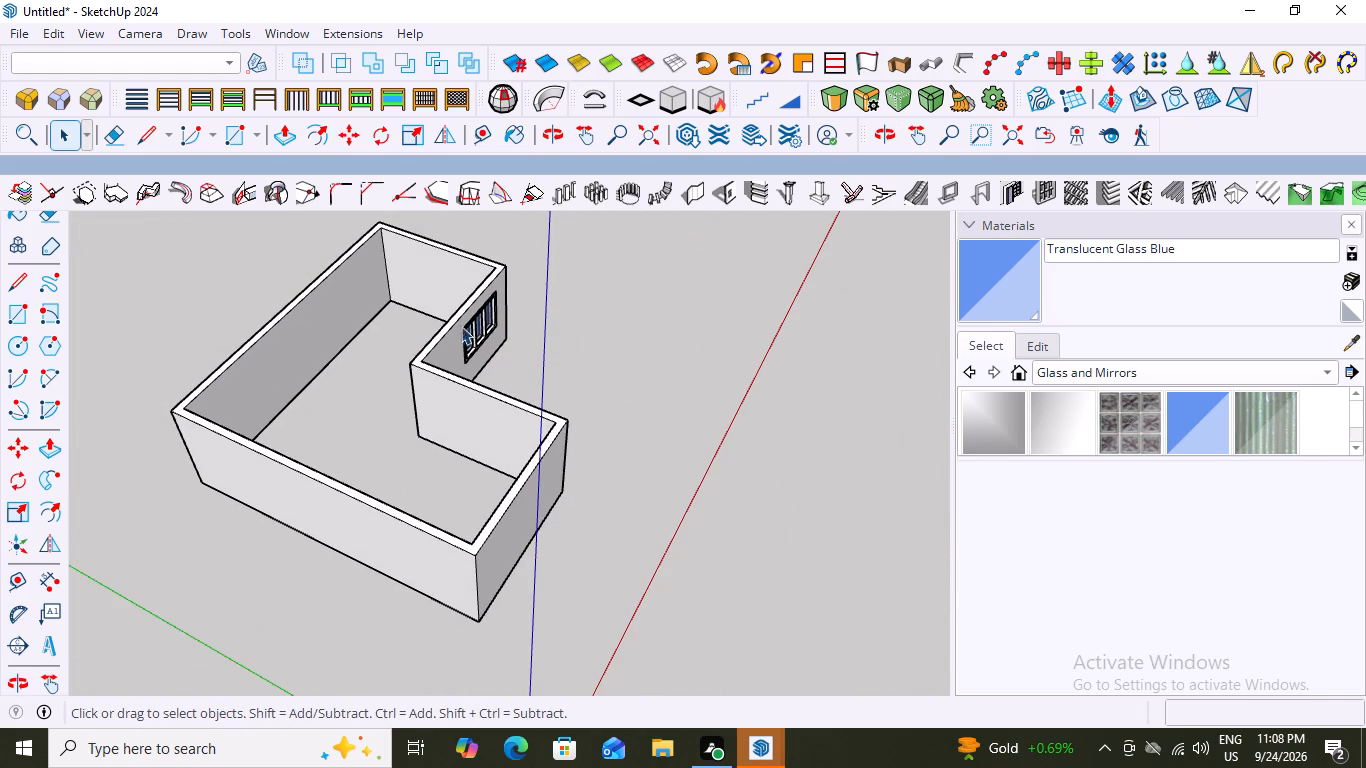
Examine the wall geometry around the window from inside by selecting all its connected faces, then clear the selection.
{"action": "middle_click_drag", "start_coordinate": [362, 322], "coordinate": [882, 301]}
{"action": "scroll", "coordinate": [480, 493], "scroll_direction": "up", "scroll_amount": 11}
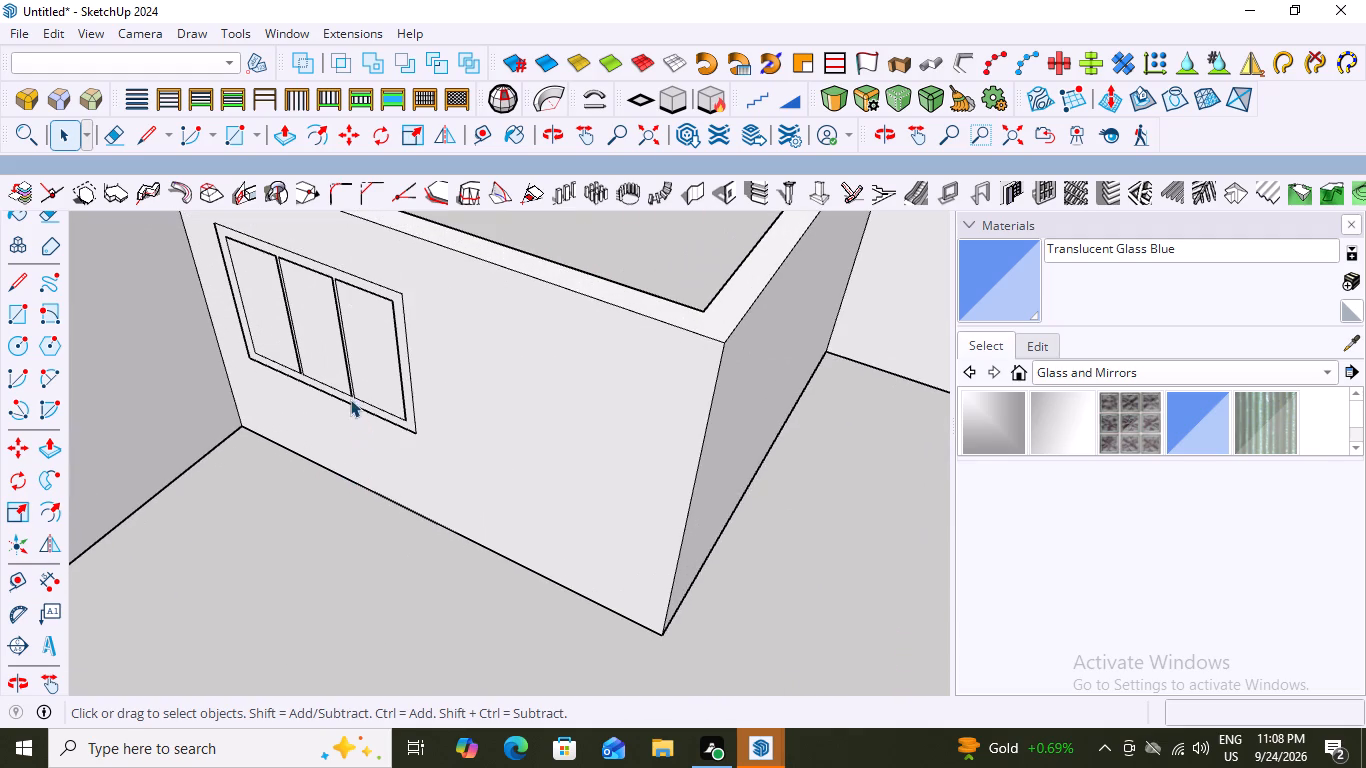
{"action": "left_click", "coordinate": [377, 385]}
{"action": "triple_click", "coordinate": [377, 384]}
{"action": "double_click", "coordinate": [377, 384]}
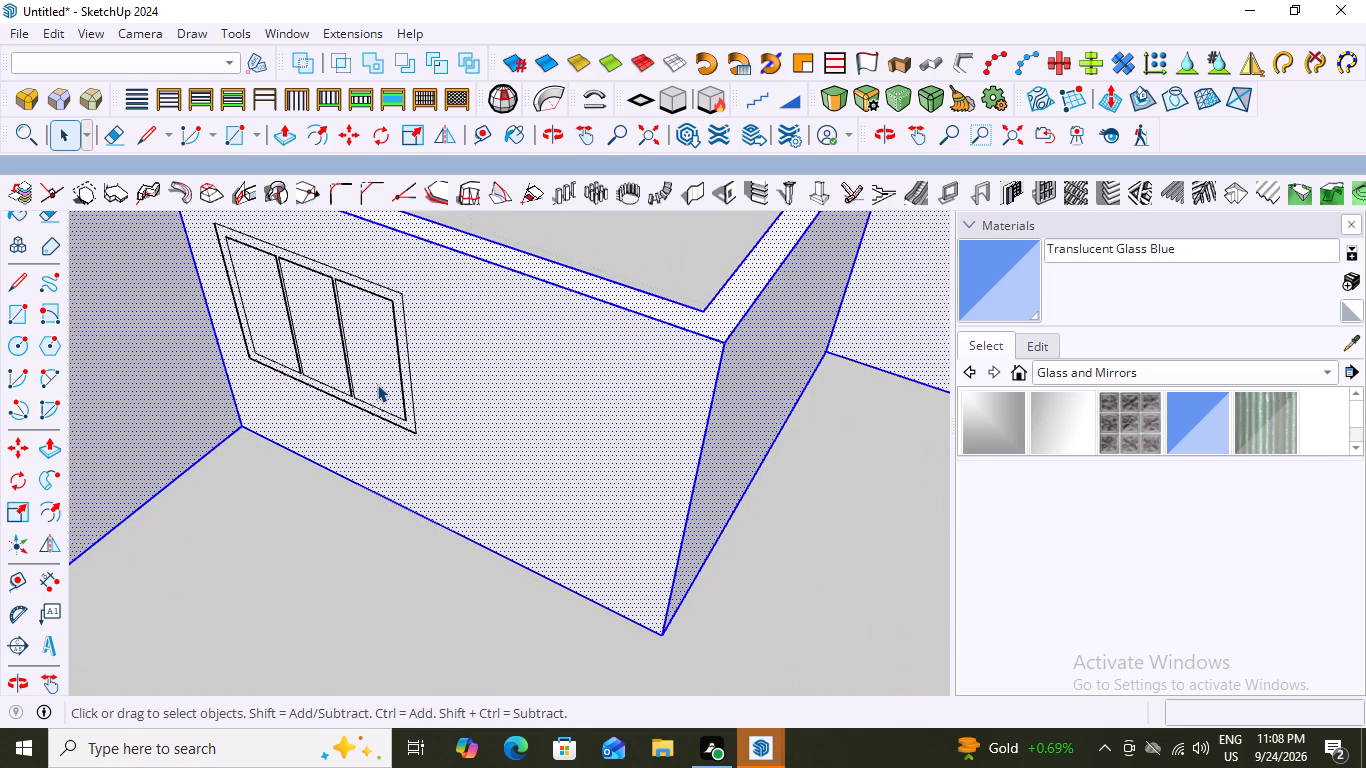
{"action": "scroll", "coordinate": [377, 384], "scroll_direction": "down", "scroll_amount": 14}
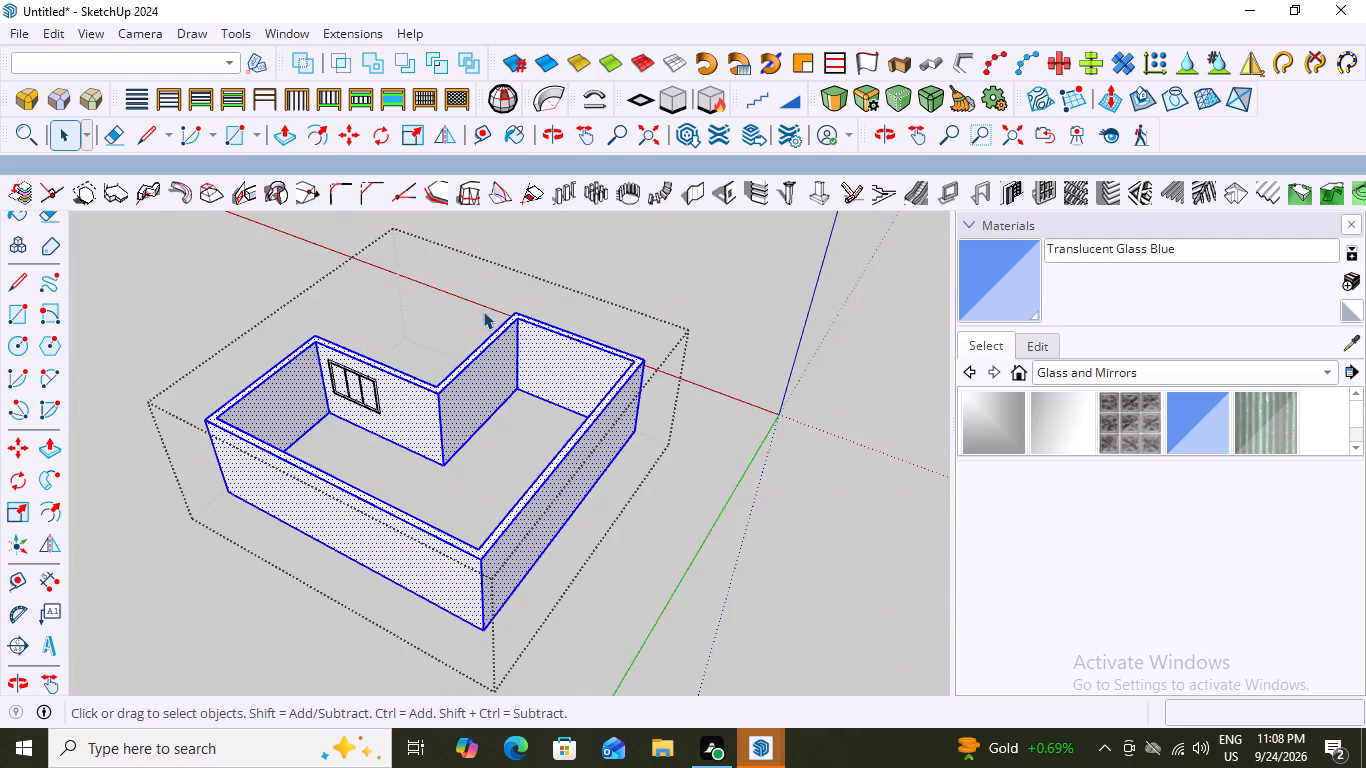
{"action": "double_click", "coordinate": [421, 317]}
{"action": "left_click", "coordinate": [423, 382]}
{"action": "left_click", "coordinate": [433, 381]}
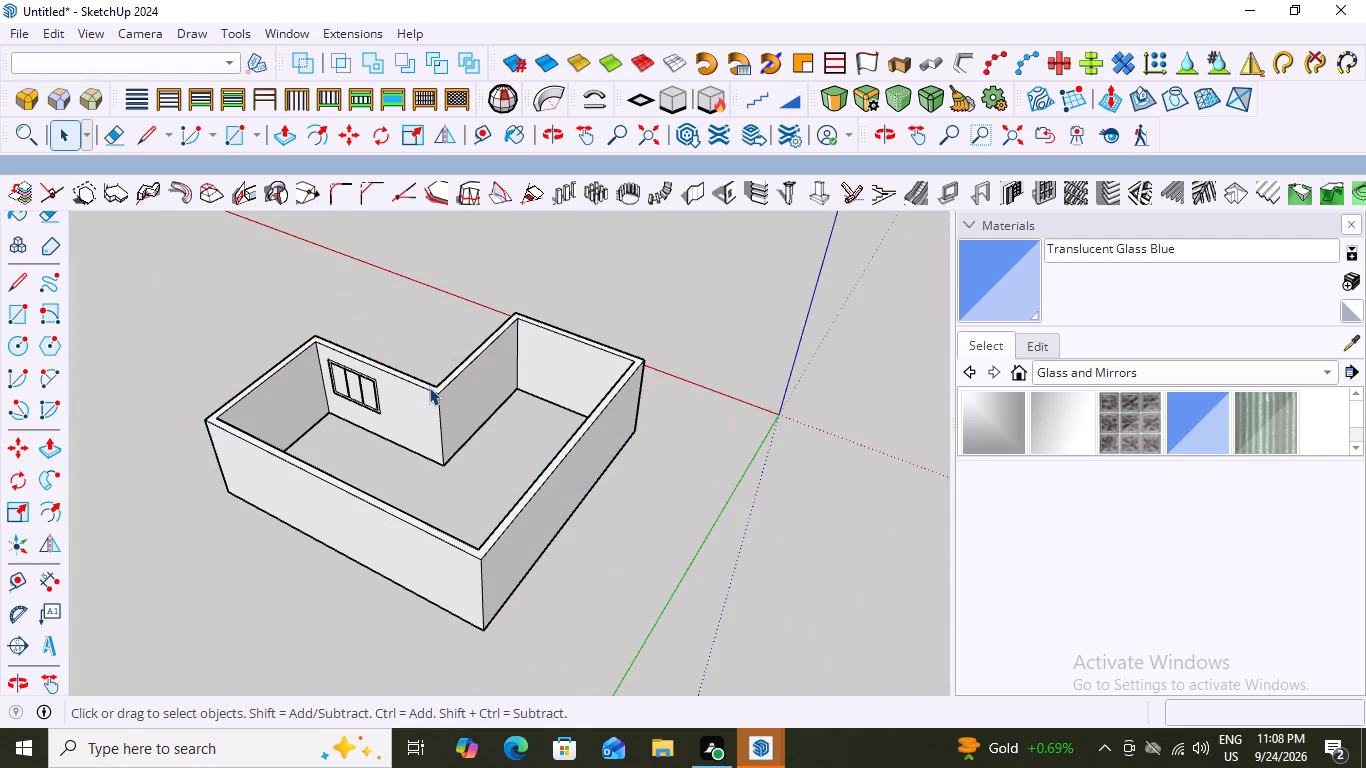
Open the wall group and select the interior wall face with its edges to check whether it covers the window panes.
{"action": "left_click", "coordinate": [428, 389]}
{"action": "double_click", "coordinate": [428, 389]}
{"action": "scroll", "coordinate": [315, 398], "scroll_direction": "up", "scroll_amount": 2}
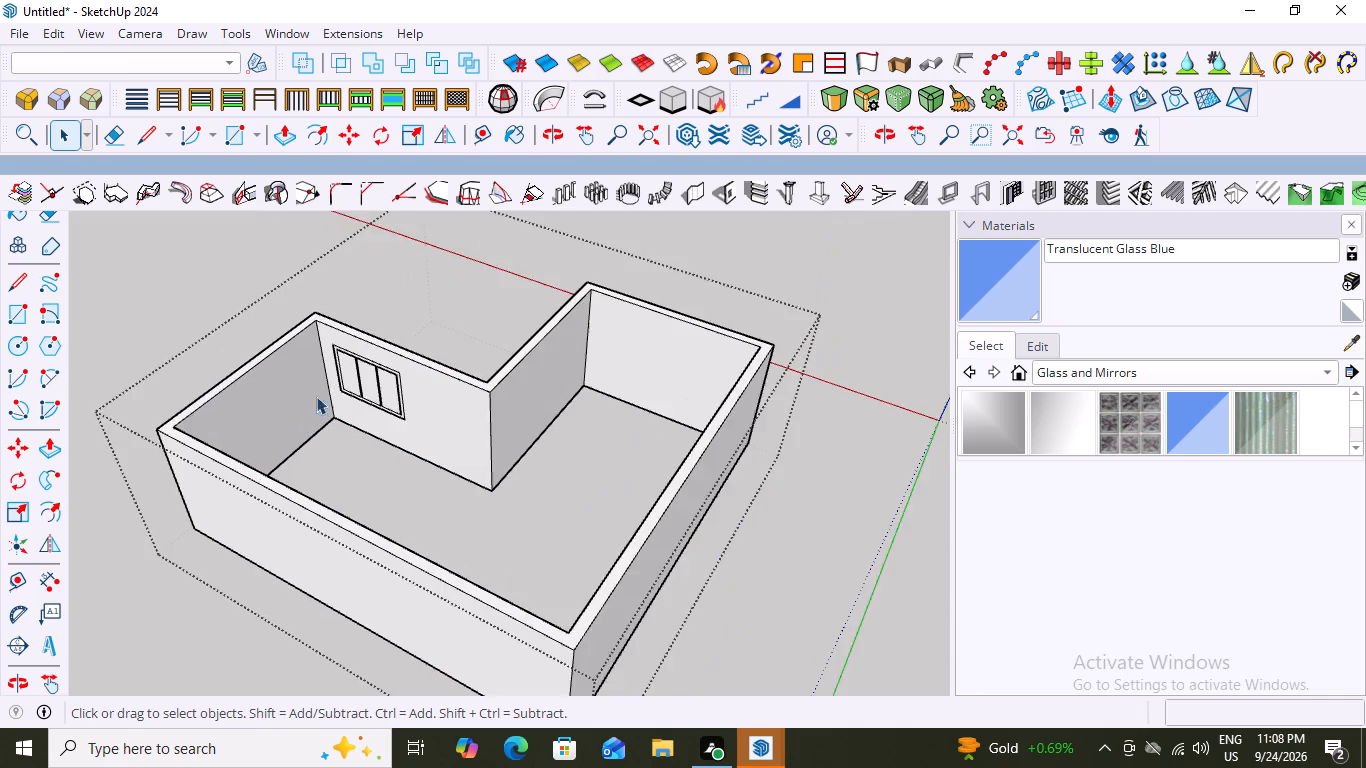
{"action": "scroll", "coordinate": [316, 396], "scroll_direction": "up", "scroll_amount": 5}
{"action": "left_click", "coordinate": [360, 377]}
{"action": "double_click", "coordinate": [360, 377]}
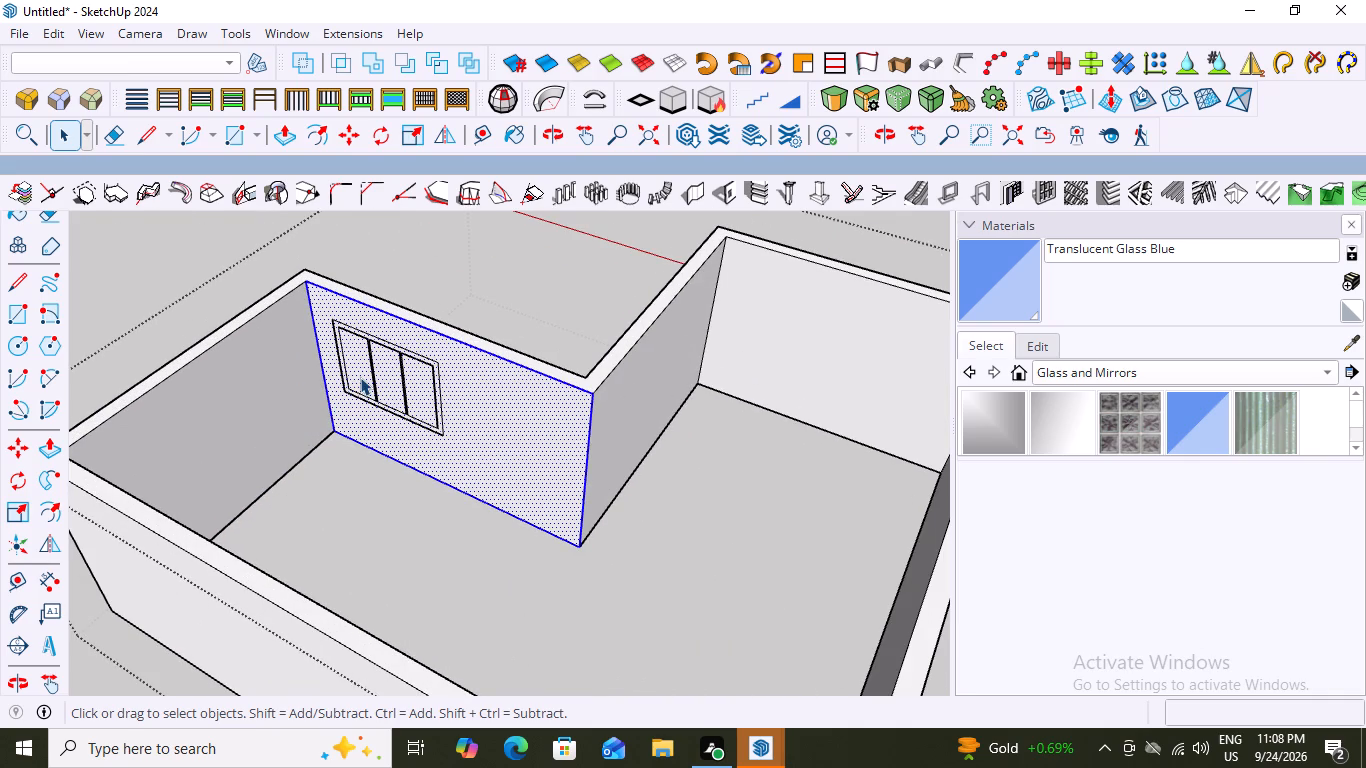
{"action": "double_click", "coordinate": [360, 377]}
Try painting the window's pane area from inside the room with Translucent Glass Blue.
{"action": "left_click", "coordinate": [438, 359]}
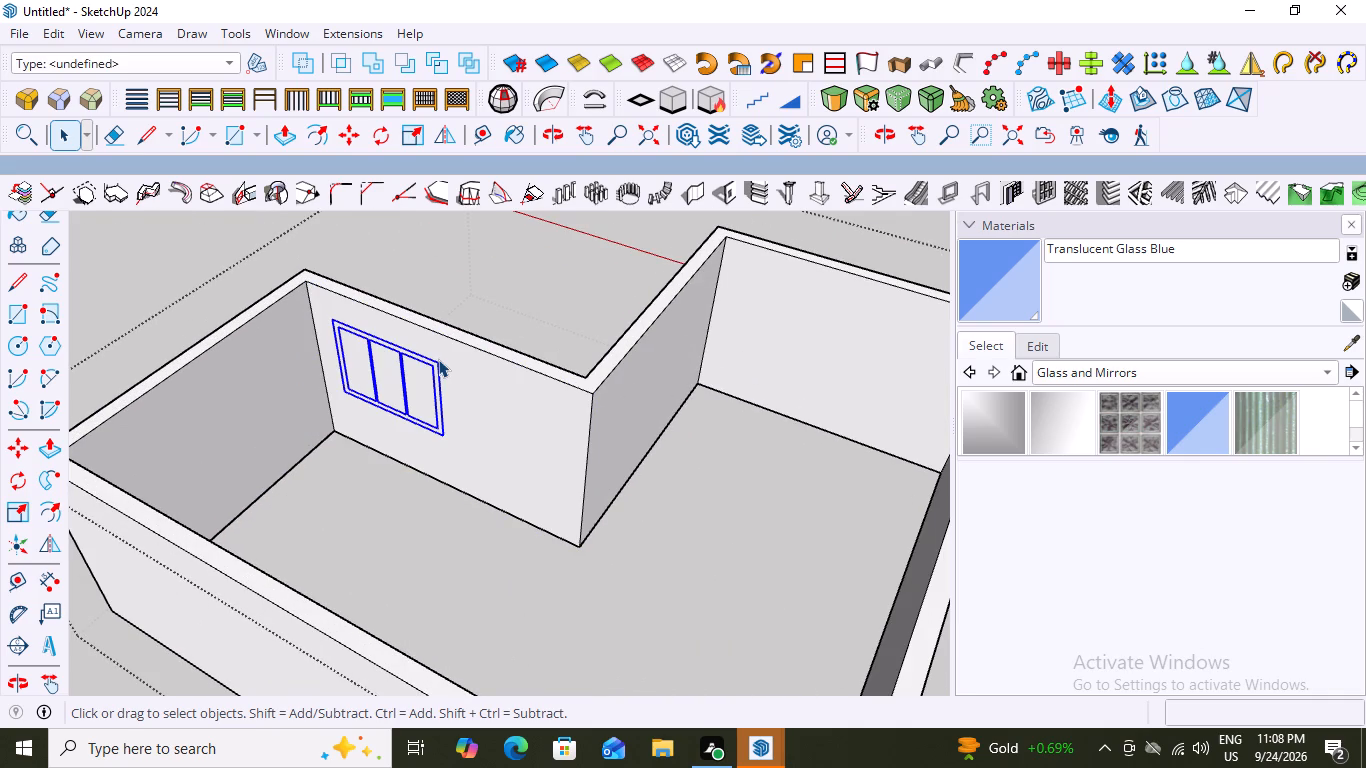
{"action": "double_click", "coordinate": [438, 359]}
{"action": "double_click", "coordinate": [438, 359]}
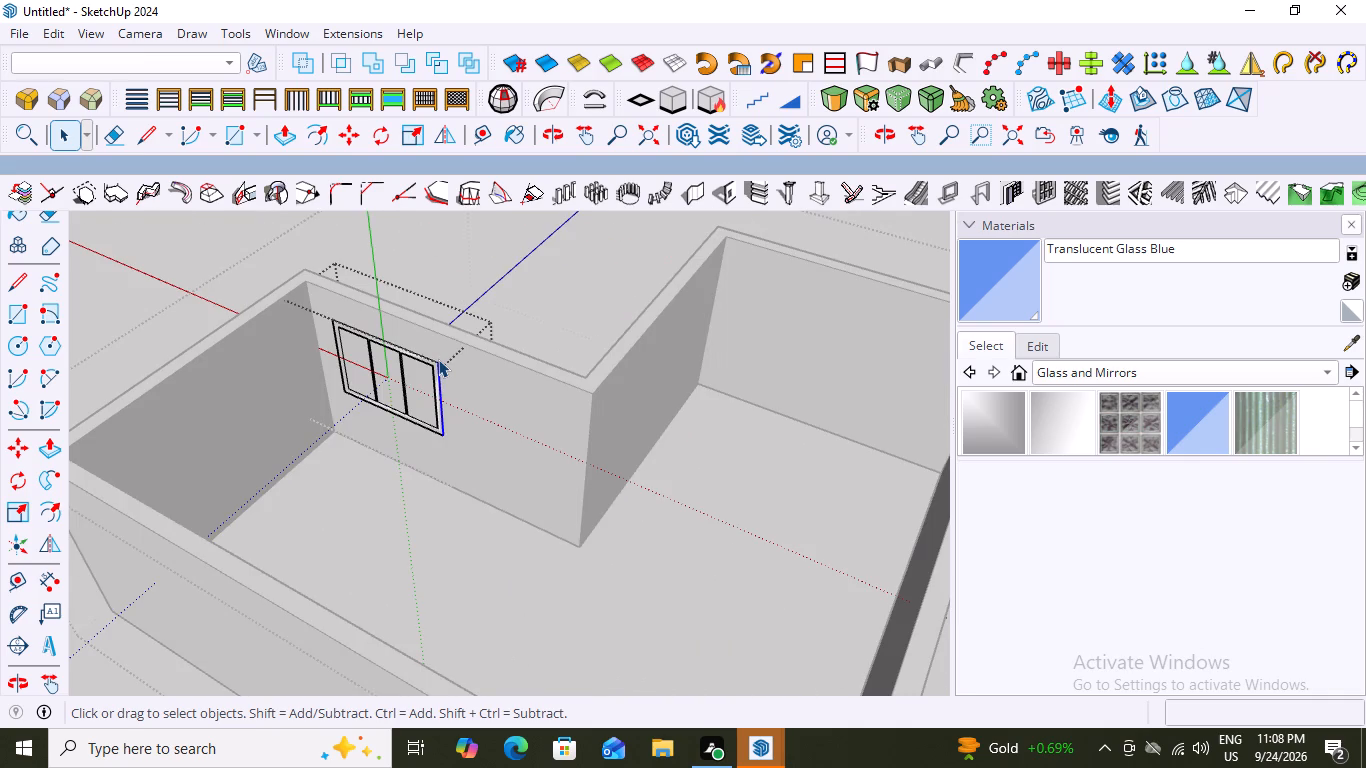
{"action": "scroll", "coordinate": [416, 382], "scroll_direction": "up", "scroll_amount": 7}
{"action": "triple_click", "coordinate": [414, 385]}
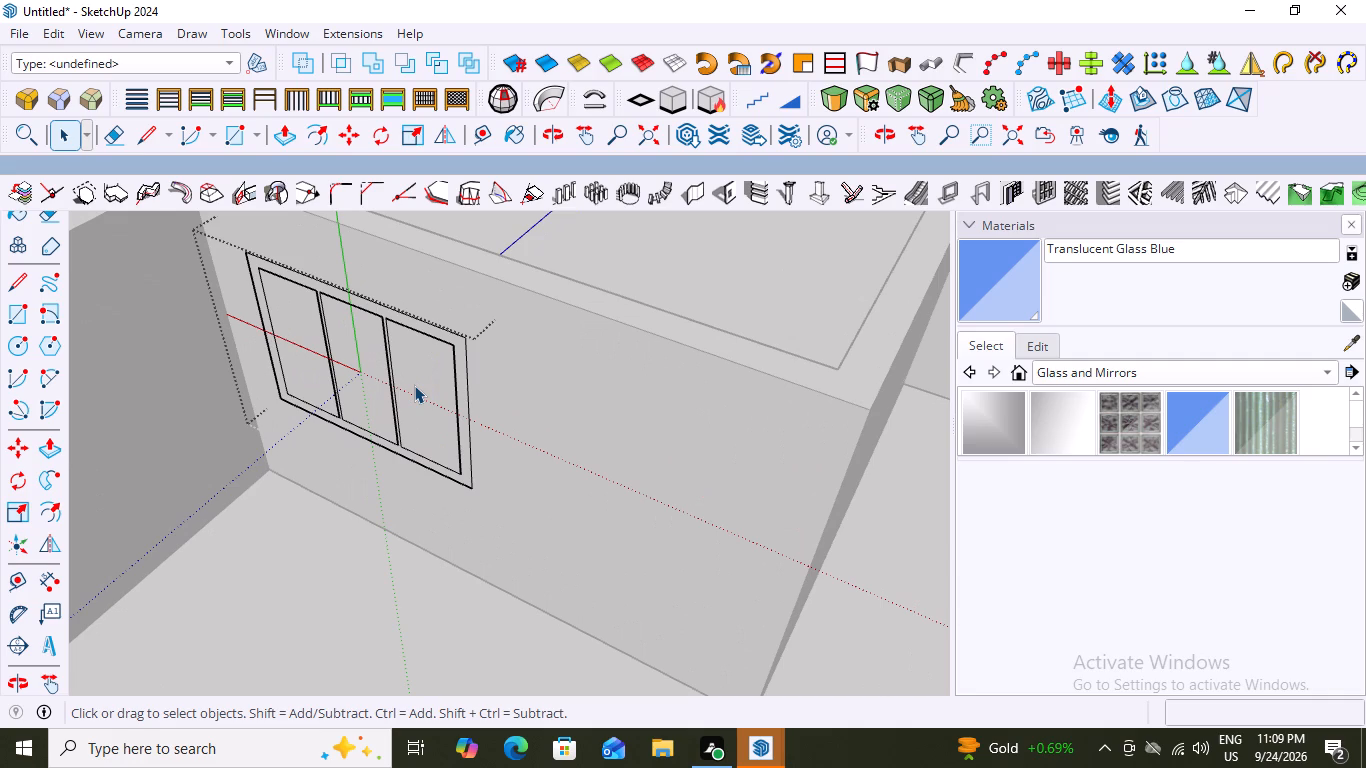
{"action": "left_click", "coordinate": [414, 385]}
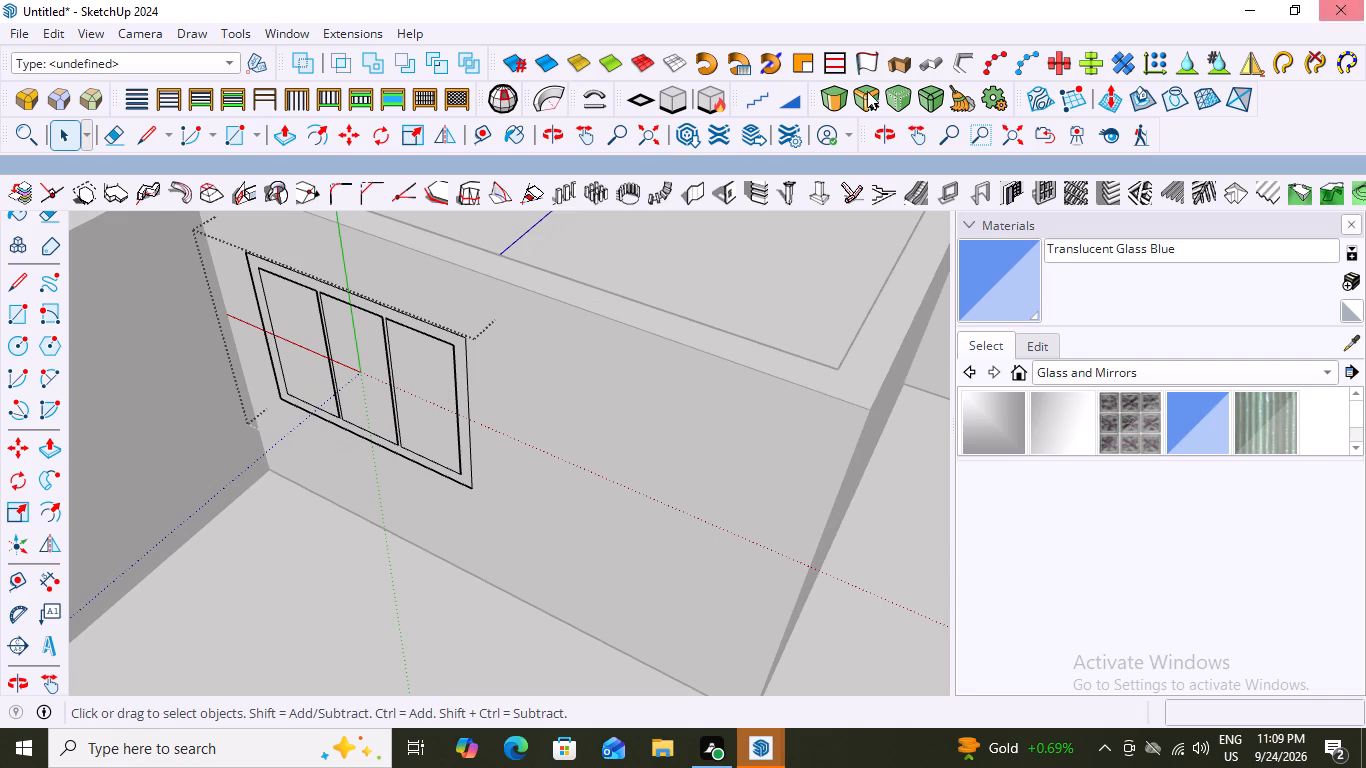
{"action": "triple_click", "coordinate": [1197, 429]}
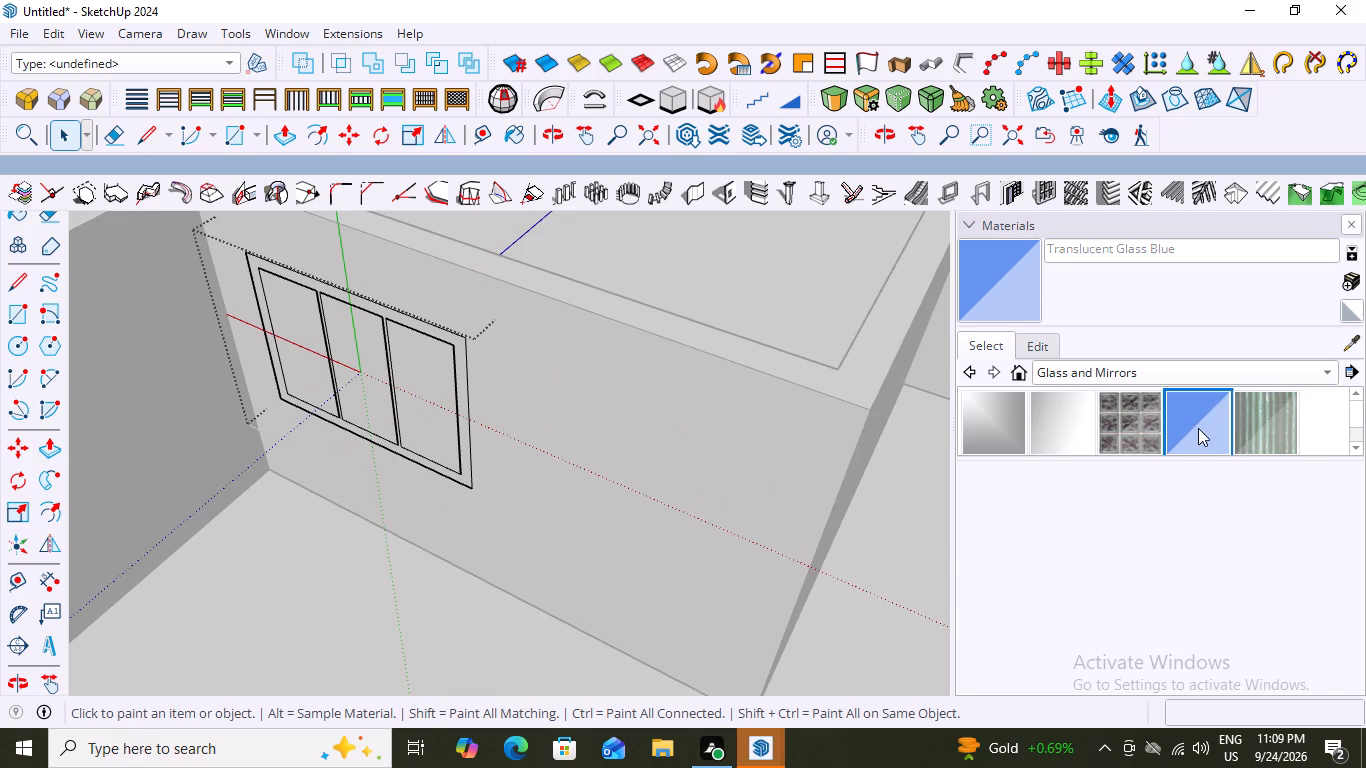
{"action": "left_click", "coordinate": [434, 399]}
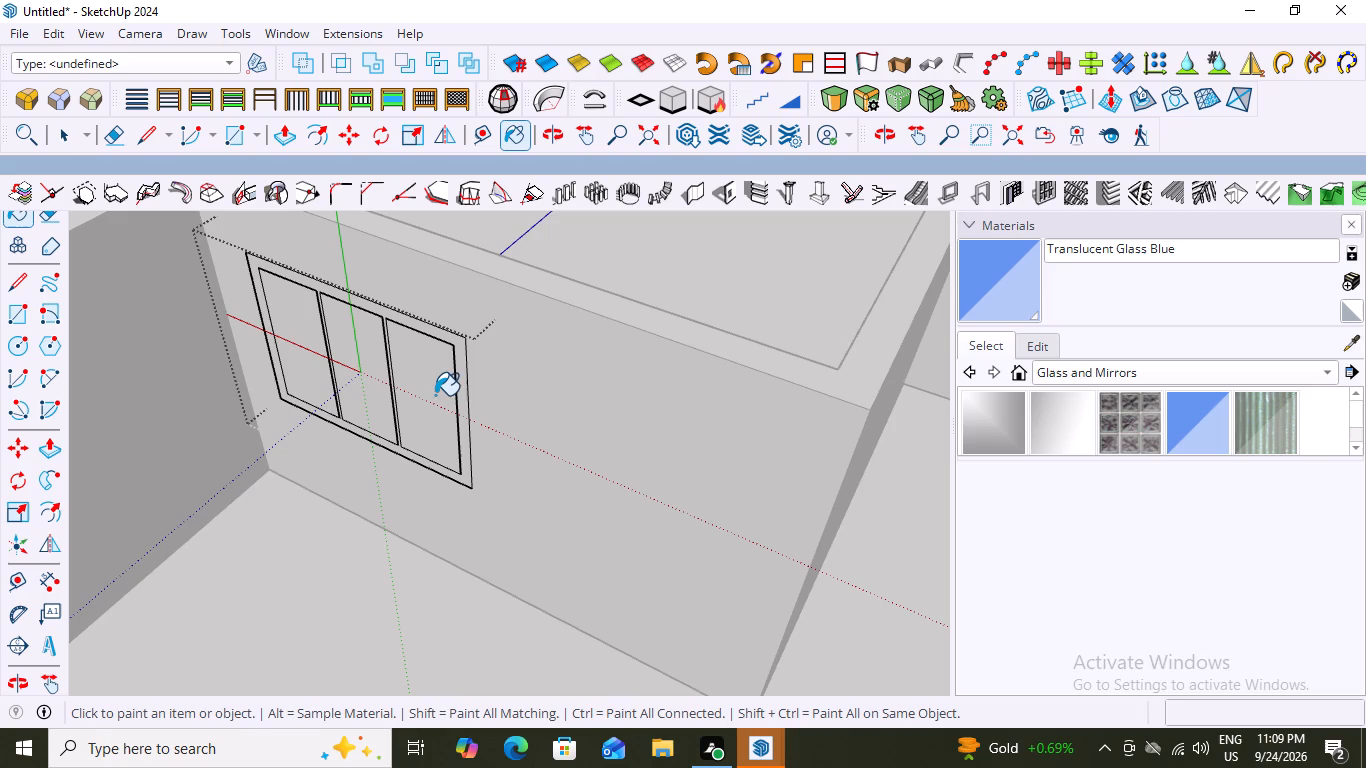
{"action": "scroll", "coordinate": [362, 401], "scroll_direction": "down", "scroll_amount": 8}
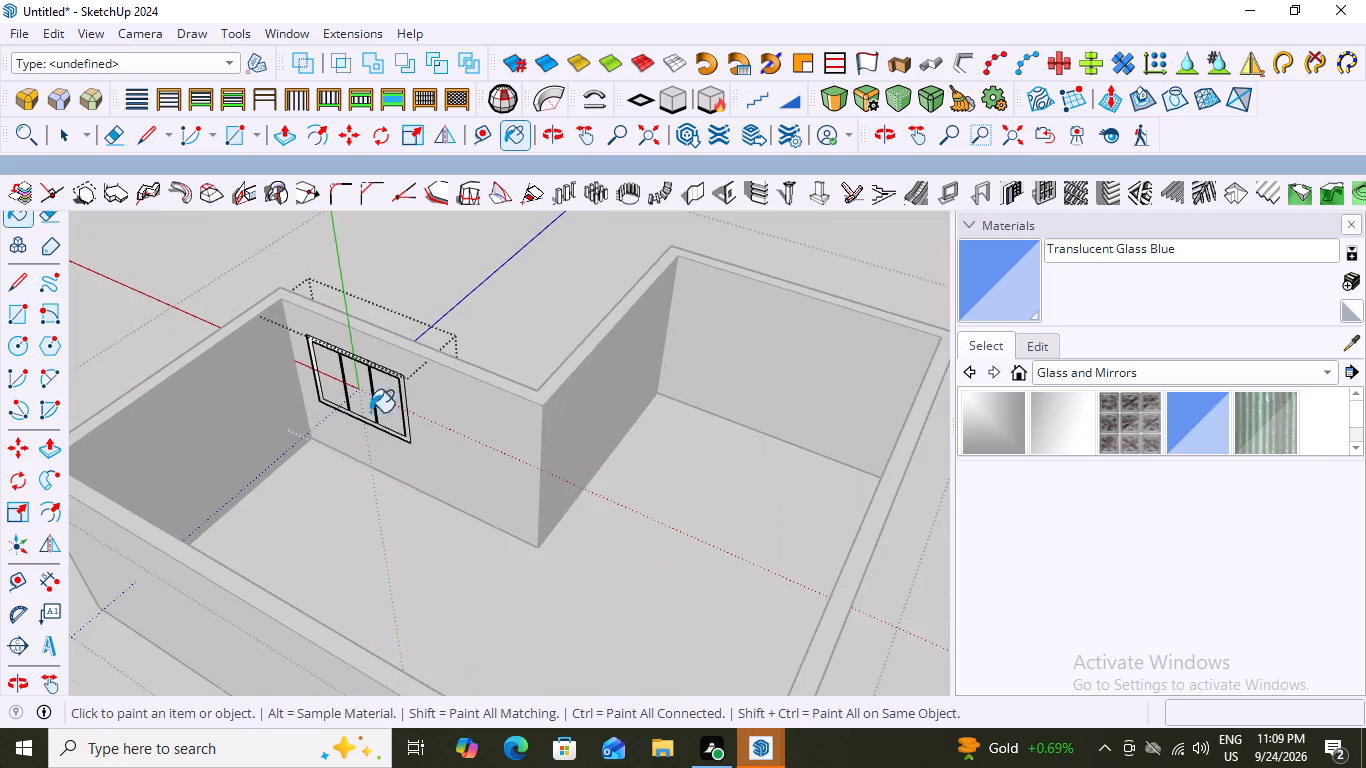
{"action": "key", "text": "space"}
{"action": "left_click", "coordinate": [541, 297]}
Inspect the window's blue glass, frame and reveals from outside at several angles.
{"action": "middle_click_drag", "start_coordinate": [552, 377], "coordinate": [0, 455]}
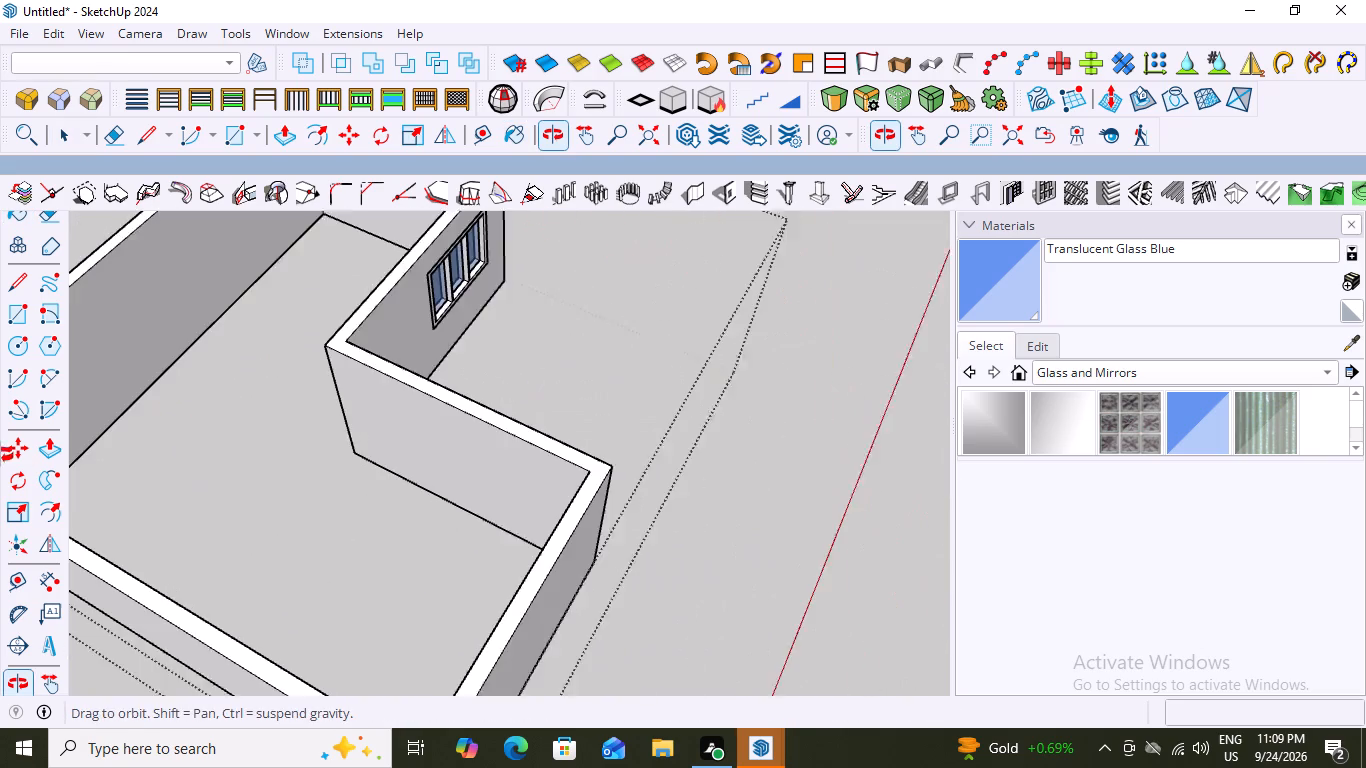
{"action": "middle_click_drag", "start_coordinate": [0, 455], "coordinate": [4, 445]}
{"action": "scroll", "coordinate": [623, 225], "scroll_direction": "up", "scroll_amount": 4}
{"action": "middle_click_drag", "start_coordinate": [639, 296], "coordinate": [321, 276]}
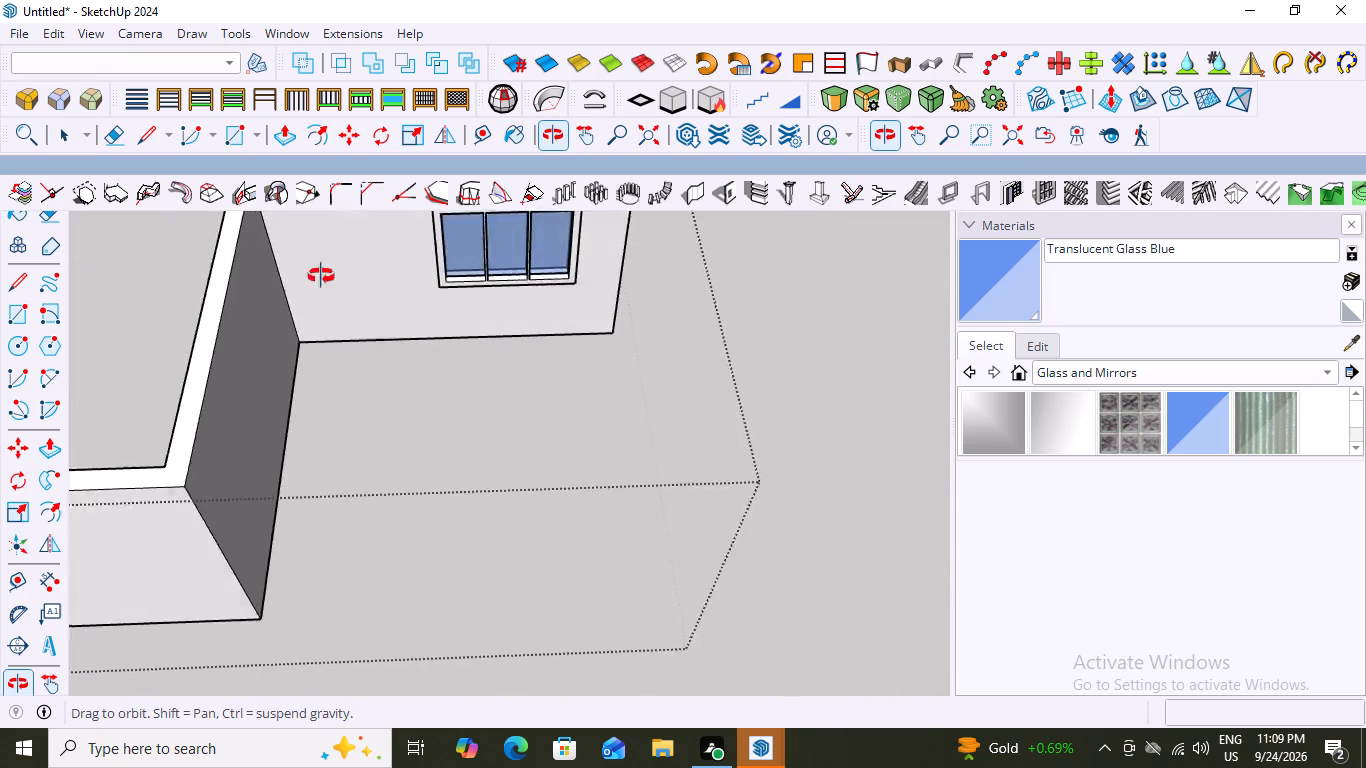
{"action": "middle_click_drag", "start_coordinate": [321, 276], "coordinate": [404, 201]}
{"action": "scroll", "coordinate": [488, 275], "scroll_direction": "down", "scroll_amount": 10}
{"action": "scroll", "coordinate": [510, 249], "scroll_direction": "up", "scroll_amount": 14}
{"action": "middle_click_drag", "start_coordinate": [510, 245], "coordinate": [507, 225]}
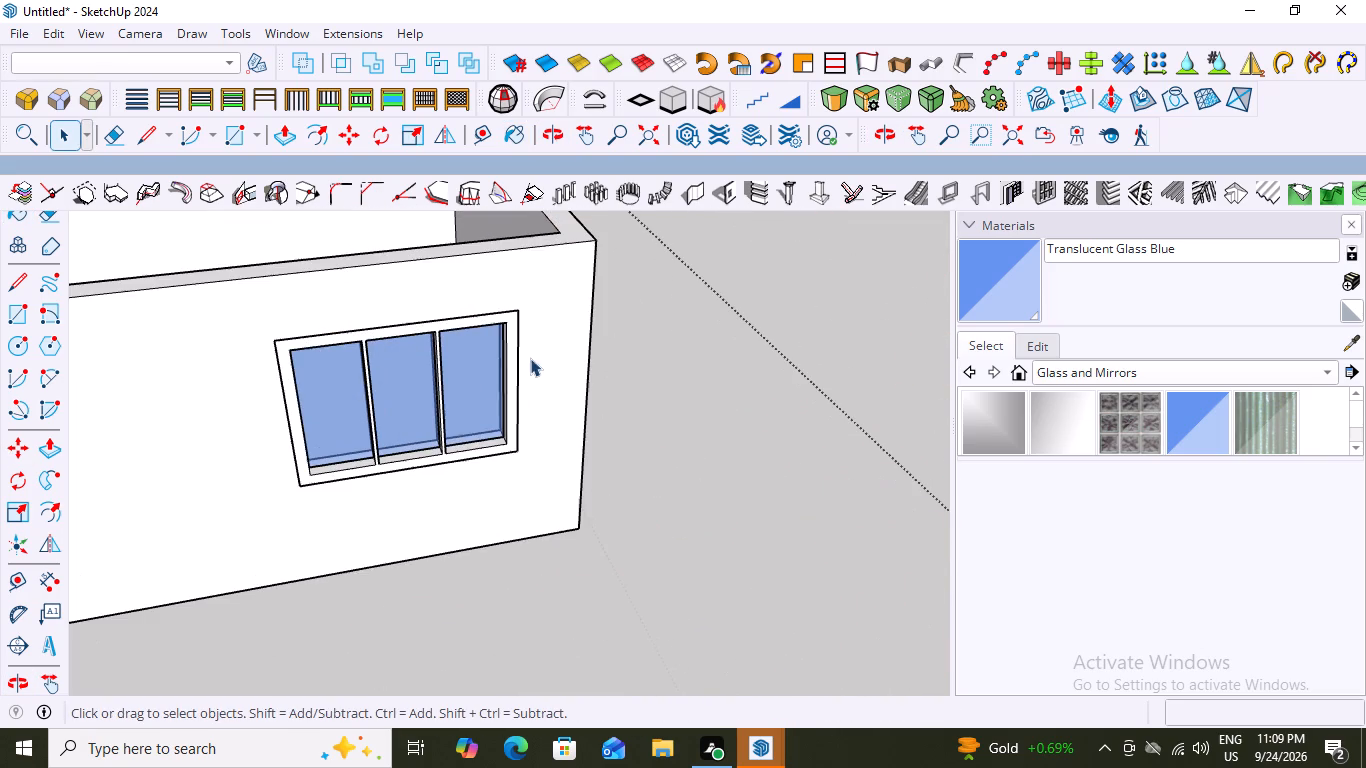
{"action": "middle_click_drag", "start_coordinate": [431, 436], "coordinate": [343, 417]}
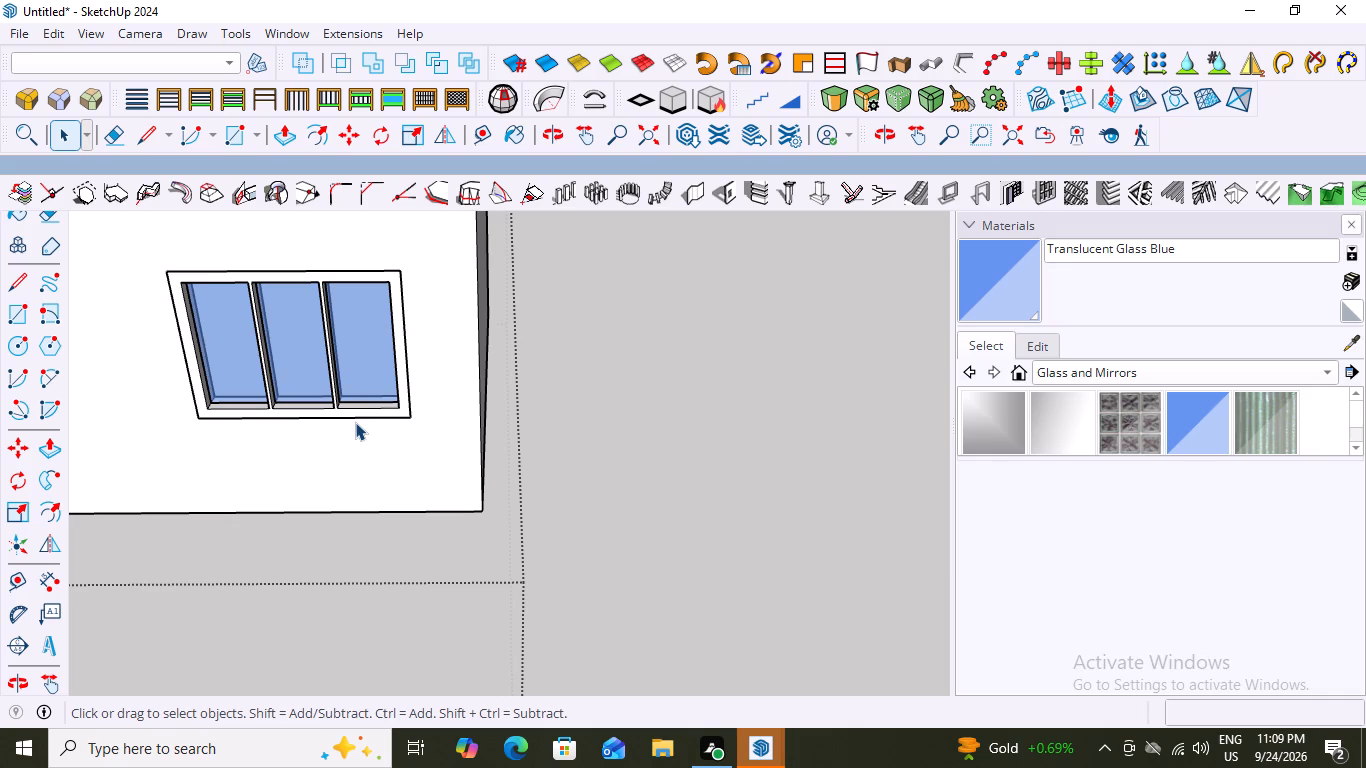
{"action": "scroll", "coordinate": [465, 437], "scroll_direction": "down", "scroll_amount": 8}
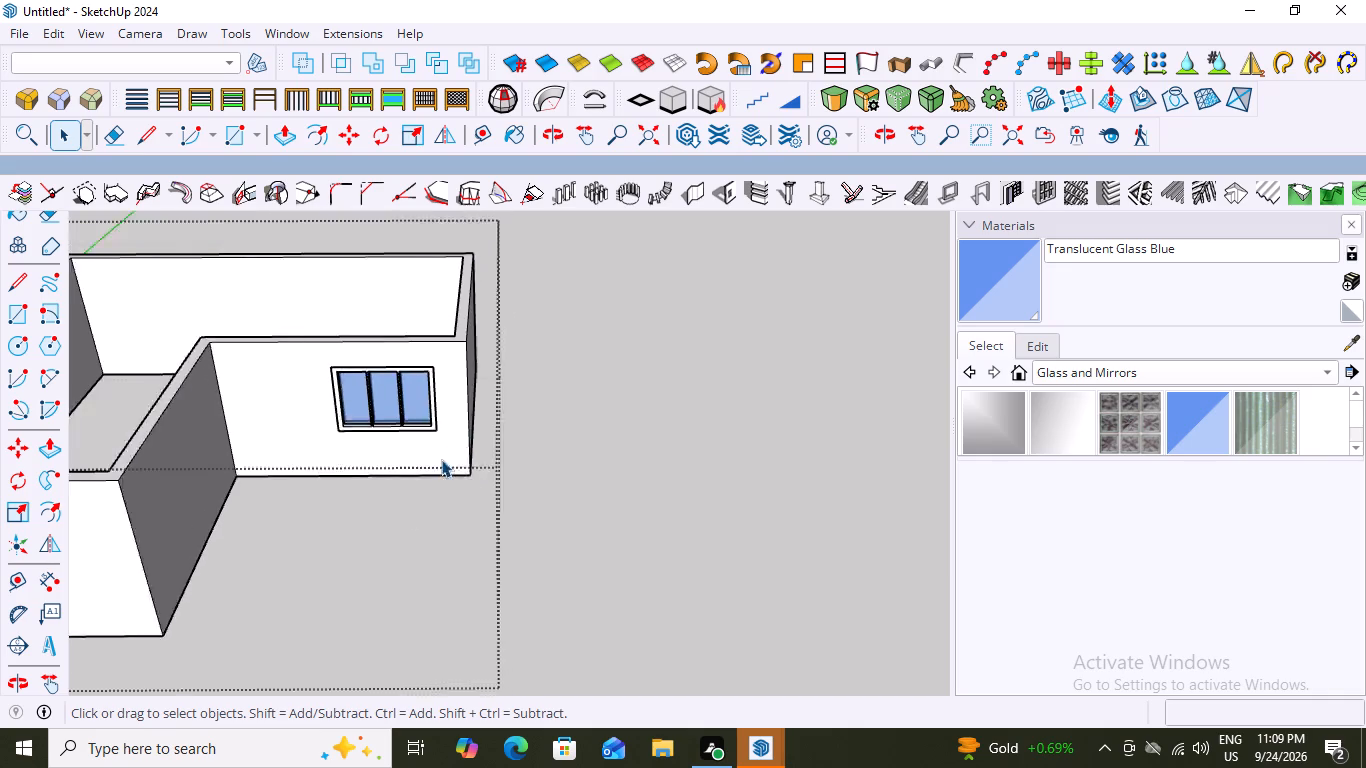
{"action": "scroll", "coordinate": [441, 459], "scroll_direction": "down", "scroll_amount": 1}
{"action": "middle_click_drag", "start_coordinate": [456, 331], "coordinate": [466, 271]}
{"action": "scroll", "coordinate": [421, 415], "scroll_direction": "up", "scroll_amount": 13}
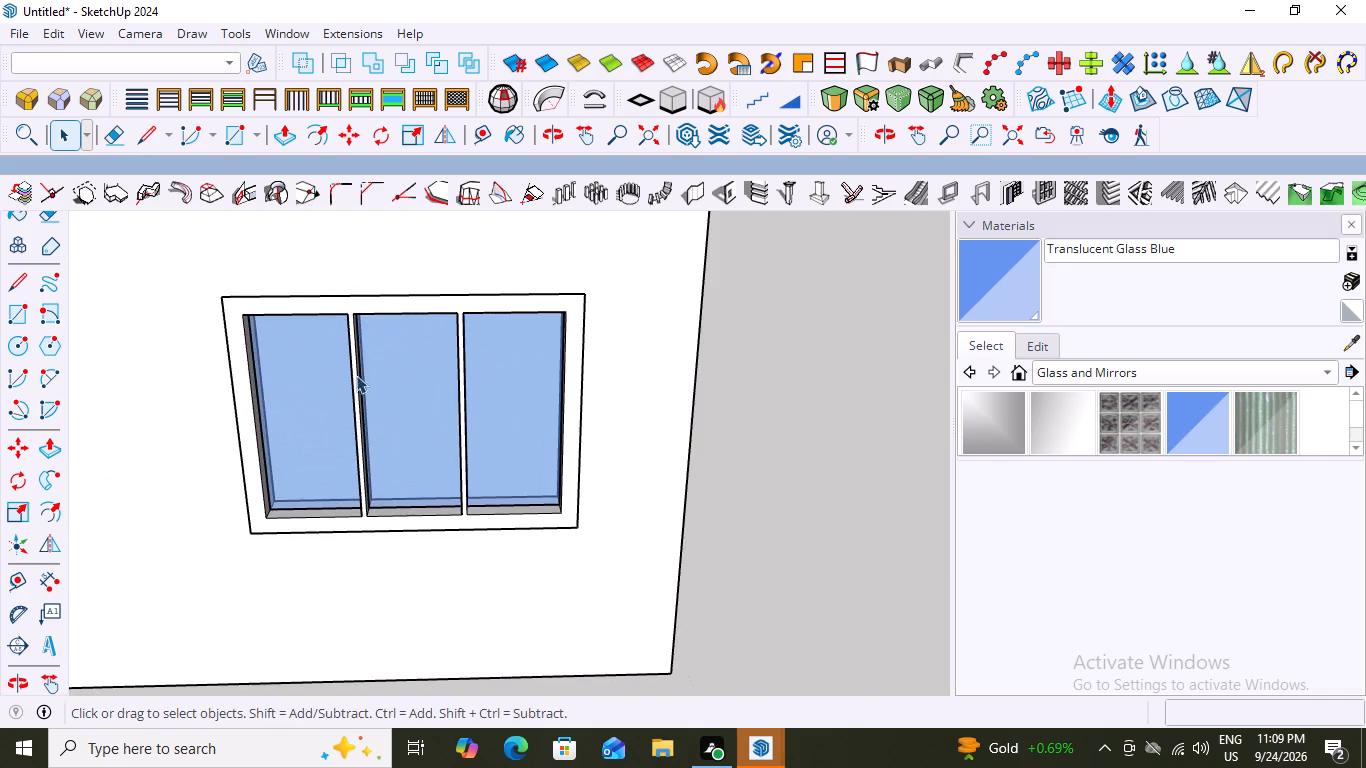
{"action": "scroll", "coordinate": [356, 382], "scroll_direction": "up", "scroll_amount": 1}
{"action": "middle_click_drag", "start_coordinate": [581, 365], "coordinate": [697, 371]}
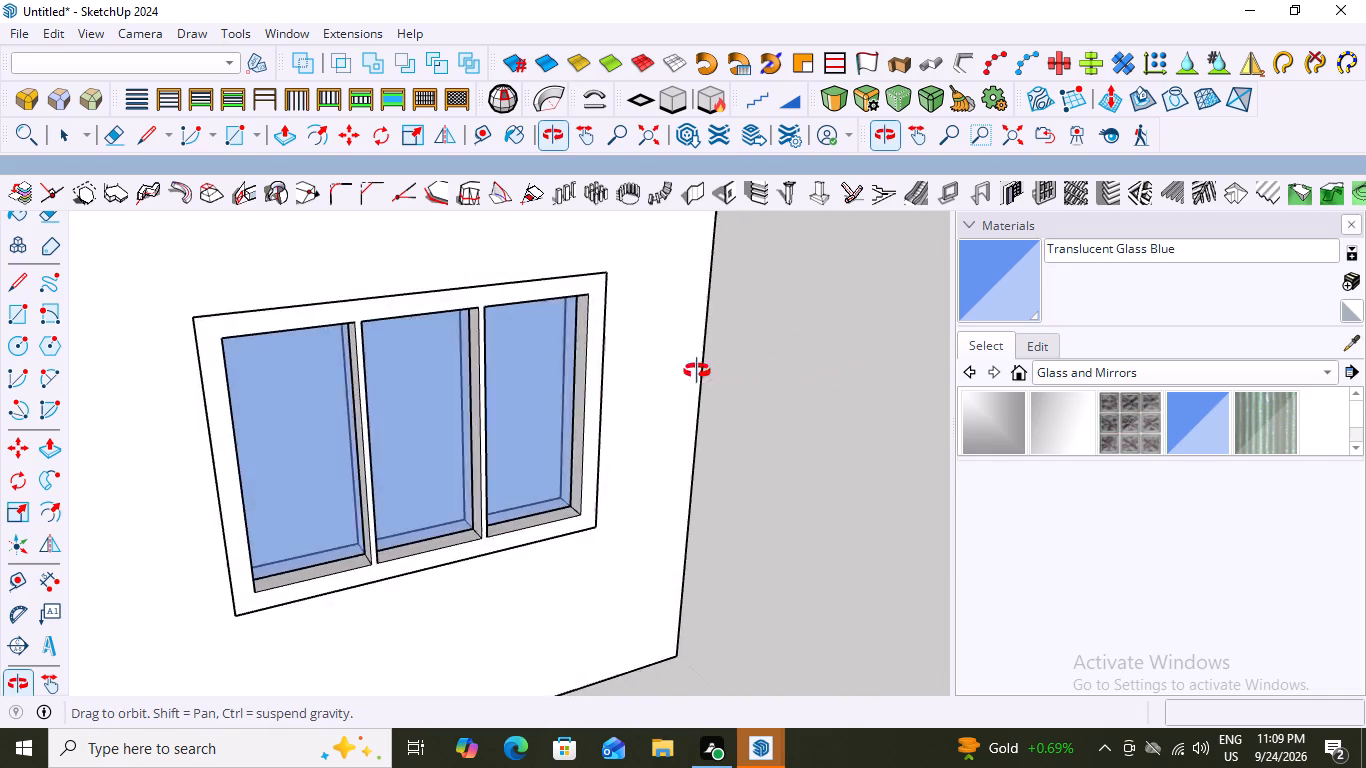
{"action": "middle_click_drag", "start_coordinate": [697, 371], "coordinate": [697, 370]}
{"action": "scroll", "coordinate": [477, 623], "scroll_direction": "up", "scroll_amount": 3}
Open the window group and select the front face of its three-column frame.
{"action": "triple_click", "coordinate": [442, 520]}
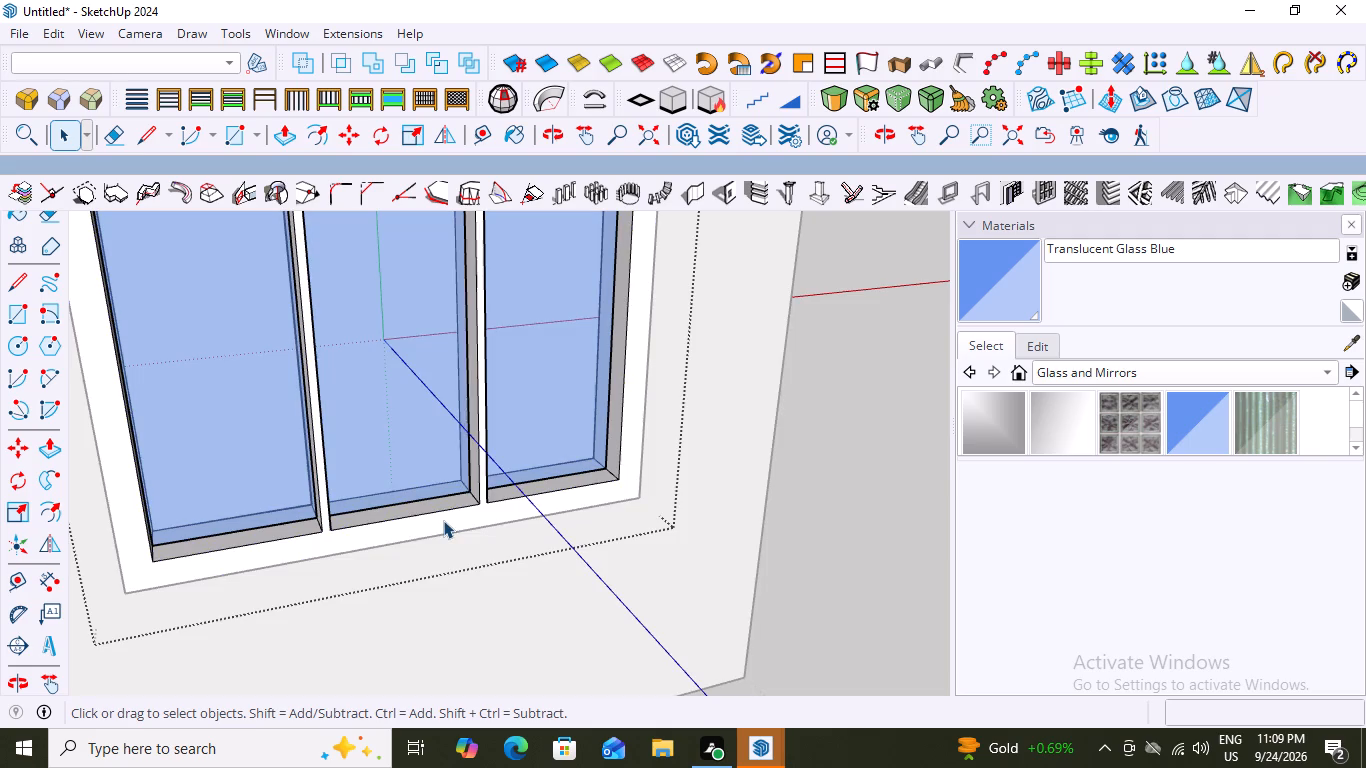
{"action": "left_click", "coordinate": [443, 520]}
{"action": "scroll", "coordinate": [506, 510], "scroll_direction": "down", "scroll_amount": 7}
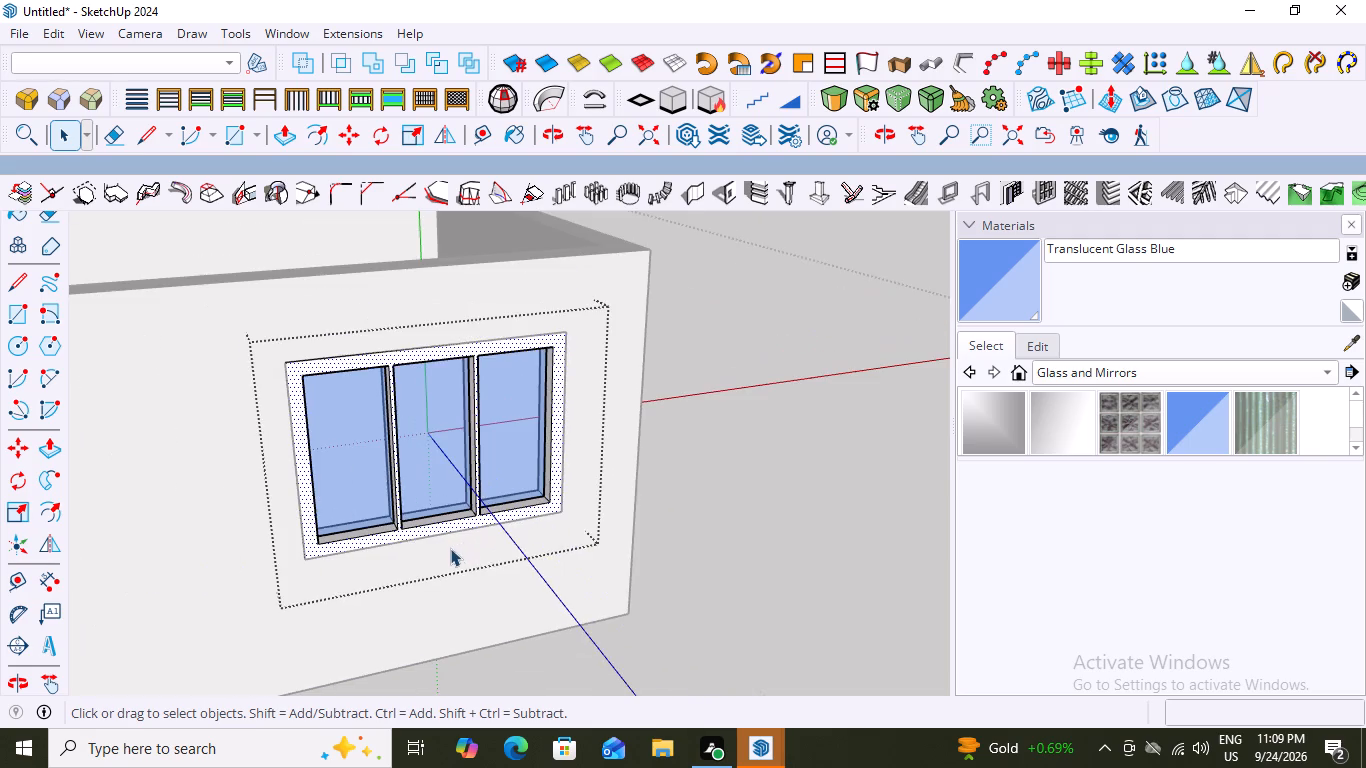
{"action": "middle_click_drag", "start_coordinate": [487, 541], "coordinate": [424, 481]}
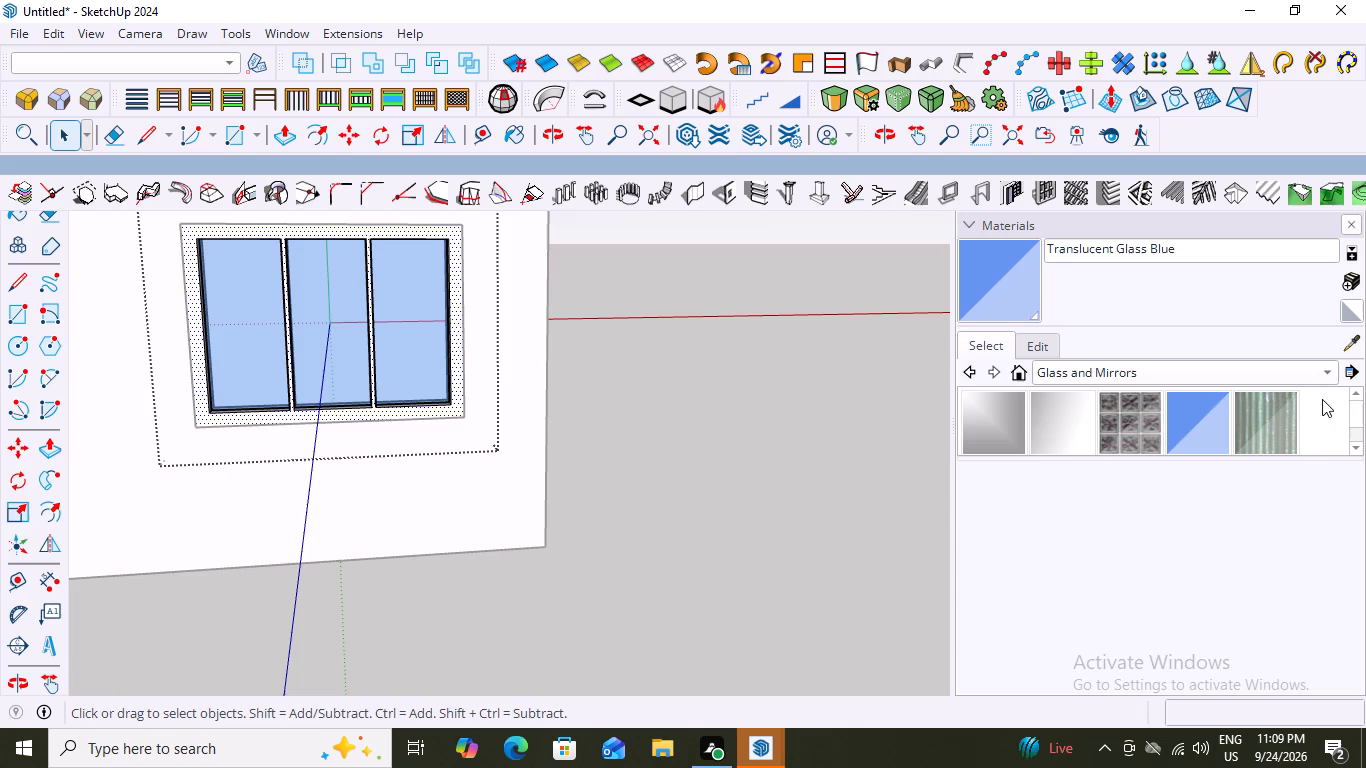
Switch the material library to the Wood collection and look through its swatches for a frame finish.
{"action": "left_click", "coordinate": [1331, 370]}
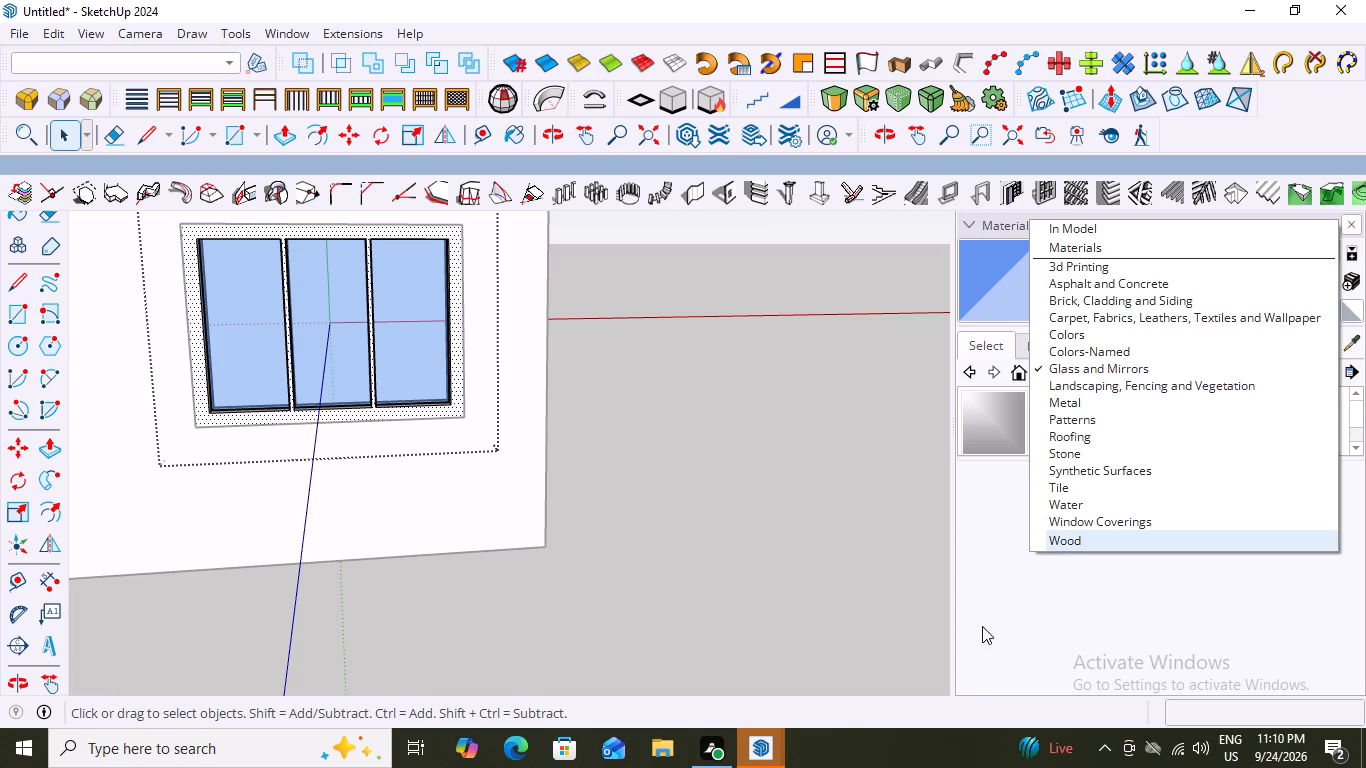
{"action": "left_click", "coordinate": [1078, 544]}
{"action": "scroll", "coordinate": [1265, 411], "scroll_direction": "up", "scroll_amount": 7}
{"action": "scroll", "coordinate": [1271, 411], "scroll_direction": "down", "scroll_amount": 3}
{"action": "scroll", "coordinate": [1092, 425], "scroll_direction": "down", "scroll_amount": 3}
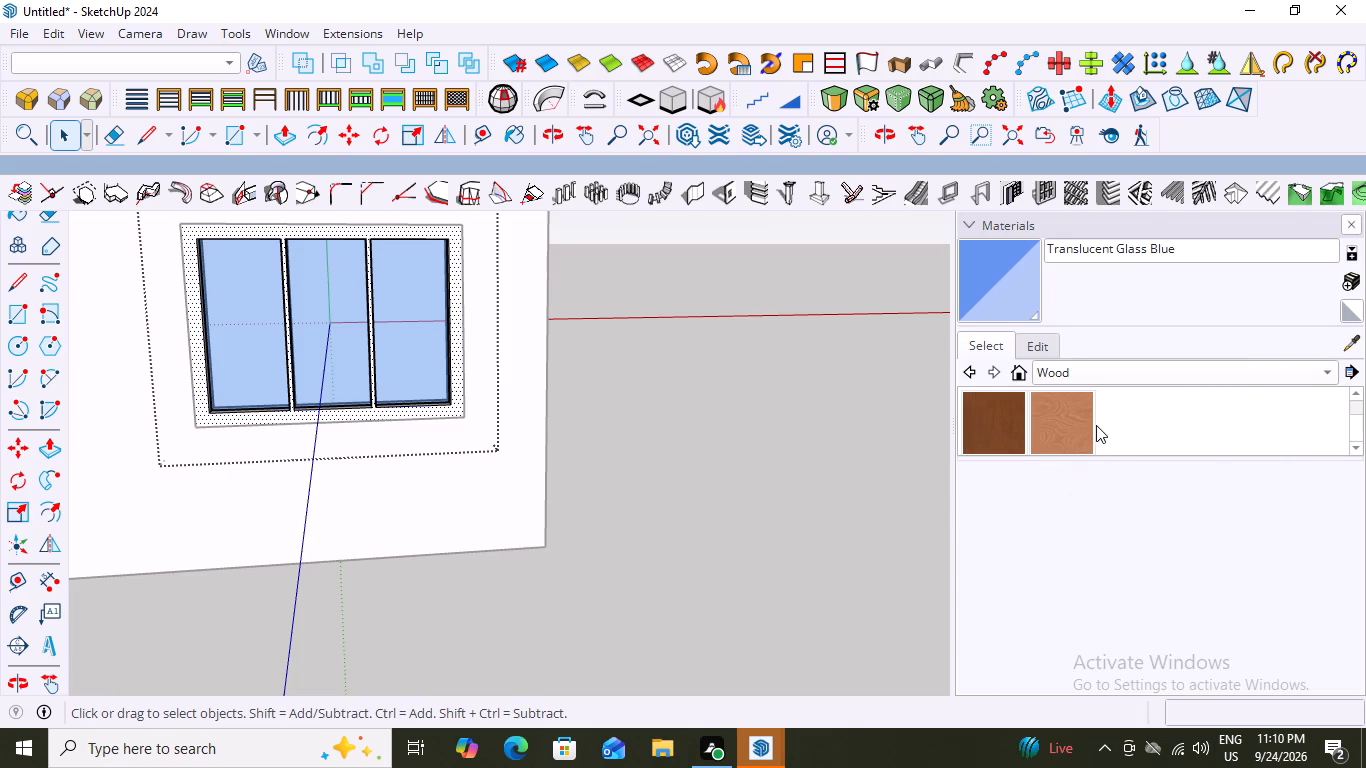
{"action": "scroll", "coordinate": [1056, 434], "scroll_direction": "up", "scroll_amount": 8}
{"action": "scroll", "coordinate": [999, 443], "scroll_direction": "down", "scroll_amount": 12}
{"action": "scroll", "coordinate": [986, 440], "scroll_direction": "up", "scroll_amount": 5}
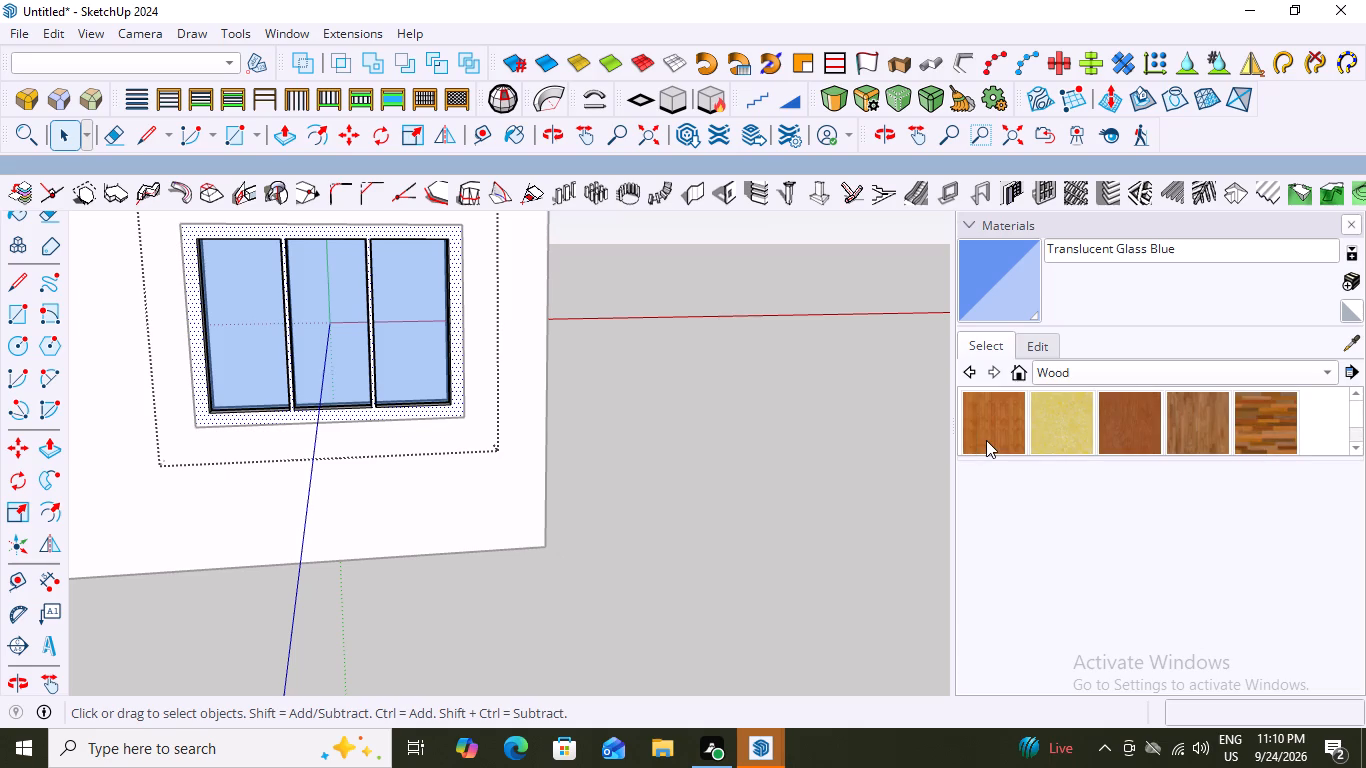
{"action": "scroll", "coordinate": [986, 440], "scroll_direction": "up", "scroll_amount": 8}
{"action": "scroll", "coordinate": [1046, 472], "scroll_direction": "down", "scroll_amount": 13}
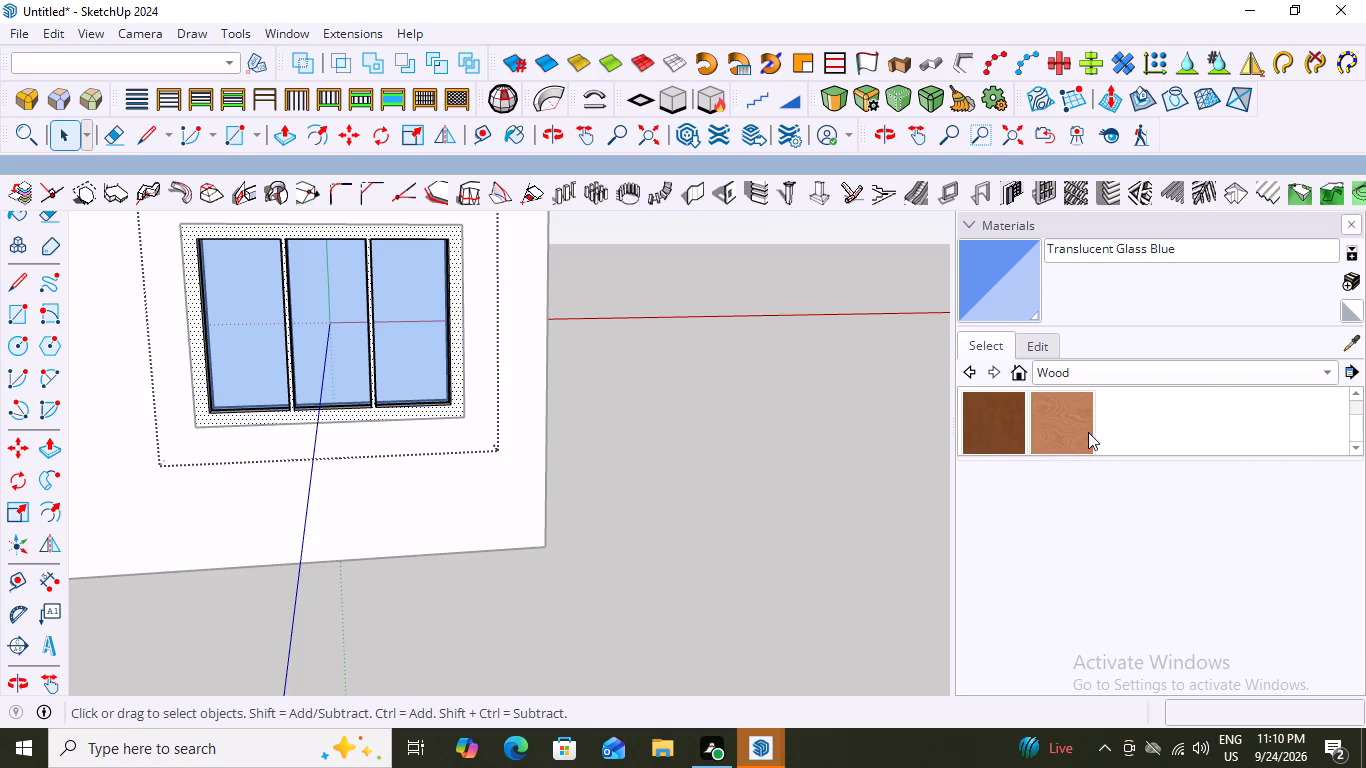
{"action": "scroll", "coordinate": [1088, 432], "scroll_direction": "down", "scroll_amount": 3}
{"action": "scroll", "coordinate": [1214, 390], "scroll_direction": "up", "scroll_amount": 7}
{"action": "scroll", "coordinate": [1191, 429], "scroll_direction": "down", "scroll_amount": 3}
{"action": "scroll", "coordinate": [1191, 429], "scroll_direction": "up", "scroll_amount": 7}
{"action": "scroll", "coordinate": [1191, 427], "scroll_direction": "down", "scroll_amount": 3}
{"action": "scroll", "coordinate": [1191, 427], "scroll_direction": "up", "scroll_amount": 3}
{"action": "scroll", "coordinate": [1191, 427], "scroll_direction": "down", "scroll_amount": 5}
{"action": "scroll", "coordinate": [1191, 427], "scroll_direction": "up", "scroll_amount": 5}
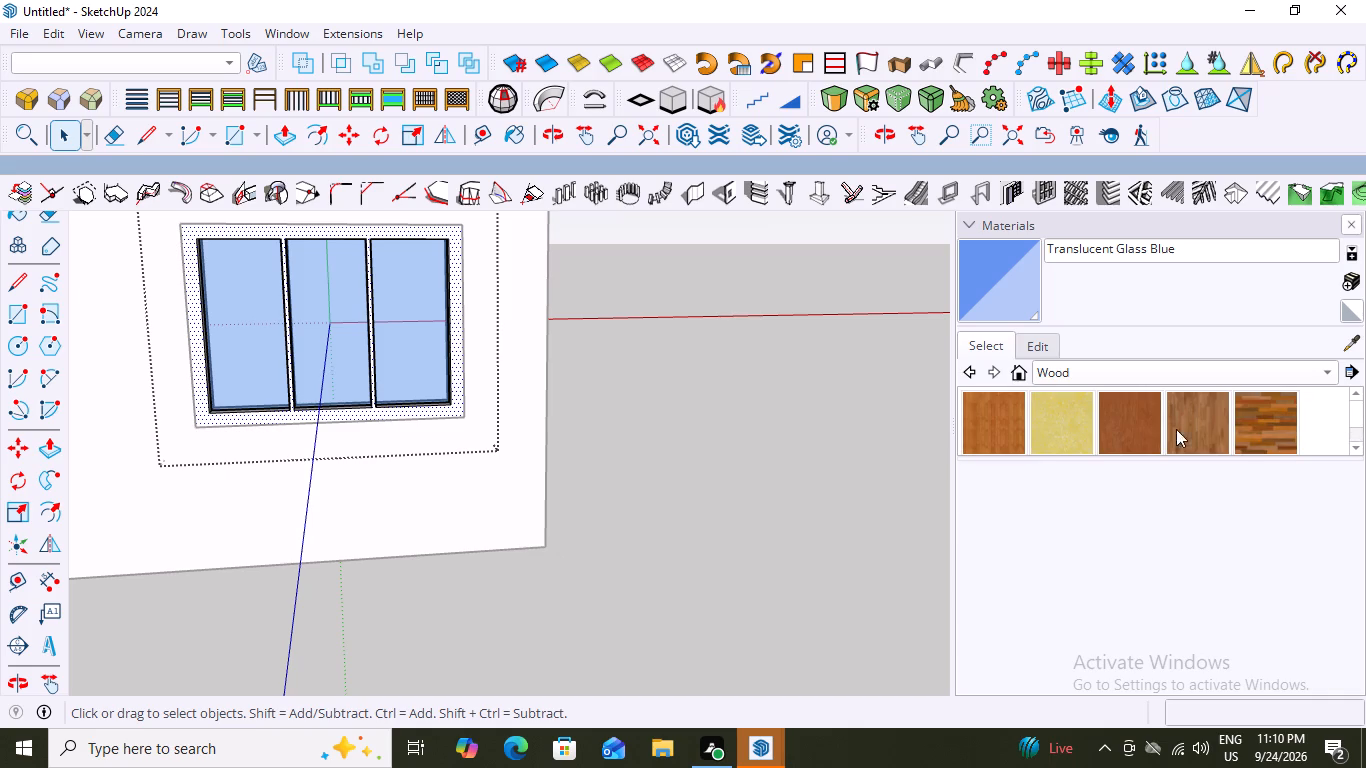
Paint the front face of the window frame with Wood Veneer 01.
{"action": "left_click", "coordinate": [991, 369]}
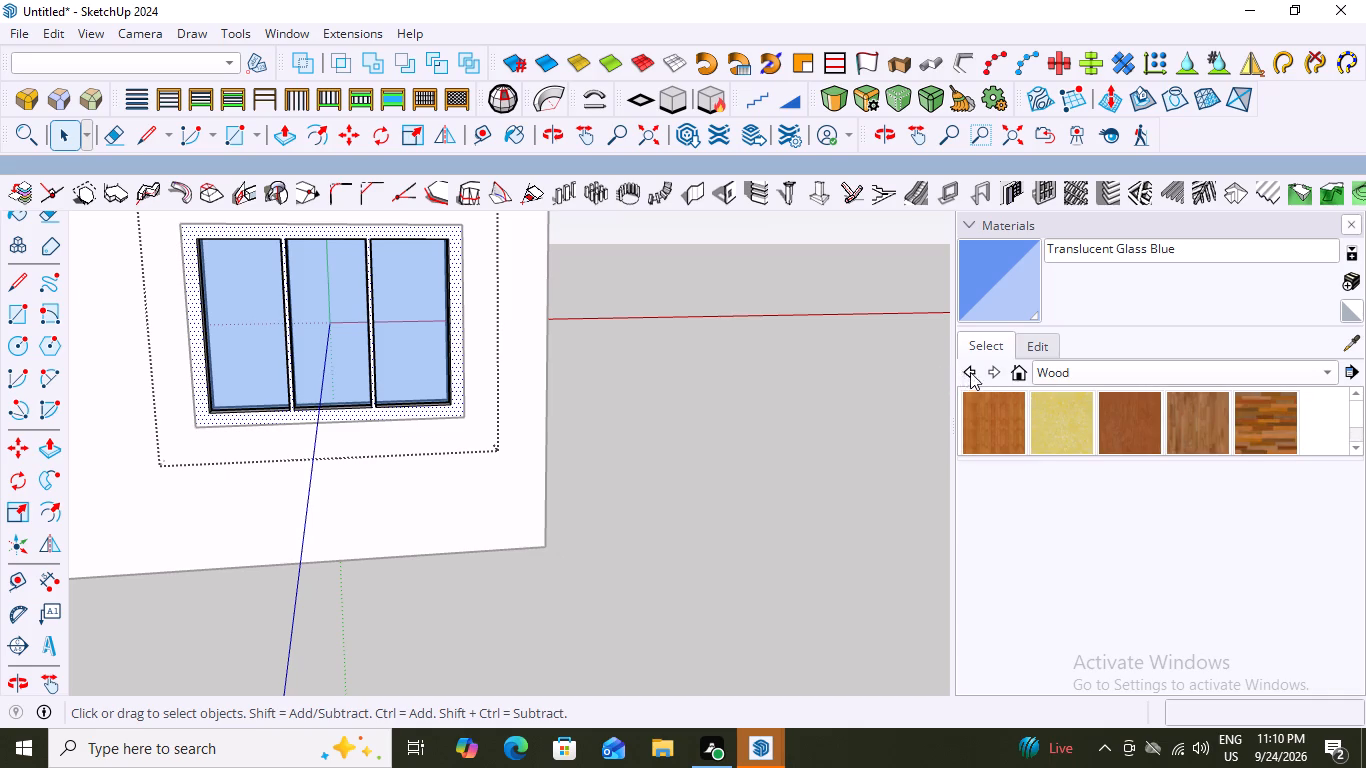
{"action": "left_click", "coordinate": [971, 373]}
{"action": "left_click", "coordinate": [994, 370]}
{"action": "scroll", "coordinate": [1133, 401], "scroll_direction": "up", "scroll_amount": 4}
{"action": "scroll", "coordinate": [1136, 407], "scroll_direction": "down", "scroll_amount": 3}
{"action": "left_click", "coordinate": [991, 416]}
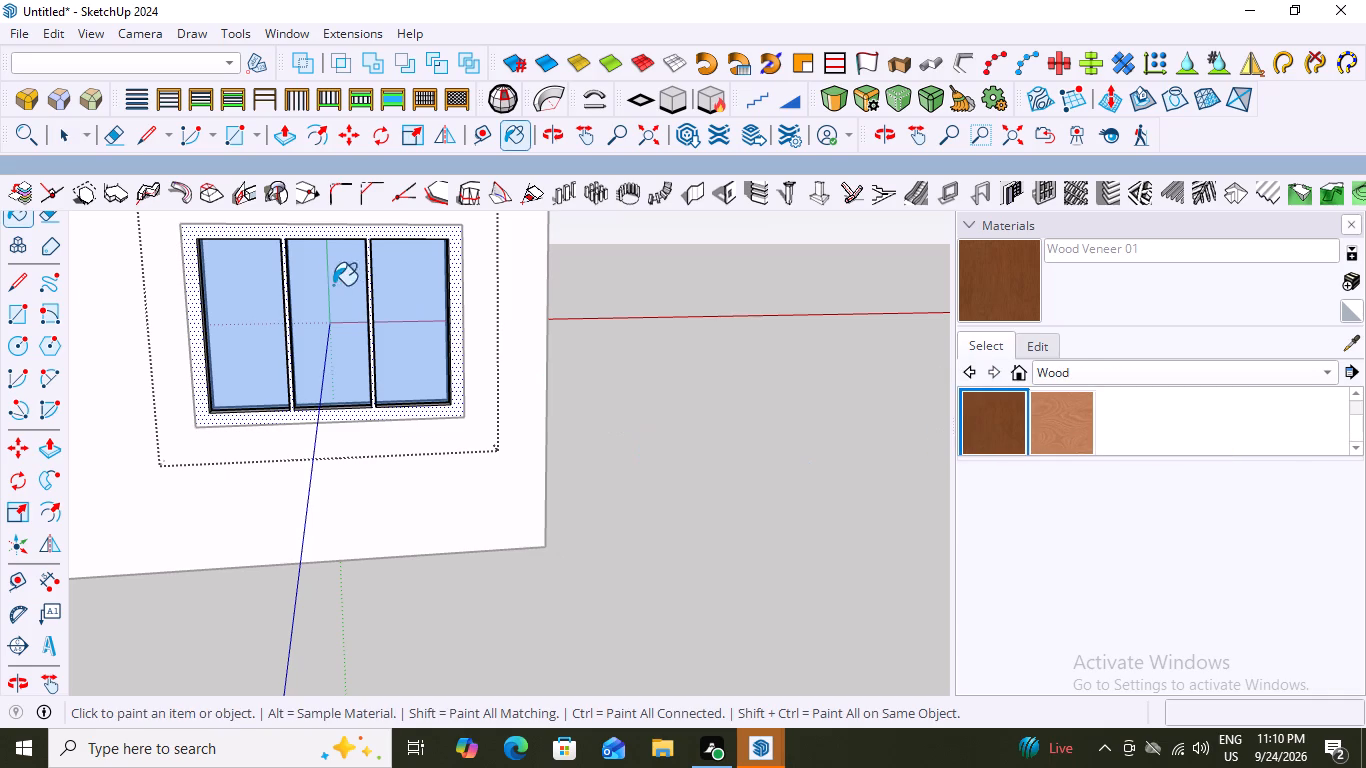
{"action": "left_click", "coordinate": [381, 235]}
Paint the bottom reveals of all three panes and the frame's right outer side reveal with Wood Veneer 01.
{"action": "scroll", "coordinate": [372, 329], "scroll_direction": "up", "scroll_amount": 3}
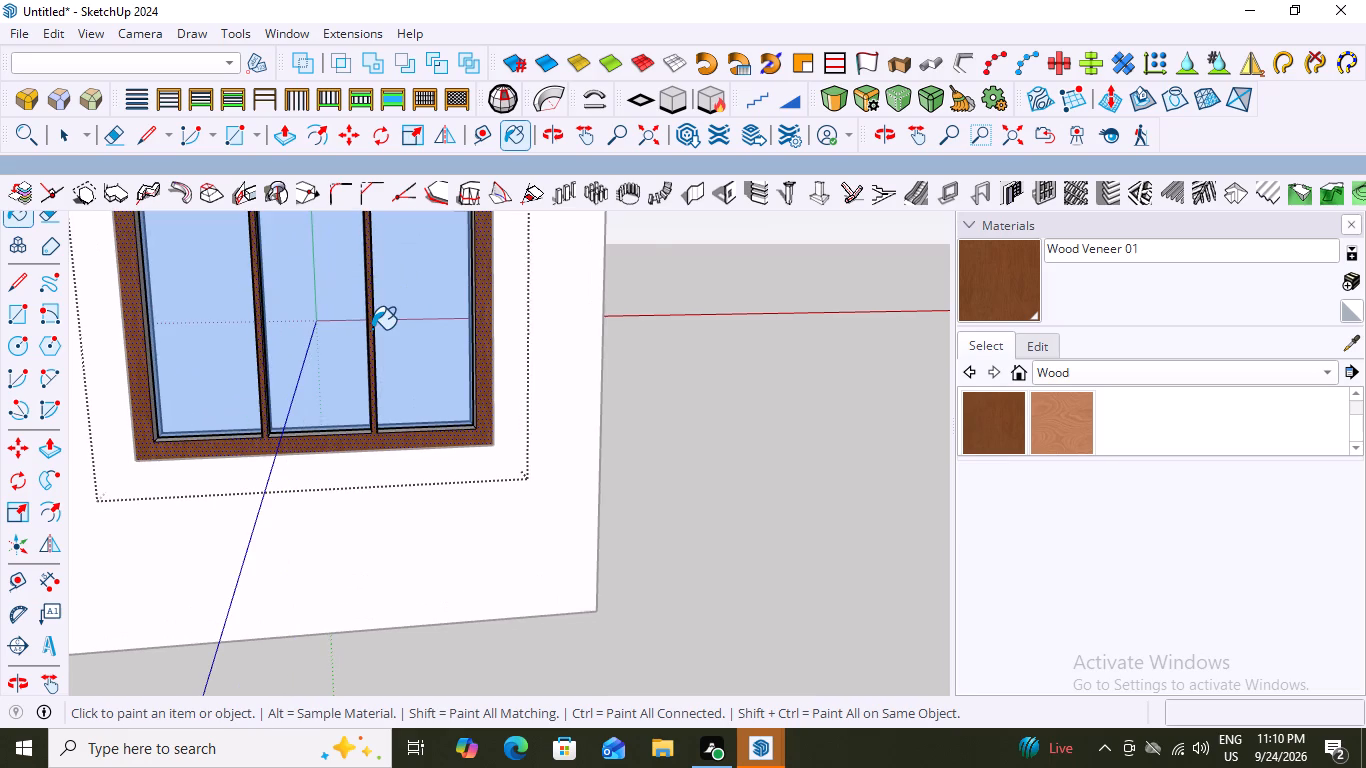
{"action": "scroll", "coordinate": [372, 329], "scroll_direction": "down", "scroll_amount": 9}
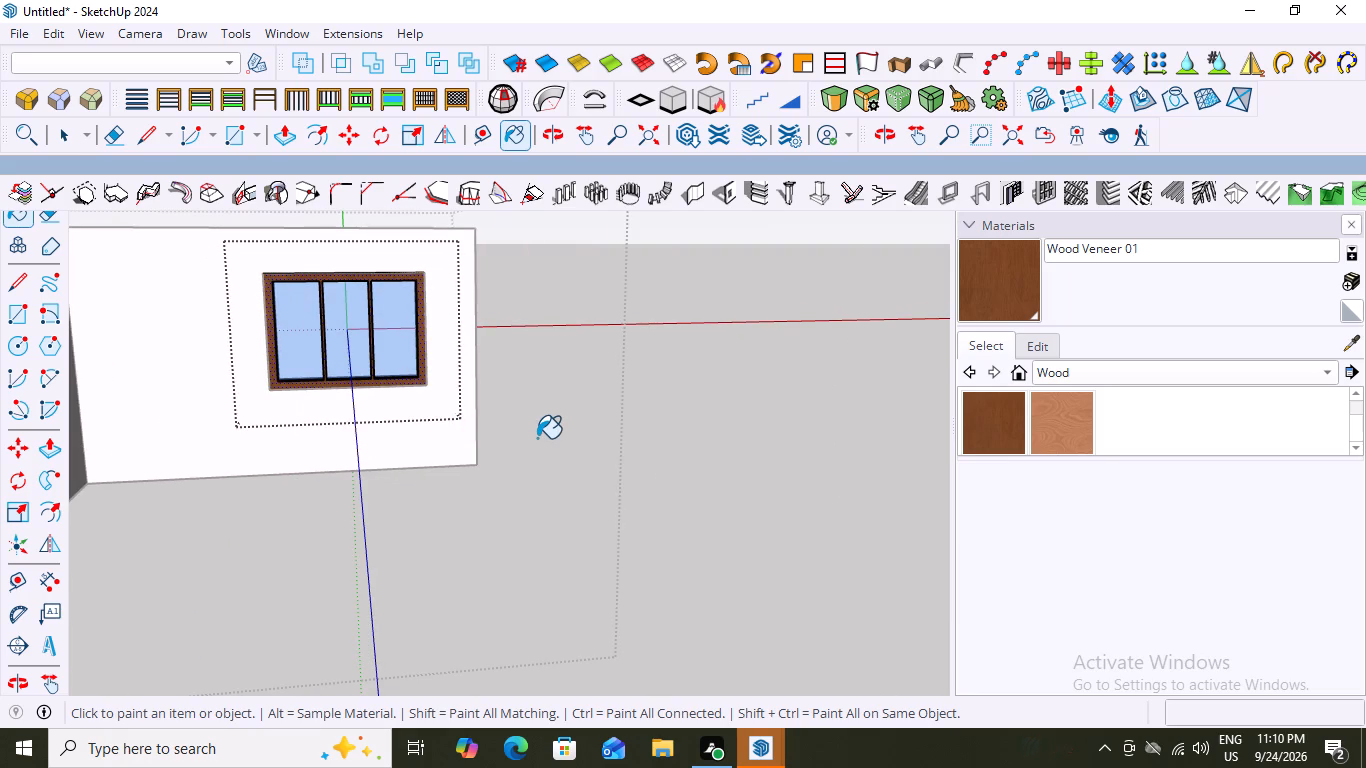
{"action": "scroll", "coordinate": [410, 425], "scroll_direction": "up", "scroll_amount": 5}
{"action": "middle_click_drag", "start_coordinate": [412, 386], "coordinate": [467, 557]}
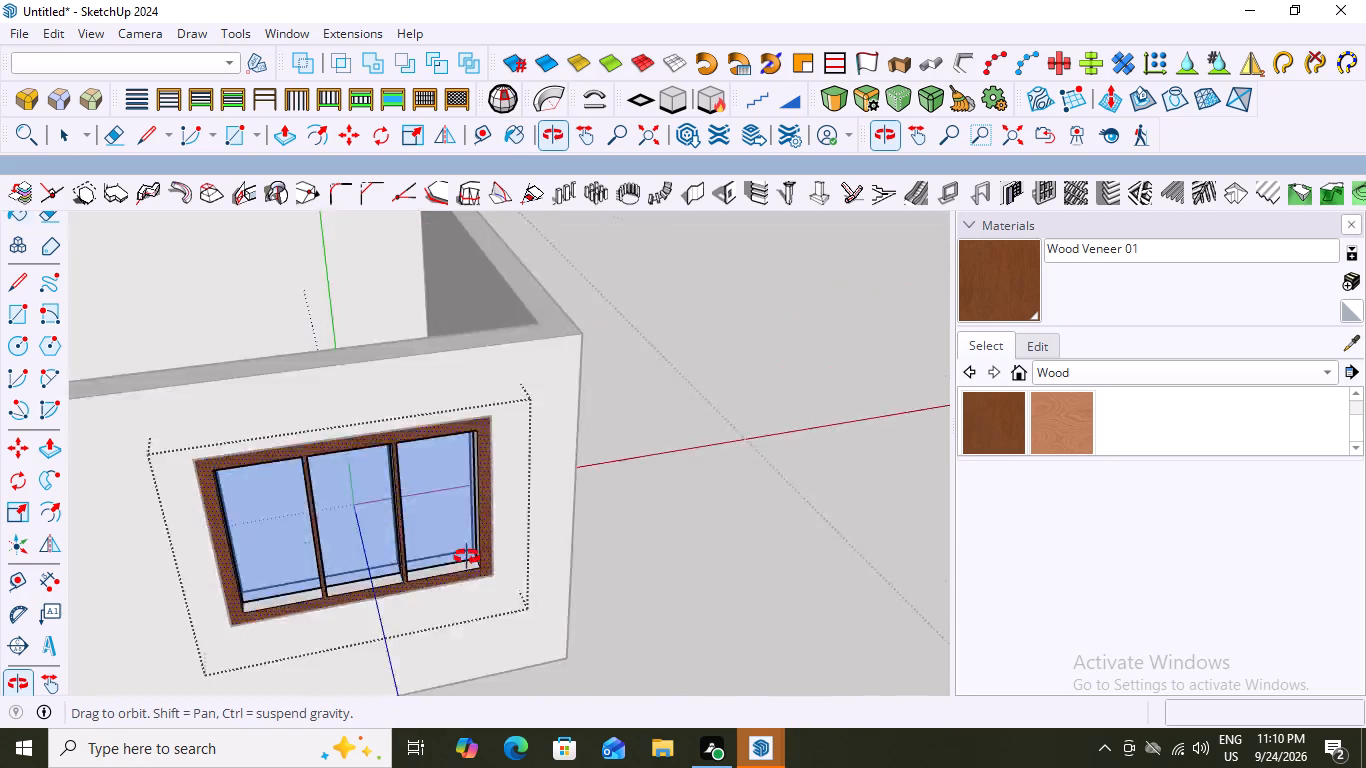
{"action": "middle_click_drag", "start_coordinate": [467, 557], "coordinate": [453, 469]}
{"action": "scroll", "coordinate": [472, 535], "scroll_direction": "up", "scroll_amount": 8}
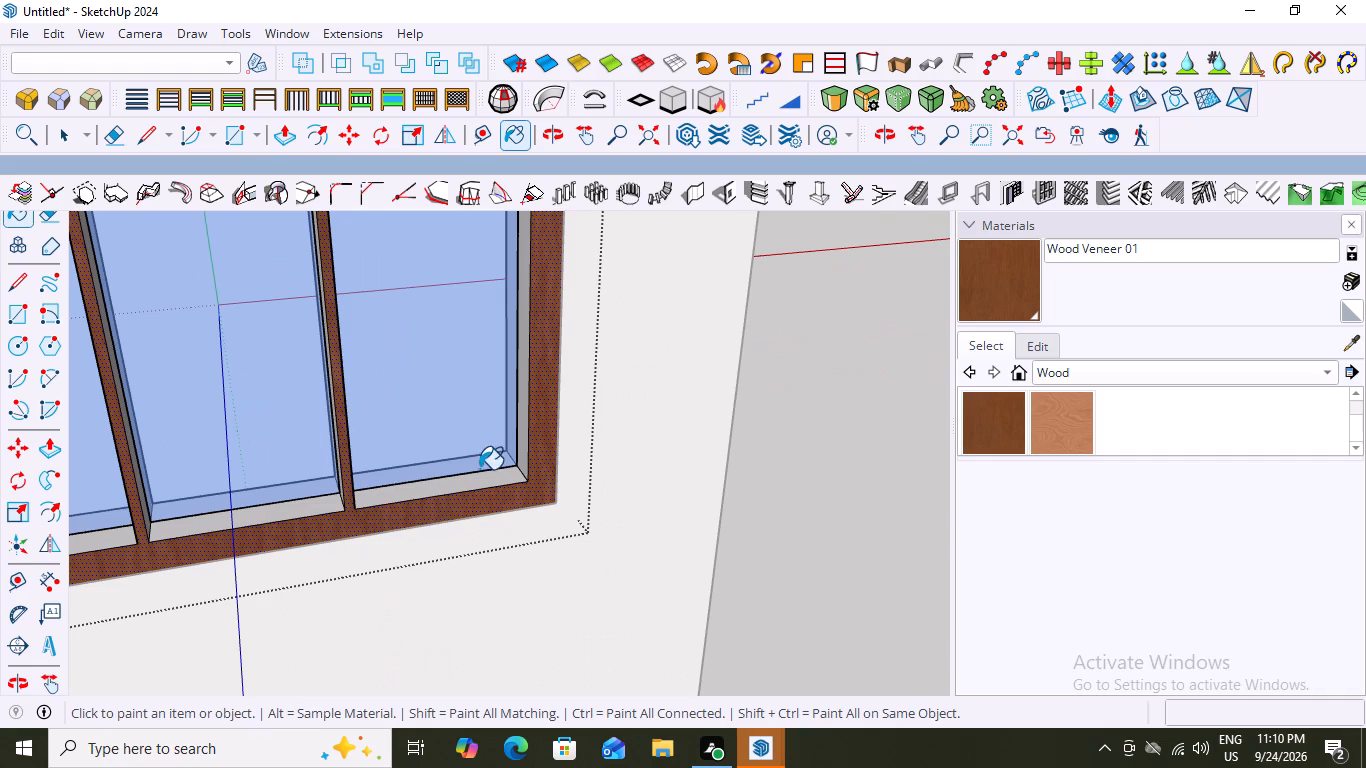
{"action": "left_click", "coordinate": [474, 481]}
{"action": "left_click", "coordinate": [296, 509]}
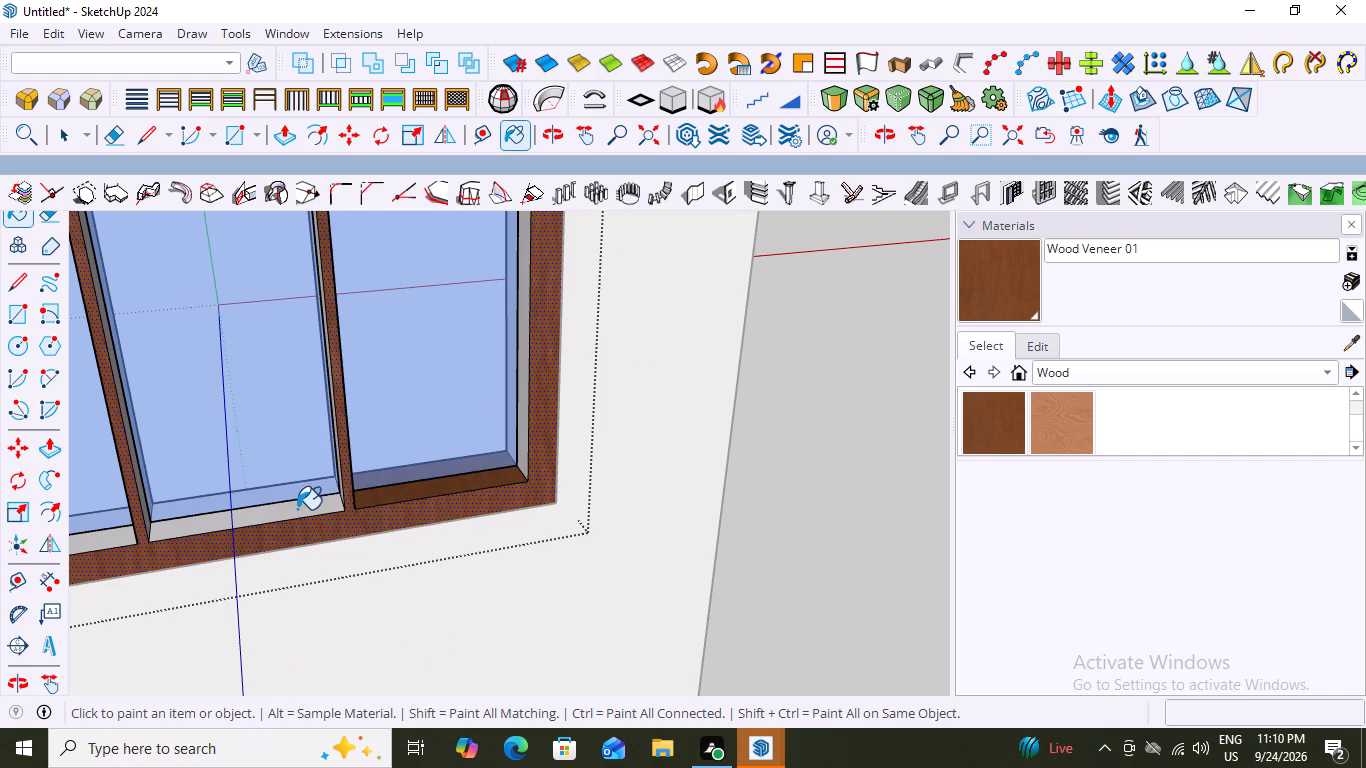
{"action": "left_click", "coordinate": [521, 455]}
{"action": "scroll", "coordinate": [642, 455], "scroll_direction": "down", "scroll_amount": 6}
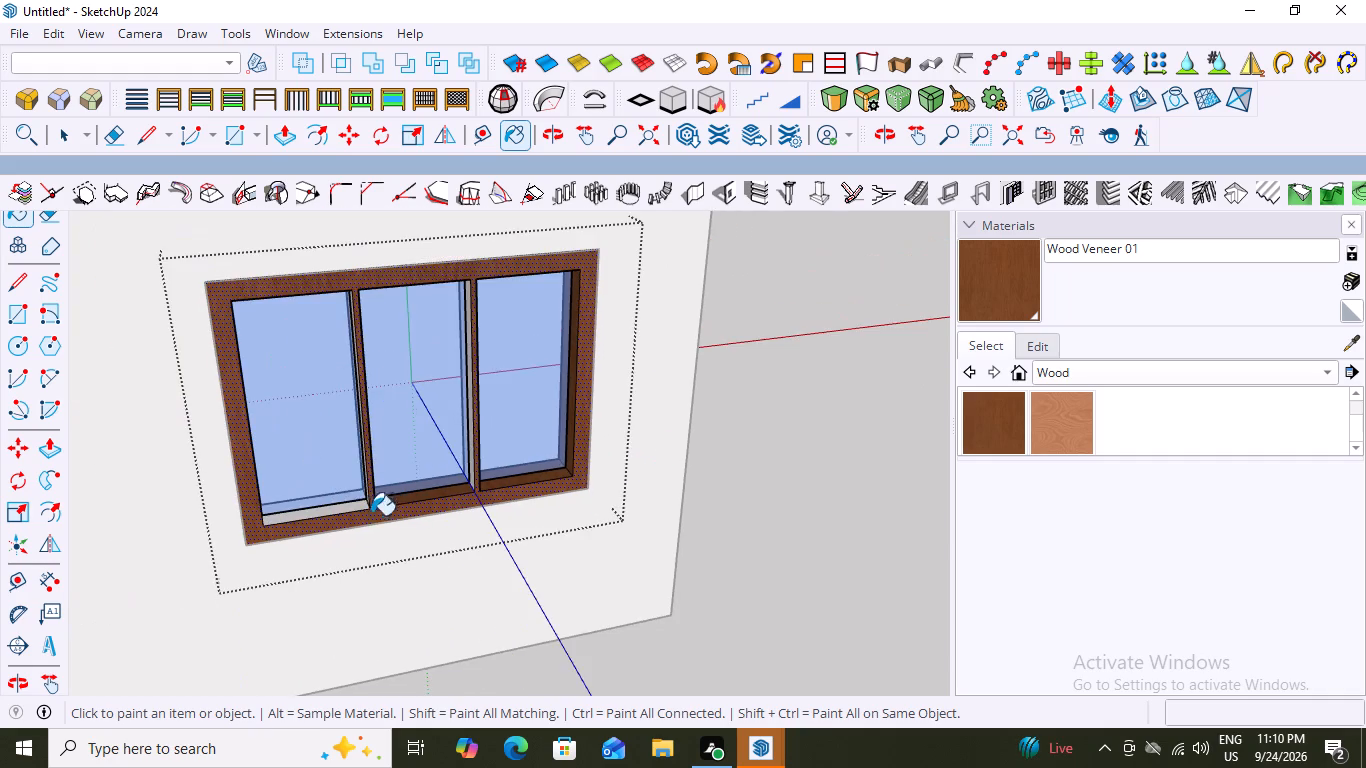
{"action": "scroll", "coordinate": [345, 505], "scroll_direction": "up", "scroll_amount": 7}
{"action": "left_click", "coordinate": [346, 508]}
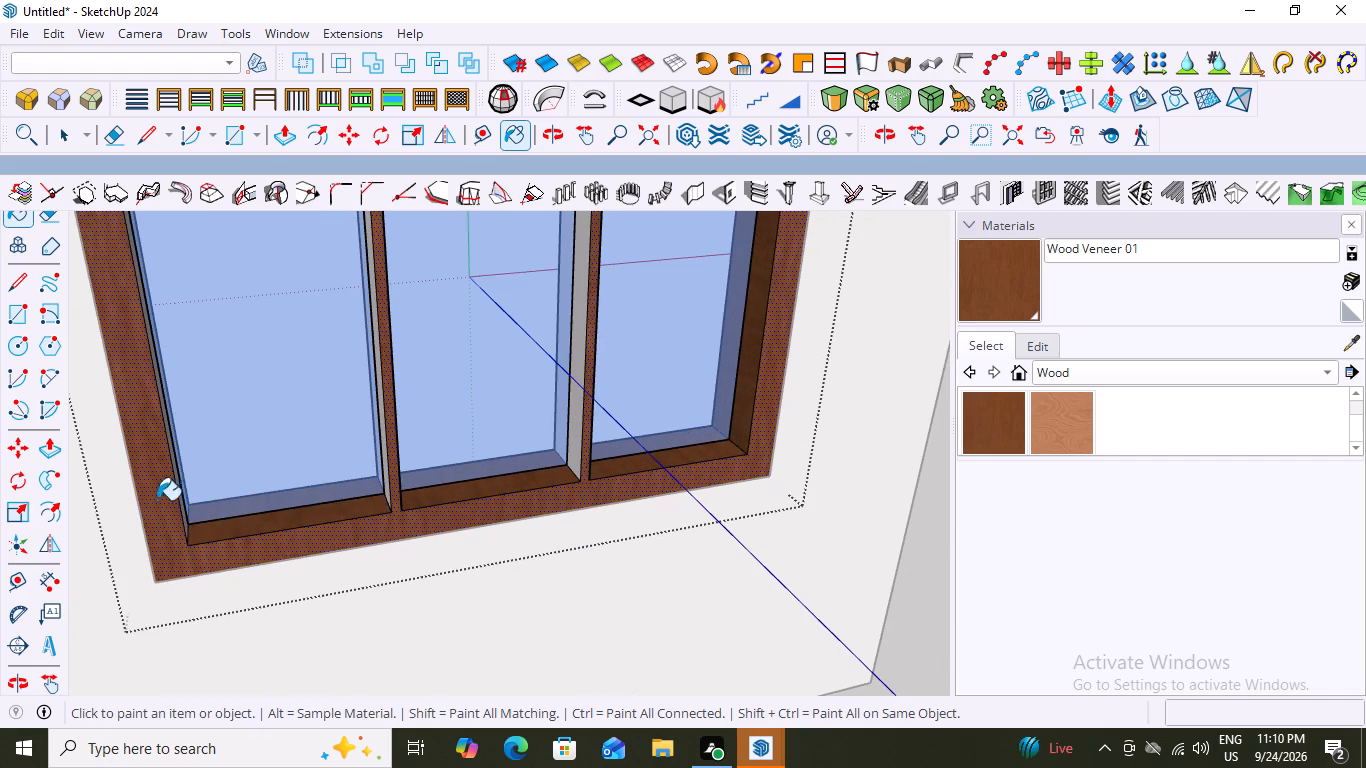
Paint the frame's left outer reveal, both sides of the left mullion and the right mullion's left side with Wood Veneer 01.
{"action": "scroll", "coordinate": [170, 486], "scroll_direction": "down", "scroll_amount": 4}
{"action": "middle_click_drag", "start_coordinate": [326, 479], "coordinate": [140, 486]}
{"action": "scroll", "coordinate": [195, 393], "scroll_direction": "up", "scroll_amount": 3}
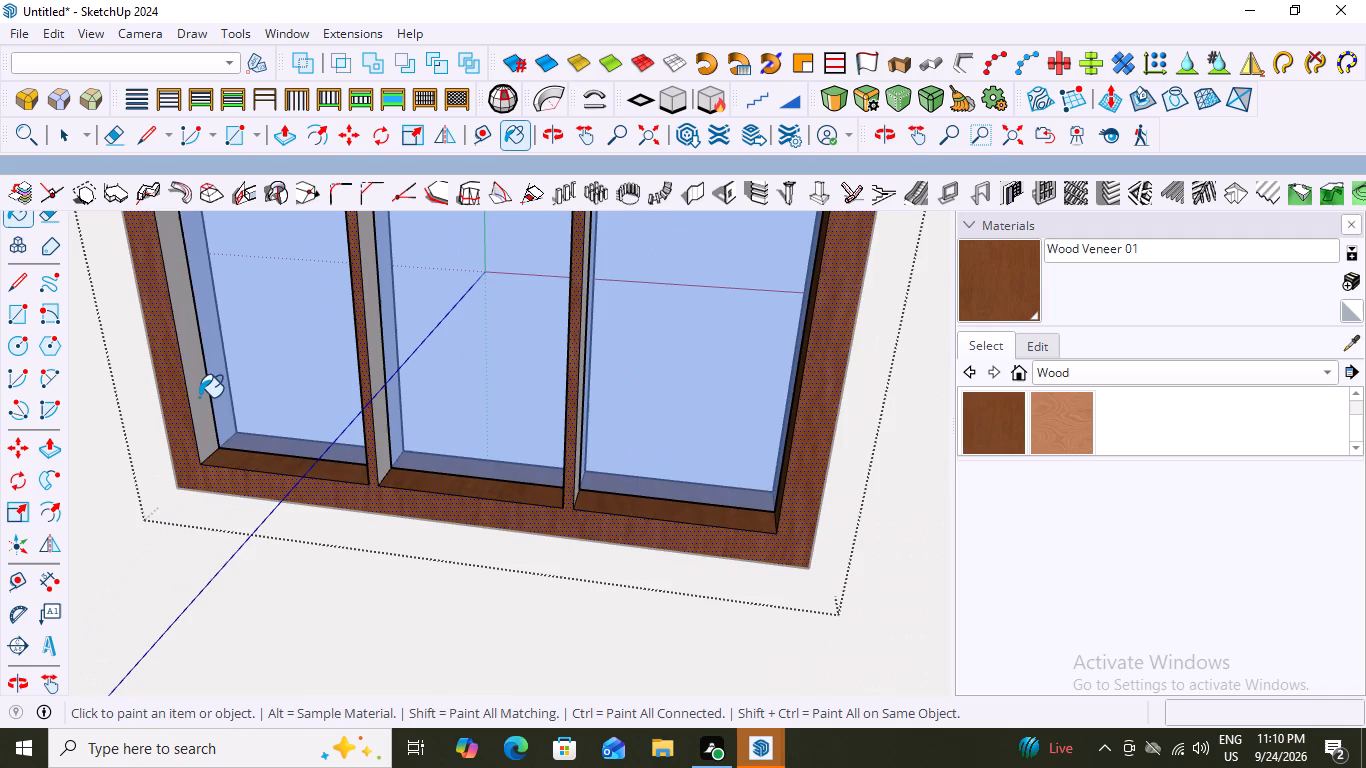
{"action": "left_click", "coordinate": [199, 397]}
{"action": "scroll", "coordinate": [234, 430], "scroll_direction": "down", "scroll_amount": 2}
{"action": "middle_click_drag", "start_coordinate": [255, 440], "coordinate": [566, 450]}
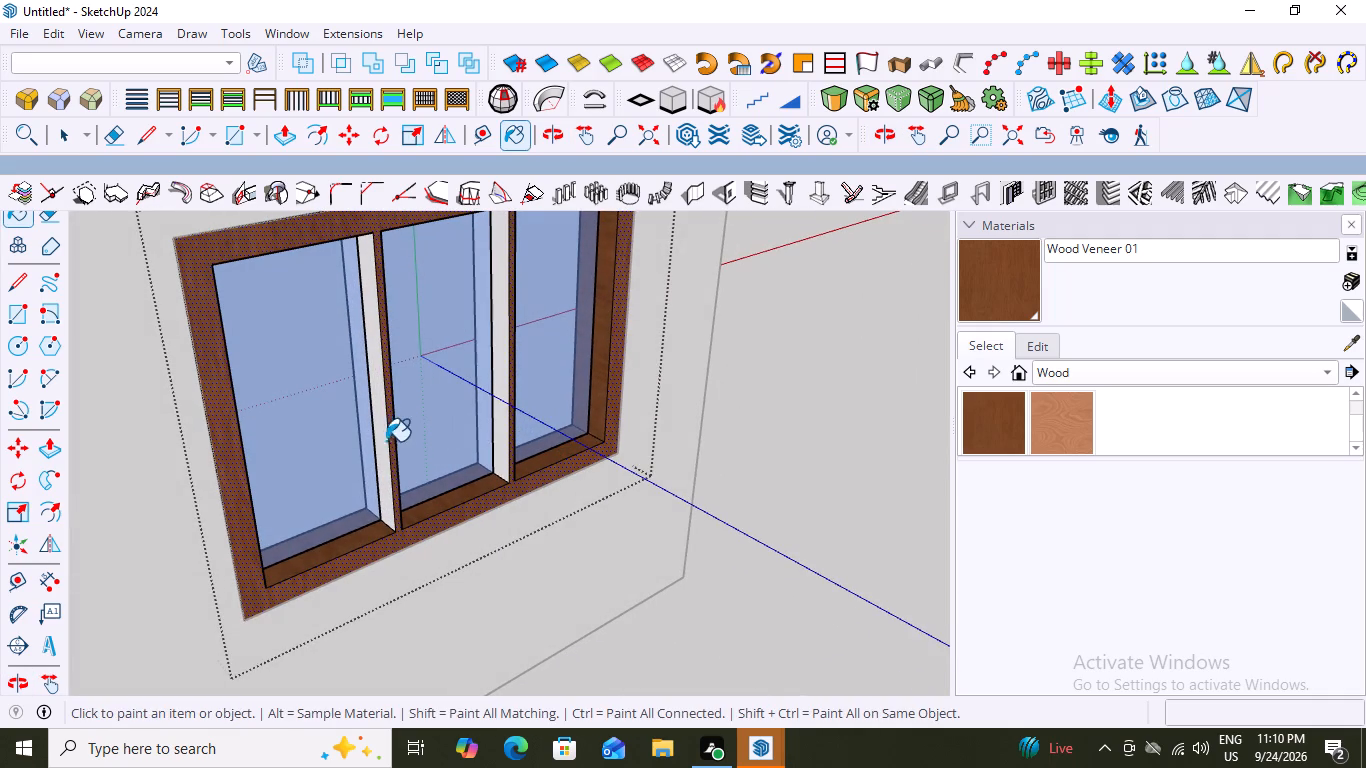
{"action": "left_click", "coordinate": [385, 442]}
{"action": "middle_click_drag", "start_coordinate": [476, 443], "coordinate": [343, 454]}
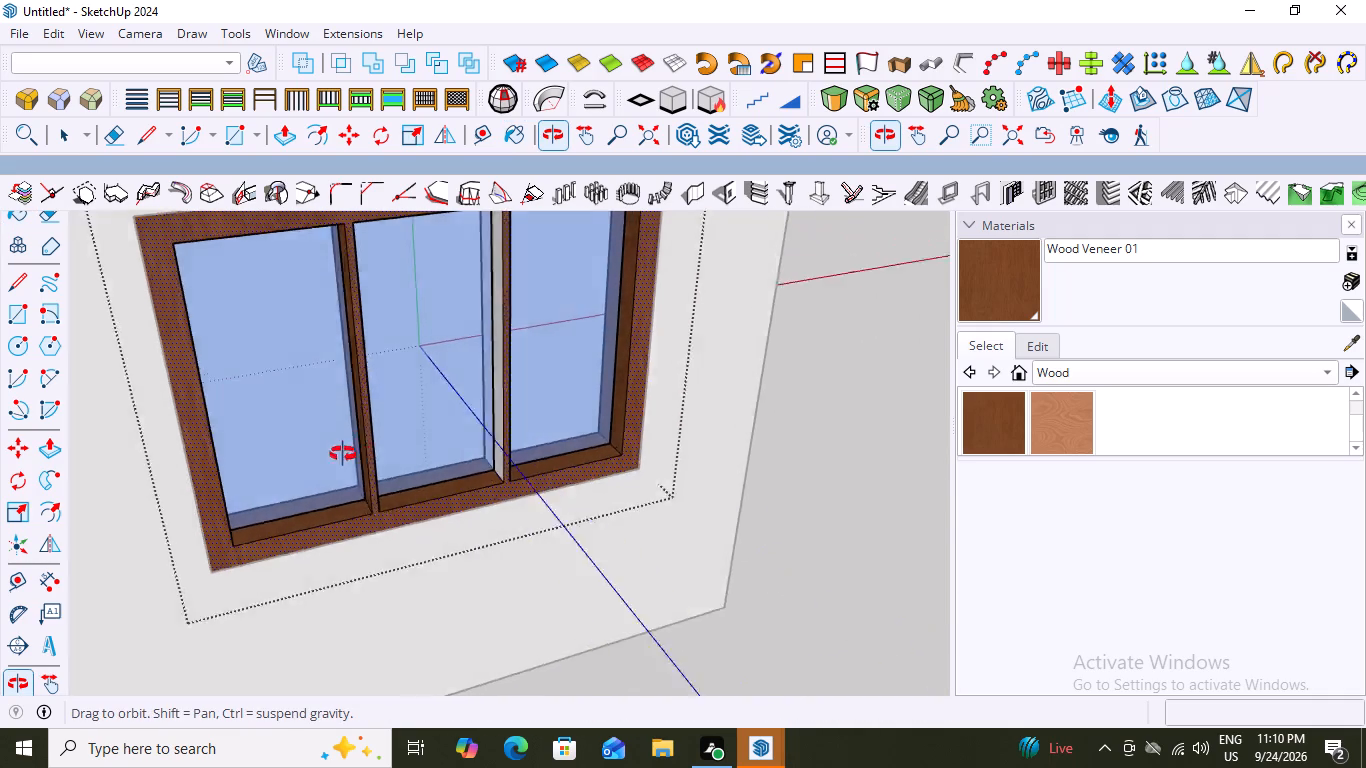
{"action": "middle_click_drag", "start_coordinate": [343, 454], "coordinate": [151, 440]}
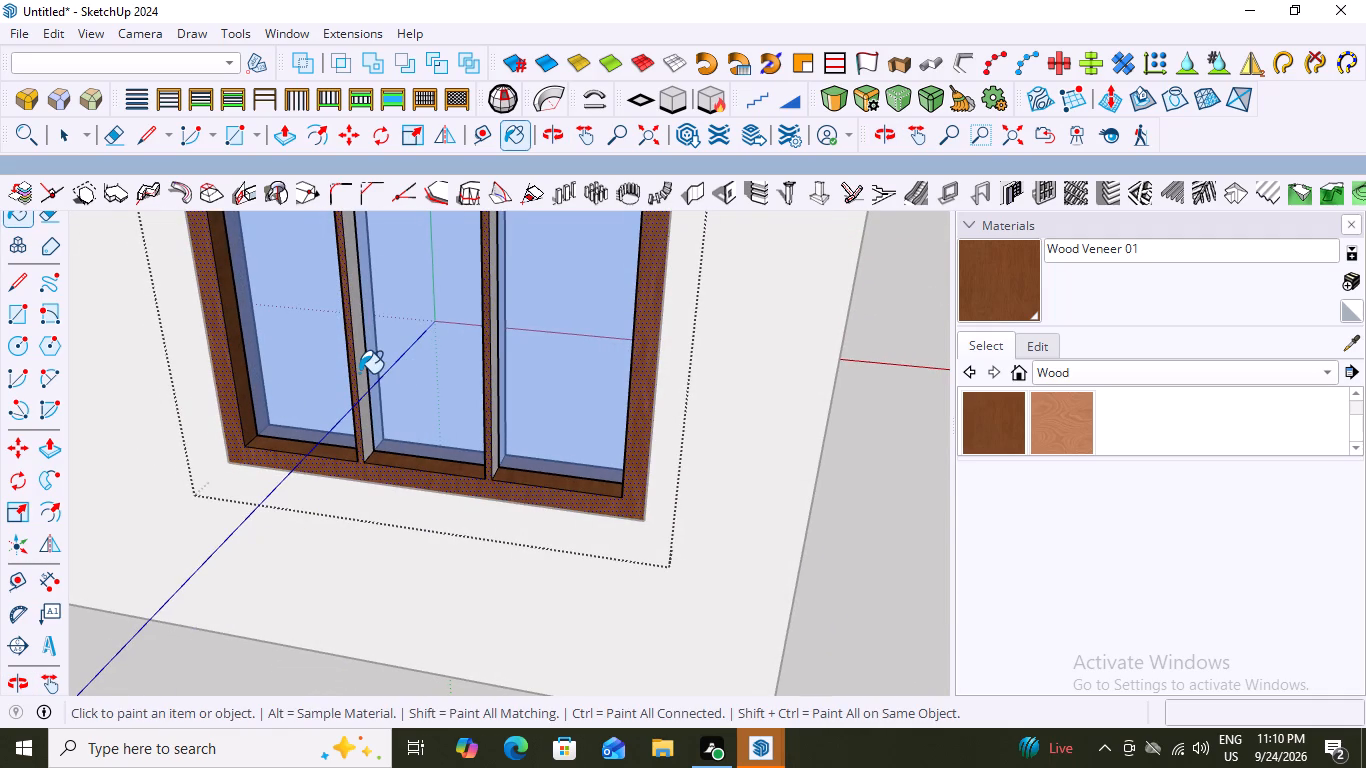
{"action": "left_click", "coordinate": [359, 373]}
{"action": "left_click", "coordinate": [371, 368]}
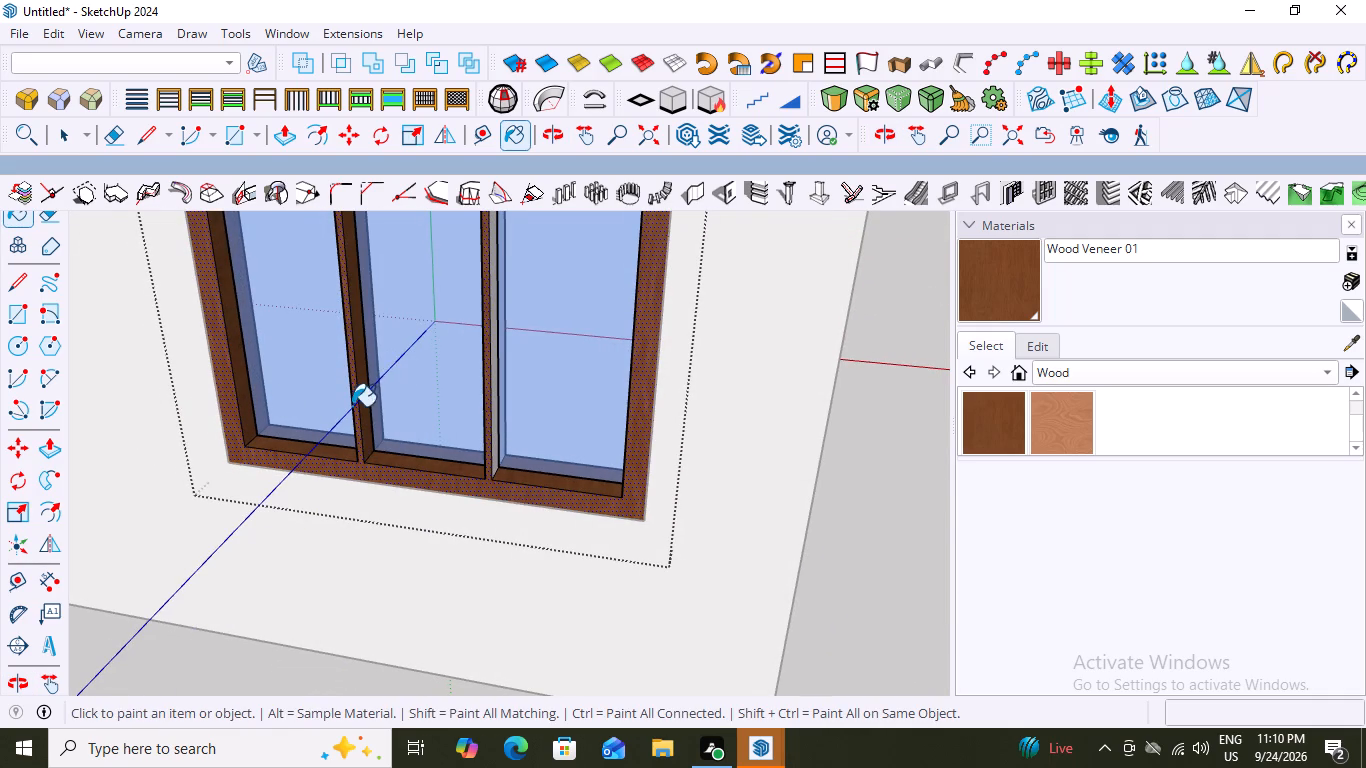
{"action": "middle_click_drag", "start_coordinate": [420, 458], "coordinate": [676, 456]}
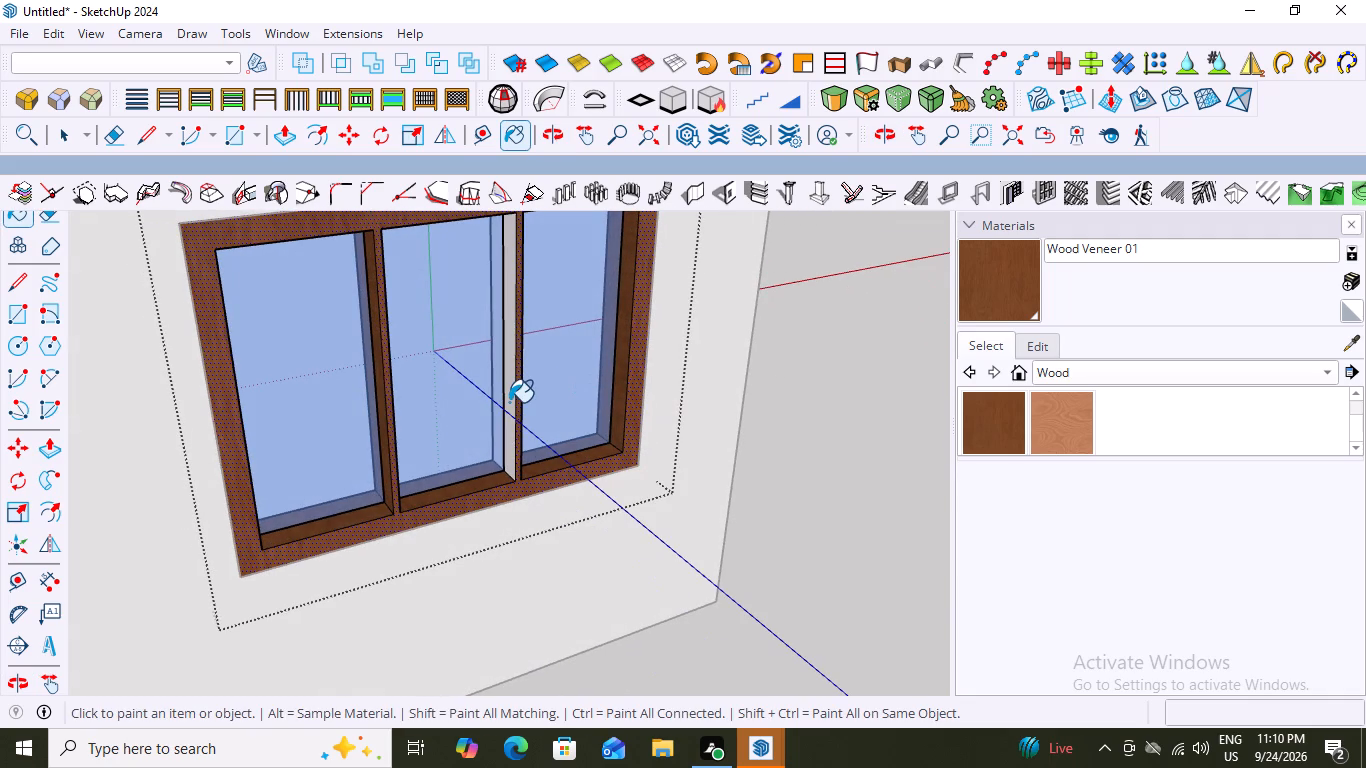
{"action": "left_click", "coordinate": [509, 402]}
{"action": "left_click", "coordinate": [496, 391]}
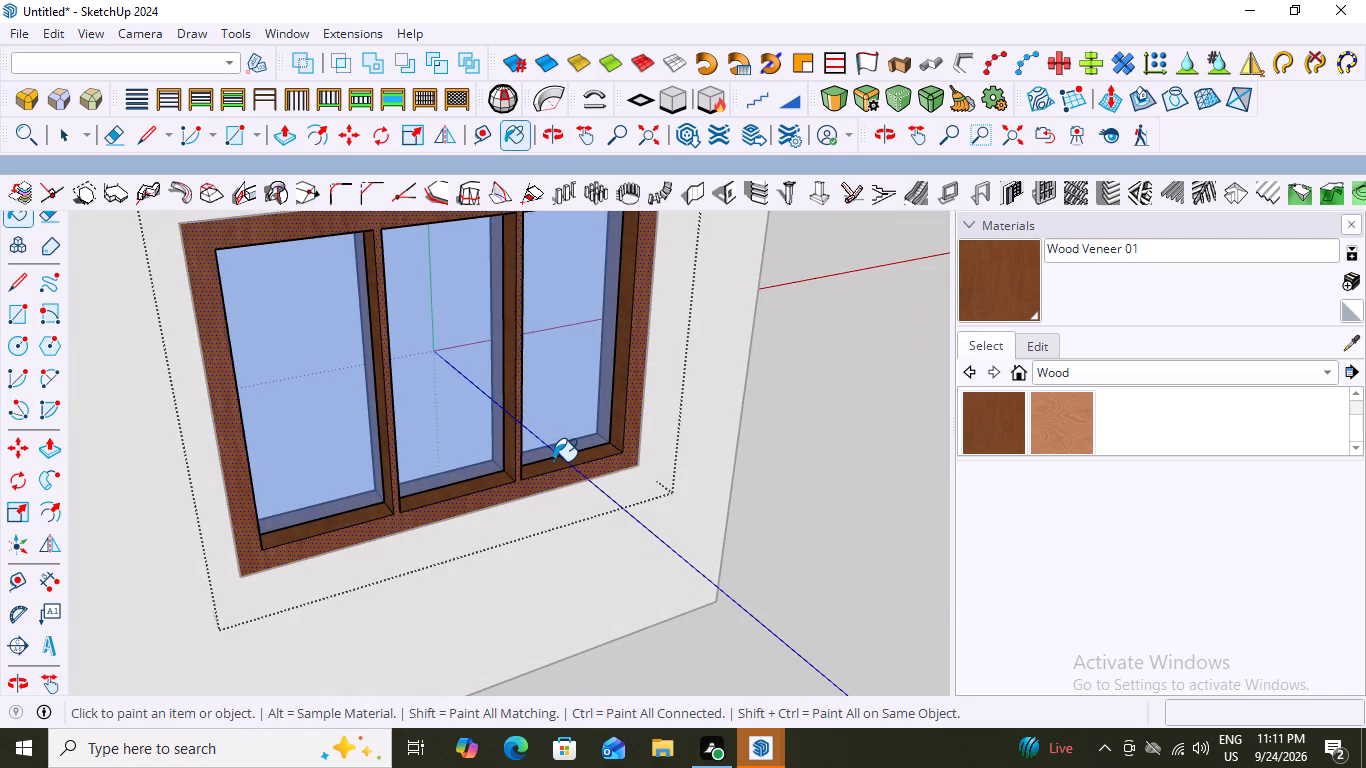
Inspect the wood-painted window frame and its reveals from outside, from above, below and around the walls.
{"action": "scroll", "coordinate": [553, 461], "scroll_direction": "down", "scroll_amount": 2}
{"action": "scroll", "coordinate": [605, 425], "scroll_direction": "up", "scroll_amount": 6}
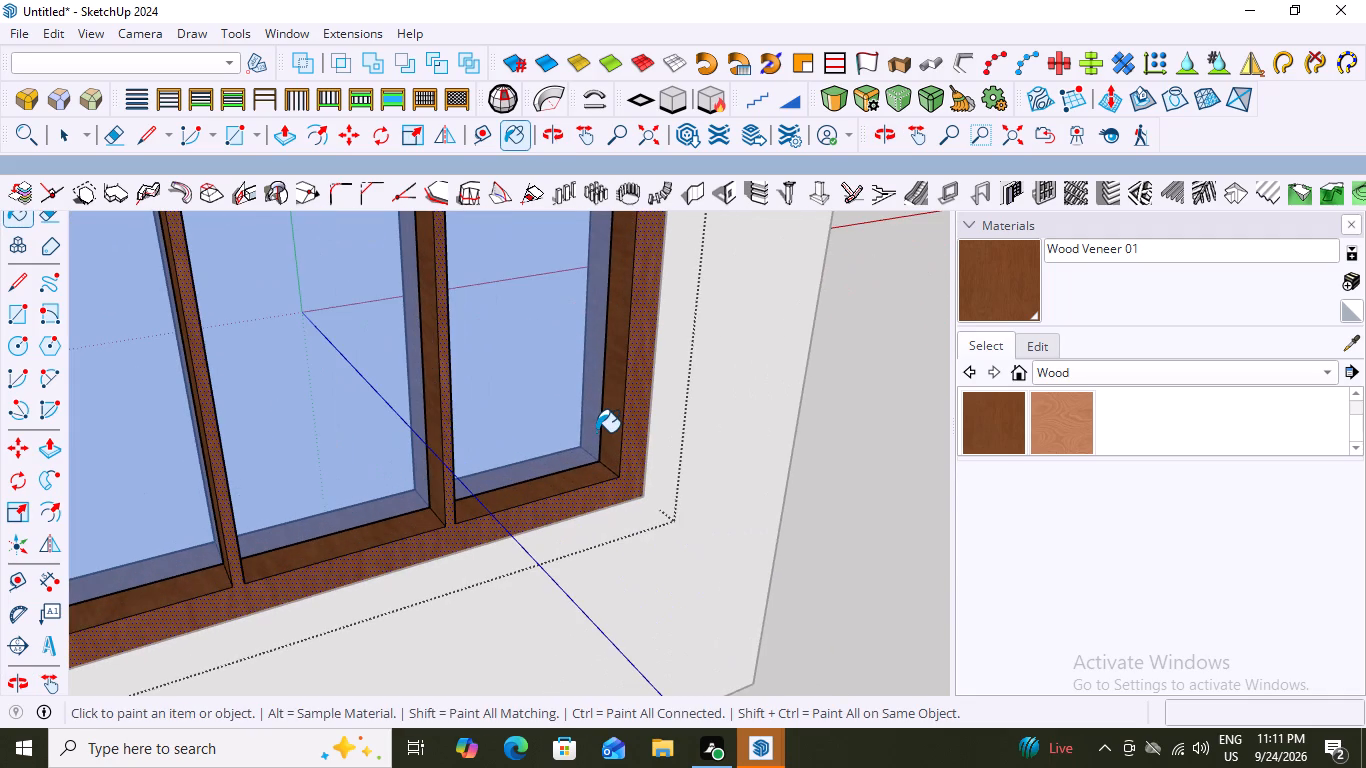
{"action": "scroll", "coordinate": [511, 455], "scroll_direction": "down", "scroll_amount": 10}
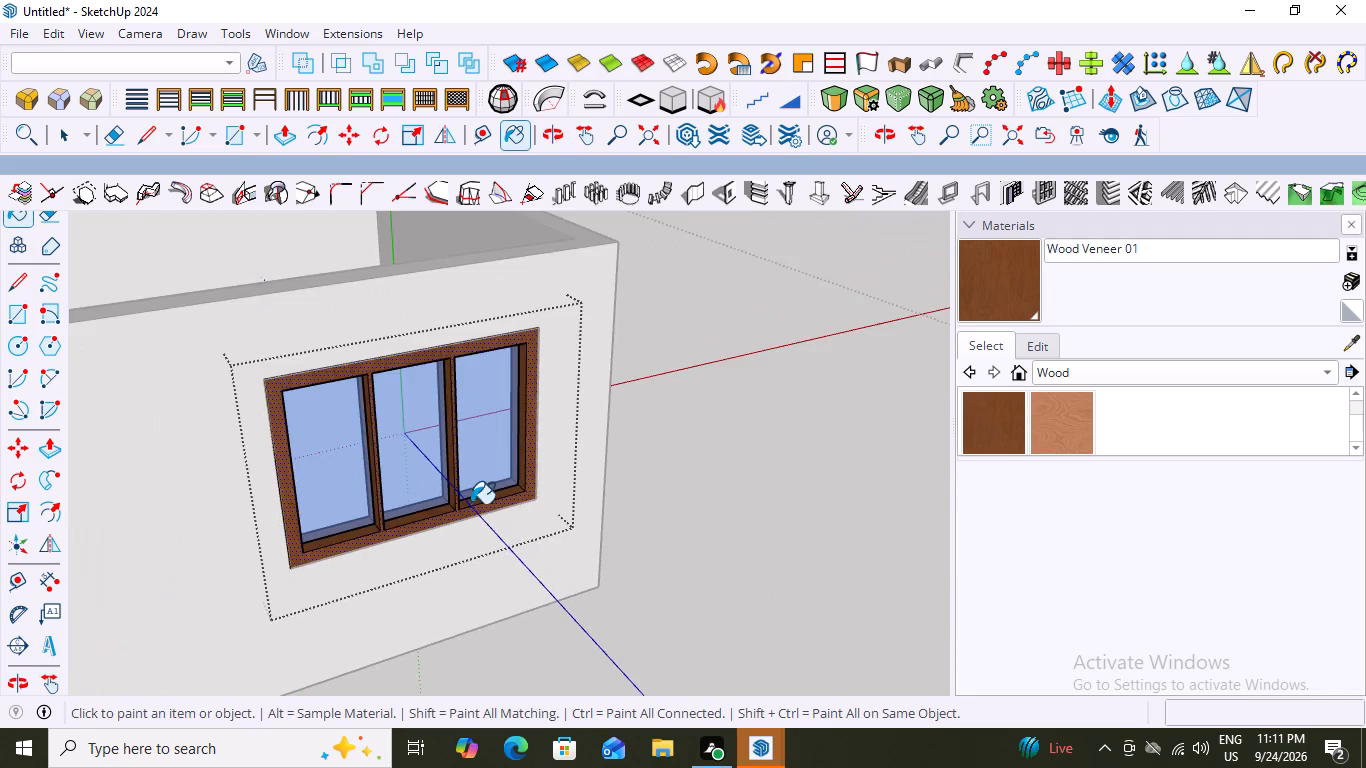
{"action": "middle_click_drag", "start_coordinate": [473, 404], "coordinate": [401, 563]}
{"action": "scroll", "coordinate": [403, 538], "scroll_direction": "down", "scroll_amount": 7}
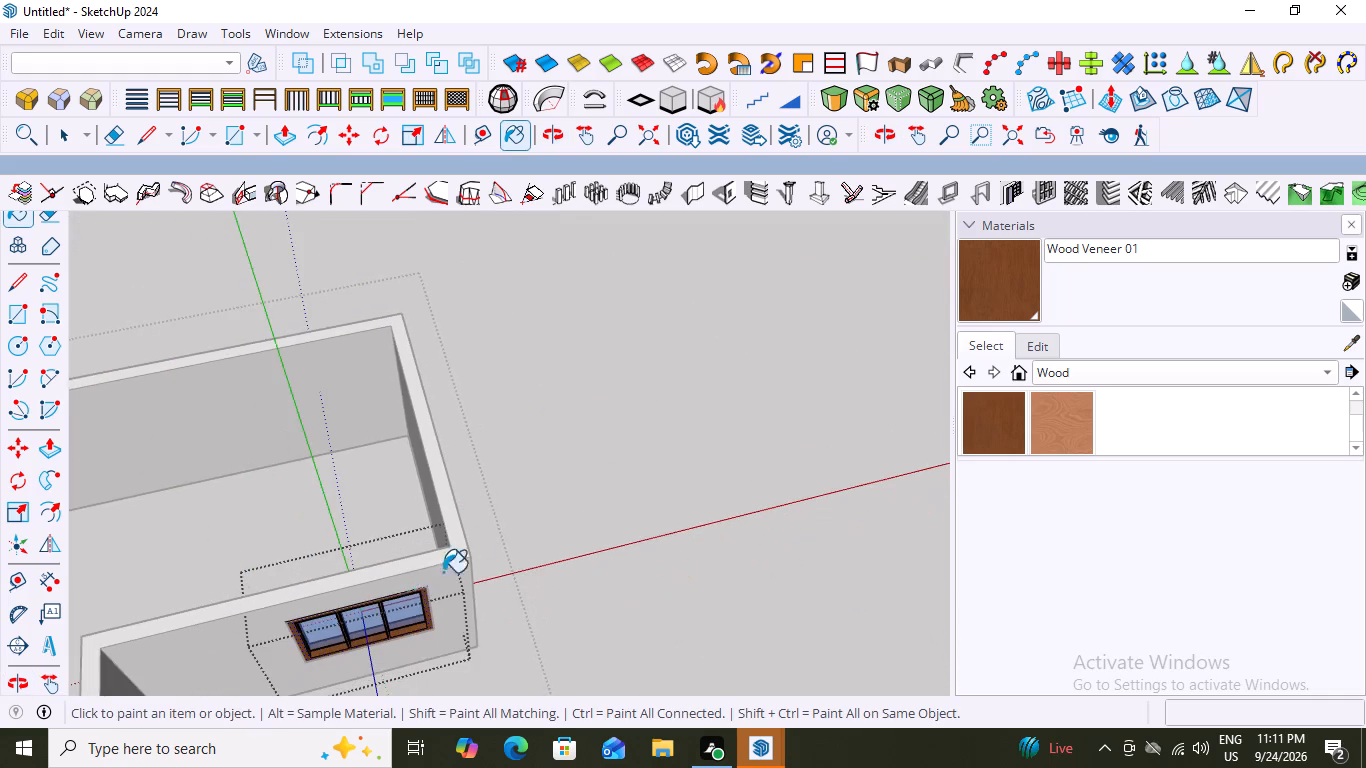
{"action": "middle_click_drag", "start_coordinate": [357, 622], "coordinate": [362, 304]}
{"action": "scroll", "coordinate": [375, 325], "scroll_direction": "up", "scroll_amount": 7}
{"action": "middle_click_drag", "start_coordinate": [408, 316], "coordinate": [418, 247]}
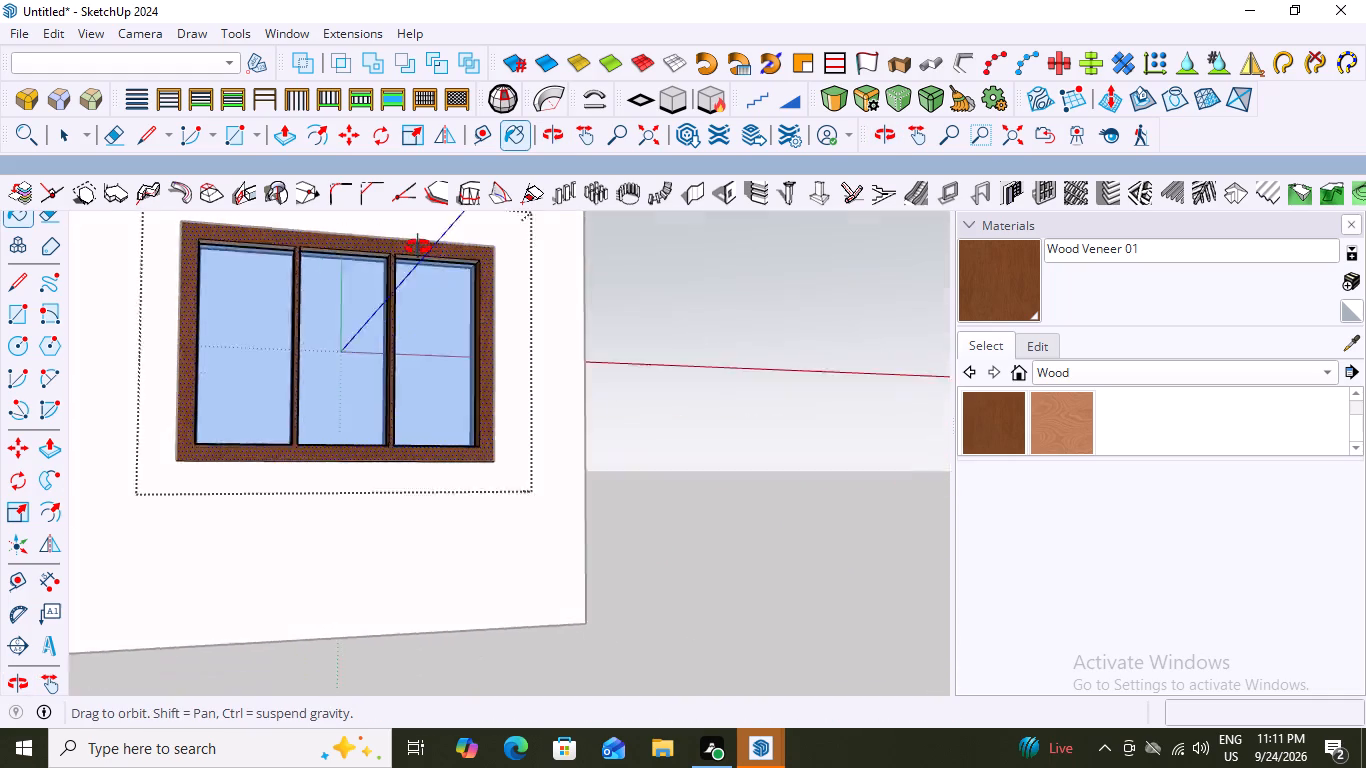
{"action": "middle_click_drag", "start_coordinate": [418, 247], "coordinate": [541, 347]}
{"action": "scroll", "coordinate": [512, 332], "scroll_direction": "down", "scroll_amount": 10}
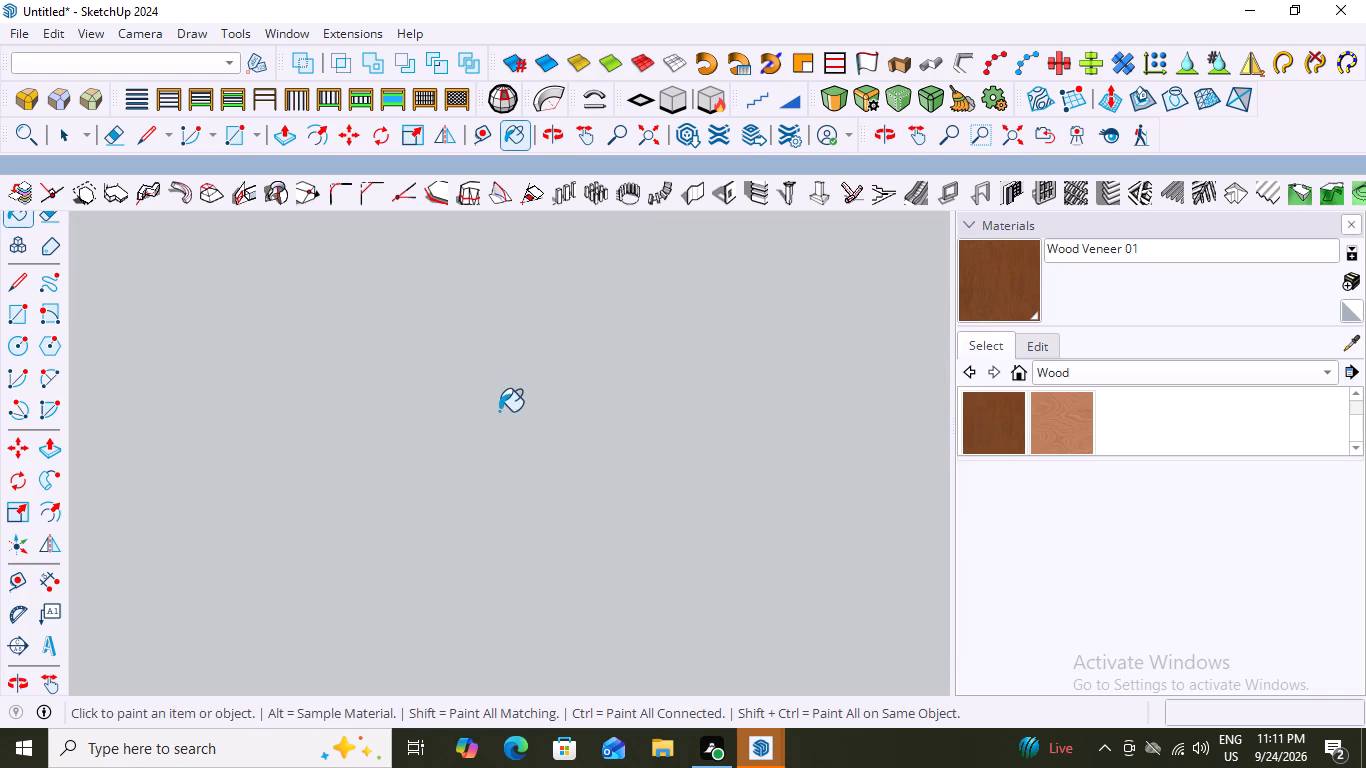
{"action": "scroll", "coordinate": [499, 411], "scroll_direction": "down", "scroll_amount": 20}
{"action": "scroll", "coordinate": [499, 411], "scroll_direction": "down", "scroll_amount": 19}
{"action": "middle_click", "coordinate": [507, 417]}
{"action": "middle_click", "coordinate": [522, 421]}
{"action": "middle_click_drag", "start_coordinate": [526, 353], "coordinate": [519, 378]}
{"action": "middle_click_drag", "start_coordinate": [549, 345], "coordinate": [550, 362]}
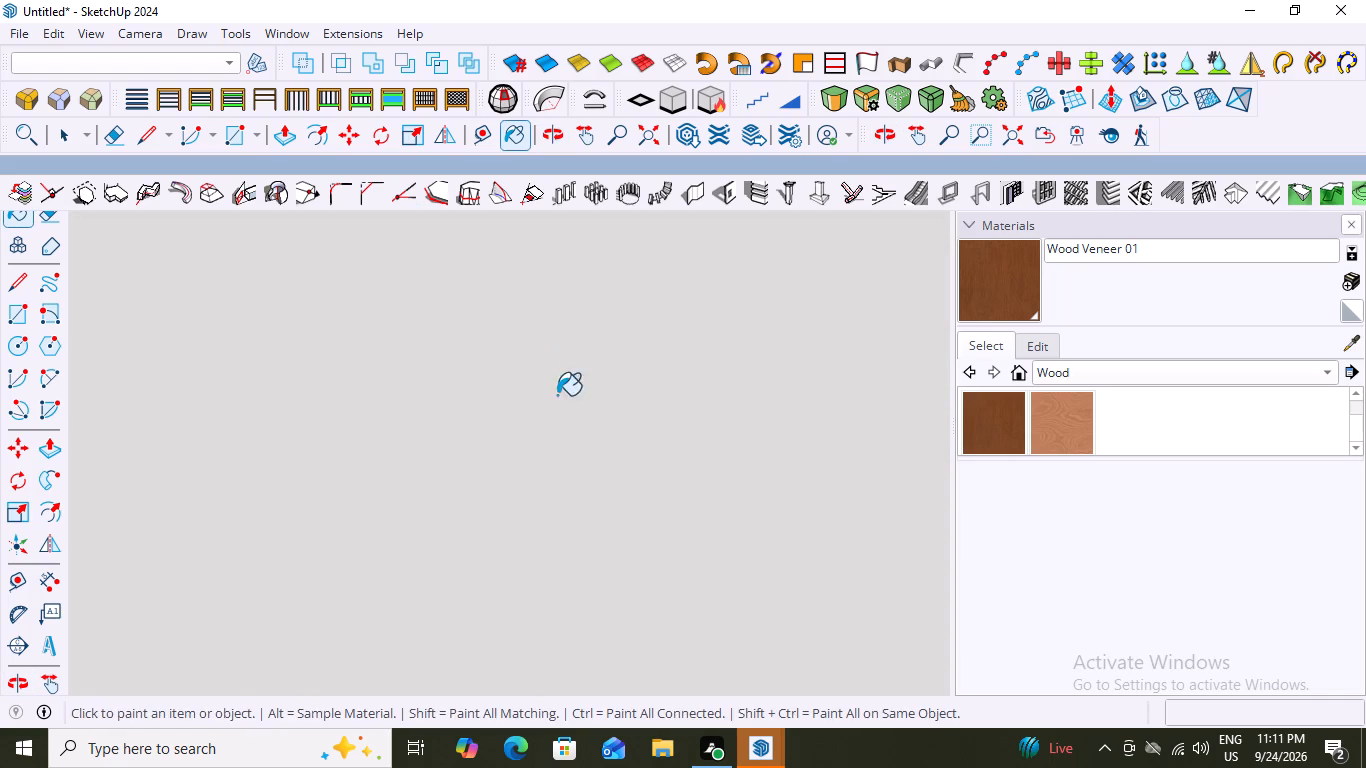
{"action": "scroll", "coordinate": [557, 395], "scroll_direction": "down", "scroll_amount": 20}
{"action": "scroll", "coordinate": [557, 395], "scroll_direction": "down", "scroll_amount": 19}
{"action": "middle_click_drag", "start_coordinate": [564, 386], "coordinate": [573, 393]}
{"action": "middle_click_drag", "start_coordinate": [584, 394], "coordinate": [599, 409]}
{"action": "middle_click_drag", "start_coordinate": [553, 414], "coordinate": [548, 466]}
{"action": "middle_click_drag", "start_coordinate": [608, 404], "coordinate": [598, 445]}
{"action": "middle_click", "coordinate": [595, 408]}
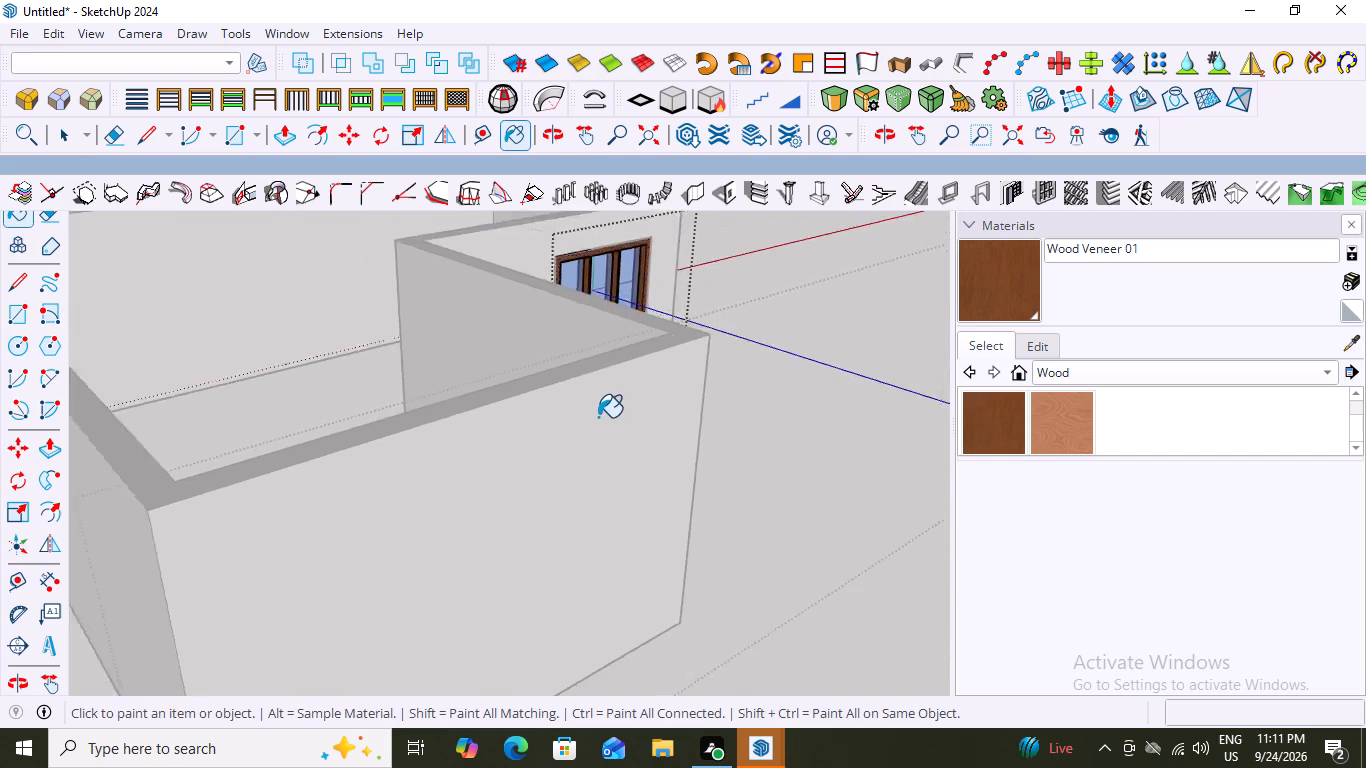
{"action": "scroll", "coordinate": [598, 417], "scroll_direction": "down", "scroll_amount": 7}
{"action": "scroll", "coordinate": [574, 283], "scroll_direction": "up", "scroll_amount": 20}
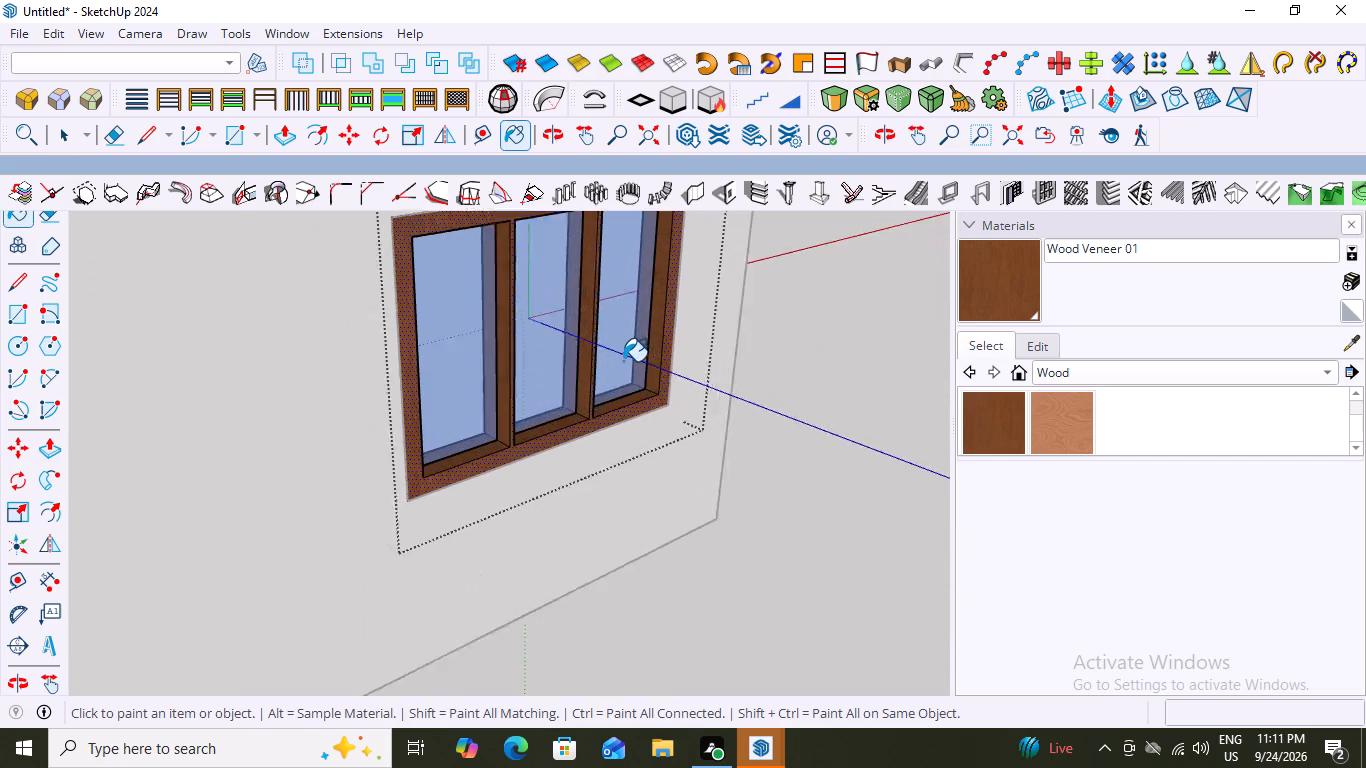
Paint the top reveals of all three window panes with Wood Veneer 01 and exit the window group.
{"action": "scroll", "coordinate": [623, 361], "scroll_direction": "up", "scroll_amount": 4}
{"action": "scroll", "coordinate": [623, 361], "scroll_direction": "down", "scroll_amount": 11}
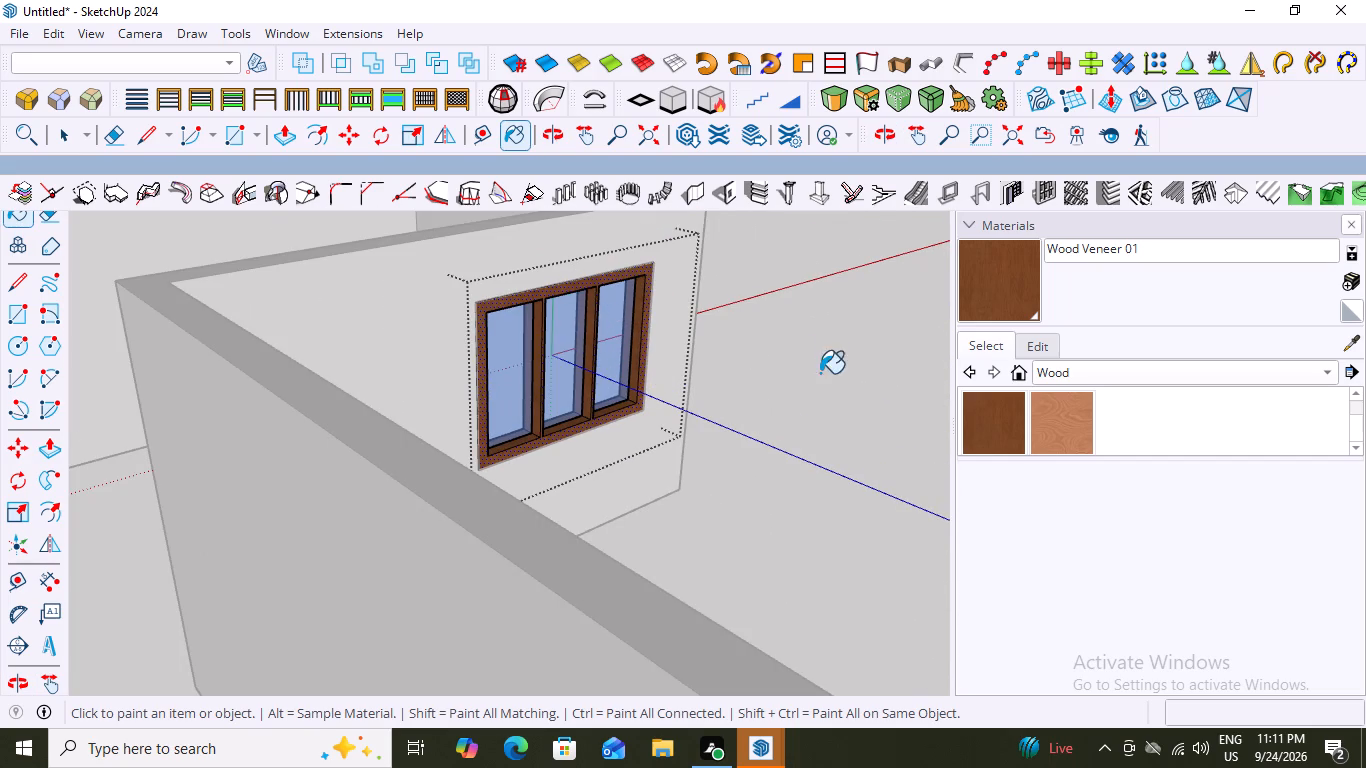
{"action": "scroll", "coordinate": [815, 354], "scroll_direction": "up", "scroll_amount": 6}
{"action": "scroll", "coordinate": [598, 305], "scroll_direction": "down", "scroll_amount": 1}
{"action": "middle_click_drag", "start_coordinate": [607, 339], "coordinate": [546, 396]}
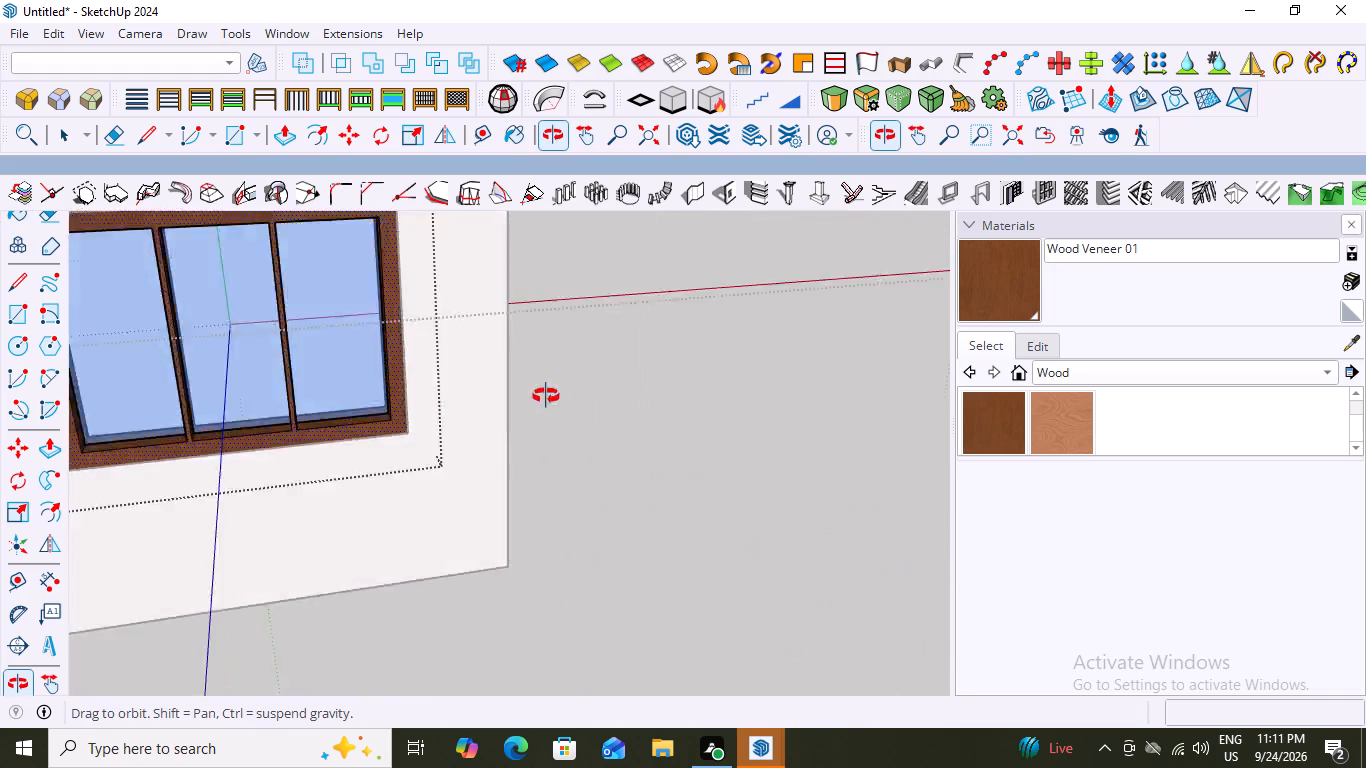
{"action": "middle_click_drag", "start_coordinate": [546, 396], "coordinate": [551, 399]}
{"action": "scroll", "coordinate": [548, 397], "scroll_direction": "down", "scroll_amount": 7}
{"action": "middle_click_drag", "start_coordinate": [561, 425], "coordinate": [507, 244]}
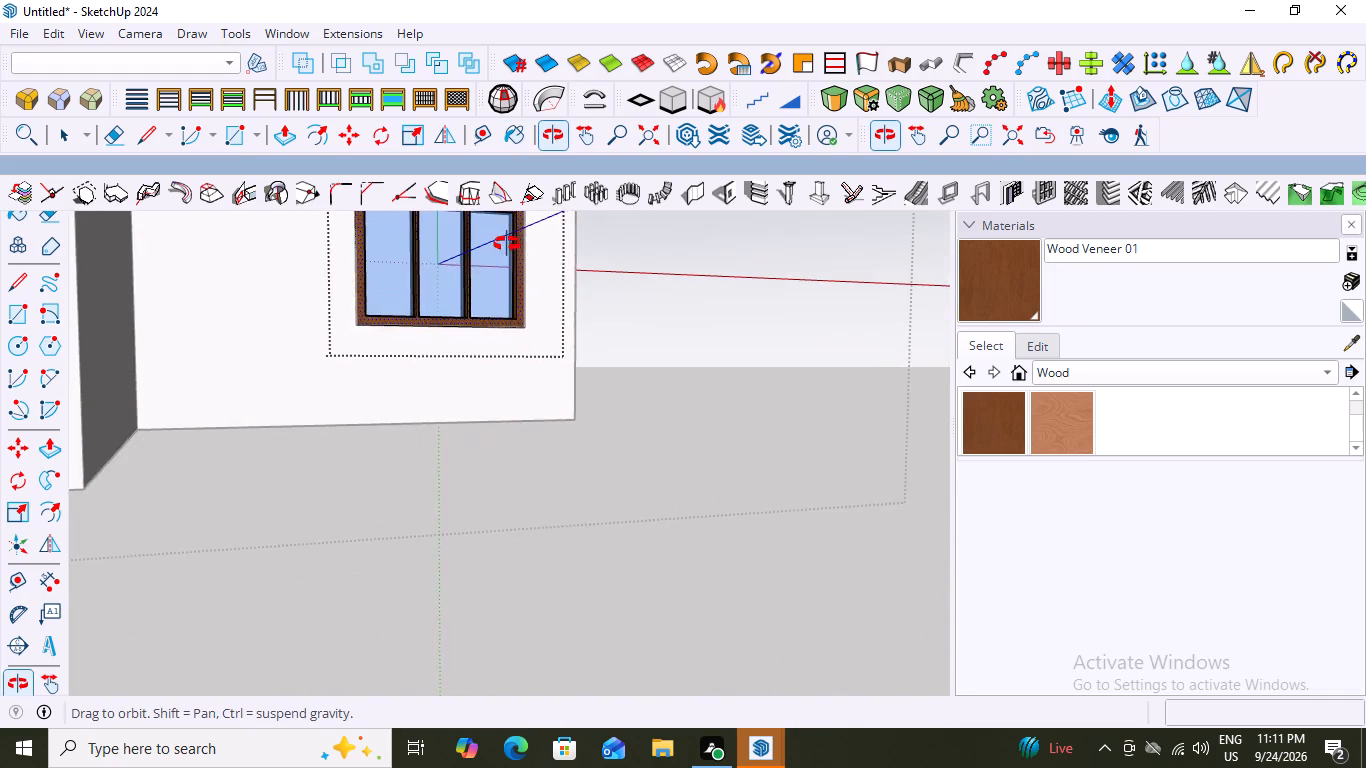
{"action": "middle_click_drag", "start_coordinate": [507, 244], "coordinate": [512, 247]}
{"action": "scroll", "coordinate": [523, 315], "scroll_direction": "down", "scroll_amount": 7}
{"action": "scroll", "coordinate": [462, 282], "scroll_direction": "up", "scroll_amount": 12}
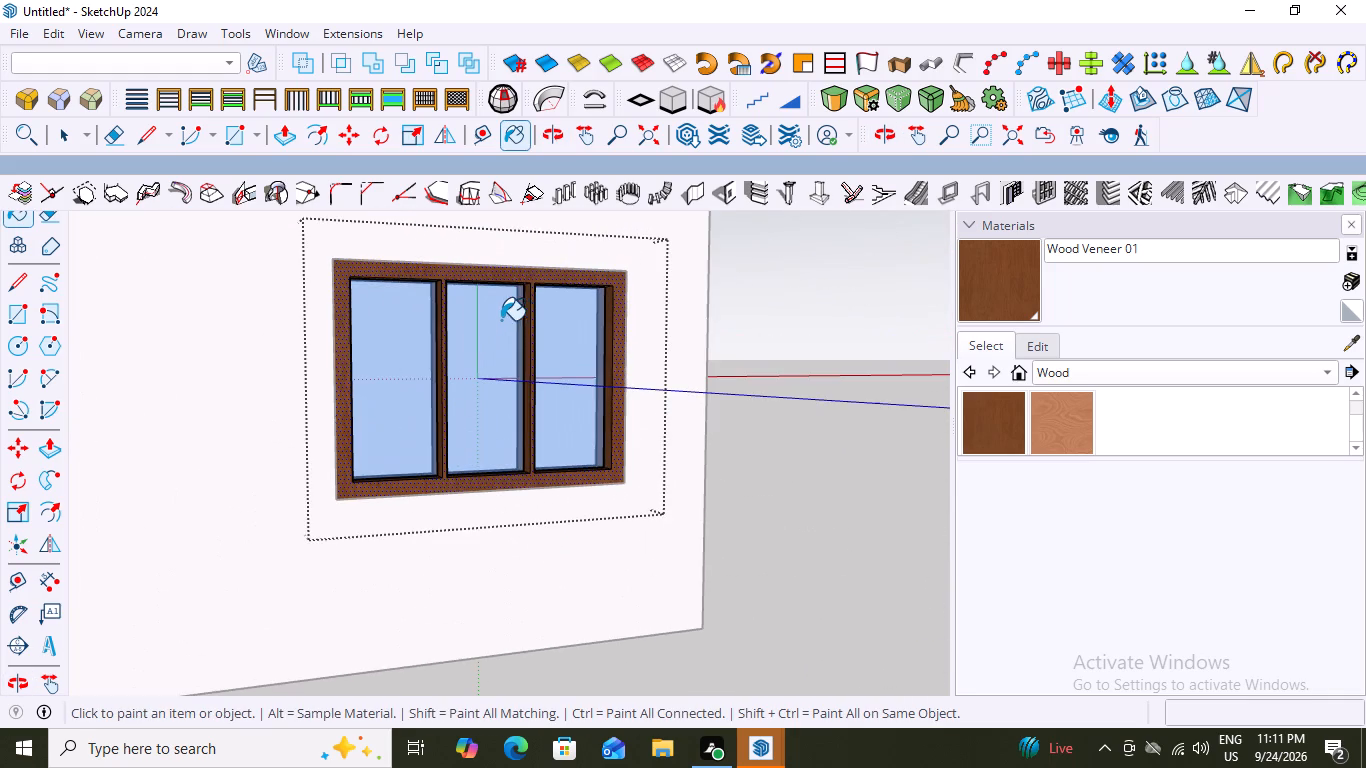
{"action": "scroll", "coordinate": [528, 249], "scroll_direction": "up", "scroll_amount": 1}
{"action": "middle_click_drag", "start_coordinate": [533, 209], "coordinate": [537, 199]}
{"action": "scroll", "coordinate": [556, 304], "scroll_direction": "up", "scroll_amount": 6}
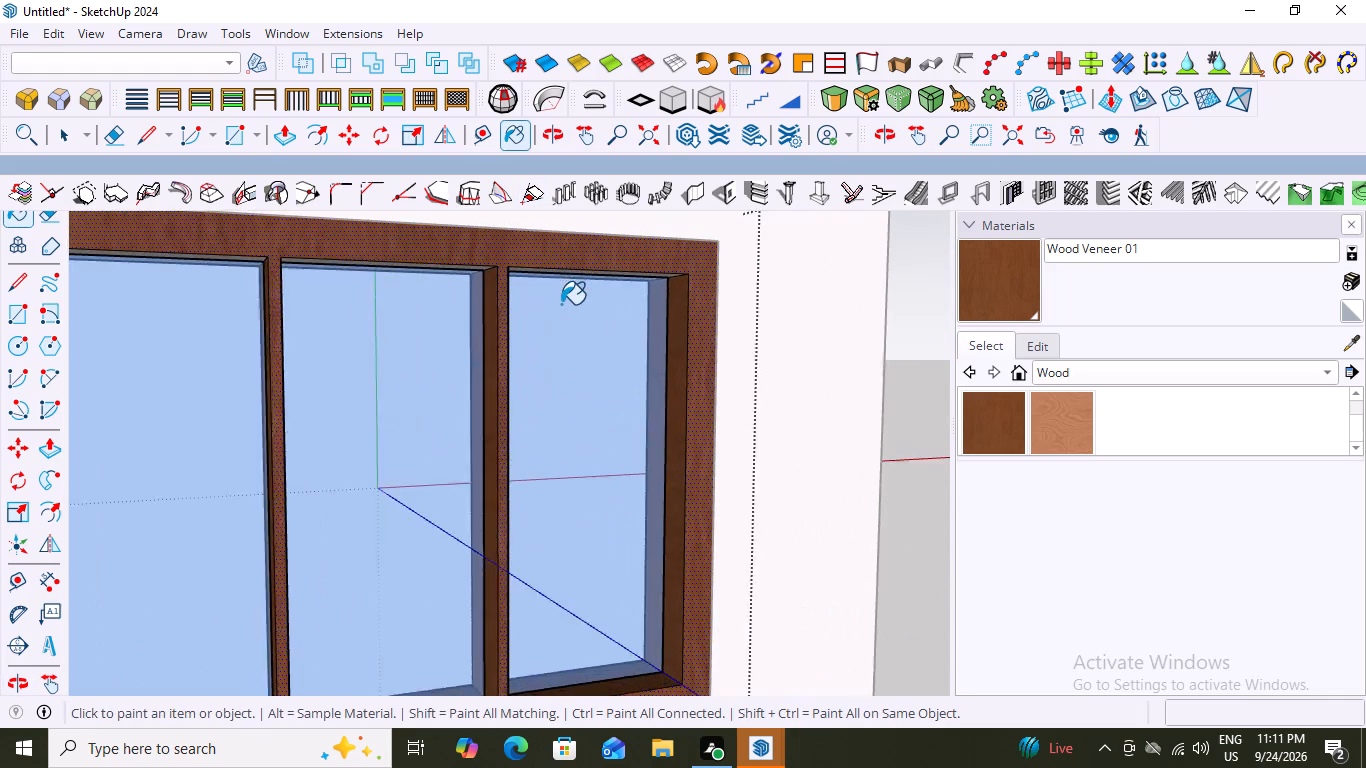
{"action": "scroll", "coordinate": [561, 304], "scroll_direction": "up", "scroll_amount": 2}
{"action": "scroll", "coordinate": [641, 279], "scroll_direction": "up", "scroll_amount": 6}
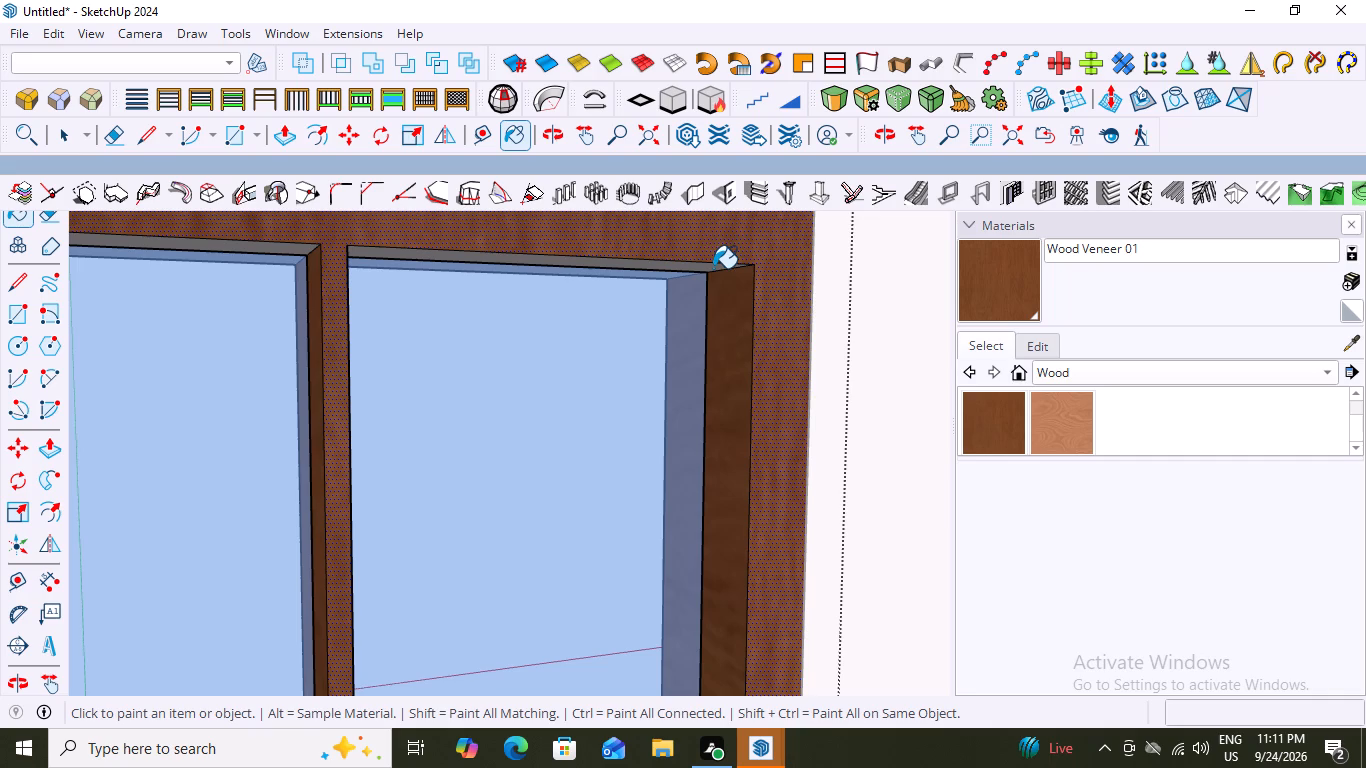
{"action": "left_click", "coordinate": [713, 270]}
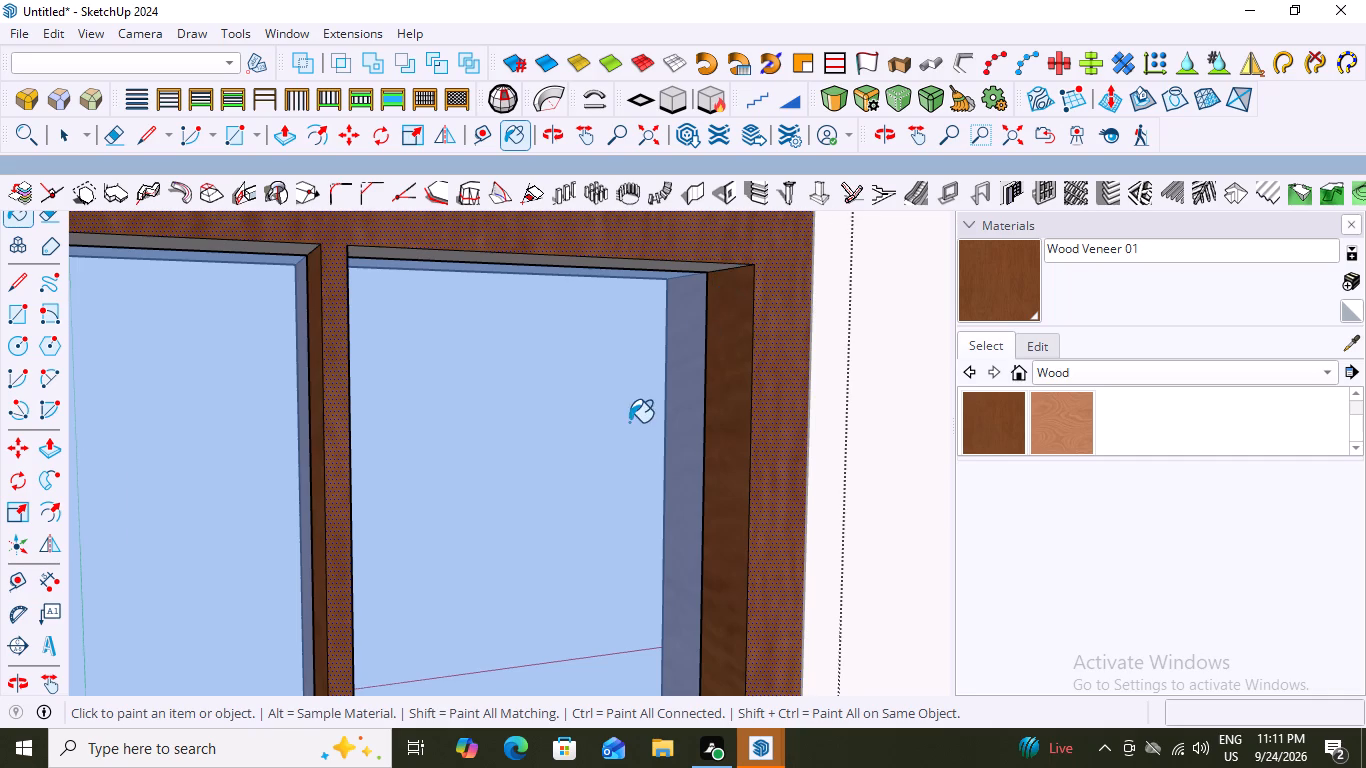
{"action": "scroll", "coordinate": [631, 423], "scroll_direction": "down", "scroll_amount": 6}
{"action": "middle_click_drag", "start_coordinate": [659, 328], "coordinate": [664, 220]}
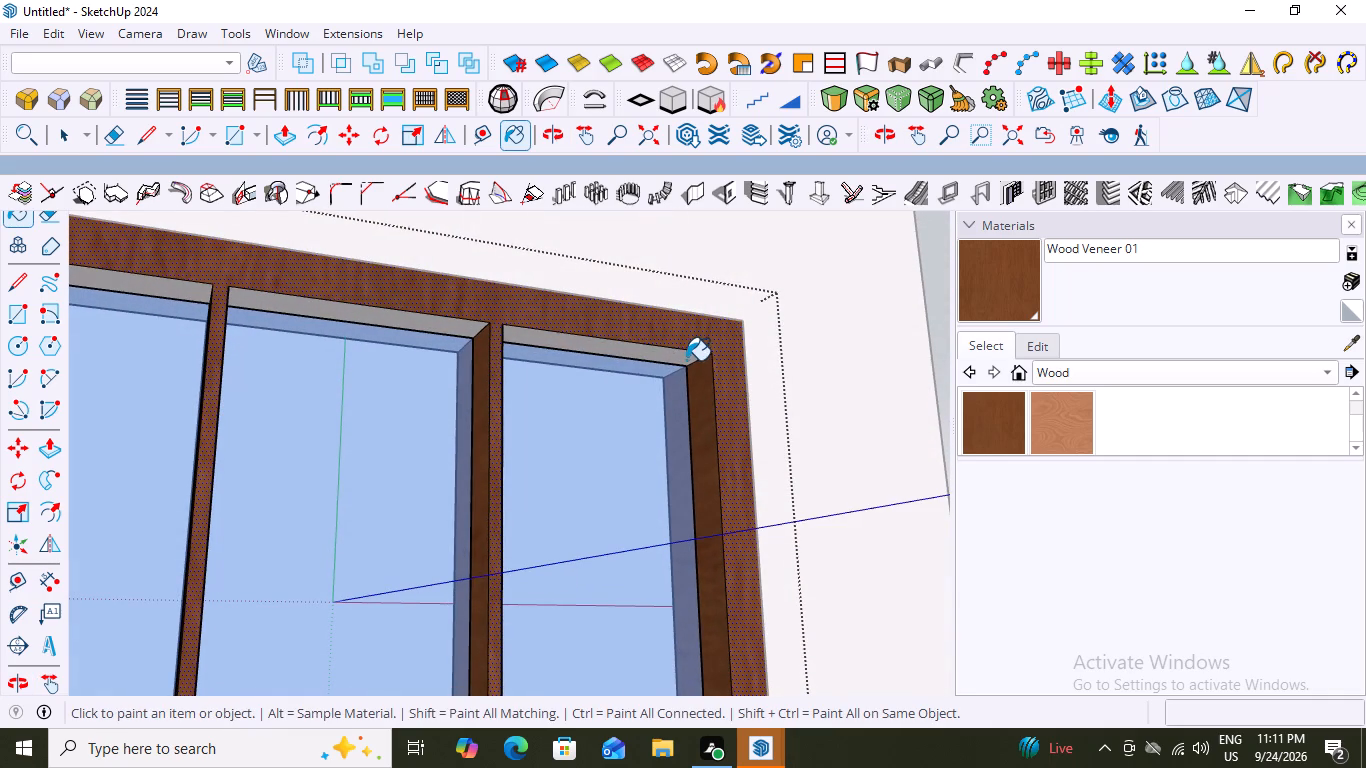
{"action": "left_click", "coordinate": [686, 360]}
{"action": "left_click", "coordinate": [472, 330]}
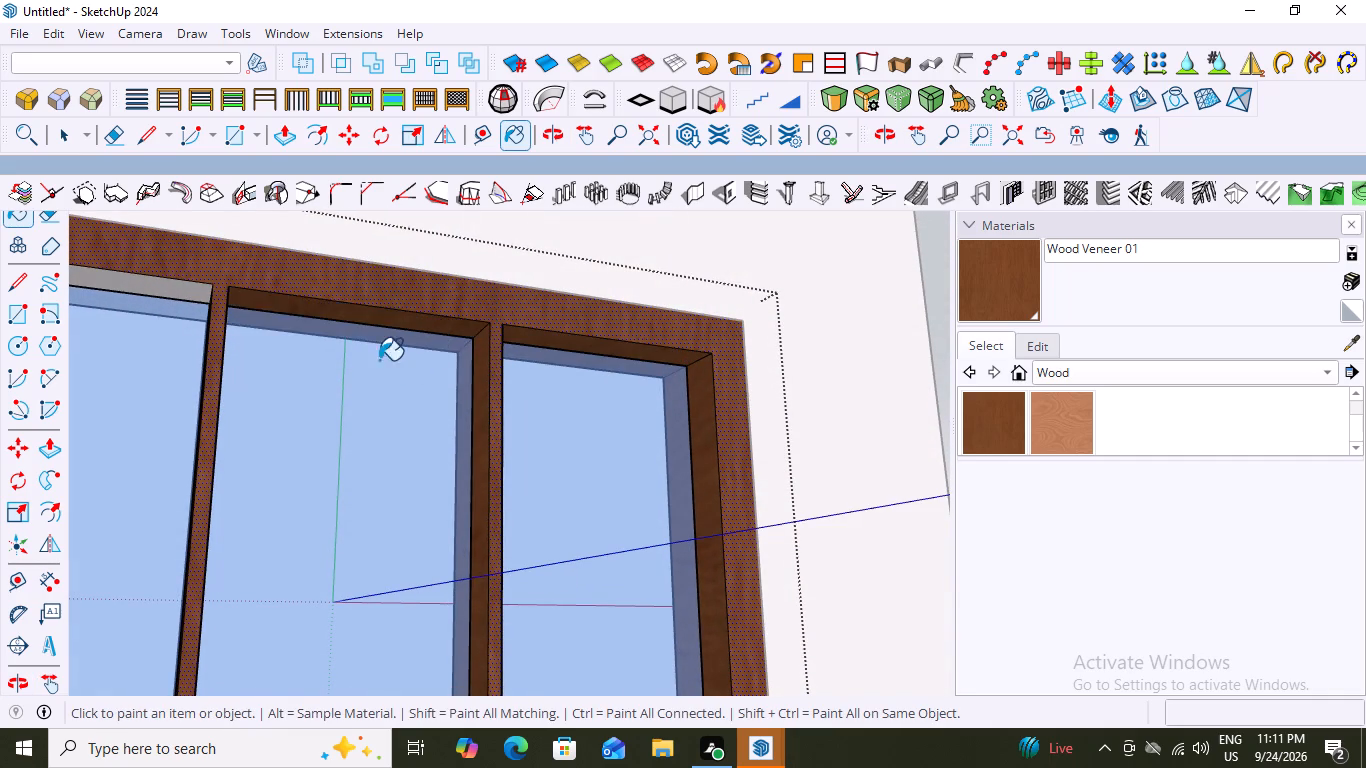
{"action": "scroll", "coordinate": [464, 334], "scroll_direction": "down", "scroll_amount": 5}
{"action": "scroll", "coordinate": [249, 337], "scroll_direction": "up", "scroll_amount": 3}
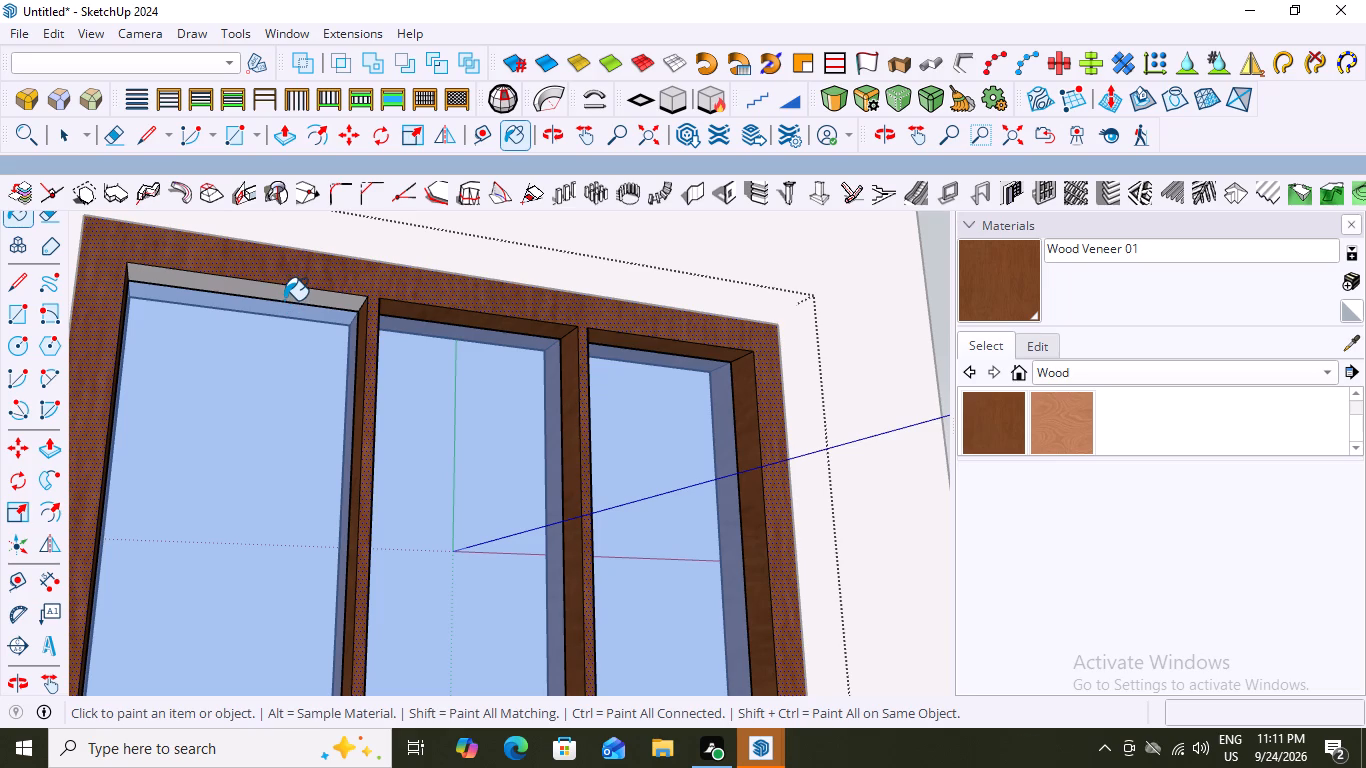
{"action": "left_click", "coordinate": [284, 295]}
{"action": "left_click", "coordinate": [290, 312]}
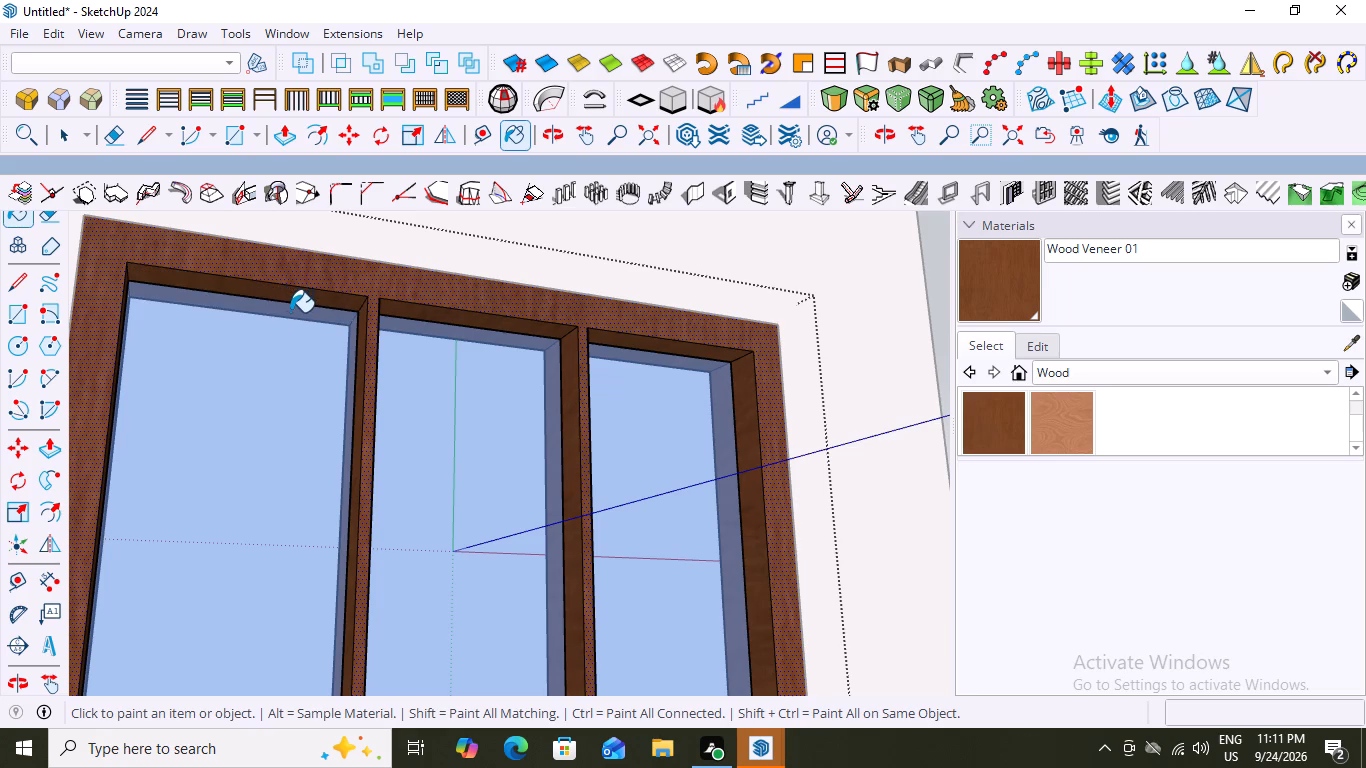
{"action": "scroll", "coordinate": [360, 338], "scroll_direction": "down", "scroll_amount": 7}
{"action": "key", "text": "space"}
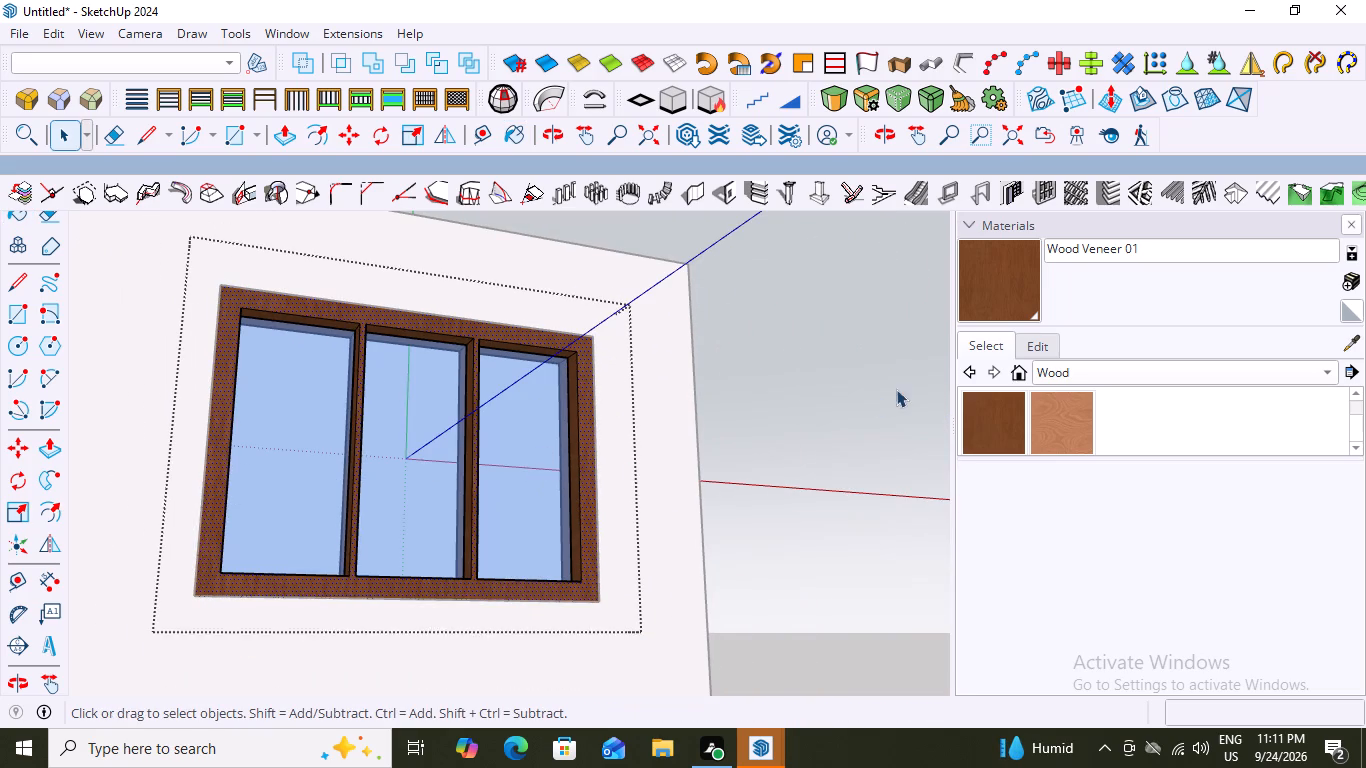
{"action": "left_click", "coordinate": [896, 389]}
Inspect the painted window up close and the whole L-shaped wall model from outside.
{"action": "scroll", "coordinate": [691, 413], "scroll_direction": "down", "scroll_amount": 8}
{"action": "middle_click_drag", "start_coordinate": [720, 418], "coordinate": [578, 551]}
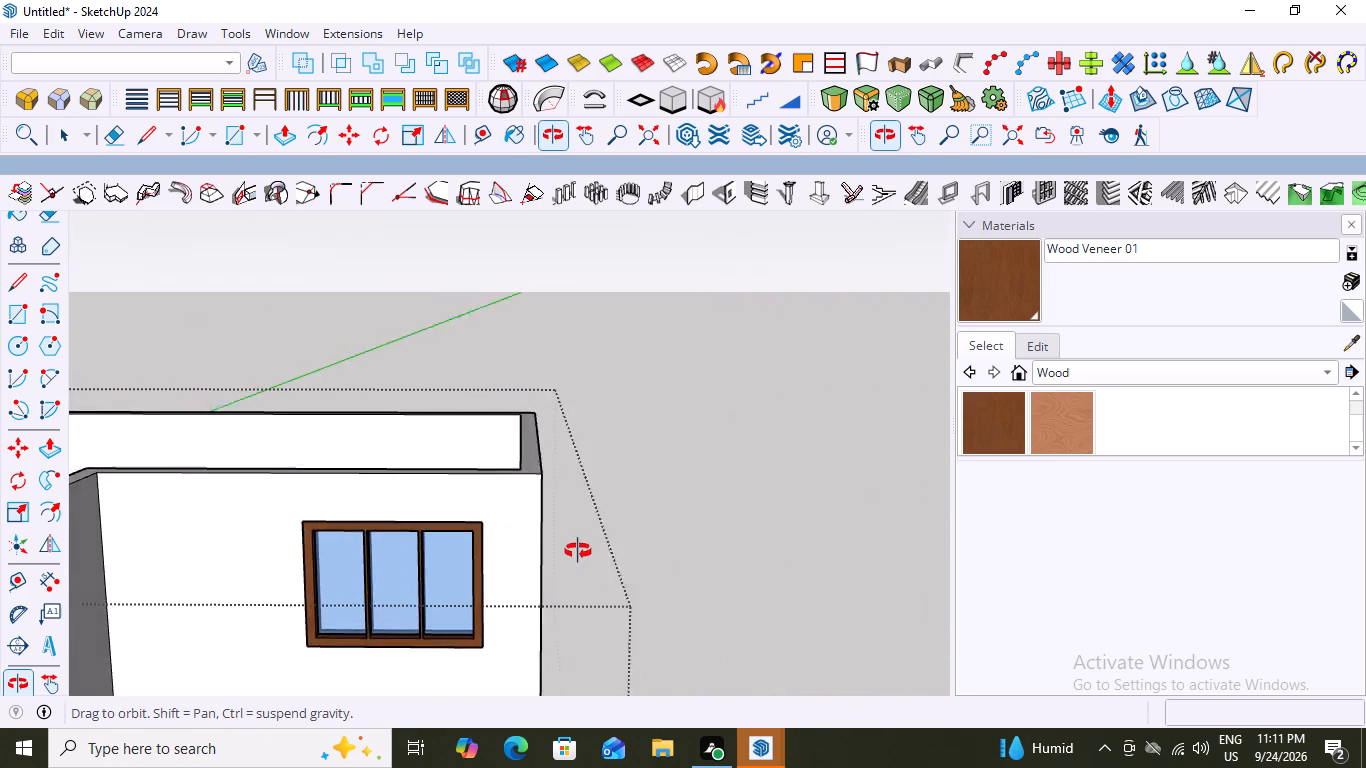
{"action": "middle_click_drag", "start_coordinate": [578, 551], "coordinate": [582, 547]}
{"action": "scroll", "coordinate": [578, 551], "scroll_direction": "down", "scroll_amount": 11}
{"action": "middle_click", "coordinate": [494, 630]}
{"action": "scroll", "coordinate": [494, 630], "scroll_direction": "up", "scroll_amount": 3}
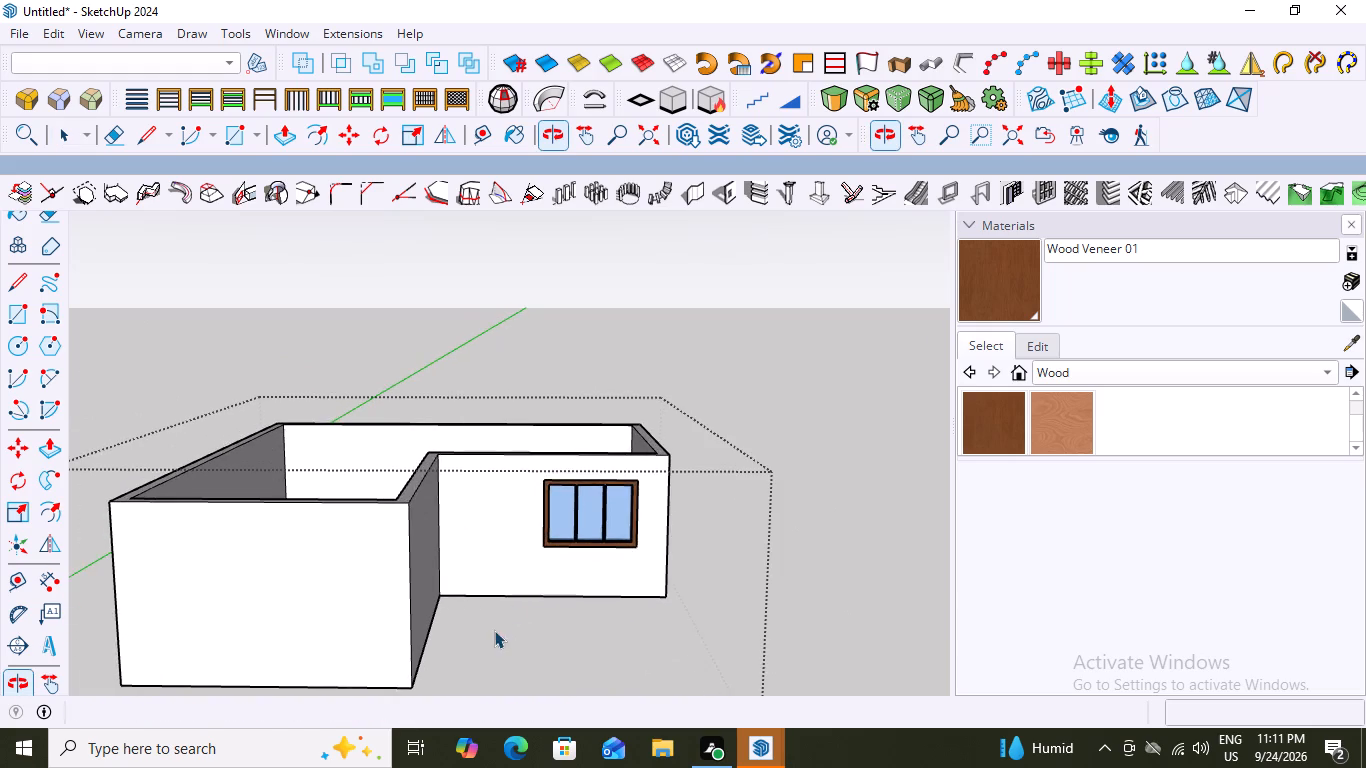
{"action": "scroll", "coordinate": [530, 543], "scroll_direction": "up", "scroll_amount": 8}
{"action": "scroll", "coordinate": [703, 464], "scroll_direction": "up", "scroll_amount": 8}
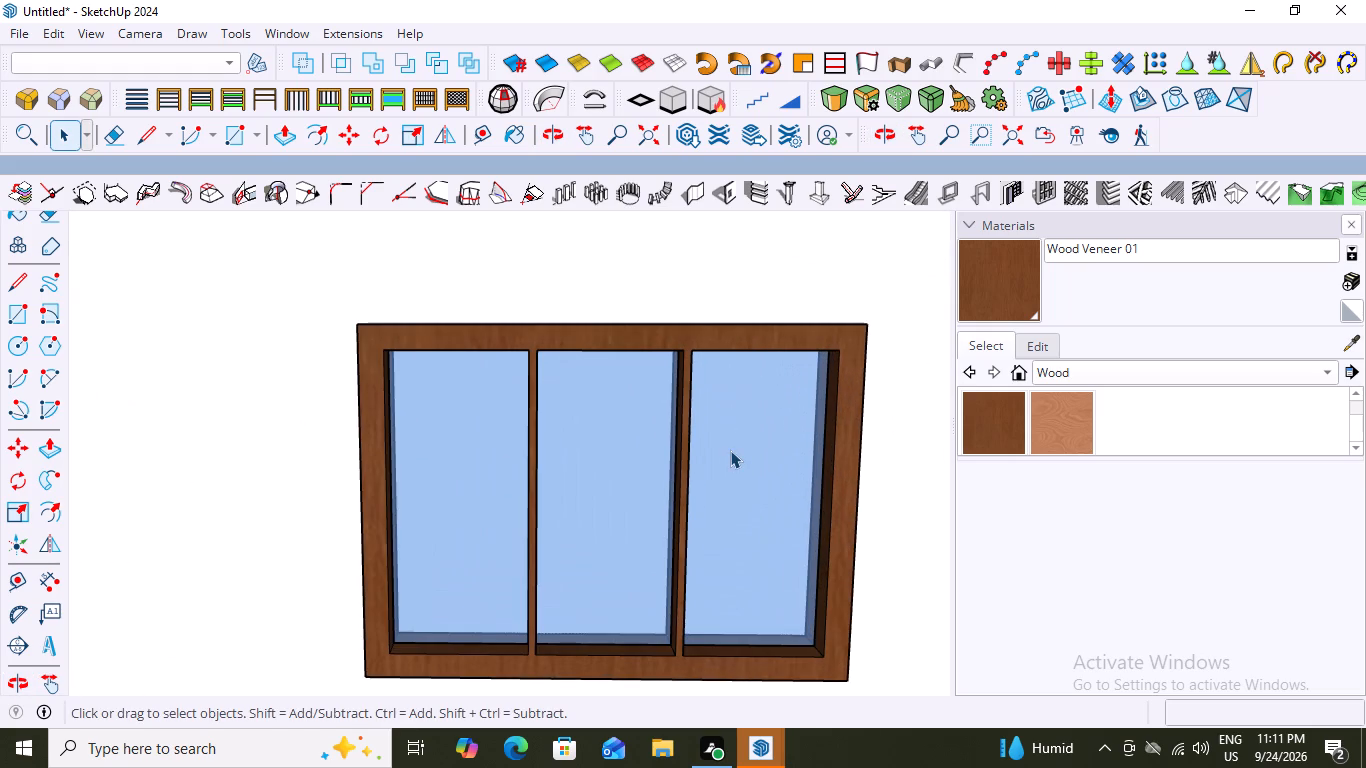
{"action": "scroll", "coordinate": [730, 450], "scroll_direction": "down", "scroll_amount": 15}
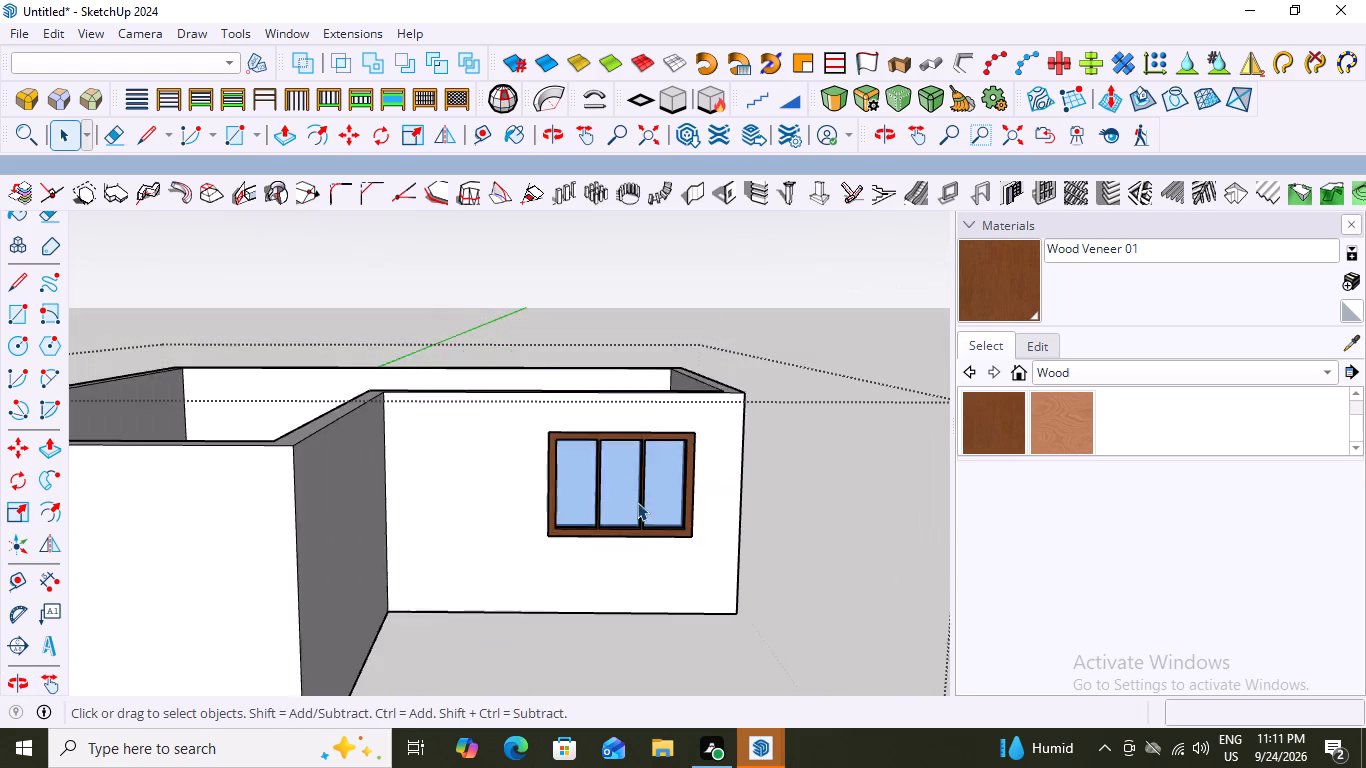
{"action": "scroll", "coordinate": [637, 502], "scroll_direction": "down", "scroll_amount": 1}
{"action": "middle_click_drag", "start_coordinate": [686, 553], "coordinate": [649, 549]}
{"action": "scroll", "coordinate": [649, 549], "scroll_direction": "up", "scroll_amount": 3}
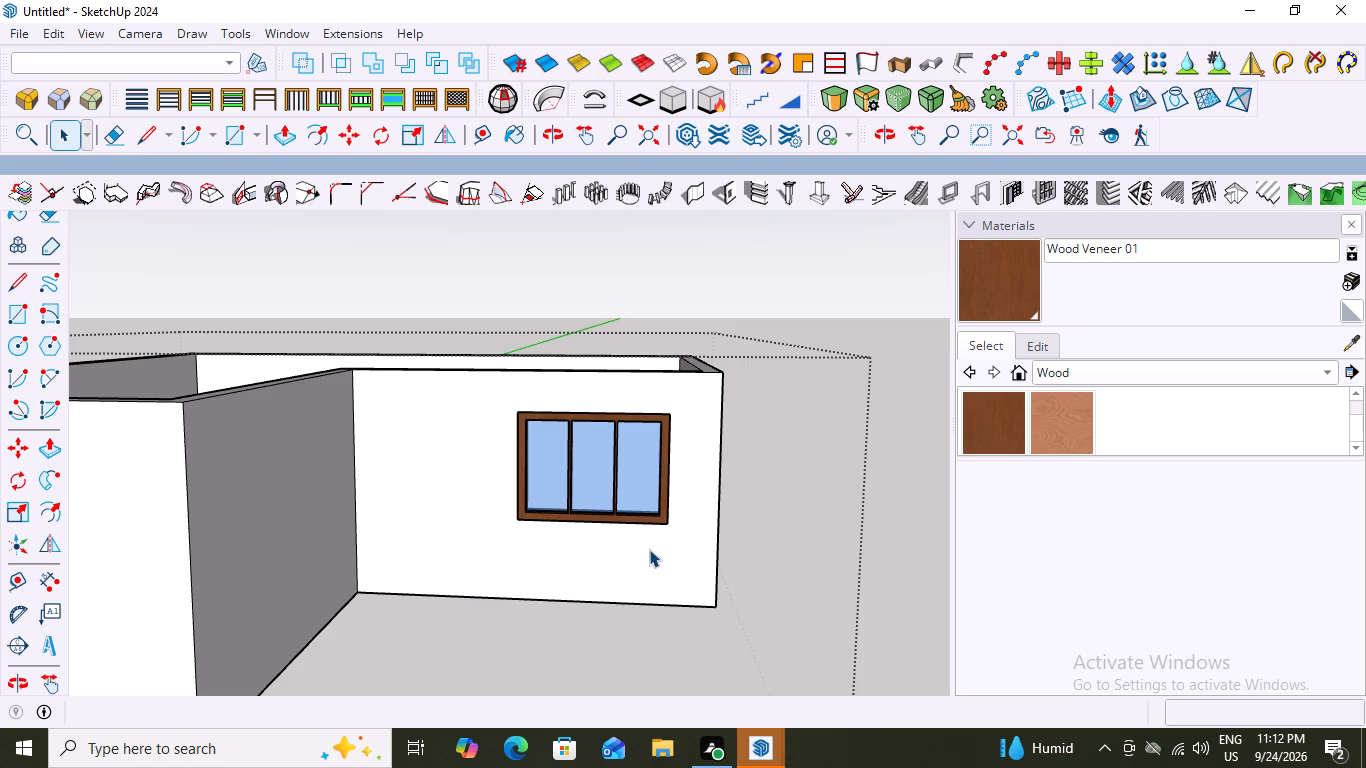
{"action": "scroll", "coordinate": [731, 517], "scroll_direction": "down", "scroll_amount": 15}
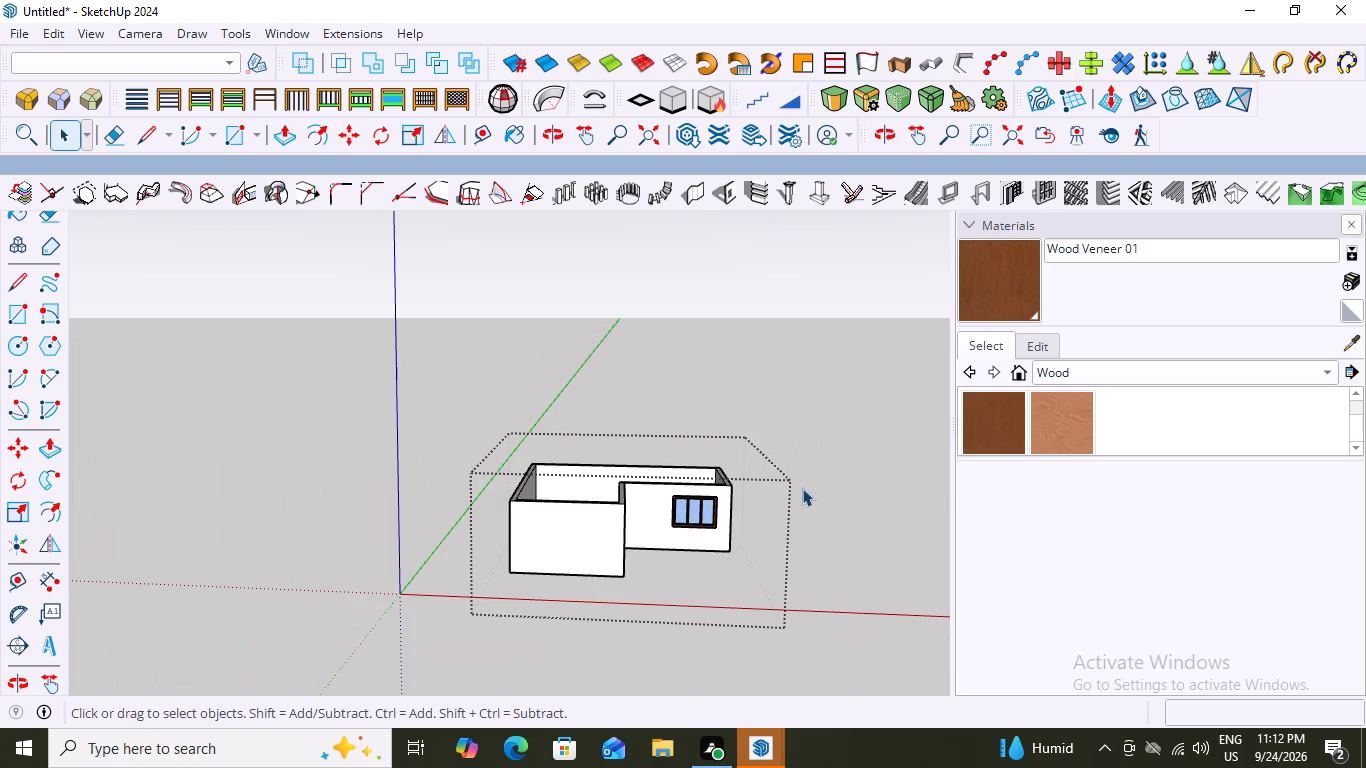
{"action": "middle_click_drag", "start_coordinate": [685, 547], "coordinate": [730, 536]}
{"action": "scroll", "coordinate": [610, 540], "scroll_direction": "up", "scroll_amount": 5}
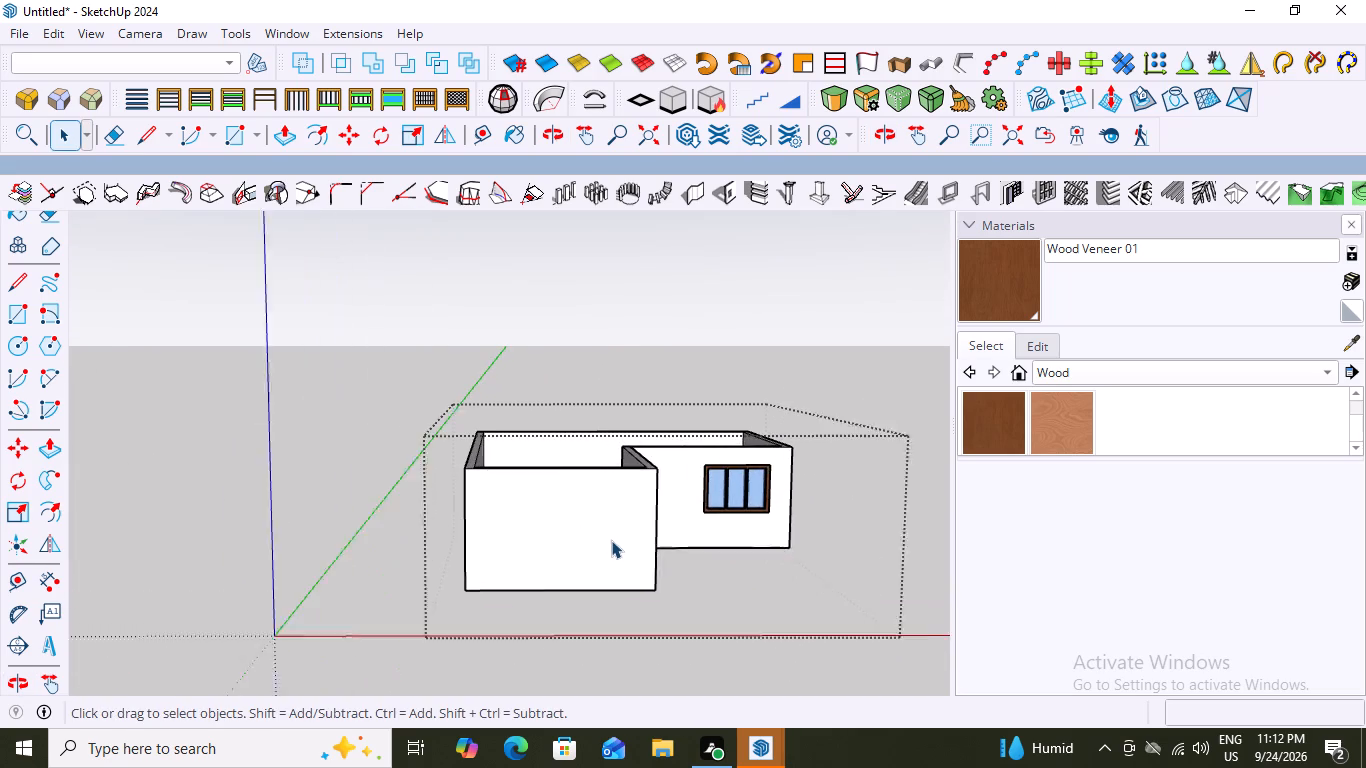
{"action": "scroll", "coordinate": [611, 540], "scroll_direction": "up", "scroll_amount": 1}
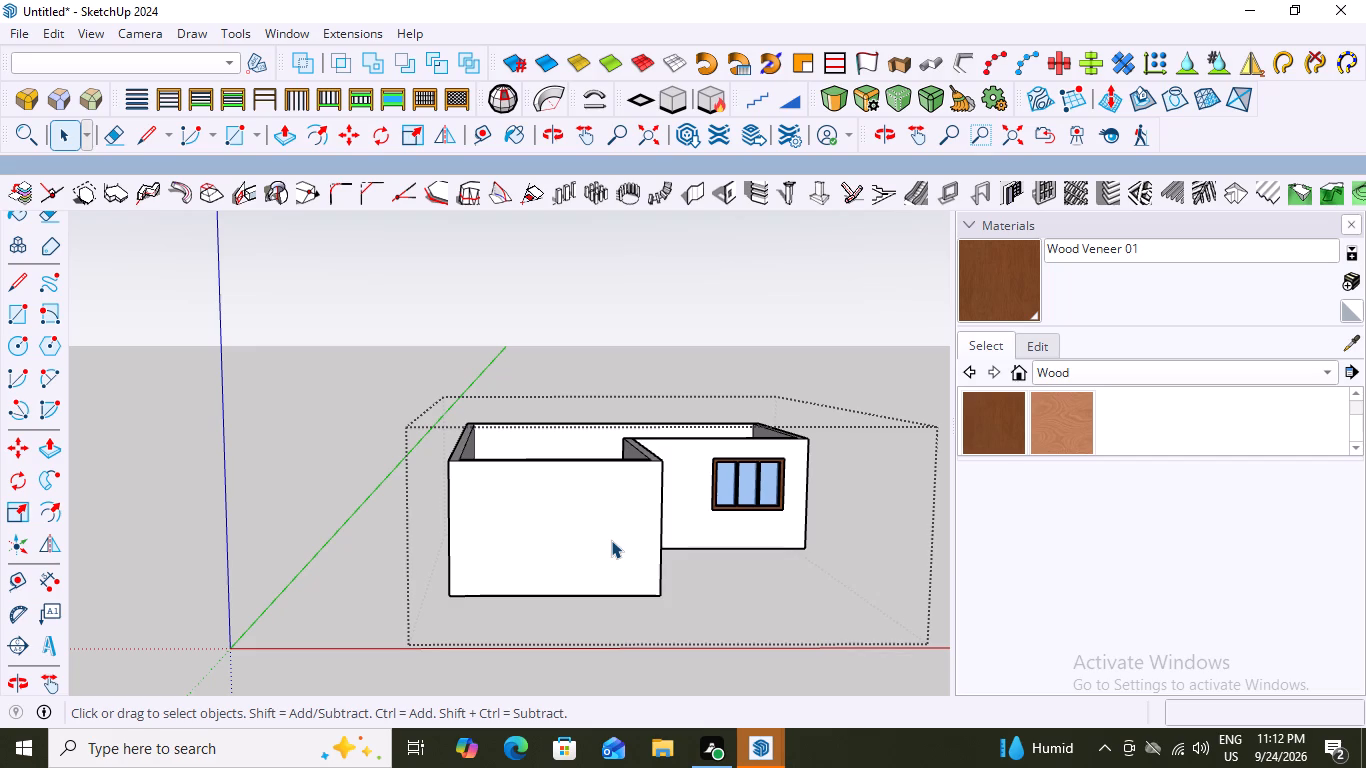
{"action": "scroll", "coordinate": [526, 481], "scroll_direction": "down", "scroll_amount": 8}
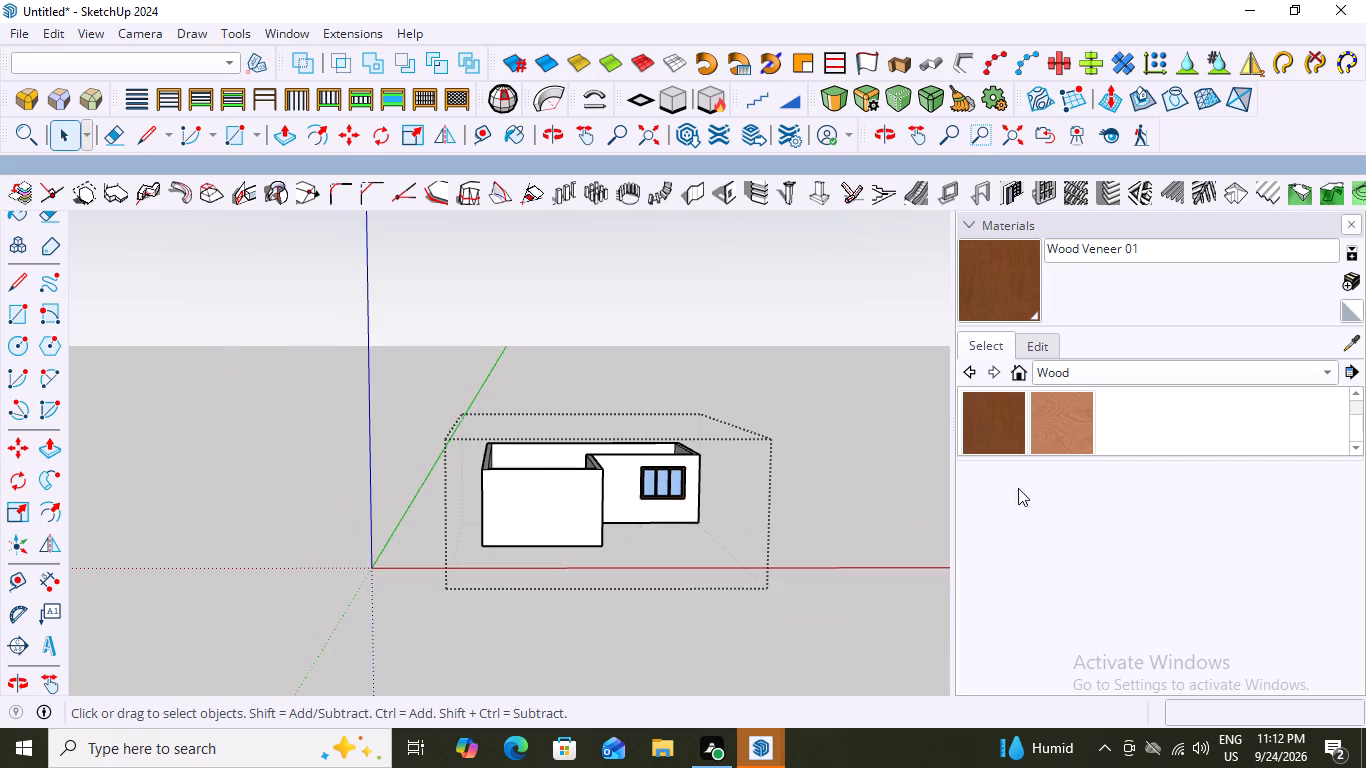
{"action": "scroll", "coordinate": [801, 477], "scroll_direction": "up", "scroll_amount": 2}
{"action": "scroll", "coordinate": [683, 521], "scroll_direction": "up", "scroll_amount": 4}
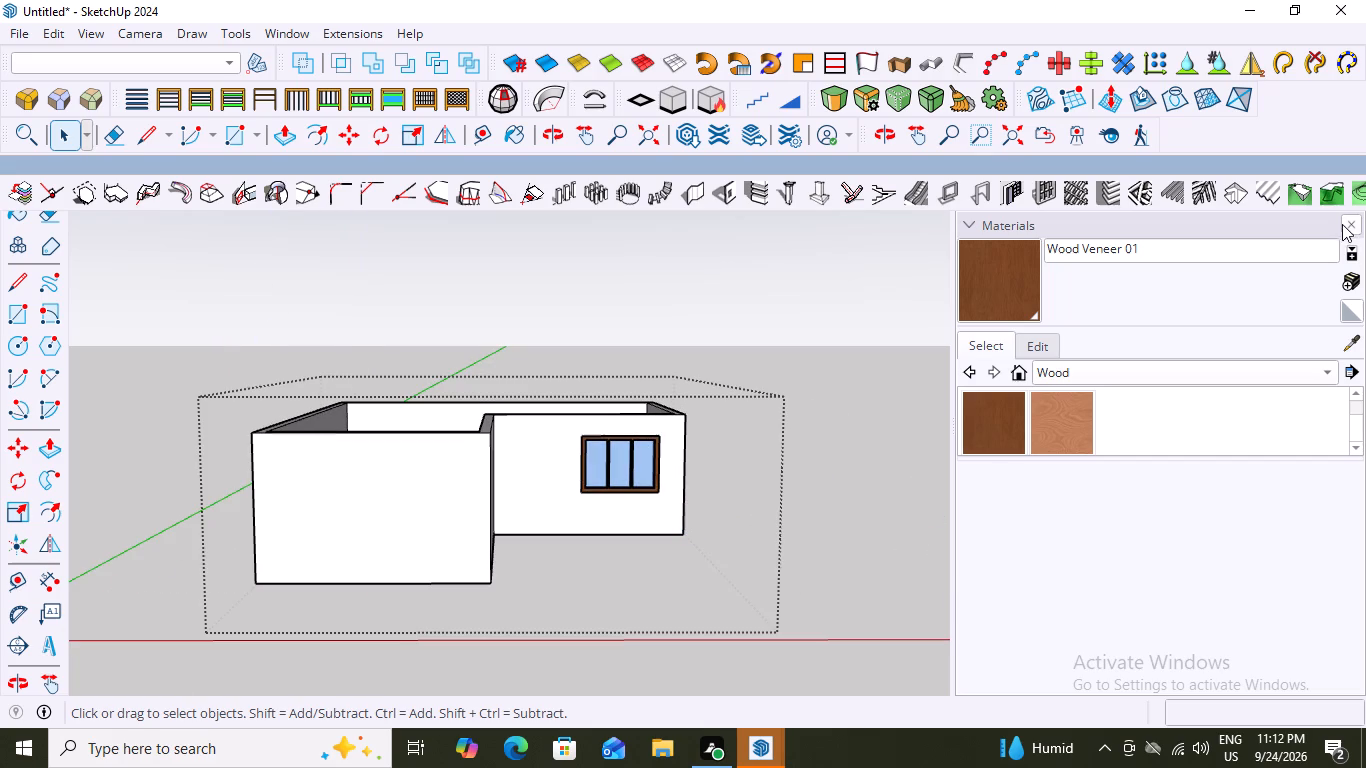
Close the Materials panel and hide the Default Tray.
{"action": "left_click", "coordinate": [1347, 218]}
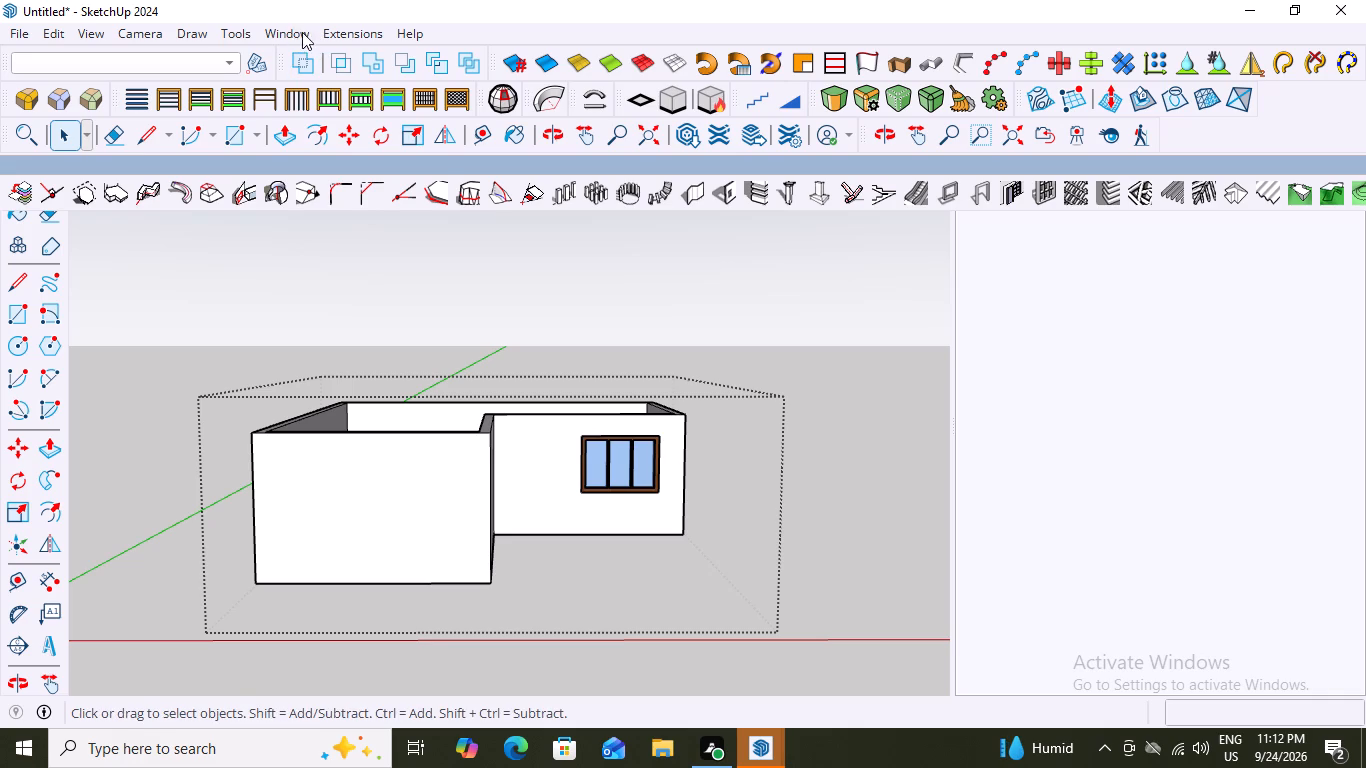
{"action": "left_click", "coordinate": [286, 25]}
{"action": "left_click", "coordinate": [316, 54]}
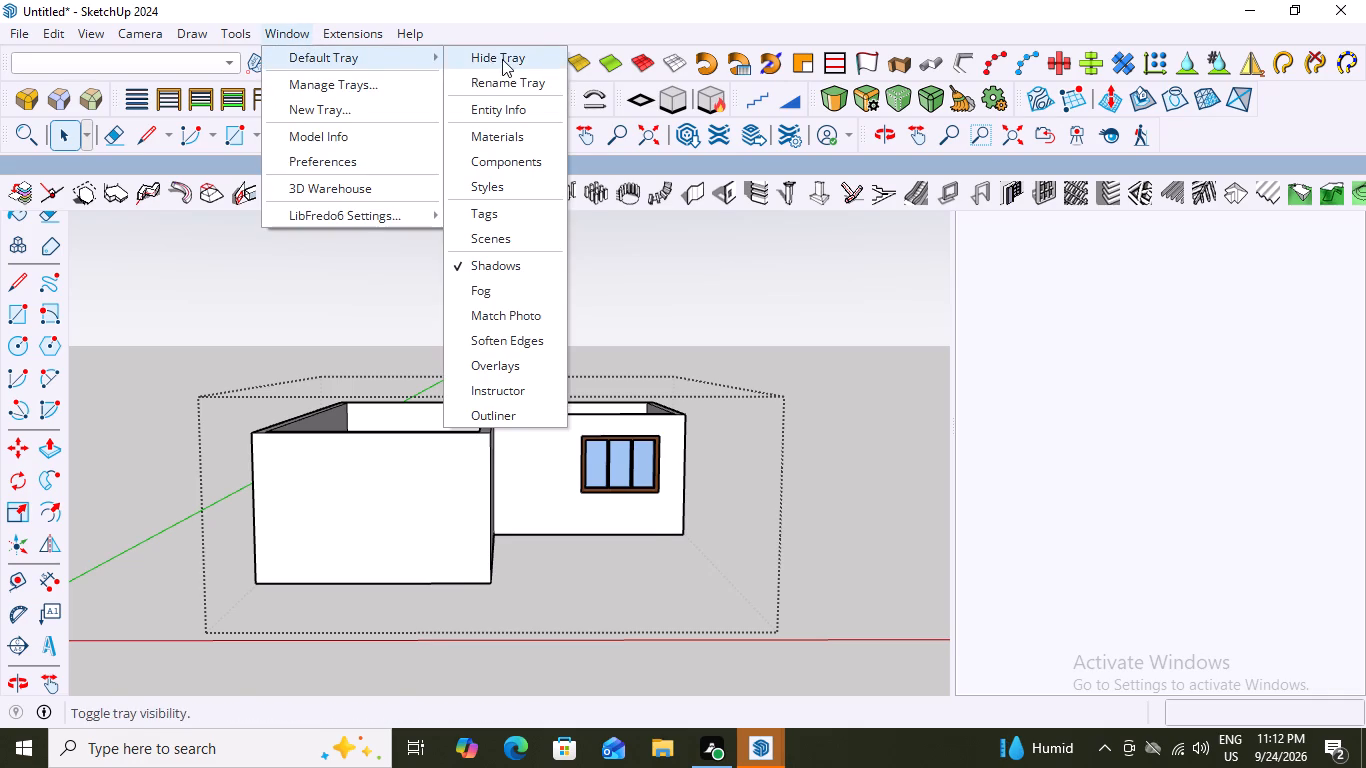
{"action": "left_click", "coordinate": [502, 59]}
Examine the window and walls from the front, from inside the room and from the side.
{"action": "scroll", "coordinate": [472, 460], "scroll_direction": "down", "scroll_amount": 5}
{"action": "scroll", "coordinate": [712, 533], "scroll_direction": "up", "scroll_amount": 2}
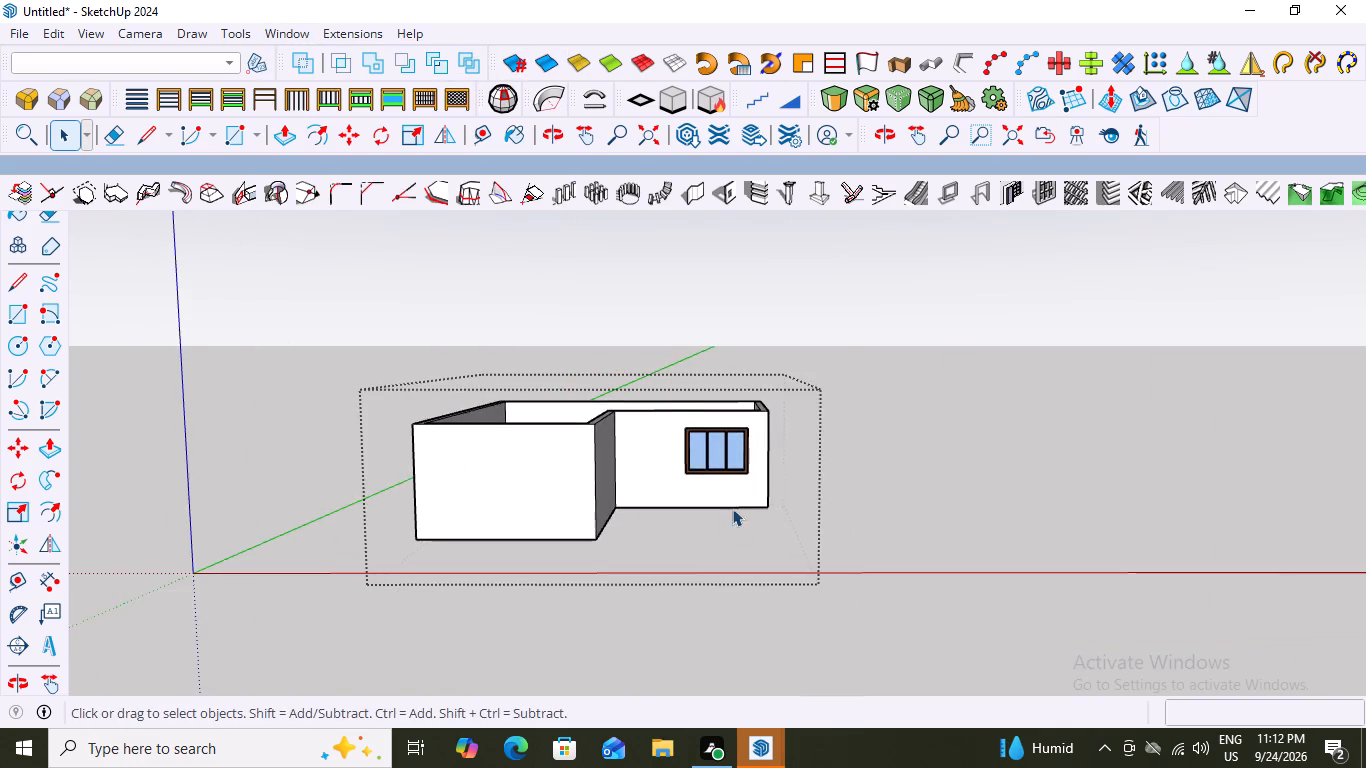
{"action": "scroll", "coordinate": [732, 508], "scroll_direction": "up", "scroll_amount": 10}
{"action": "middle_click_drag", "start_coordinate": [719, 447], "coordinate": [745, 547]}
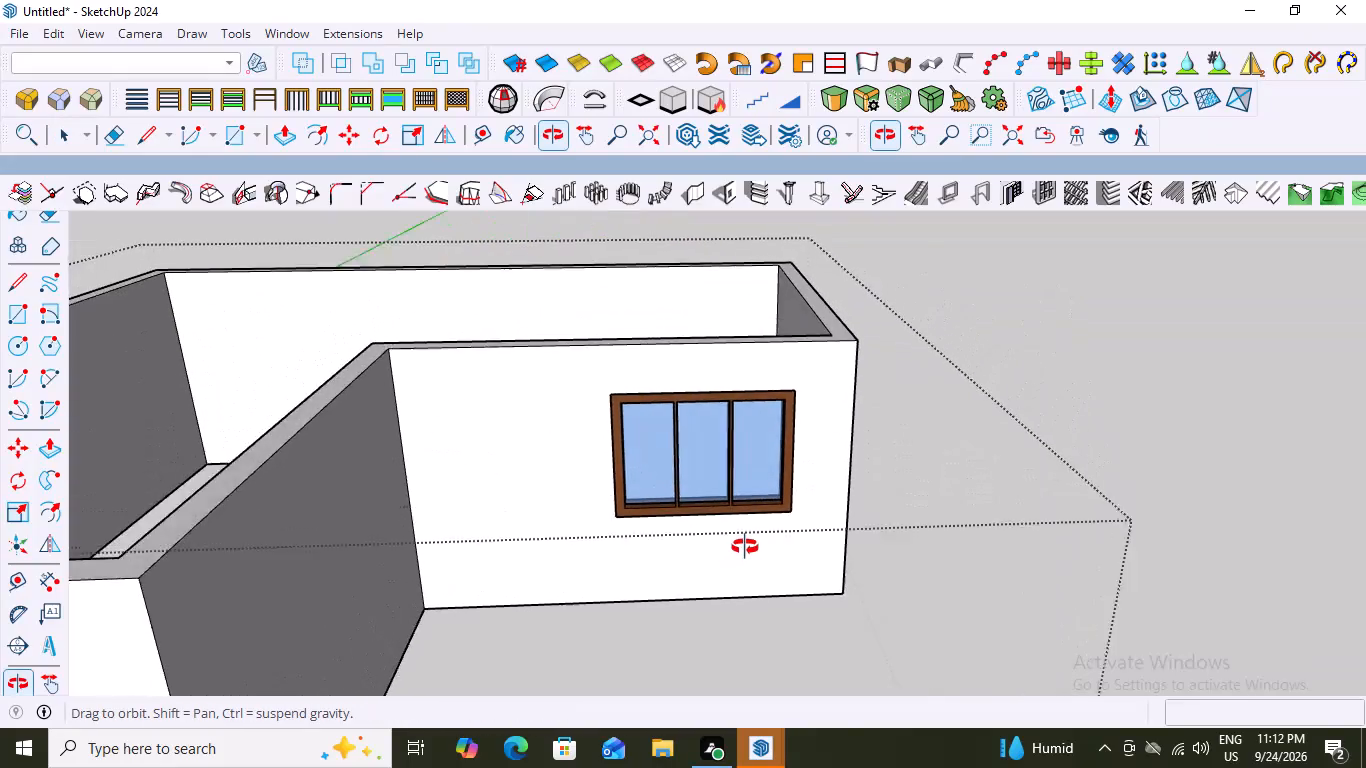
{"action": "middle_click_drag", "start_coordinate": [745, 547], "coordinate": [1349, 581]}
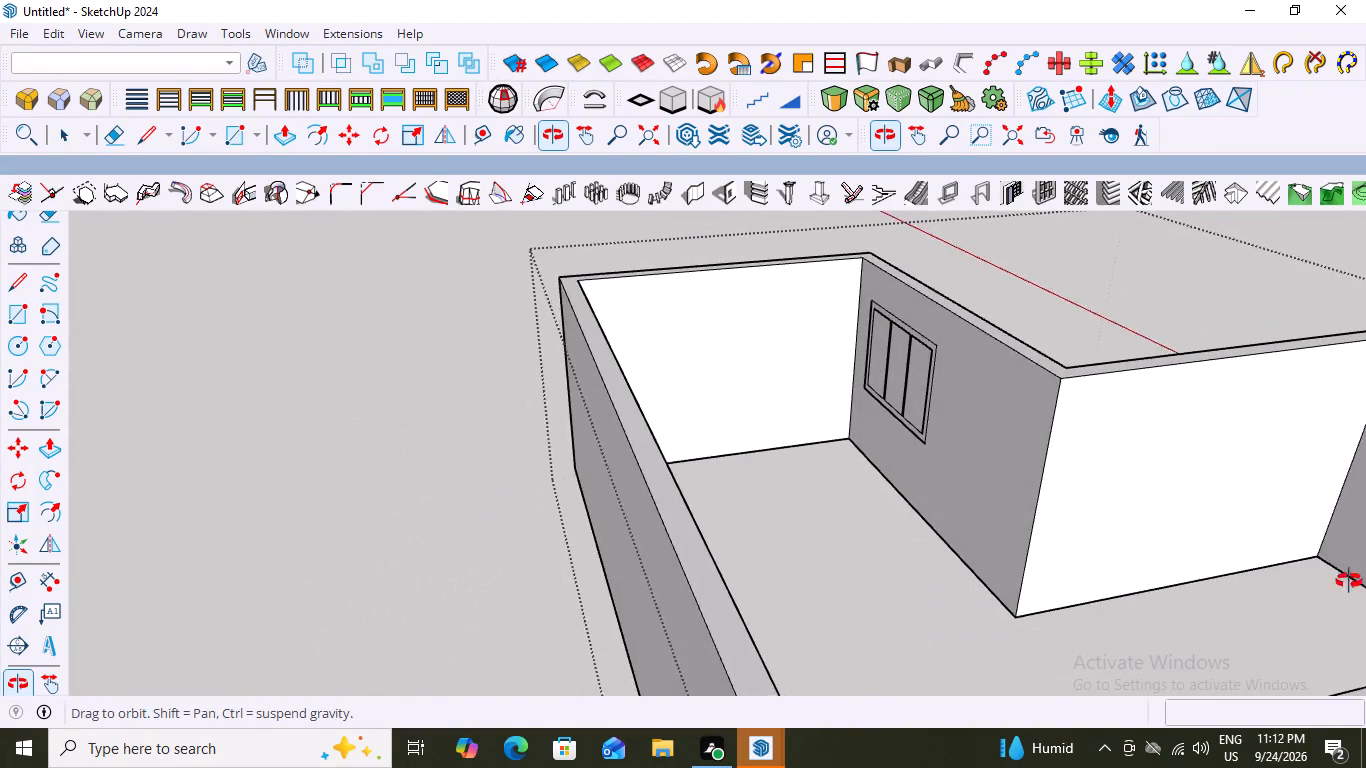
{"action": "middle_click_drag", "start_coordinate": [1349, 581], "coordinate": [664, 572]}
{"action": "scroll", "coordinate": [686, 520], "scroll_direction": "up", "scroll_amount": 3}
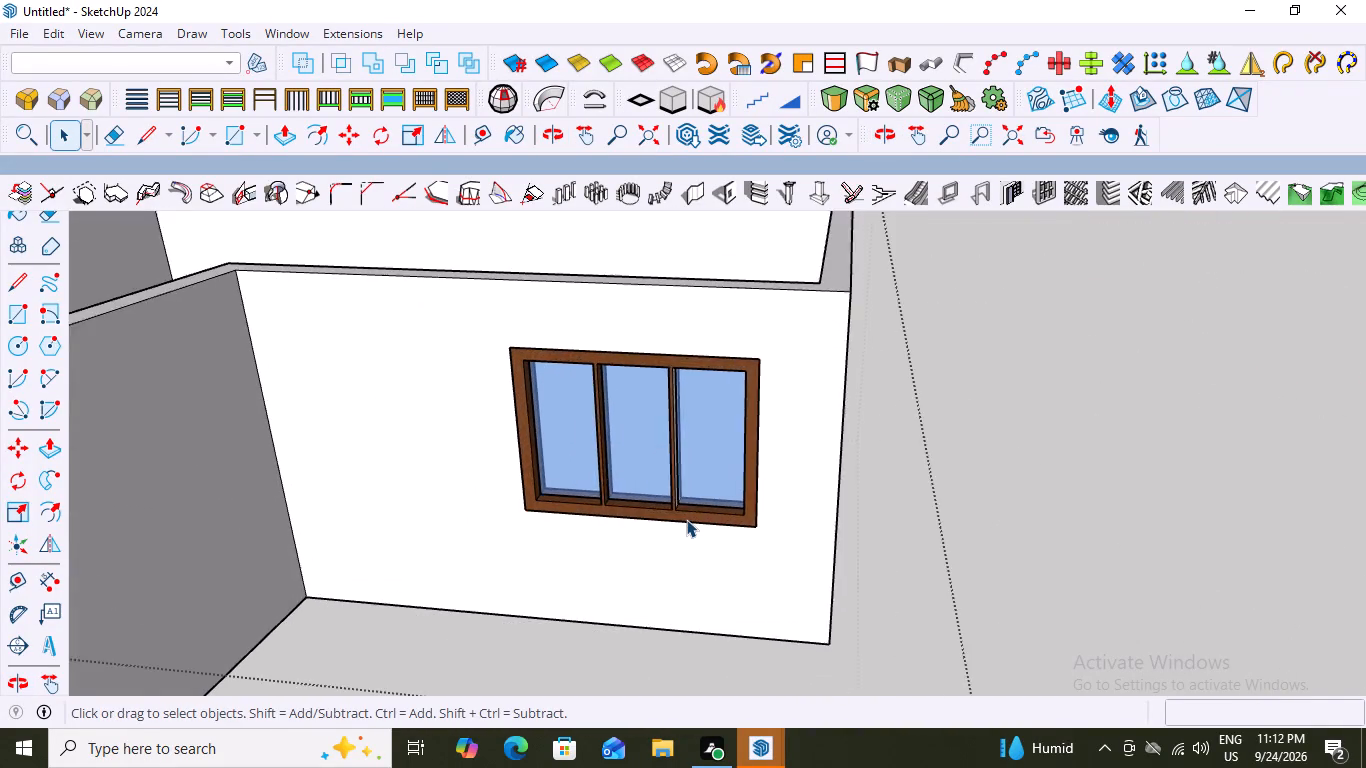
{"action": "scroll", "coordinate": [686, 519], "scroll_direction": "up", "scroll_amount": 6}
{"action": "scroll", "coordinate": [690, 519], "scroll_direction": "down", "scroll_amount": 12}
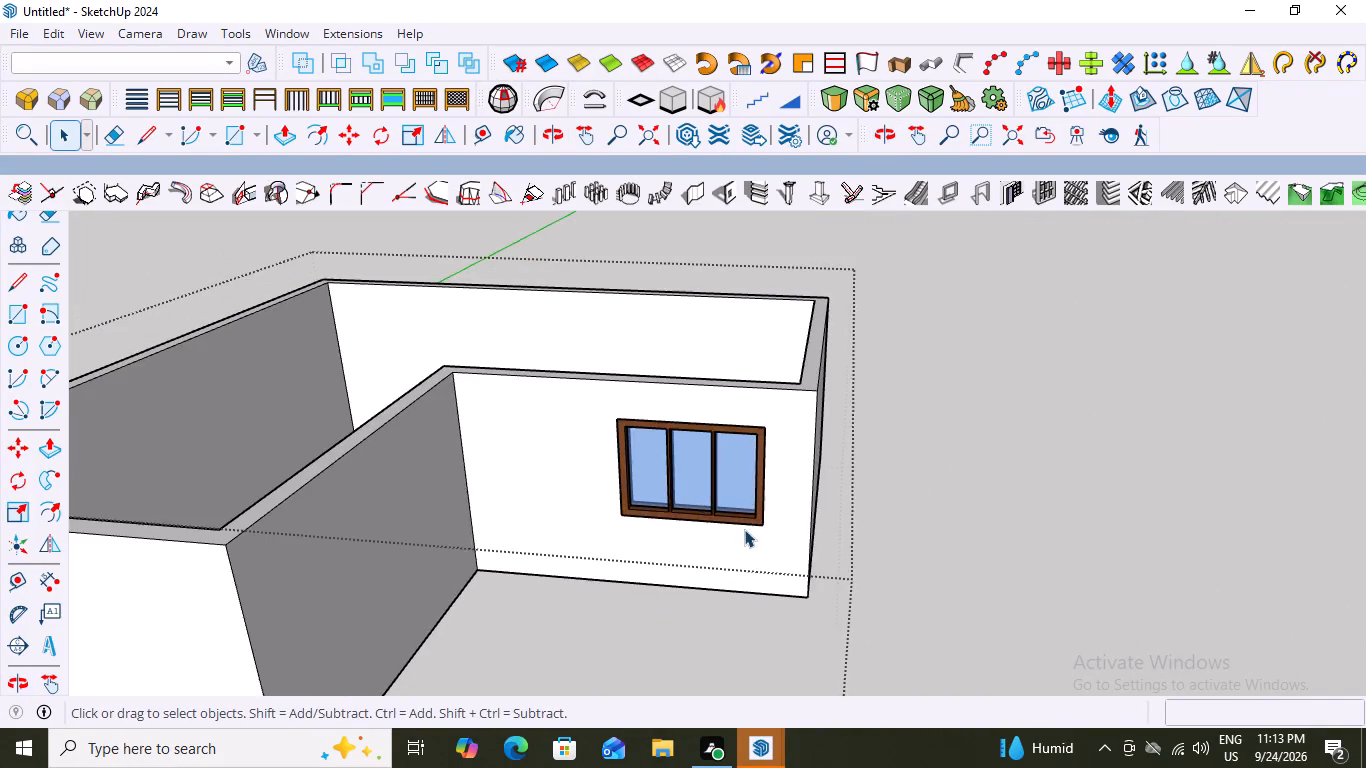
{"action": "middle_click_drag", "start_coordinate": [744, 529], "coordinate": [412, 408]}
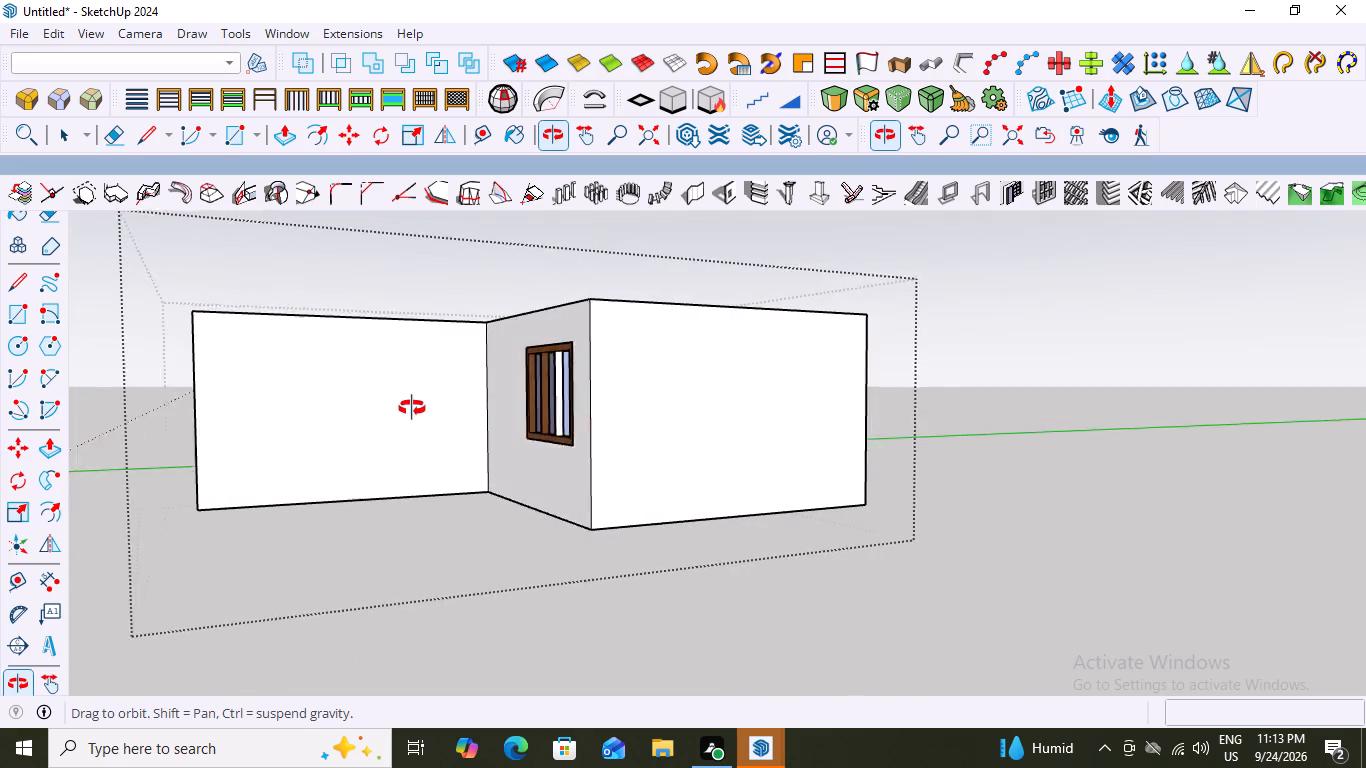
{"action": "middle_click_drag", "start_coordinate": [412, 408], "coordinate": [794, 517]}
{"action": "scroll", "coordinate": [724, 519], "scroll_direction": "up", "scroll_amount": 3}
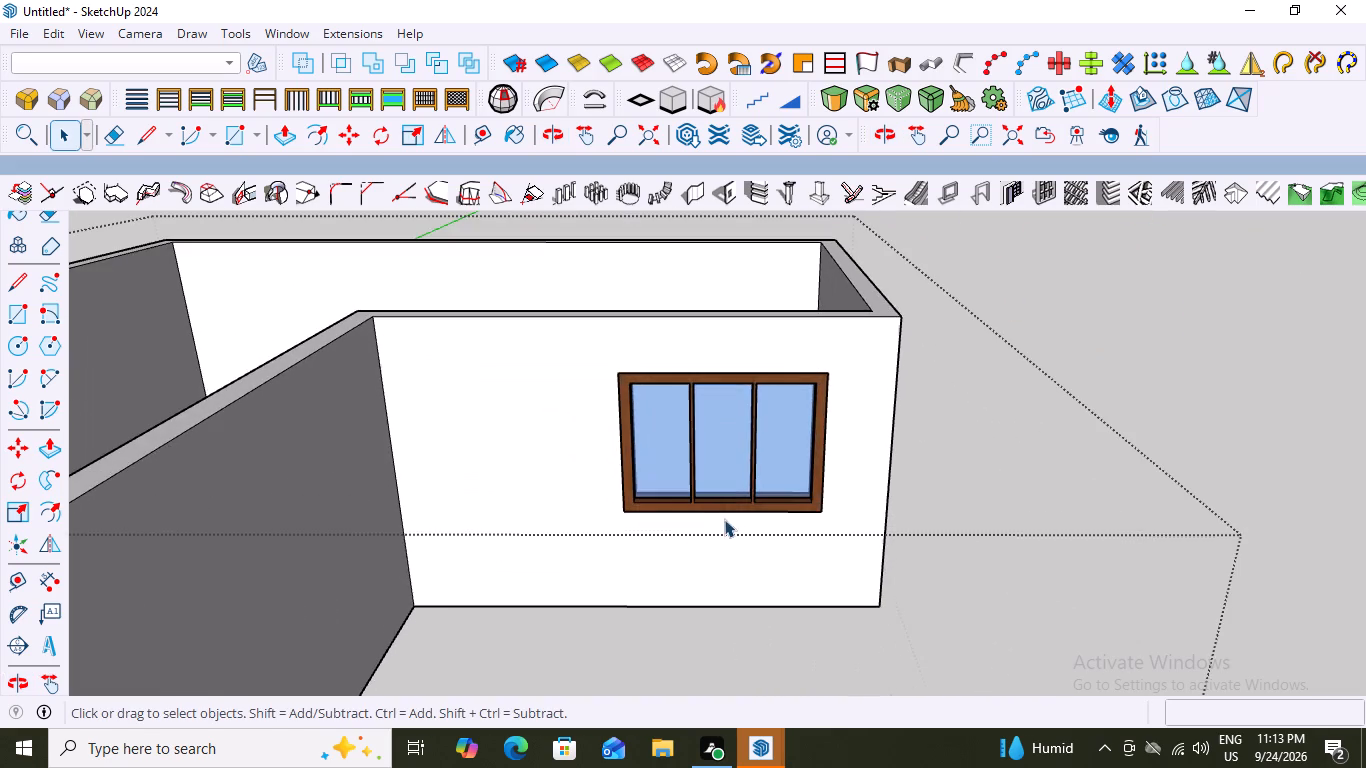
{"action": "scroll", "coordinate": [717, 446], "scroll_direction": "down", "scroll_amount": 7}
{"action": "middle_click_drag", "start_coordinate": [741, 458], "coordinate": [773, 414]}
{"action": "scroll", "coordinate": [694, 433], "scroll_direction": "up", "scroll_amount": 3}
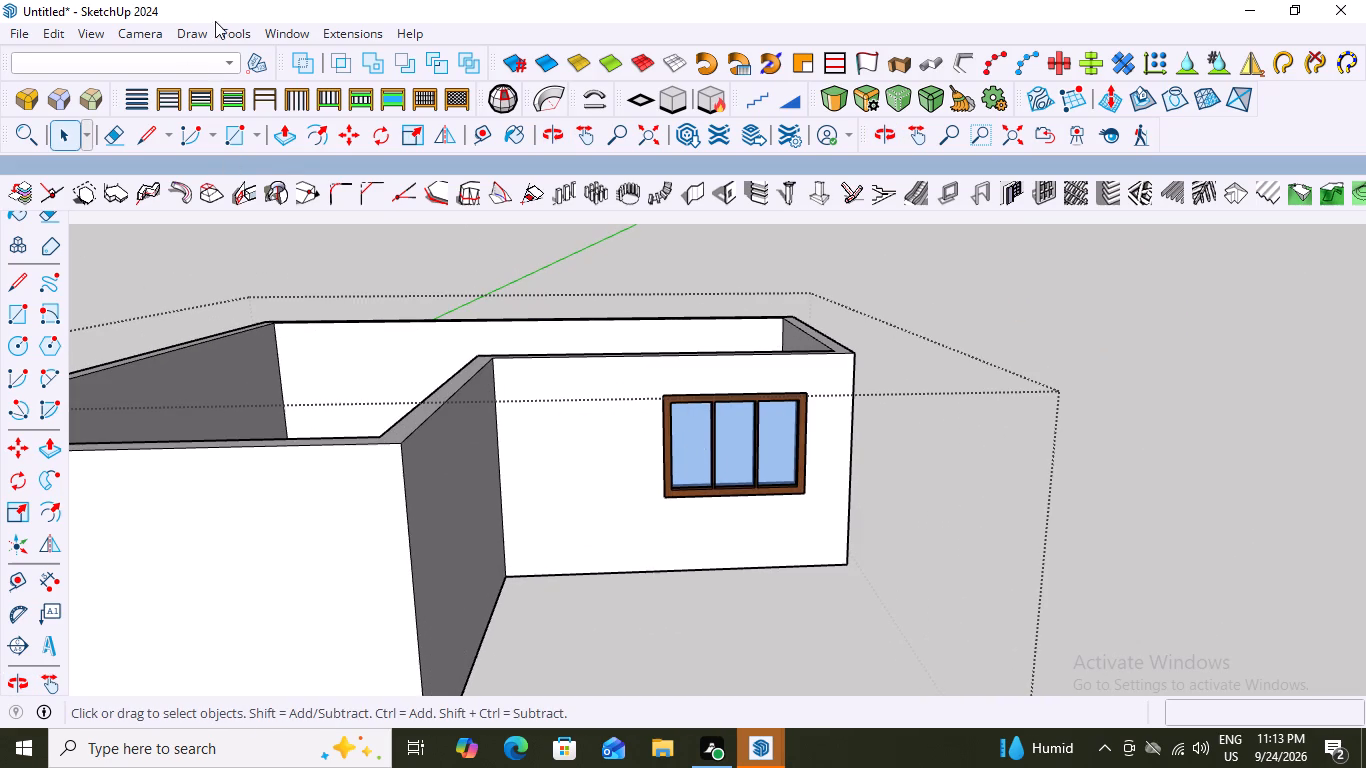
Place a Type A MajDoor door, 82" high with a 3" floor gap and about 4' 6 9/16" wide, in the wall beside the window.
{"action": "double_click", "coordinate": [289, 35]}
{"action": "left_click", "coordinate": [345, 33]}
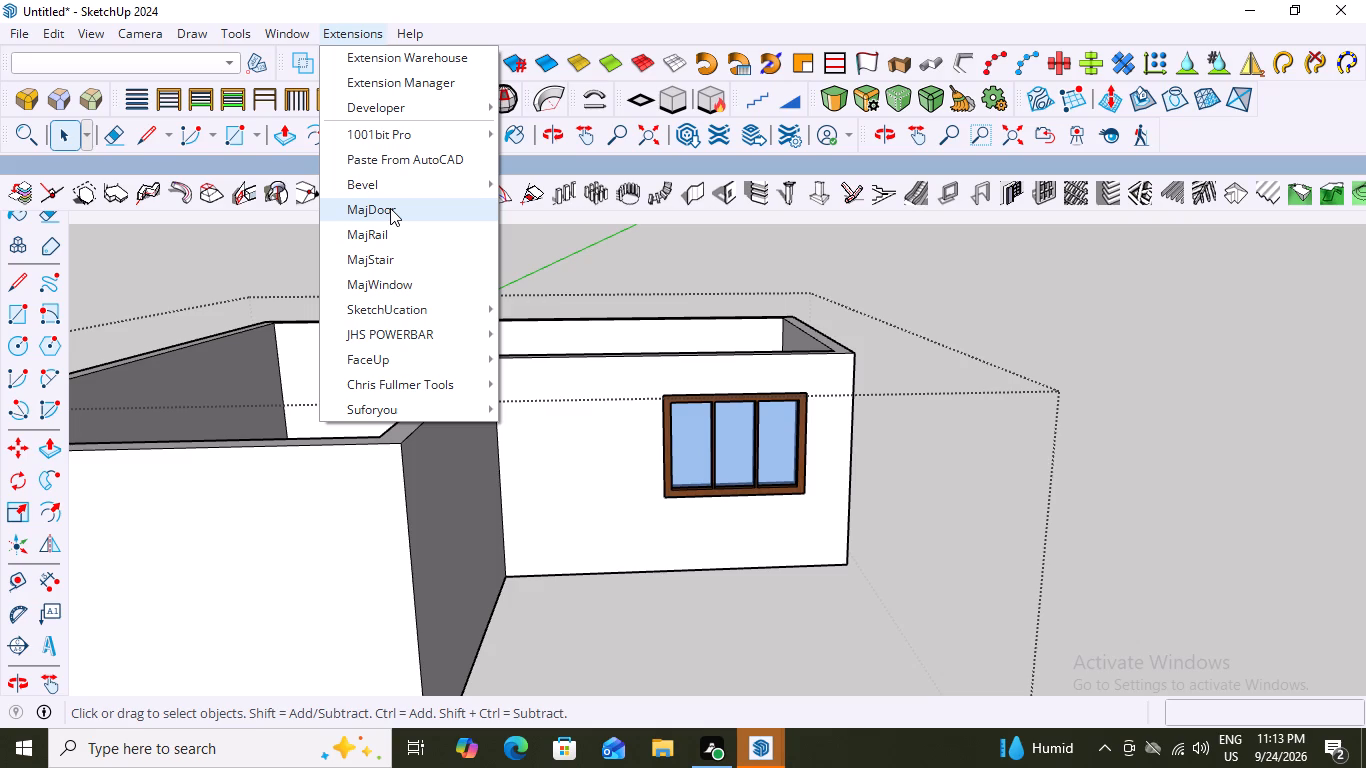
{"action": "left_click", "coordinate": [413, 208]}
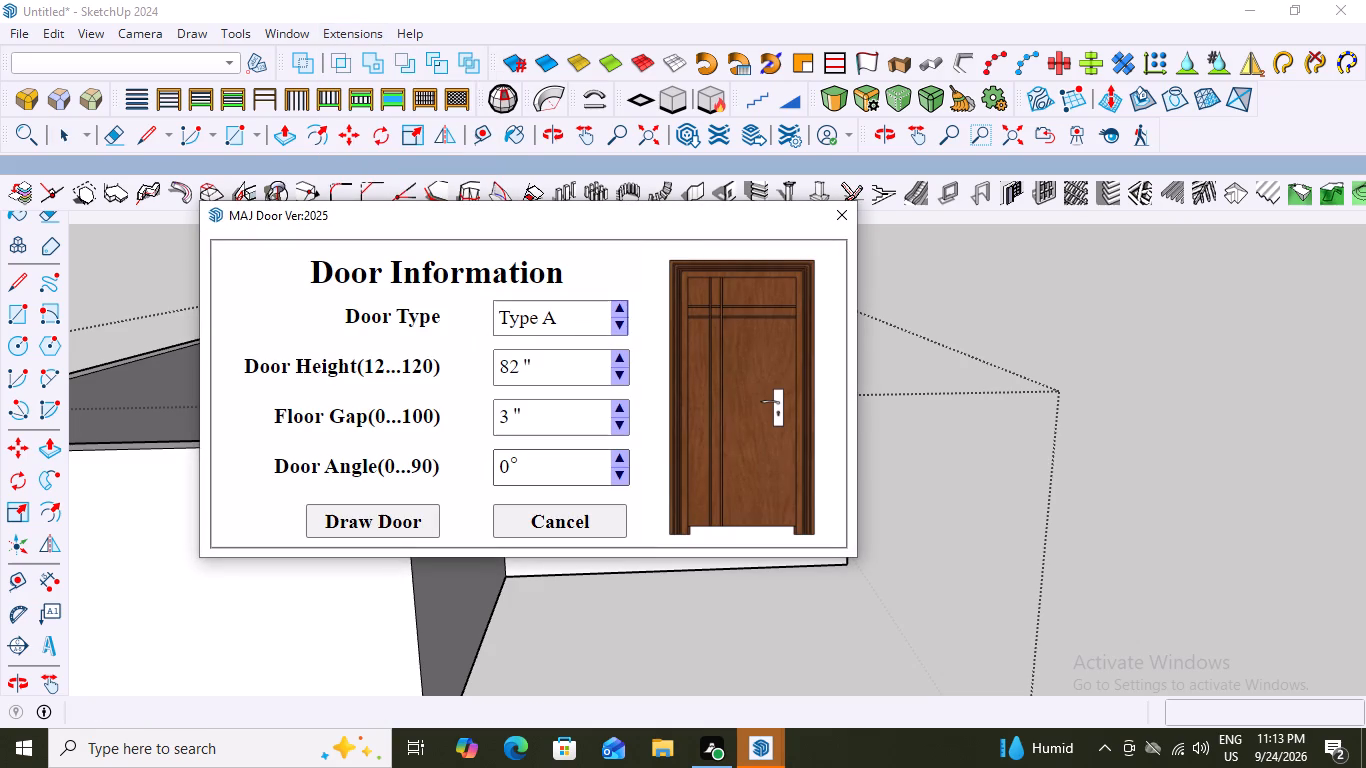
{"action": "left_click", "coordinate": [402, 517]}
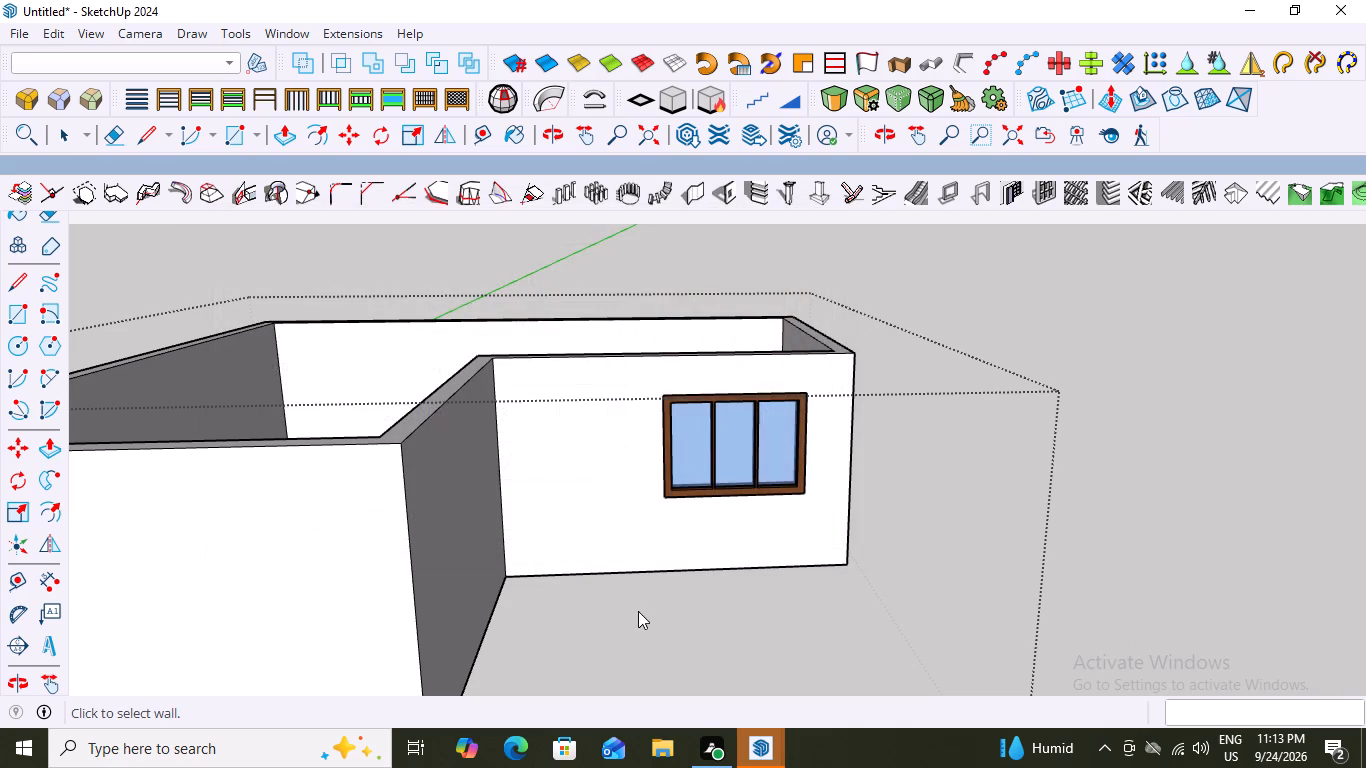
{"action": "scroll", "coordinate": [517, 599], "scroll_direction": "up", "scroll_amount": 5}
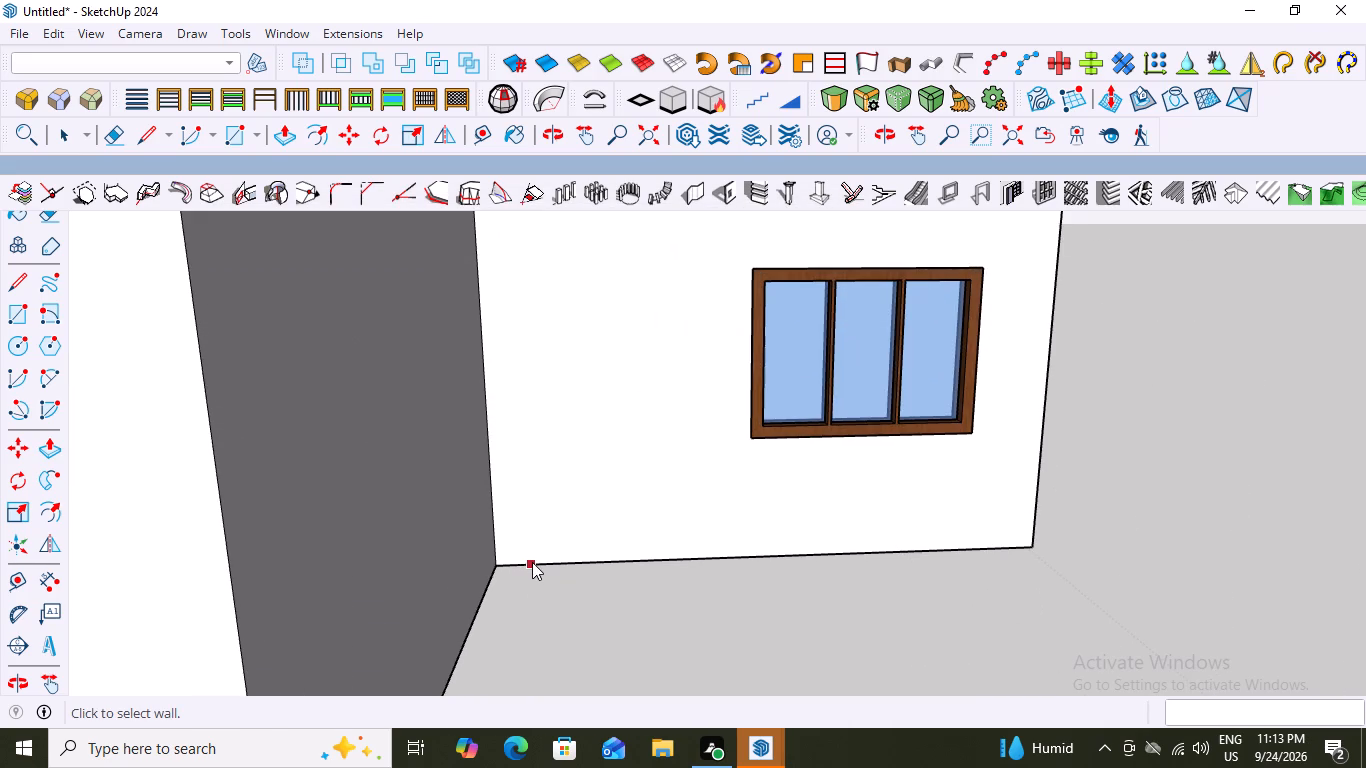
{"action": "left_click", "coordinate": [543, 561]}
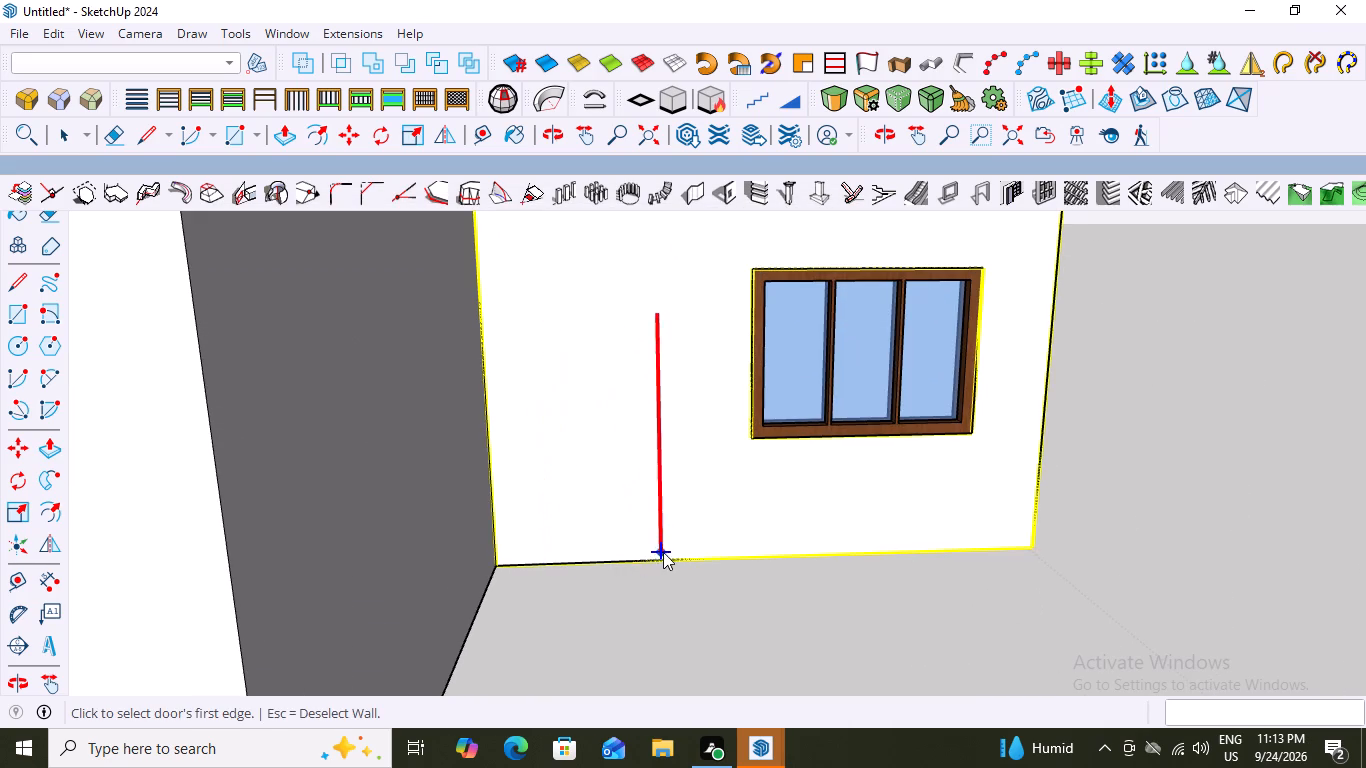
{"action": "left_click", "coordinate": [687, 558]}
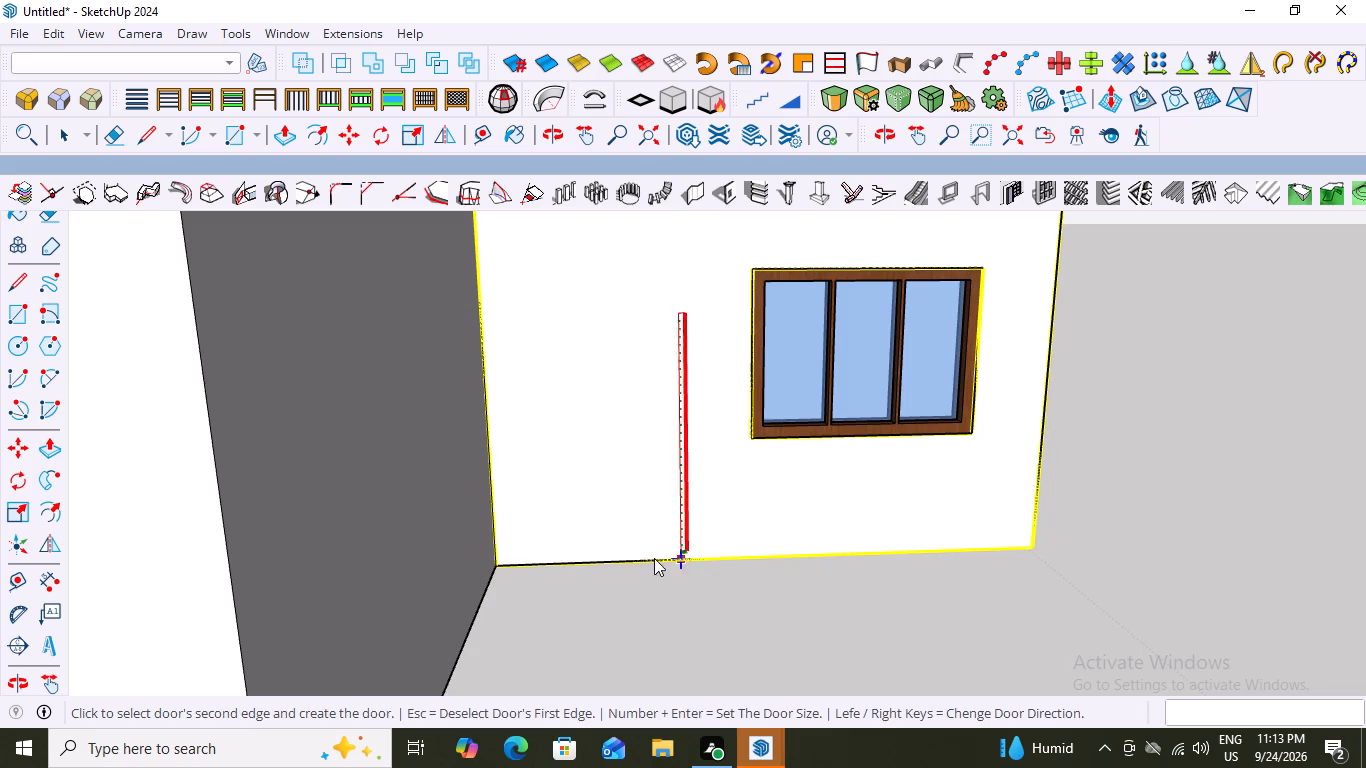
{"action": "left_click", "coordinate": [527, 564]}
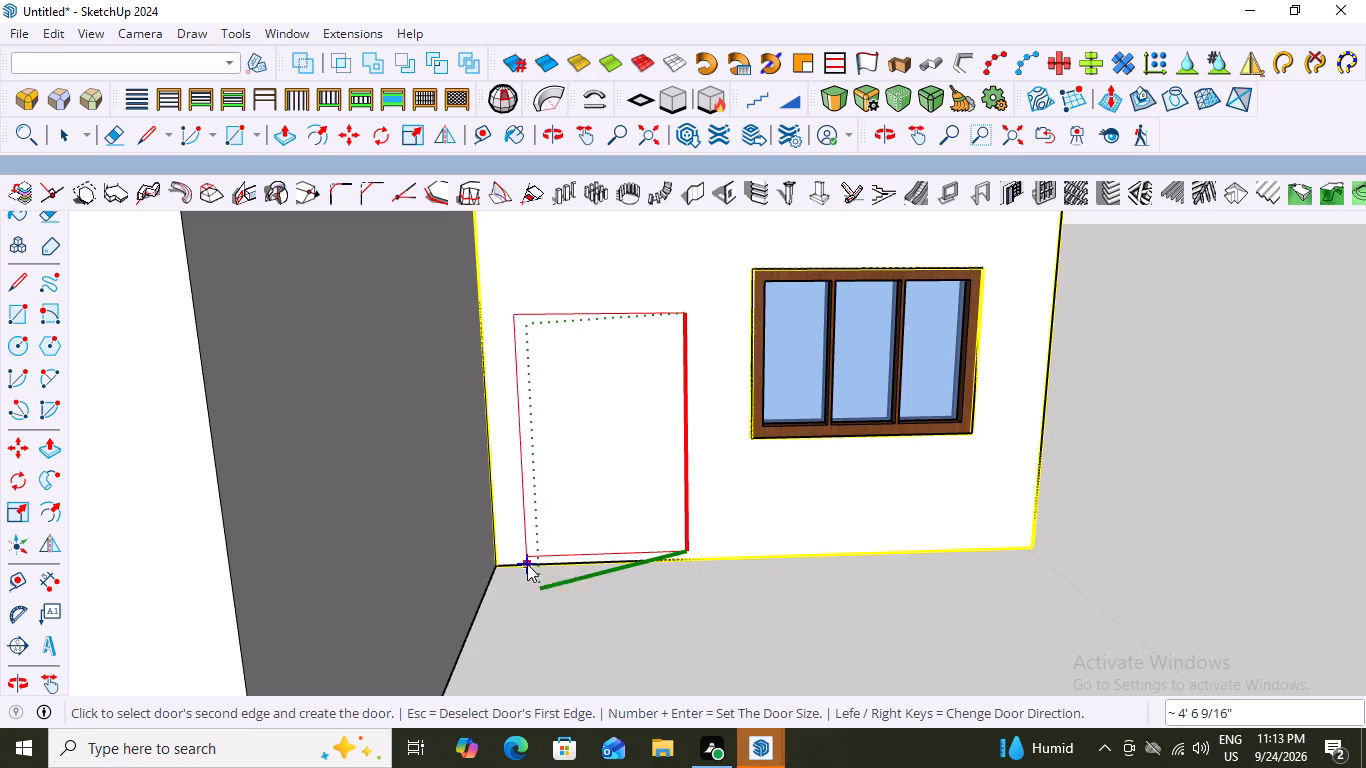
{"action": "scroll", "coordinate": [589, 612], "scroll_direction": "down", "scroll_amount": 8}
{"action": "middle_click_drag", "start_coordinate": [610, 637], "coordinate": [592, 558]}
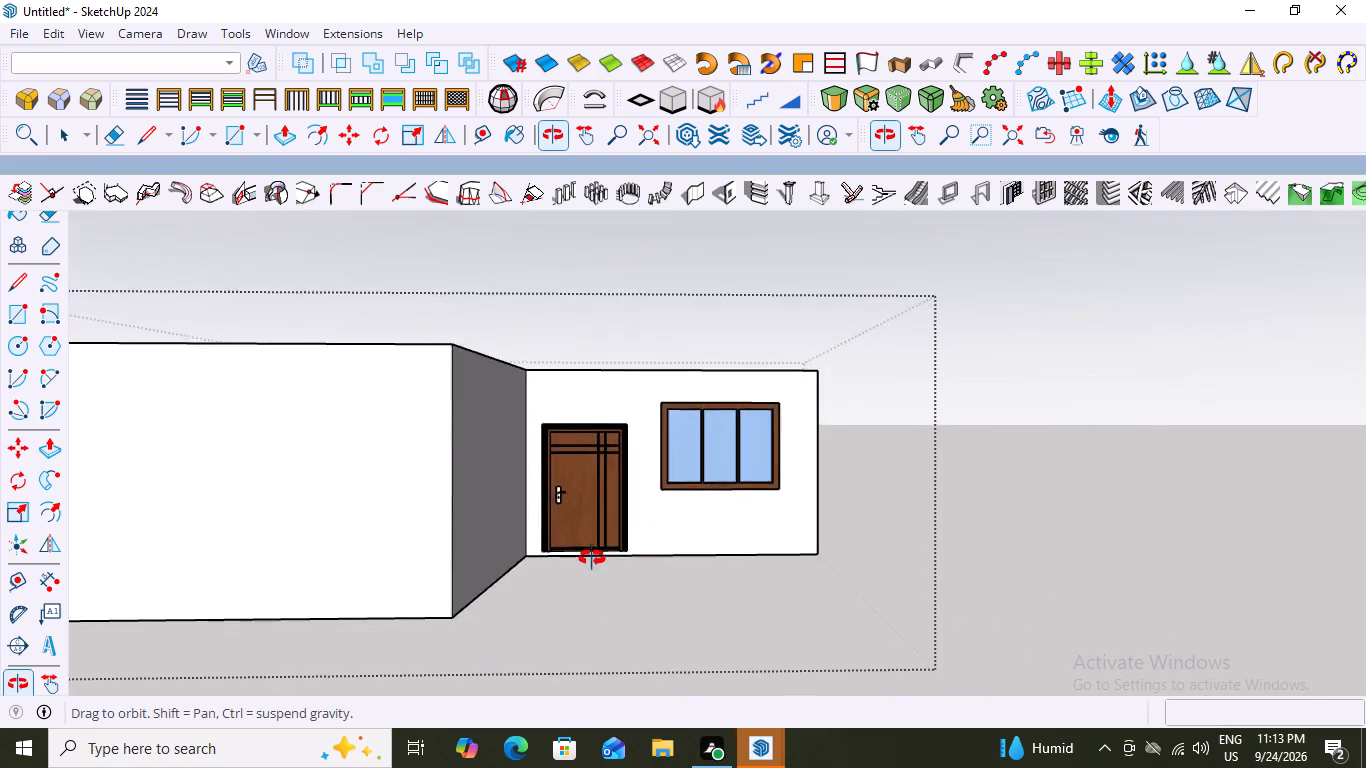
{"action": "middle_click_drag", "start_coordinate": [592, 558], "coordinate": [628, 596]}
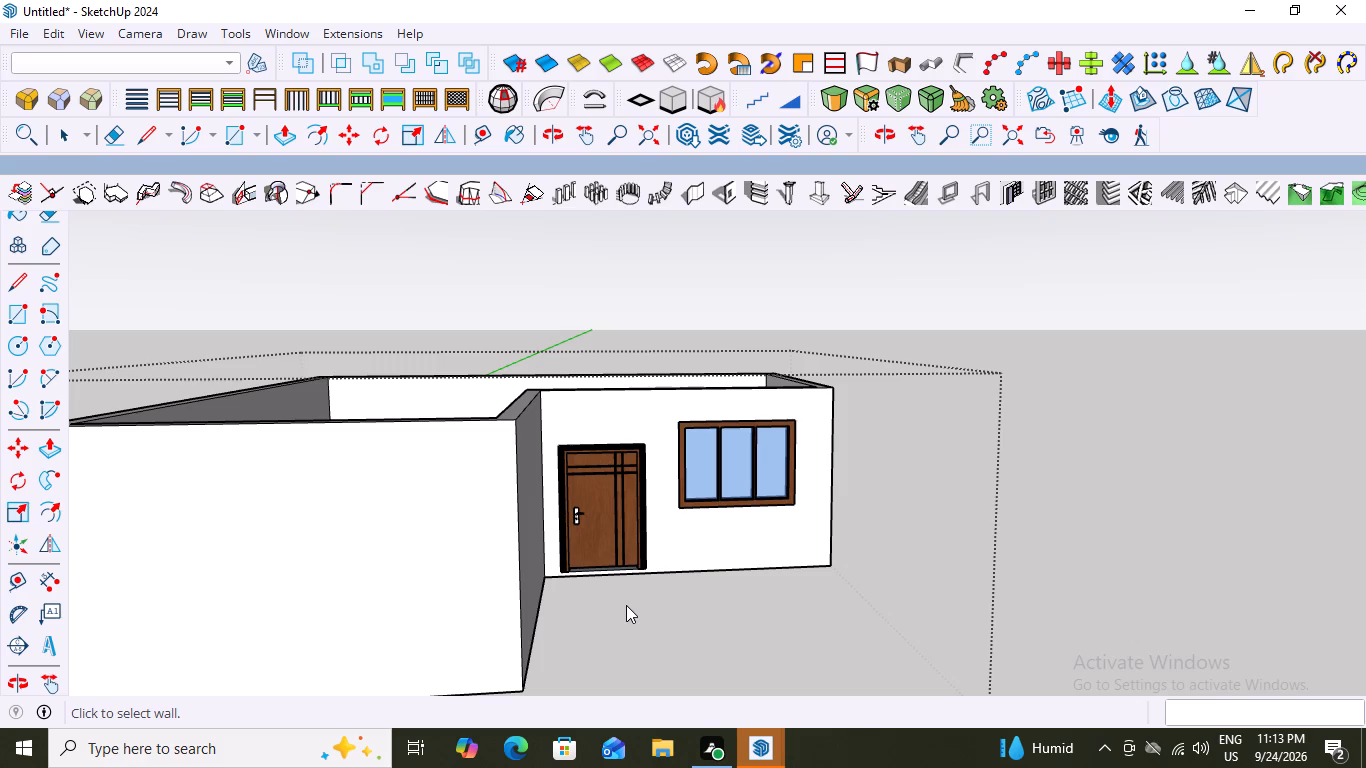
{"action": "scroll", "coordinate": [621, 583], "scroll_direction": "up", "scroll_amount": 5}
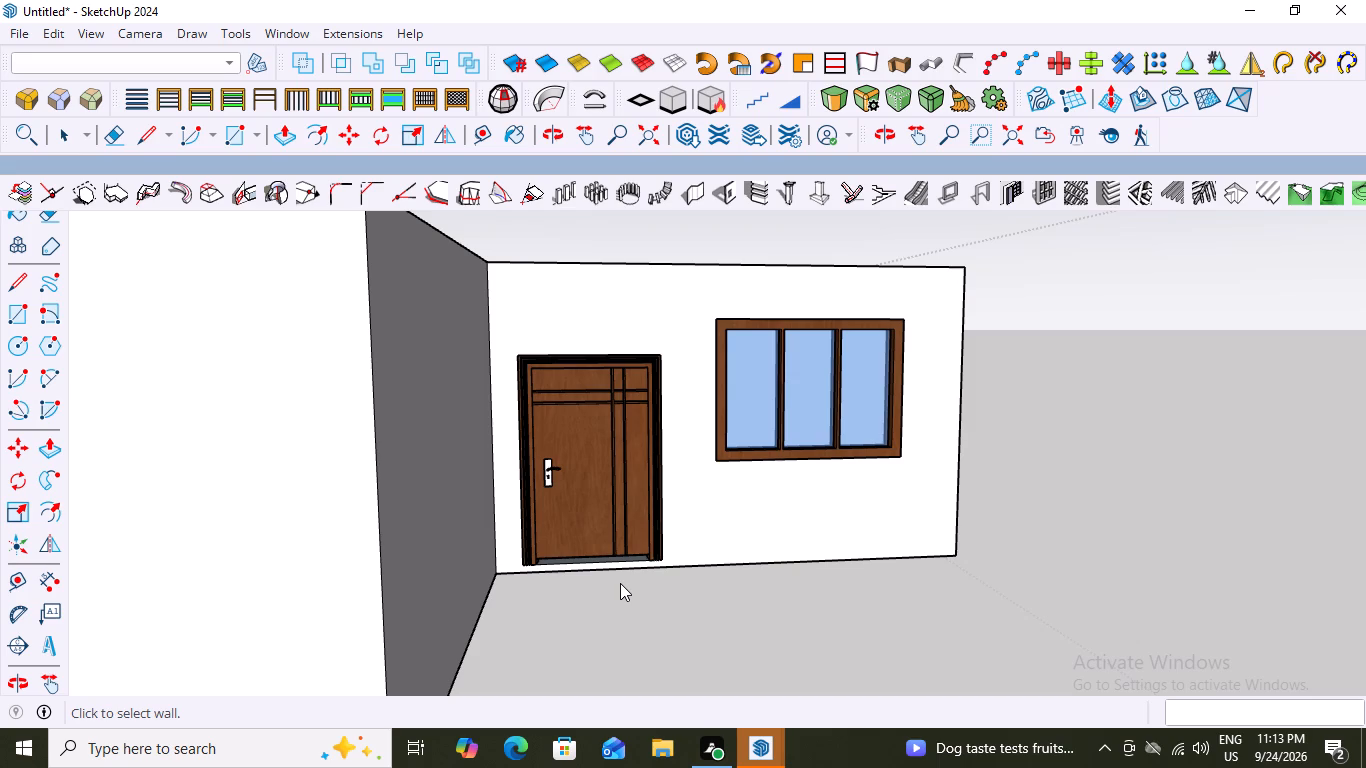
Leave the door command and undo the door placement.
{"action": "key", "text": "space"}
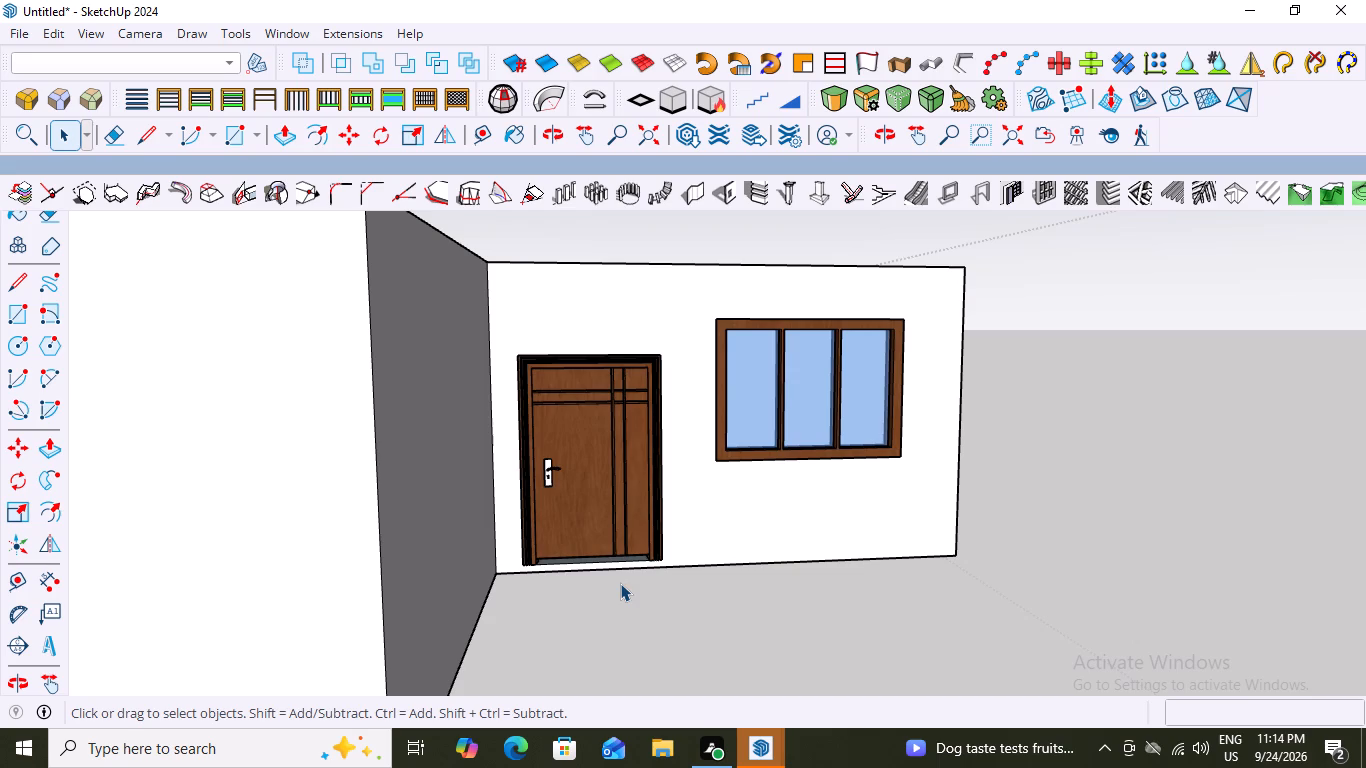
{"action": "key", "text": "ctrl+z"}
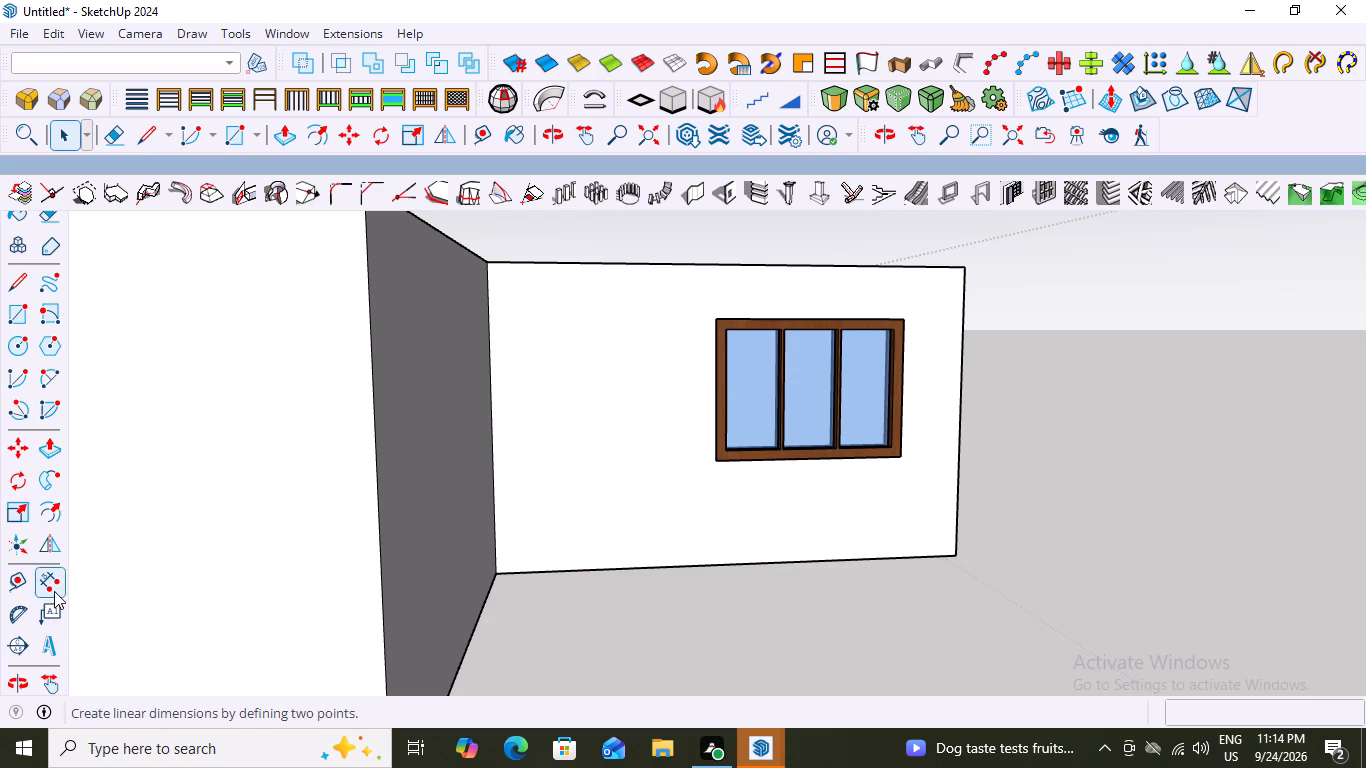
Measure the height from the wall's bottom edge to the window frame's upper corner nearest the inner wall corner.
{"action": "left_click", "coordinate": [57, 583]}
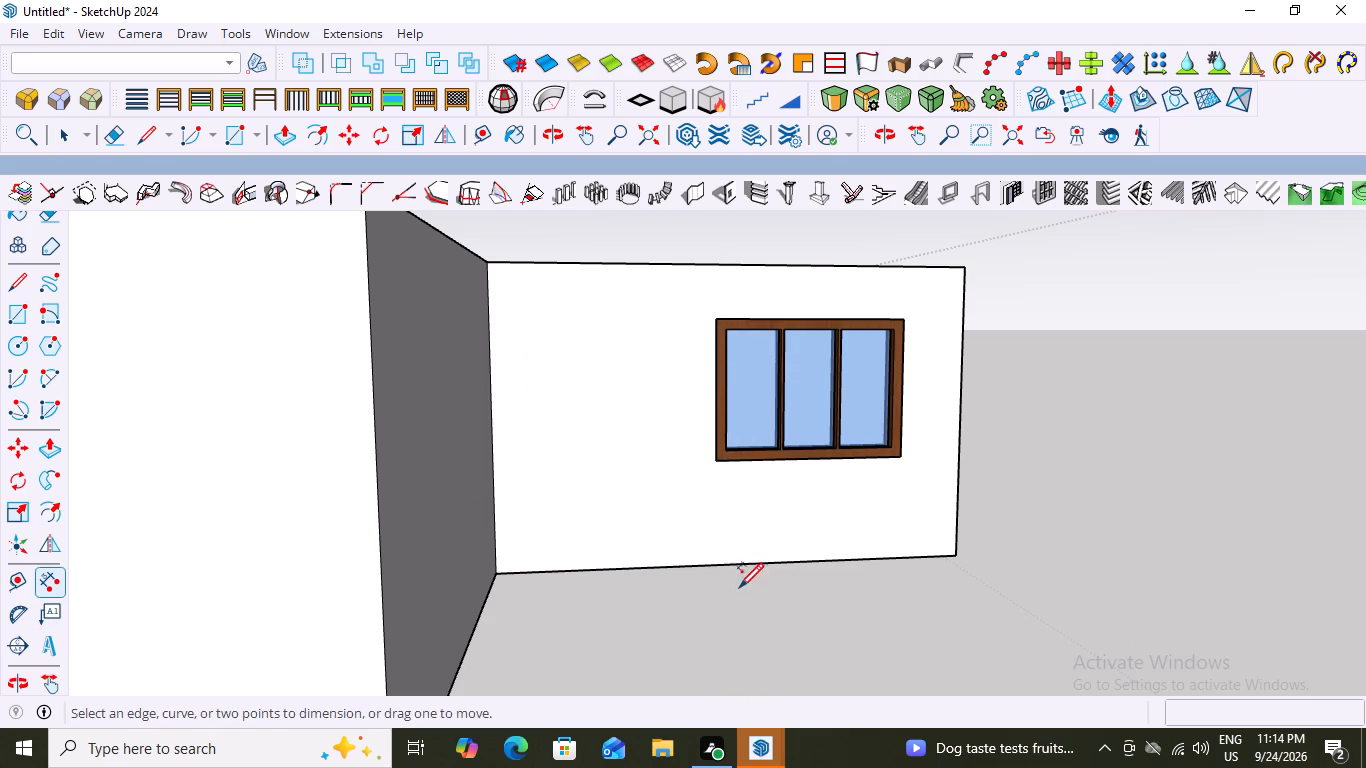
{"action": "key", "text": "Escape"}
{"action": "scroll", "coordinate": [721, 399], "scroll_direction": "up", "scroll_amount": 4}
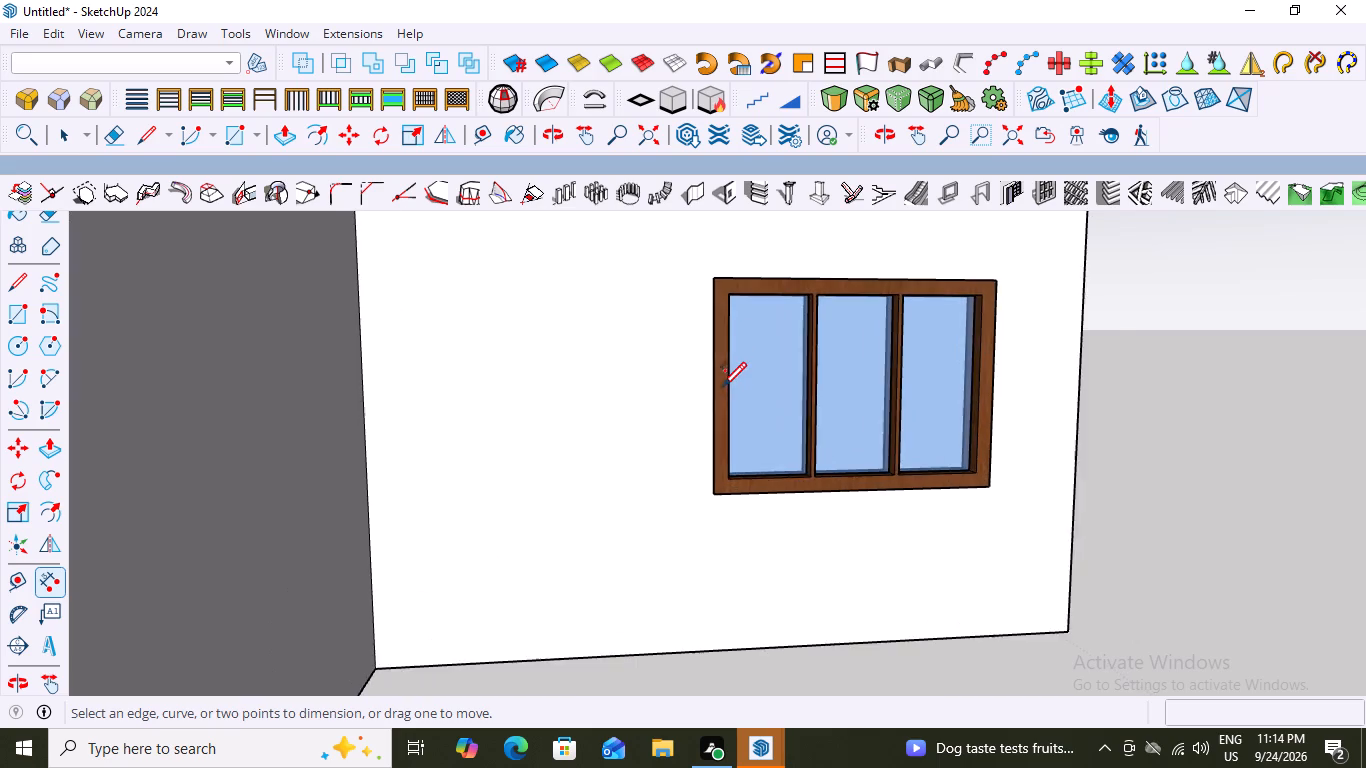
{"action": "scroll", "coordinate": [722, 385], "scroll_direction": "up", "scroll_amount": 1}
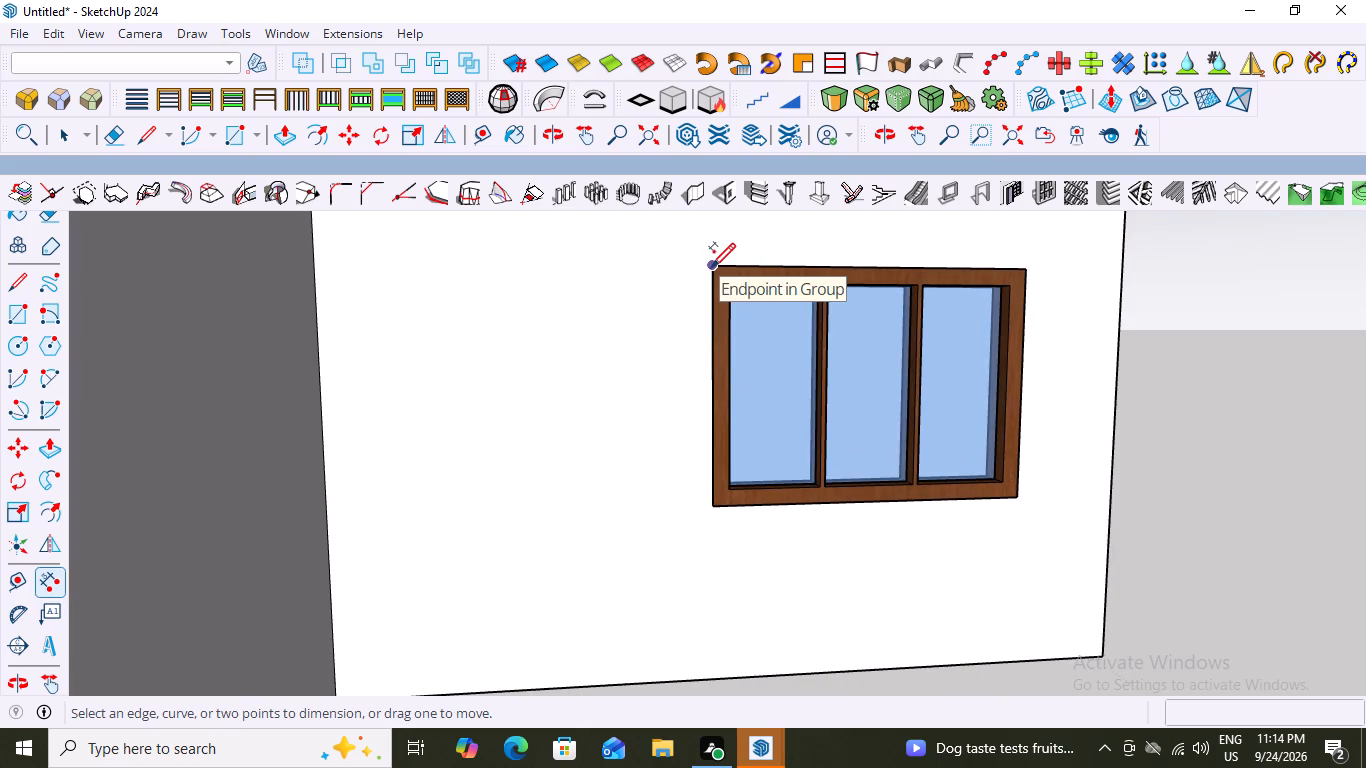
{"action": "left_click", "coordinate": [711, 266]}
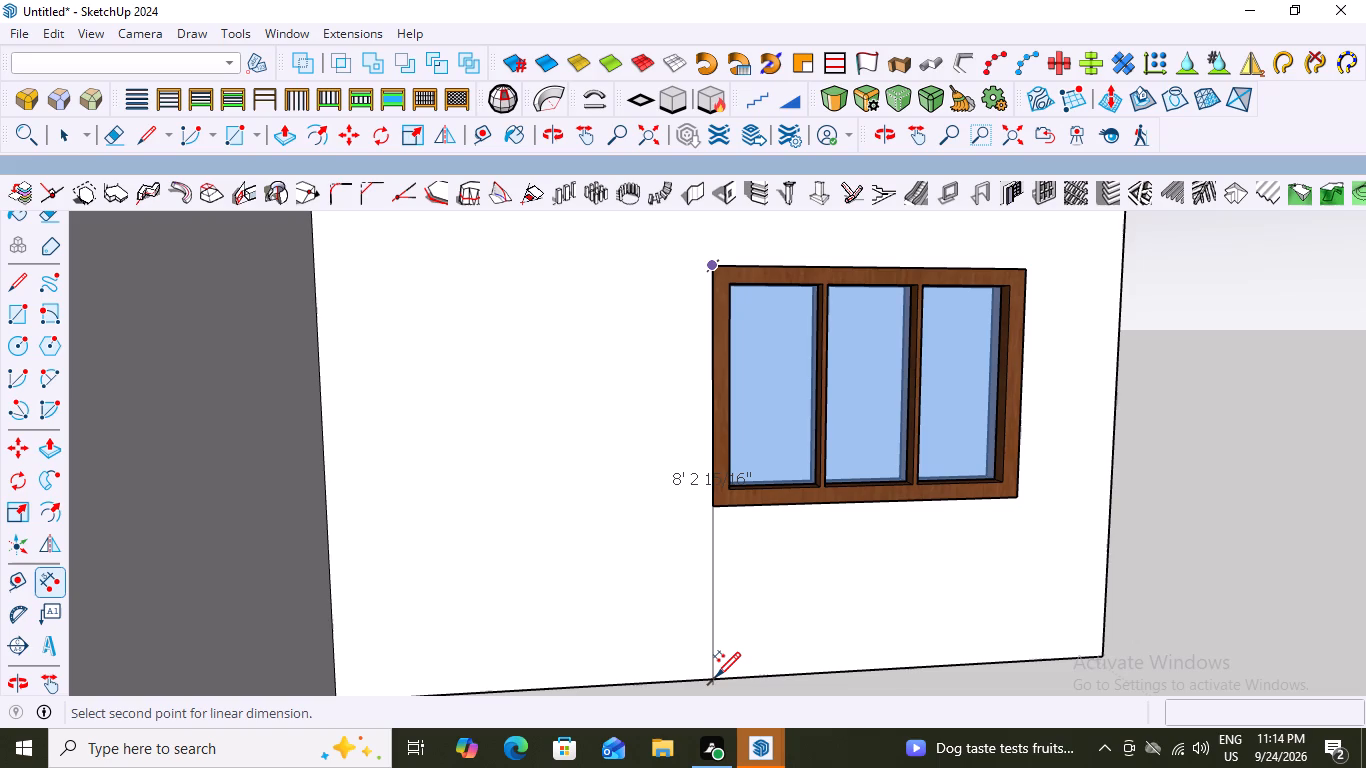
{"action": "key", "text": "Escape"}
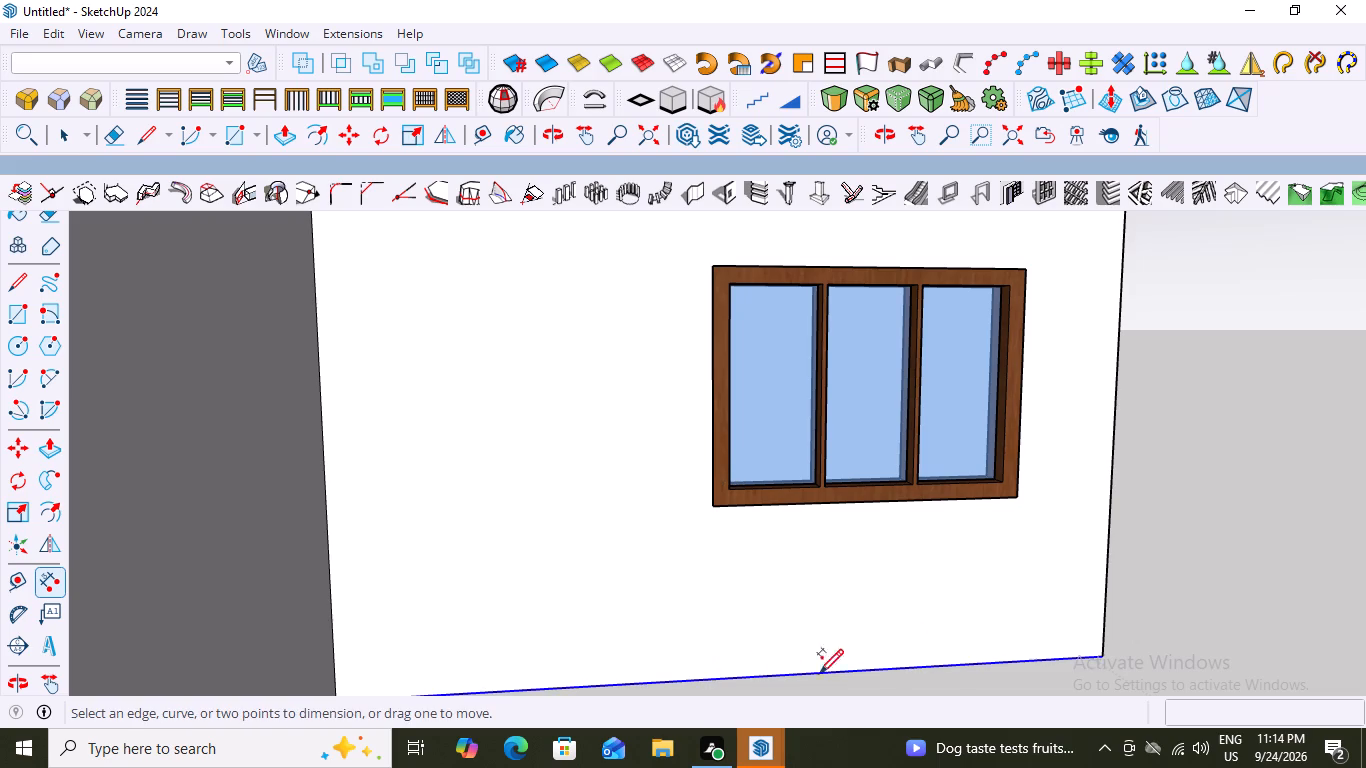
{"action": "key", "text": "space"}
Place a Type A MajDoor door, 82" high with a 3" floor gap and about 3' 11 11/16" wide, between the inner corner and the window.
{"action": "scroll", "coordinate": [914, 628], "scroll_direction": "down", "scroll_amount": 9}
{"action": "scroll", "coordinate": [798, 568], "scroll_direction": "down", "scroll_amount": 3}
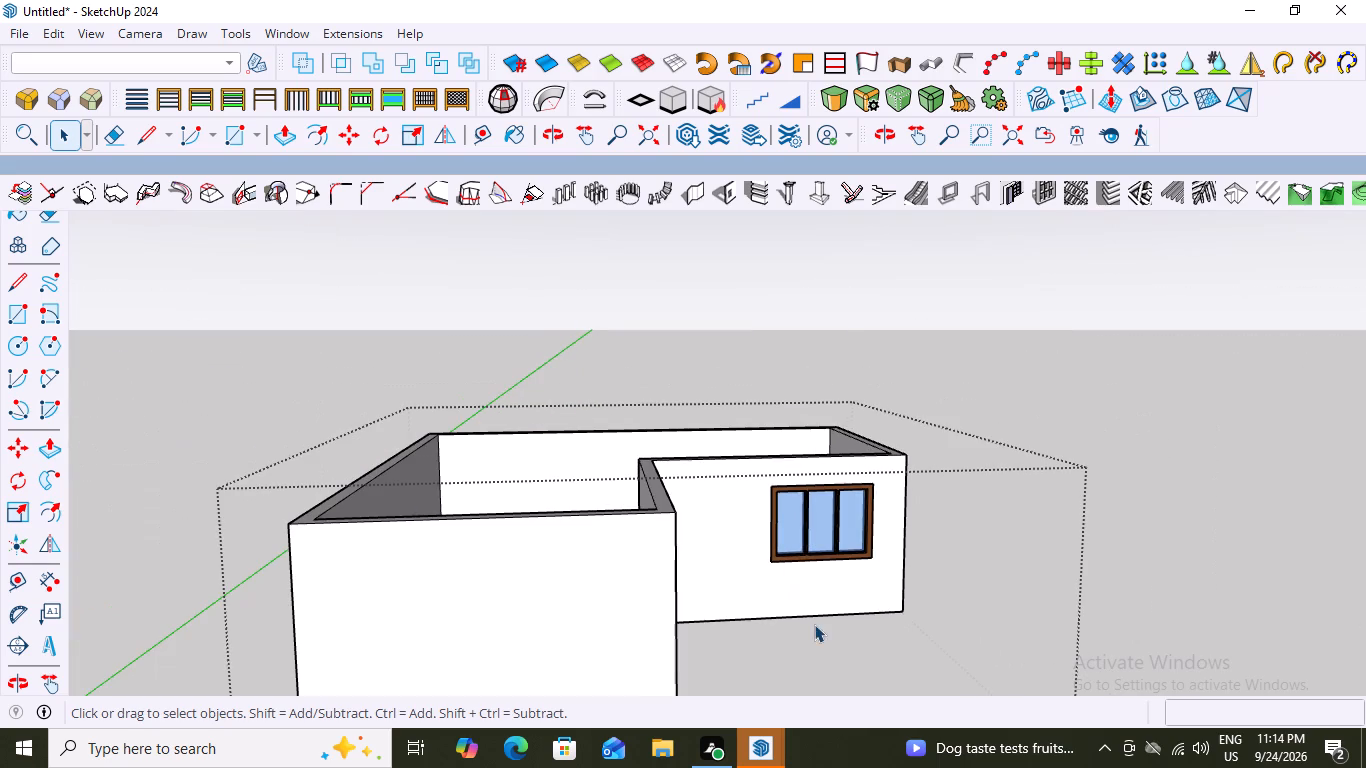
{"action": "scroll", "coordinate": [740, 620], "scroll_direction": "up", "scroll_amount": 6}
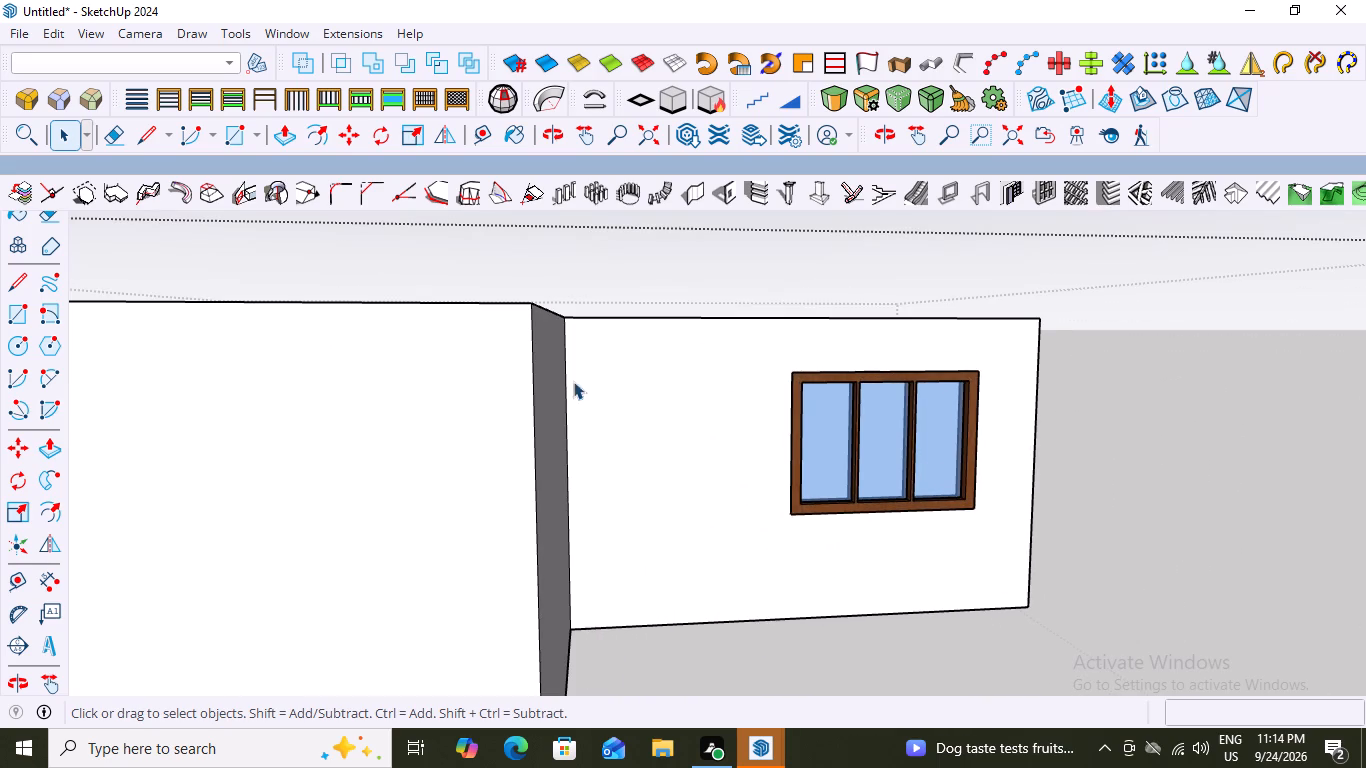
{"action": "left_click", "coordinate": [365, 33]}
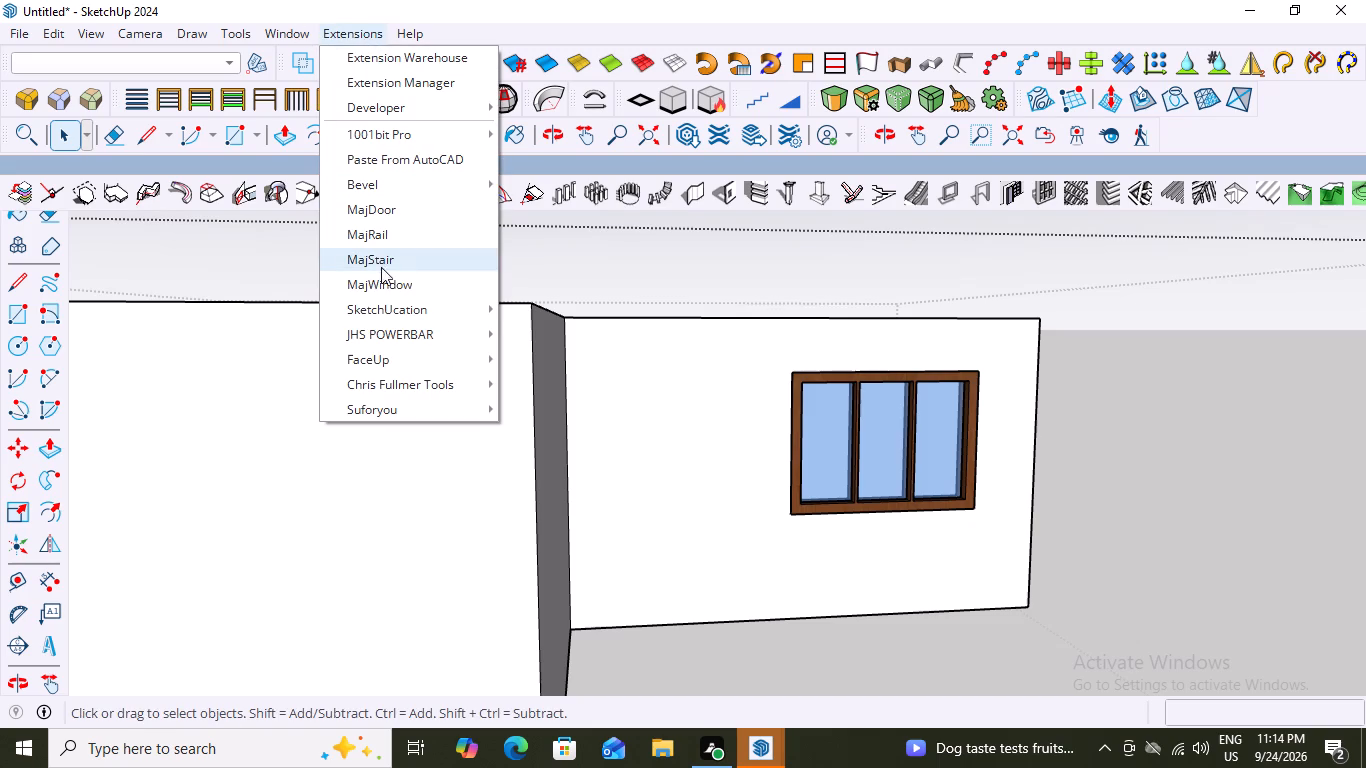
{"action": "left_click", "coordinate": [398, 208]}
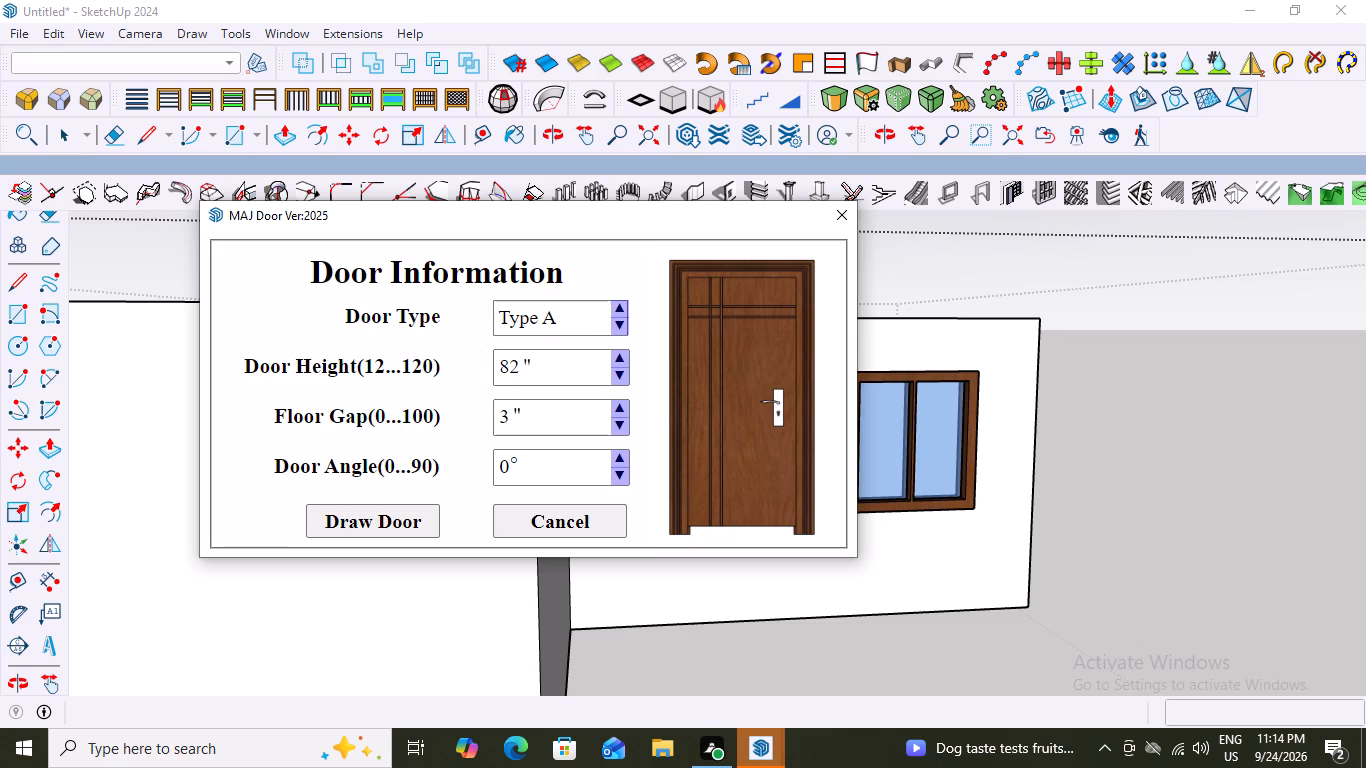
{"action": "left_click", "coordinate": [411, 520]}
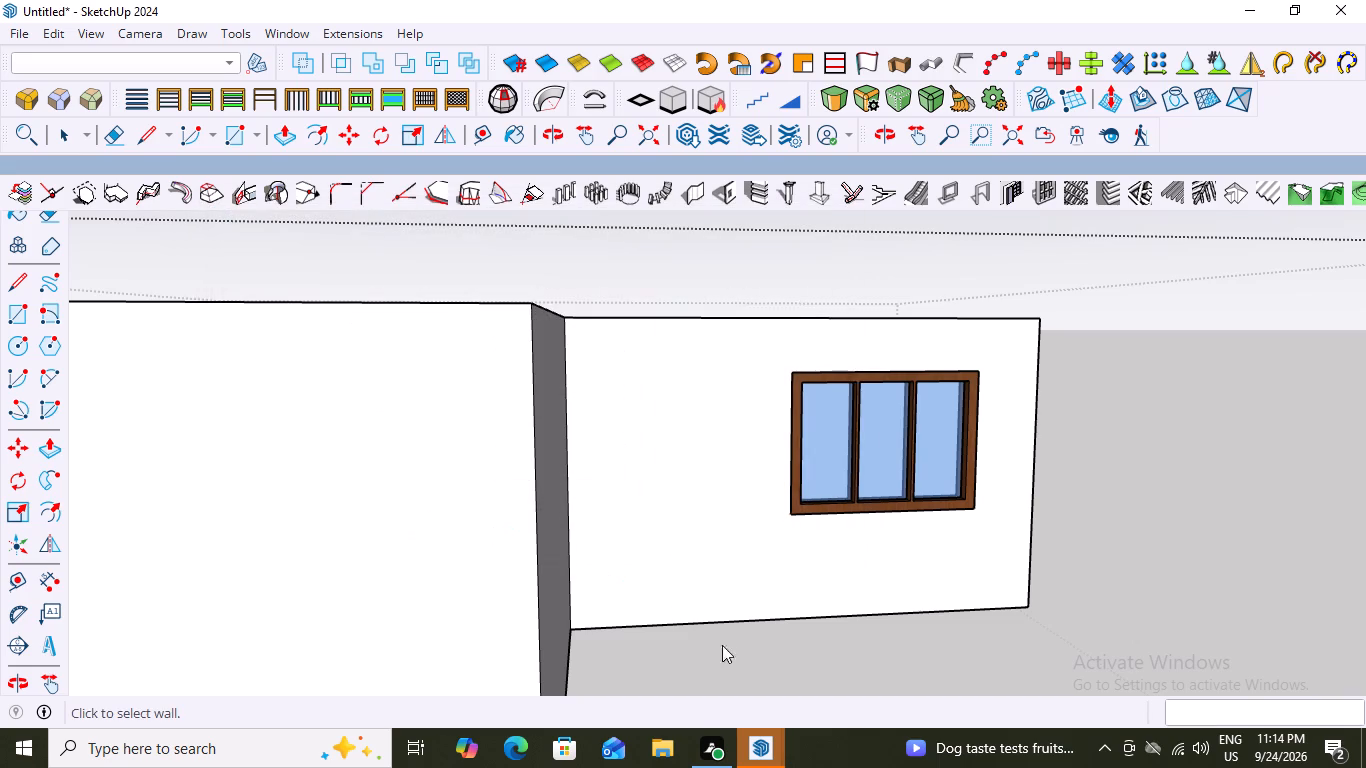
{"action": "left_click", "coordinate": [608, 623]}
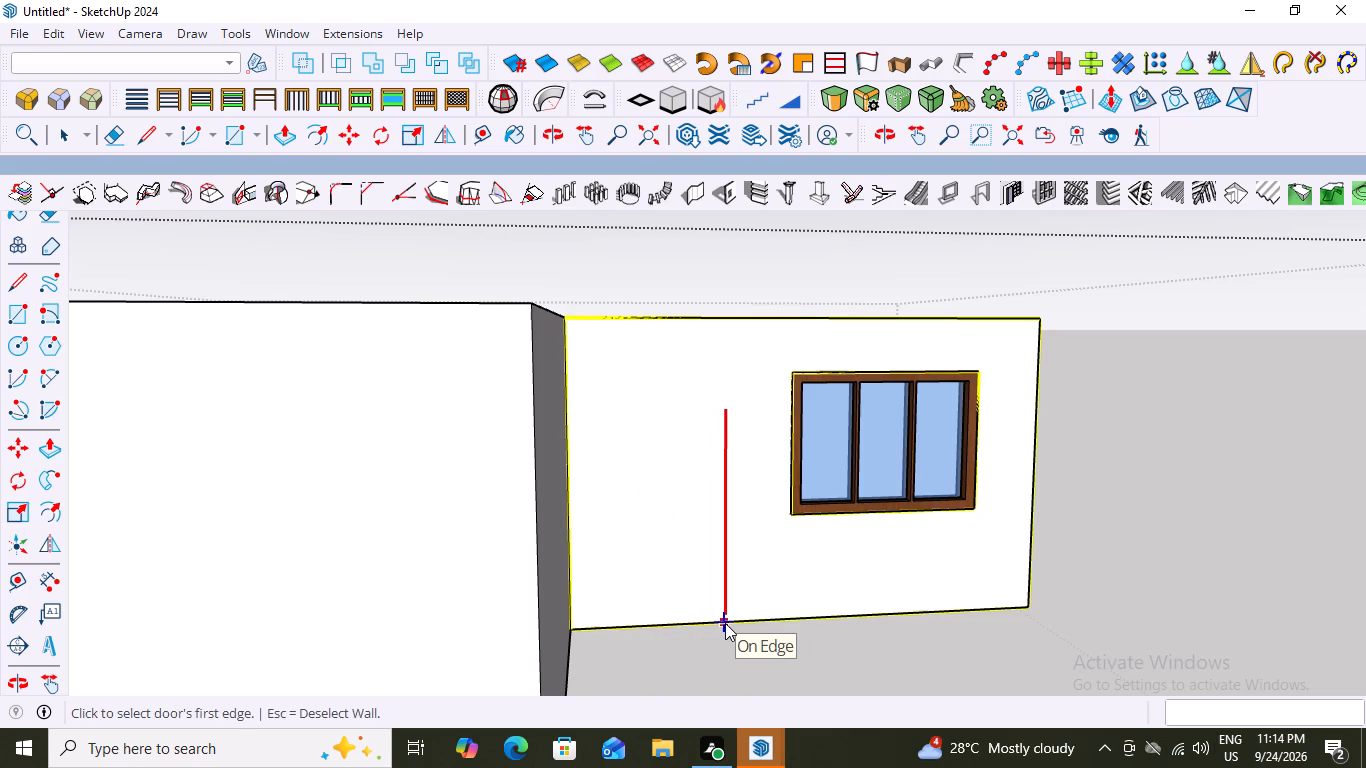
{"action": "left_click", "coordinate": [726, 623]}
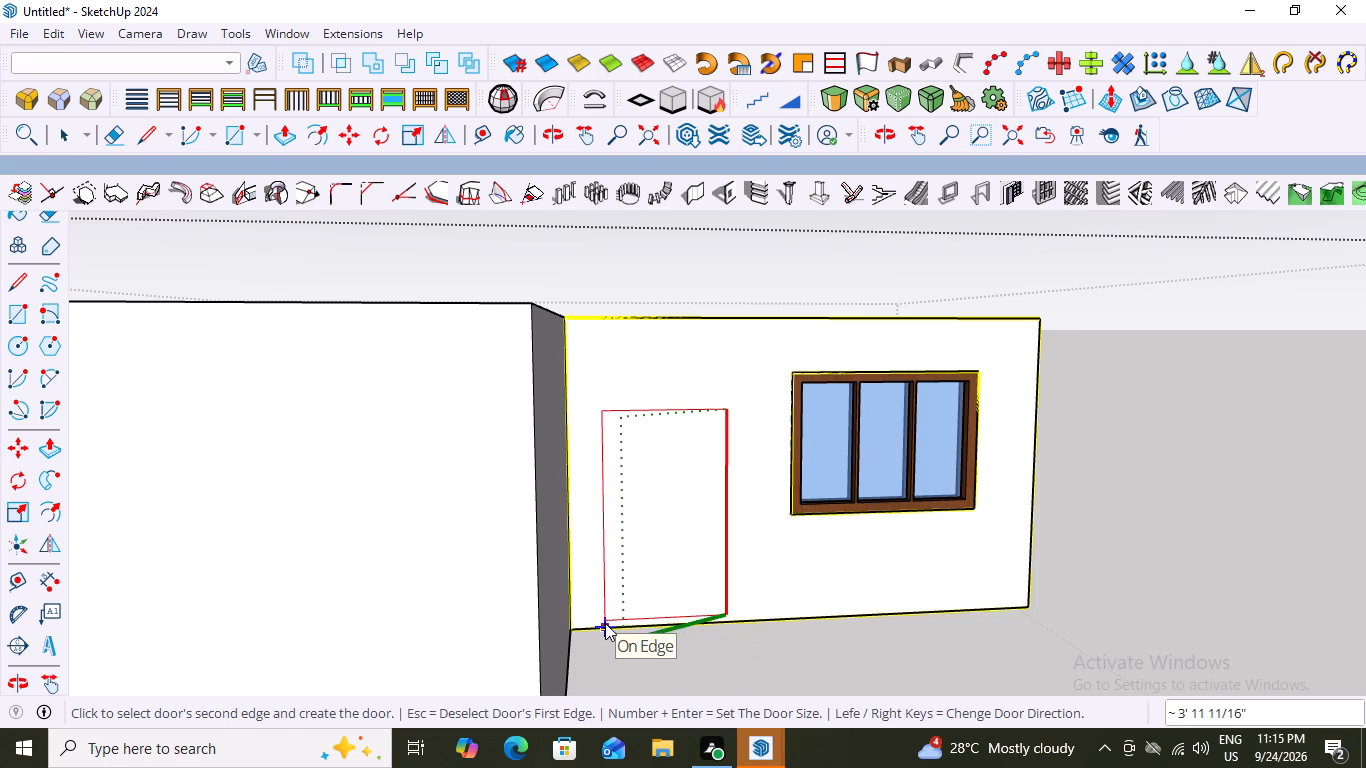
{"action": "double_click", "coordinate": [605, 623]}
{"action": "scroll", "coordinate": [718, 654], "scroll_direction": "up", "scroll_amount": 2}
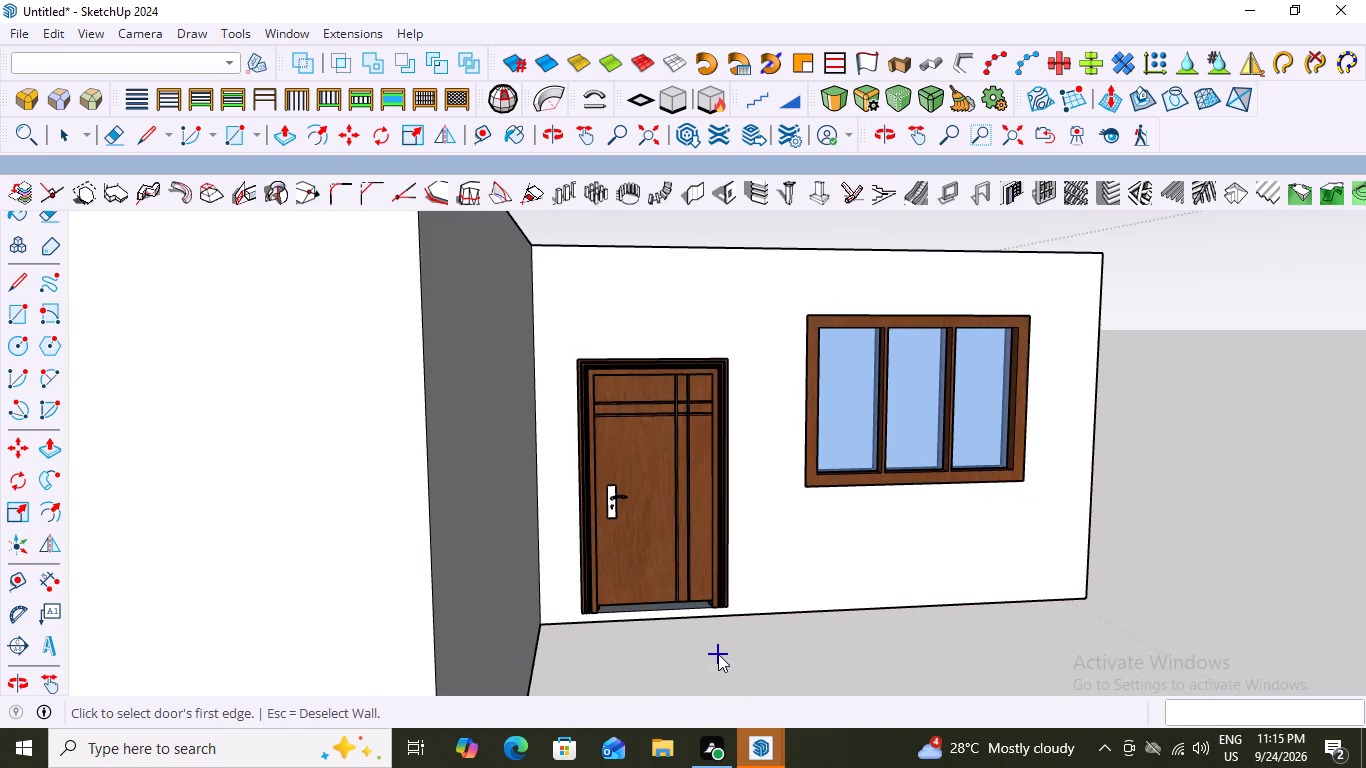
{"action": "scroll", "coordinate": [718, 641], "scroll_direction": "down", "scroll_amount": 4}
{"action": "key", "text": "space"}
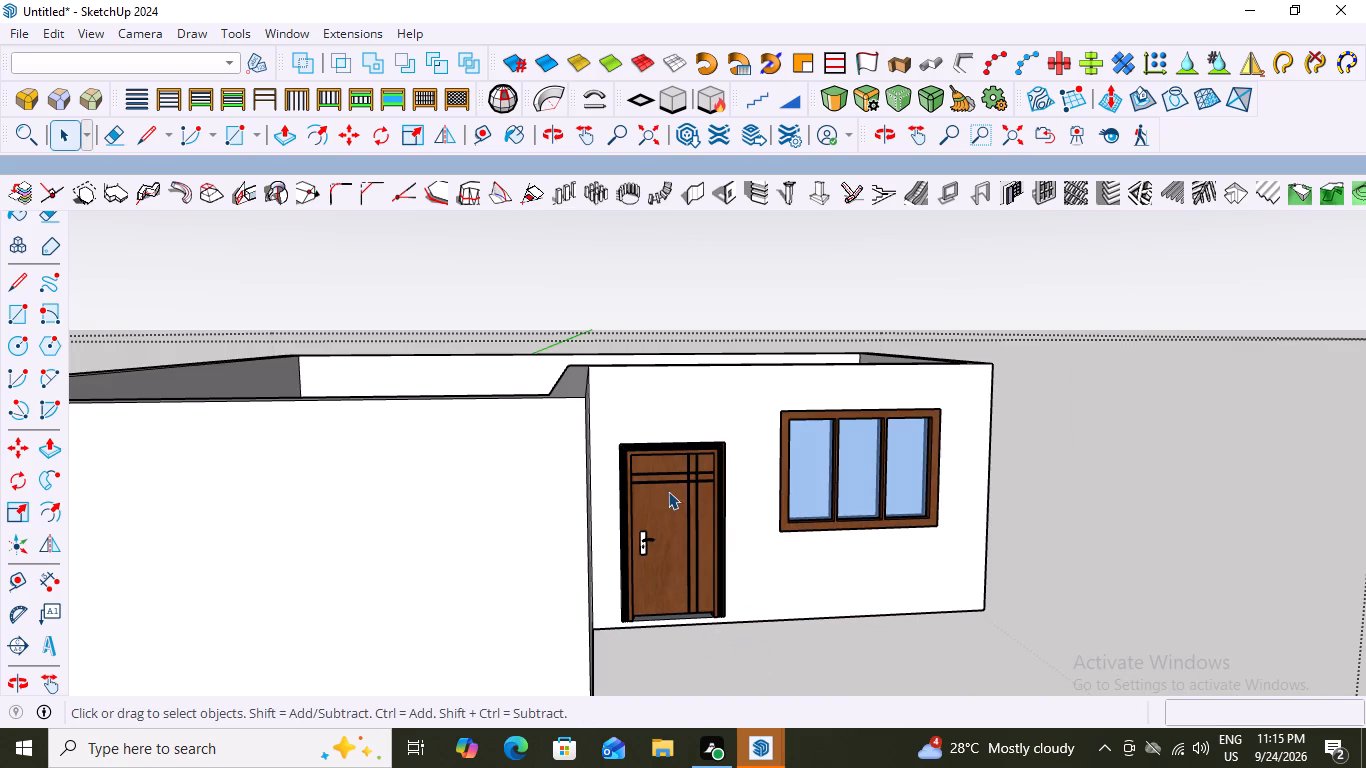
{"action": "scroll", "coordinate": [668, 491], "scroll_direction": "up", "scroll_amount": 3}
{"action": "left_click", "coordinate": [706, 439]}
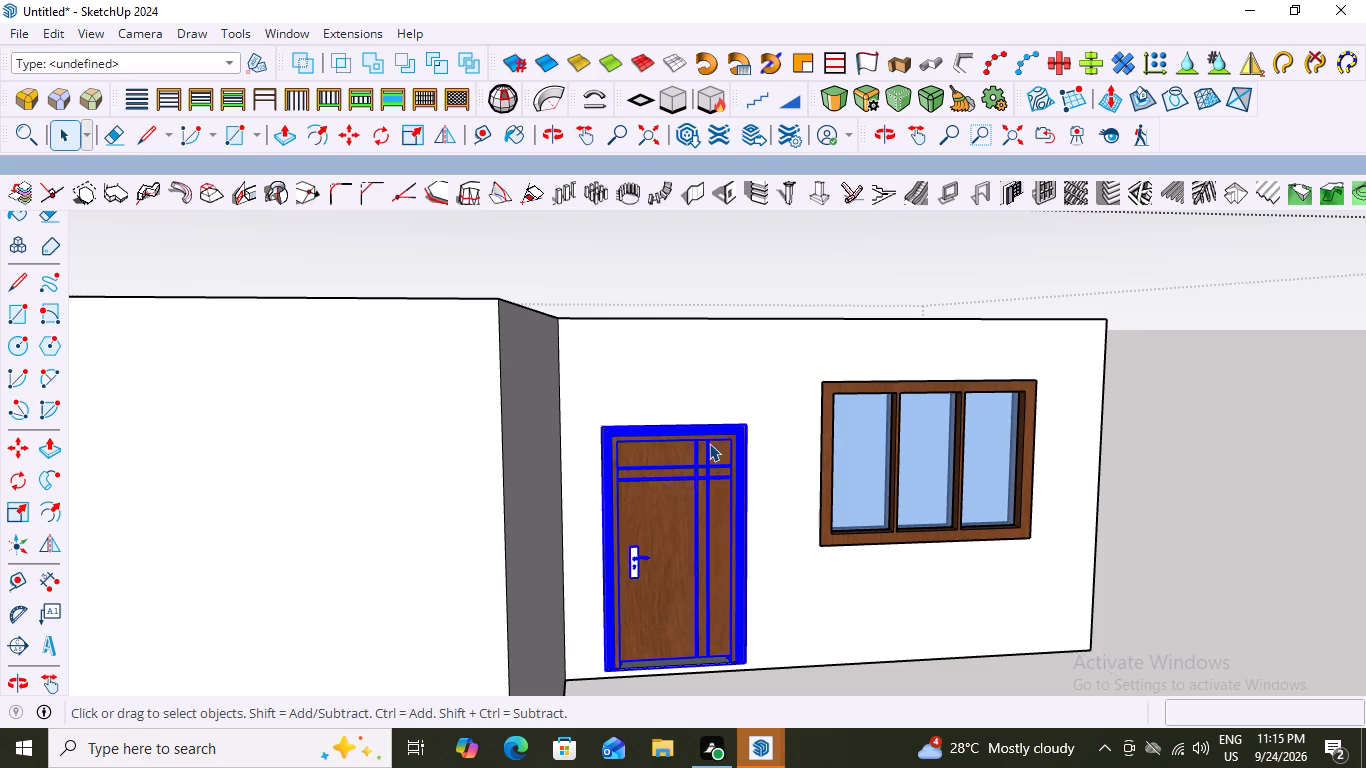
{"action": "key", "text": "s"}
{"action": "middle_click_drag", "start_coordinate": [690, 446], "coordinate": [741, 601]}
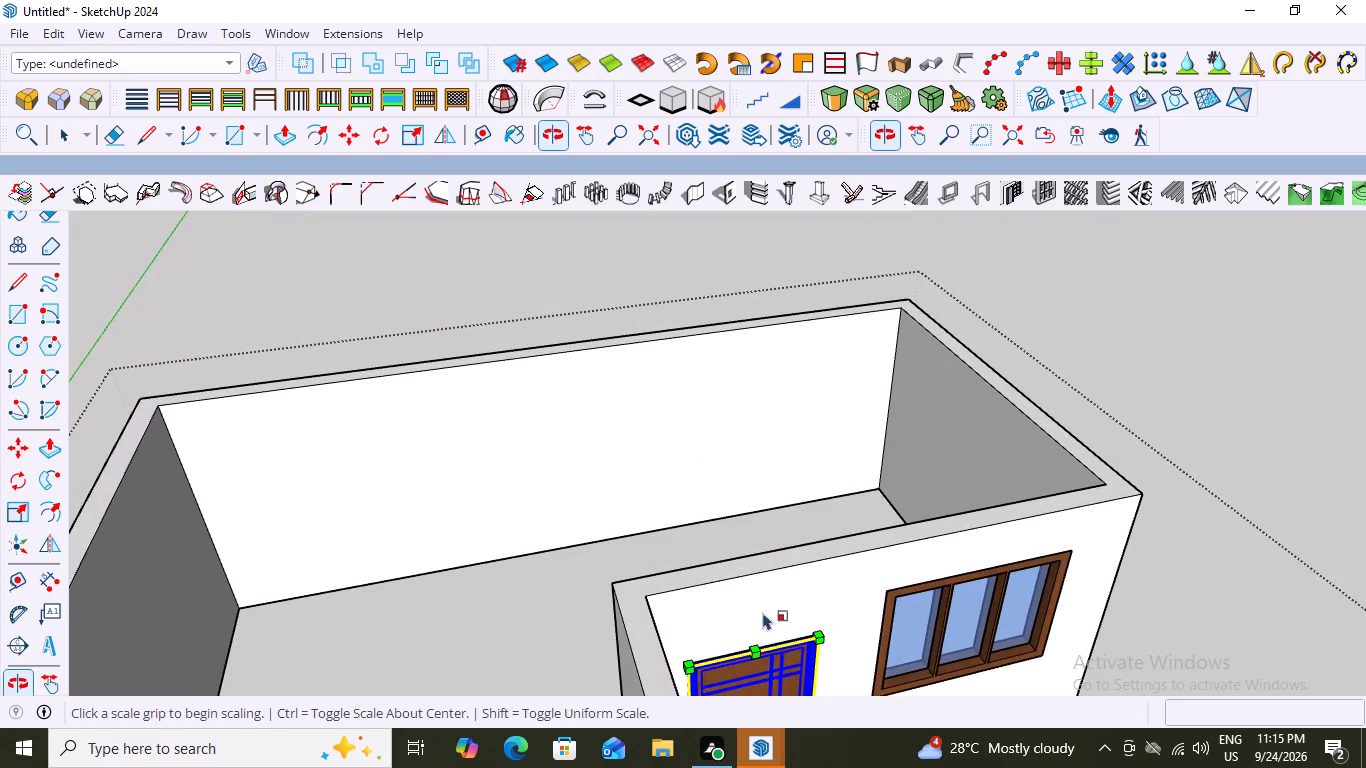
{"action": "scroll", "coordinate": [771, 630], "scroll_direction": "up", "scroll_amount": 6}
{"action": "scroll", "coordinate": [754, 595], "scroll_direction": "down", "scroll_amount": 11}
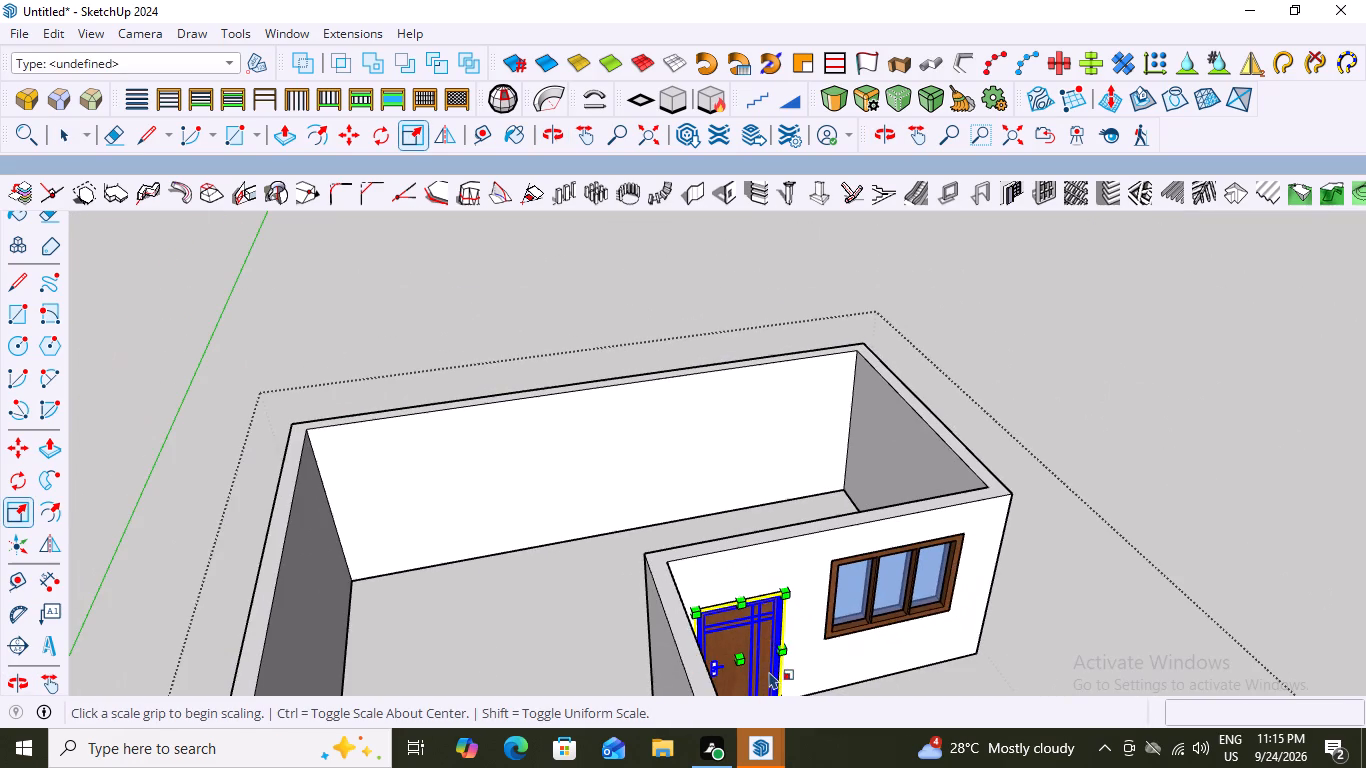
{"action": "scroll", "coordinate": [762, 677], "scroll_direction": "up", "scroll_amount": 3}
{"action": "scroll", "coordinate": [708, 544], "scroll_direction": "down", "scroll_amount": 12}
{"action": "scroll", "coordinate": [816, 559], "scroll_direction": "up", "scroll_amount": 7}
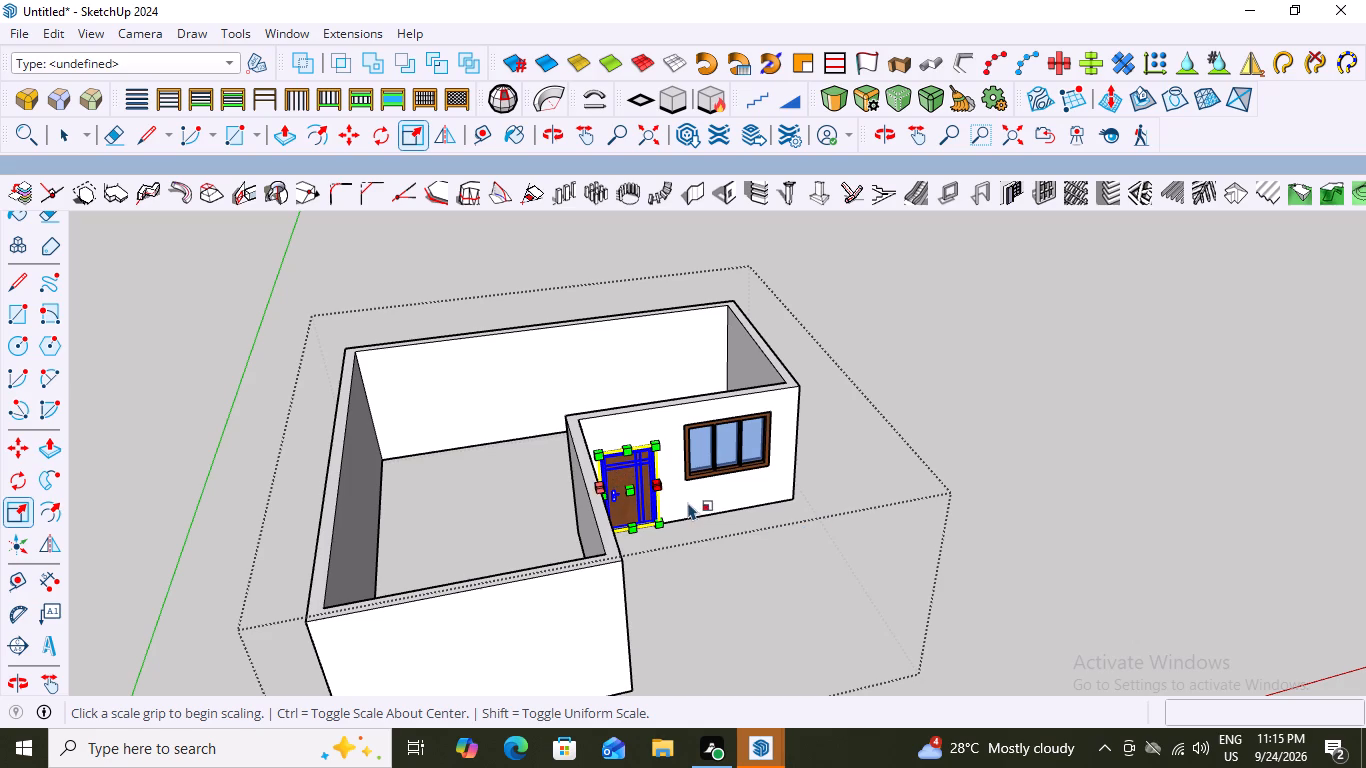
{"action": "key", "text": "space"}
Open the Extension Warehouse.
{"action": "double_click", "coordinate": [363, 38]}
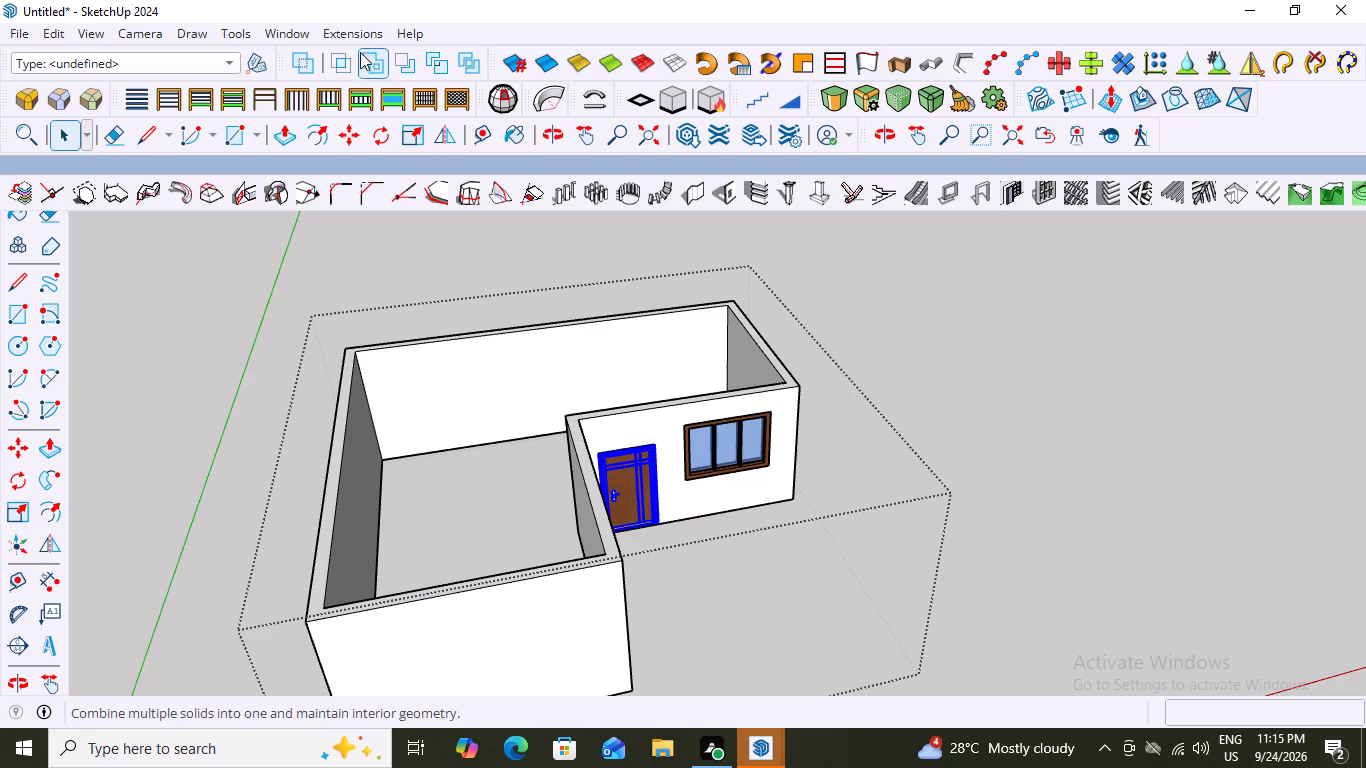
{"action": "double_click", "coordinate": [365, 25]}
{"action": "left_click", "coordinate": [368, 35]}
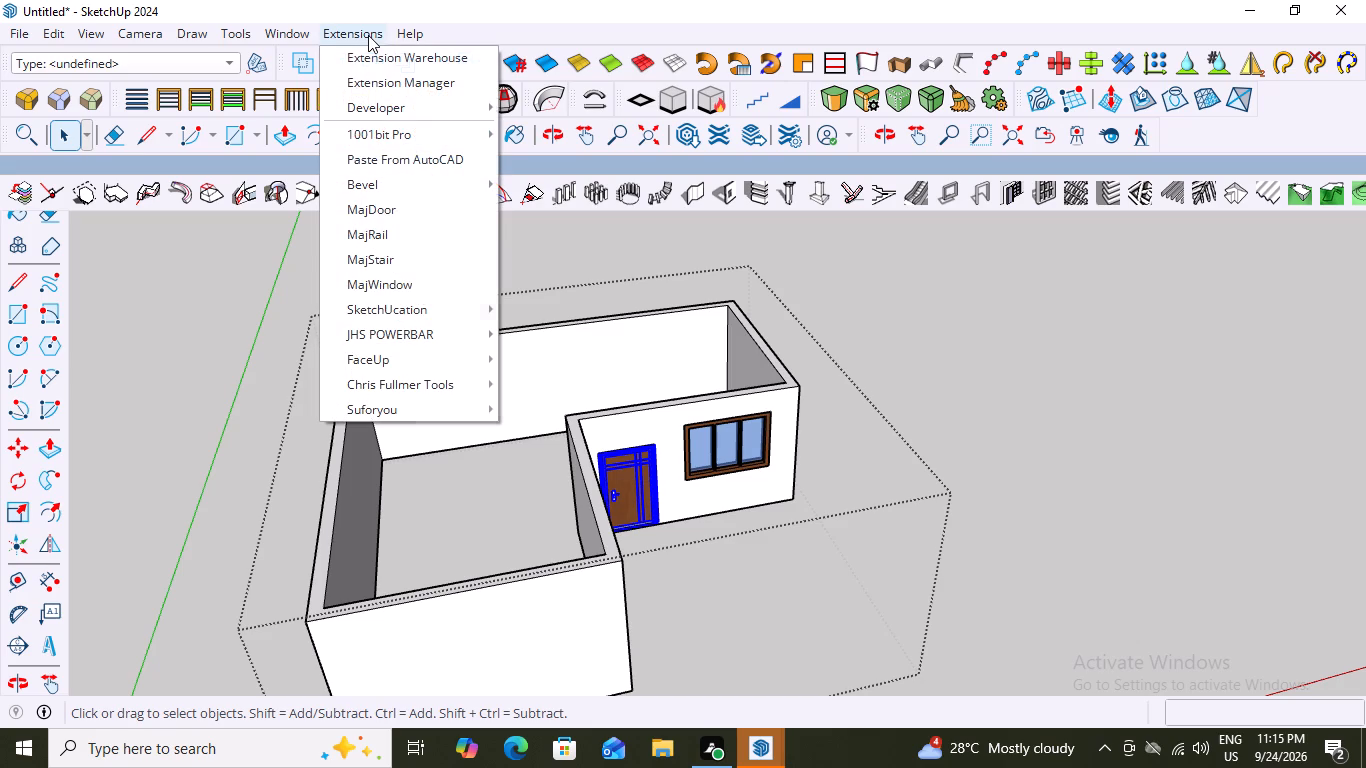
{"action": "left_click", "coordinate": [377, 53]}
{"action": "right_click", "coordinate": [377, 53]}
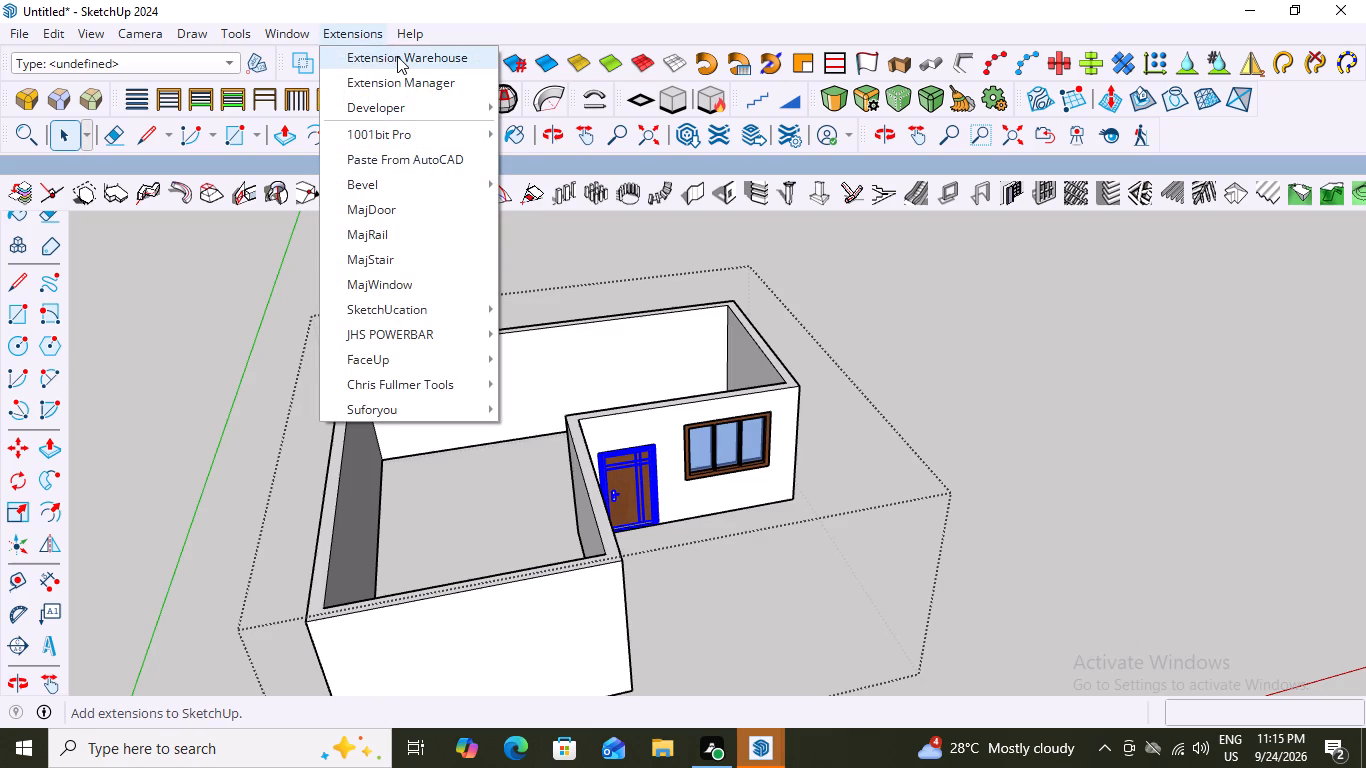
{"action": "double_click", "coordinate": [397, 56]}
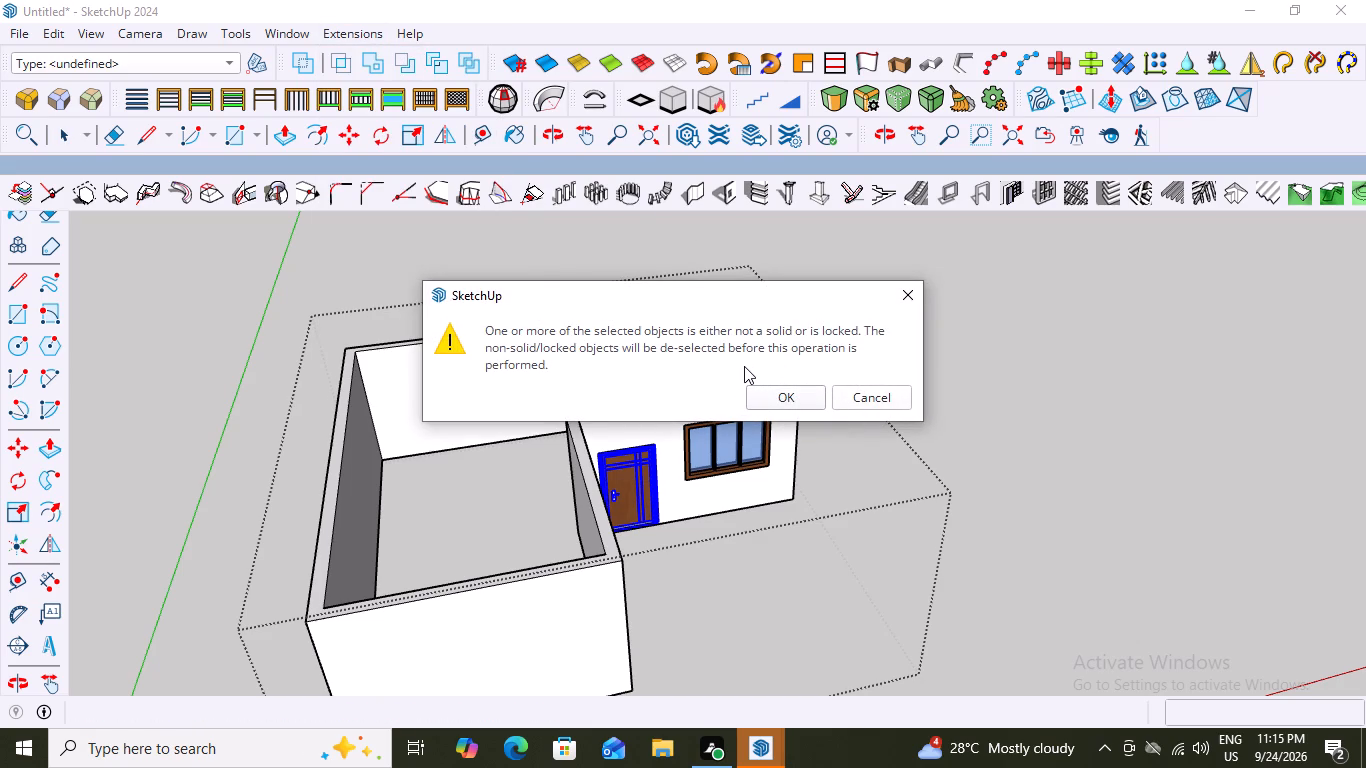
{"action": "left_click", "coordinate": [909, 292]}
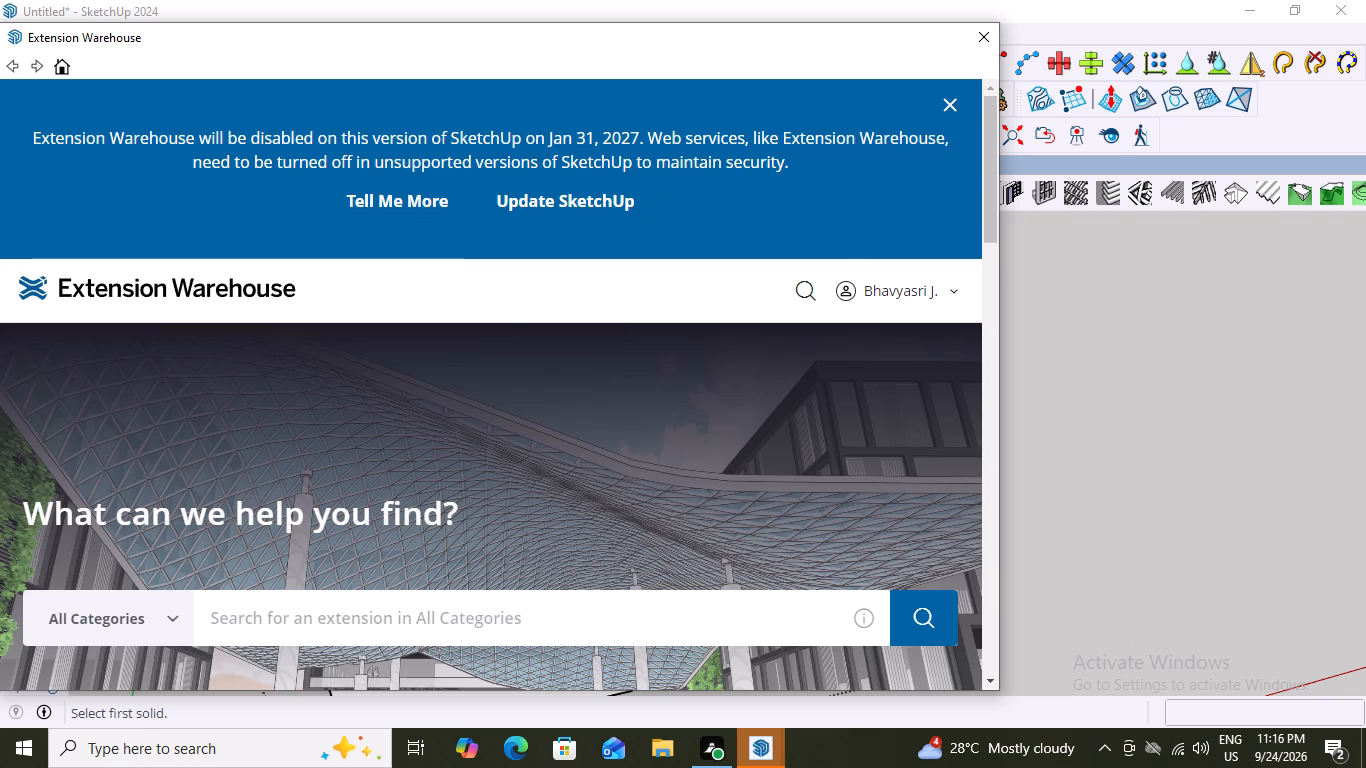
Search the Extension Warehouse for "bevel" in all categories and look through the matching extensions.
{"action": "left_click", "coordinate": [364, 619]}
{"action": "type", "text": "beve"}
{"action": "key", "text": "l"}
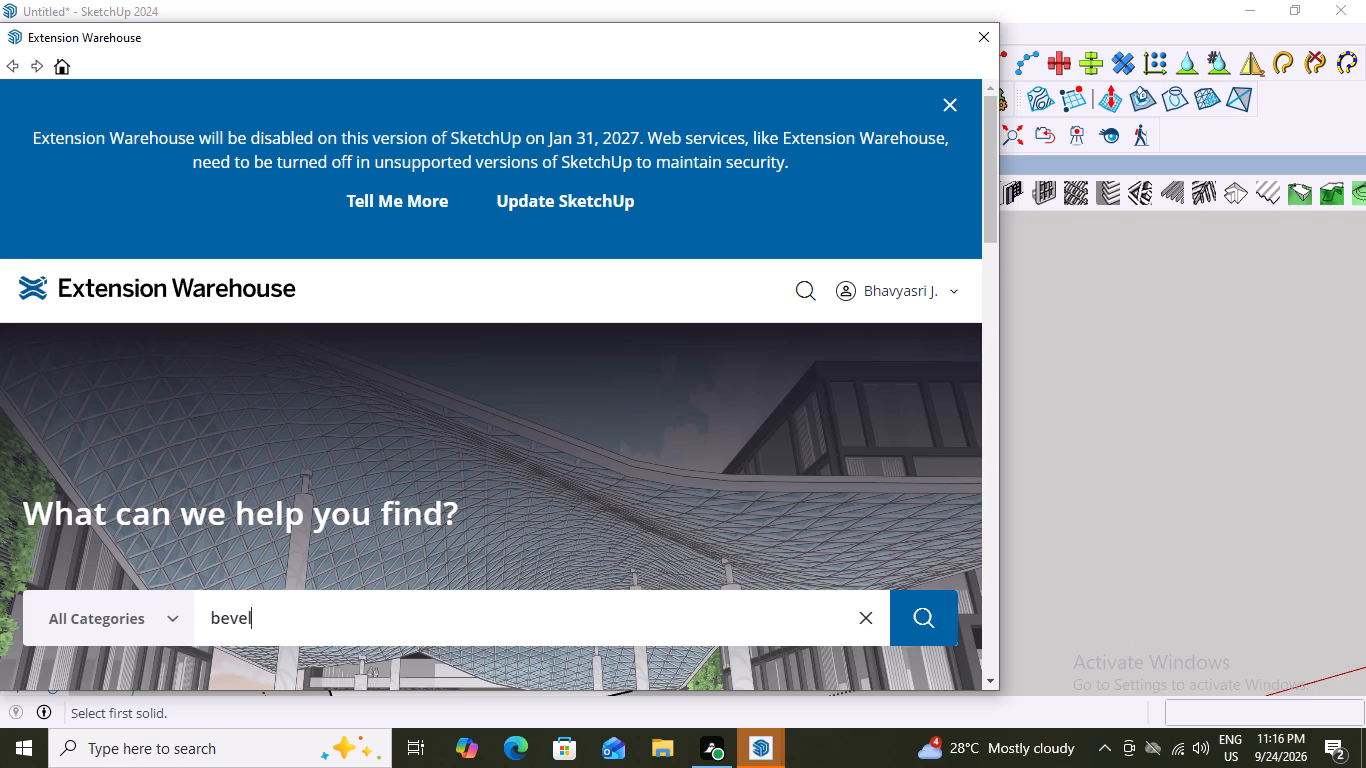
{"action": "left_click", "coordinate": [919, 617]}
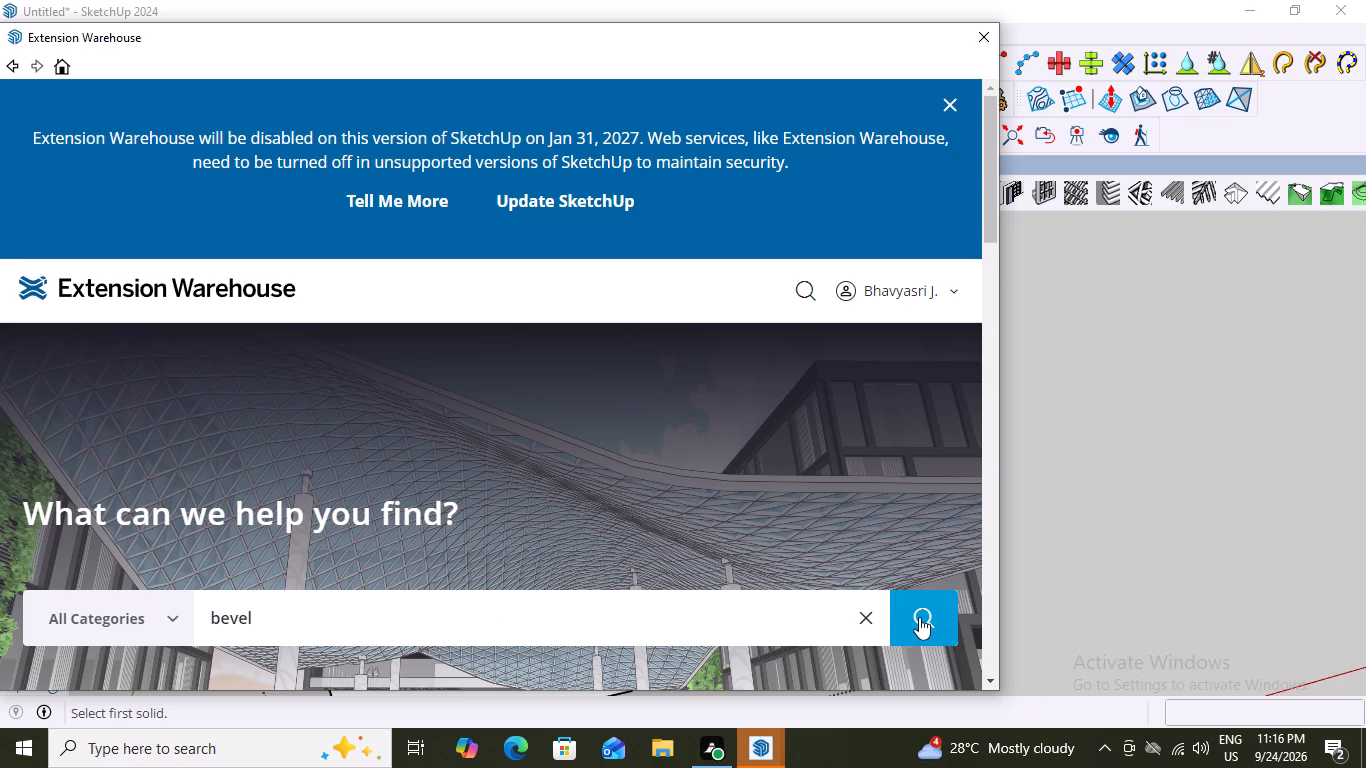
{"action": "scroll", "coordinate": [466, 541], "scroll_direction": "down", "scroll_amount": 4}
{"action": "scroll", "coordinate": [248, 440], "scroll_direction": "up", "scroll_amount": 2}
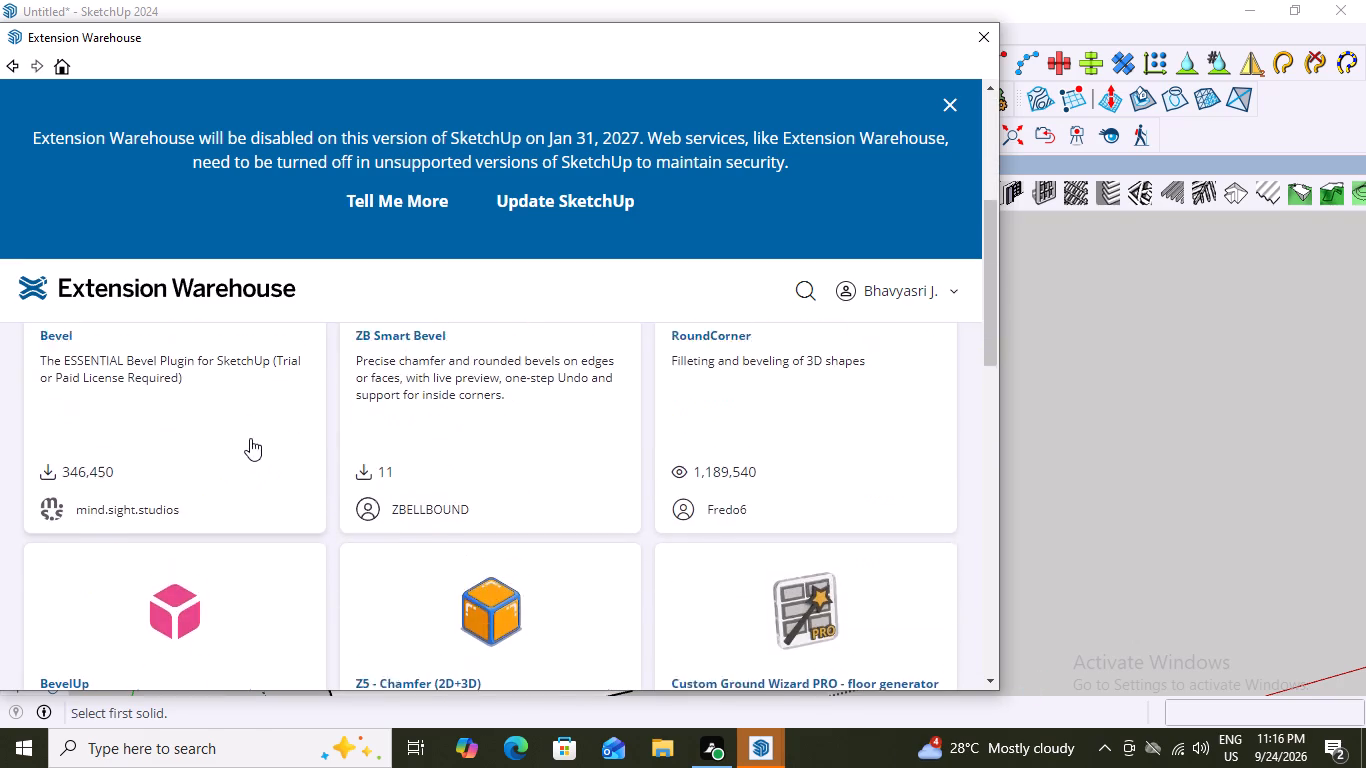
{"action": "scroll", "coordinate": [250, 438], "scroll_direction": "up", "scroll_amount": 1}
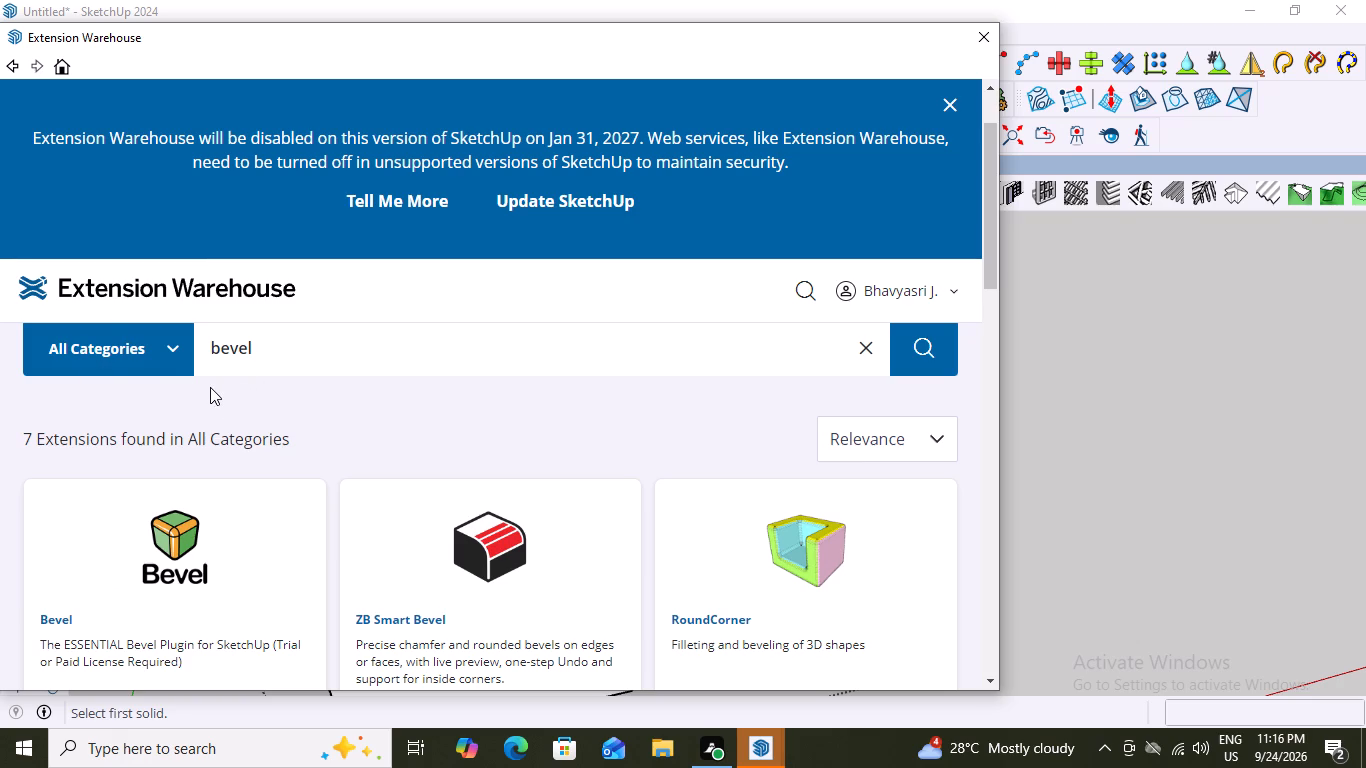
{"action": "scroll", "coordinate": [210, 387], "scroll_direction": "up", "scroll_amount": 2}
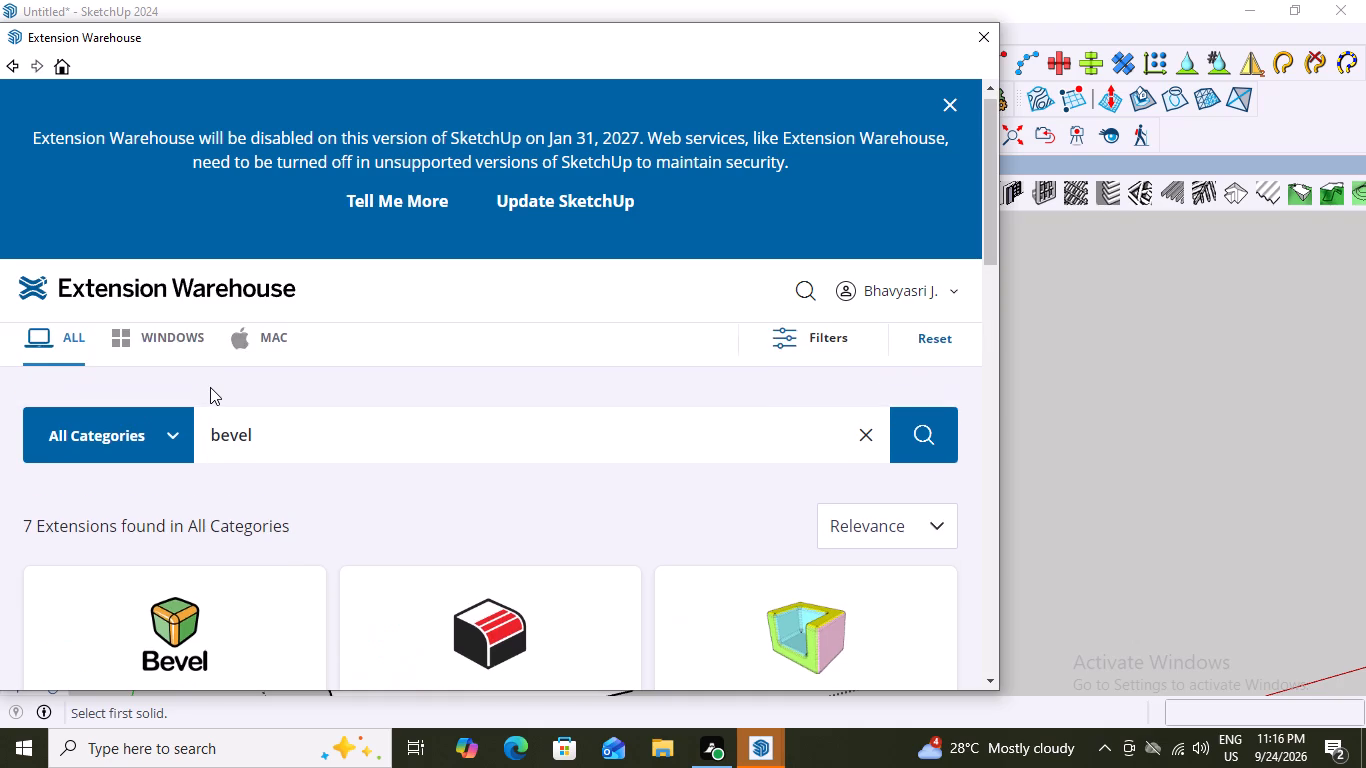
{"action": "scroll", "coordinate": [210, 387], "scroll_direction": "down", "scroll_amount": 3}
{"action": "scroll", "coordinate": [230, 393], "scroll_direction": "up", "scroll_amount": 2}
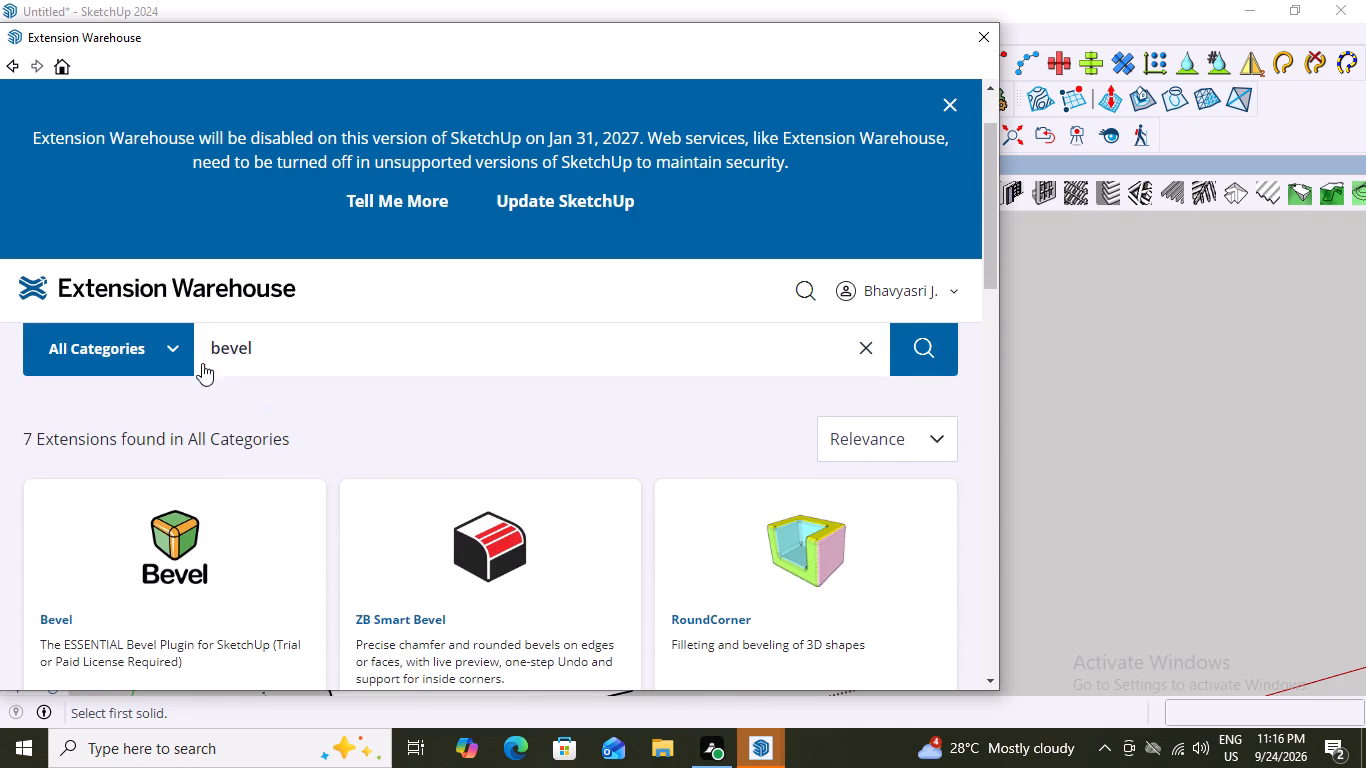
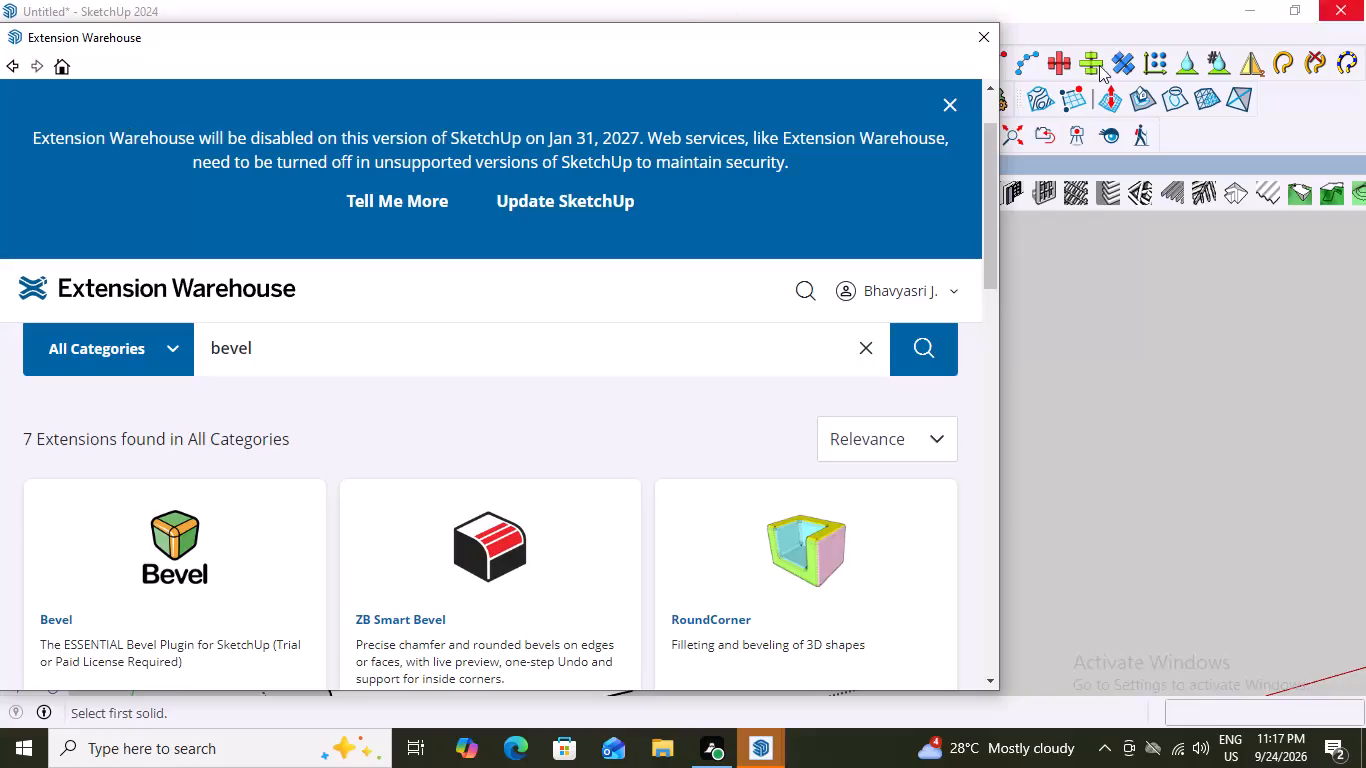
Close the Extension Warehouse and leave the active solid tool, returning to plain selection in the house model.
{"action": "left_click", "coordinate": [981, 35]}
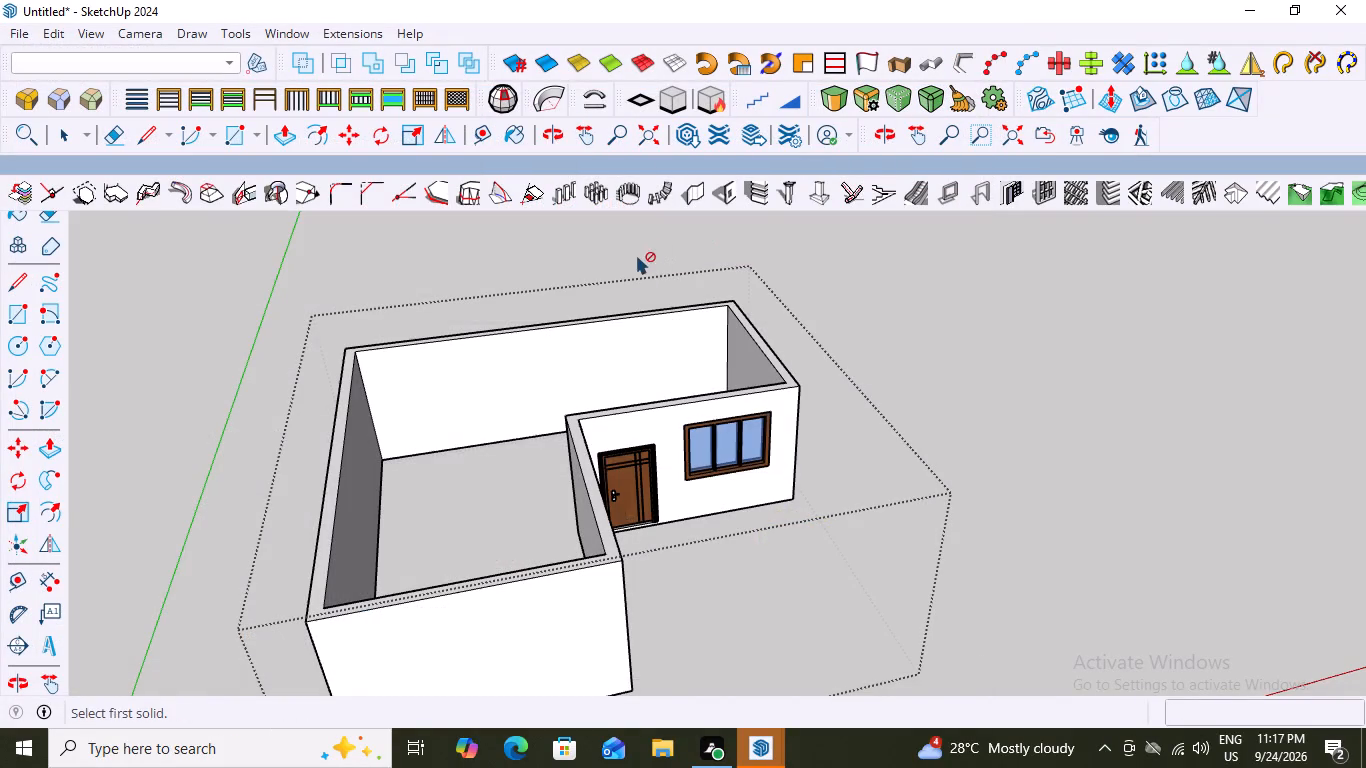
{"action": "scroll", "coordinate": [636, 265], "scroll_direction": "down", "scroll_amount": 10}
{"action": "scroll", "coordinate": [789, 370], "scroll_direction": "up", "scroll_amount": 3}
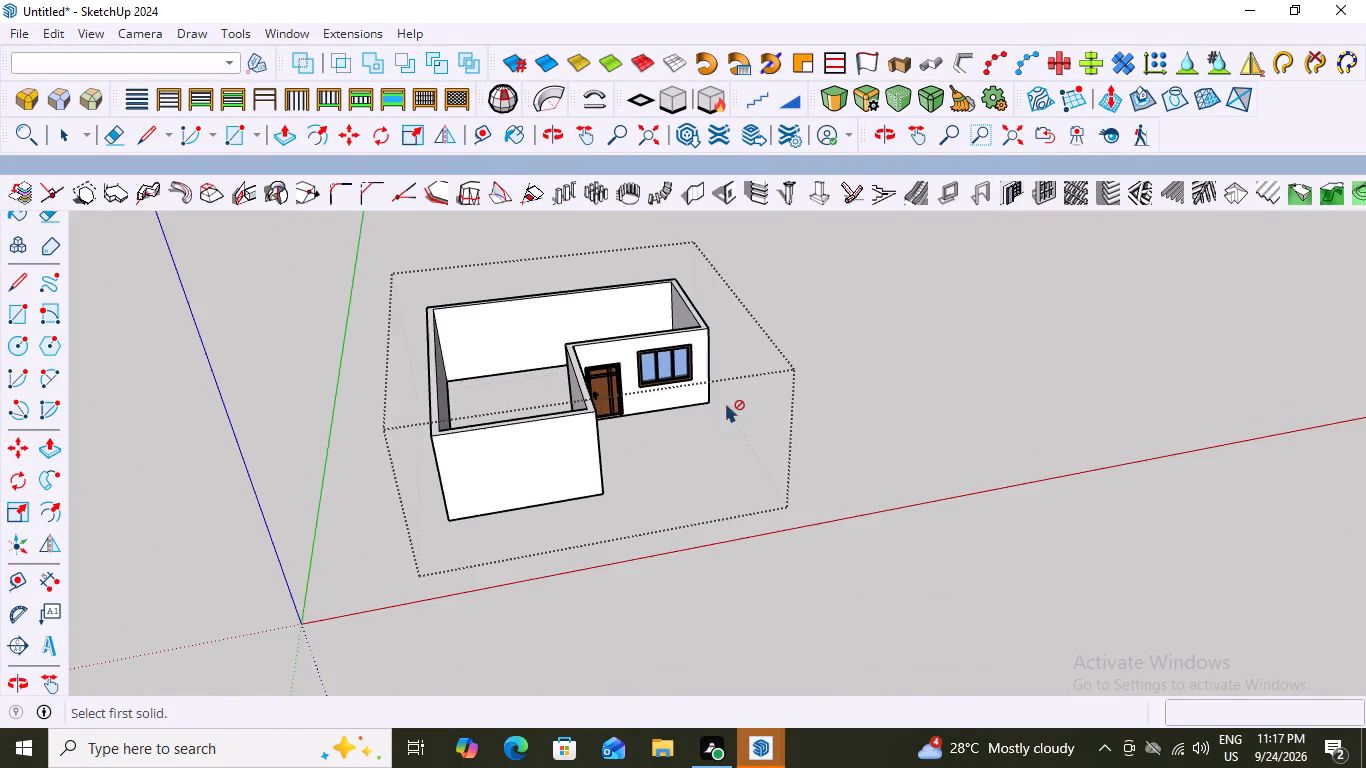
{"action": "scroll", "coordinate": [725, 404], "scroll_direction": "up", "scroll_amount": 7}
{"action": "key", "text": "space"}
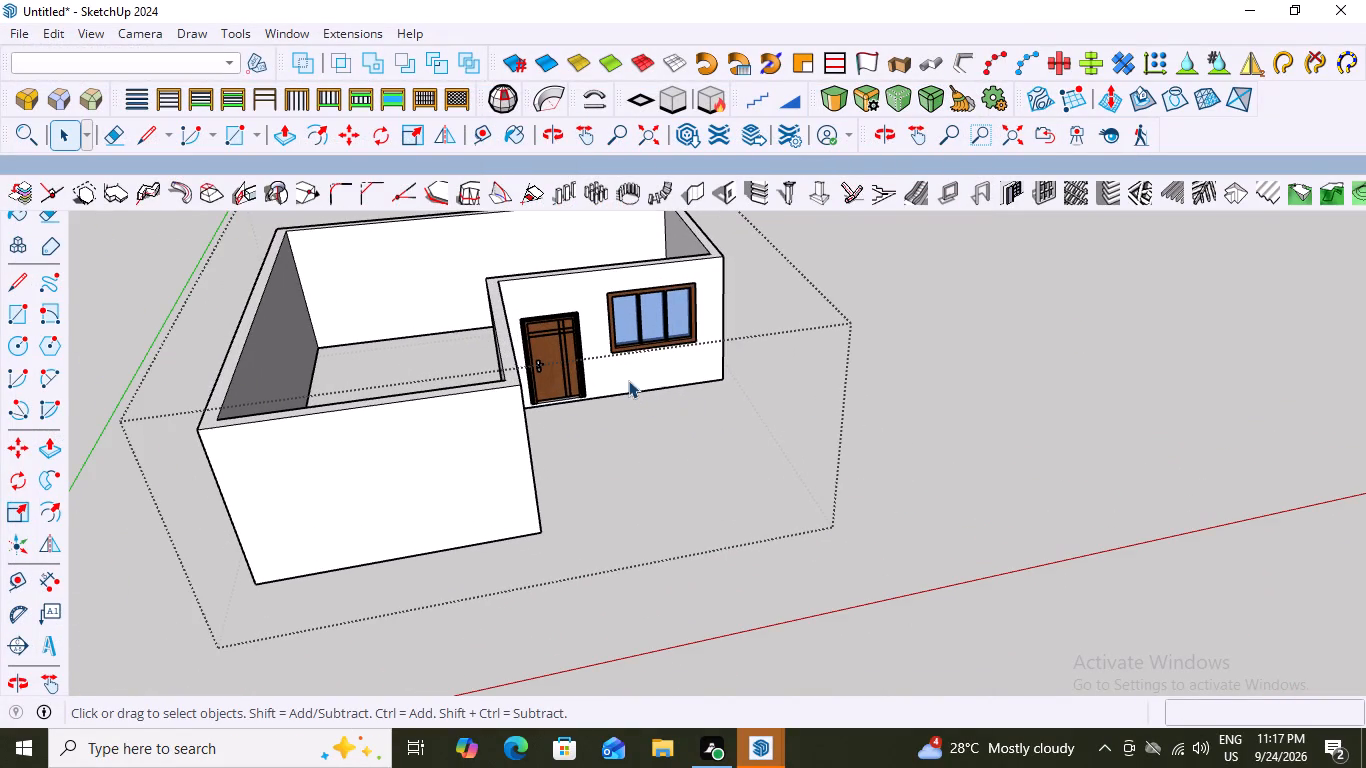
{"action": "scroll", "coordinate": [600, 375], "scroll_direction": "up", "scroll_amount": 2}
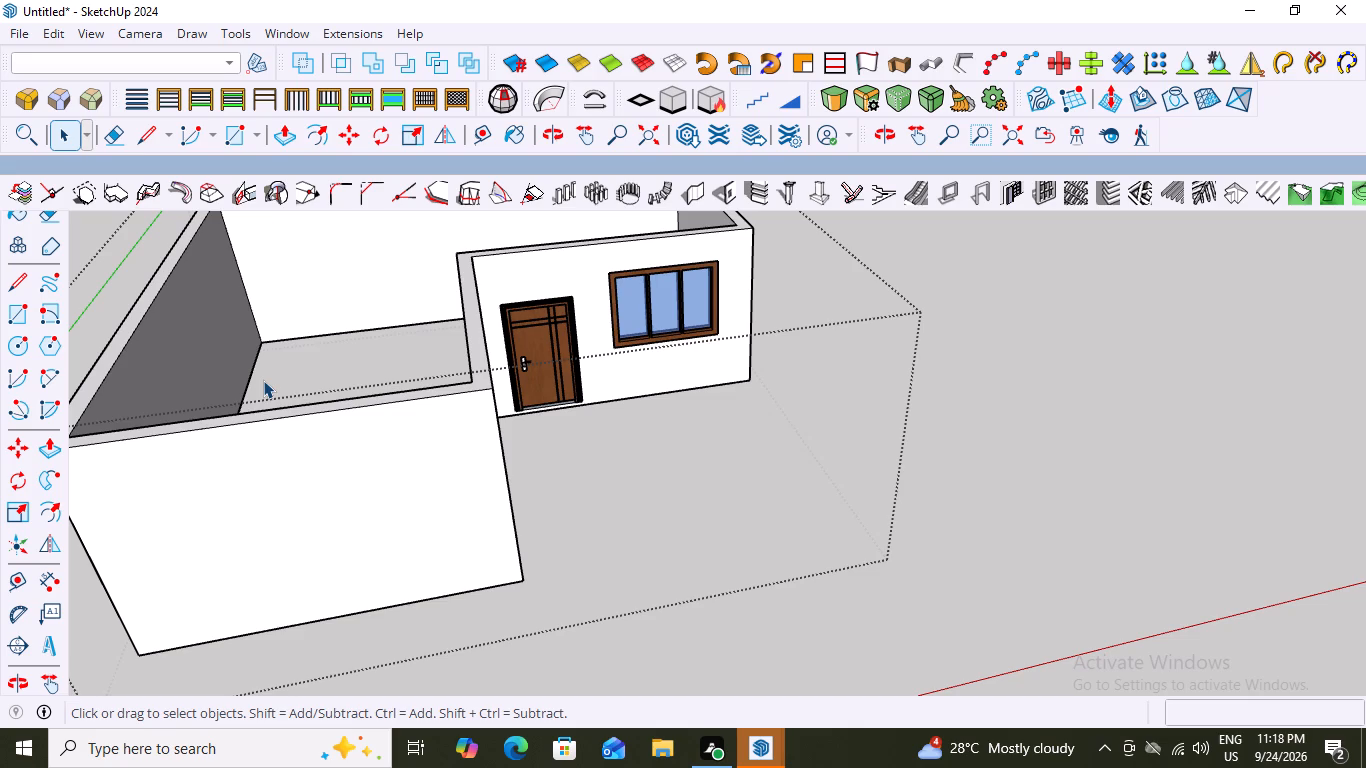
{"action": "scroll", "coordinate": [824, 319], "scroll_direction": "down", "scroll_amount": 2}
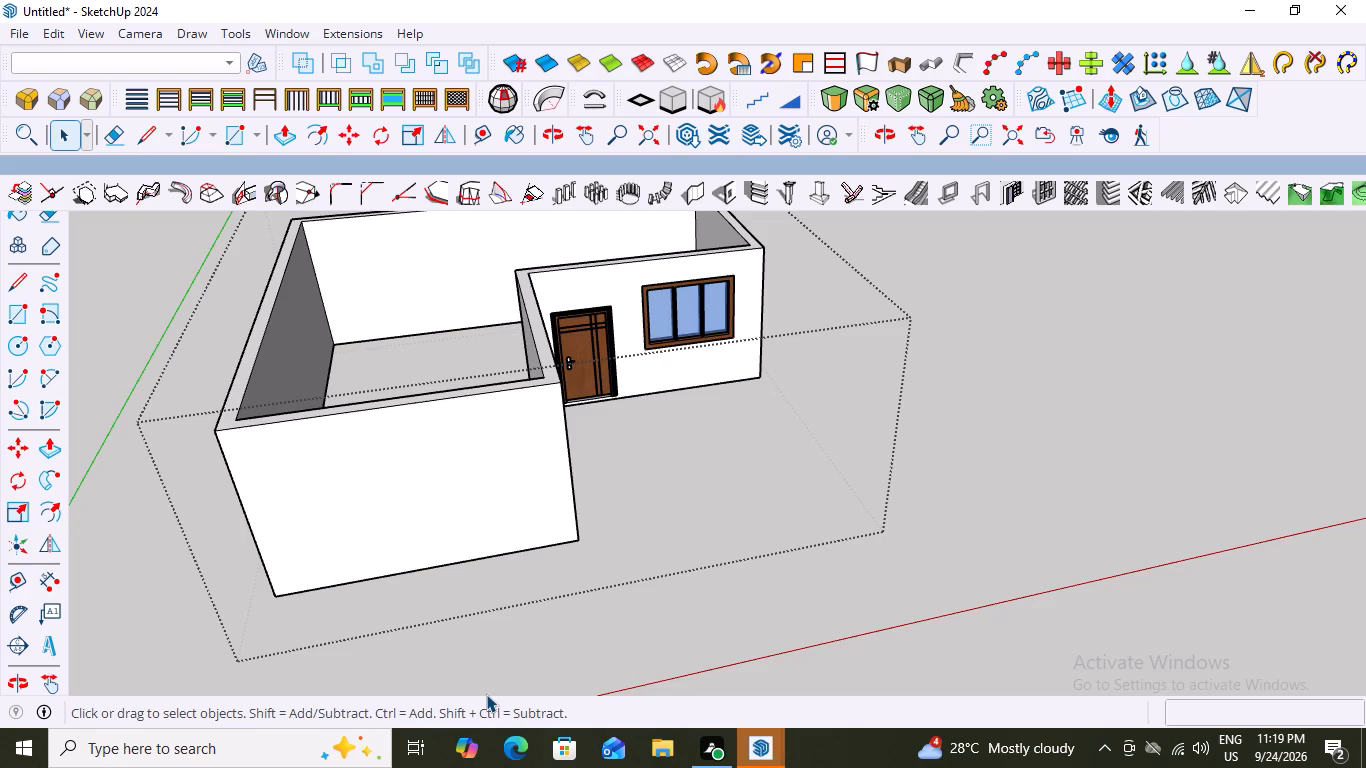
Save the house model in the Documents folder as a SketchUp model named exterior6.
{"action": "key", "text": "ctrl+s"}
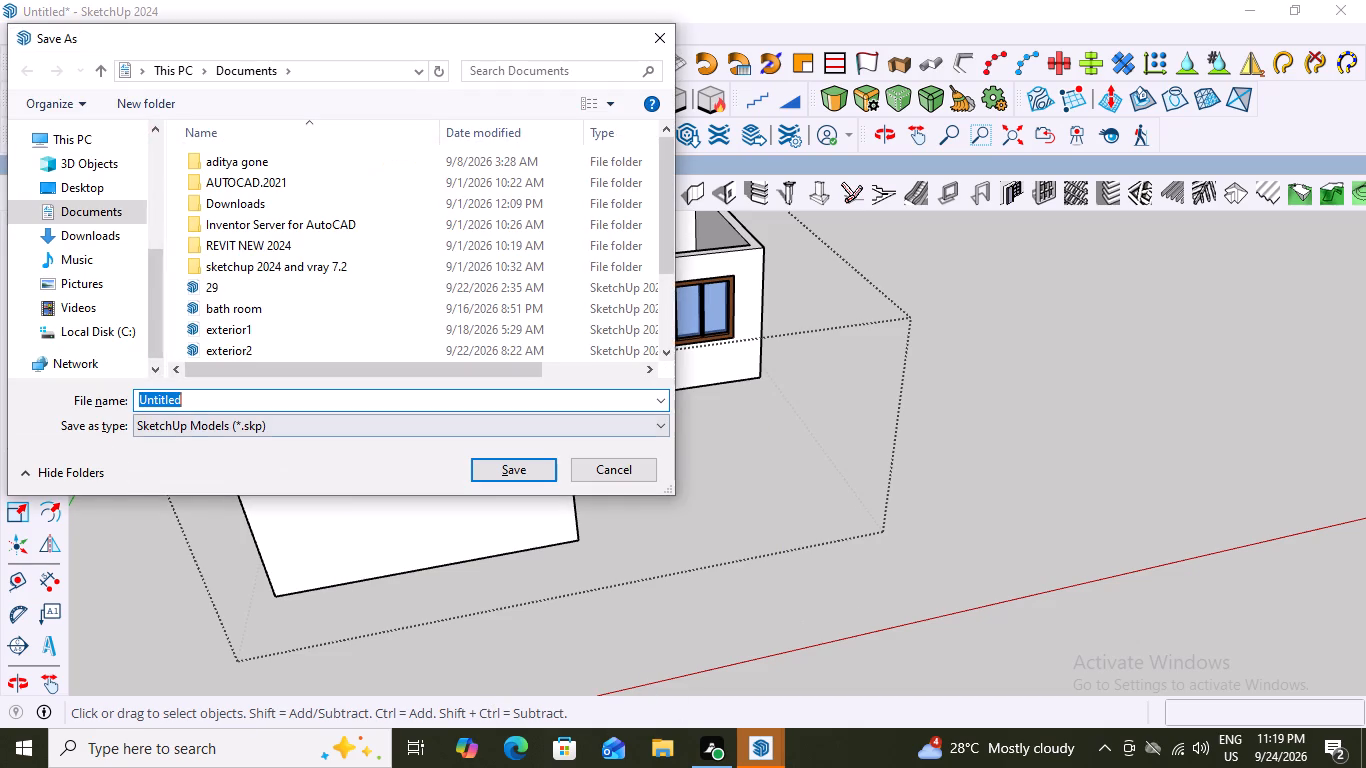
{"action": "left_click", "coordinate": [190, 402]}
{"action": "key", "text": "BackSpace"}
{"action": "key", "text": "BackSpace"}
{"action": "key", "text": "BackSpace"}
{"action": "key", "text": "BackSpace"}
{"action": "key", "text": "BackSpace"}
{"action": "key", "text": "BackSpace"}
{"action": "key", "text": "BackSpace"}
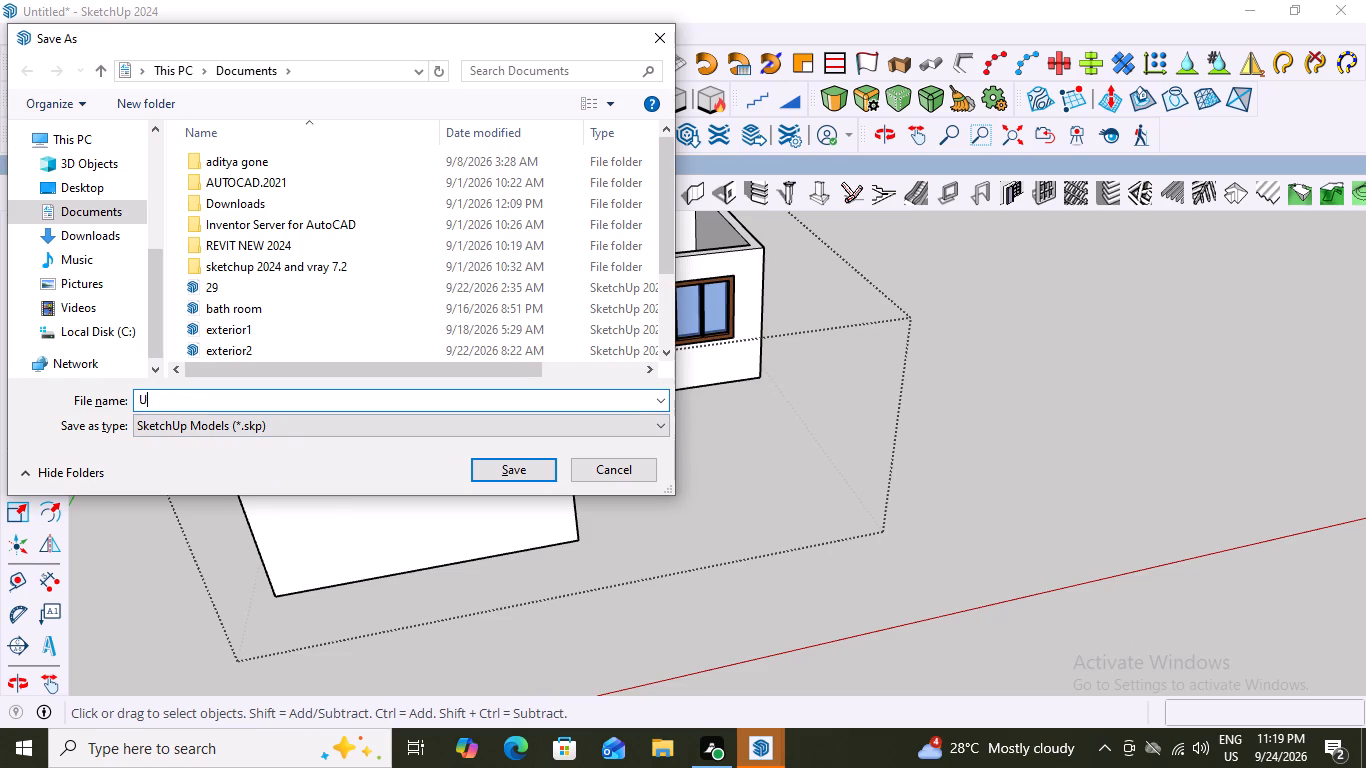
{"action": "key", "text": "BackSpace"}
{"action": "key", "text": "BackSpace"}
{"action": "key", "text": "e"}
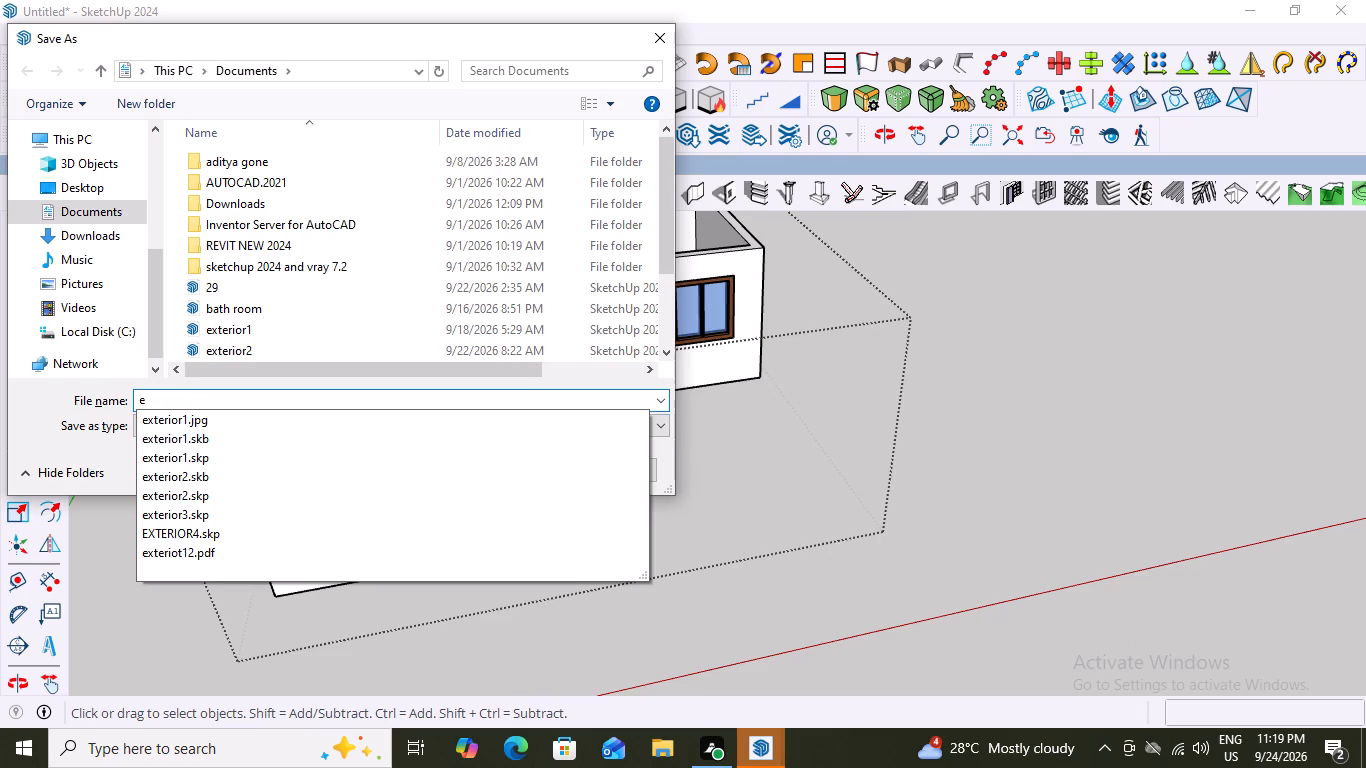
{"action": "key", "text": "x"}
{"action": "key", "text": "t"}
{"action": "type", "text": "erior"}
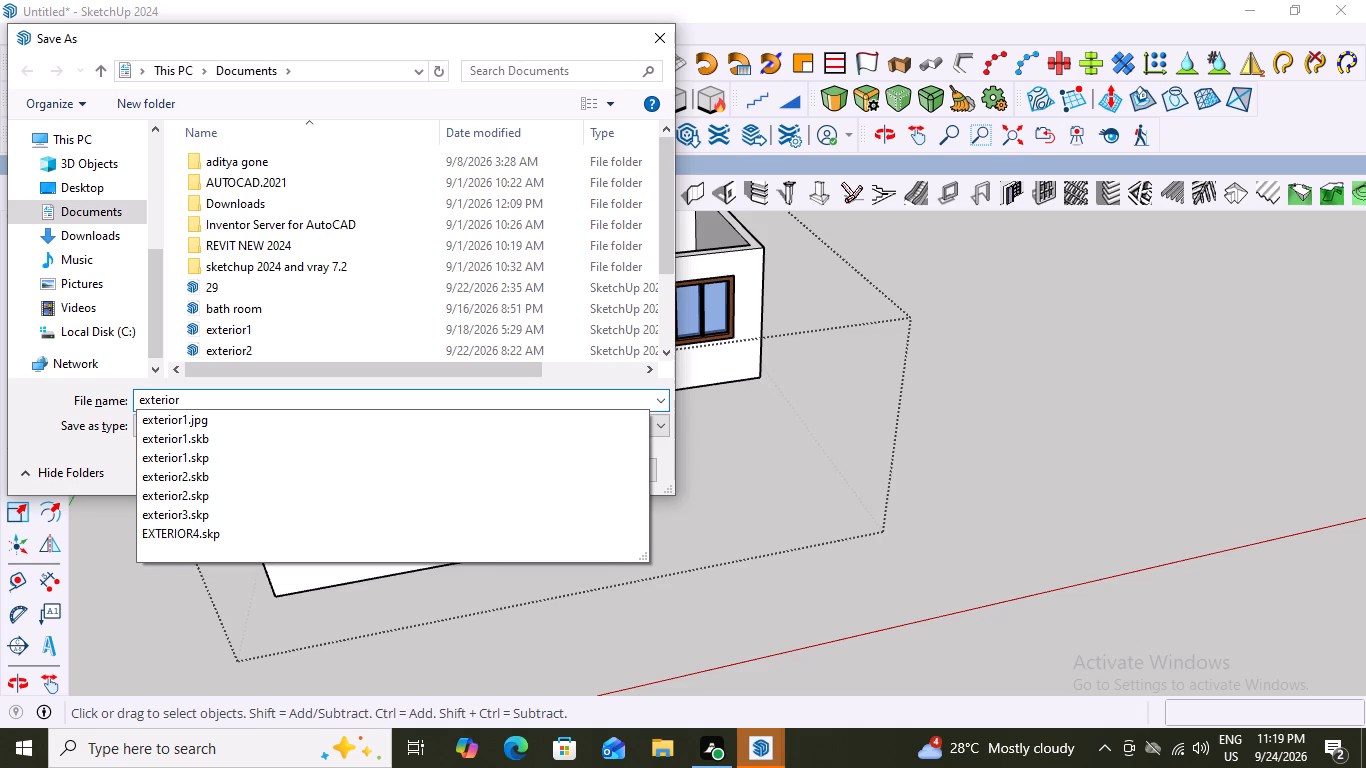
{"action": "key", "text": "6"}
{"action": "left_click", "coordinate": [510, 469]}
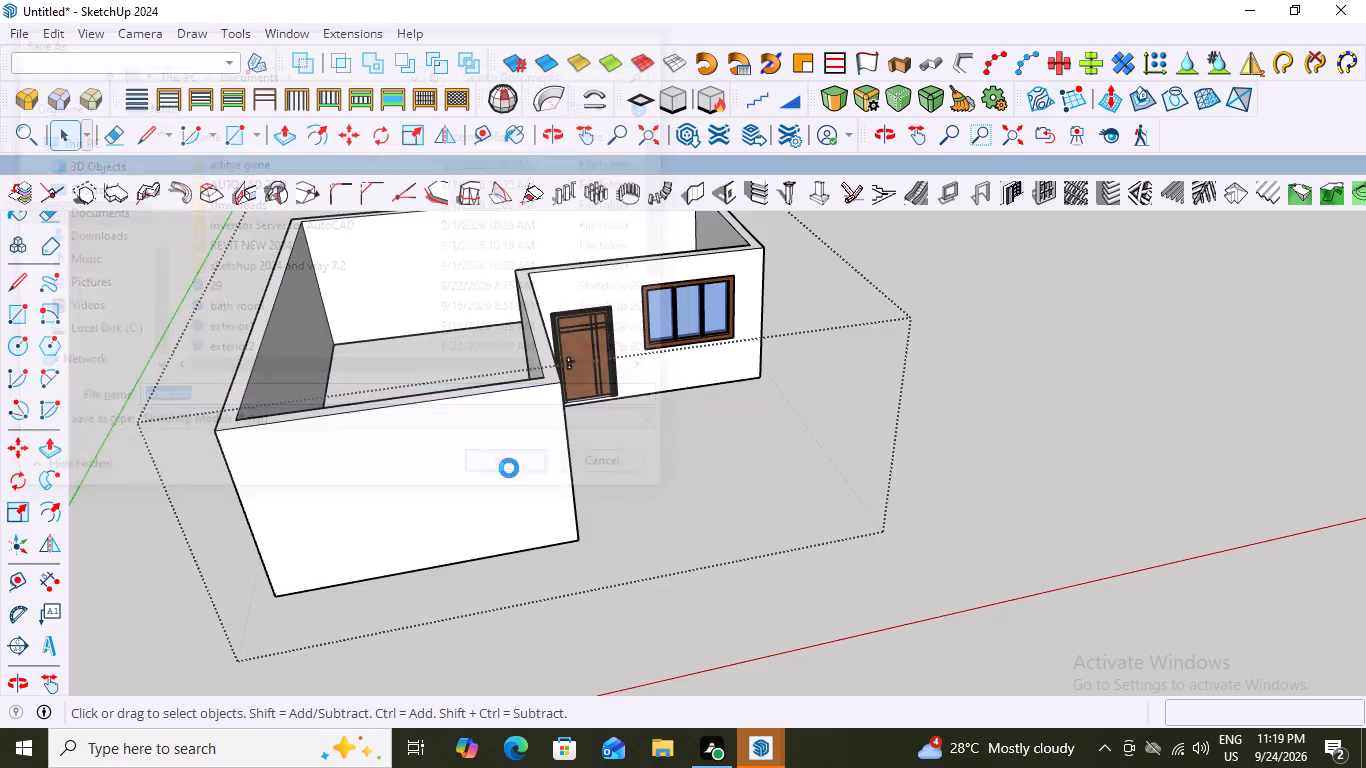
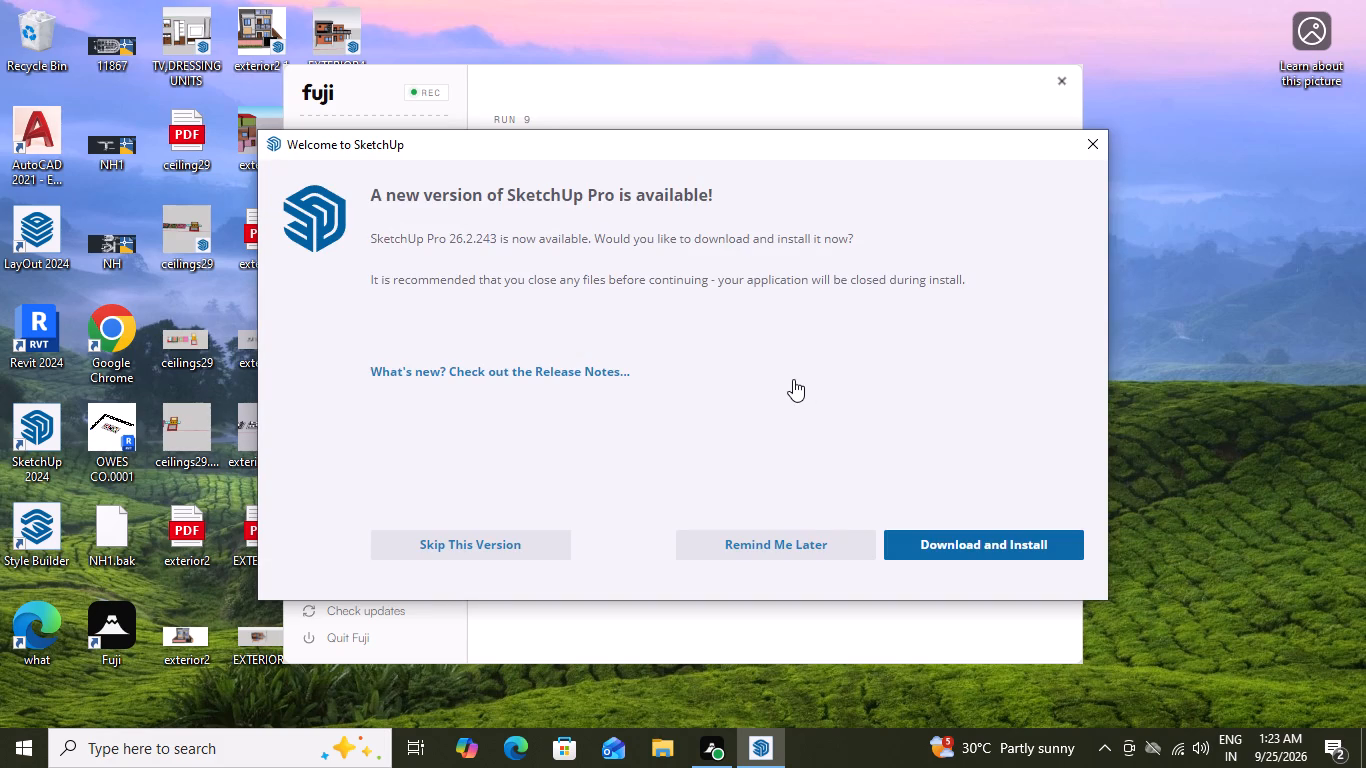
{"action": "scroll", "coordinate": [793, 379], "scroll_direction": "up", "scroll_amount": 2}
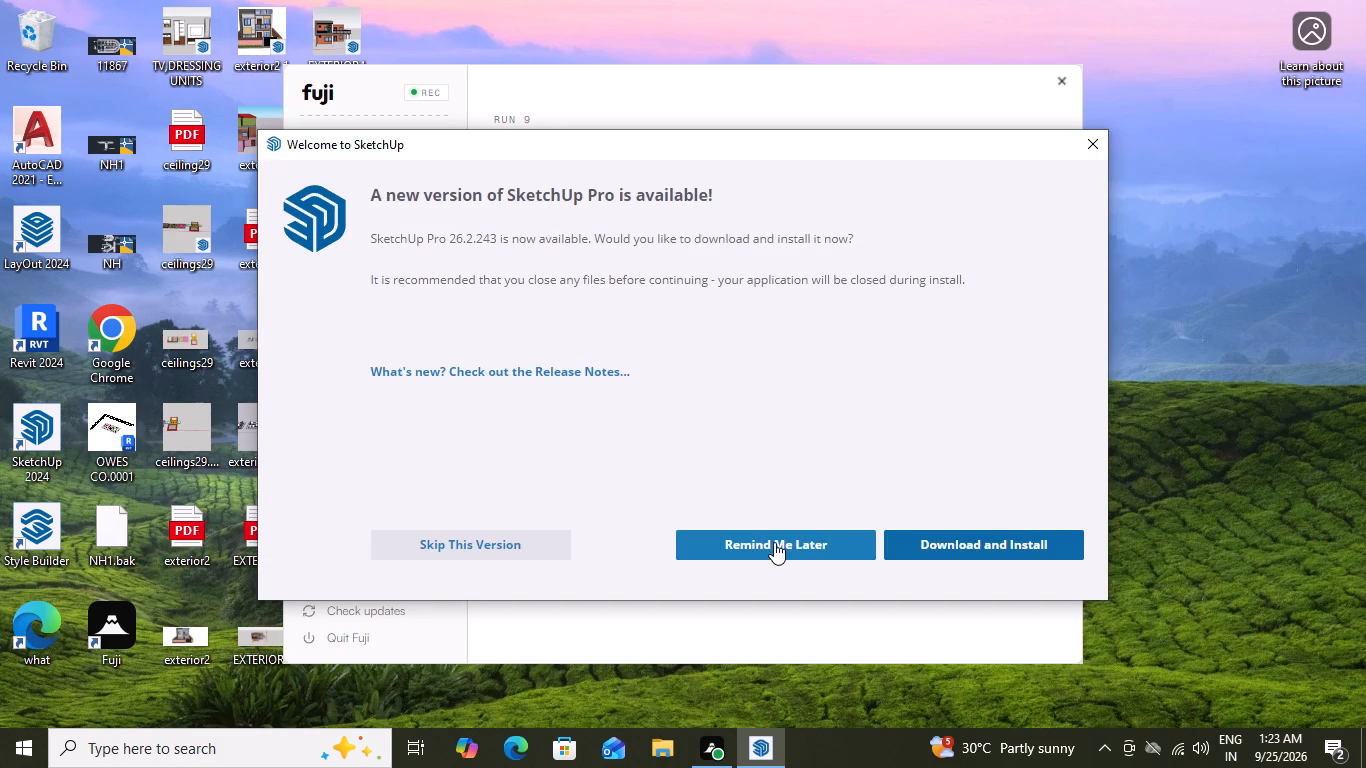
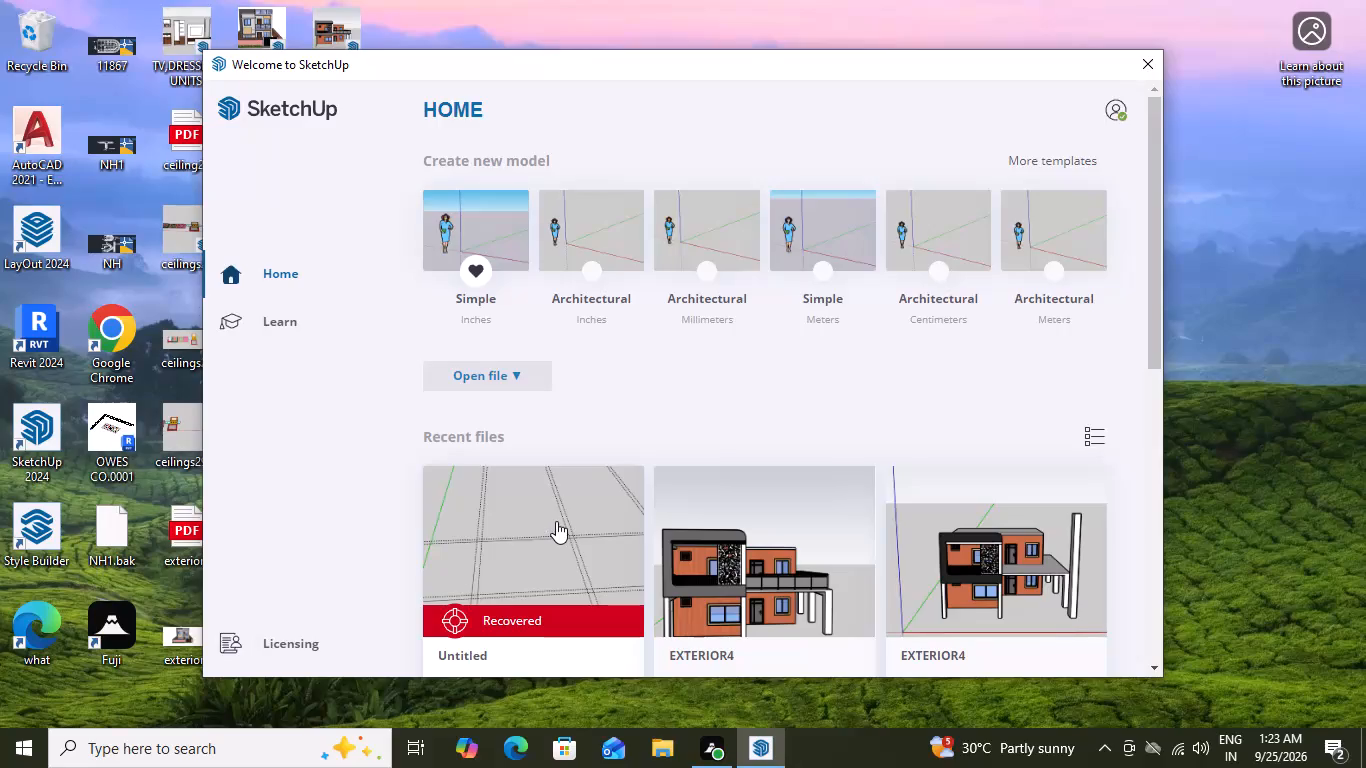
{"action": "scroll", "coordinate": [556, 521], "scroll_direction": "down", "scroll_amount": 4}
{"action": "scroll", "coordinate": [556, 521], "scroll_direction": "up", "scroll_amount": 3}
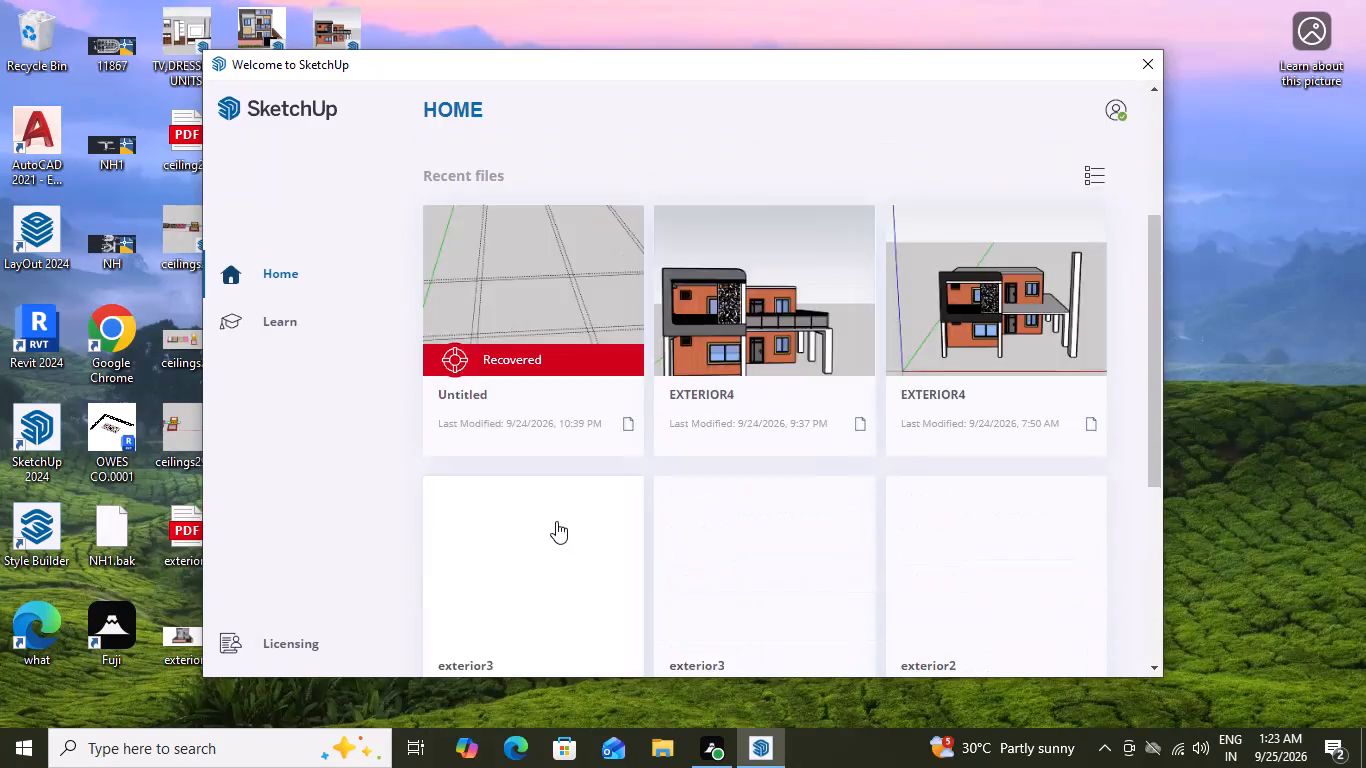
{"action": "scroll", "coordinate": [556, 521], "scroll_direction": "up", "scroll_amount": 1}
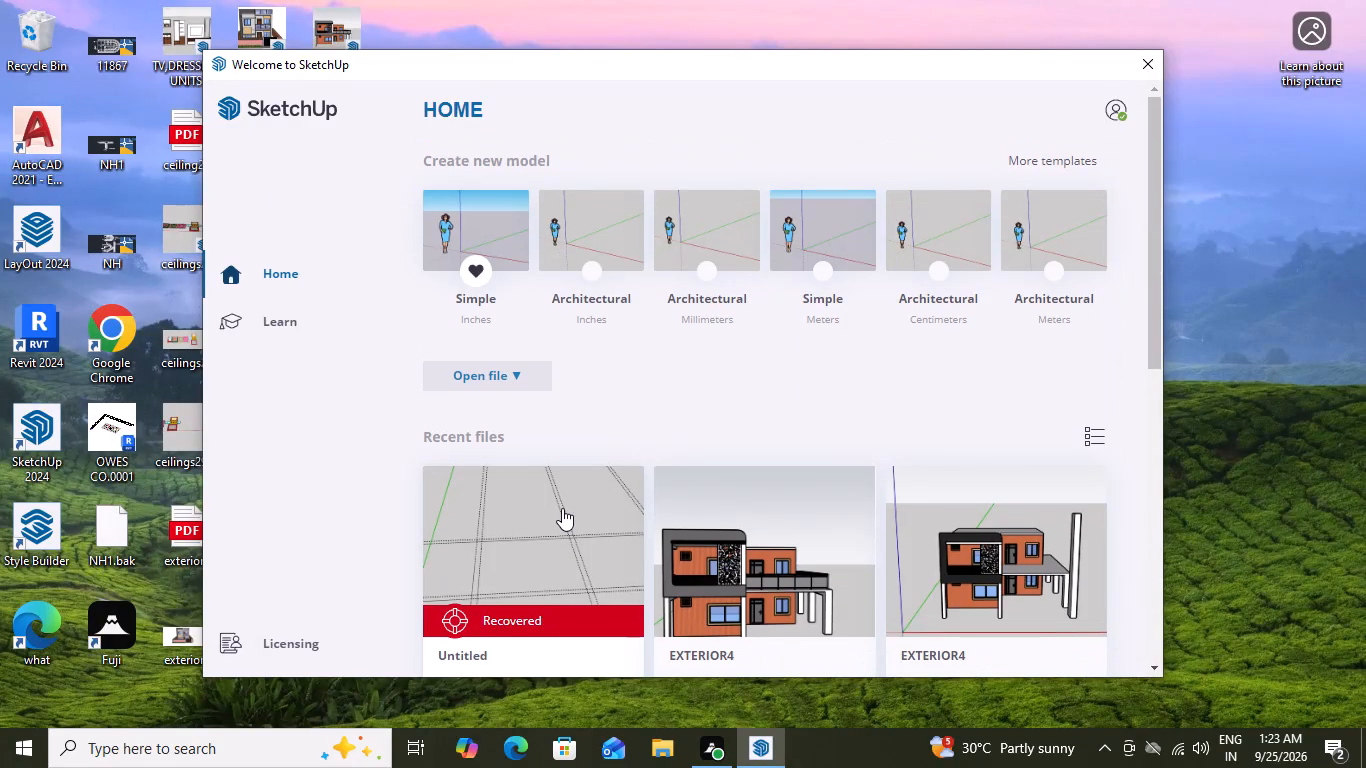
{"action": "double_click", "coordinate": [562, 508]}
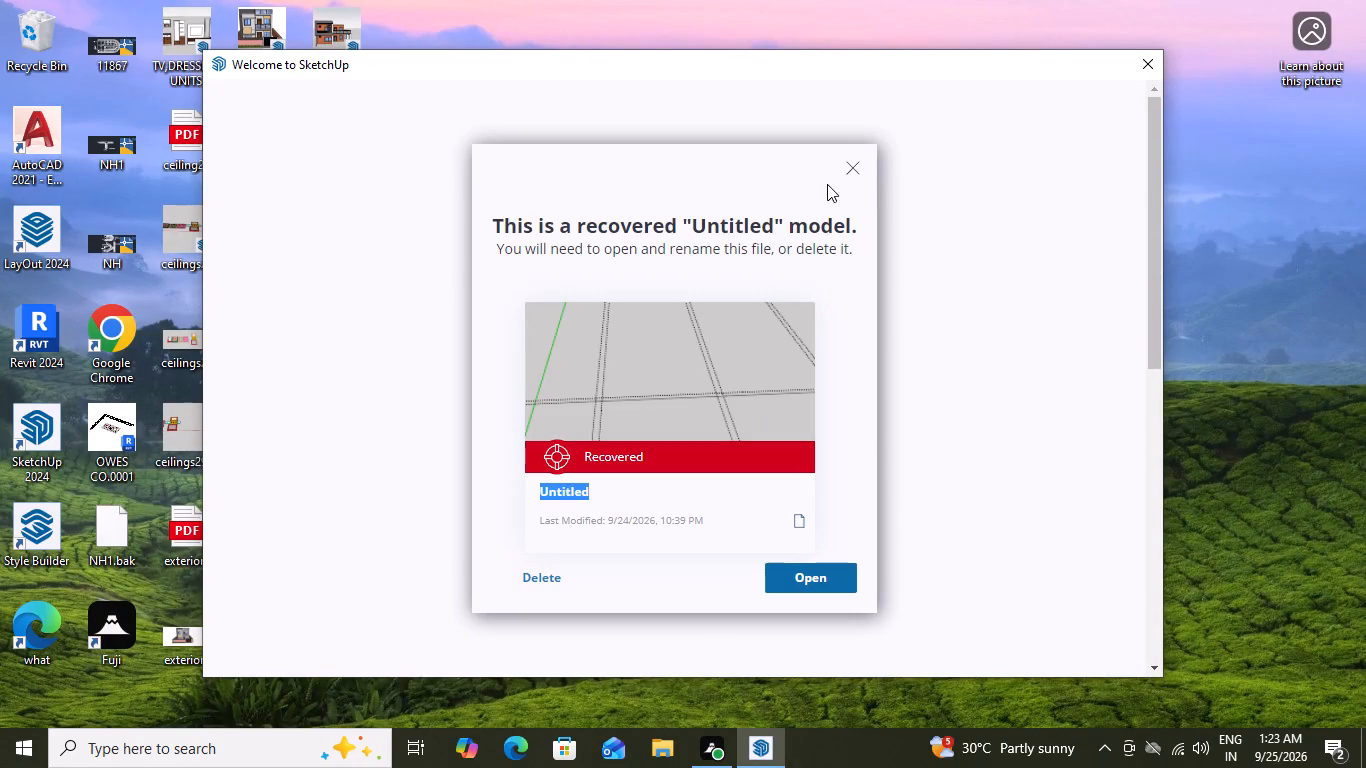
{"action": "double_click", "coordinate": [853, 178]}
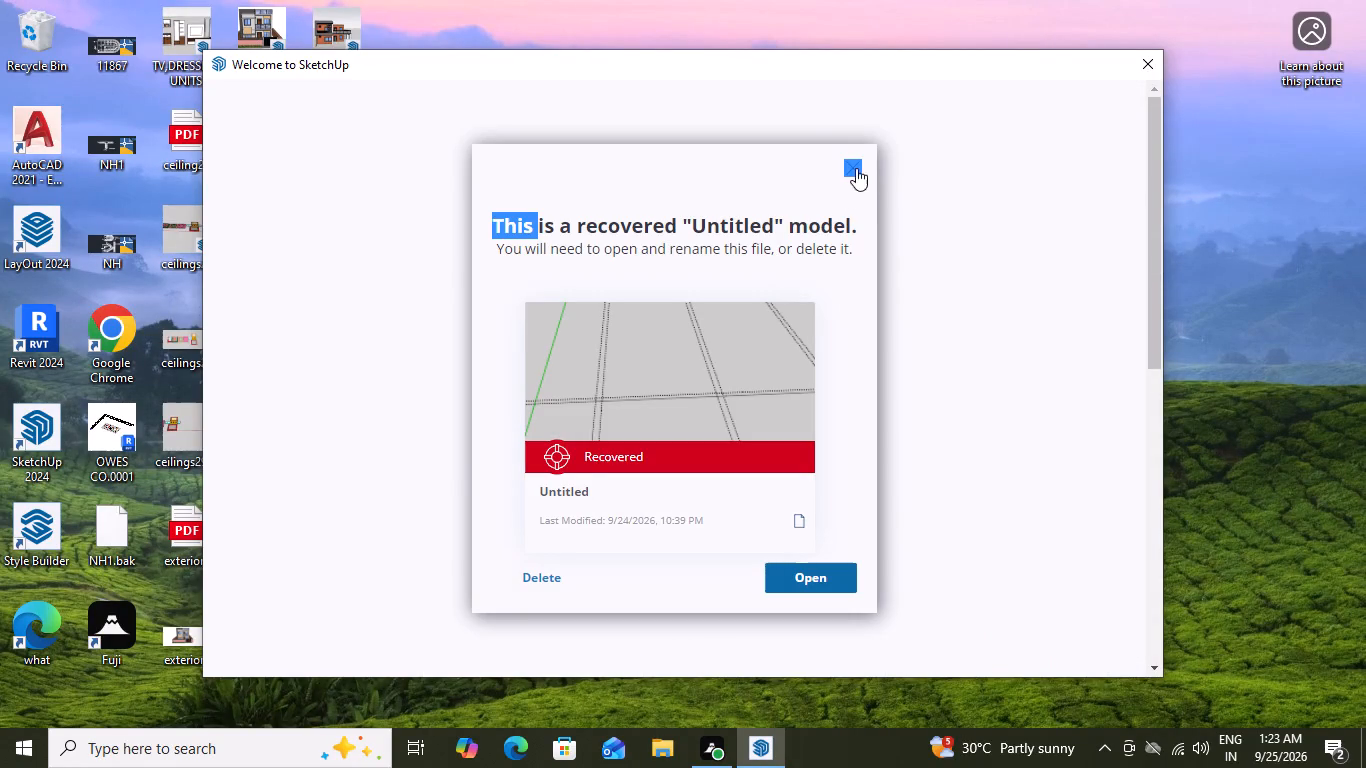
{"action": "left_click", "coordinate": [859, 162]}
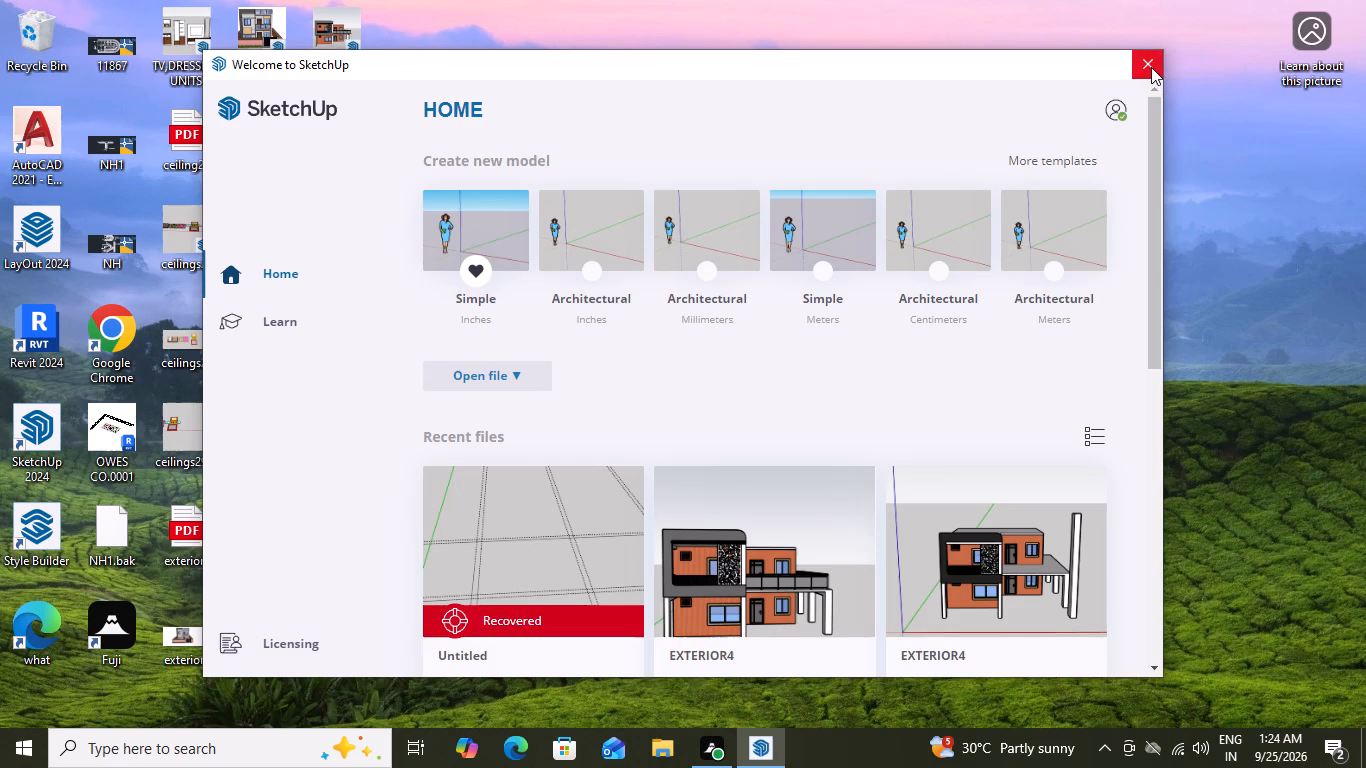
Look through the recent model files and their previews, from EXTERIOR4 down to the earlier exterior models.
{"action": "scroll", "coordinate": [724, 593], "scroll_direction": "down", "scroll_amount": 4}
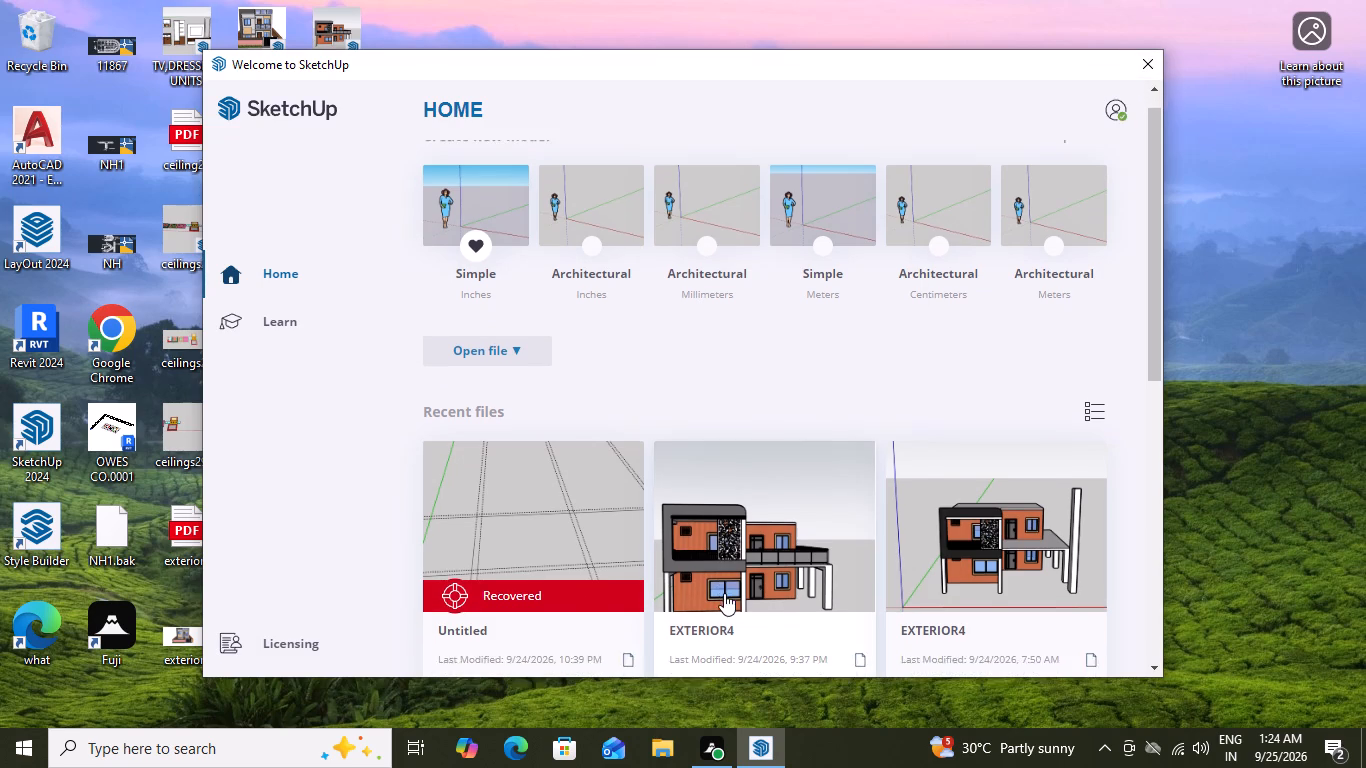
{"action": "scroll", "coordinate": [724, 593], "scroll_direction": "down", "scroll_amount": 5}
{"action": "scroll", "coordinate": [724, 593], "scroll_direction": "up", "scroll_amount": 4}
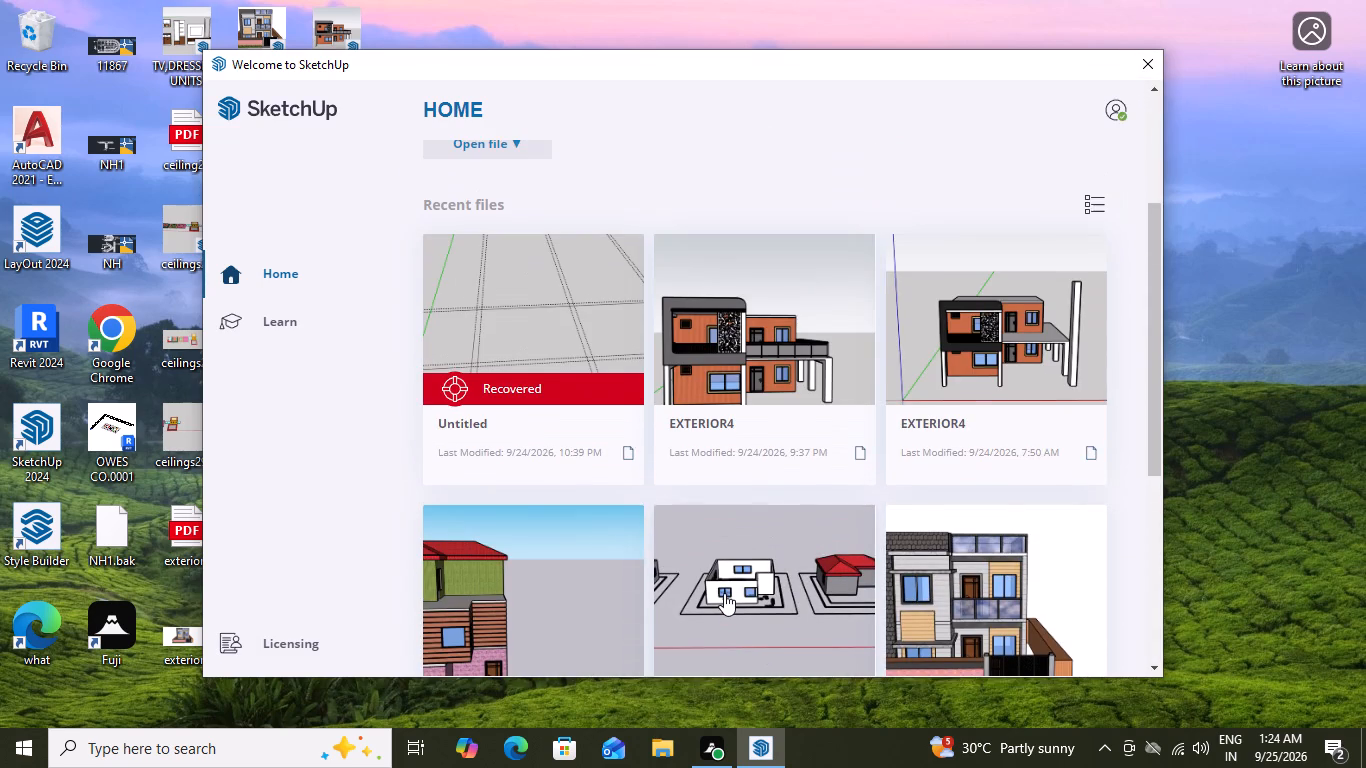
{"action": "scroll", "coordinate": [724, 593], "scroll_direction": "down", "scroll_amount": 3}
{"action": "scroll", "coordinate": [724, 593], "scroll_direction": "up", "scroll_amount": 8}
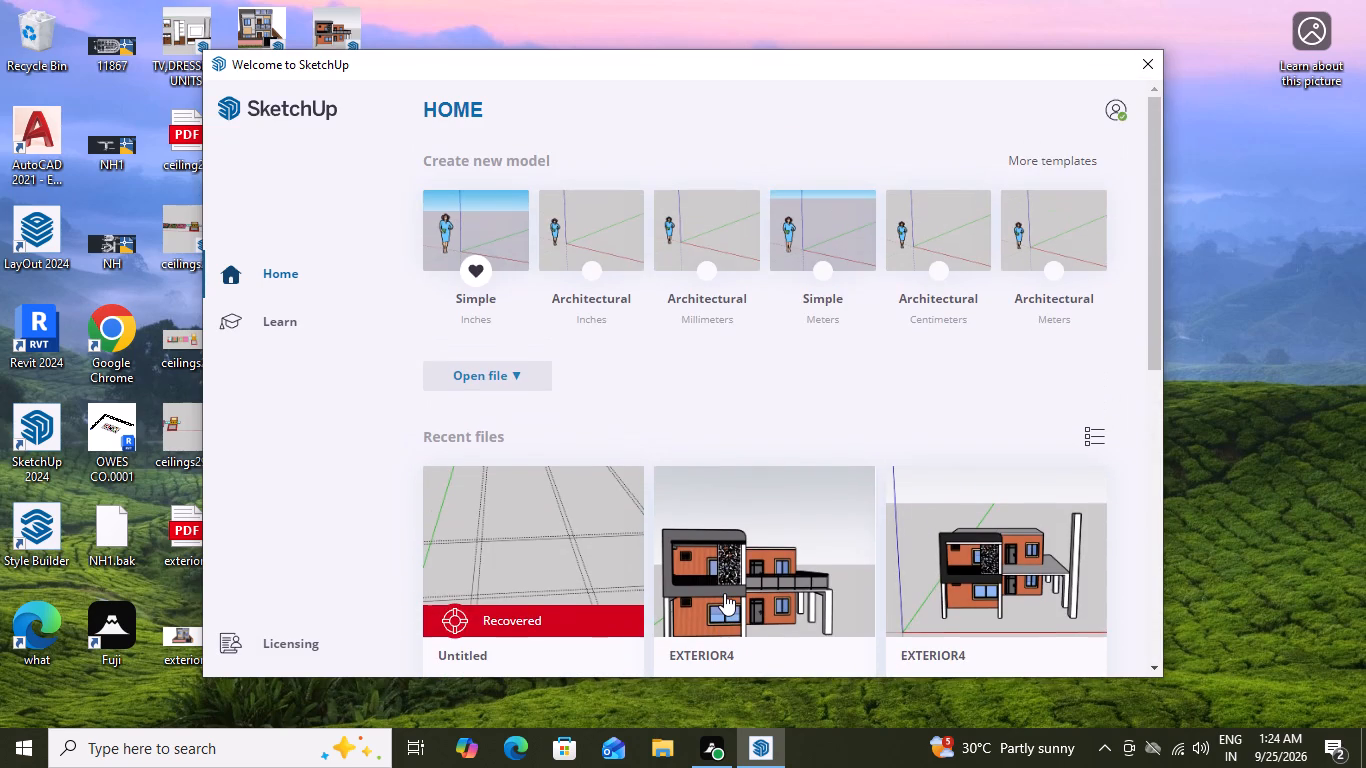
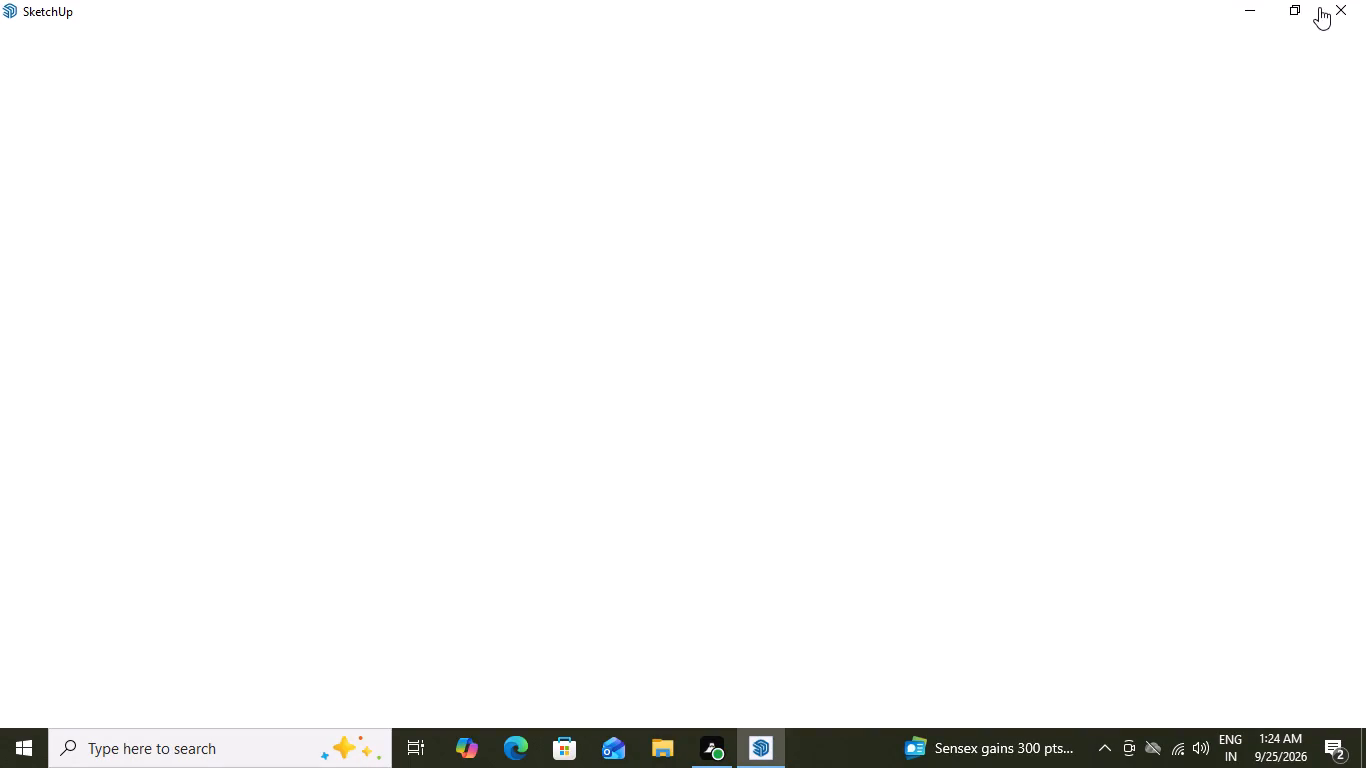
Close the blank SketchUp window.
{"action": "left_click", "coordinate": [1344, 6]}
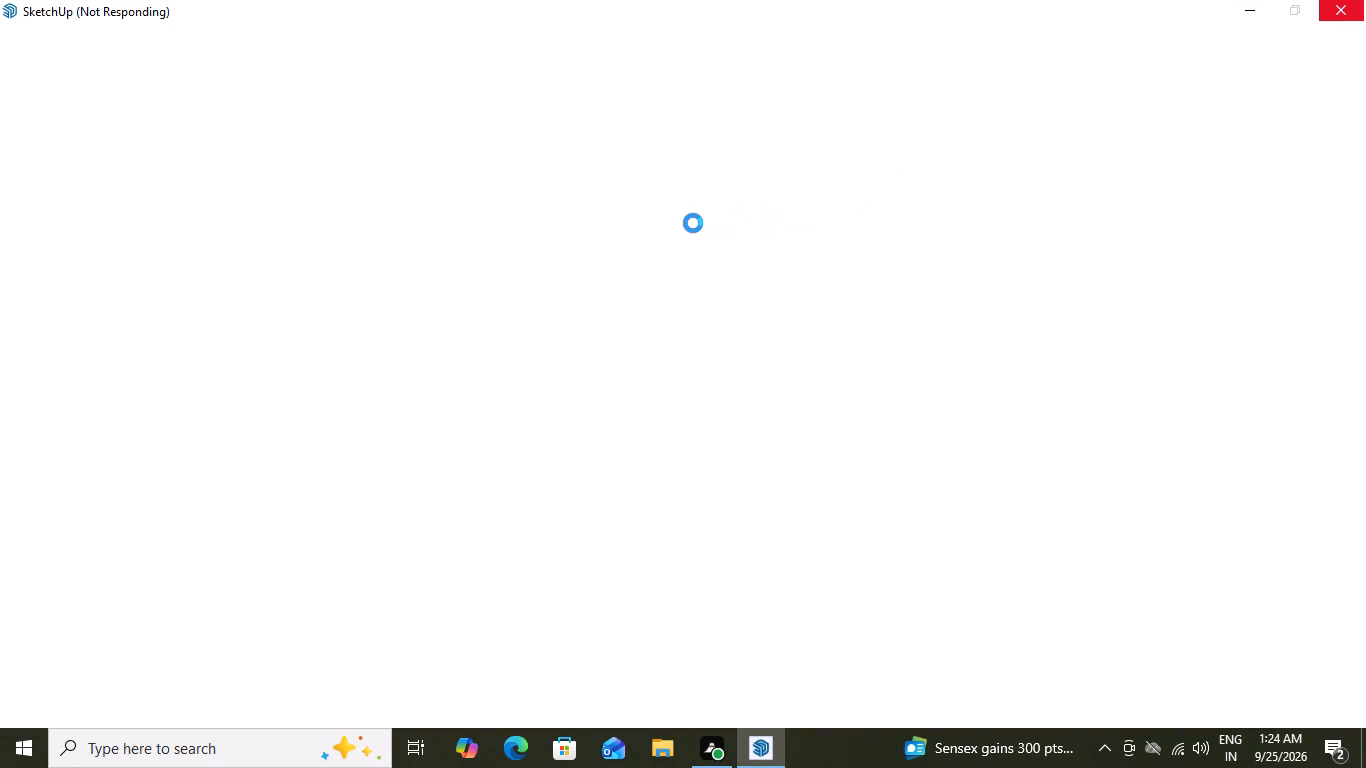
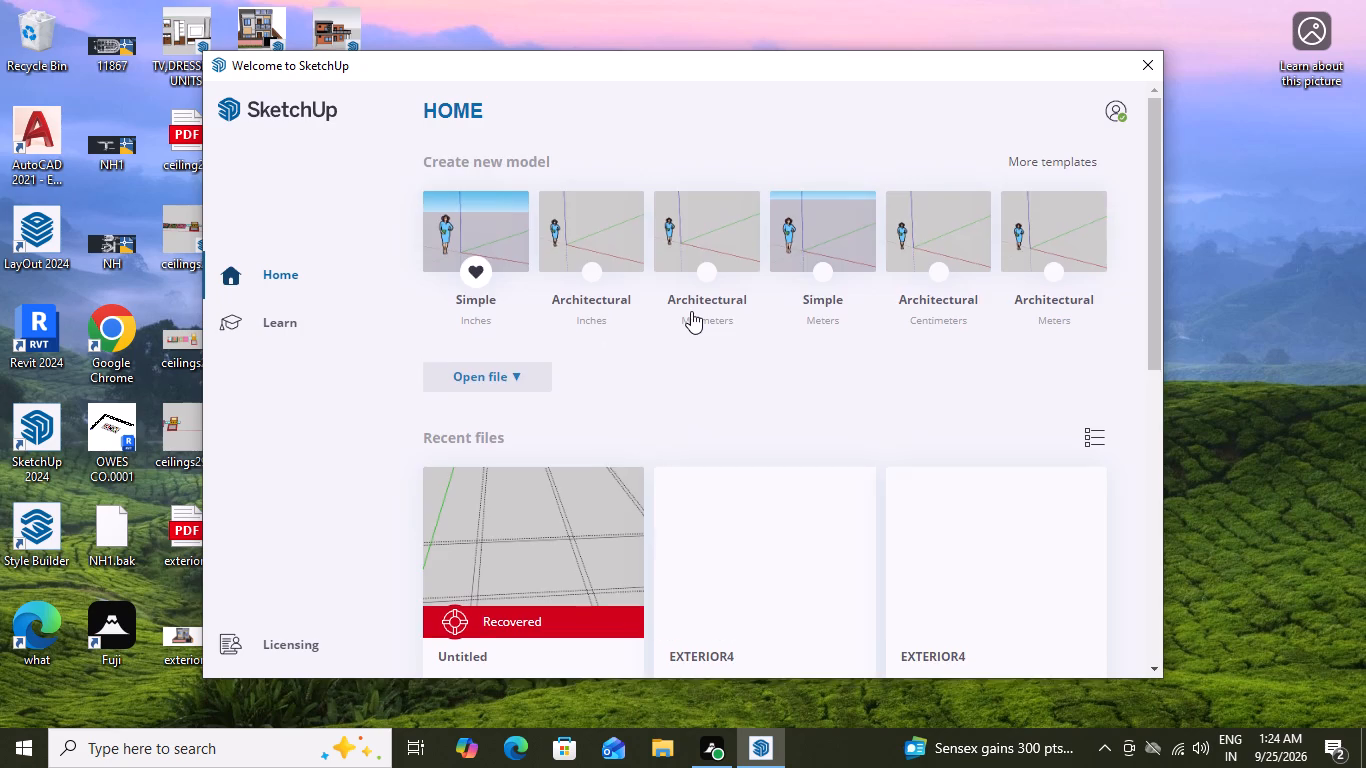
Look through the recent files, then browse the SketchUp models stored in the device's Documents folder.
{"action": "scroll", "coordinate": [691, 311], "scroll_direction": "down", "scroll_amount": 11}
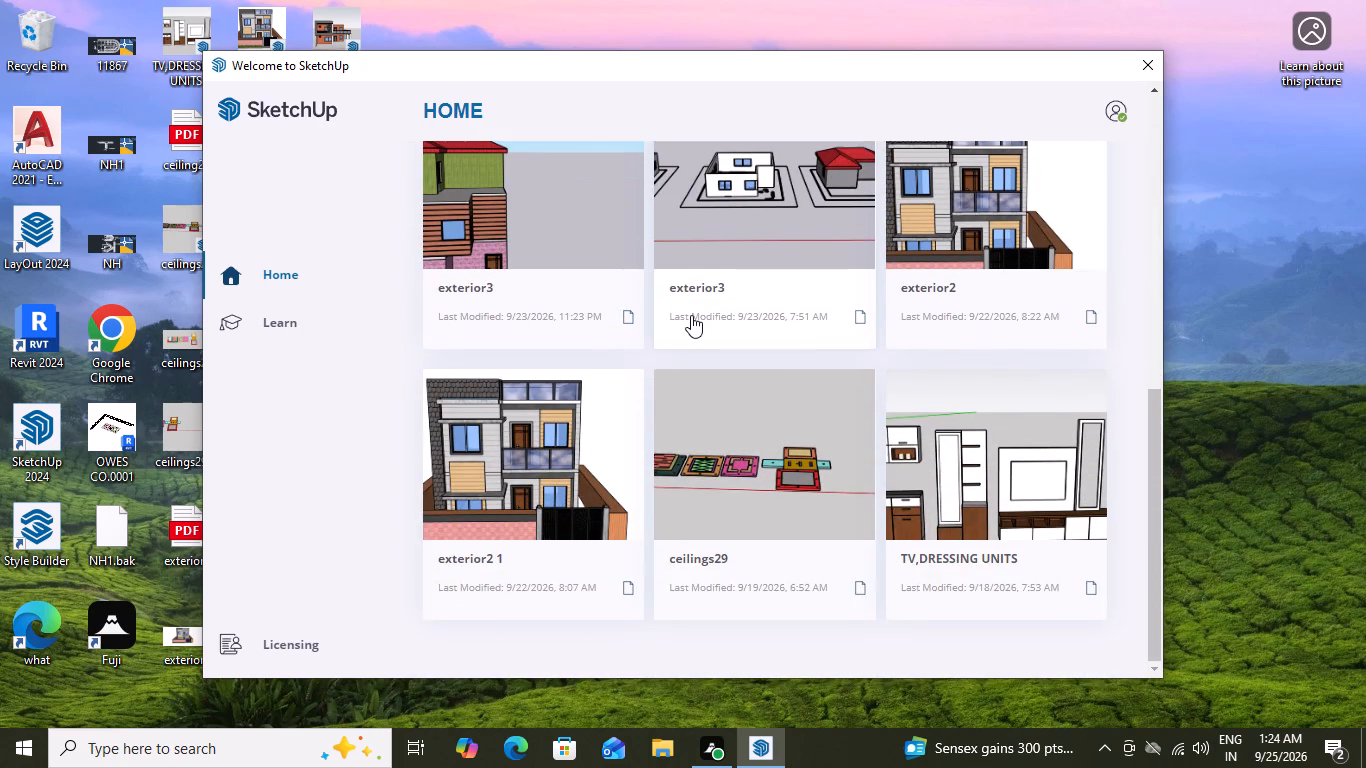
{"action": "scroll", "coordinate": [691, 315], "scroll_direction": "down", "scroll_amount": 2}
{"action": "scroll", "coordinate": [691, 315], "scroll_direction": "up", "scroll_amount": 12}
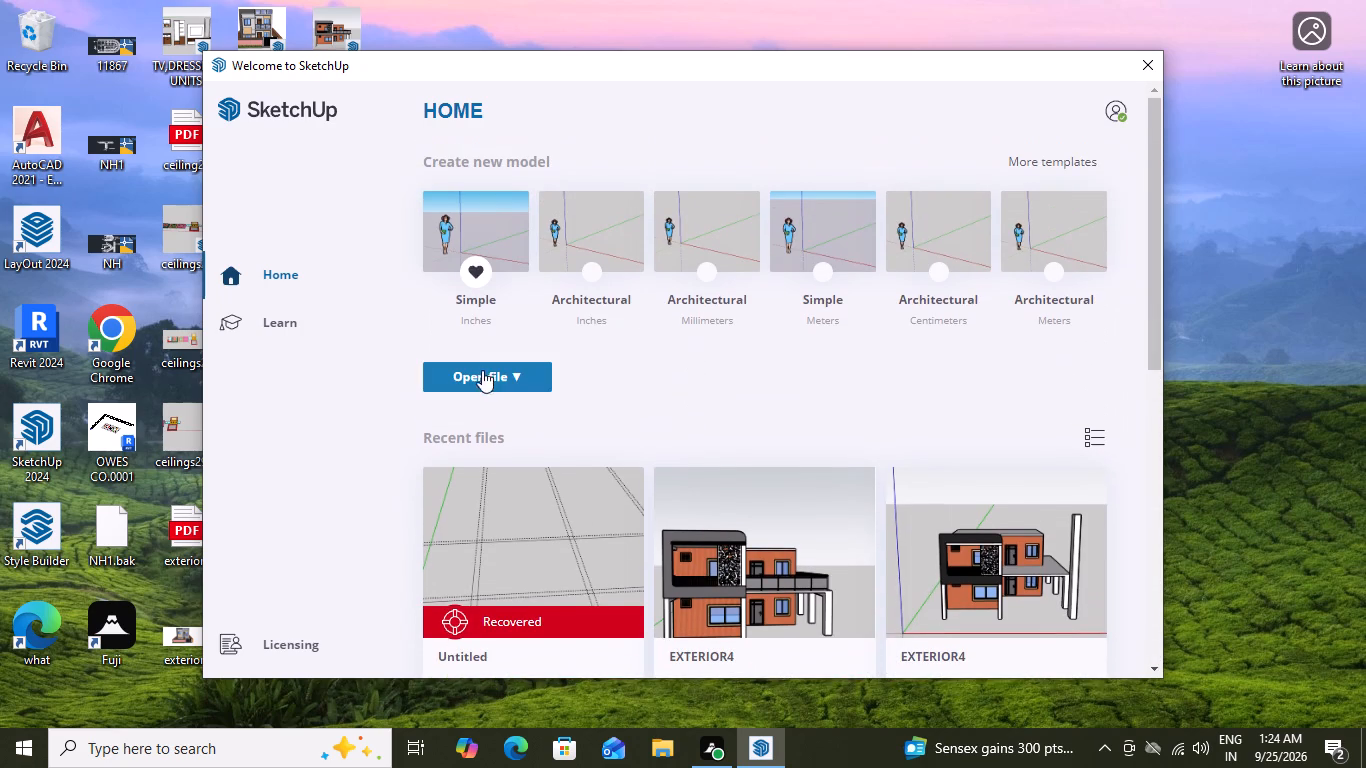
{"action": "left_click", "coordinate": [520, 373]}
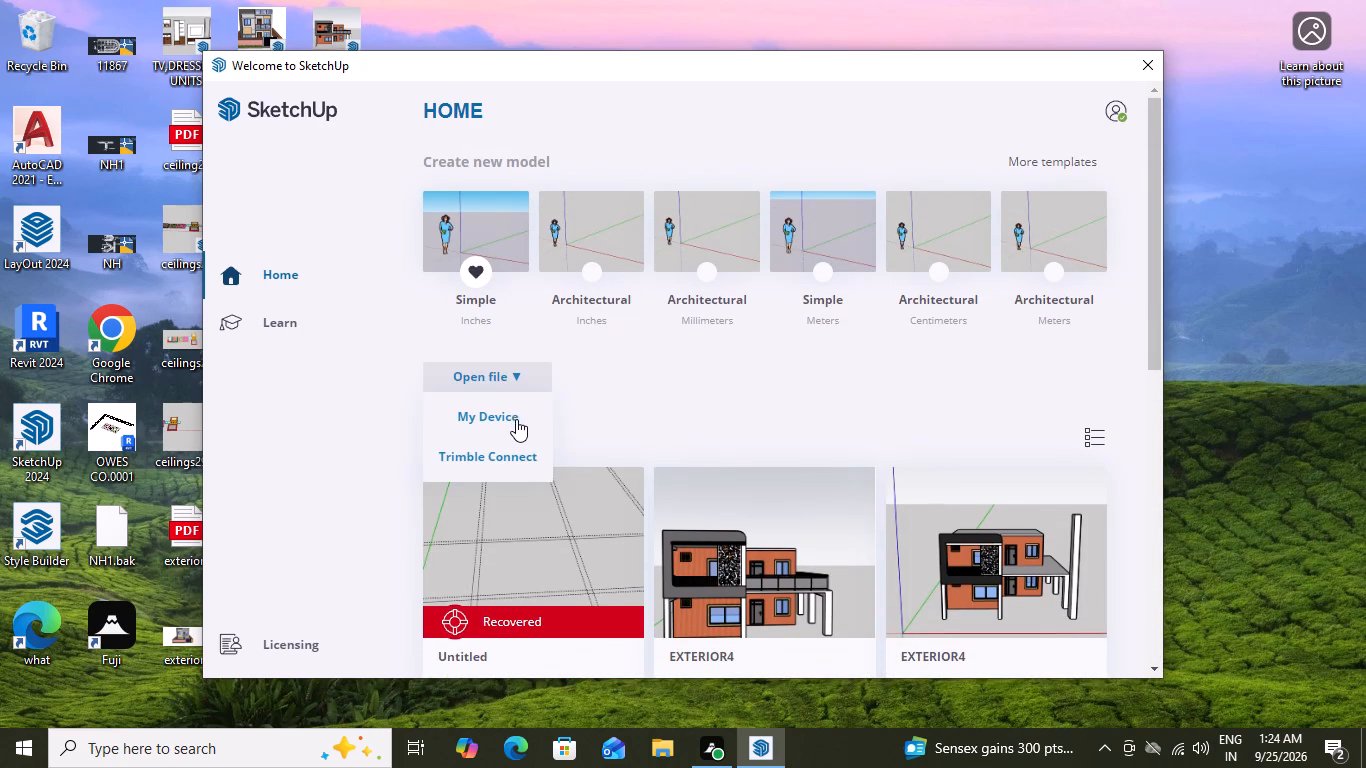
{"action": "left_click", "coordinate": [516, 420]}
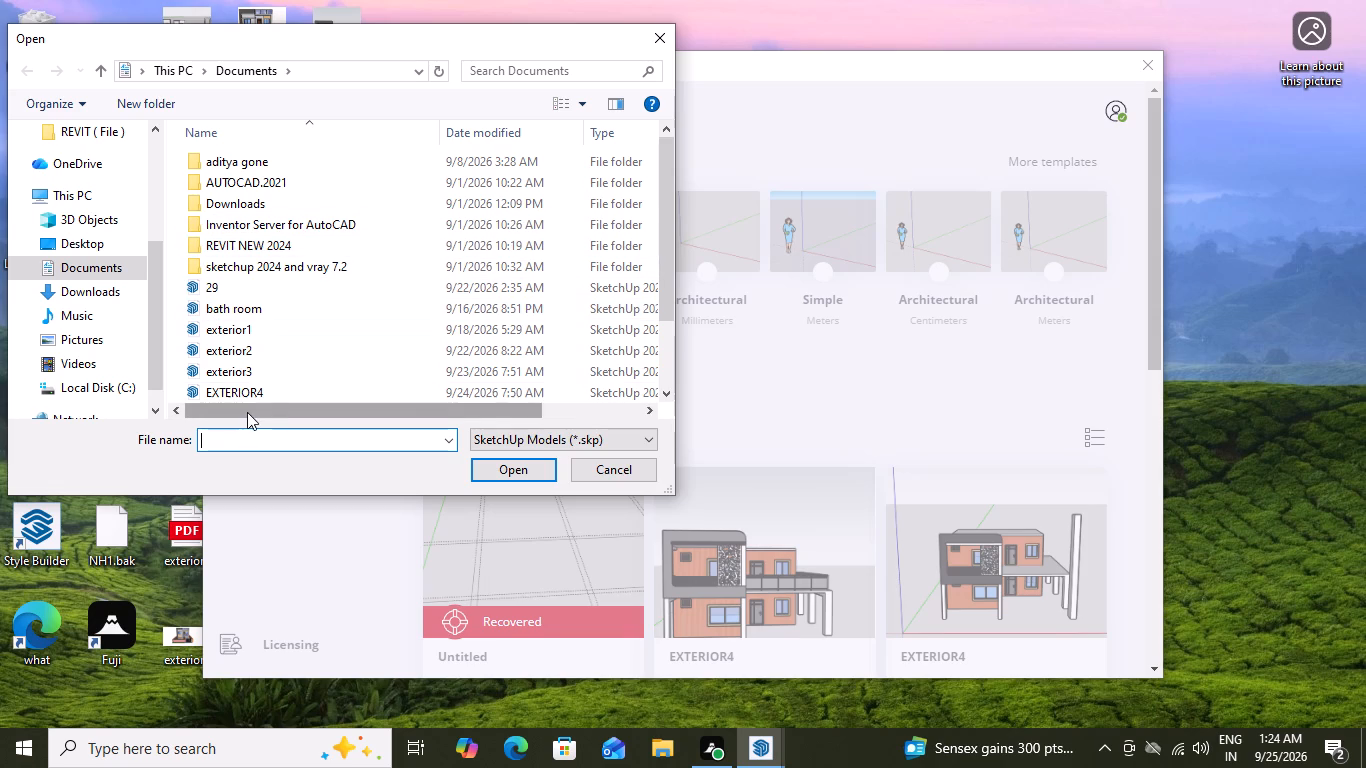
{"action": "scroll", "coordinate": [357, 350], "scroll_direction": "down", "scroll_amount": 2}
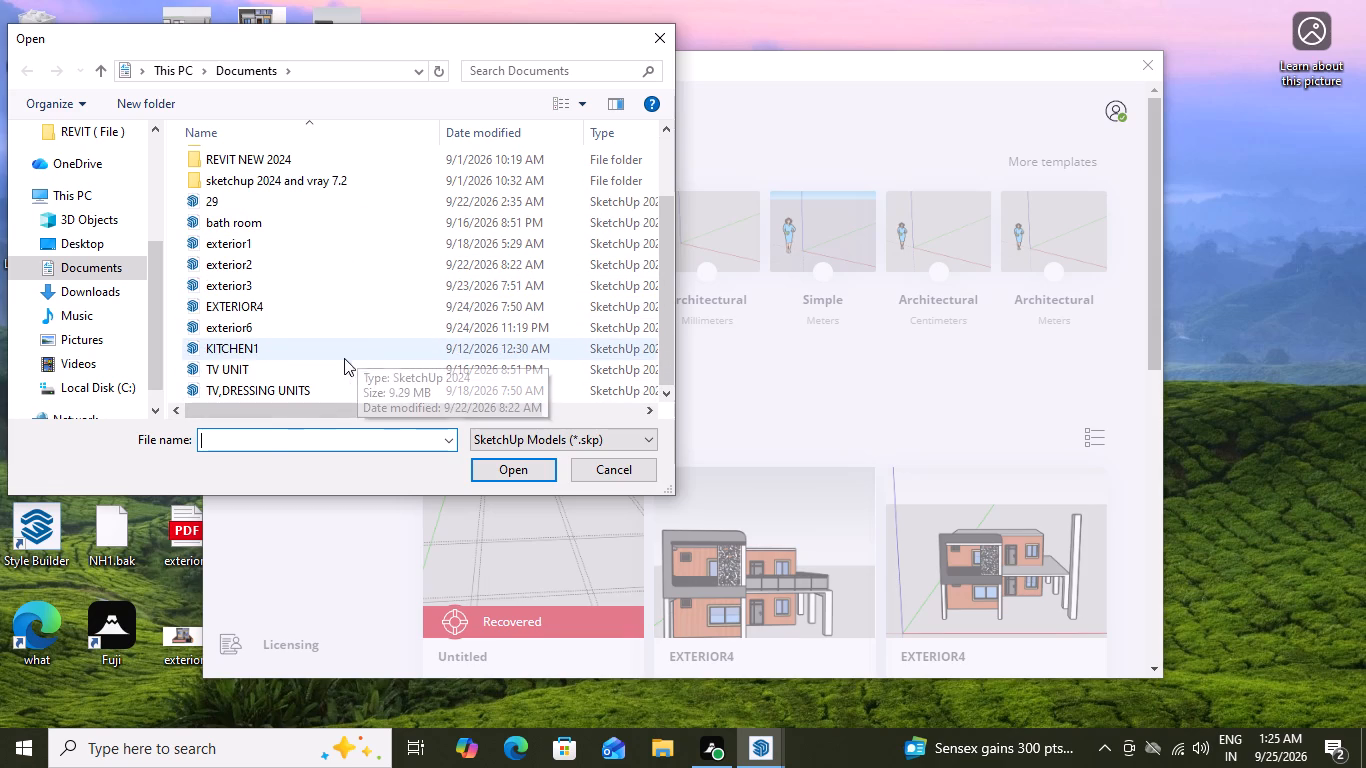
Search for a model whose file name starts with exter, checking the Documents and Desktop folders.
{"action": "double_click", "coordinate": [210, 432]}
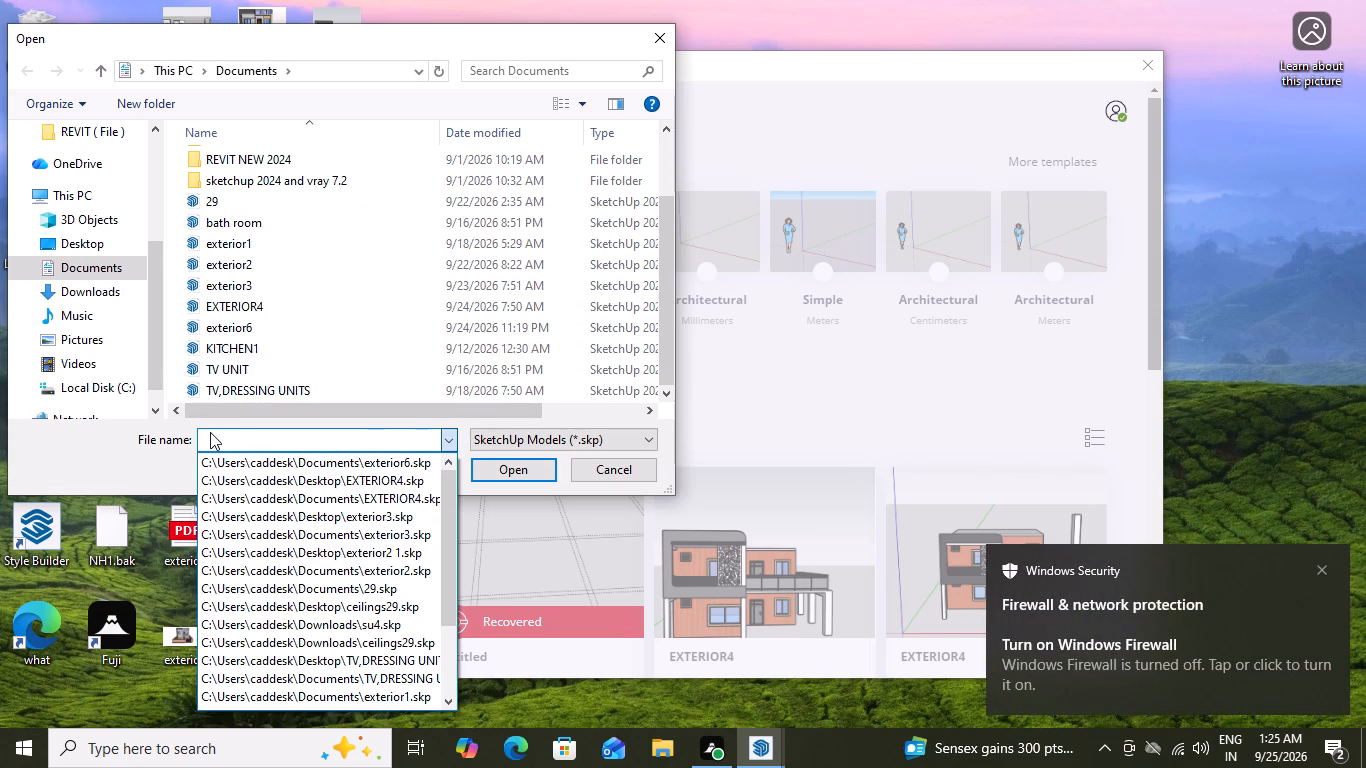
{"action": "type", "text": "ex"}
{"action": "type", "text": "te"}
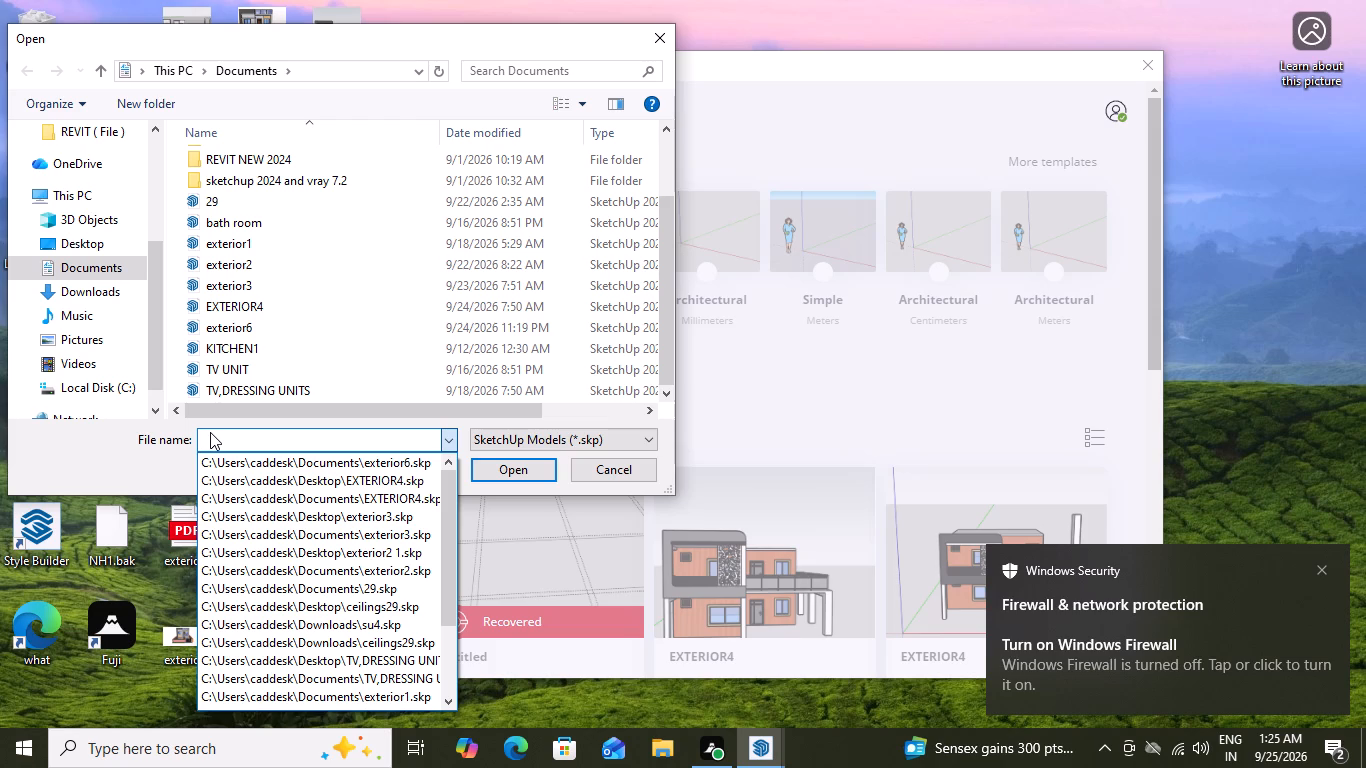
{"action": "left_click", "coordinate": [288, 429]}
{"action": "type", "text": "ex"}
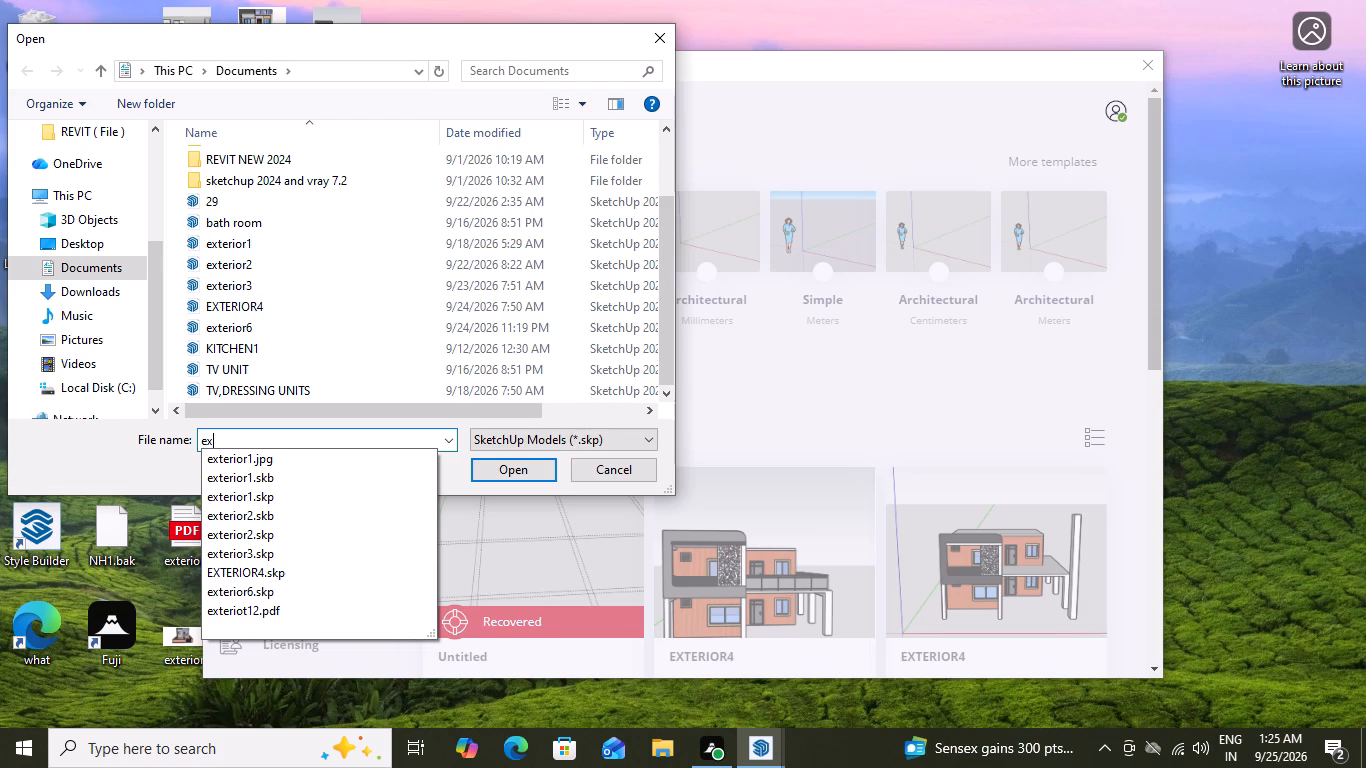
{"action": "type", "text": "ter"}
{"action": "double_click", "coordinate": [106, 245]}
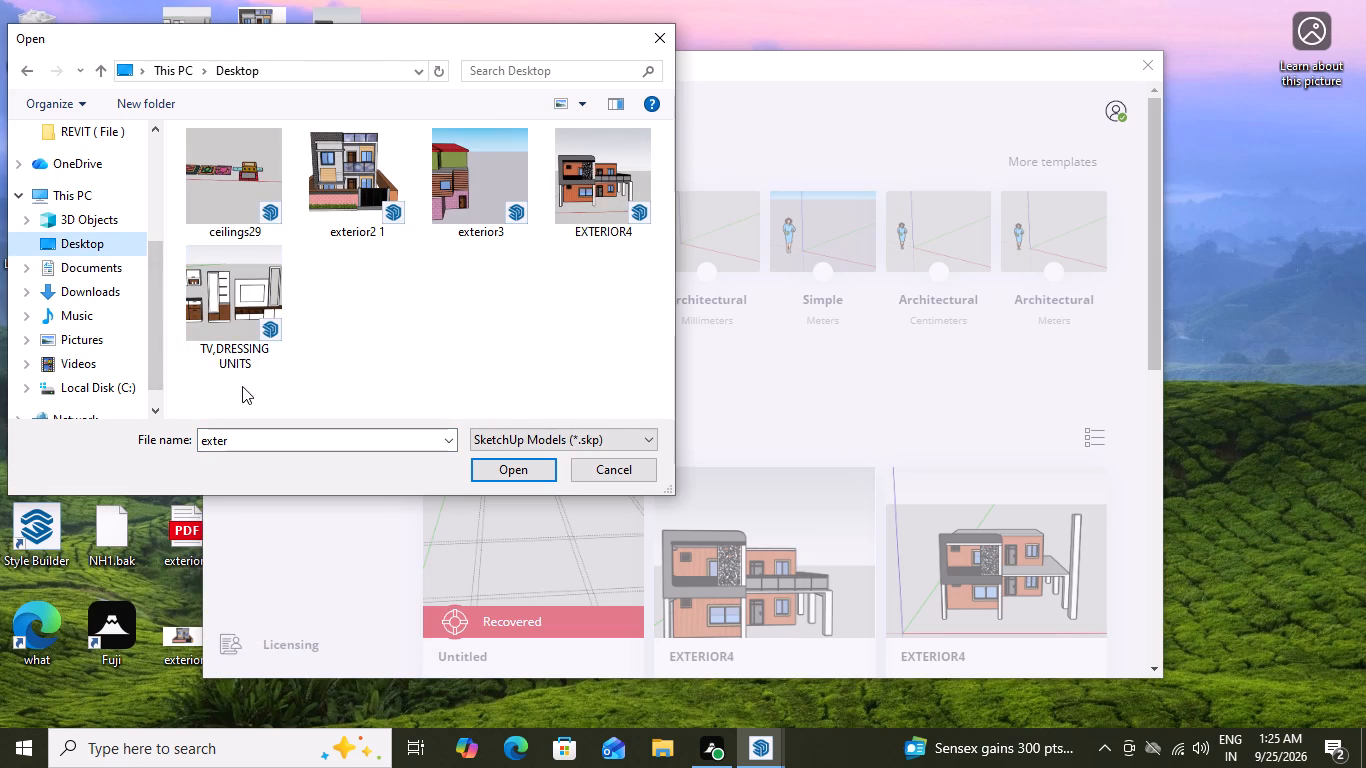
{"action": "left_click", "coordinate": [76, 265]}
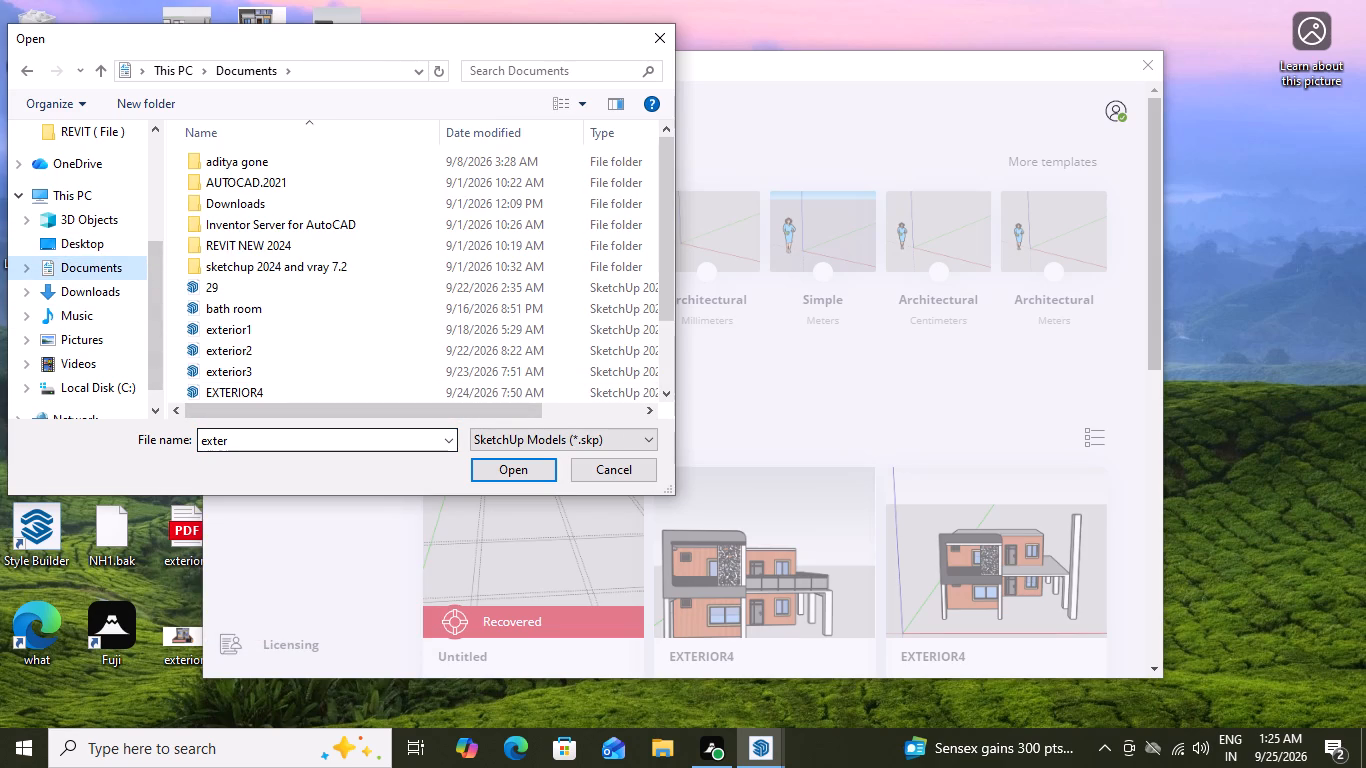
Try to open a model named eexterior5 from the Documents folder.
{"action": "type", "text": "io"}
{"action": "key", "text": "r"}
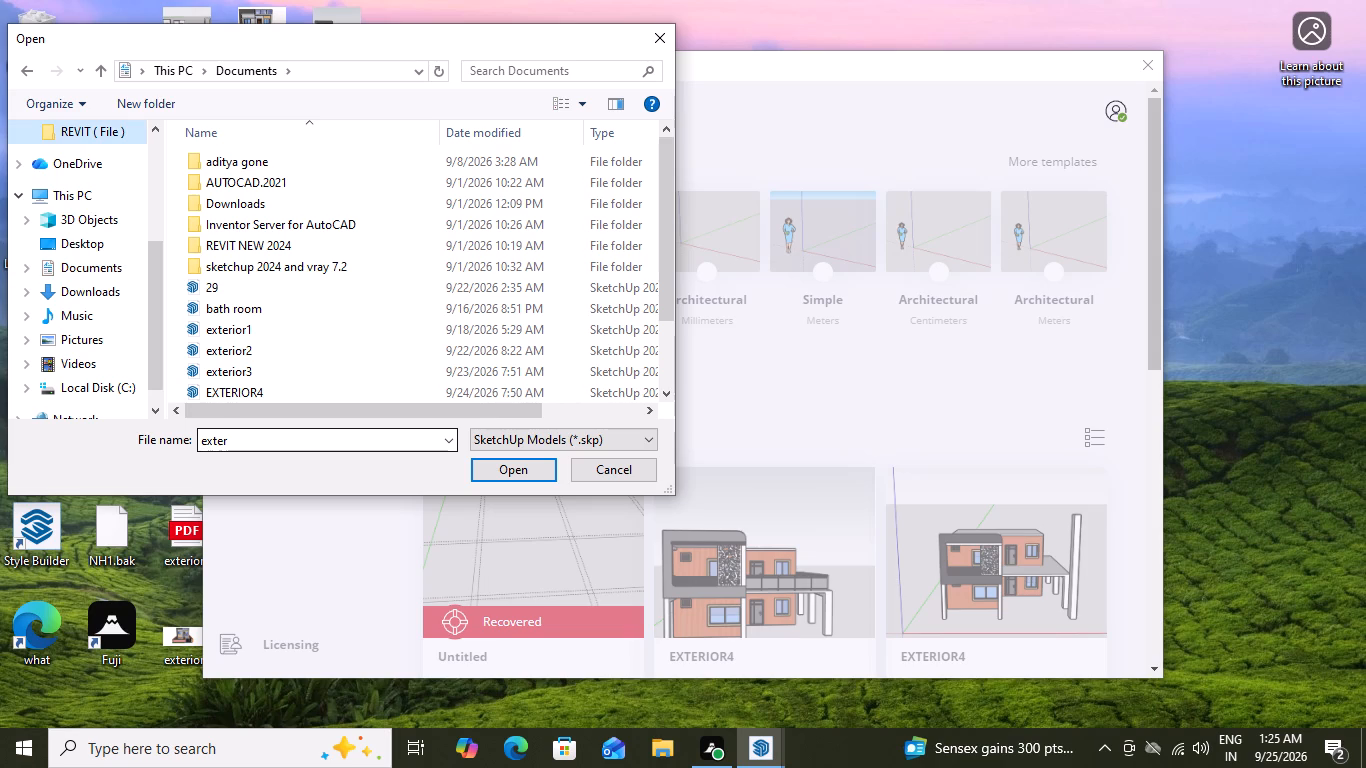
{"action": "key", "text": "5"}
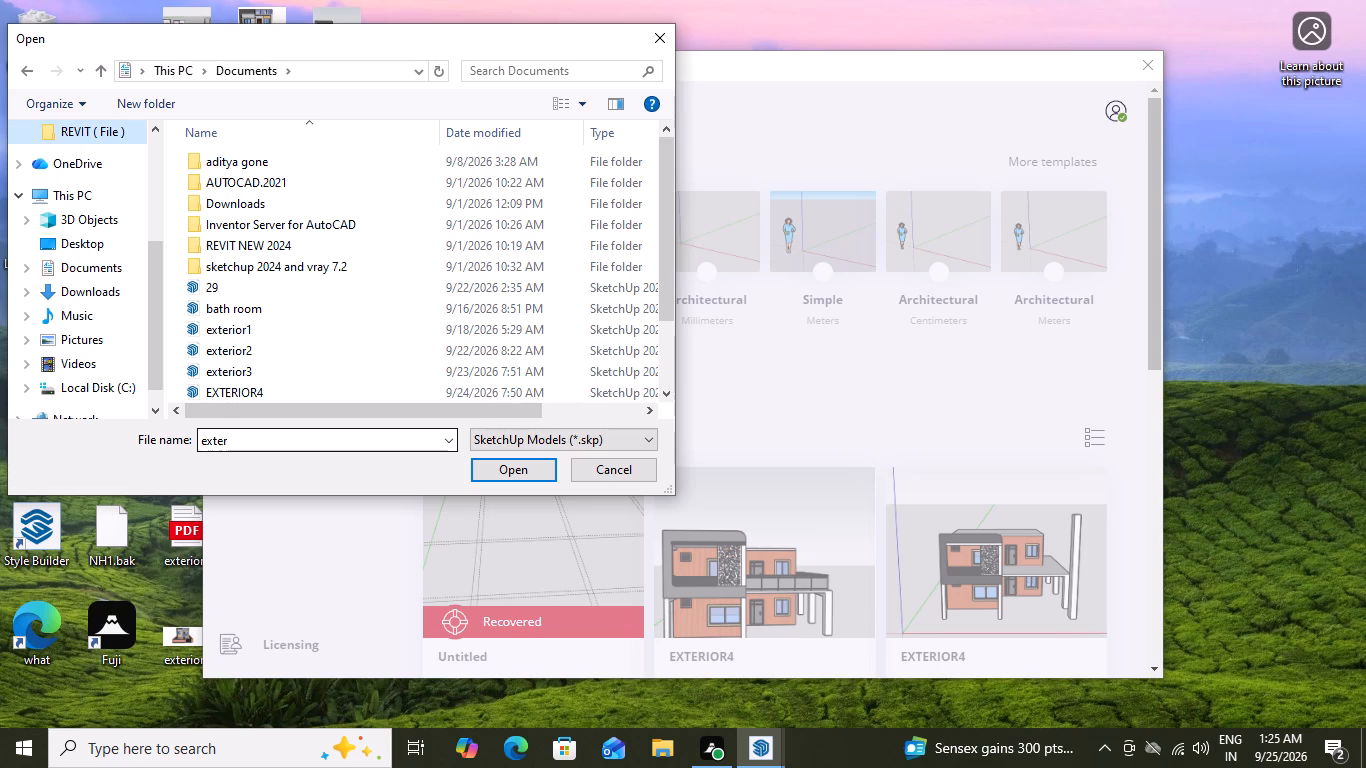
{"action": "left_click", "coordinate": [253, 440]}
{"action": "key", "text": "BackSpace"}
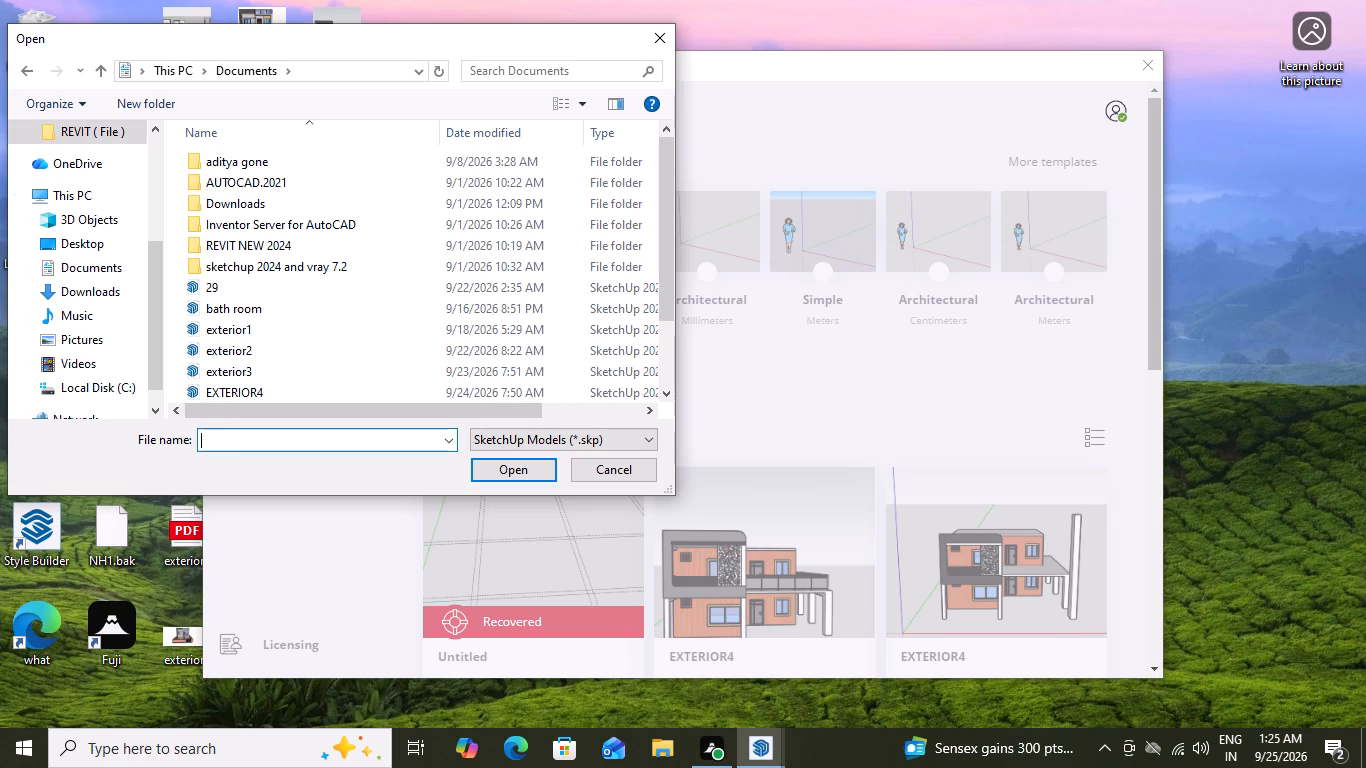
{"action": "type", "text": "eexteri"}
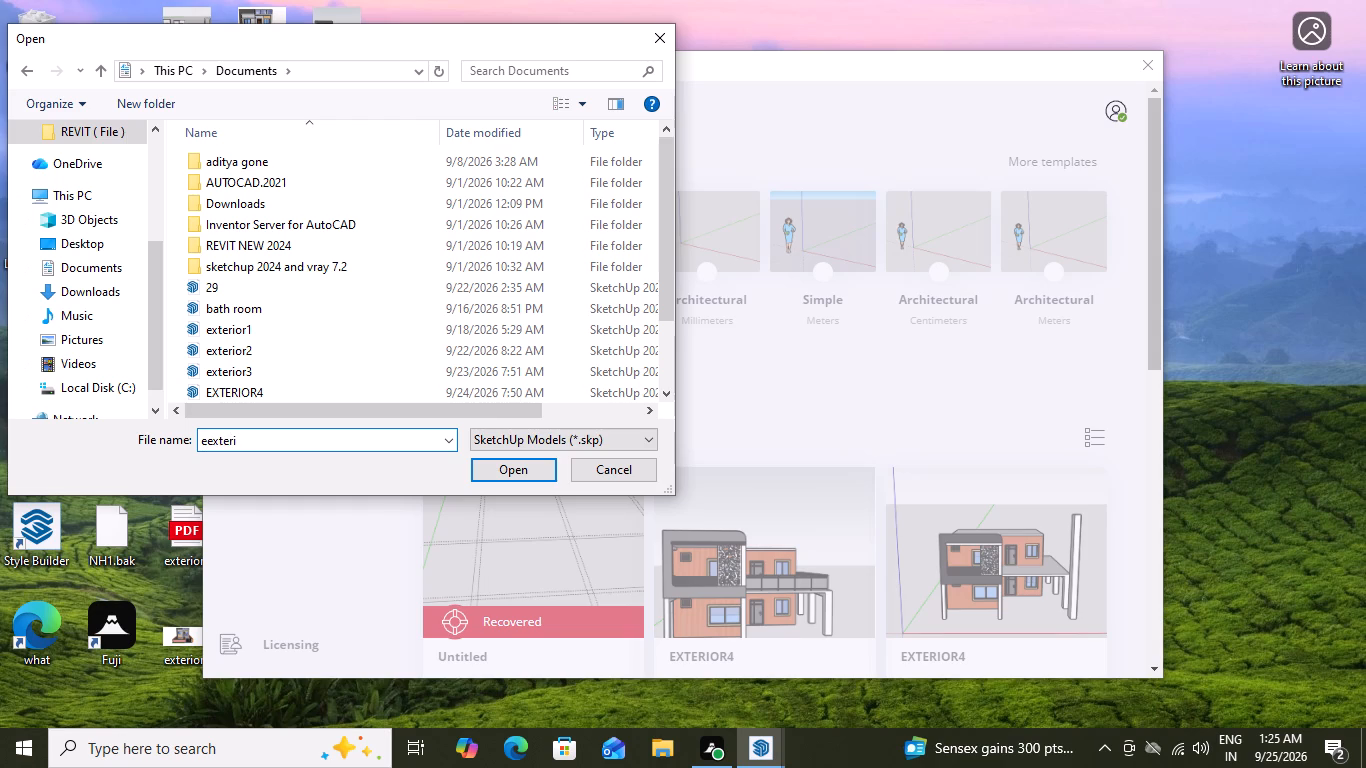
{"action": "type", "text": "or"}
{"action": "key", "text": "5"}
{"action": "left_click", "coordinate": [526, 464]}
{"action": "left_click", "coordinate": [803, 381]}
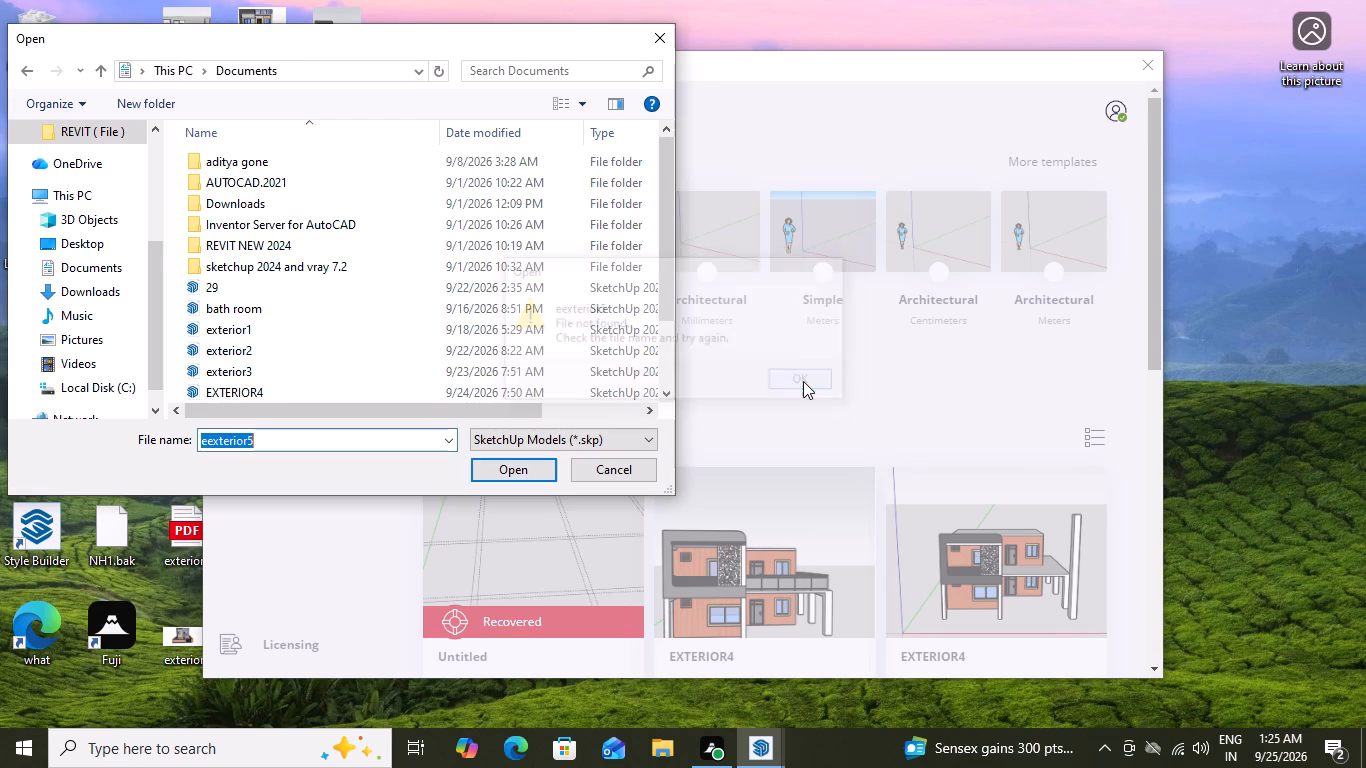
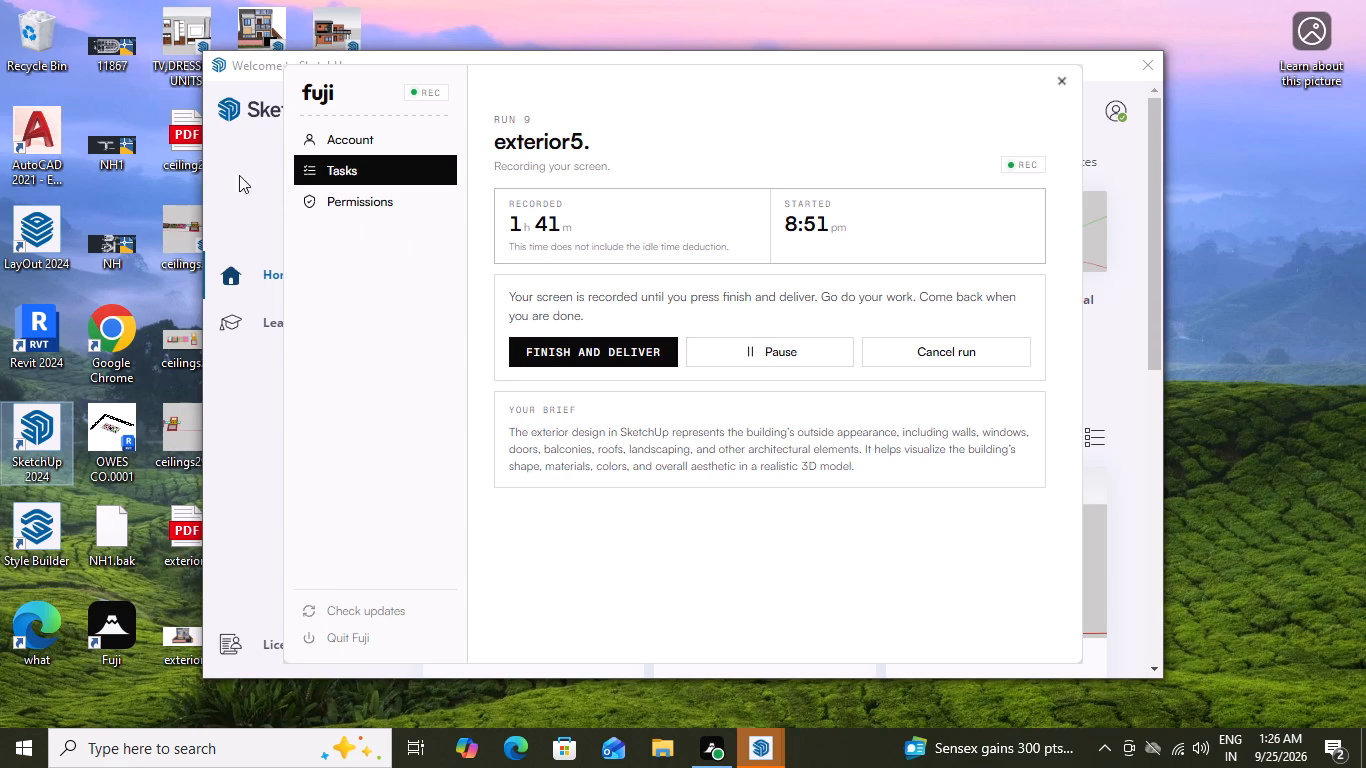
Close the duplicate Welcome to SketchUp windows and bring the one remaining to the front.
{"action": "left_click", "coordinate": [765, 747]}
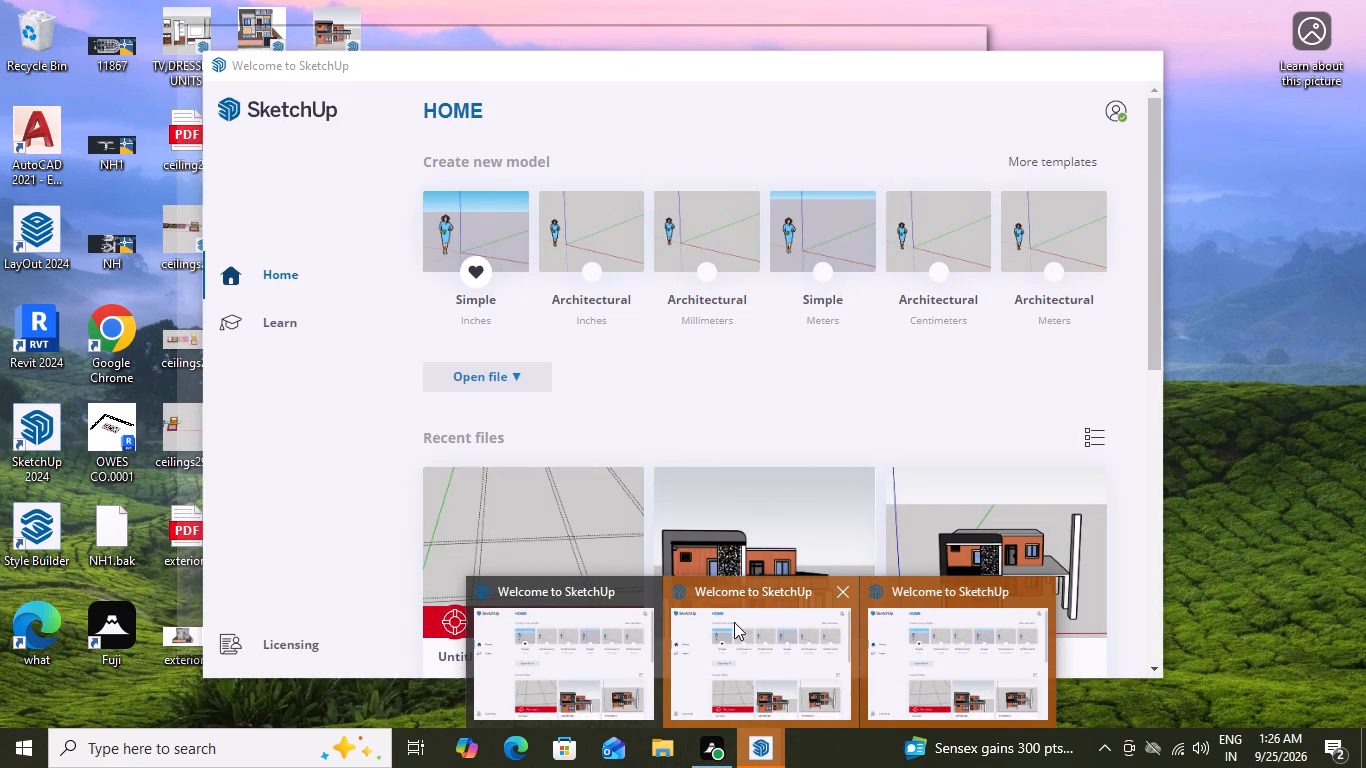
{"action": "left_click", "coordinate": [848, 586]}
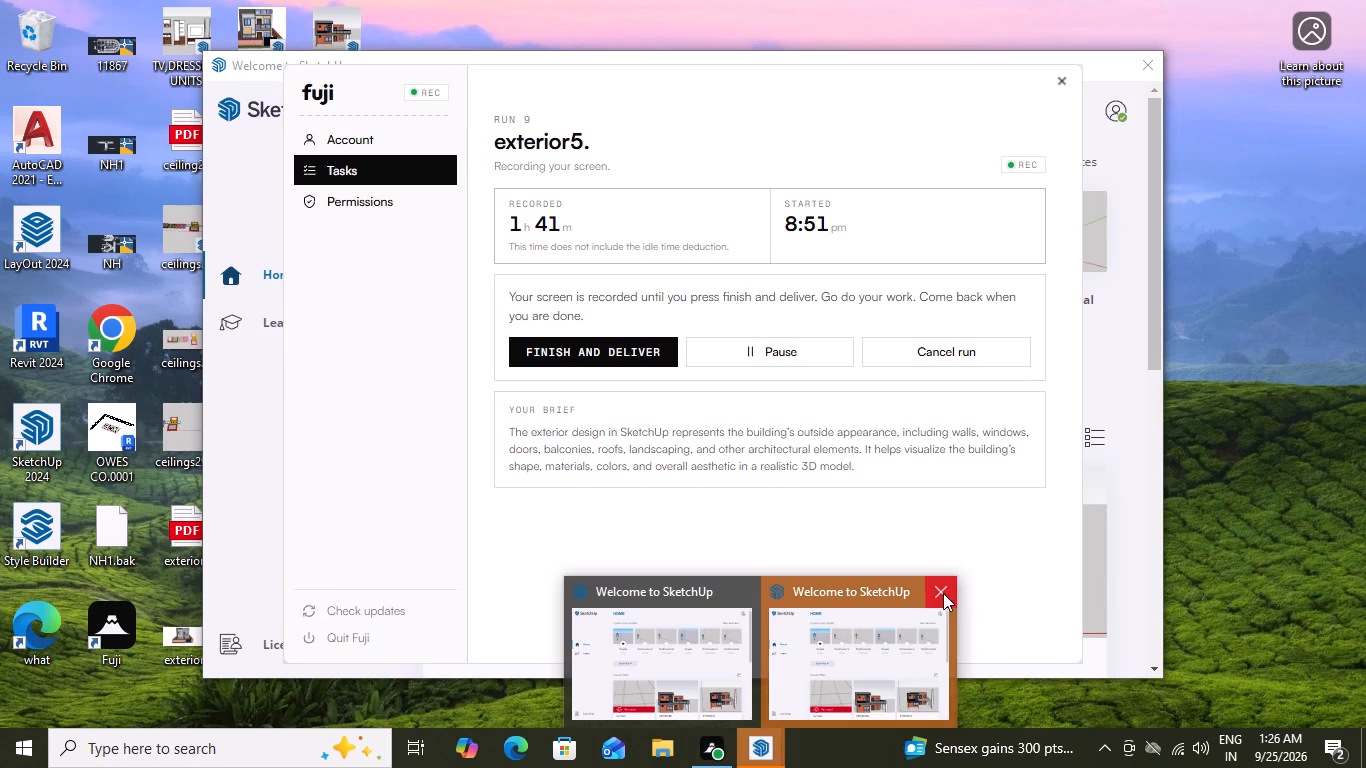
{"action": "double_click", "coordinate": [940, 585]}
{"action": "left_click", "coordinate": [785, 654]}
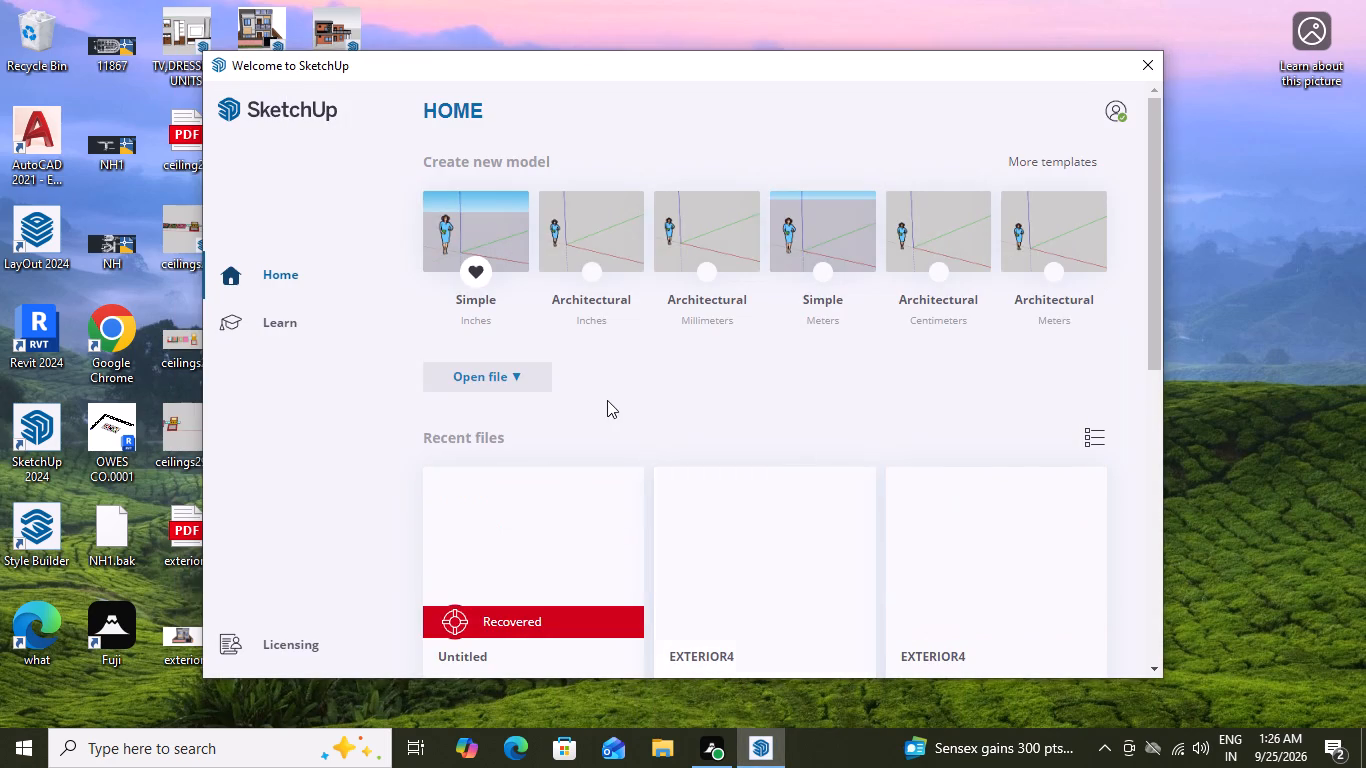
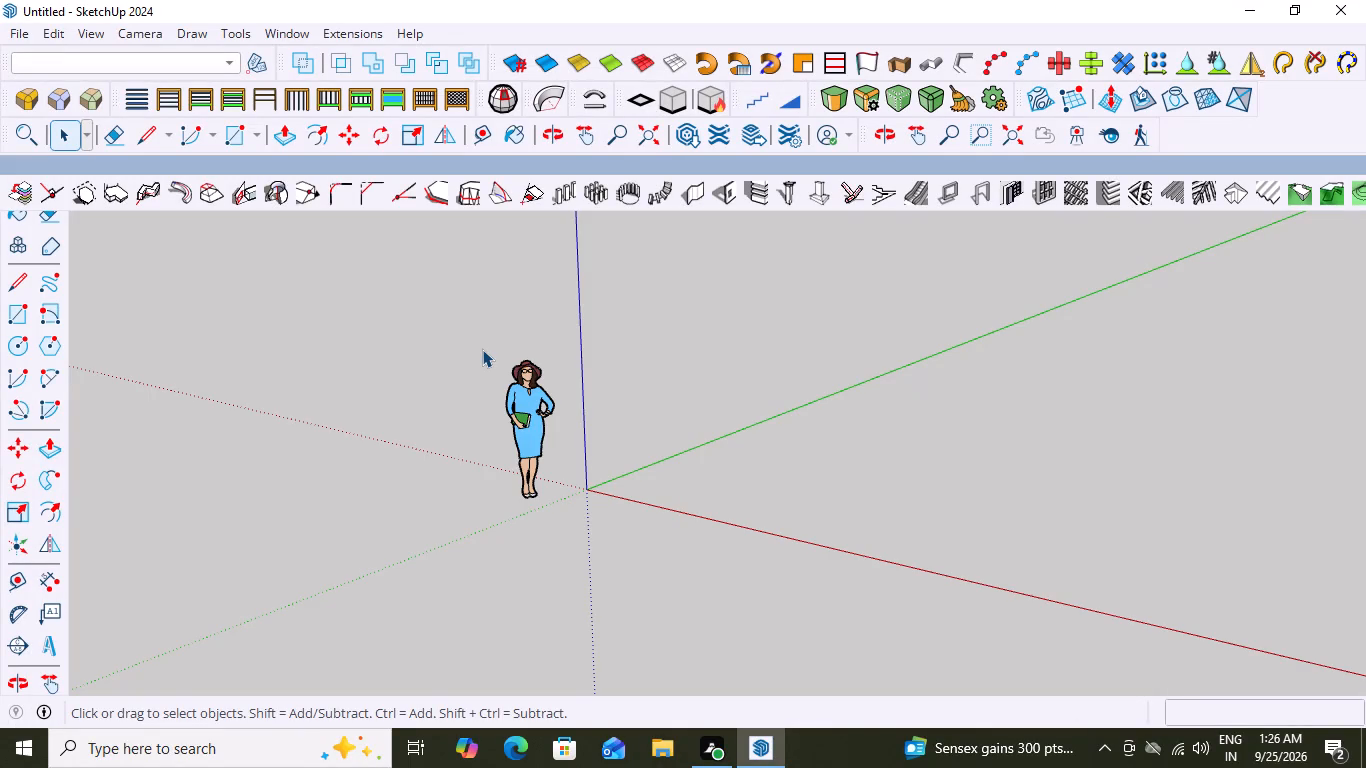
Place a guide parallel to the green axis about 5' 3" away and one parallel to the red axis about 7' 6" away.
{"action": "scroll", "coordinate": [510, 363], "scroll_direction": "down", "scroll_amount": 1}
{"action": "scroll", "coordinate": [743, 456], "scroll_direction": "up", "scroll_amount": 2}
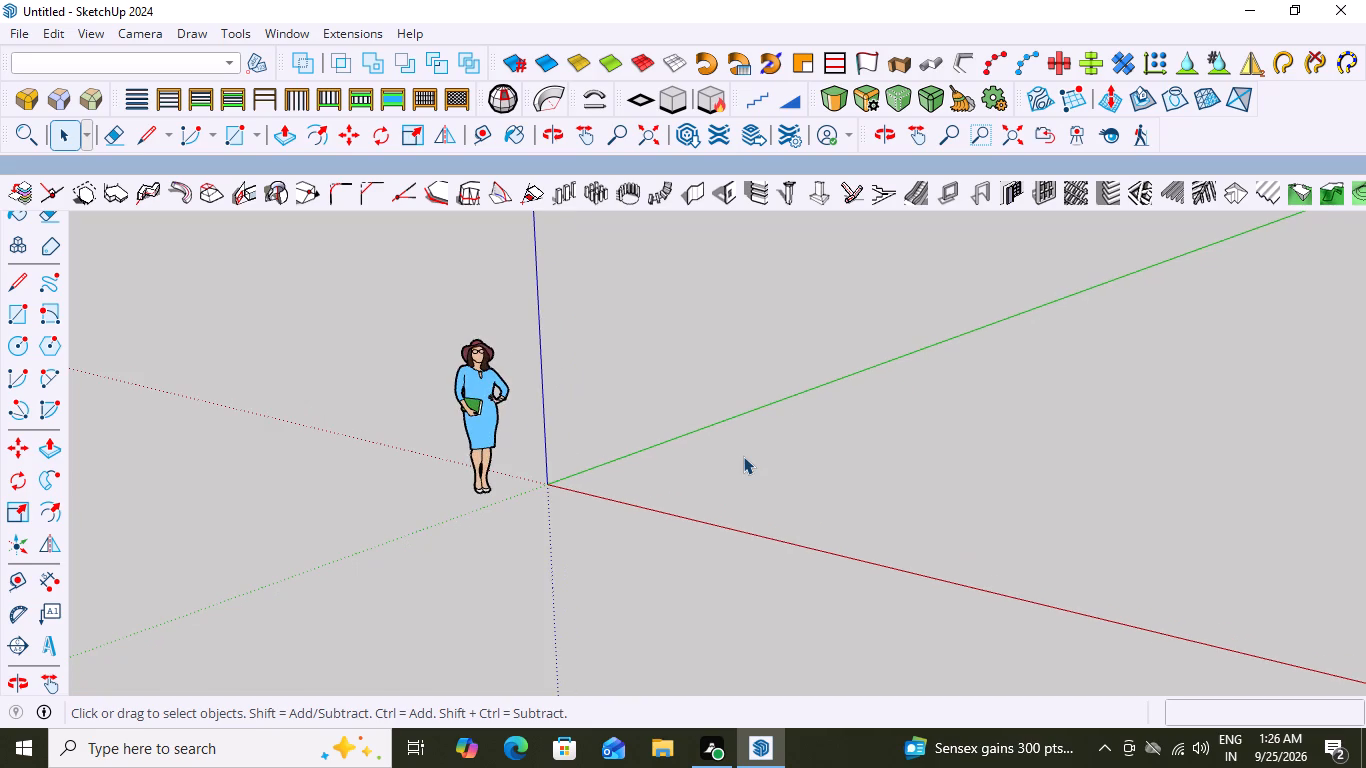
{"action": "key", "text": "t"}
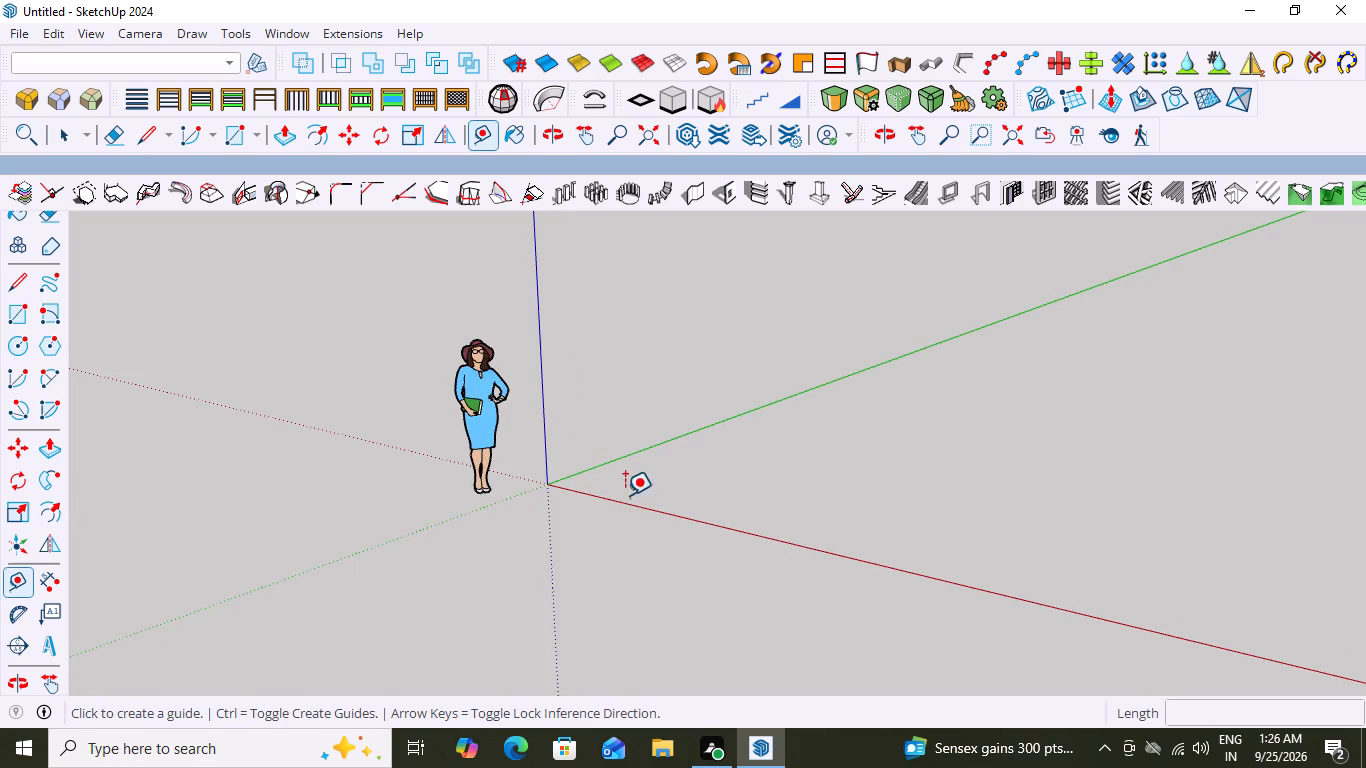
{"action": "left_click", "coordinate": [728, 414]}
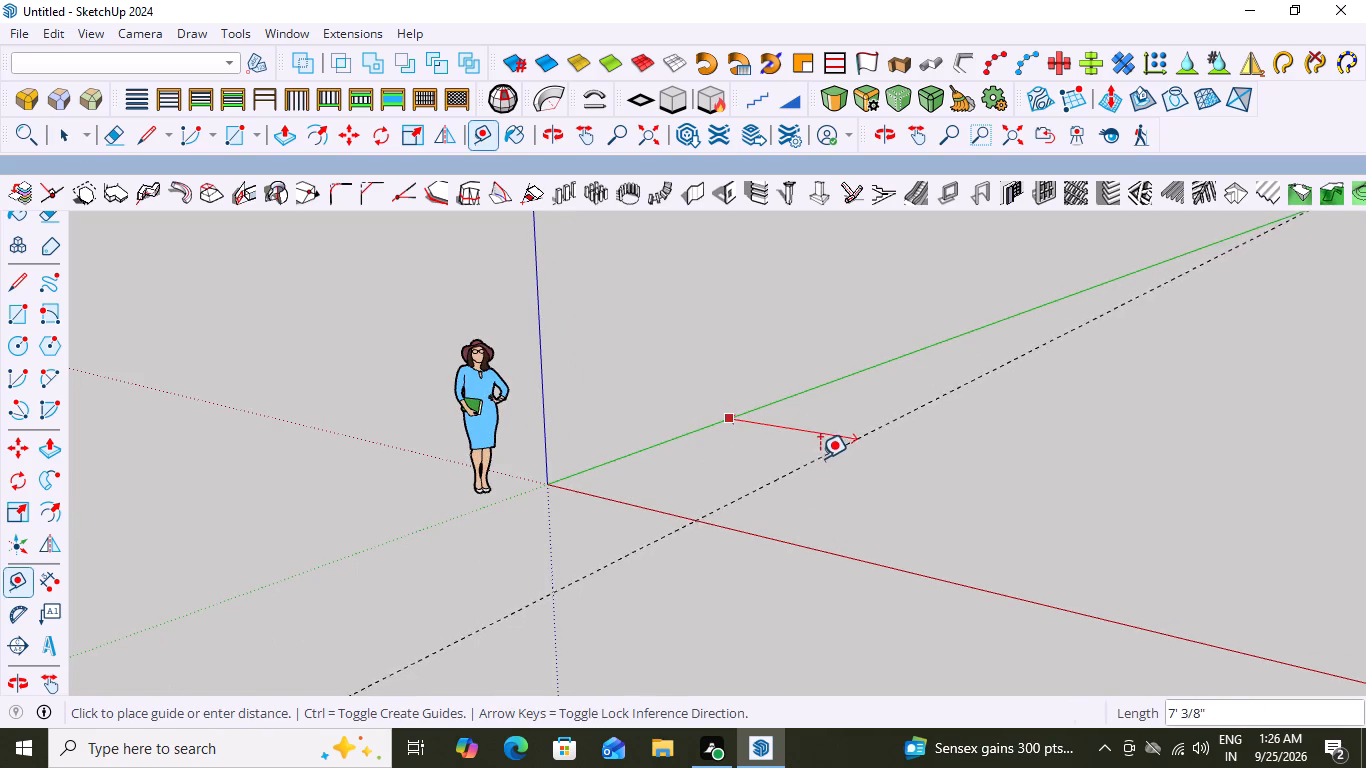
{"action": "left_click", "coordinate": [770, 458]}
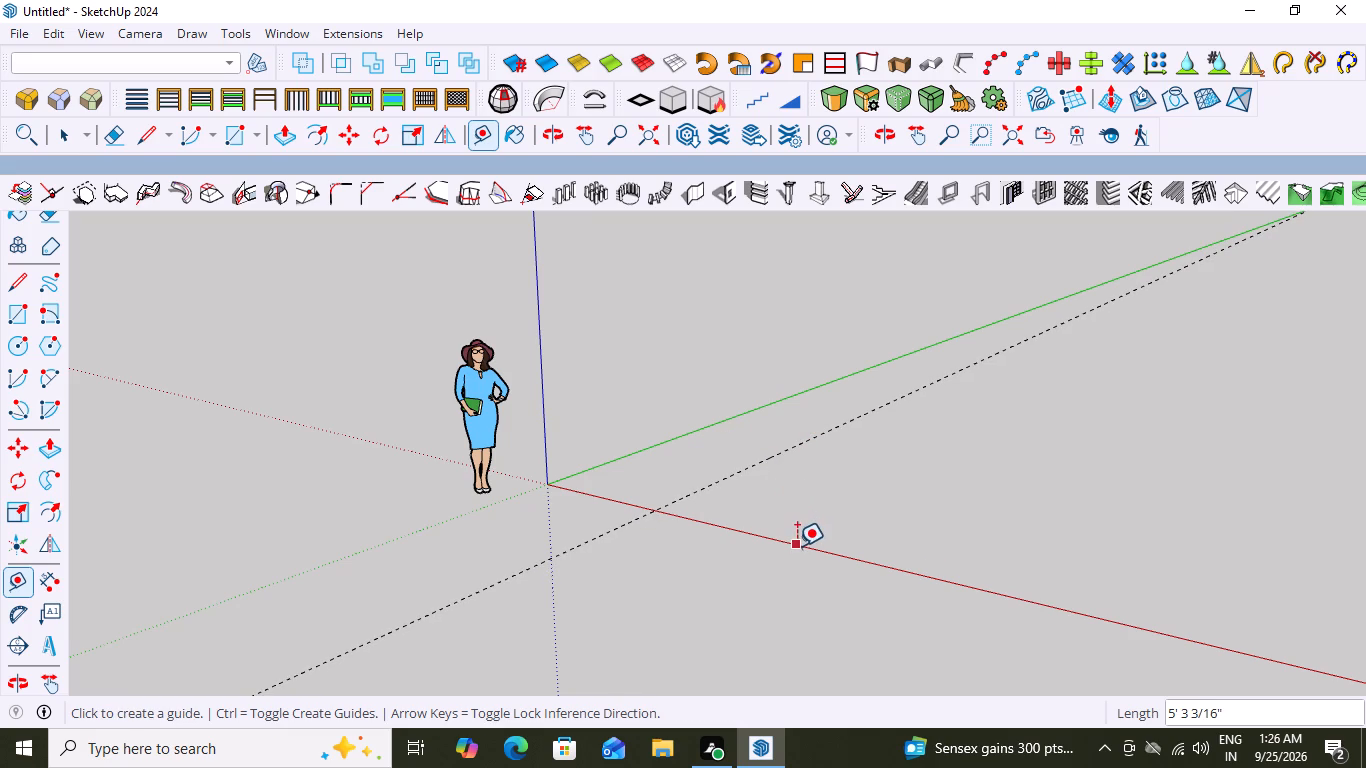
{"action": "left_click", "coordinate": [797, 546]}
{"action": "left_click", "coordinate": [942, 493]}
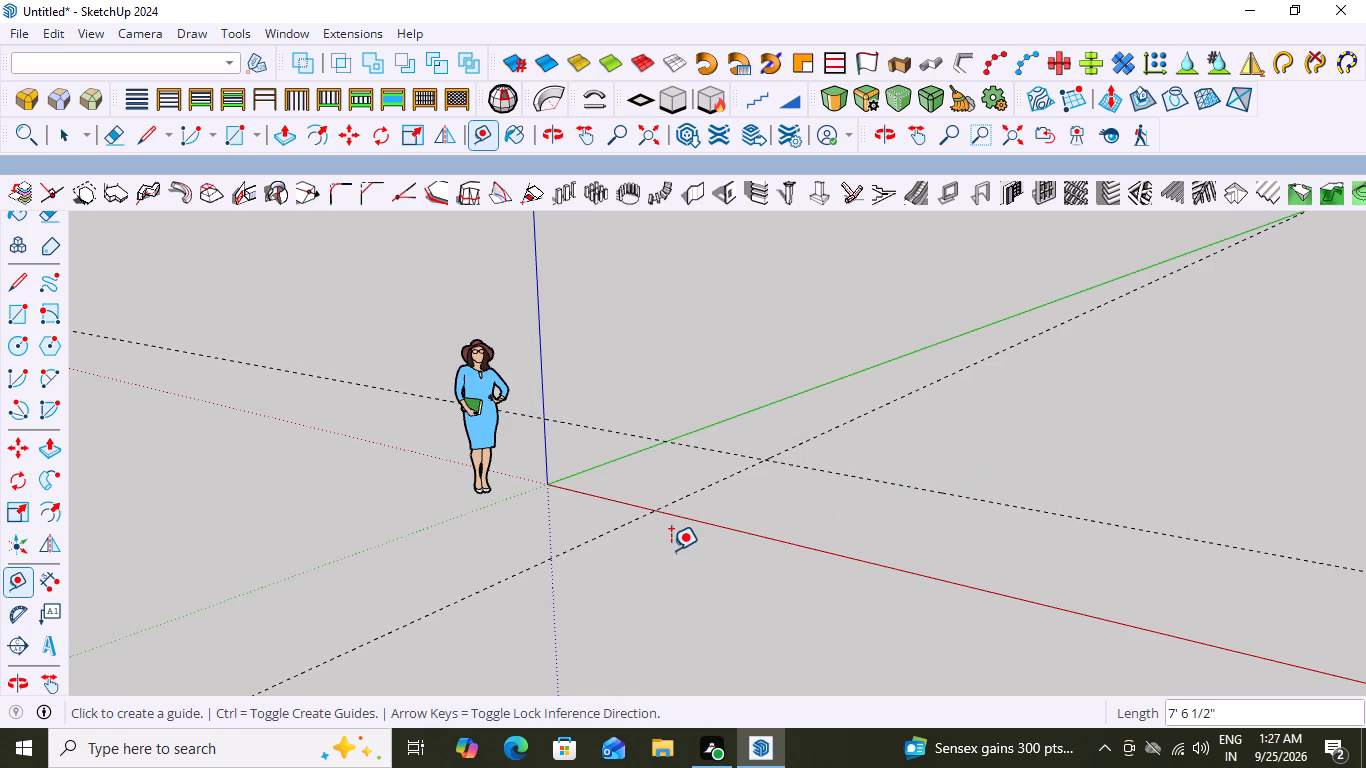
Offset a second guide 9" from the red-axis-parallel guide and another 9" from the green-axis-parallel guide.
{"action": "left_click", "coordinate": [913, 484]}
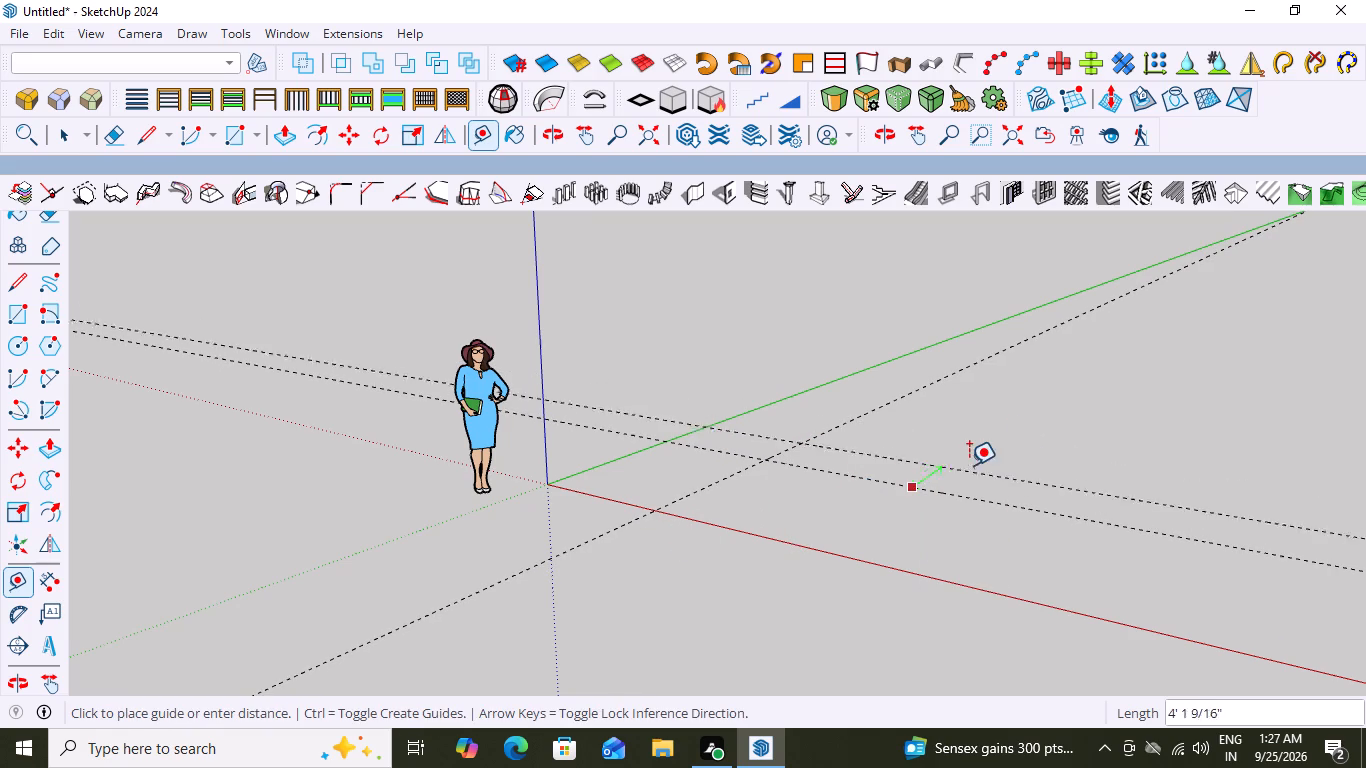
{"action": "key", "text": "9"}
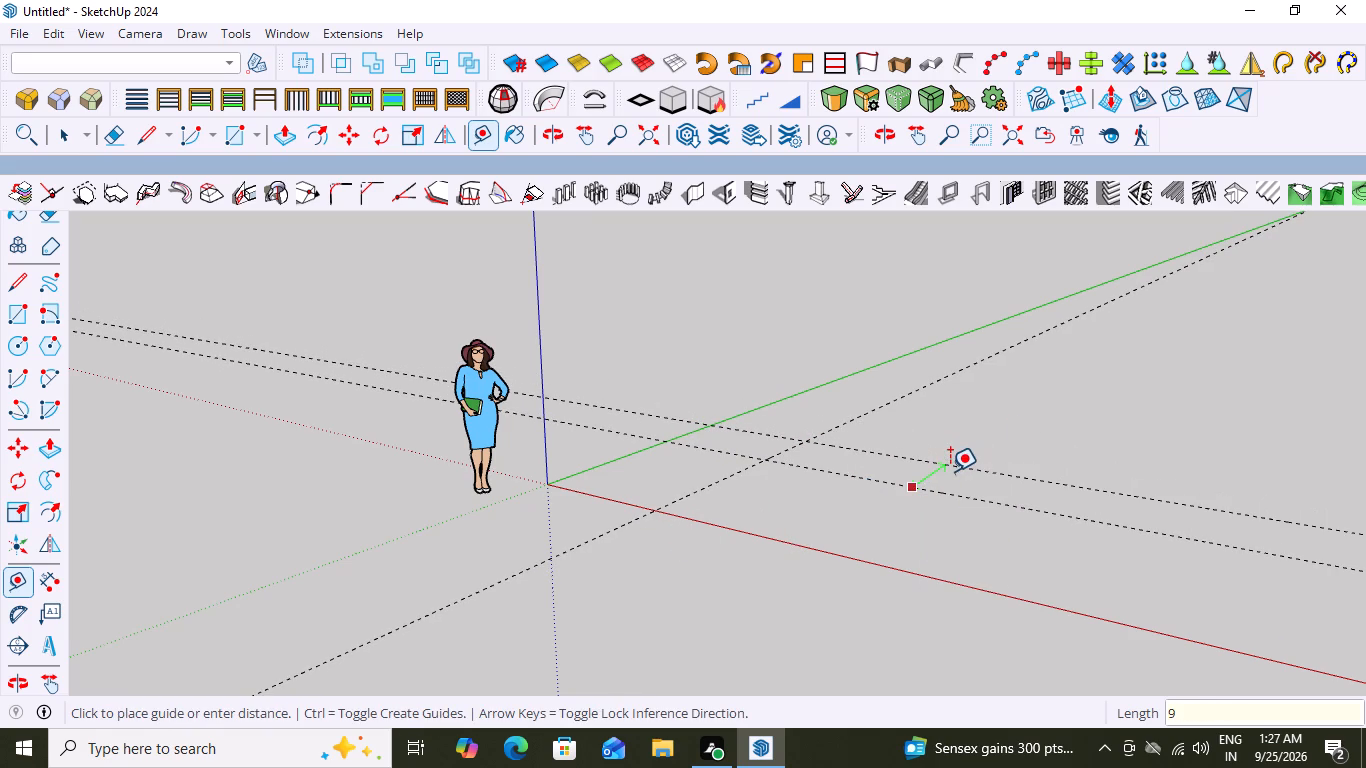
{"action": "key", "text": "shift+quotedbl"}
{"action": "key", "text": "Return"}
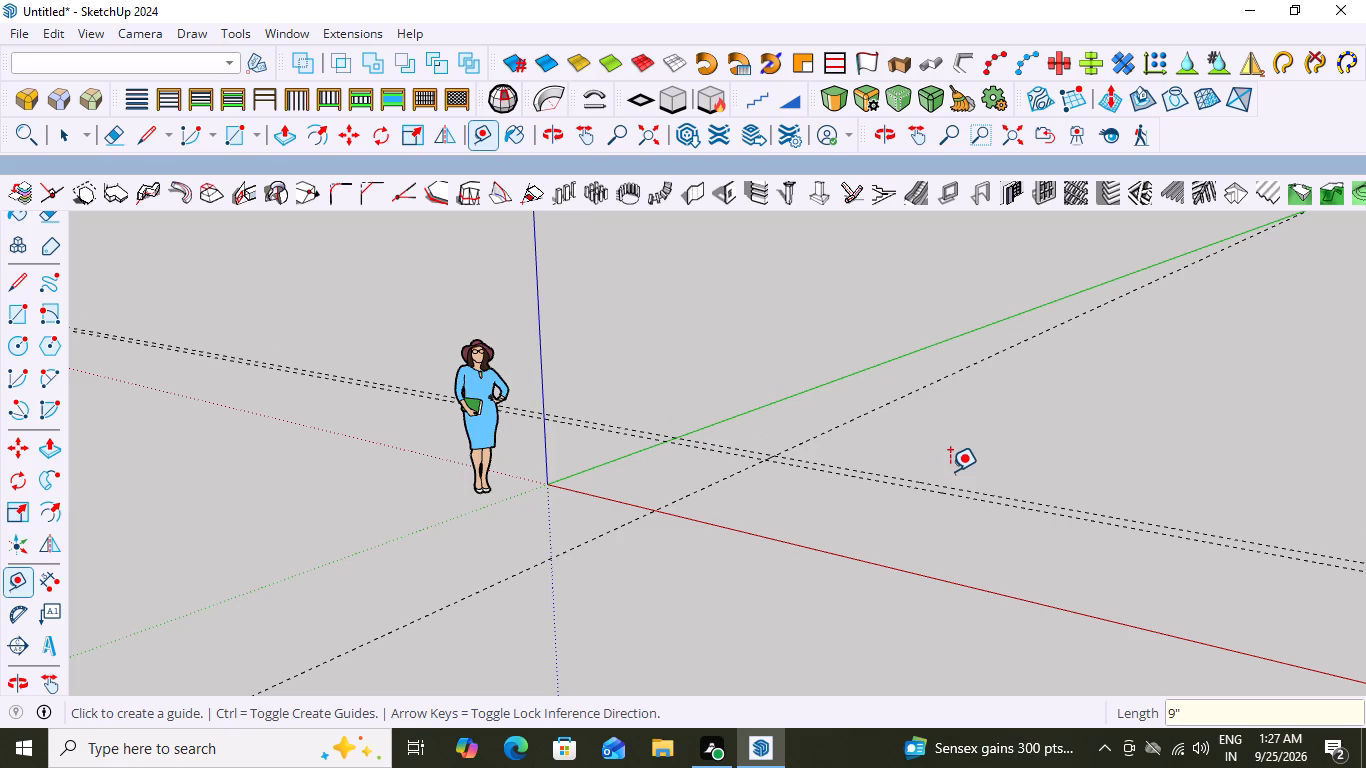
{"action": "scroll", "coordinate": [856, 476], "scroll_direction": "up", "scroll_amount": 2}
{"action": "scroll", "coordinate": [828, 510], "scroll_direction": "down", "scroll_amount": 7}
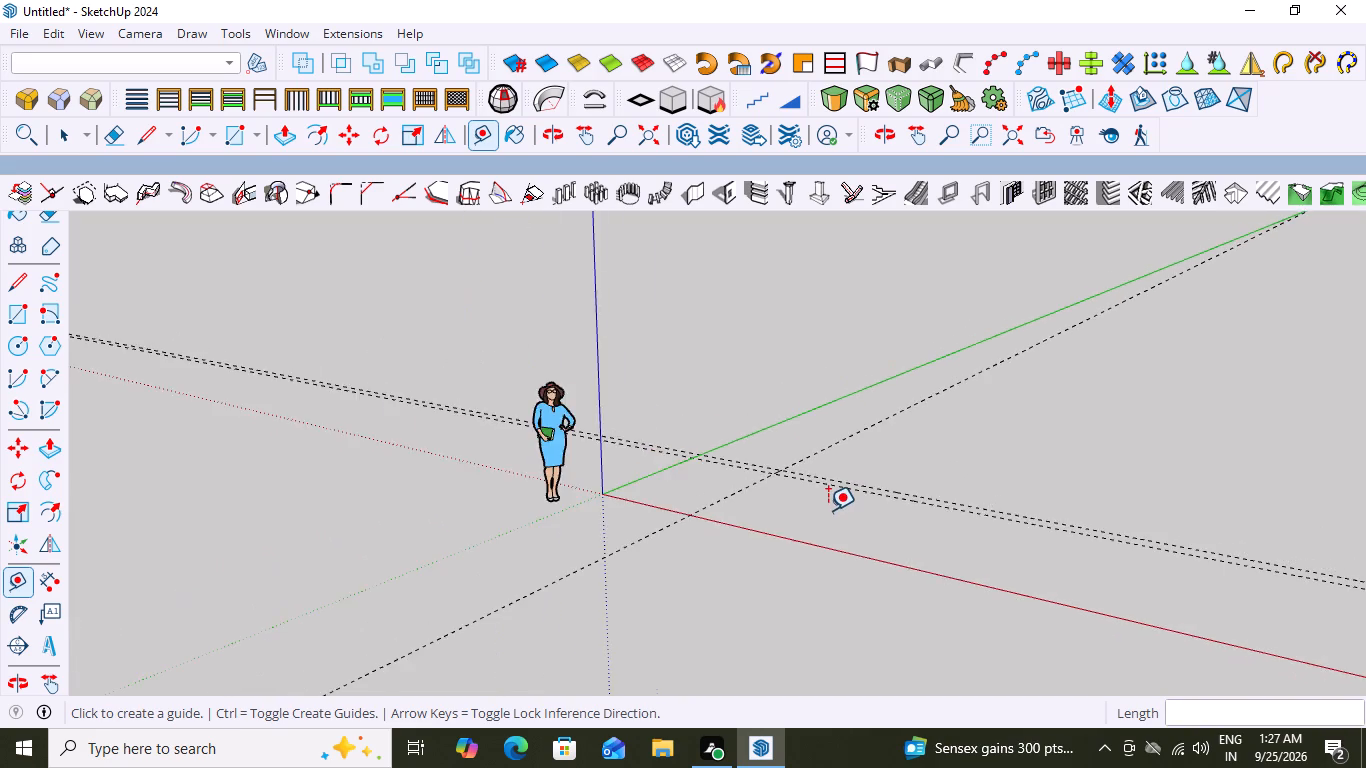
{"action": "scroll", "coordinate": [828, 510], "scroll_direction": "down", "scroll_amount": 7}
{"action": "scroll", "coordinate": [880, 510], "scroll_direction": "up", "scroll_amount": 4}
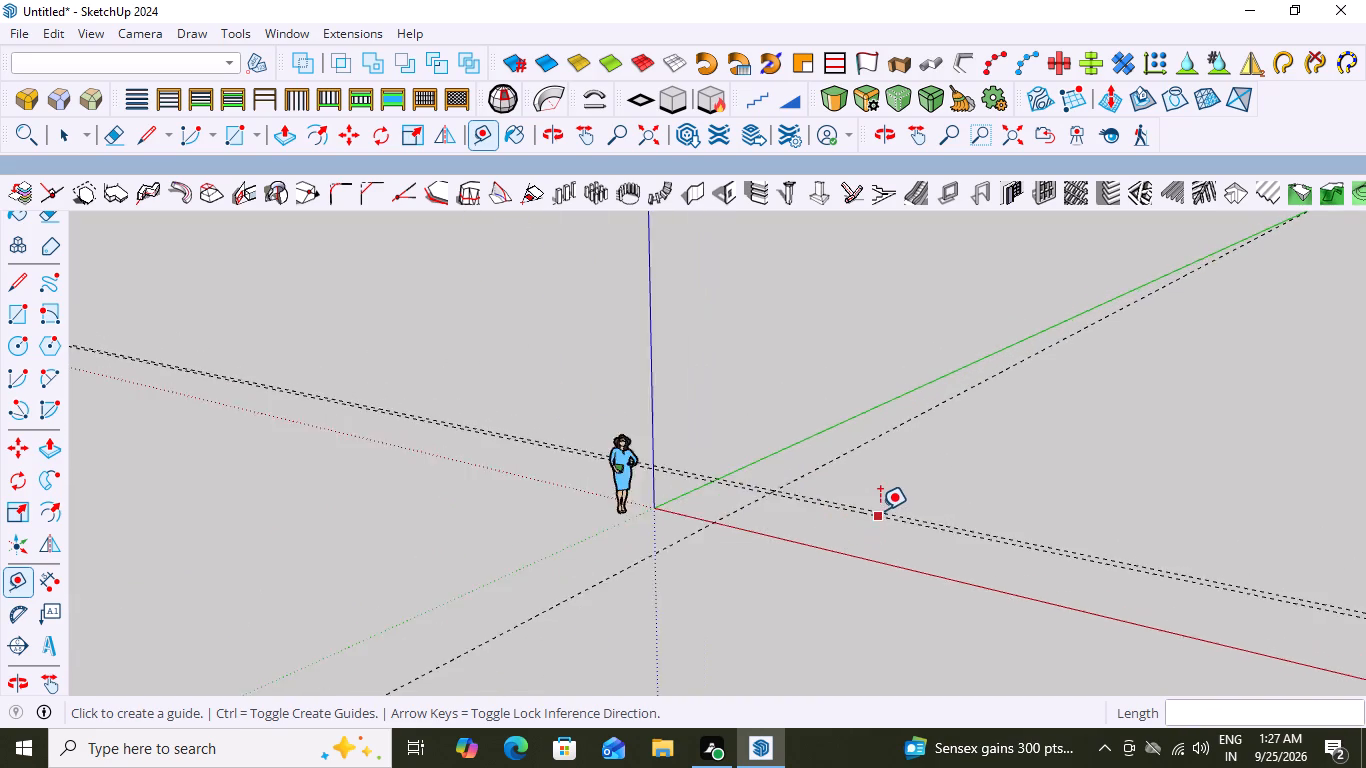
{"action": "scroll", "coordinate": [880, 510], "scroll_direction": "up", "scroll_amount": 3}
{"action": "left_click", "coordinate": [847, 429]}
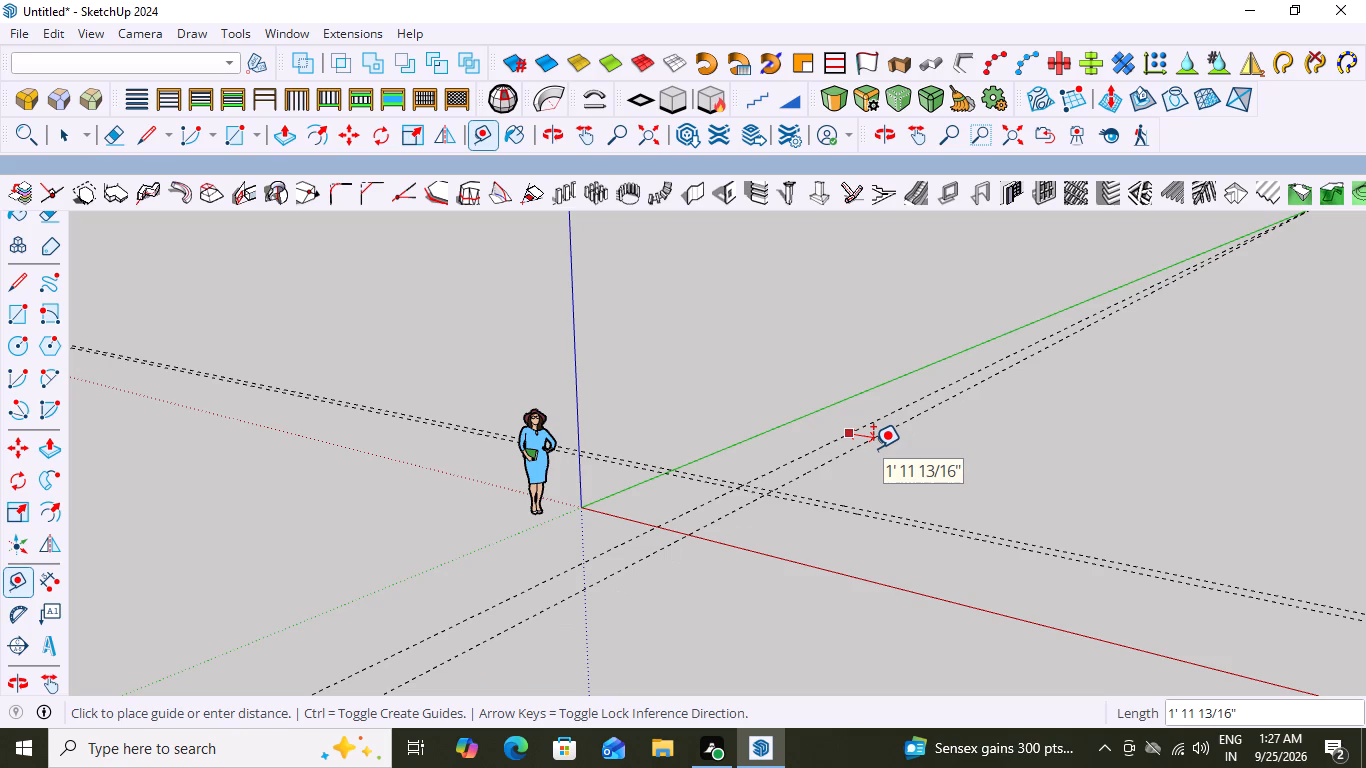
{"action": "key", "text": "9"}
{"action": "key", "text": "shift+quotedbl"}
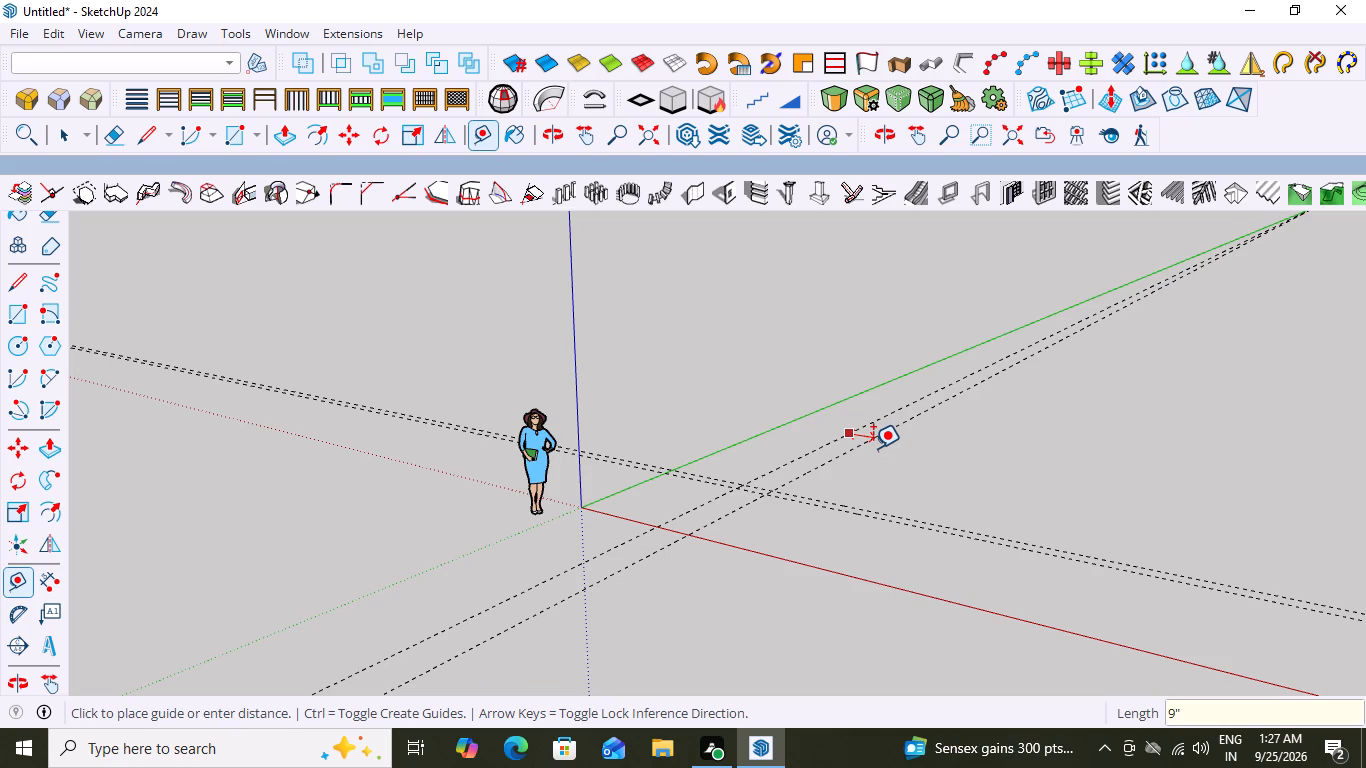
{"action": "key", "text": "Return"}
Add a guide 14' from the farther red-axis-parallel guide, and another offset 9" from that new guide.
{"action": "scroll", "coordinate": [604, 451], "scroll_direction": "down", "scroll_amount": 8}
{"action": "scroll", "coordinate": [814, 546], "scroll_direction": "up", "scroll_amount": 5}
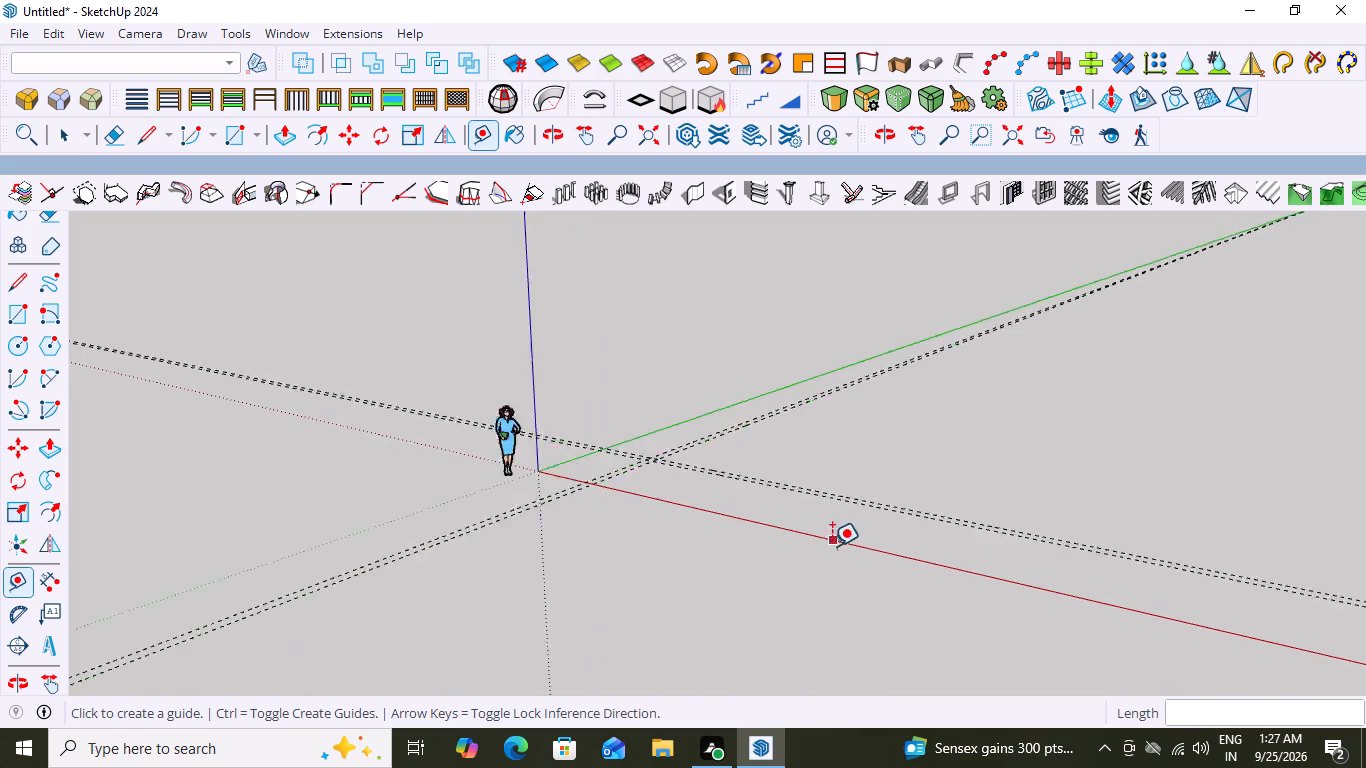
{"action": "scroll", "coordinate": [865, 547], "scroll_direction": "up", "scroll_amount": 1}
{"action": "scroll", "coordinate": [829, 542], "scroll_direction": "down", "scroll_amount": 7}
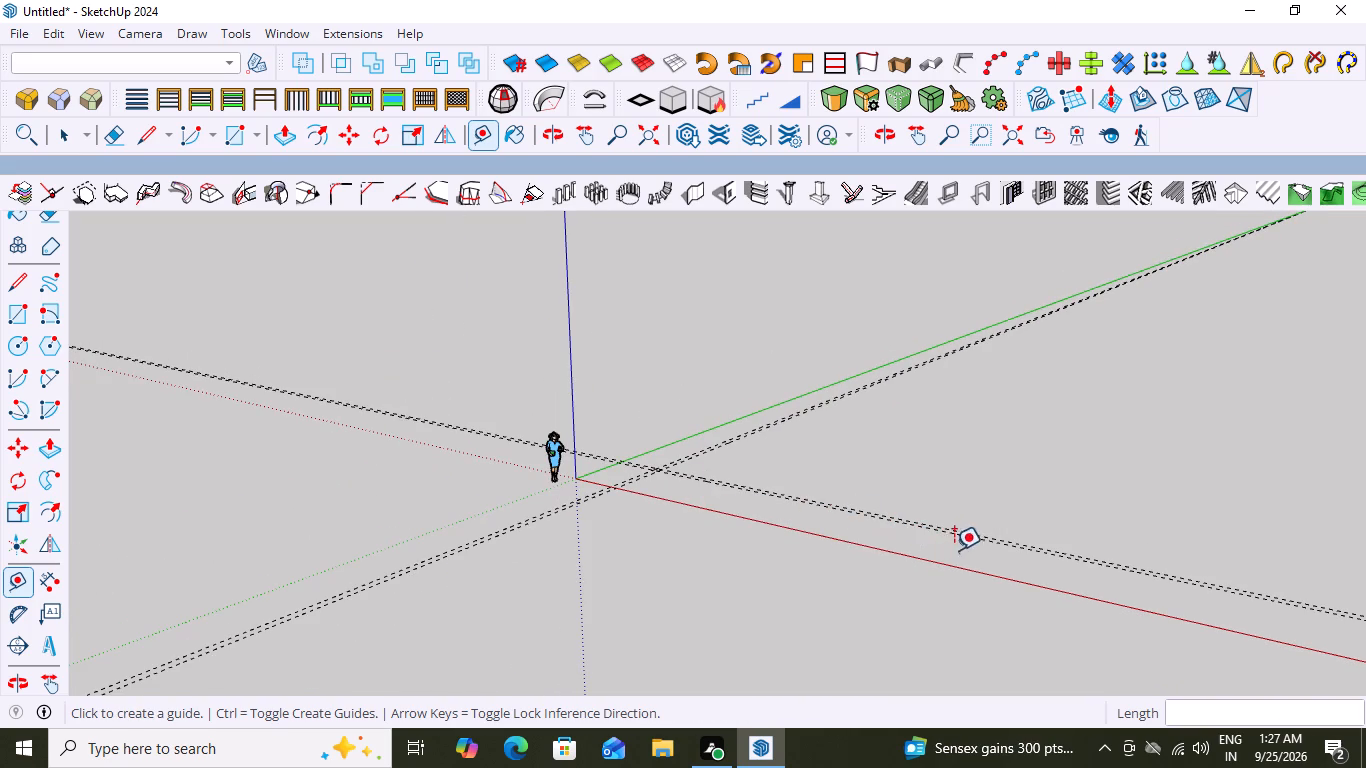
{"action": "middle_click_drag", "start_coordinate": [841, 481], "coordinate": [1042, 491]}
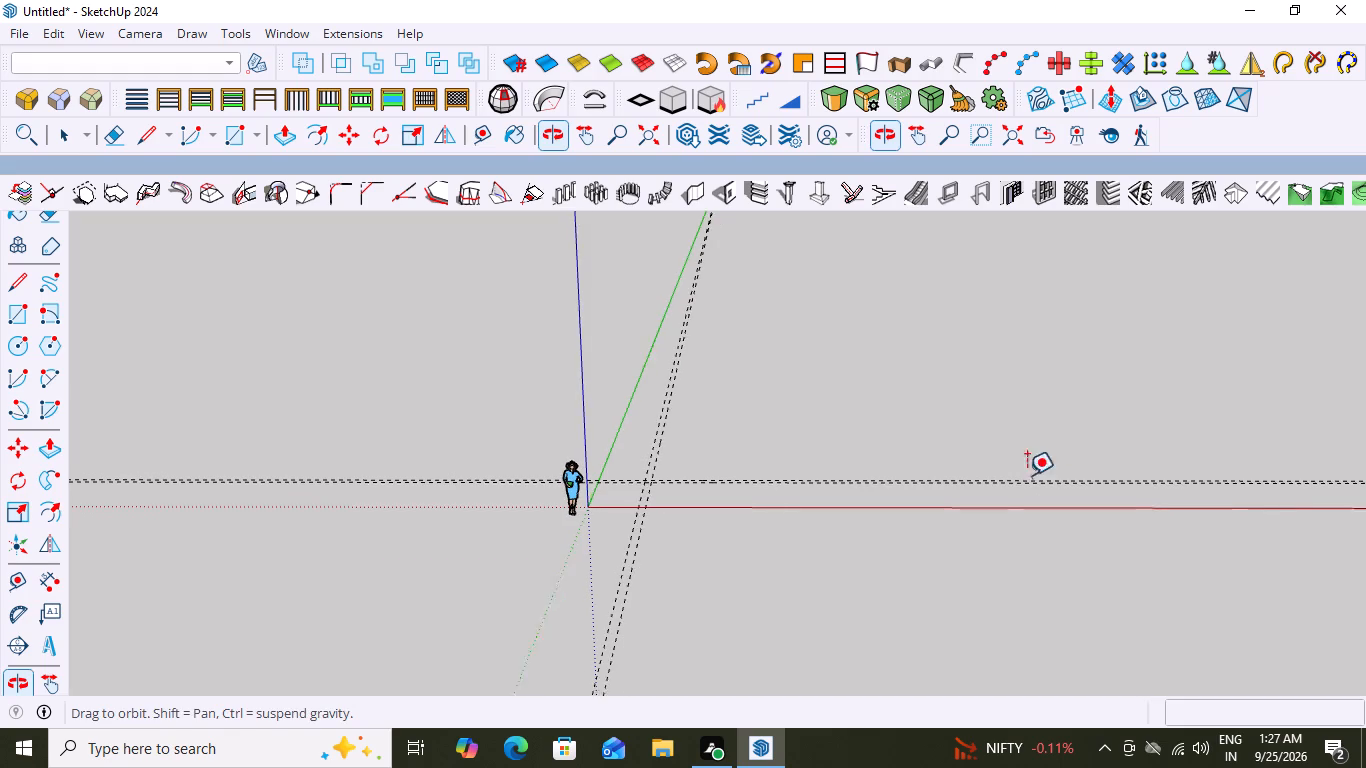
{"action": "scroll", "coordinate": [746, 476], "scroll_direction": "up", "scroll_amount": 4}
{"action": "middle_click", "coordinate": [766, 614]}
{"action": "scroll", "coordinate": [785, 602], "scroll_direction": "up", "scroll_amount": 1}
{"action": "scroll", "coordinate": [848, 522], "scroll_direction": "down", "scroll_amount": 4}
{"action": "middle_click_drag", "start_coordinate": [889, 415], "coordinate": [896, 443]}
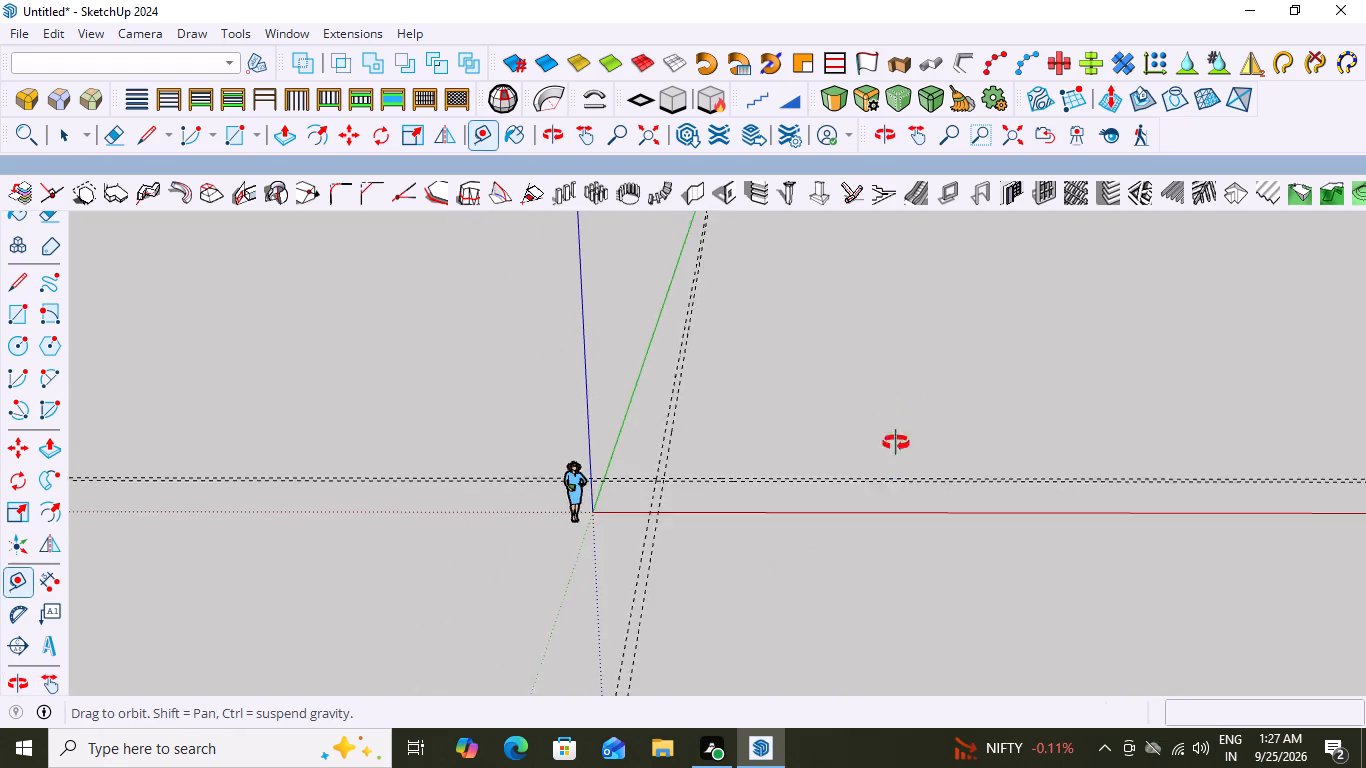
{"action": "middle_click_drag", "start_coordinate": [896, 443], "coordinate": [902, 581]}
{"action": "scroll", "coordinate": [878, 399], "scroll_direction": "up", "scroll_amount": 8}
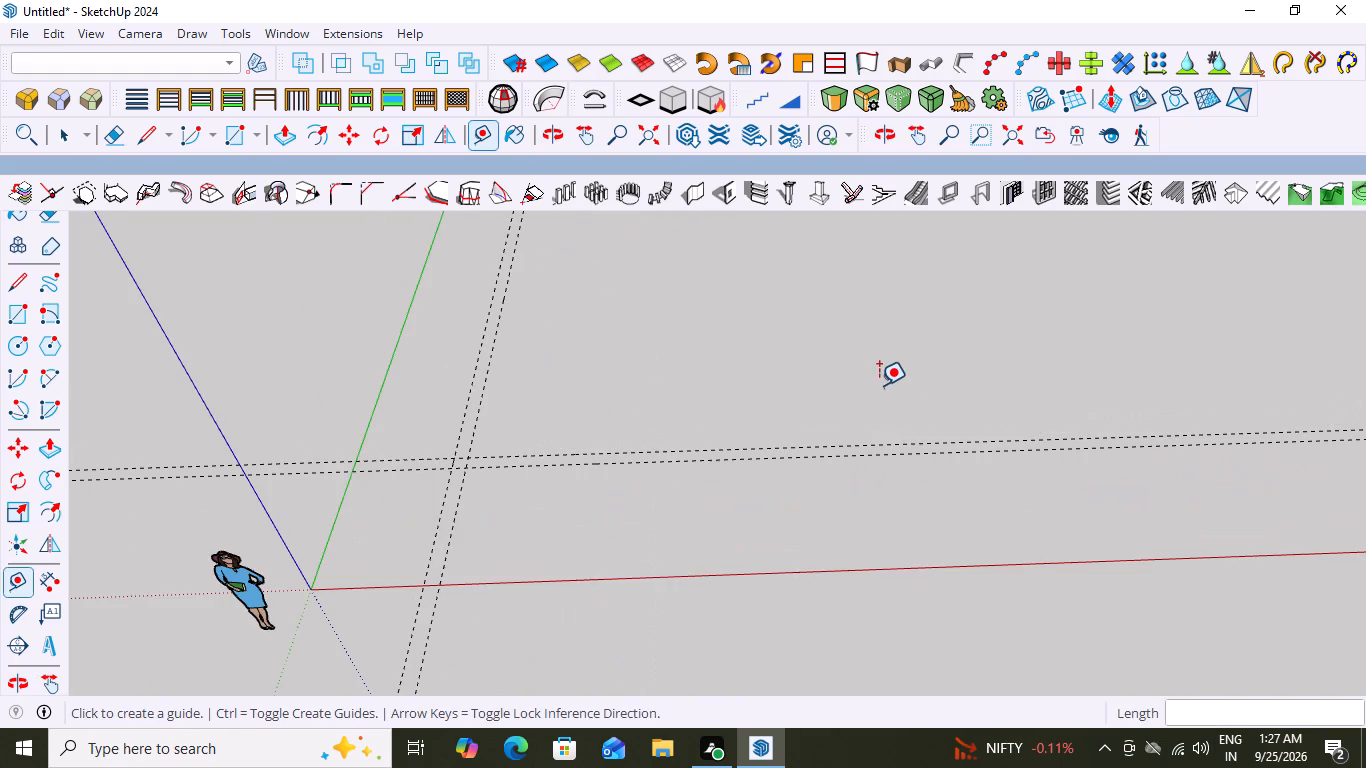
{"action": "scroll", "coordinate": [758, 369], "scroll_direction": "up", "scroll_amount": 2}
{"action": "left_click", "coordinate": [741, 462]}
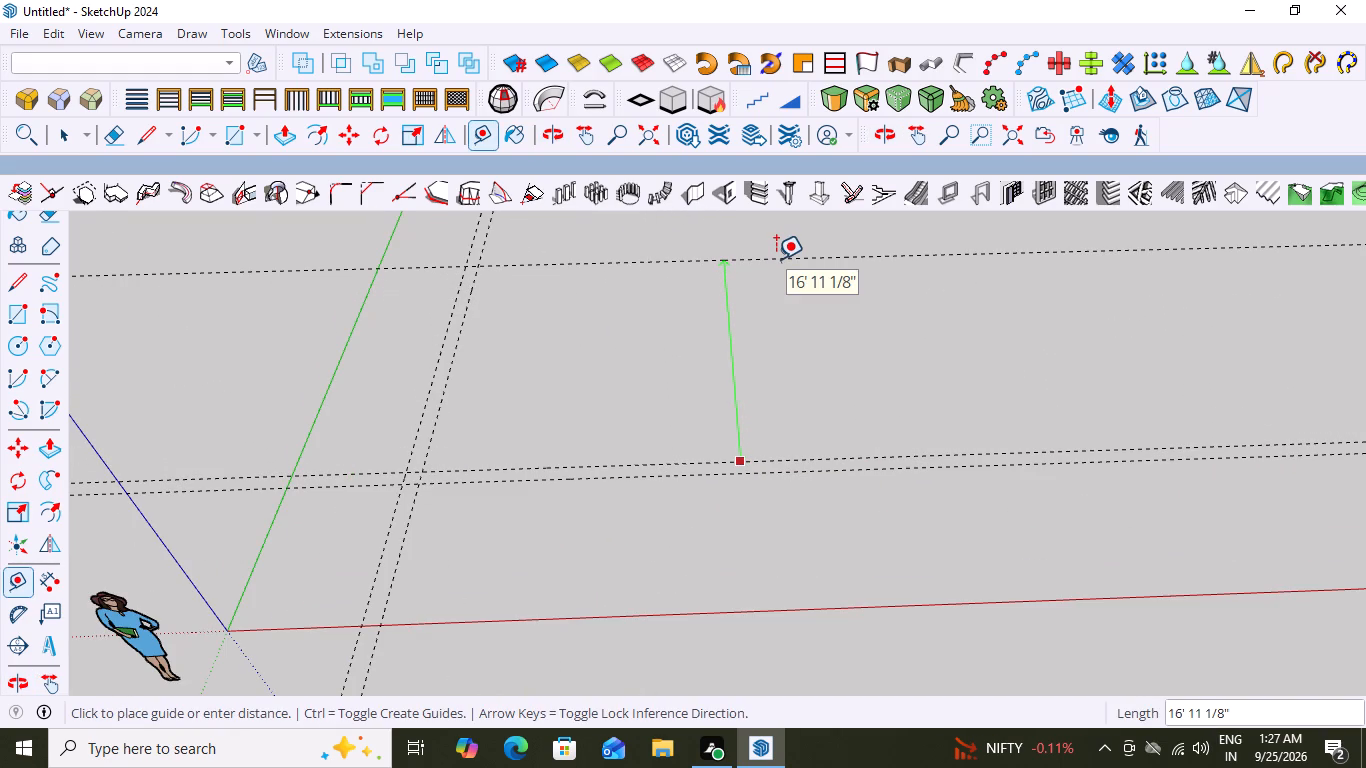
{"action": "type", "text": "14'"}
{"action": "key", "text": "Return"}
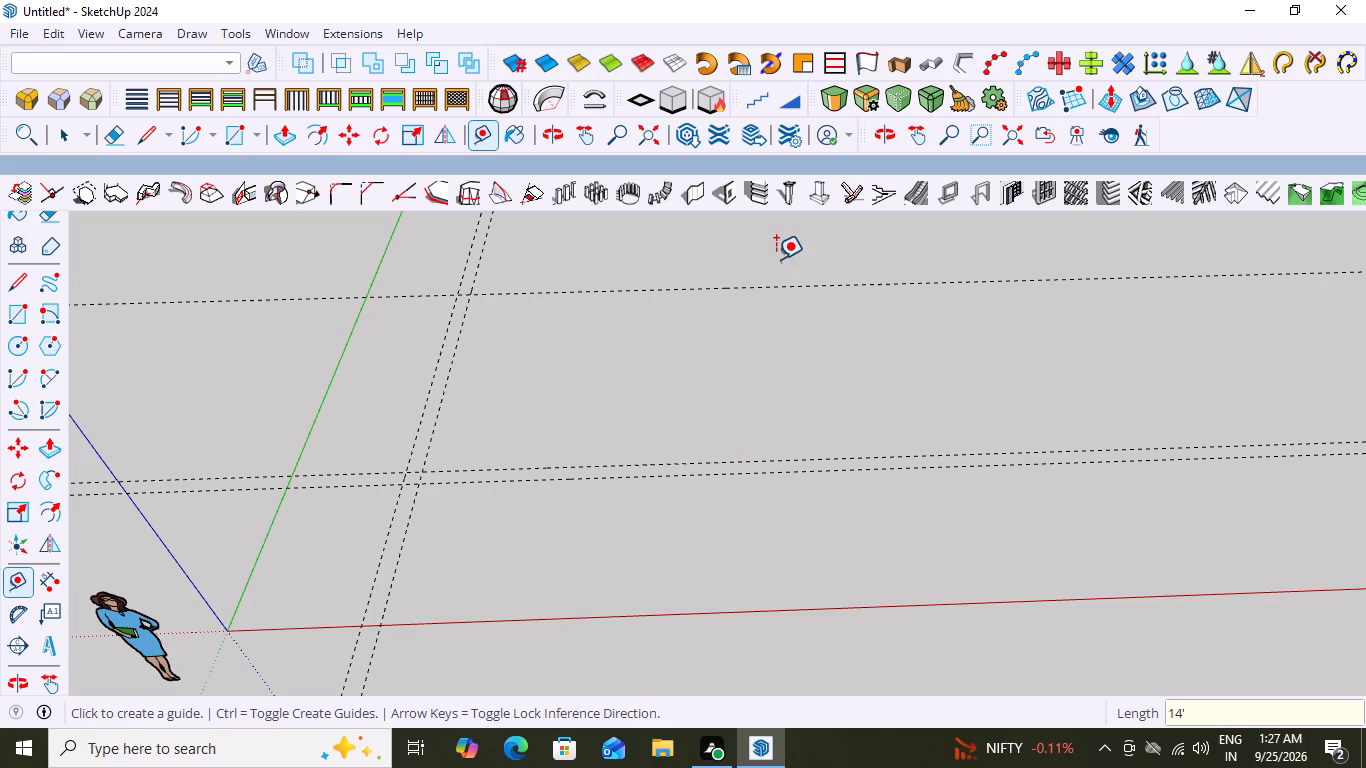
{"action": "left_click", "coordinate": [758, 288]}
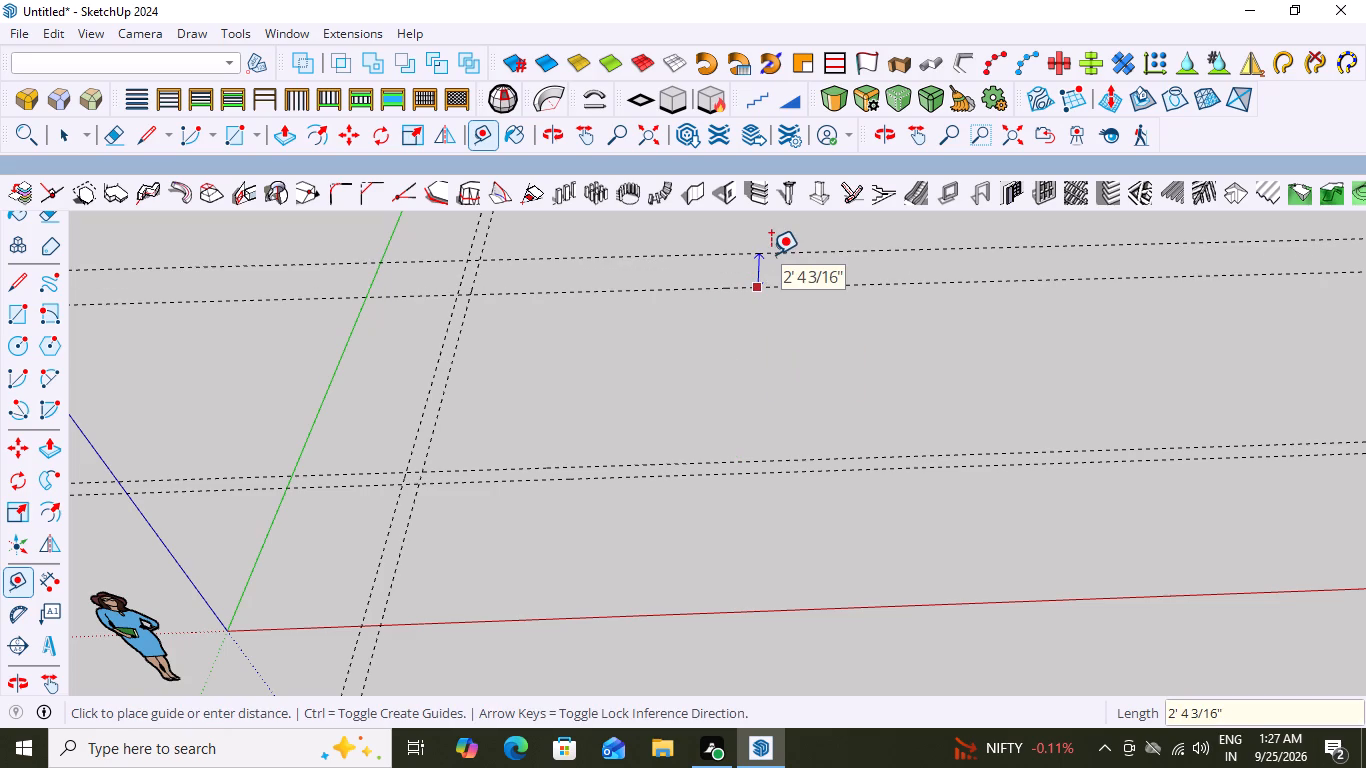
{"action": "key", "text": "9"}
{"action": "key", "text": "shift+quotedbl"}
{"action": "key", "text": "Return"}
Add another guide parallel to the red axis 14' beyond the farthest guide pair, with a companion guide 9" past it.
{"action": "scroll", "coordinate": [758, 336], "scroll_direction": "down", "scroll_amount": 7}
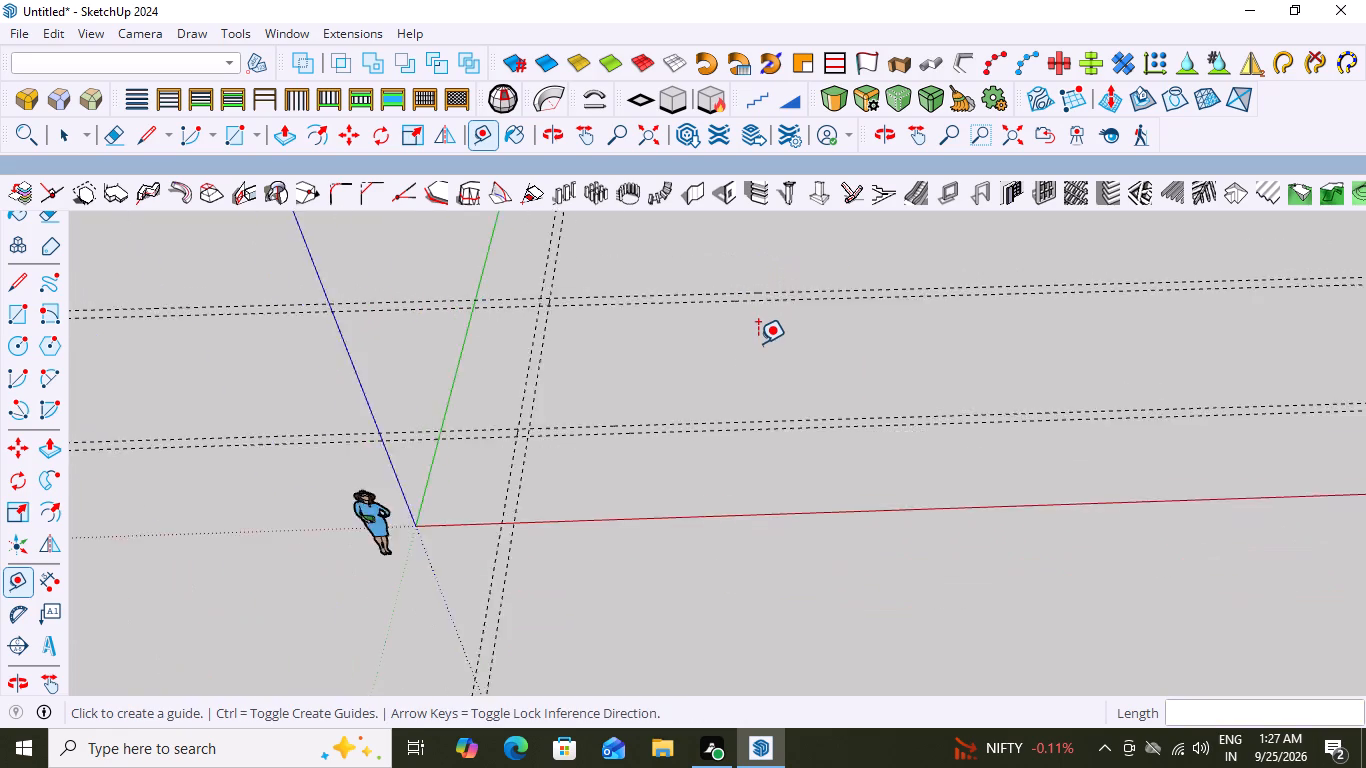
{"action": "scroll", "coordinate": [758, 343], "scroll_direction": "down", "scroll_amount": 3}
{"action": "scroll", "coordinate": [778, 208], "scroll_direction": "up", "scroll_amount": 10}
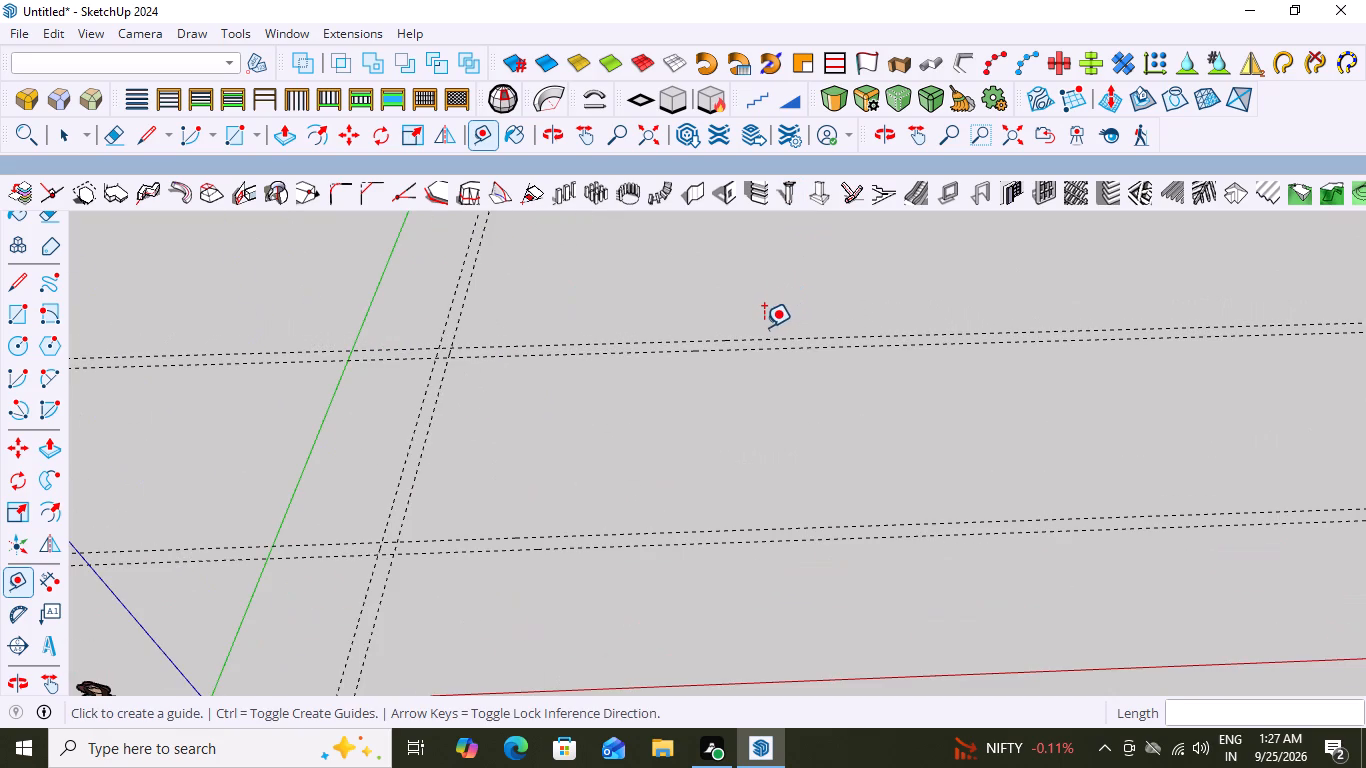
{"action": "left_click", "coordinate": [757, 337]}
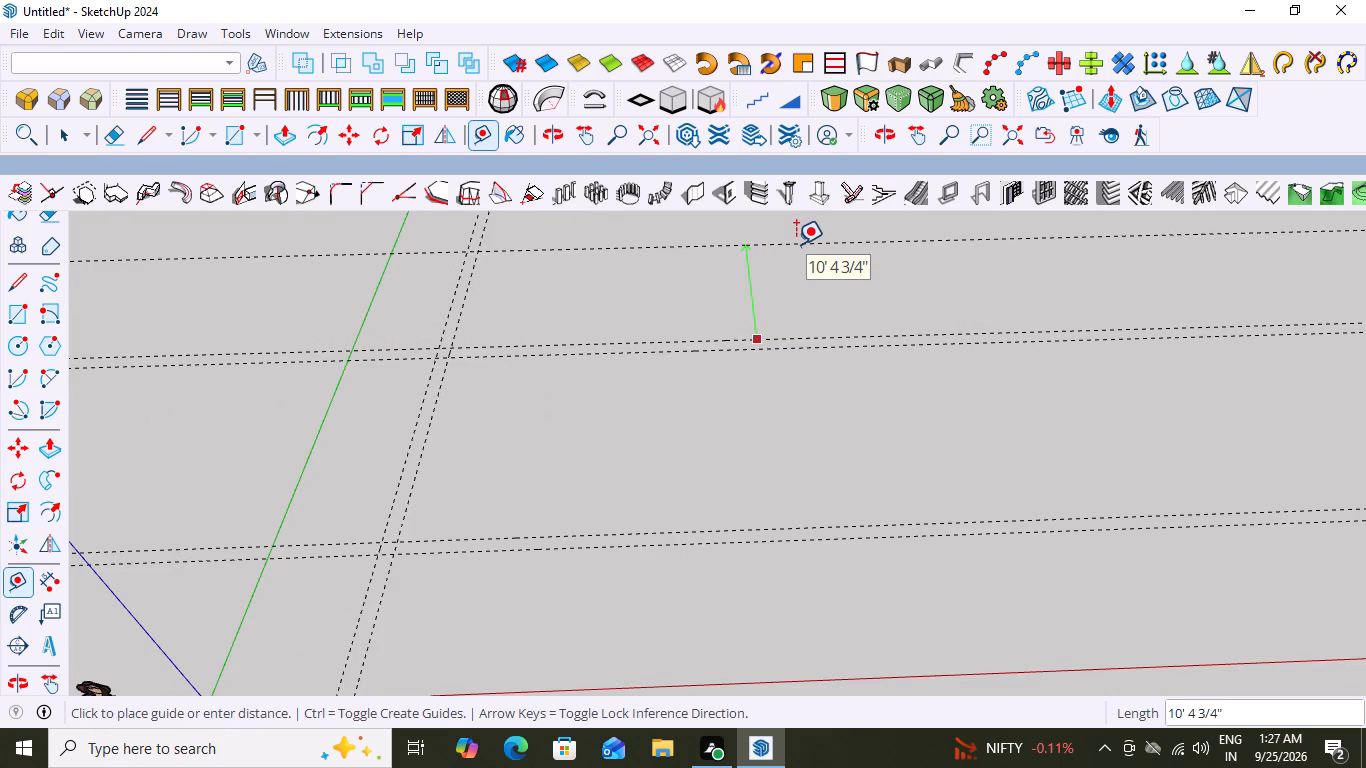
{"action": "key", "text": "1"}
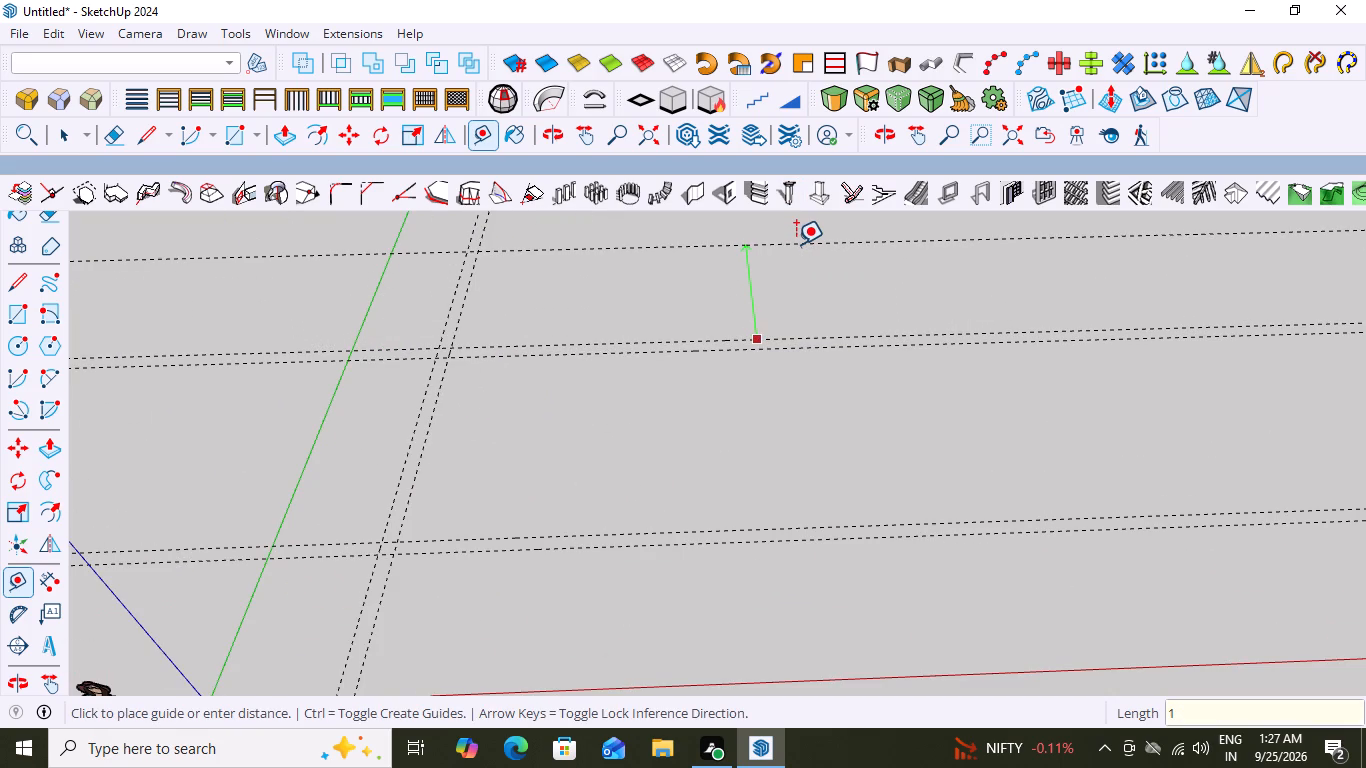
{"action": "type", "text": "4'"}
{"action": "key", "text": "Return"}
{"action": "scroll", "coordinate": [705, 403], "scroll_direction": "down", "scroll_amount": 12}
{"action": "scroll", "coordinate": [770, 265], "scroll_direction": "up", "scroll_amount": 4}
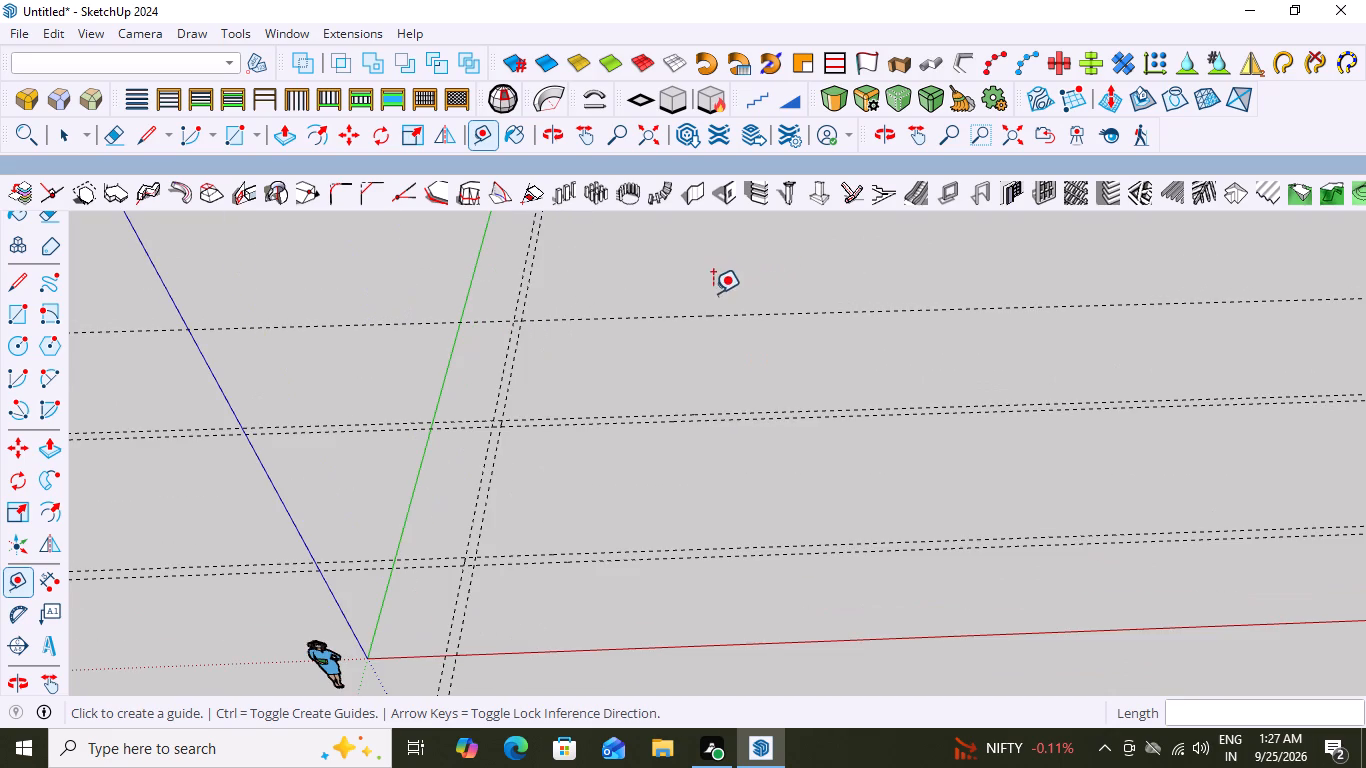
{"action": "left_click", "coordinate": [684, 313]}
{"action": "key", "text": "9"}
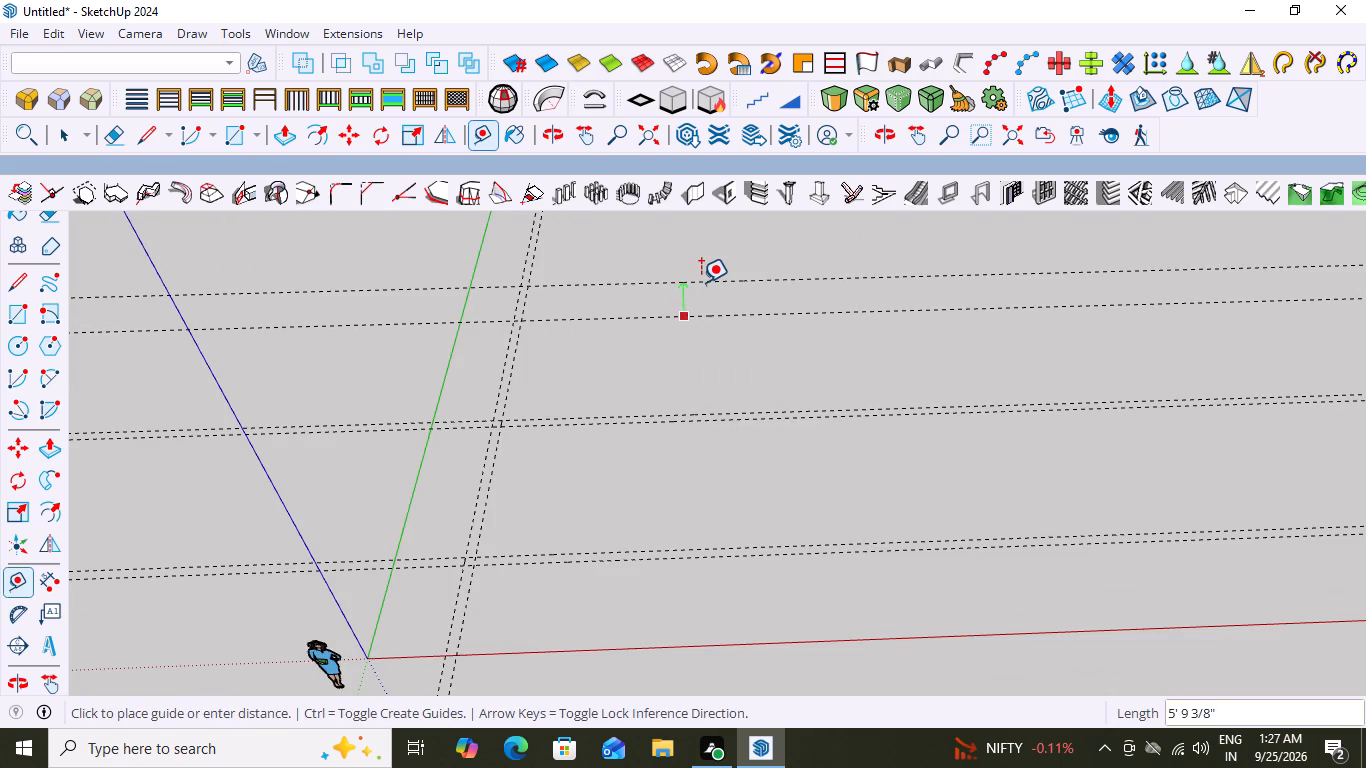
{"action": "key", "text": "shift+quotedbl"}
{"action": "key", "text": "Return"}
Add a guide parallel to the green axis 14' from the existing pair along the red direction, with a companion 9" past it.
{"action": "scroll", "coordinate": [701, 282], "scroll_direction": "down", "scroll_amount": 3}
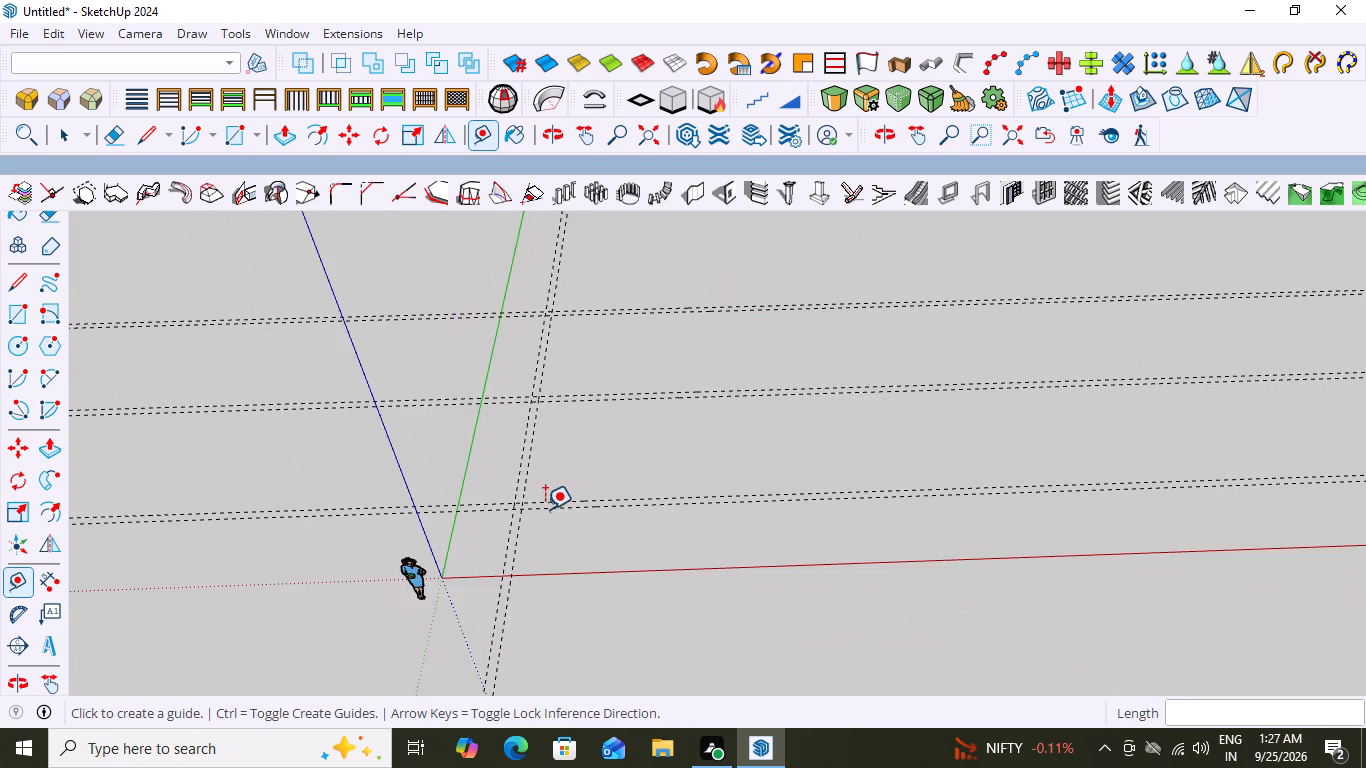
{"action": "scroll", "coordinate": [545, 509], "scroll_direction": "up", "scroll_amount": 3}
{"action": "left_click", "coordinate": [526, 413]}
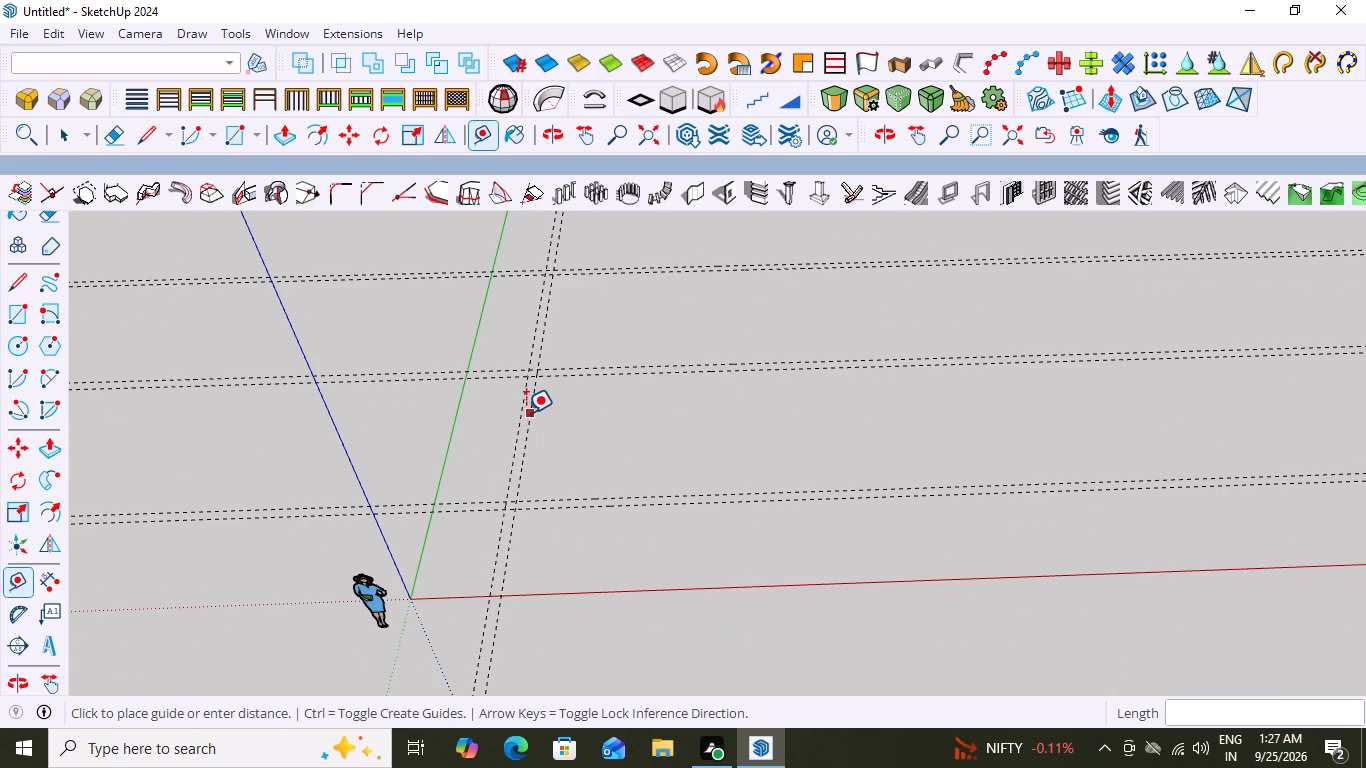
{"action": "type", "text": "14'"}
{"action": "key", "text": "Return"}
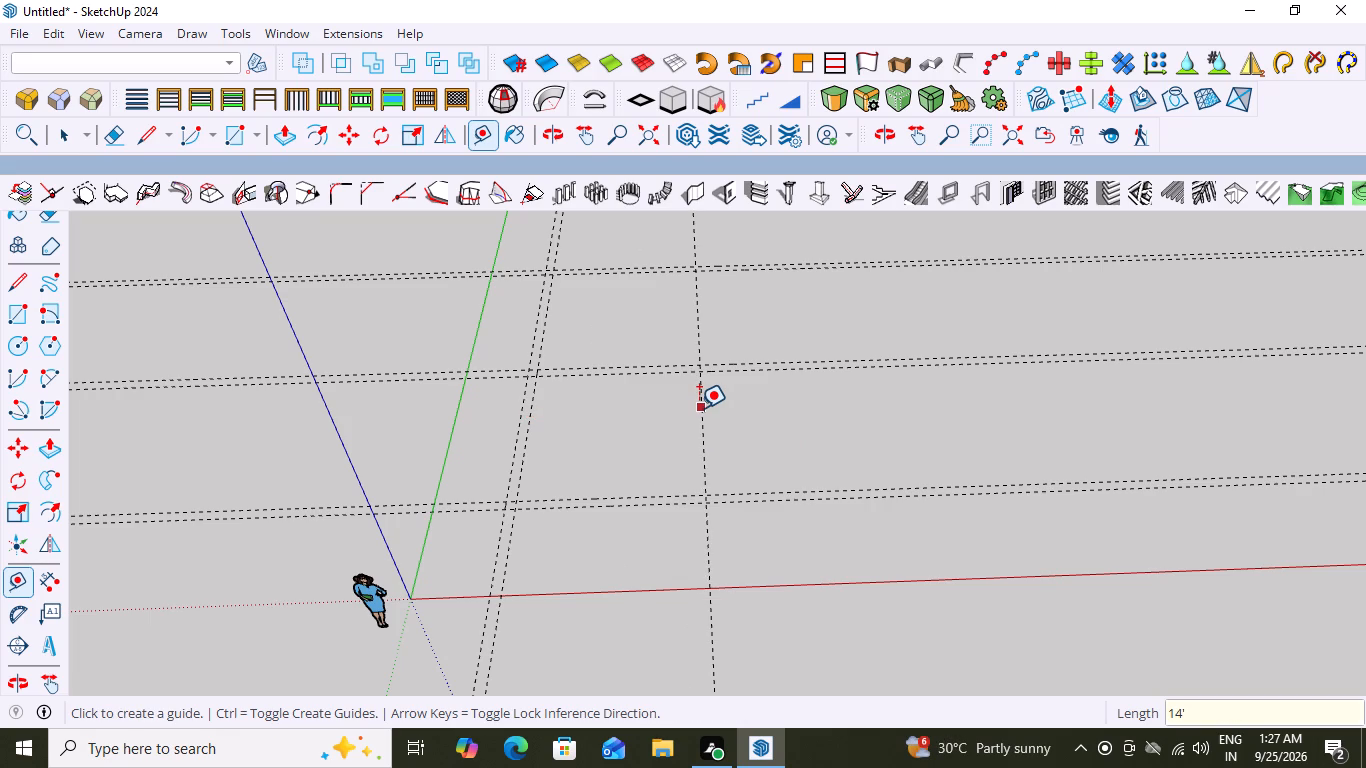
{"action": "left_click", "coordinate": [699, 408]}
{"action": "type", "text": "9\""}
{"action": "key", "text": "Return"}
Add a third pair of green-axis-parallel guides, the first 15' from the second pair and the other 9" past it.
{"action": "left_click", "coordinate": [712, 403]}
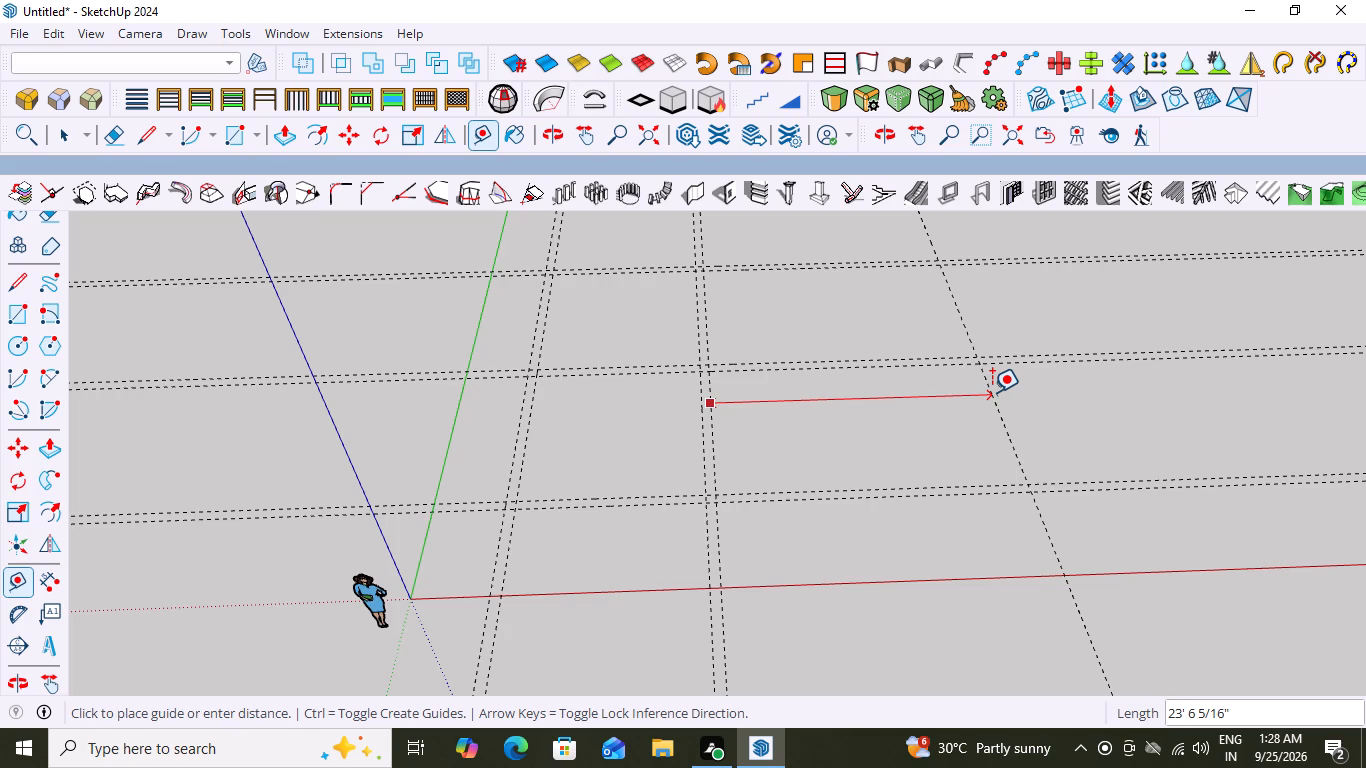
{"action": "key", "text": "1"}
{"action": "type", "text": "5'"}
{"action": "key", "text": "Return"}
{"action": "left_click", "coordinate": [898, 433]}
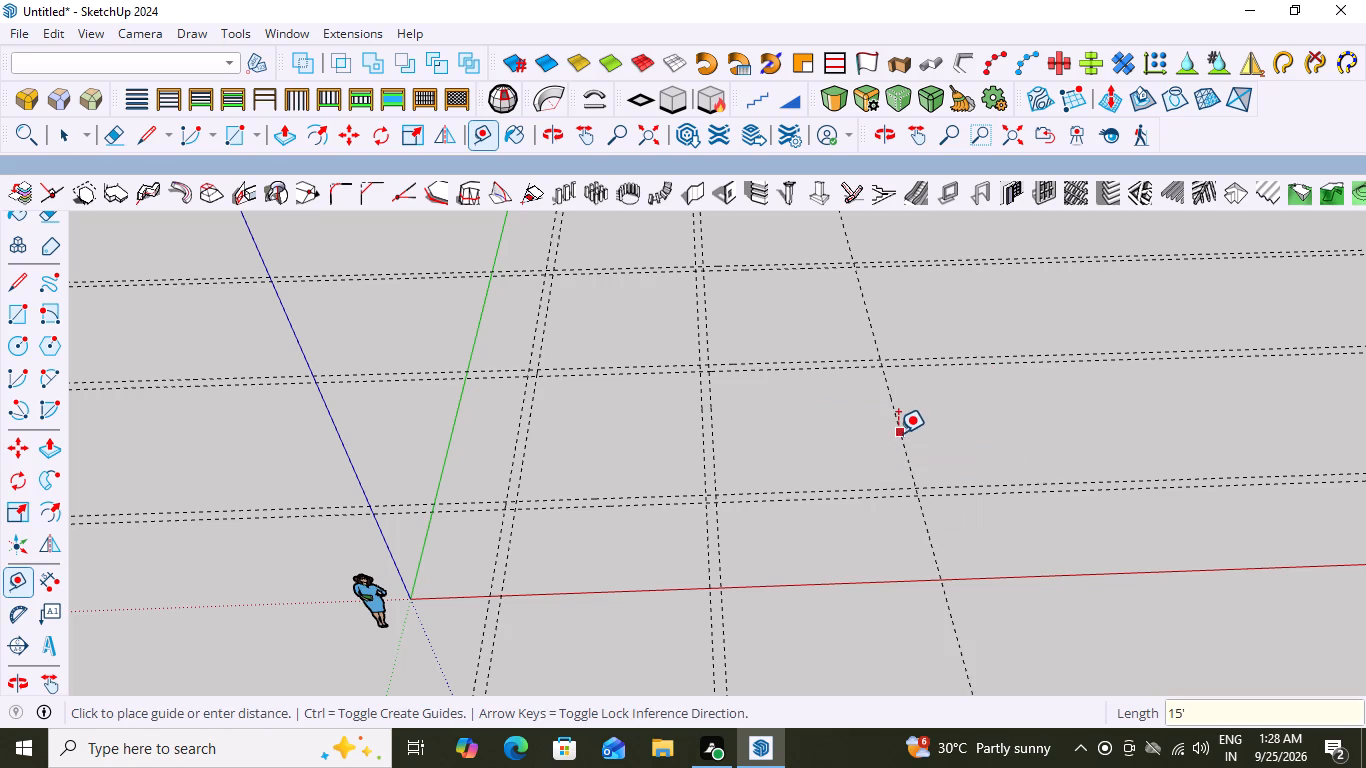
{"action": "key", "text": "9"}
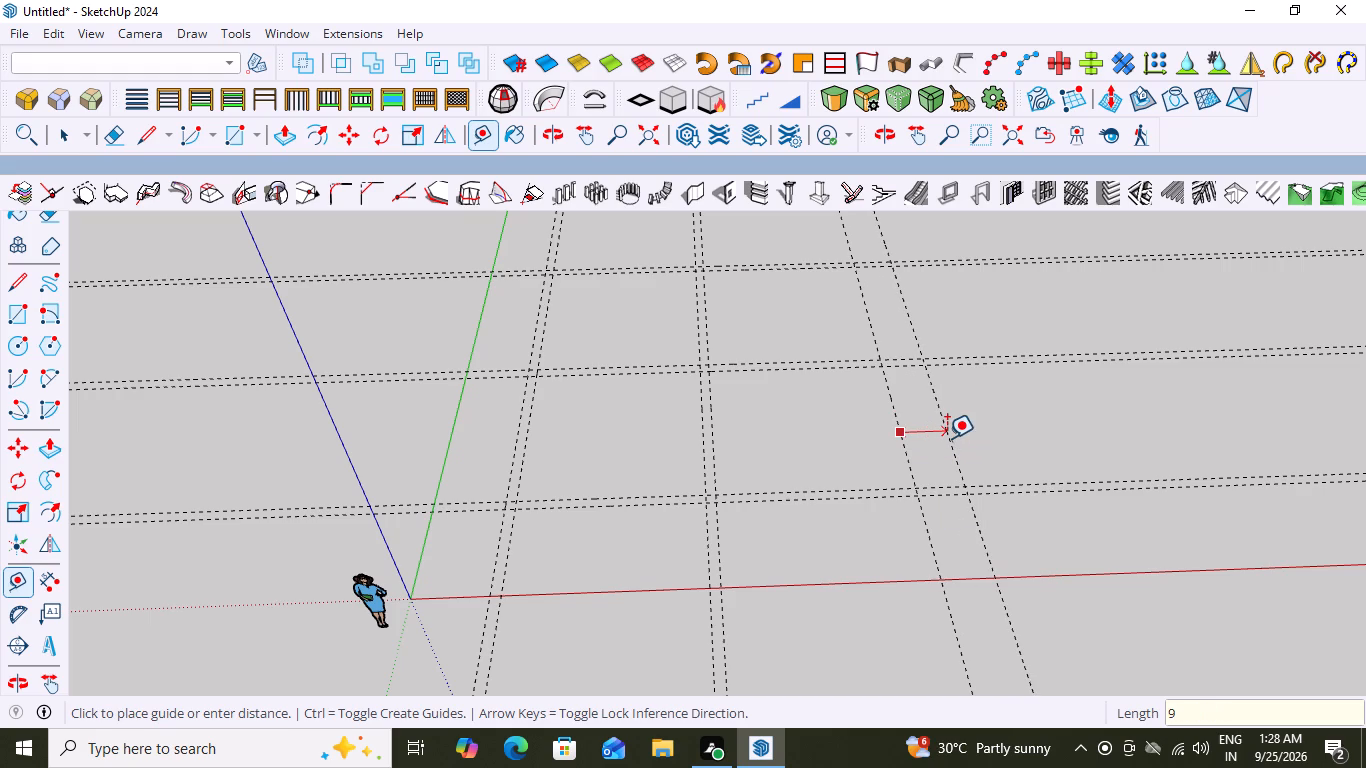
{"action": "key", "text": "shift+quotedbl"}
{"action": "key", "text": "Return"}
{"action": "scroll", "coordinate": [947, 449], "scroll_direction": "down", "scroll_amount": 7}
{"action": "scroll", "coordinate": [920, 501], "scroll_direction": "up", "scroll_amount": 2}
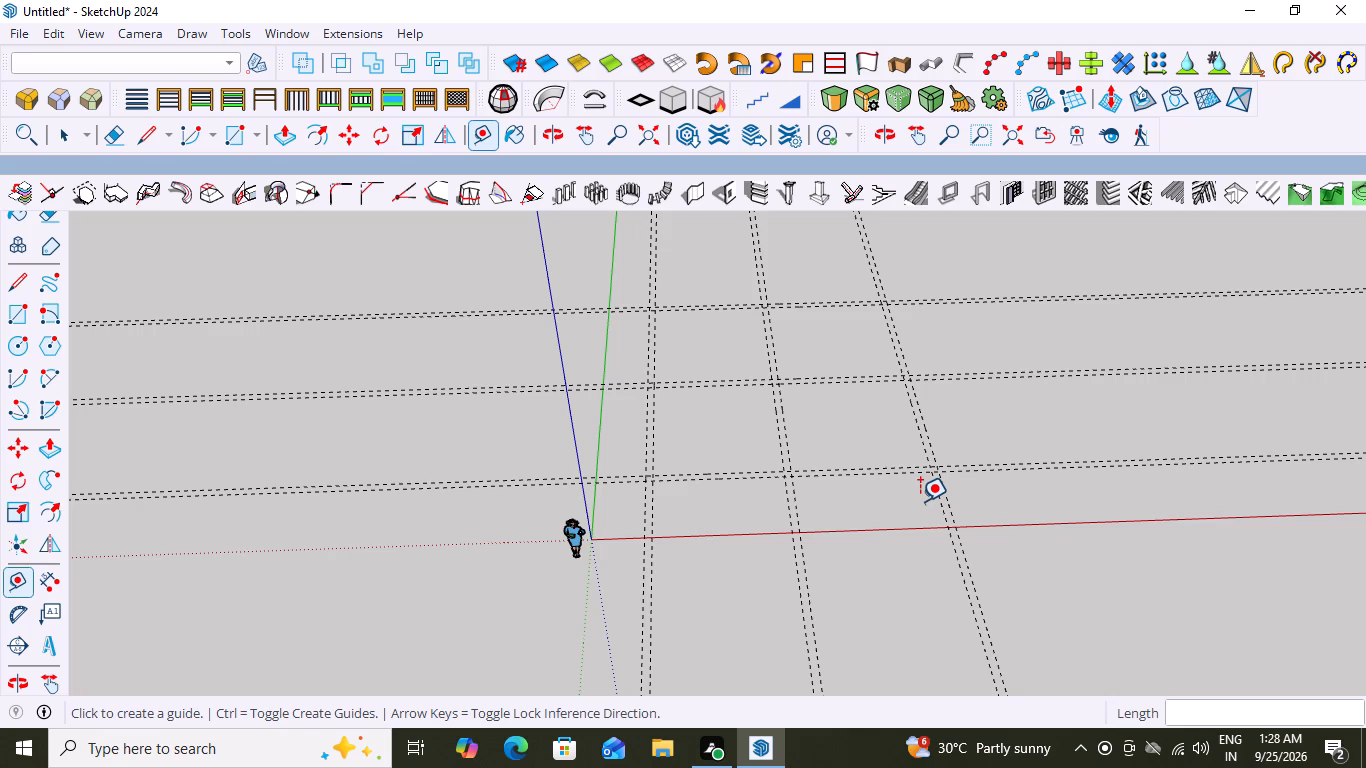
Delete the scale figure standing at the origin.
{"action": "scroll", "coordinate": [684, 498], "scroll_direction": "down", "scroll_amount": 3}
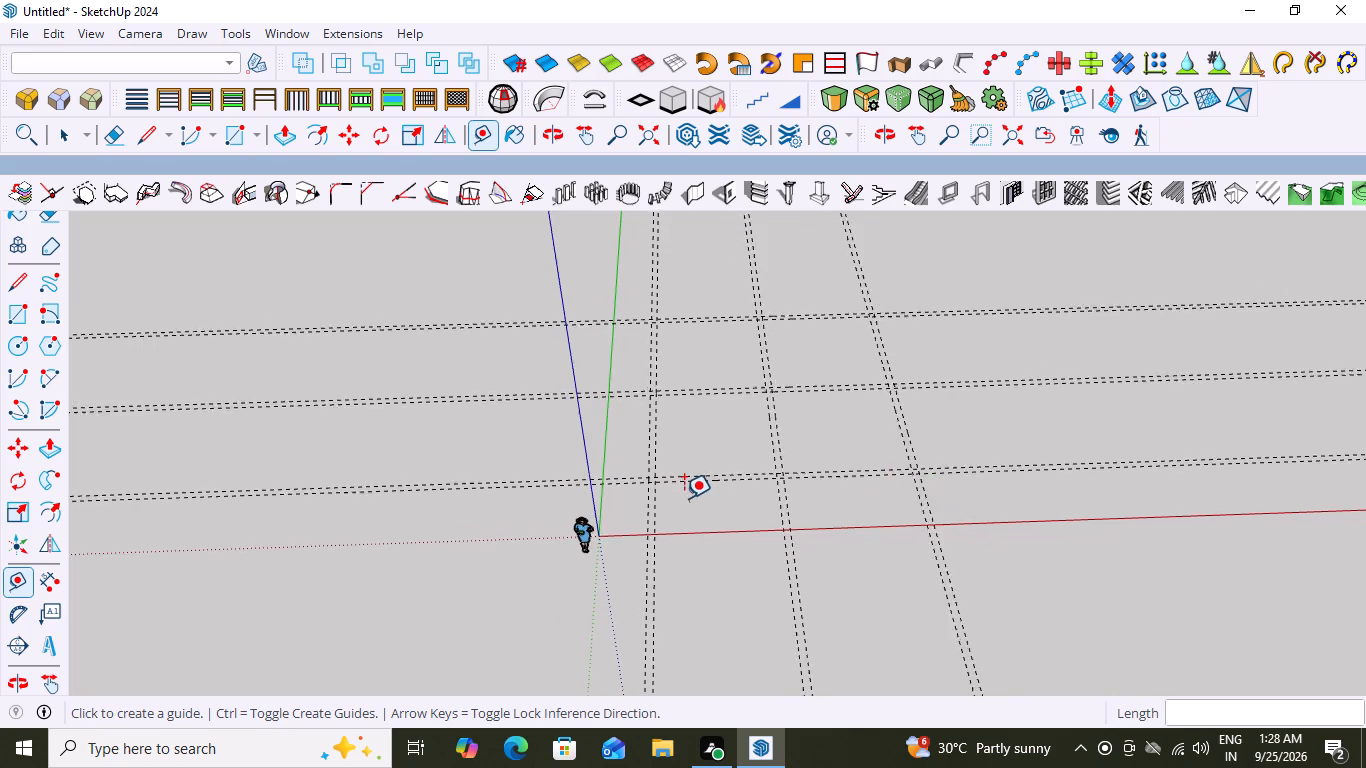
{"action": "scroll", "coordinate": [923, 383], "scroll_direction": "up", "scroll_amount": 2}
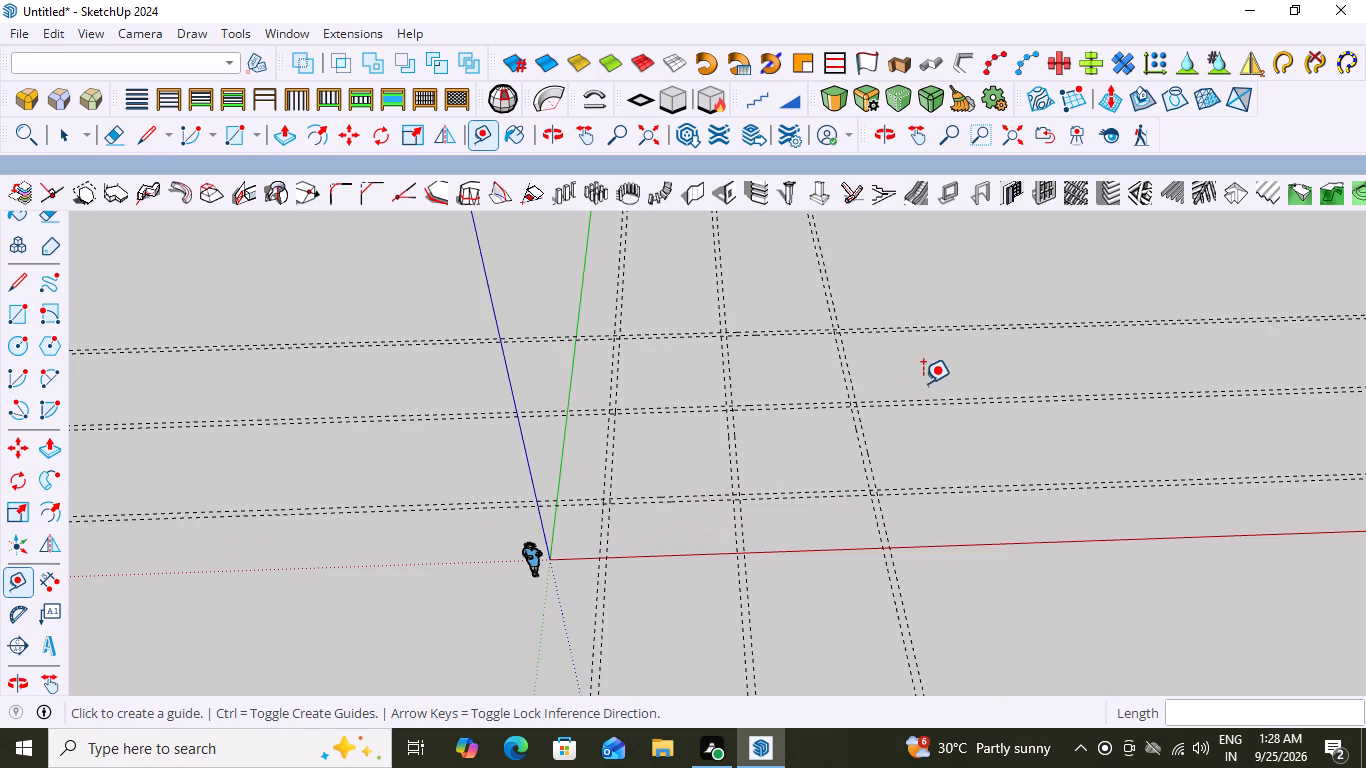
{"action": "key", "text": "space"}
{"action": "scroll", "coordinate": [624, 253], "scroll_direction": "up", "scroll_amount": 7}
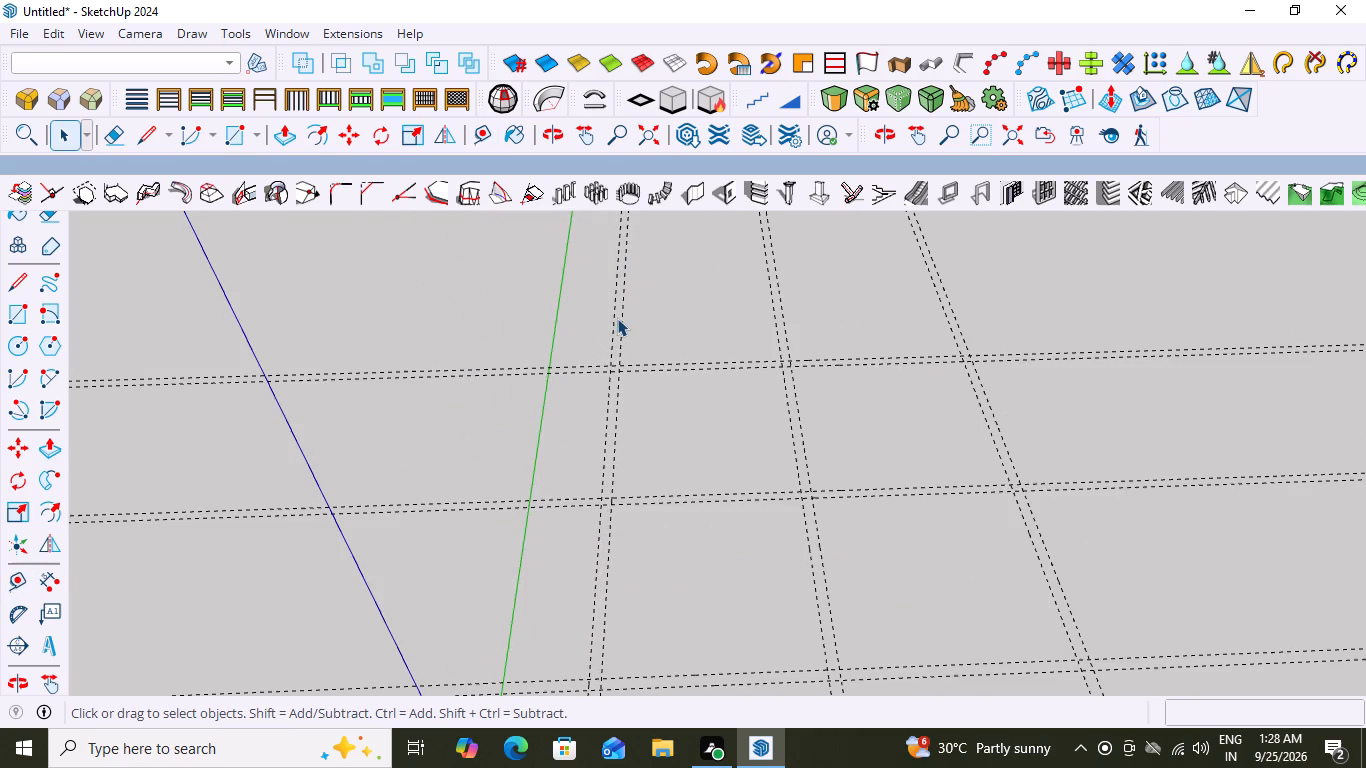
{"action": "scroll", "coordinate": [658, 299], "scroll_direction": "down", "scroll_amount": 9}
{"action": "left_click", "coordinate": [568, 576]}
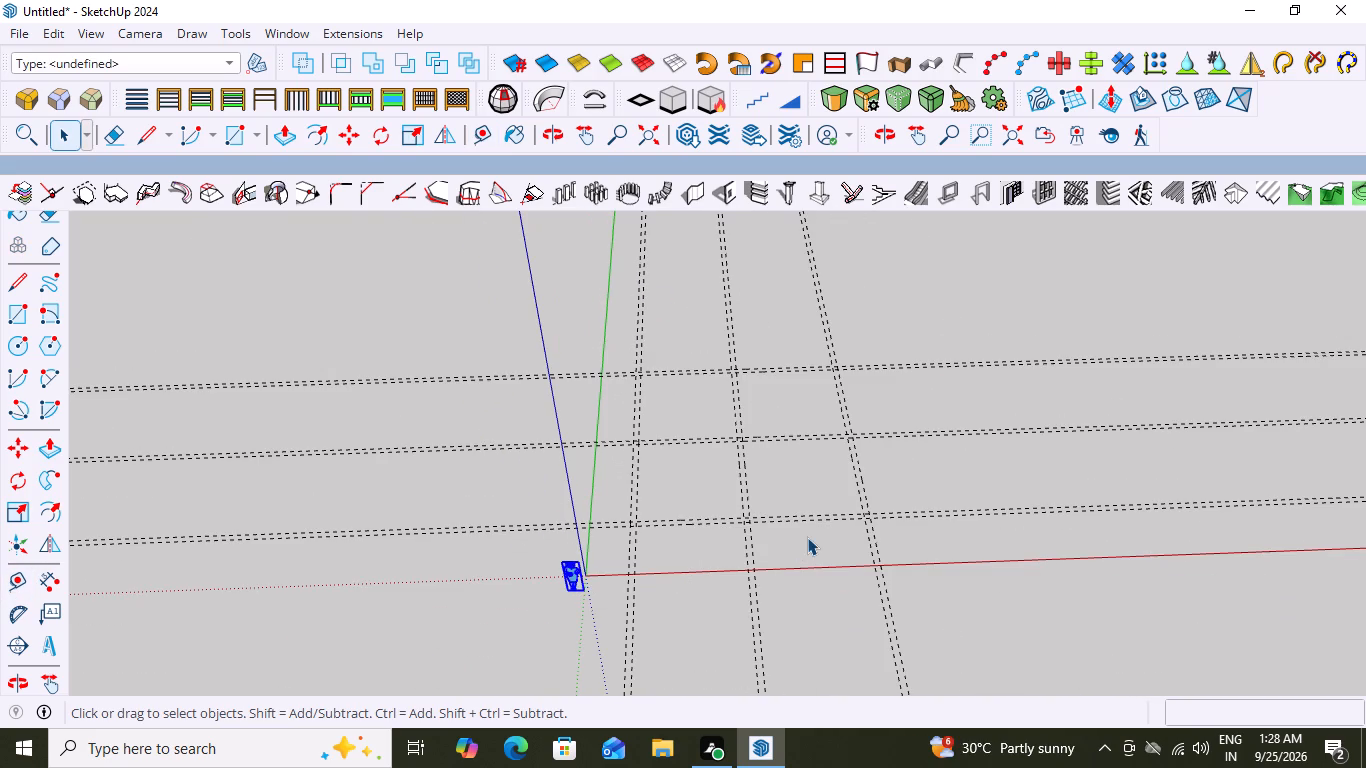
{"action": "key", "text": "Delete"}
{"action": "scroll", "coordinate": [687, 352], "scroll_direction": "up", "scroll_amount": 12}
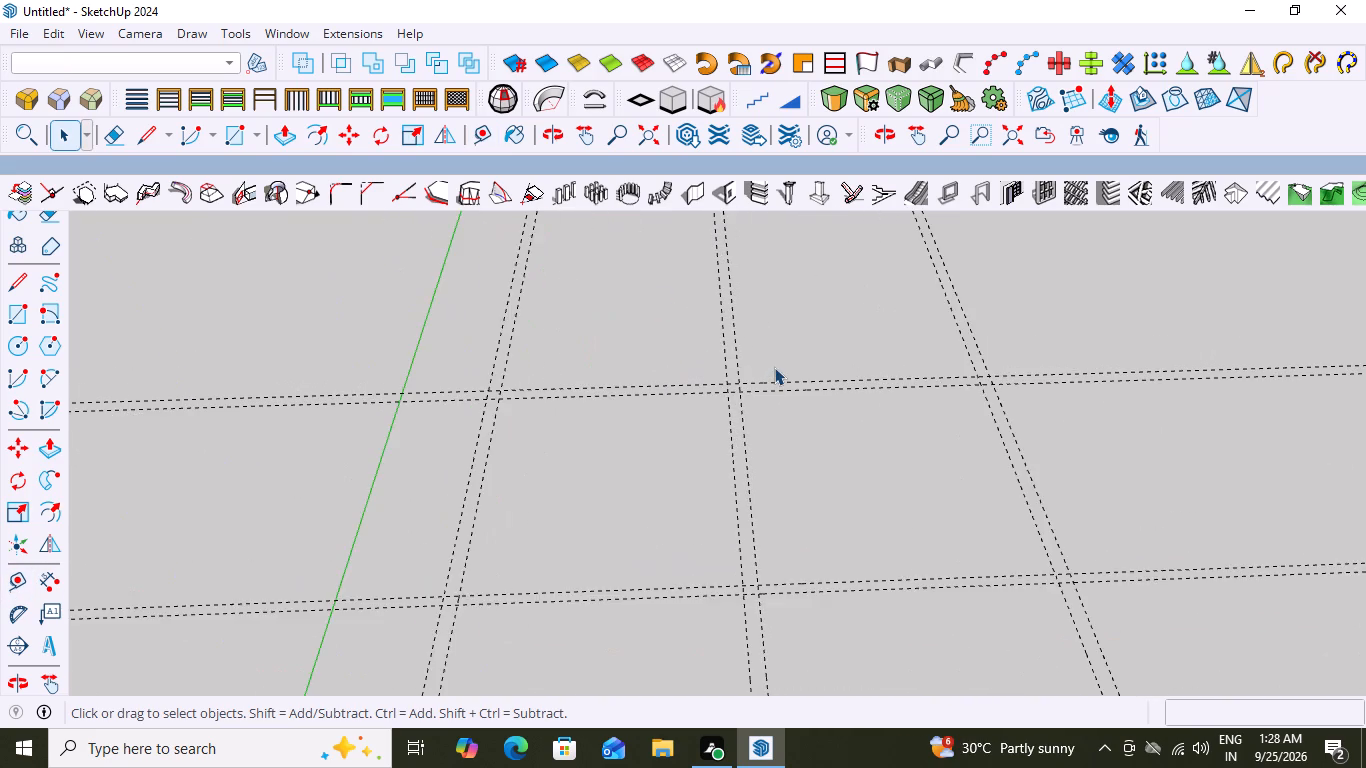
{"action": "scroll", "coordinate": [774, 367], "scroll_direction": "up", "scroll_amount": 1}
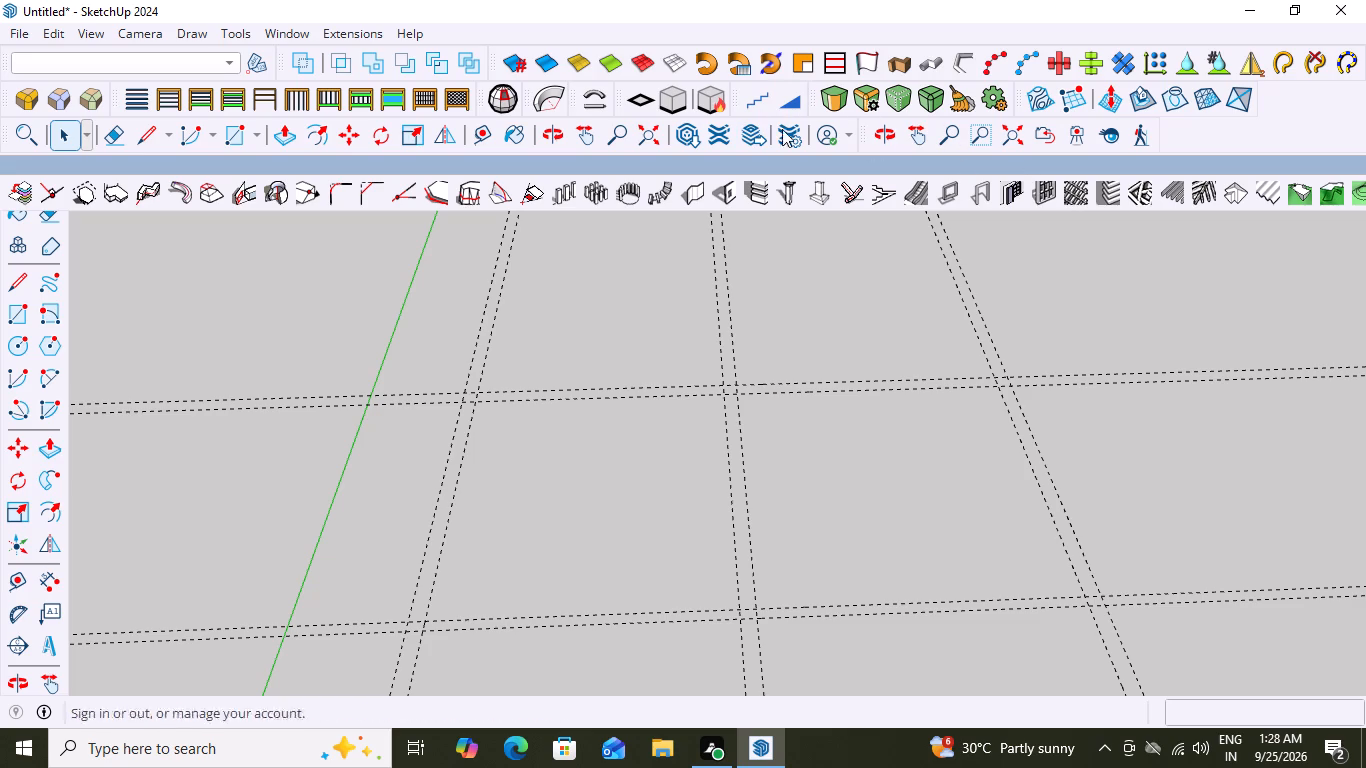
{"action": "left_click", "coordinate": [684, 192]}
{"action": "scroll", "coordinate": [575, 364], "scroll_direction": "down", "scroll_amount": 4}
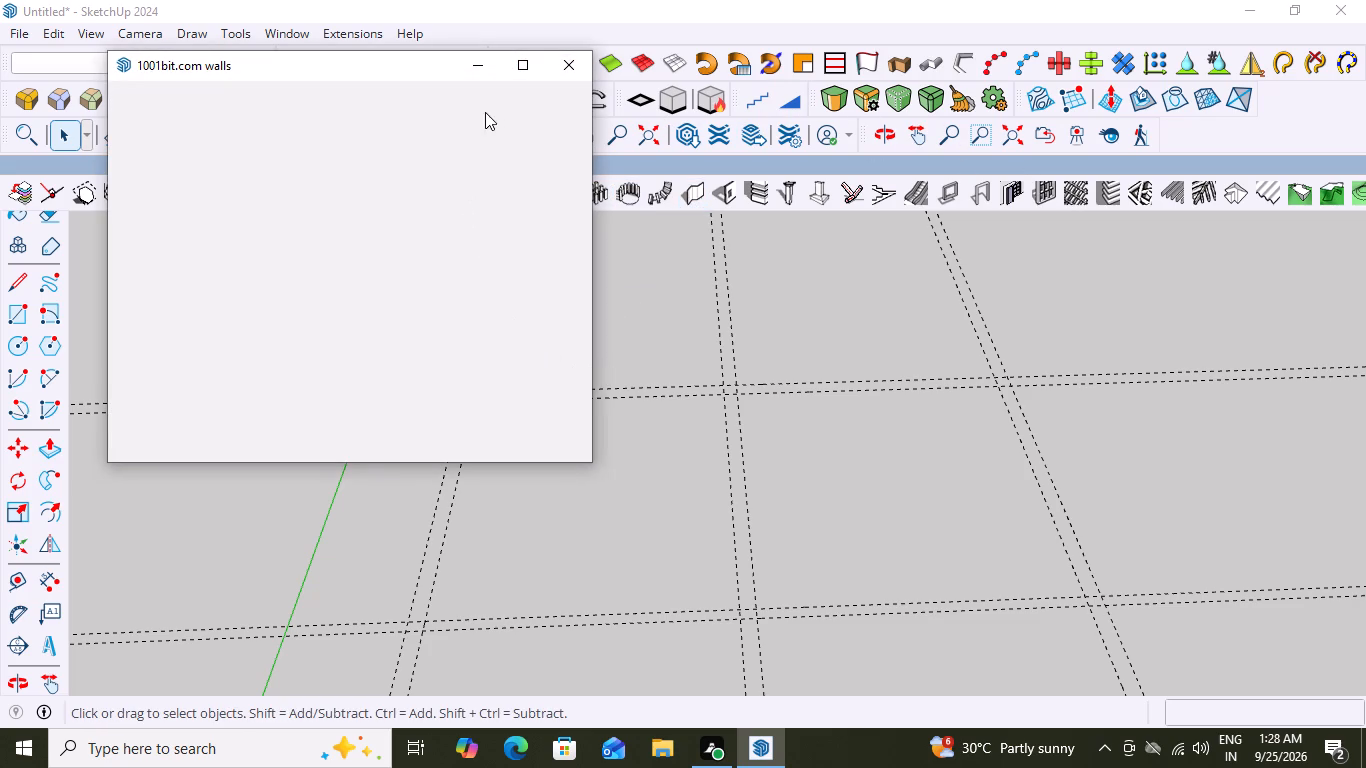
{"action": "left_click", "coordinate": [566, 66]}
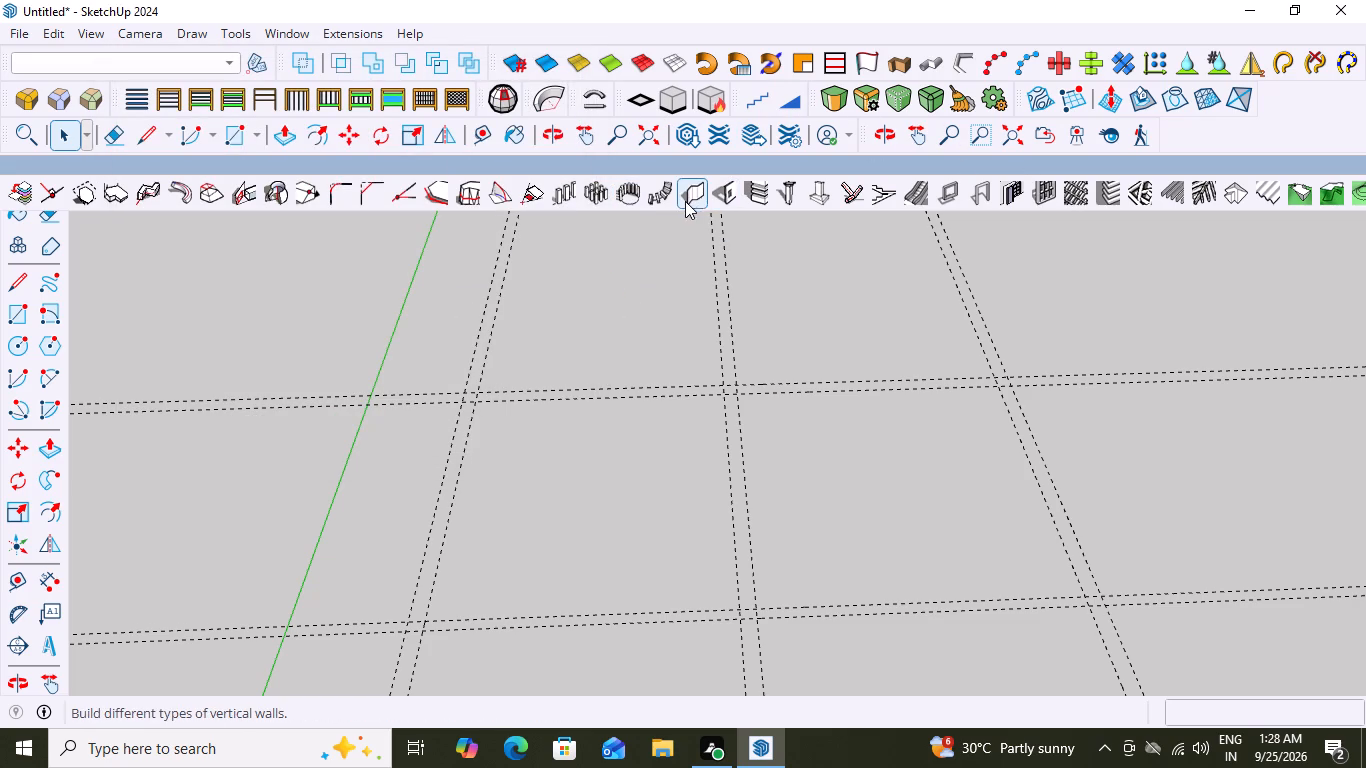
Set up a 1001bit type 1 vertical wall with 9" thickness and 10' height, and start creating it.
{"action": "left_click", "coordinate": [688, 196]}
{"action": "left_click", "coordinate": [153, 360]}
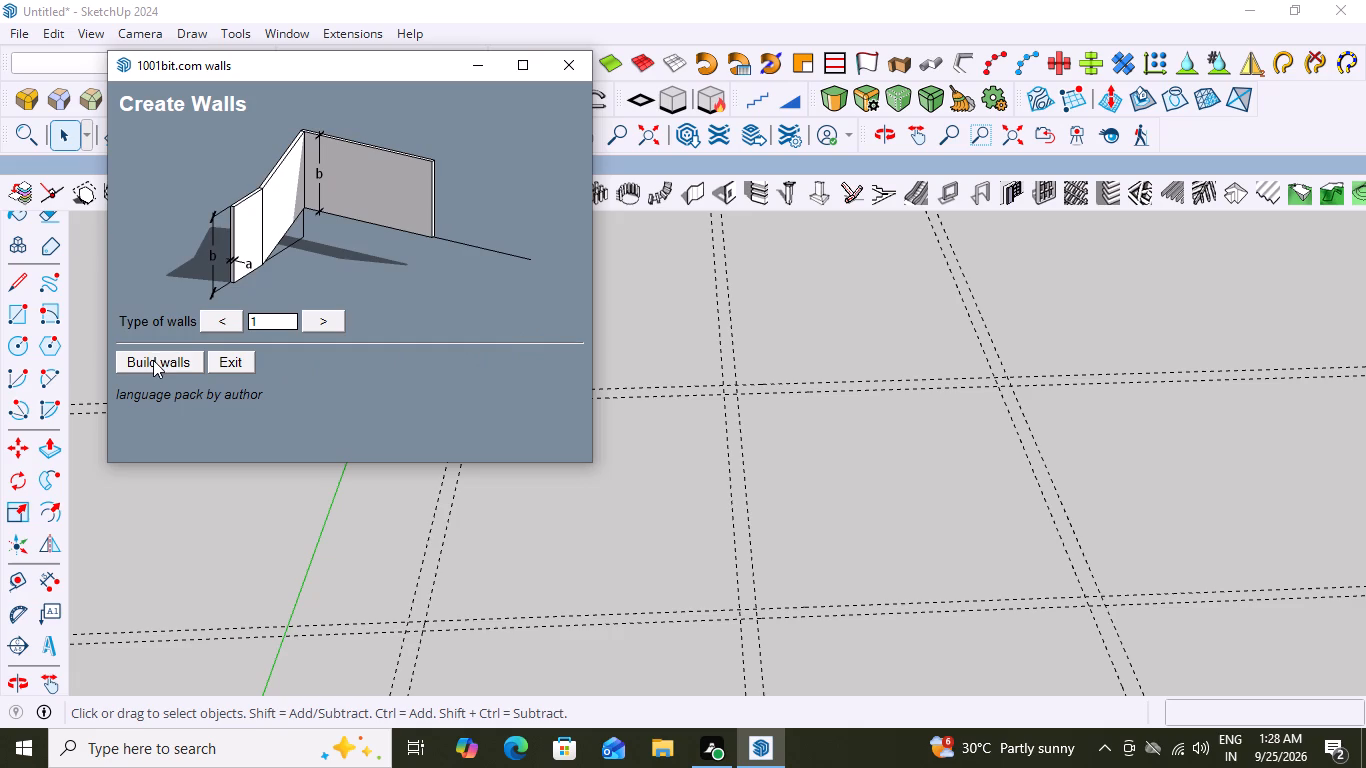
{"action": "left_click", "coordinate": [348, 379]}
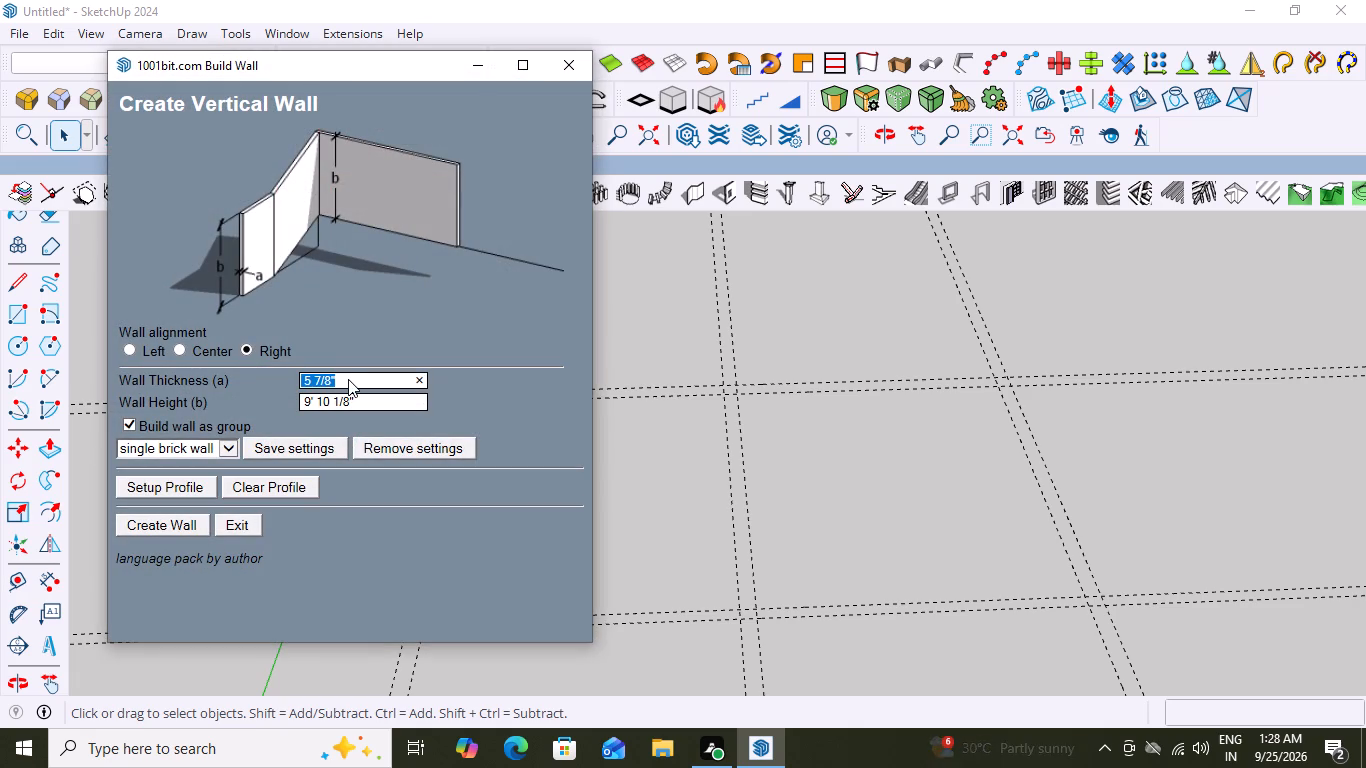
{"action": "key", "text": "BackSpace"}
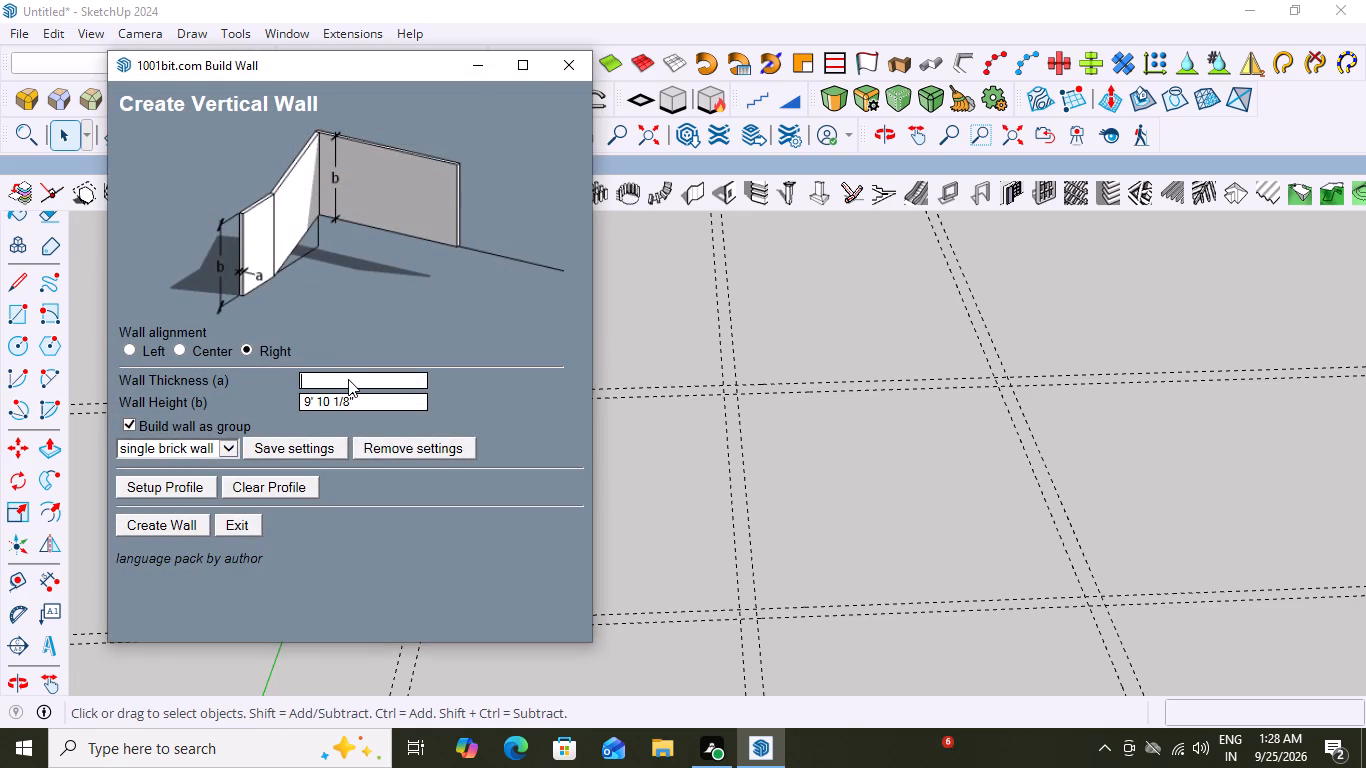
{"action": "type", "text": "9\""}
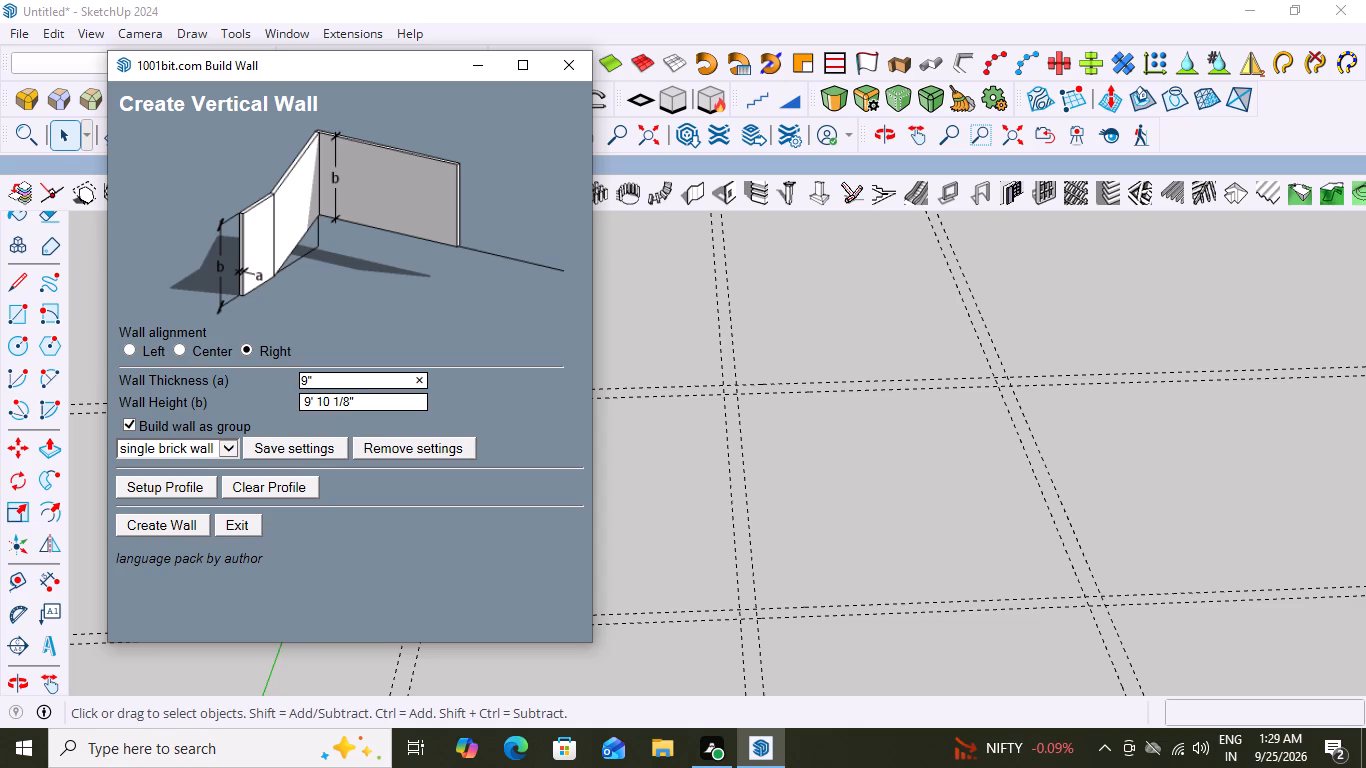
{"action": "left_click", "coordinate": [353, 403]}
{"action": "key", "text": "BackSpace"}
{"action": "key", "text": "1"}
{"action": "type", "text": "0'"}
{"action": "left_click", "coordinate": [171, 527]}
Start the wall at the farthest guide corner nearest the green axis and run it about 29' 6" to the guide pair nearest the red axis.
{"action": "scroll", "coordinate": [430, 346], "scroll_direction": "down", "scroll_amount": 14}
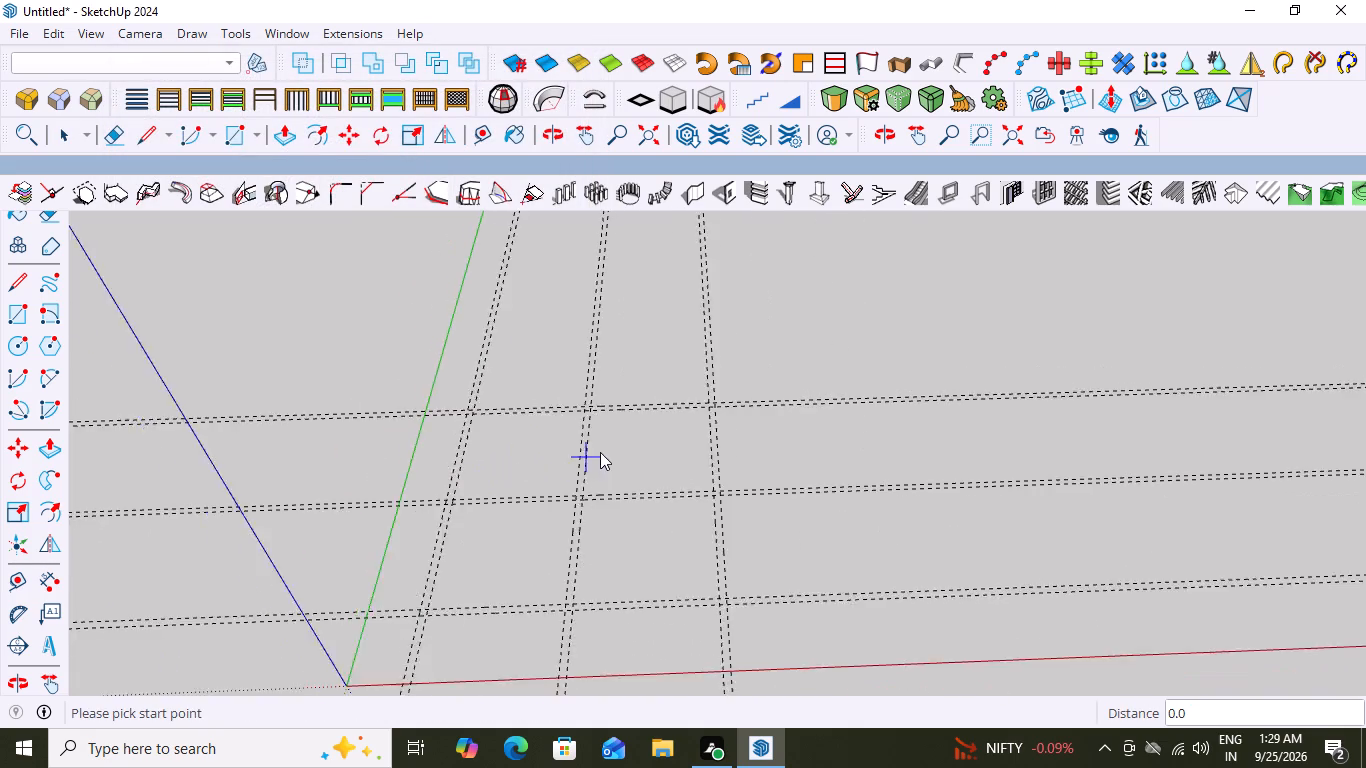
{"action": "scroll", "coordinate": [600, 452], "scroll_direction": "down", "scroll_amount": 3}
{"action": "scroll", "coordinate": [306, 317], "scroll_direction": "up", "scroll_amount": 3}
{"action": "scroll", "coordinate": [453, 368], "scroll_direction": "up", "scroll_amount": 8}
{"action": "scroll", "coordinate": [556, 481], "scroll_direction": "up", "scroll_amount": 7}
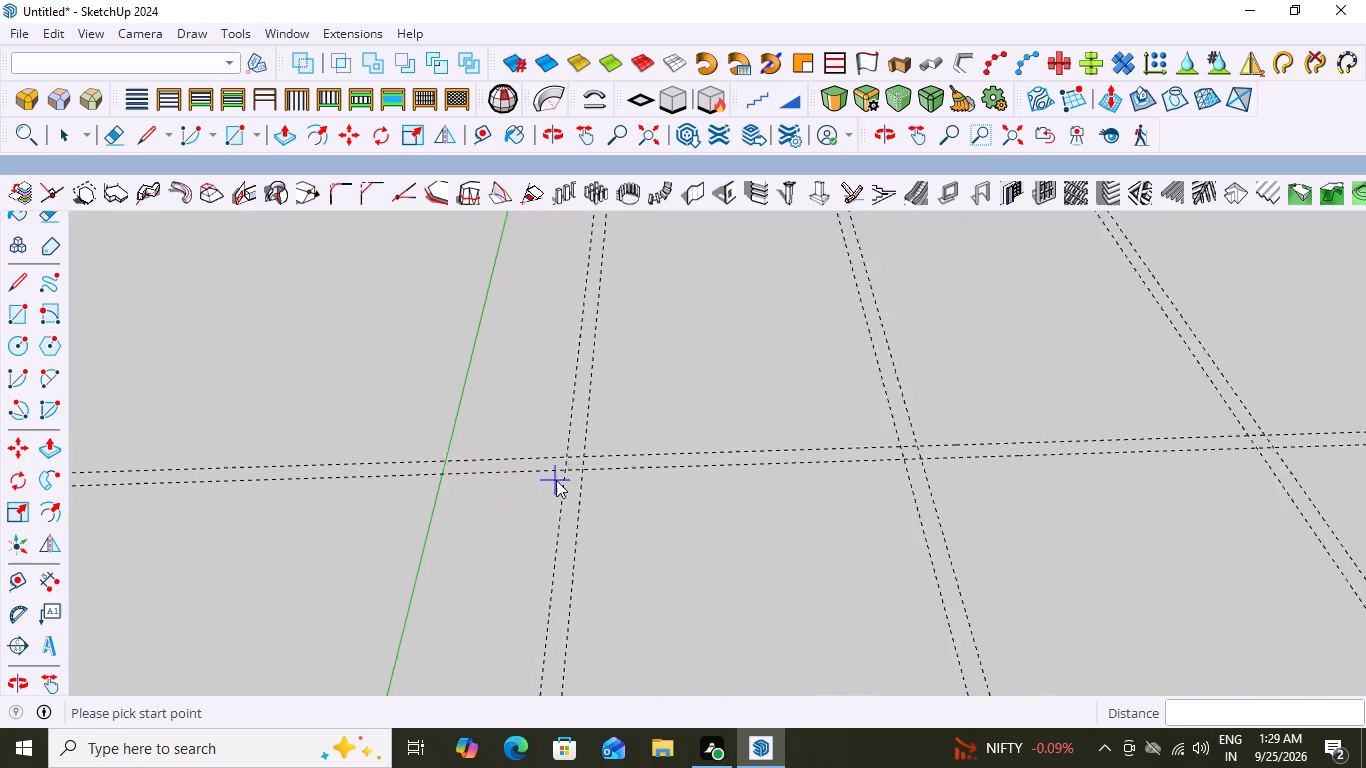
{"action": "scroll", "coordinate": [556, 480], "scroll_direction": "up", "scroll_amount": 5}
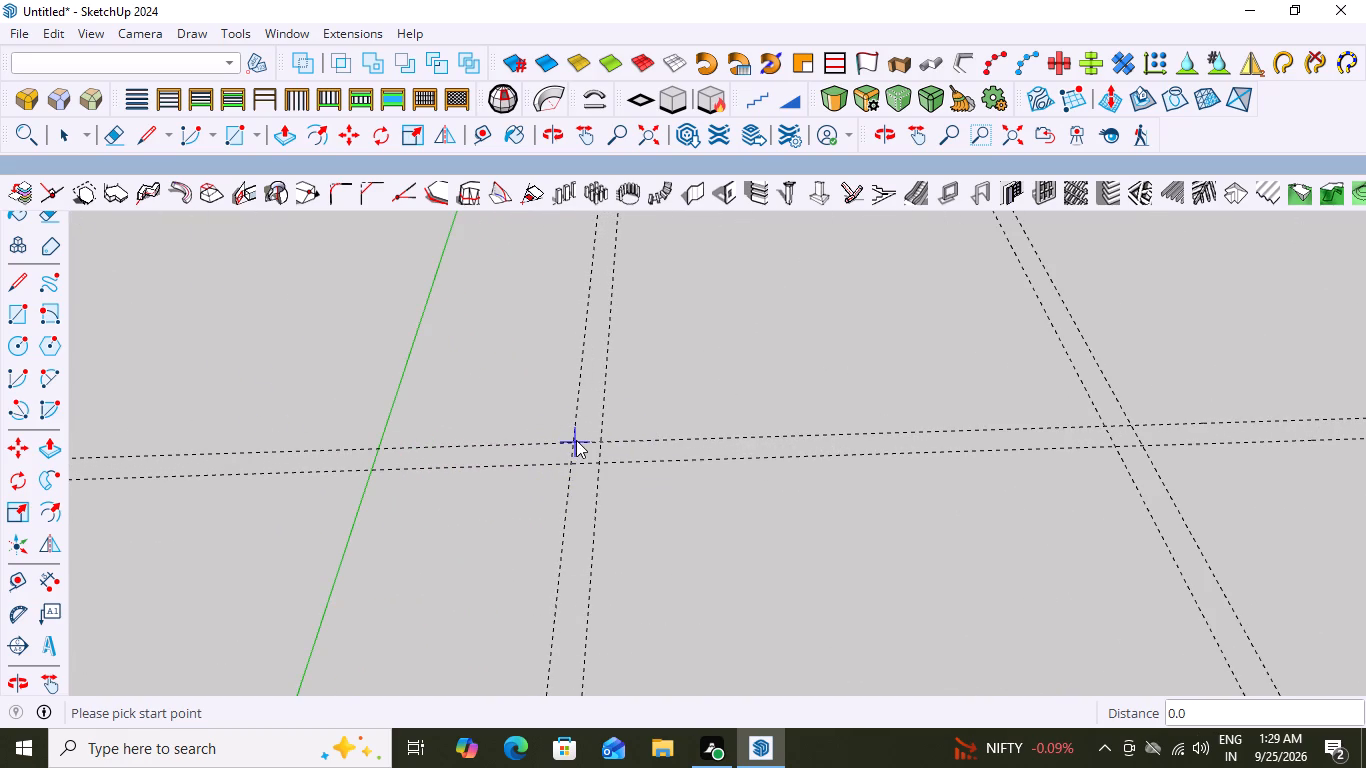
{"action": "scroll", "coordinate": [563, 442], "scroll_direction": "up", "scroll_amount": 19}
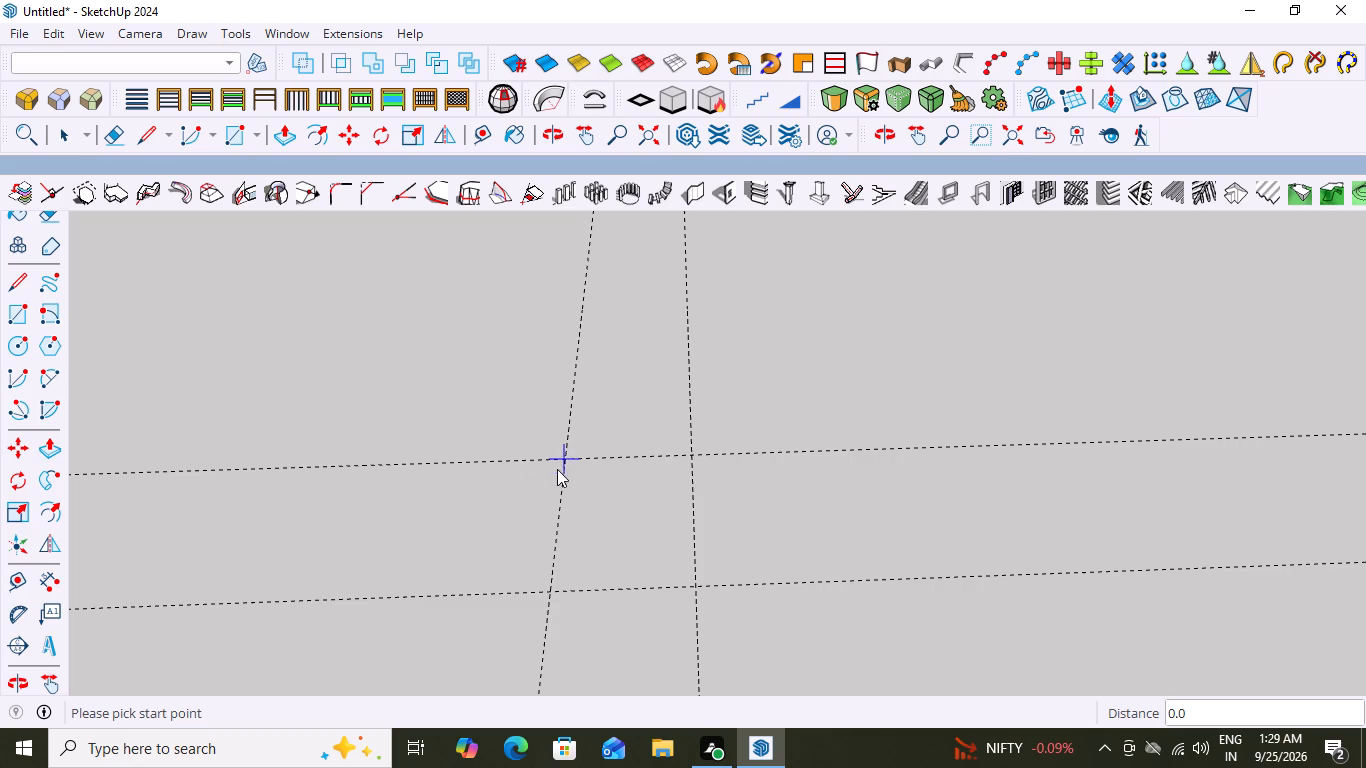
{"action": "left_click", "coordinate": [565, 458]}
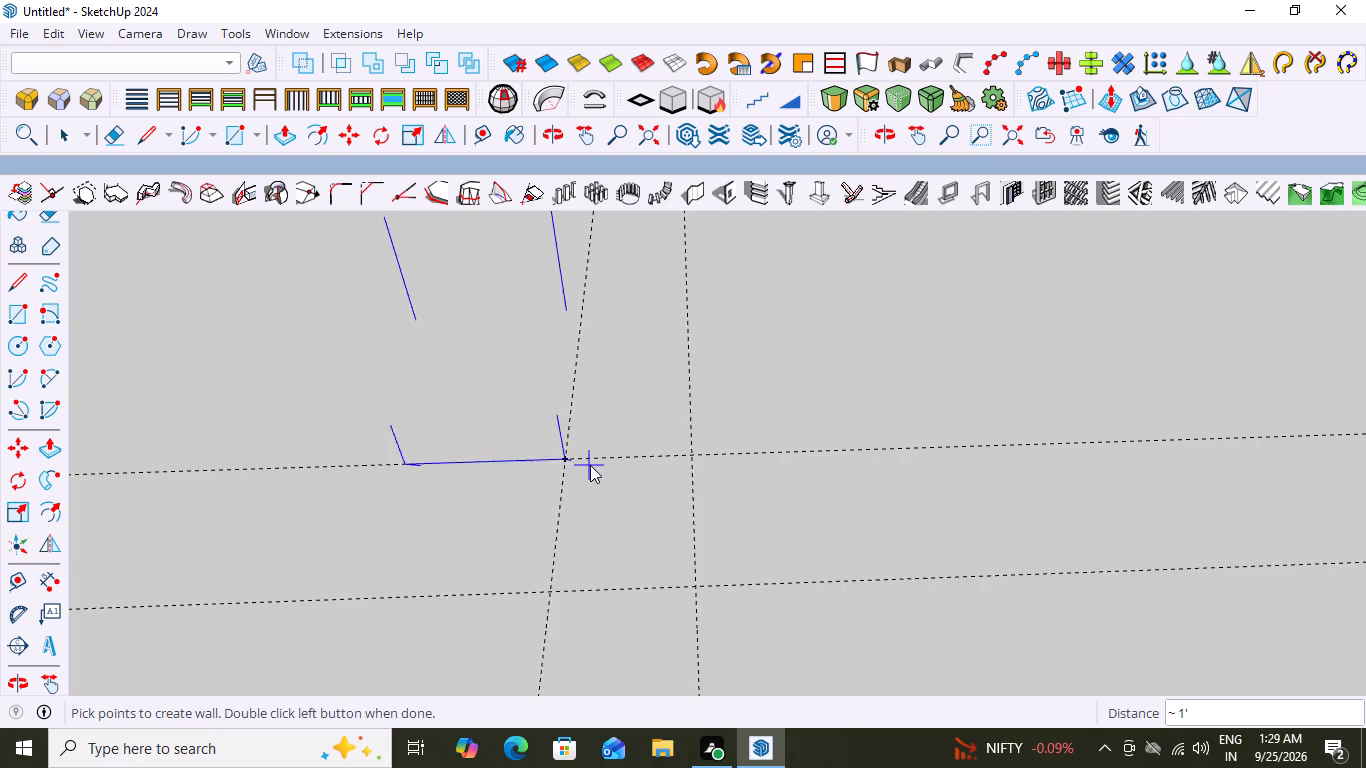
{"action": "scroll", "coordinate": [590, 465], "scroll_direction": "down", "scroll_amount": 20}
{"action": "scroll", "coordinate": [590, 465], "scroll_direction": "down", "scroll_amount": 20}
{"action": "scroll", "coordinate": [590, 465], "scroll_direction": "down", "scroll_amount": 1}
{"action": "middle_click", "coordinate": [657, 414]}
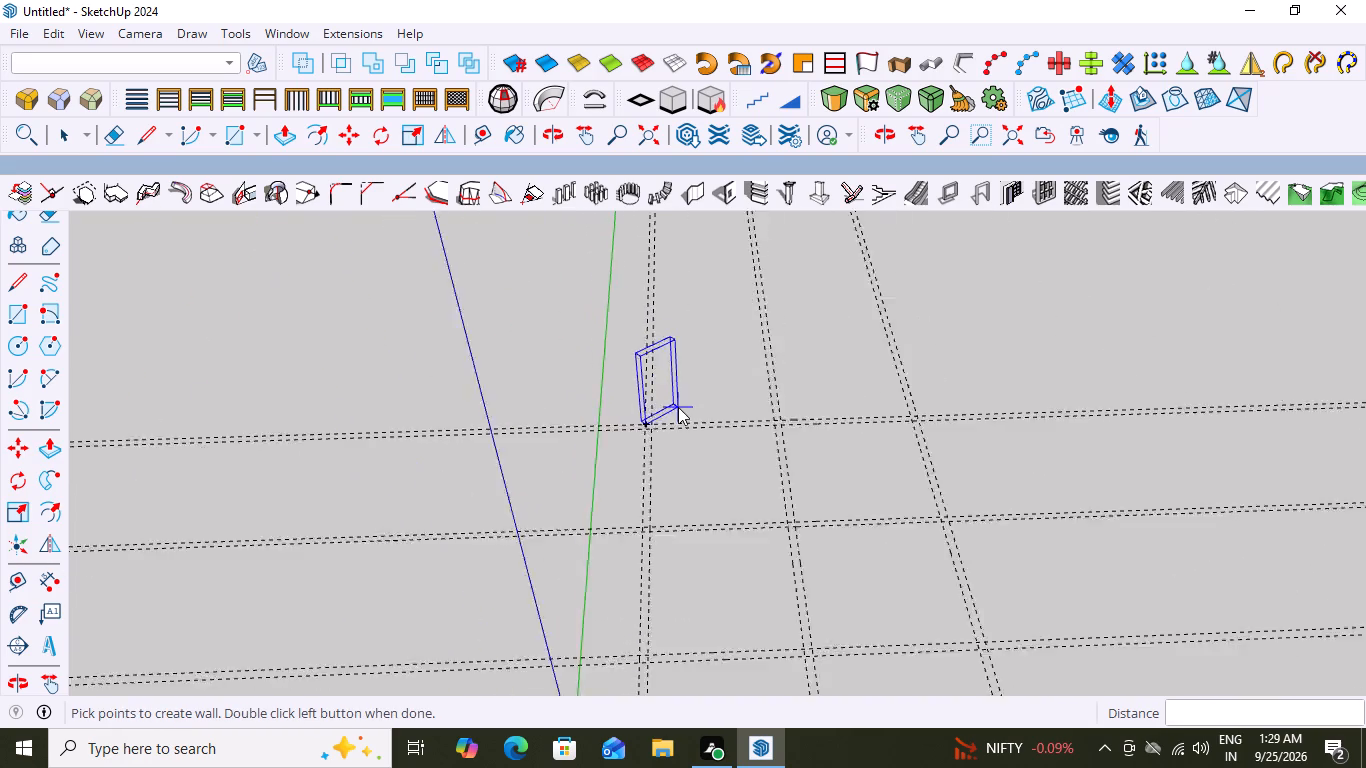
{"action": "scroll", "coordinate": [678, 407], "scroll_direction": "down", "scroll_amount": 6}
{"action": "scroll", "coordinate": [658, 621], "scroll_direction": "up", "scroll_amount": 19}
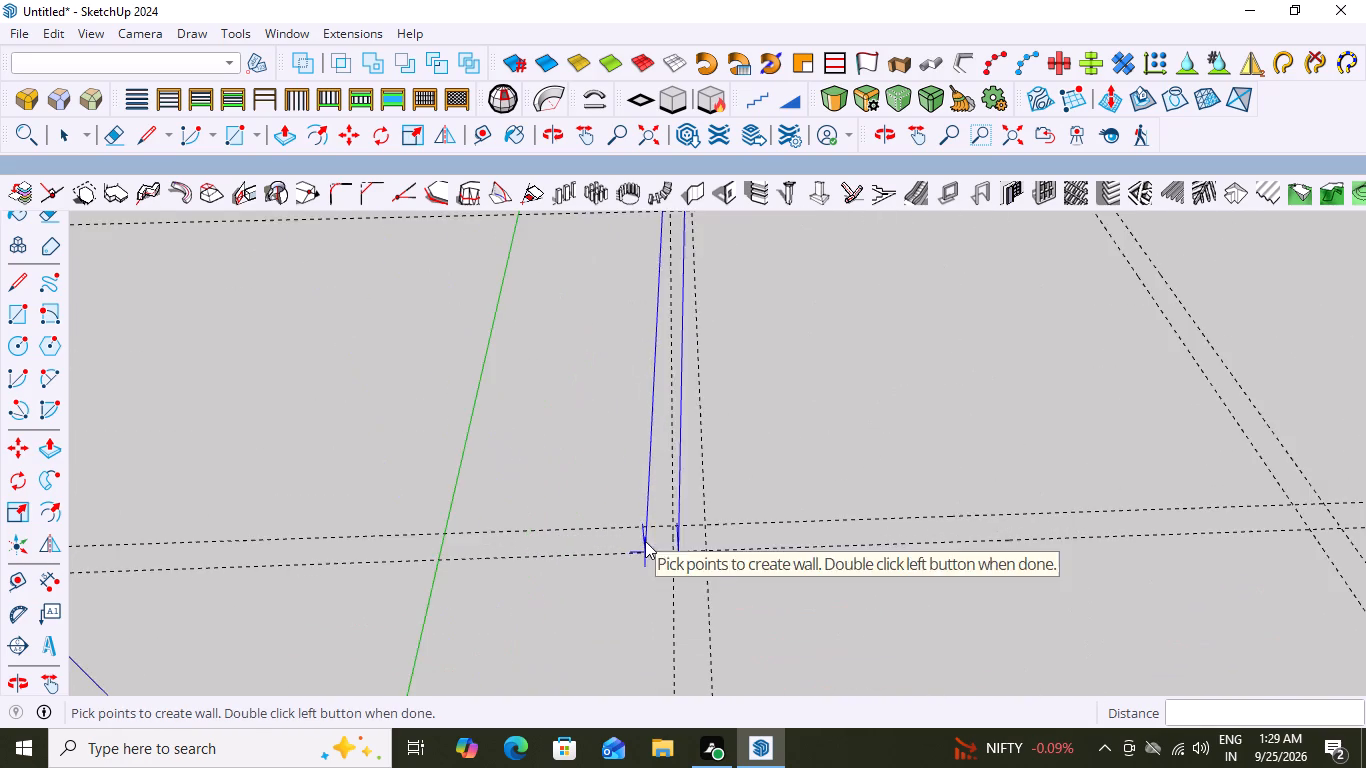
{"action": "scroll", "coordinate": [674, 557], "scroll_direction": "up", "scroll_amount": 9}
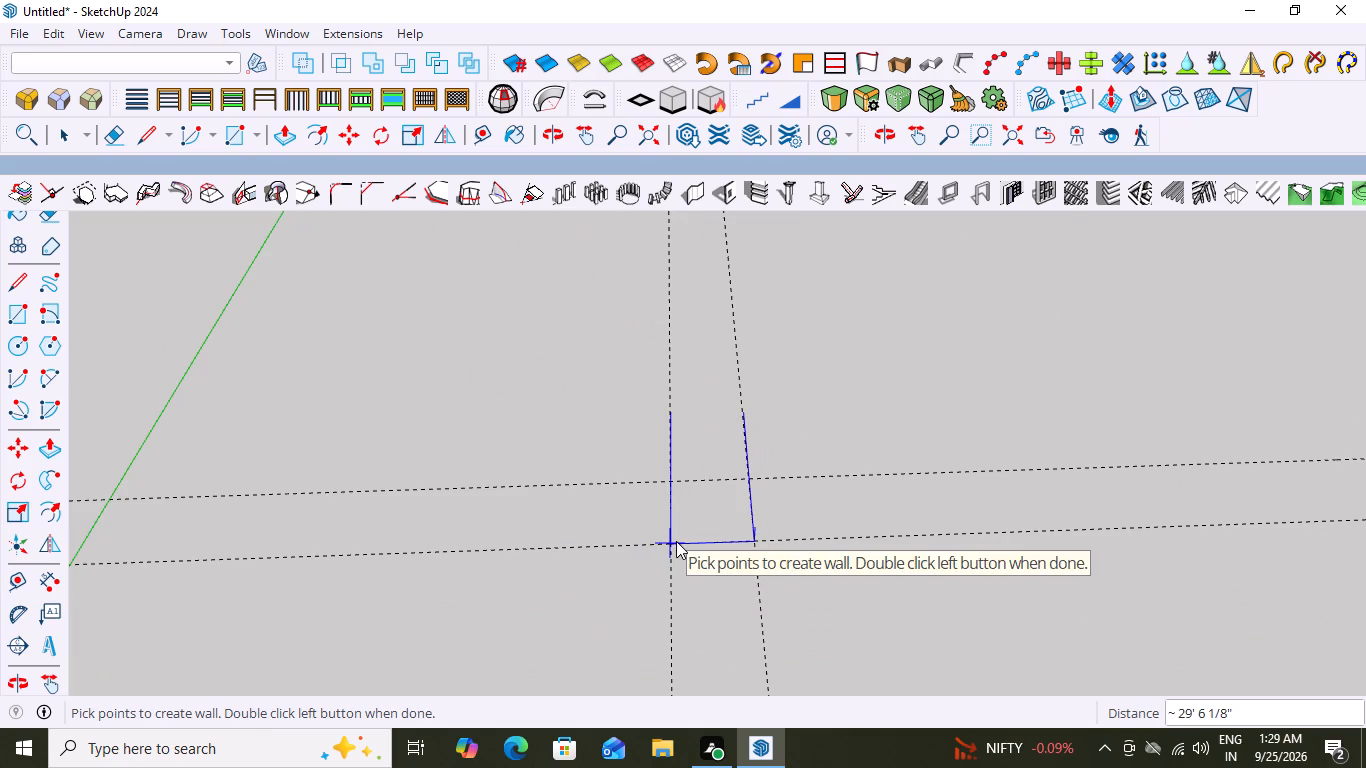
{"action": "scroll", "coordinate": [669, 543], "scroll_direction": "up", "scroll_amount": 17}
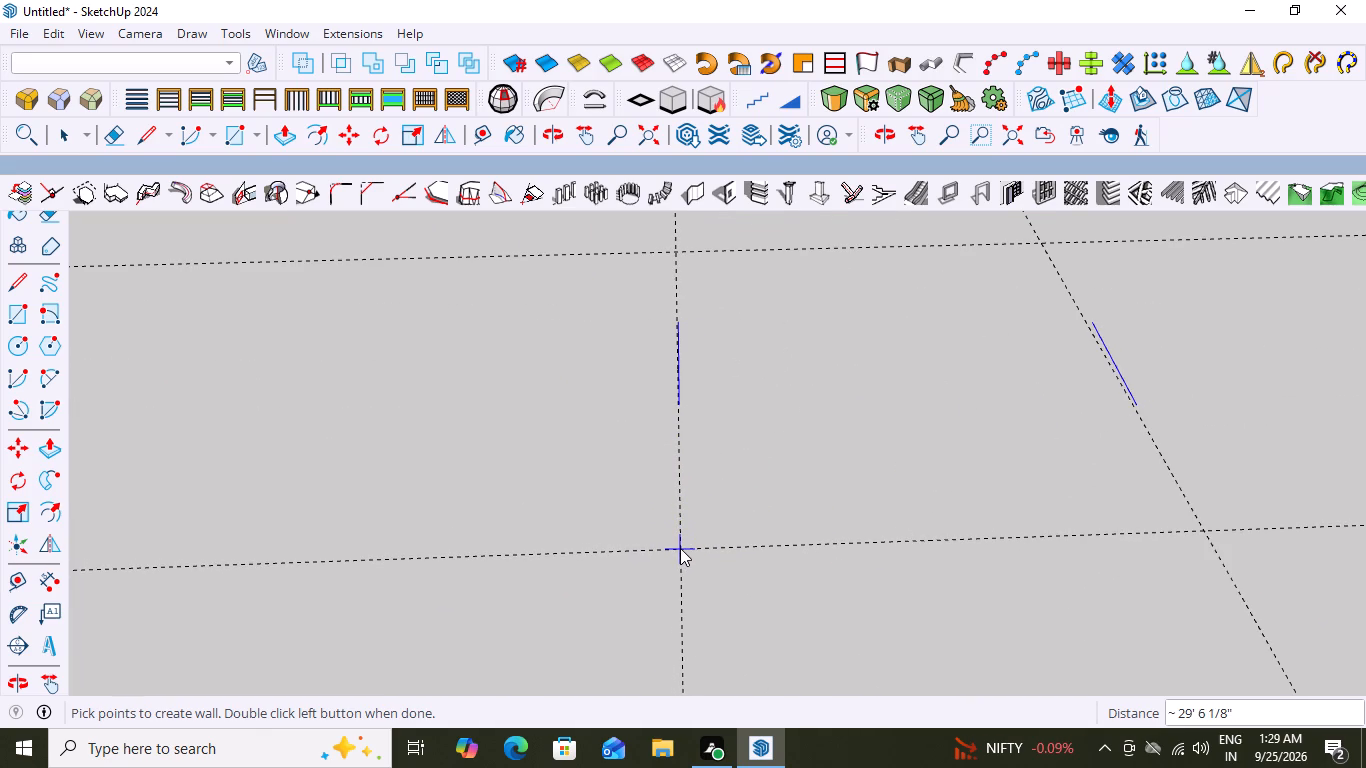
{"action": "left_click", "coordinate": [680, 548]}
Continue the wall 15' 6" along the red direction to the second guide pair, and turn it 14' 9" back to the middle red-parallel pair.
{"action": "scroll", "coordinate": [494, 556], "scroll_direction": "down", "scroll_amount": 14}
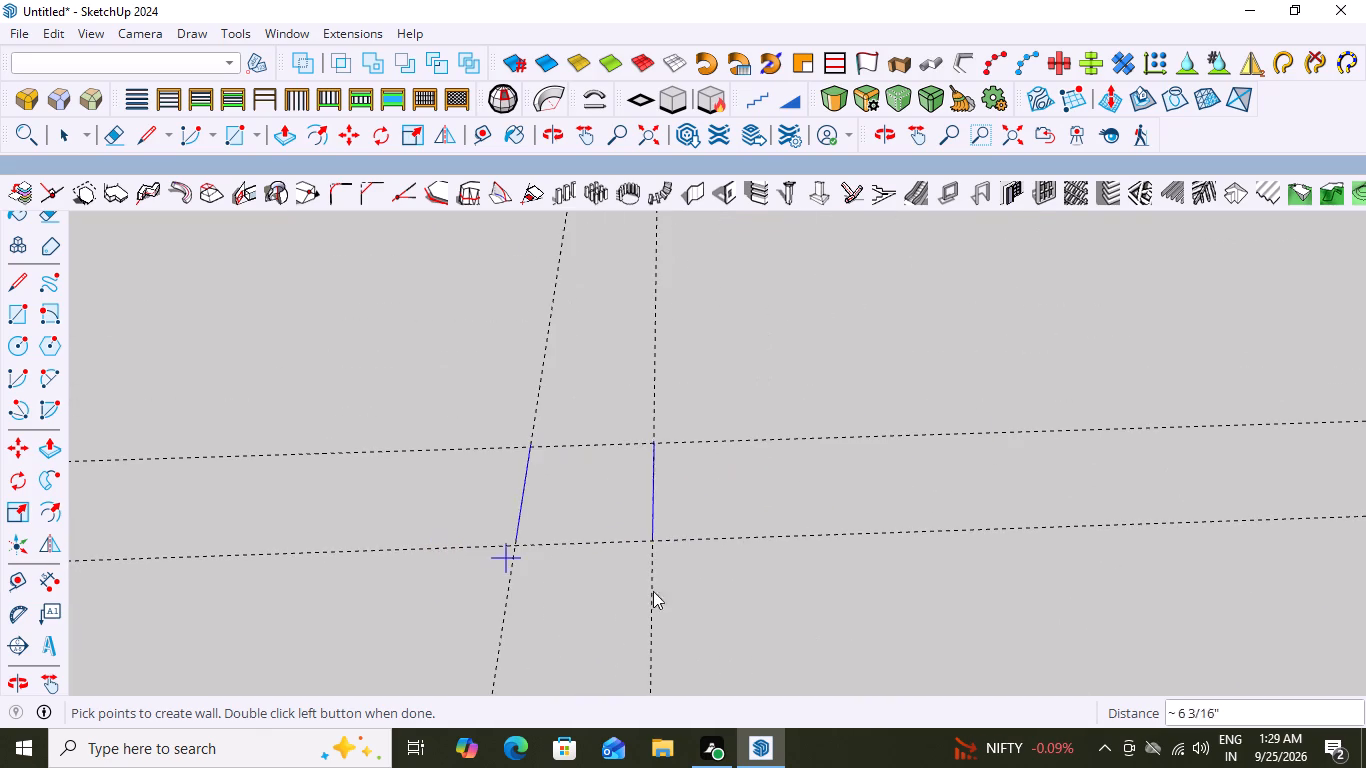
{"action": "scroll", "coordinate": [803, 576], "scroll_direction": "down", "scroll_amount": 20}
{"action": "scroll", "coordinate": [803, 576], "scroll_direction": "down", "scroll_amount": 8}
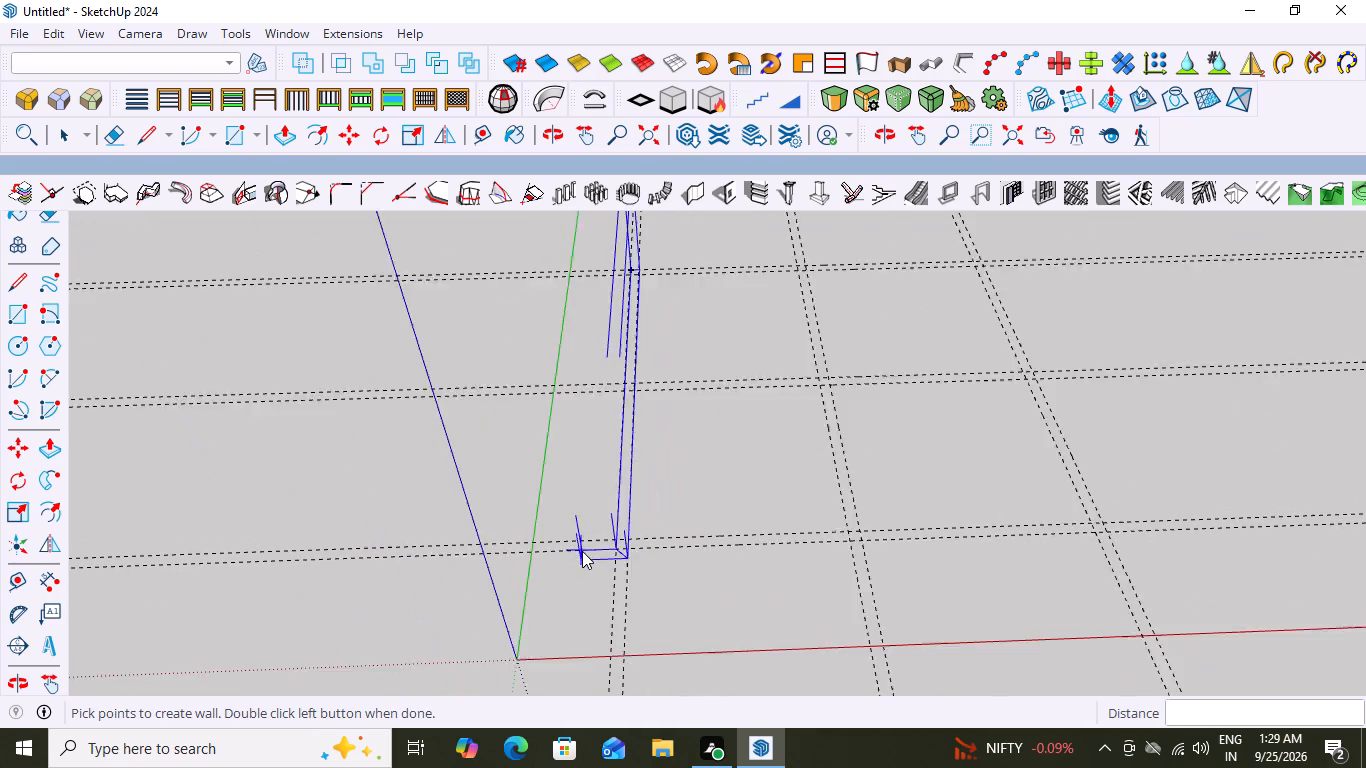
{"action": "scroll", "coordinate": [582, 551], "scroll_direction": "down", "scroll_amount": 1}
{"action": "scroll", "coordinate": [860, 561], "scroll_direction": "up", "scroll_amount": 18}
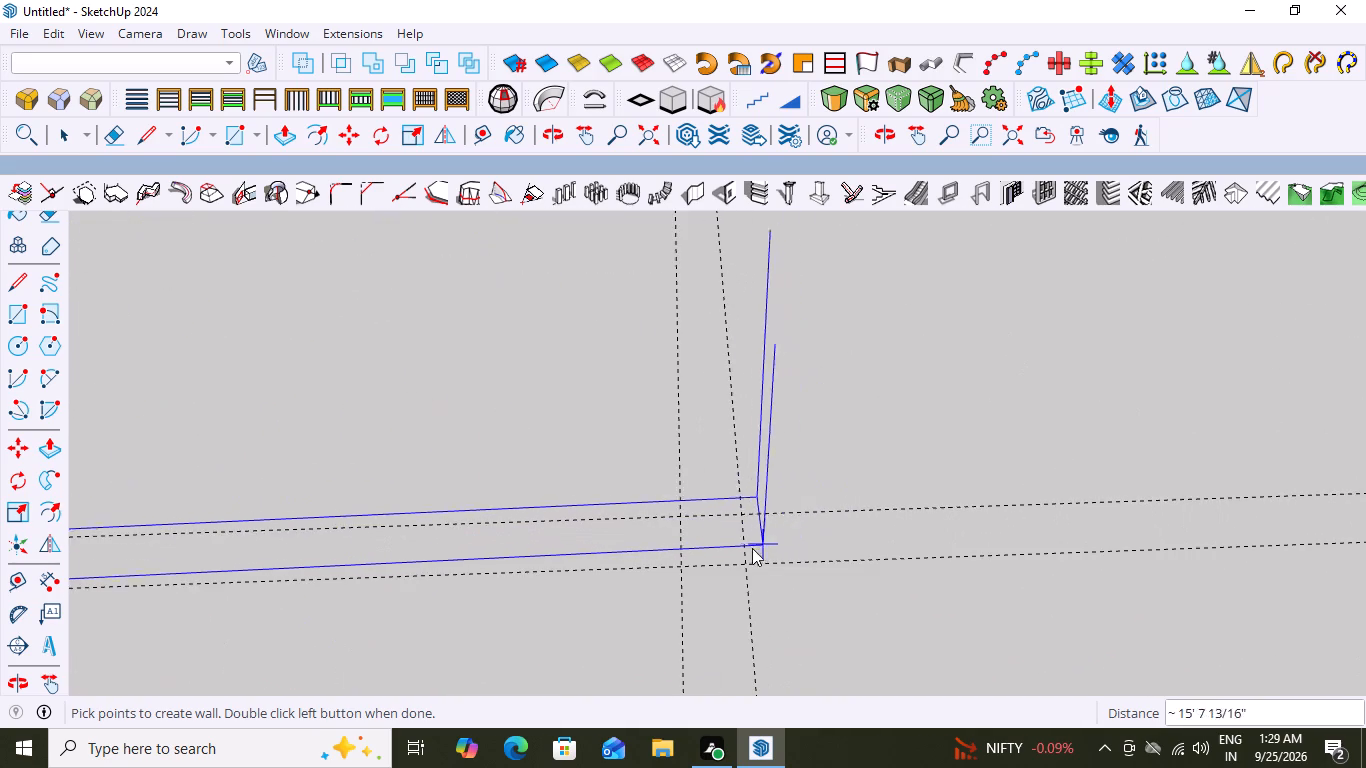
{"action": "scroll", "coordinate": [750, 549], "scroll_direction": "up", "scroll_amount": 3}
{"action": "left_click", "coordinate": [743, 568]}
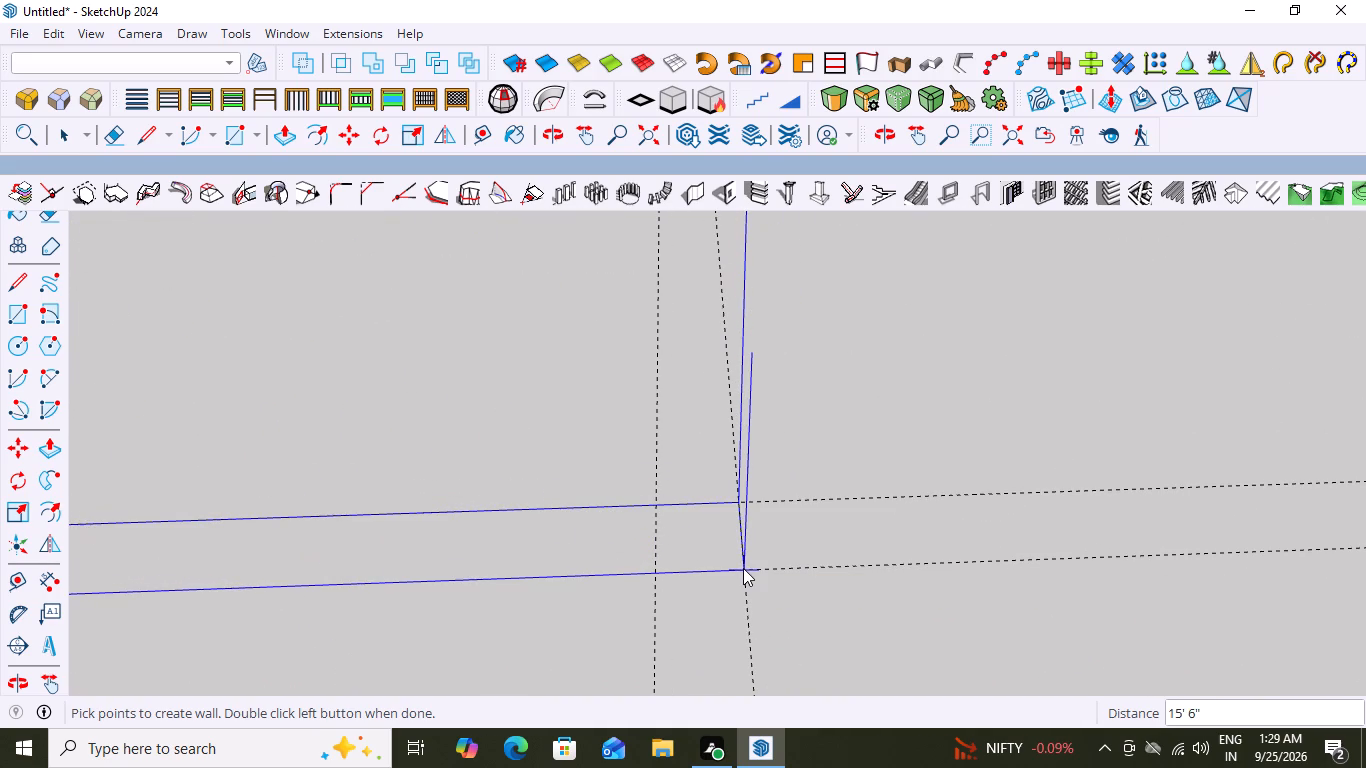
{"action": "scroll", "coordinate": [709, 478], "scroll_direction": "down", "scroll_amount": 20}
{"action": "scroll", "coordinate": [709, 478], "scroll_direction": "down", "scroll_amount": 6}
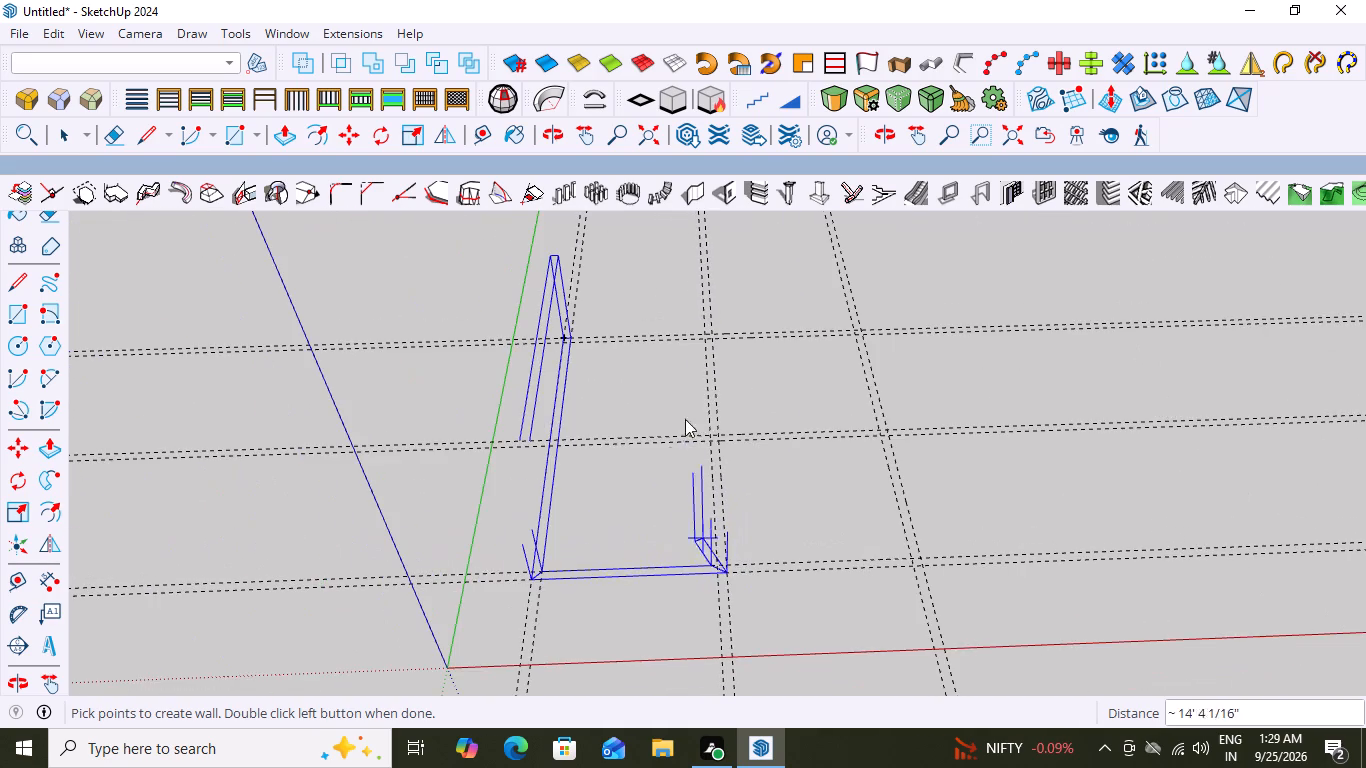
{"action": "scroll", "coordinate": [688, 407], "scroll_direction": "up", "scroll_amount": 20}
{"action": "scroll", "coordinate": [688, 407], "scroll_direction": "up", "scroll_amount": 7}
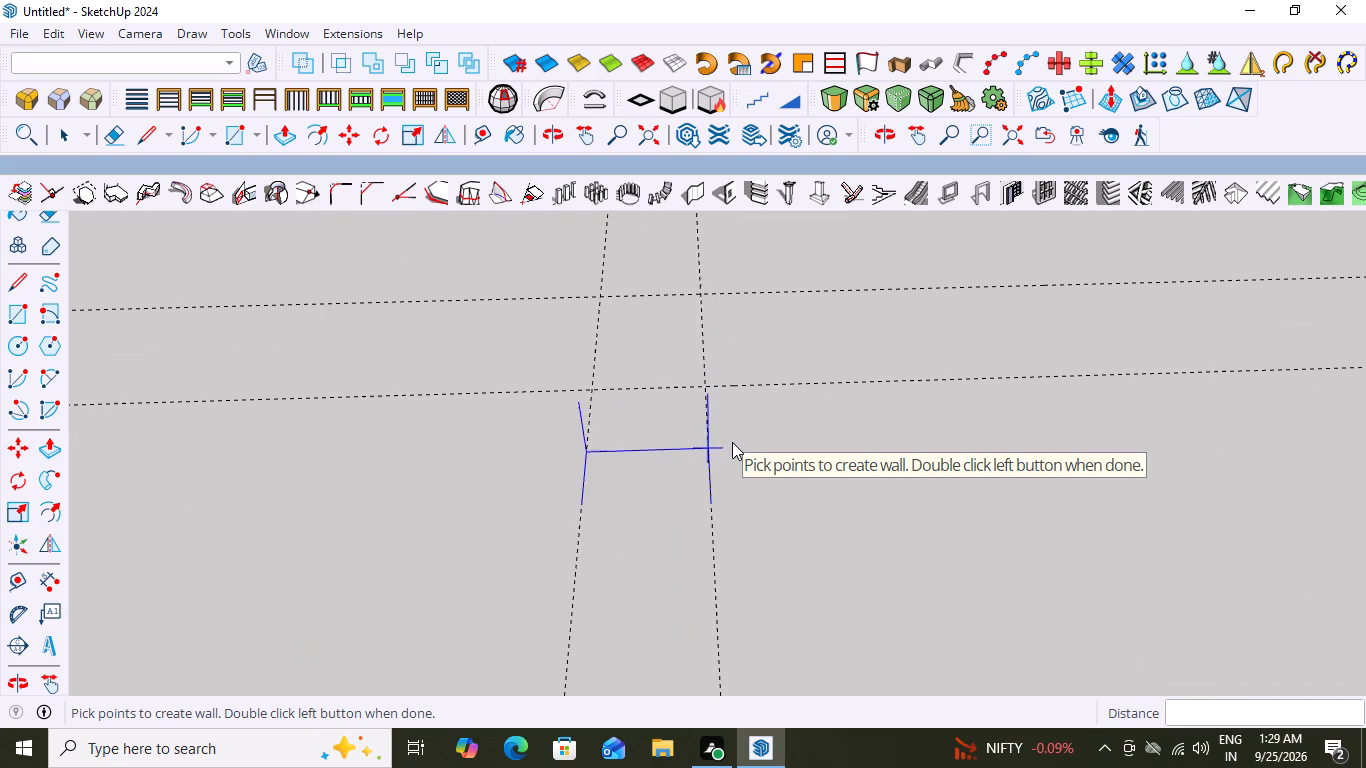
{"action": "left_click", "coordinate": [704, 387]}
Extend the wall 15' 9" along the middle red-parallel guides to the outer corner at the third green-parallel pair.
{"action": "scroll", "coordinate": [538, 403], "scroll_direction": "down", "scroll_amount": 4}
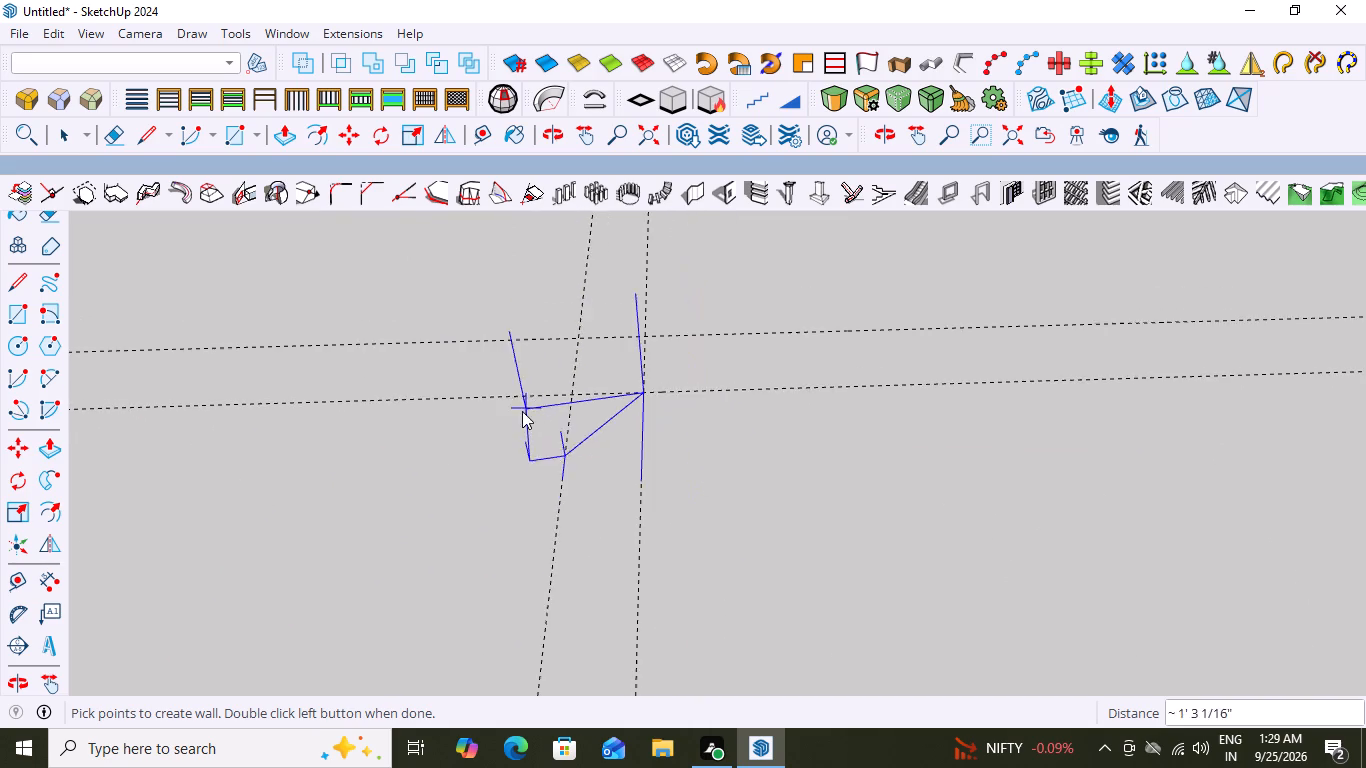
{"action": "scroll", "coordinate": [522, 411], "scroll_direction": "down", "scroll_amount": 20}
{"action": "scroll", "coordinate": [522, 411], "scroll_direction": "down", "scroll_amount": 7}
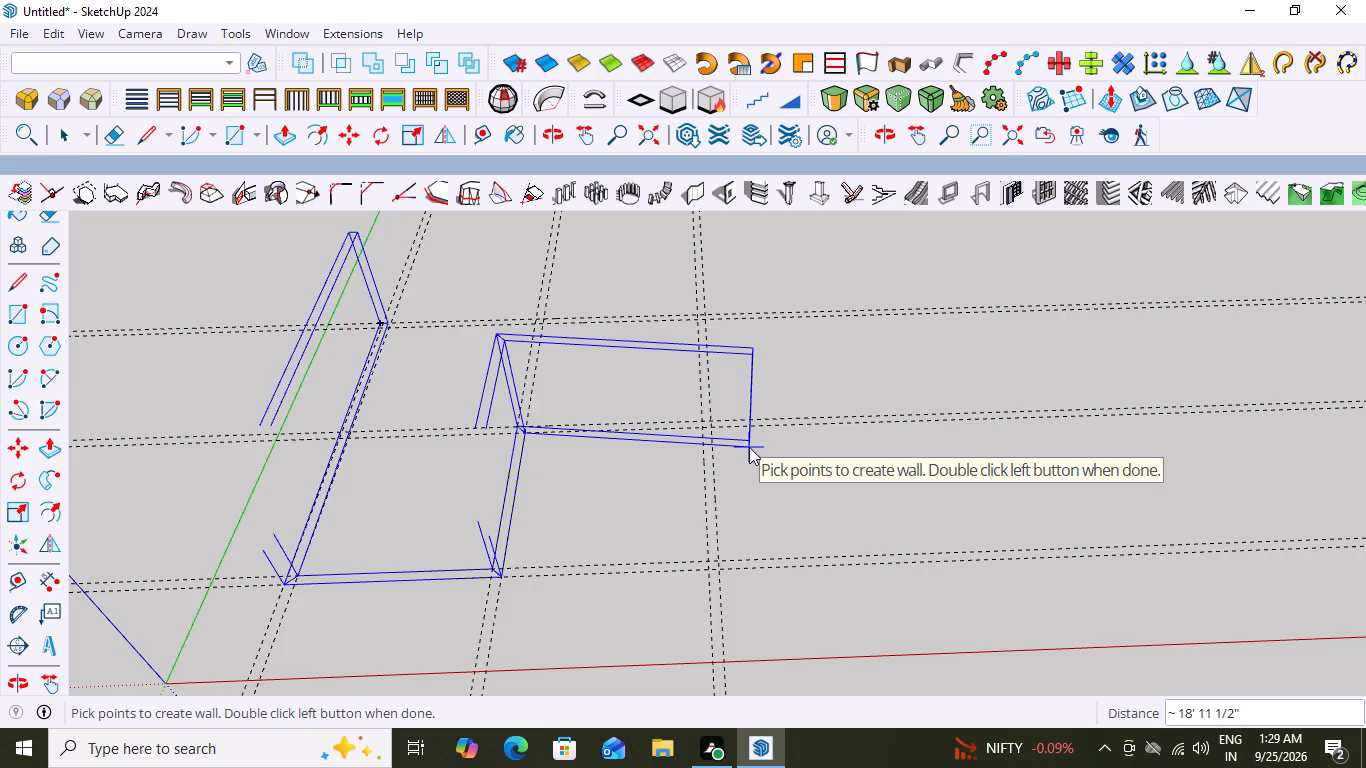
{"action": "scroll", "coordinate": [749, 447], "scroll_direction": "up", "scroll_amount": 17}
{"action": "scroll", "coordinate": [749, 447], "scroll_direction": "down", "scroll_amount": 4}
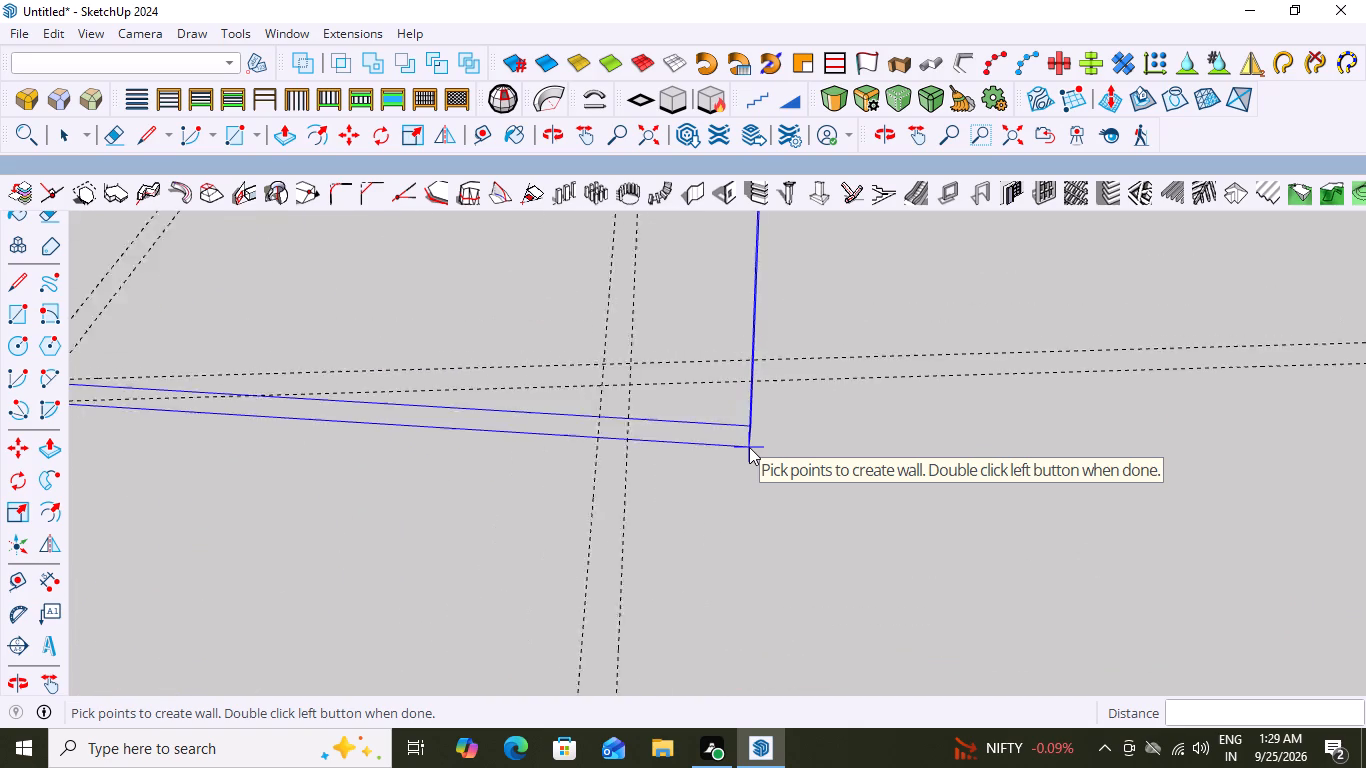
{"action": "scroll", "coordinate": [749, 447], "scroll_direction": "down", "scroll_amount": 14}
{"action": "scroll", "coordinate": [655, 399], "scroll_direction": "up", "scroll_amount": 7}
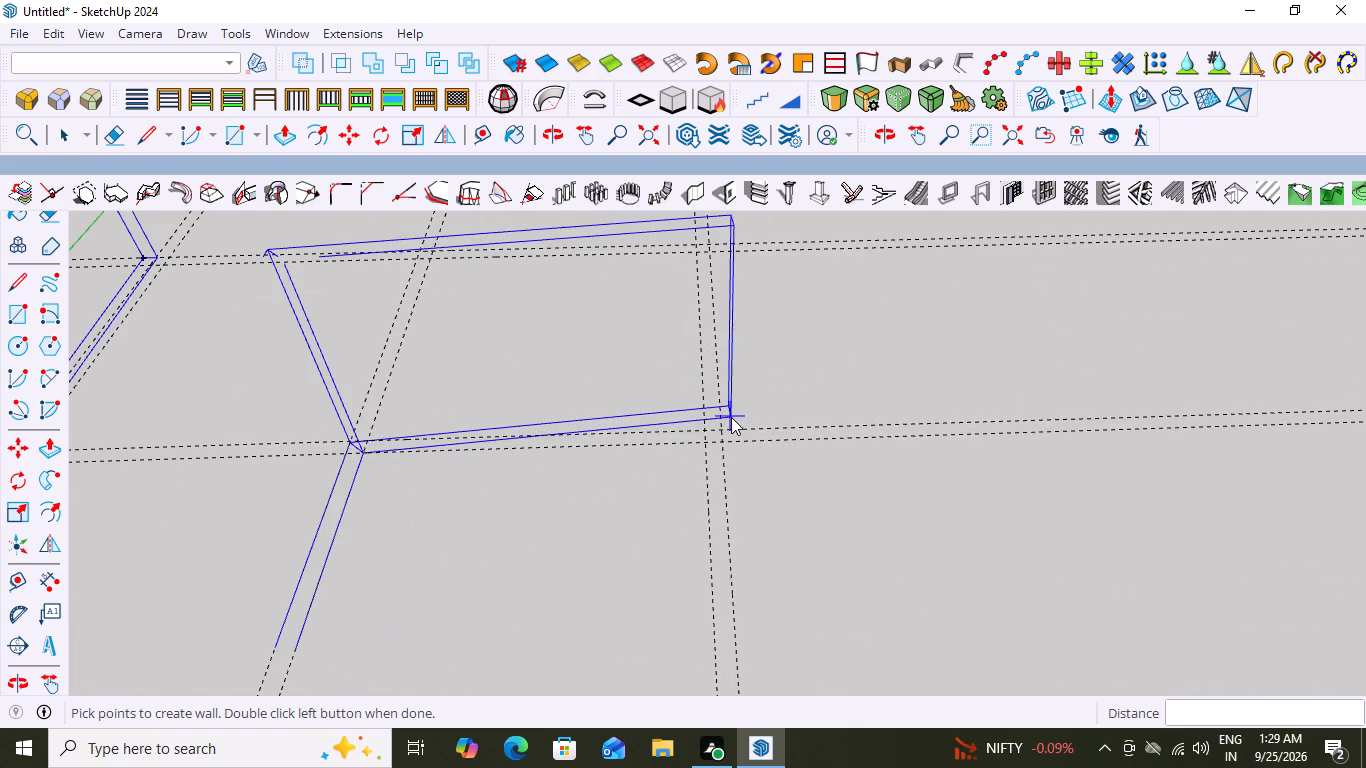
{"action": "scroll", "coordinate": [748, 417], "scroll_direction": "up", "scroll_amount": 9}
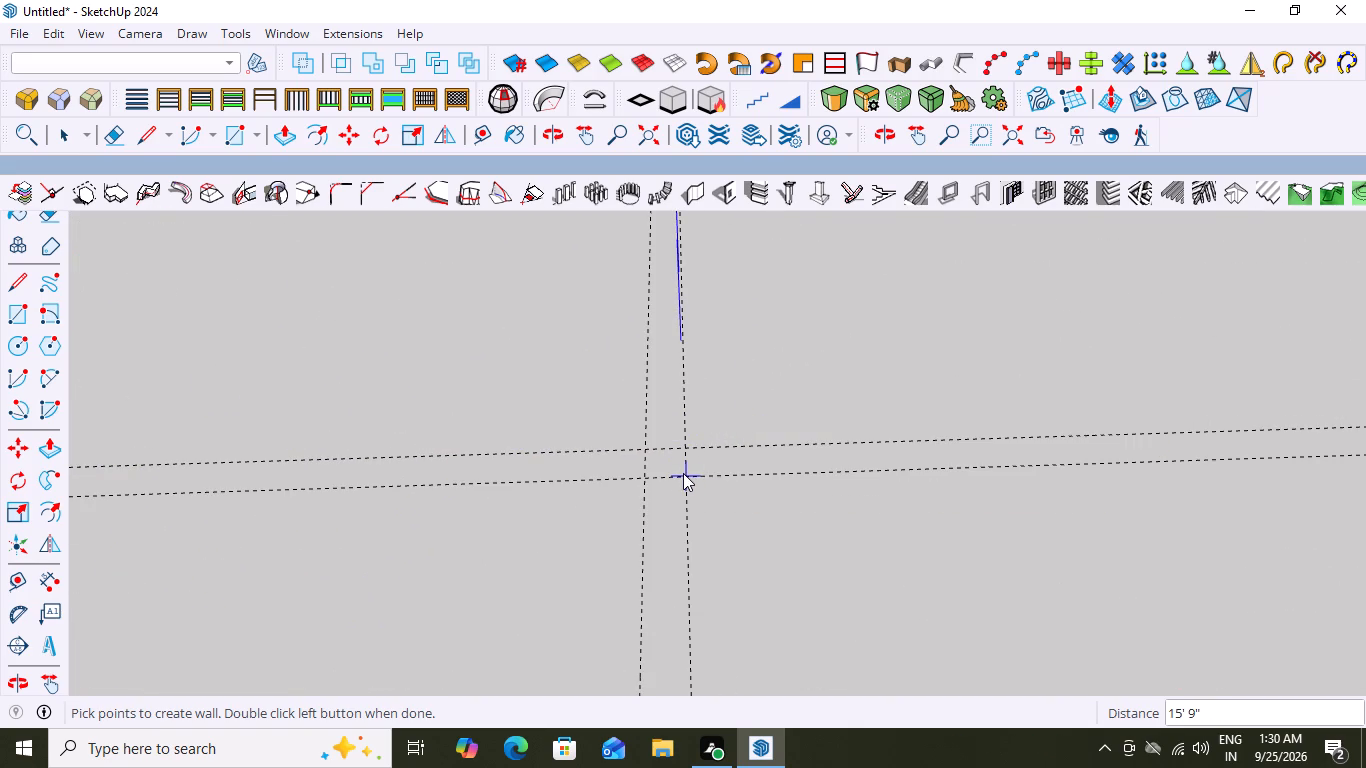
{"action": "left_click", "coordinate": [685, 476]}
{"action": "scroll", "coordinate": [648, 498], "scroll_direction": "down", "scroll_amount": 3}
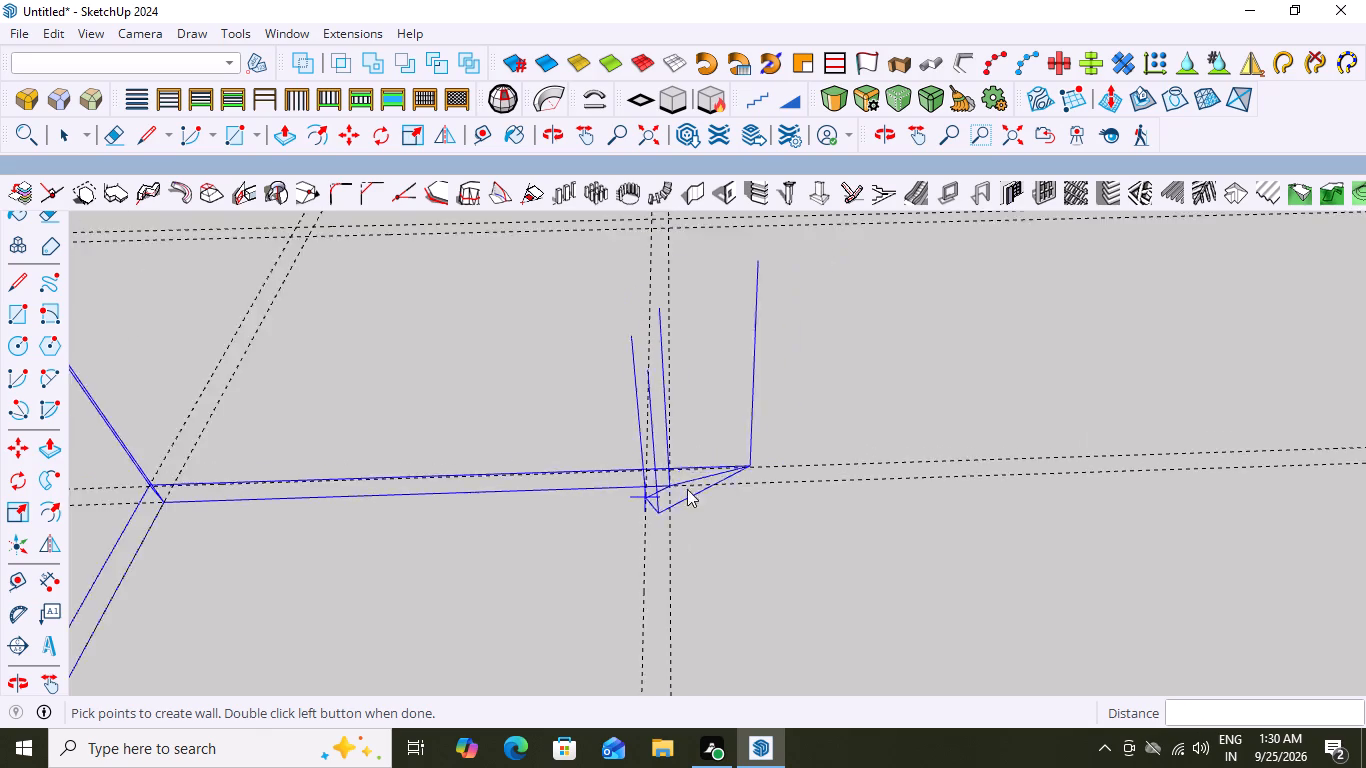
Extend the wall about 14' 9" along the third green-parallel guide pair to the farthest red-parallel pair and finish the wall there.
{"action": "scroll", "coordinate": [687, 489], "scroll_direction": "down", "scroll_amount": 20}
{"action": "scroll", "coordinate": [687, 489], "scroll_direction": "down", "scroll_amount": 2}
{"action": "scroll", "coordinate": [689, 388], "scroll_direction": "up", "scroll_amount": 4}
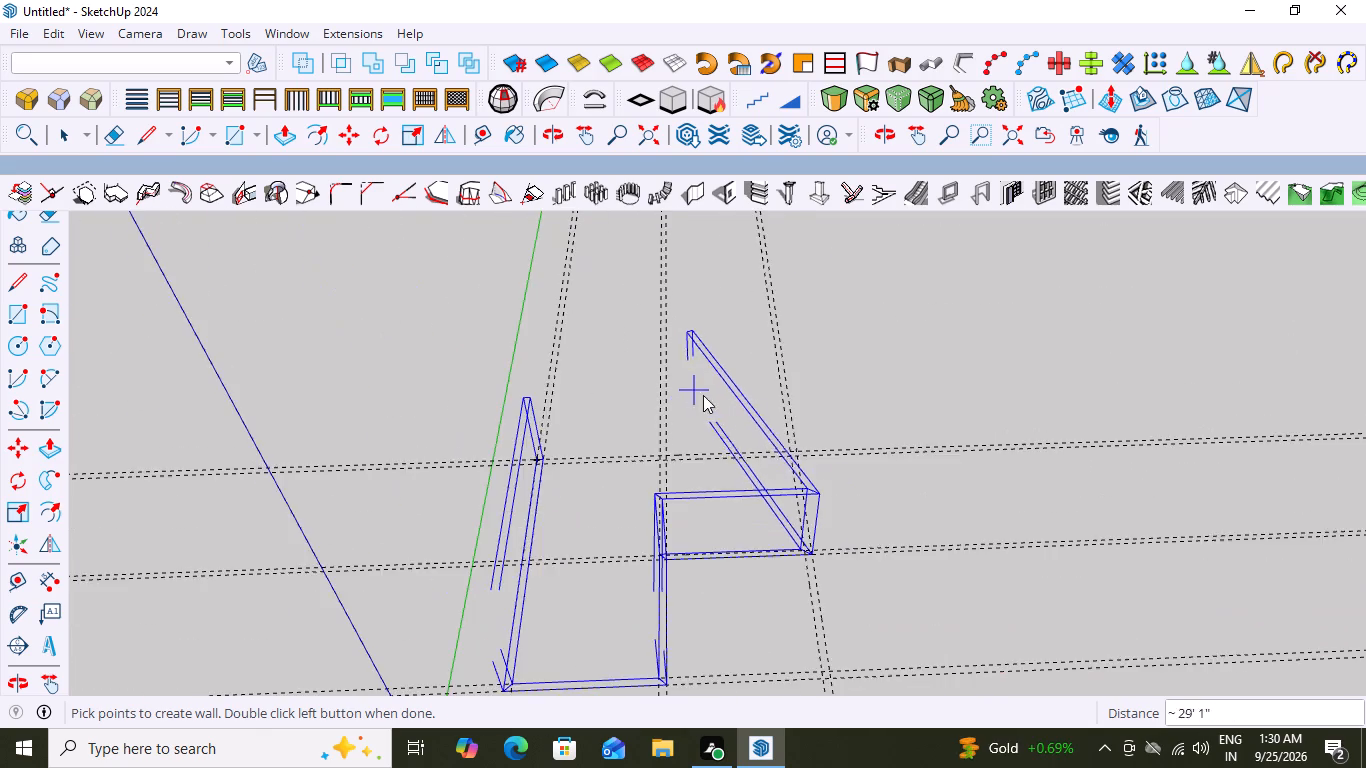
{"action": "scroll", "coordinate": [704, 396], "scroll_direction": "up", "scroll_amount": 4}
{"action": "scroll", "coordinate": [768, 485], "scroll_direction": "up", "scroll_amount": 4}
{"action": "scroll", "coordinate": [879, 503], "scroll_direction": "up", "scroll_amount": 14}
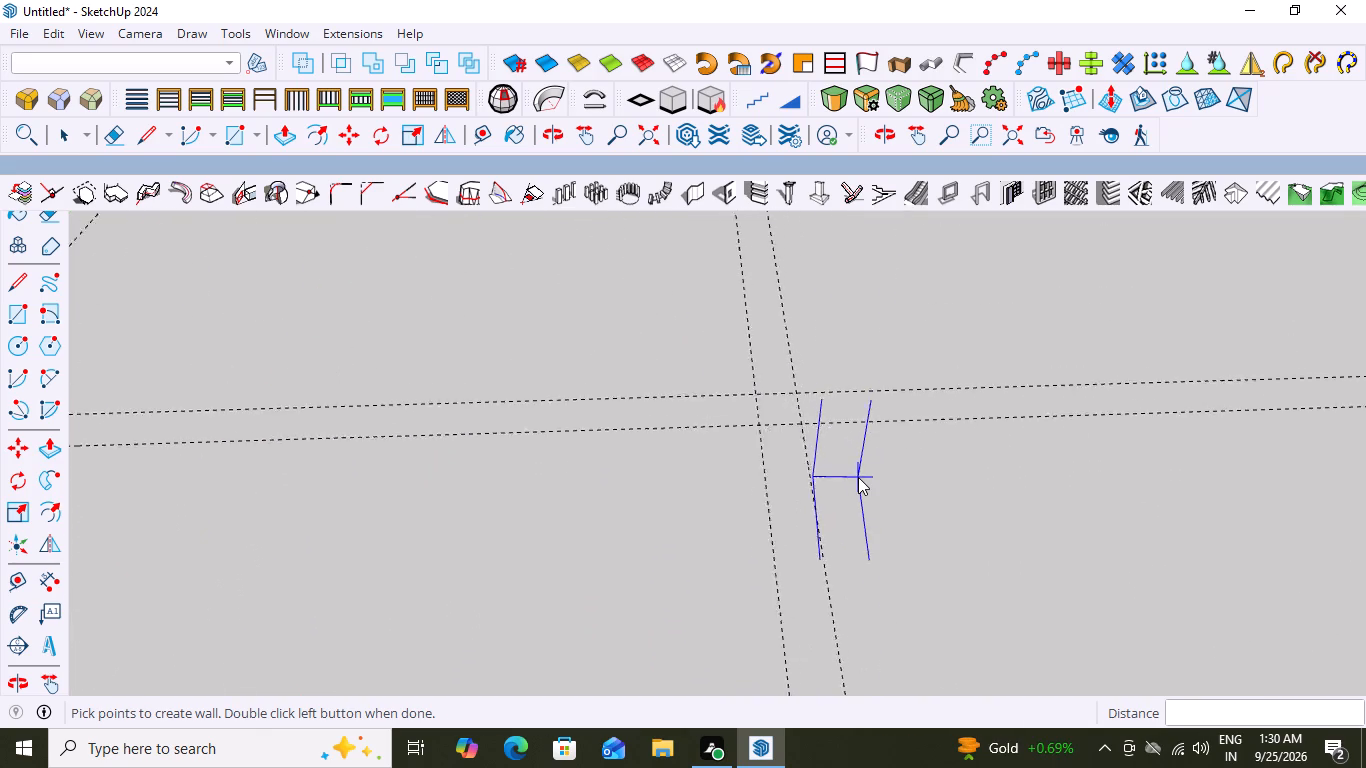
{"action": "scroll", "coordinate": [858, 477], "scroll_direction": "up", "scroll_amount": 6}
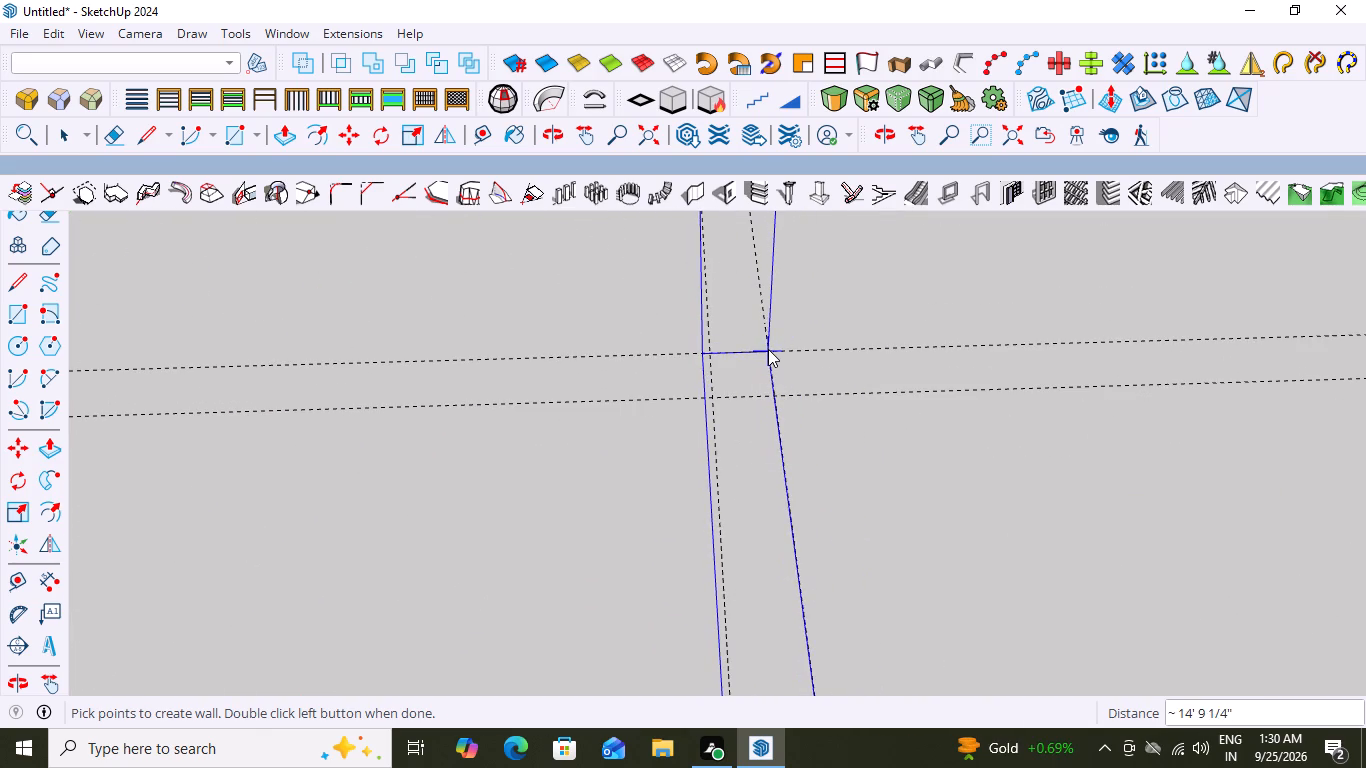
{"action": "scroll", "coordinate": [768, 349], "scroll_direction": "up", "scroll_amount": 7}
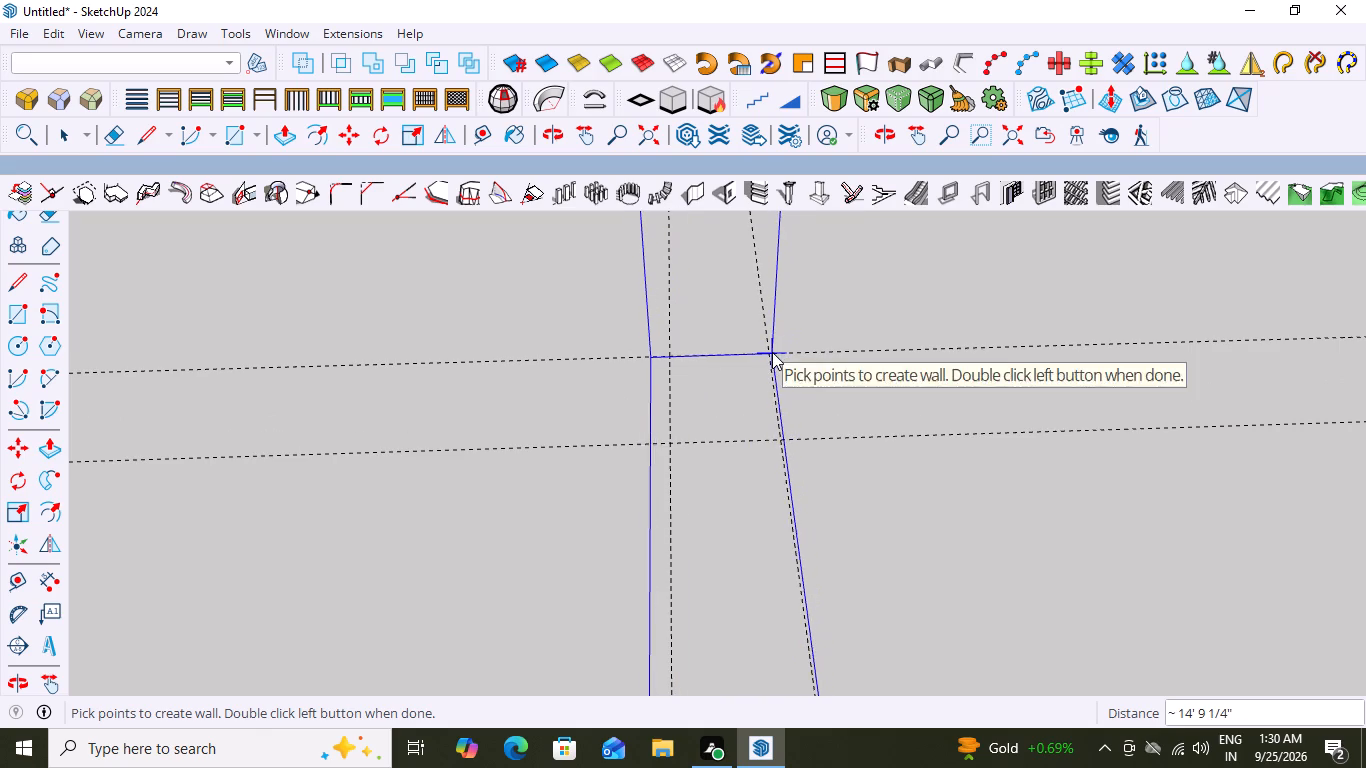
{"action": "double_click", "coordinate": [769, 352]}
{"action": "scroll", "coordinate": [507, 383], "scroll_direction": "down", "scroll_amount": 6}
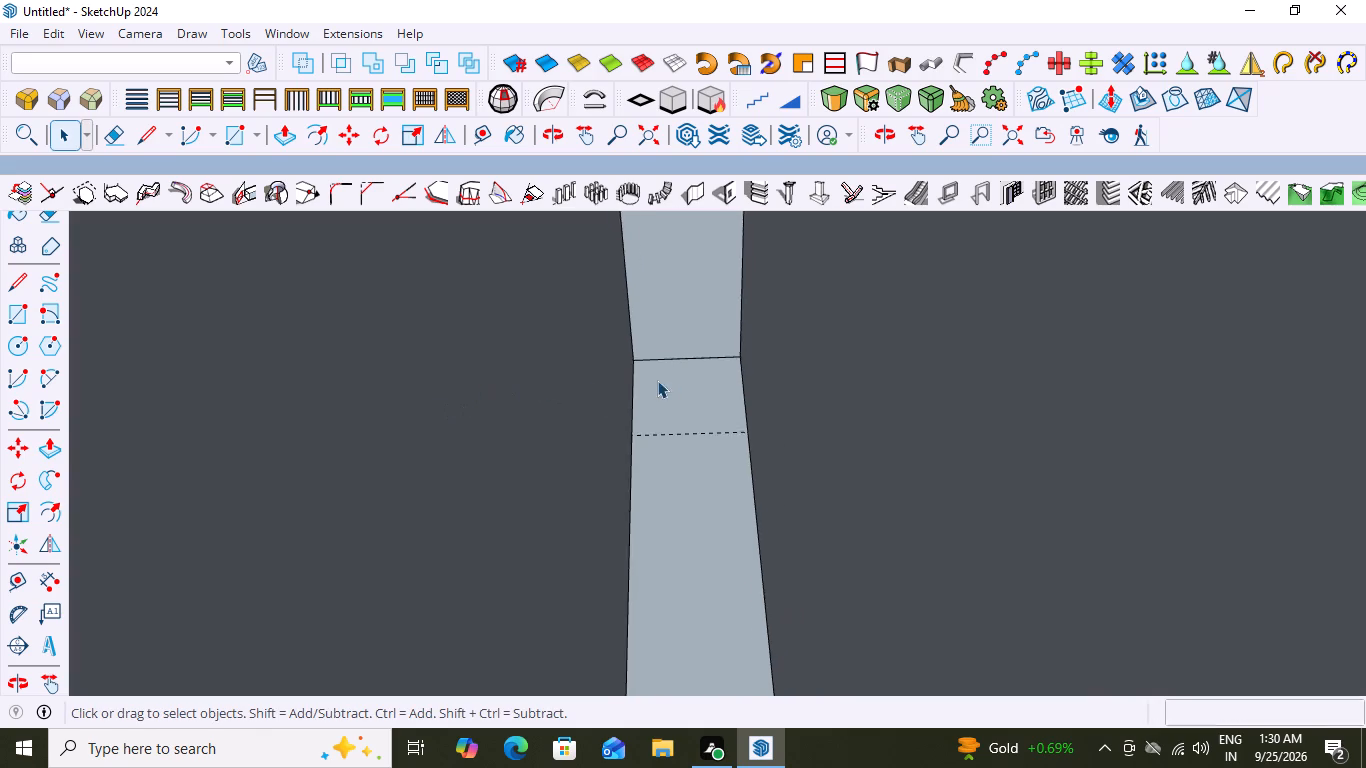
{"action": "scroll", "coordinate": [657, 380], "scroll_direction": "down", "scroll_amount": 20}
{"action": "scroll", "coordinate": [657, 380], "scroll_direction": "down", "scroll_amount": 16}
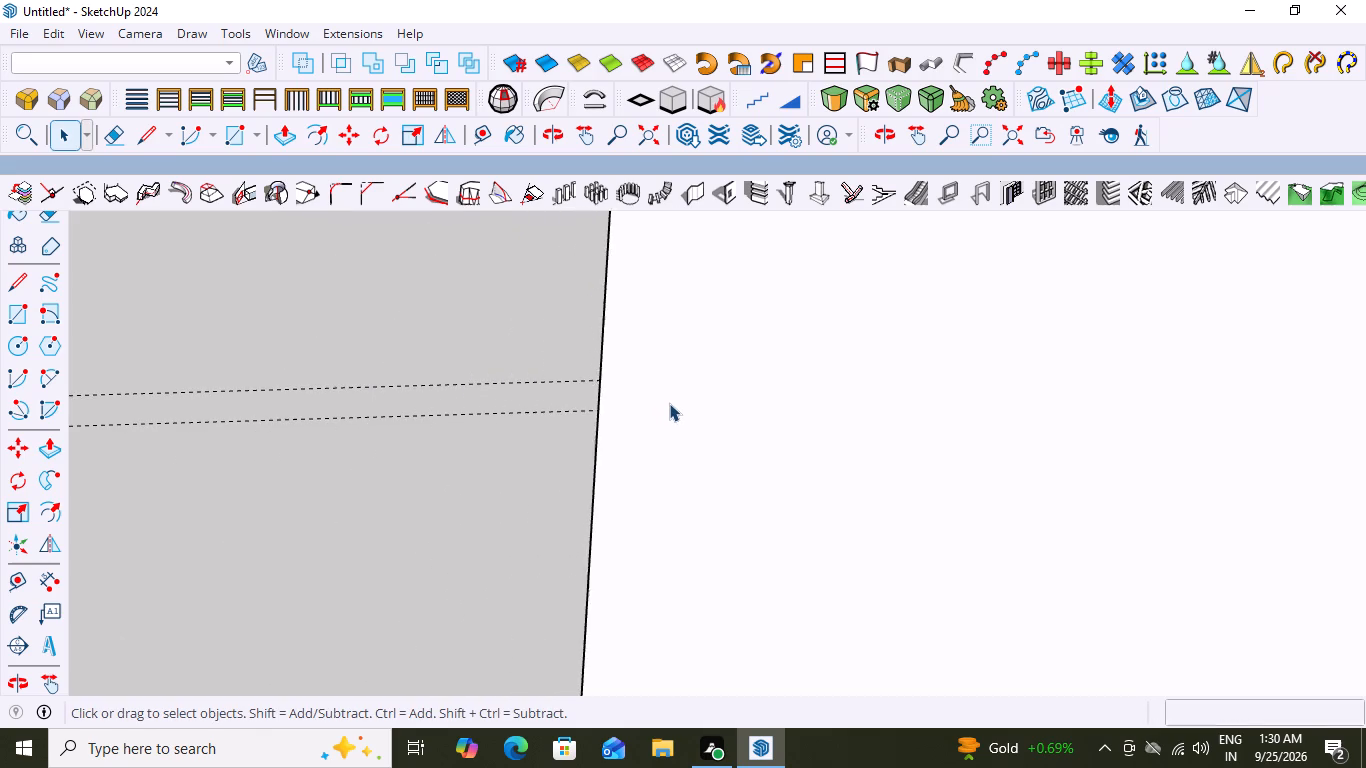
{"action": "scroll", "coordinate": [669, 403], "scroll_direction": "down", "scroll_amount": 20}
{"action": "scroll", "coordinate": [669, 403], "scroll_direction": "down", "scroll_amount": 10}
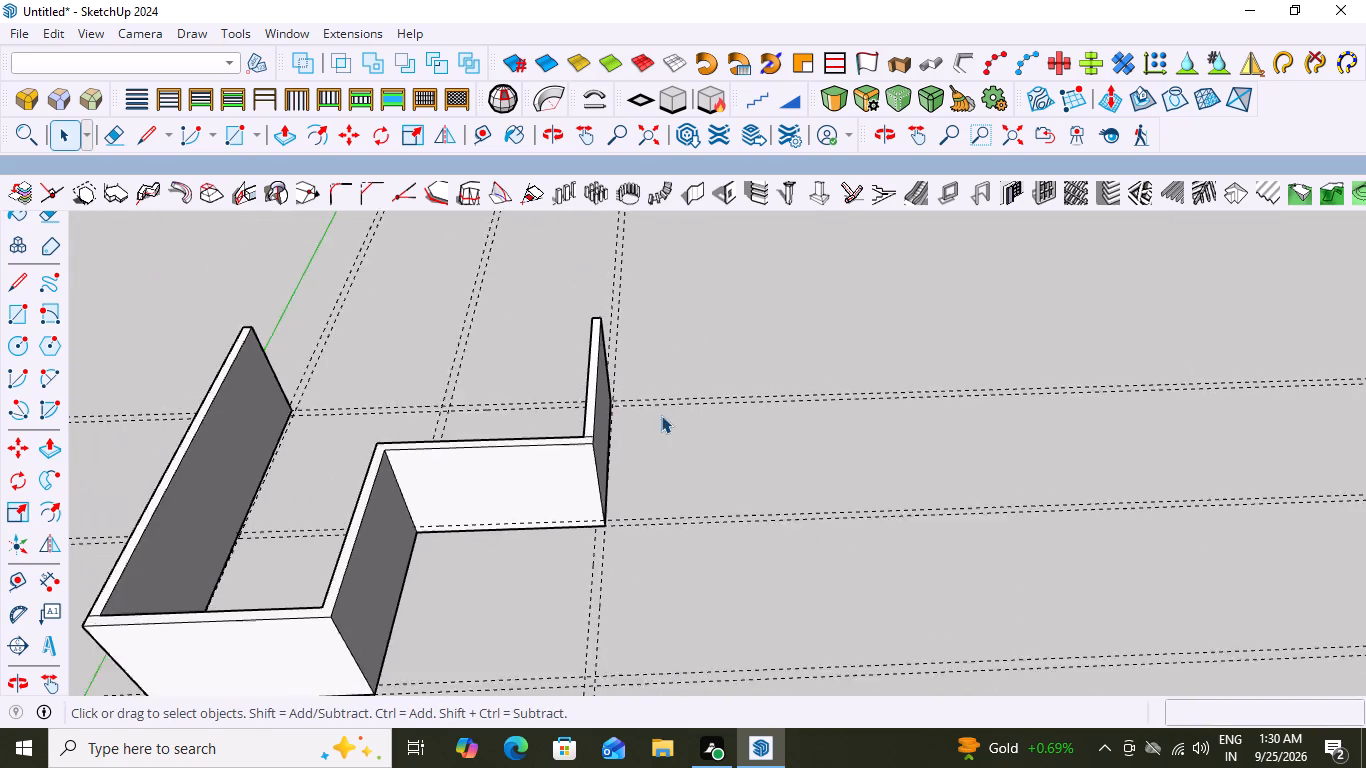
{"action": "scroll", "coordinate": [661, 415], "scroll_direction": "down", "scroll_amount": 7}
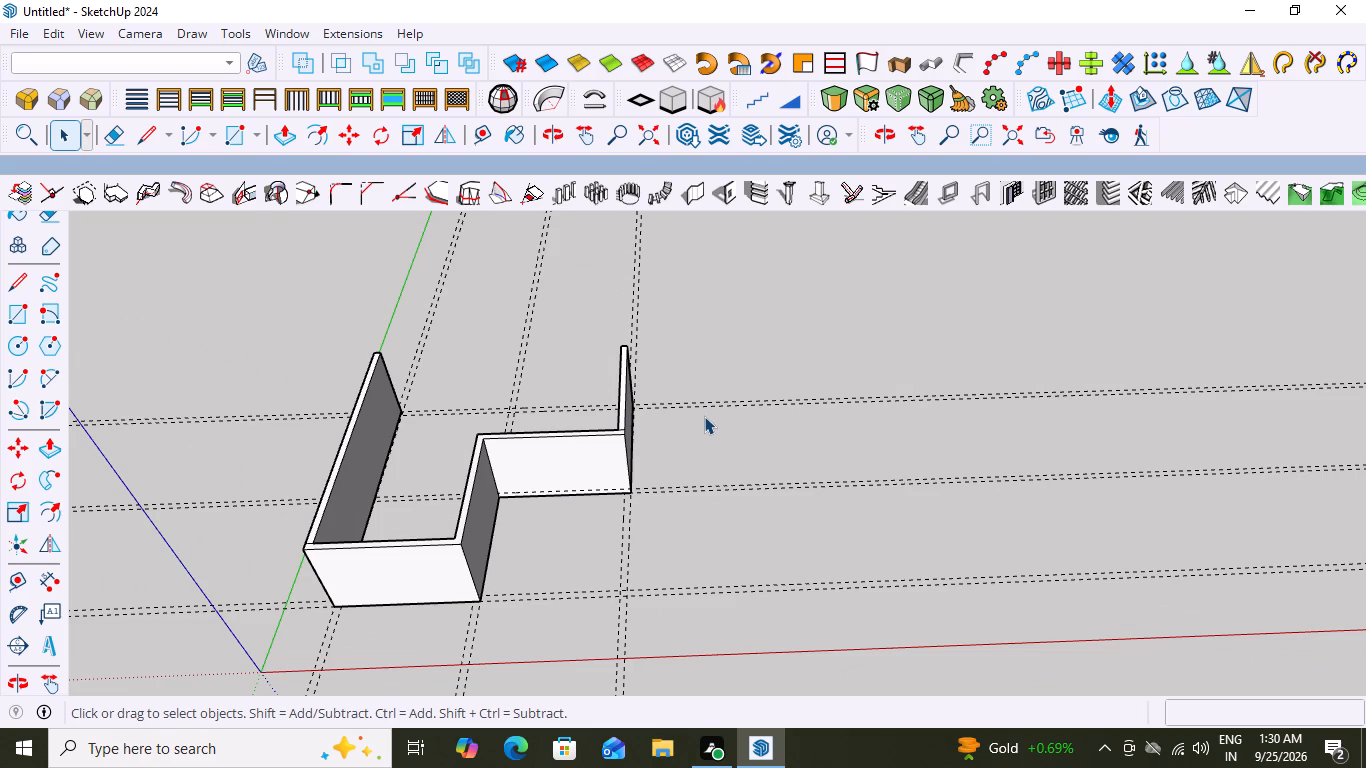
Undo the wall and the second and third green-parallel guide pairs, back to the three red-parallel pairs and first green-parallel pair.
{"action": "key", "text": "ctrl+z"}
{"action": "key", "text": "ctrl+z"}
{"action": "key", "text": "ctrl+z"}
{"action": "key", "text": "space"}
{"action": "left_click", "coordinate": [710, 357]}
{"action": "key", "text": "ctrl+z"}
{"action": "key", "text": "ctrl+z"}
{"action": "type", "text": "zz"}
{"action": "key", "text": "ctrl+z"}
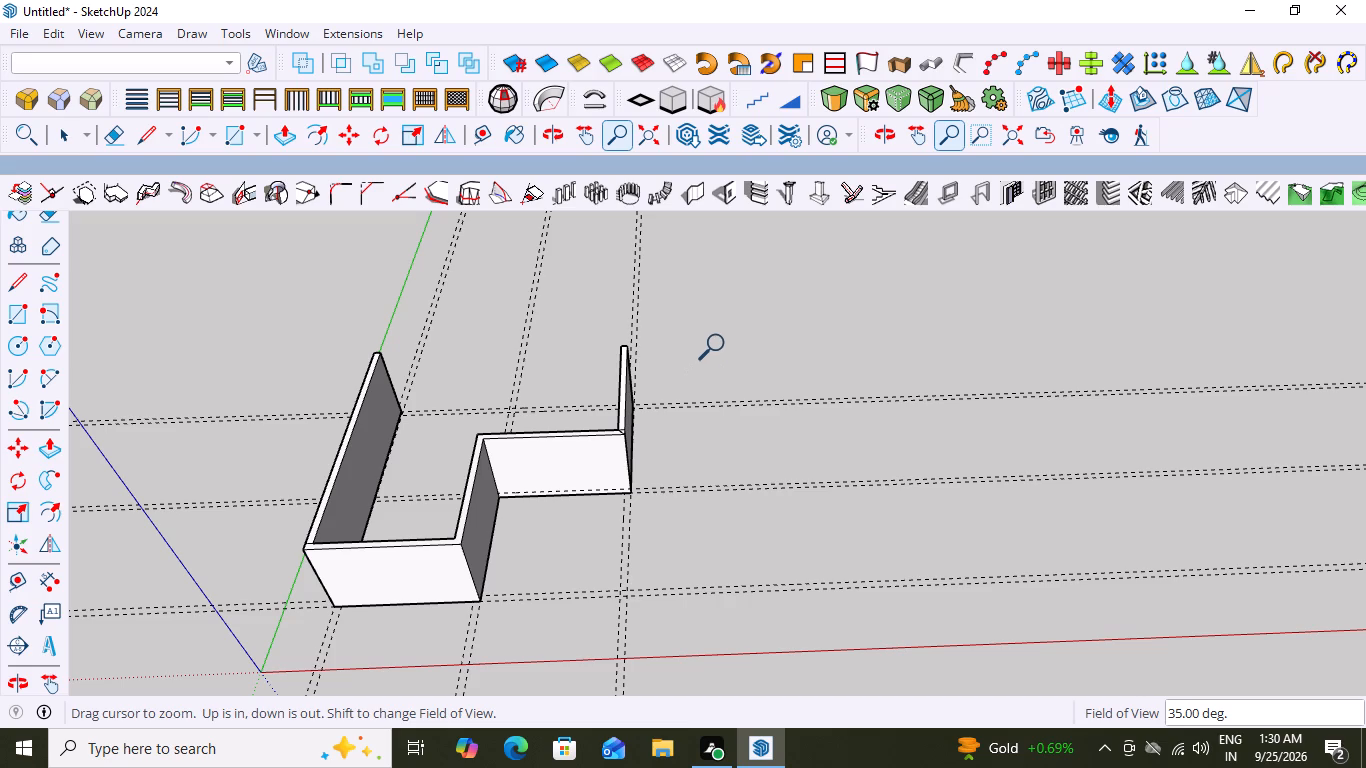
{"action": "left_click", "coordinate": [721, 344]}
{"action": "key", "text": "space"}
{"action": "key", "text": "space"}
{"action": "key", "text": "ctrl+z"}
{"action": "key", "text": "ctrl+z"}
{"action": "key", "text": "ctrl+z"}
{"action": "key", "text": "ctrl+z"}
{"action": "key", "text": "ctrl+z"}
{"action": "key", "text": "ctrl+z"}
{"action": "key", "text": "ctrl+z"}
{"action": "key", "text": "ctrl+z"}
{"action": "key", "text": "ctrl+z"}
{"action": "key", "text": "ctrl+z"}
{"action": "key", "text": "ctrl+z"}
{"action": "key", "text": "ctrl+z"}
{"action": "key", "text": "ctrl+z"}
{"action": "key", "text": "ctrl+z"}
{"action": "key", "text": "ctrl+z"}
{"action": "key", "text": "ctrl+z"}
{"action": "key", "text": "ctrl+z"}
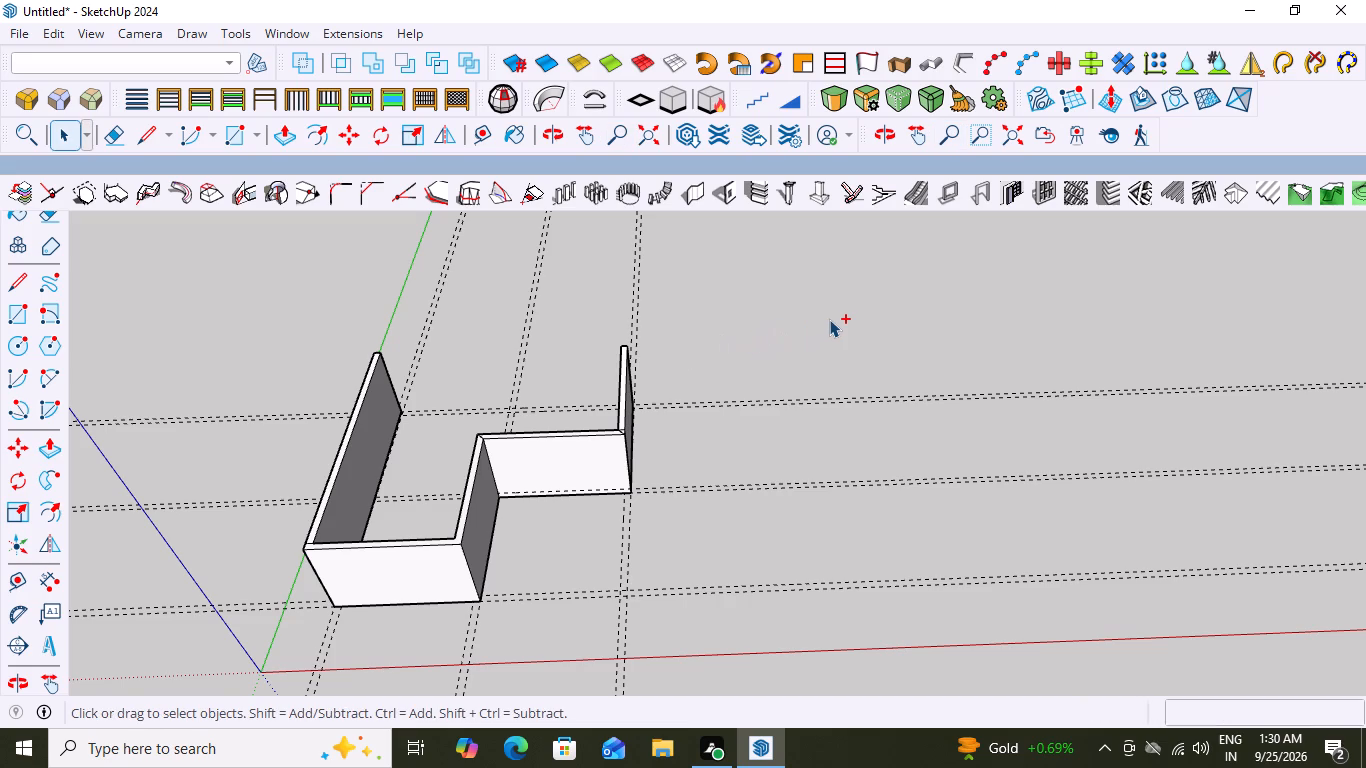
{"action": "key", "text": "ctrl+z"}
{"action": "key", "text": "ctrl+z"}
{"action": "key", "text": "ctrl+z"}
{"action": "key", "text": "ctrl+z"}
{"action": "key", "text": "ctrl+z"}
{"action": "key", "text": "ctrl+z"}
{"action": "key", "text": "ctrl+z"}
{"action": "key", "text": "ctrl+z"}
{"action": "key", "text": "ctrl+z"}
{"action": "key", "text": "ctrl+z"}
{"action": "key", "text": "ctrl+z"}
{"action": "key", "text": "ctrl+z"}
{"action": "key", "text": "ctrl+z"}
{"action": "key", "text": "ctrl+z"}
{"action": "key", "text": "ctrl+z"}
{"action": "key", "text": "ctrl+z"}
{"action": "key", "text": "ctrl+z"}
{"action": "key", "text": "ctrl+z"}
{"action": "key", "text": "ctrl+z"}
{"action": "key", "text": "ctrl+z"}
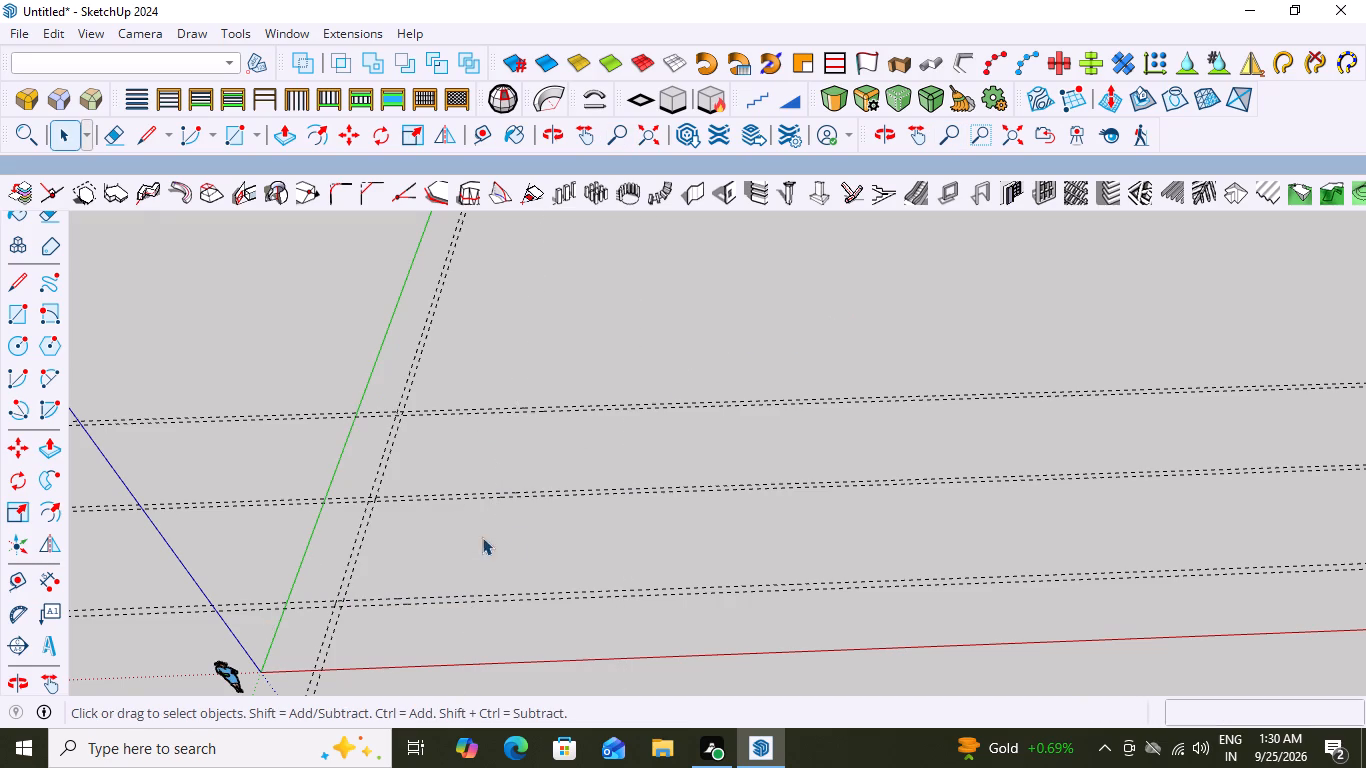
Delete the default person figure at the origin.
{"action": "scroll", "coordinate": [545, 525], "scroll_direction": "down", "scroll_amount": 10}
{"action": "scroll", "coordinate": [371, 653], "scroll_direction": "up", "scroll_amount": 4}
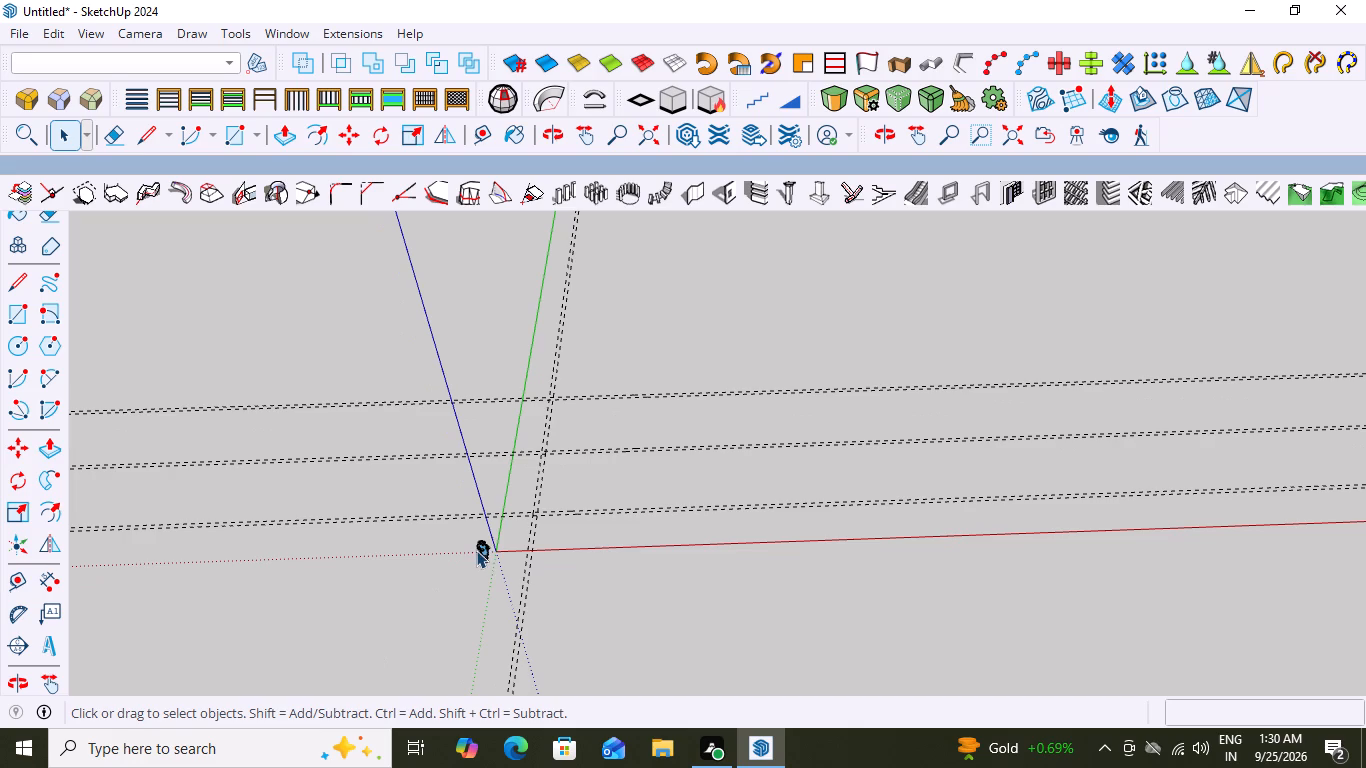
{"action": "left_click", "coordinate": [476, 550]}
{"action": "key", "text": "Return"}
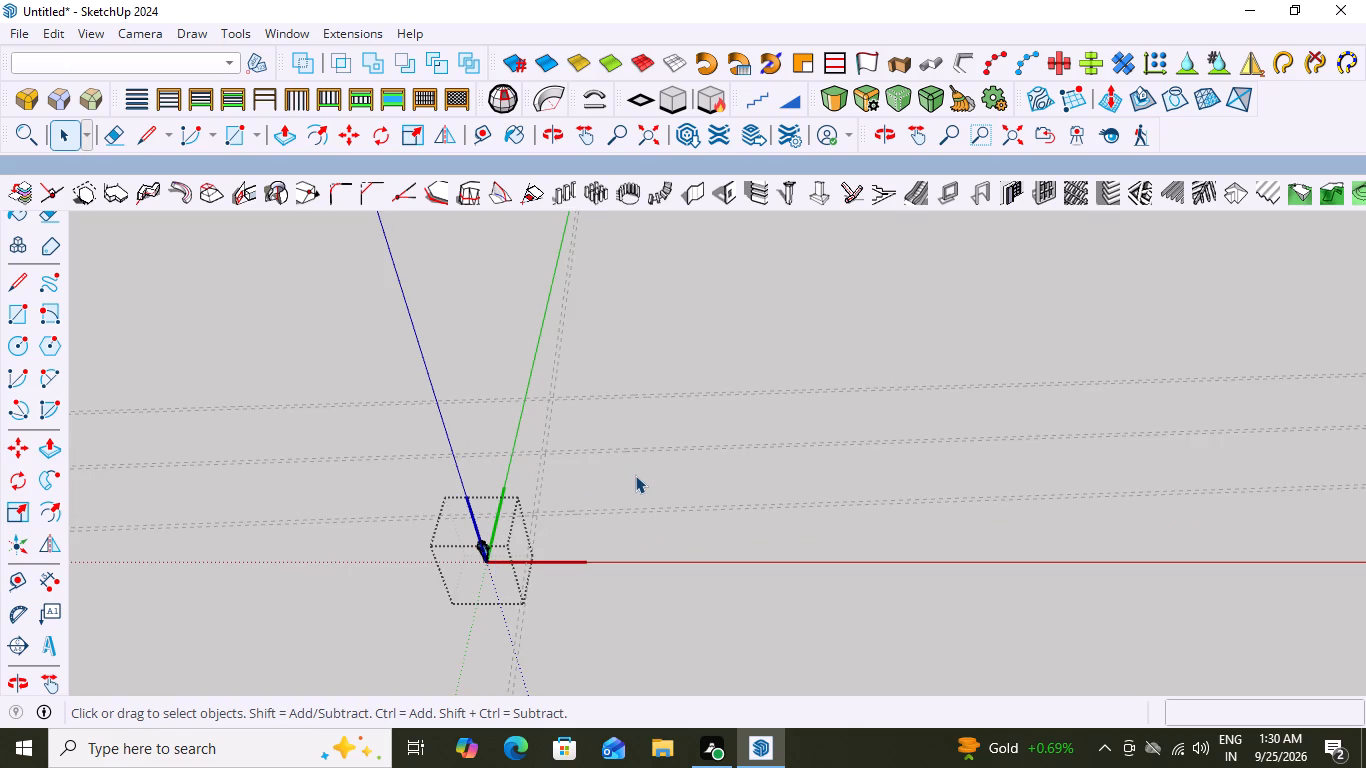
{"action": "key", "text": "Escape"}
{"action": "left_click", "coordinate": [480, 549]}
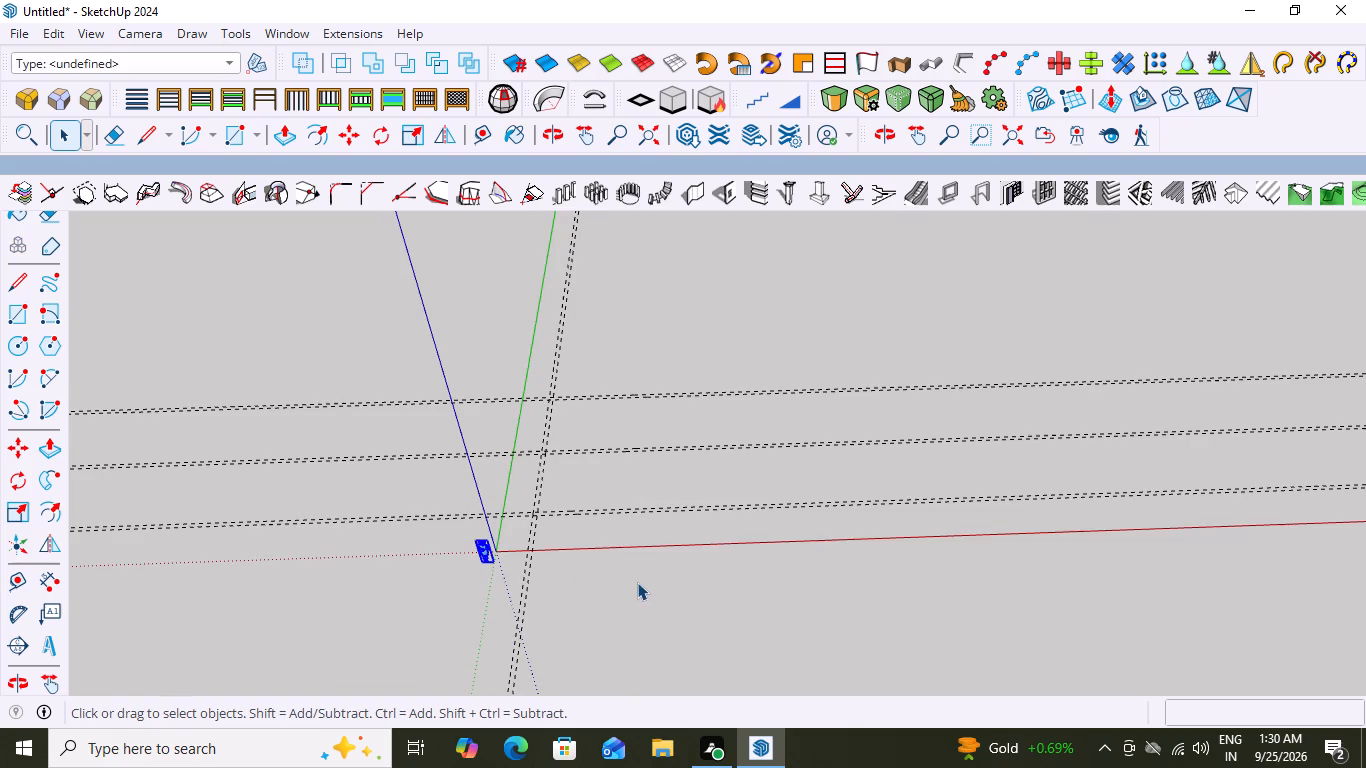
{"action": "key", "text": "Delete"}
Add a second green-parallel guide pair with Tape Measure, 14' beyond the first pair and spaced 9" apart.
{"action": "scroll", "coordinate": [518, 422], "scroll_direction": "up", "scroll_amount": 12}
{"action": "scroll", "coordinate": [552, 420], "scroll_direction": "down", "scroll_amount": 2}
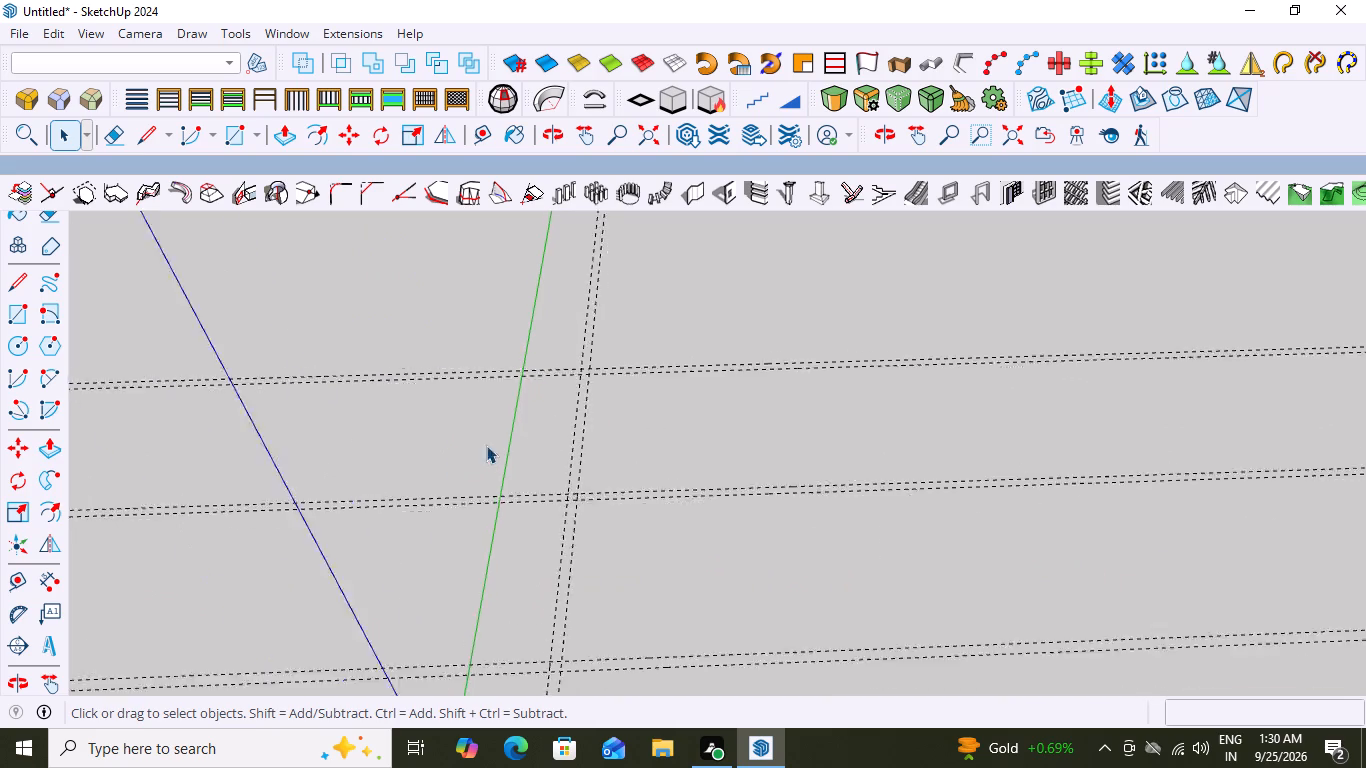
{"action": "scroll", "coordinate": [486, 445], "scroll_direction": "down", "scroll_amount": 11}
{"action": "scroll", "coordinate": [549, 494], "scroll_direction": "up", "scroll_amount": 3}
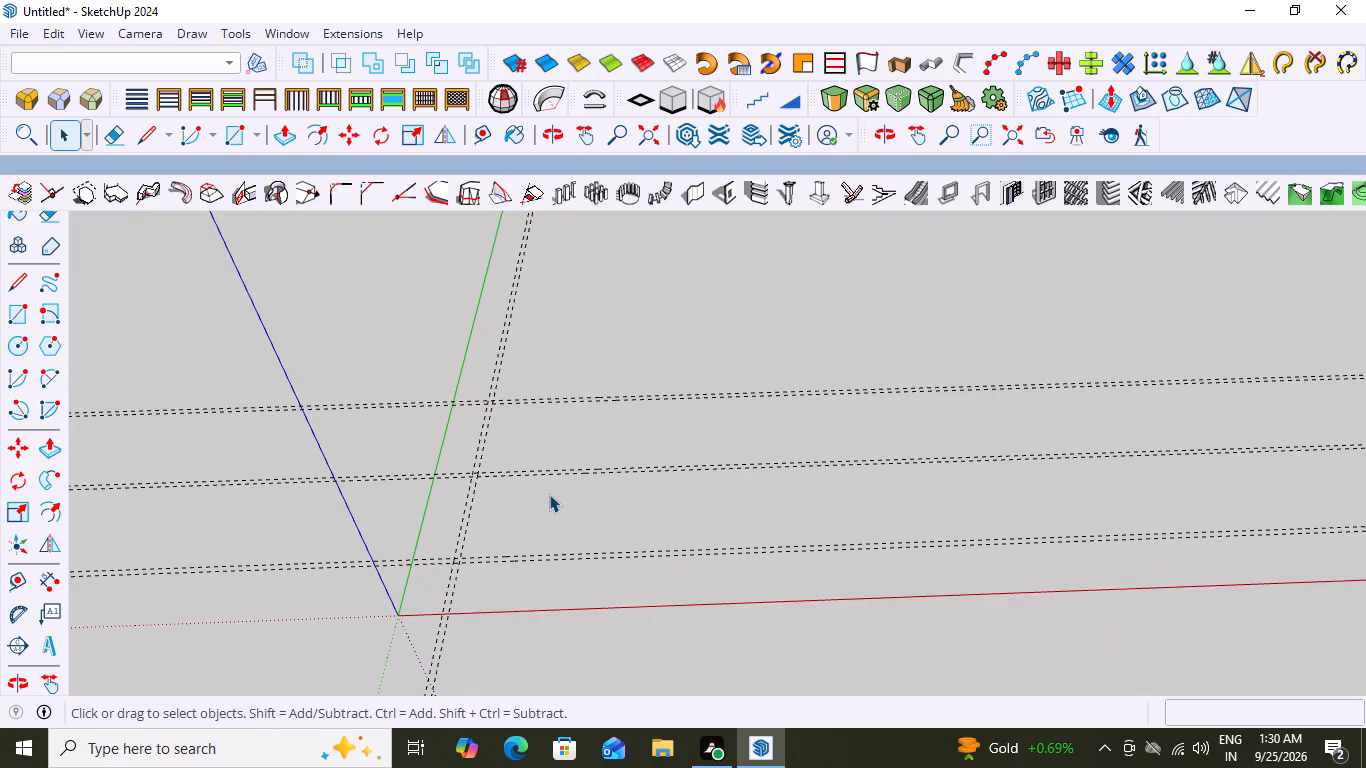
{"action": "key", "text": "t"}
{"action": "left_click", "coordinate": [485, 440]}
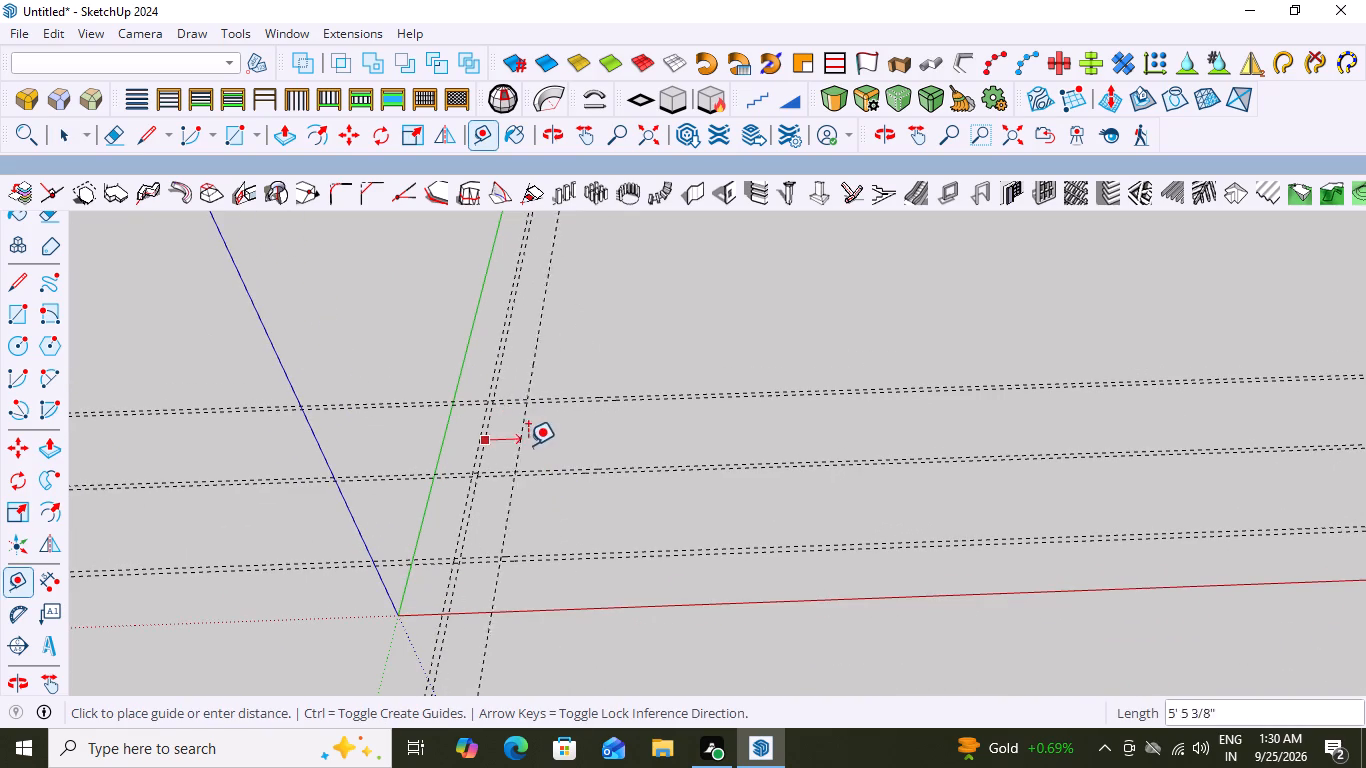
{"action": "key", "text": "1"}
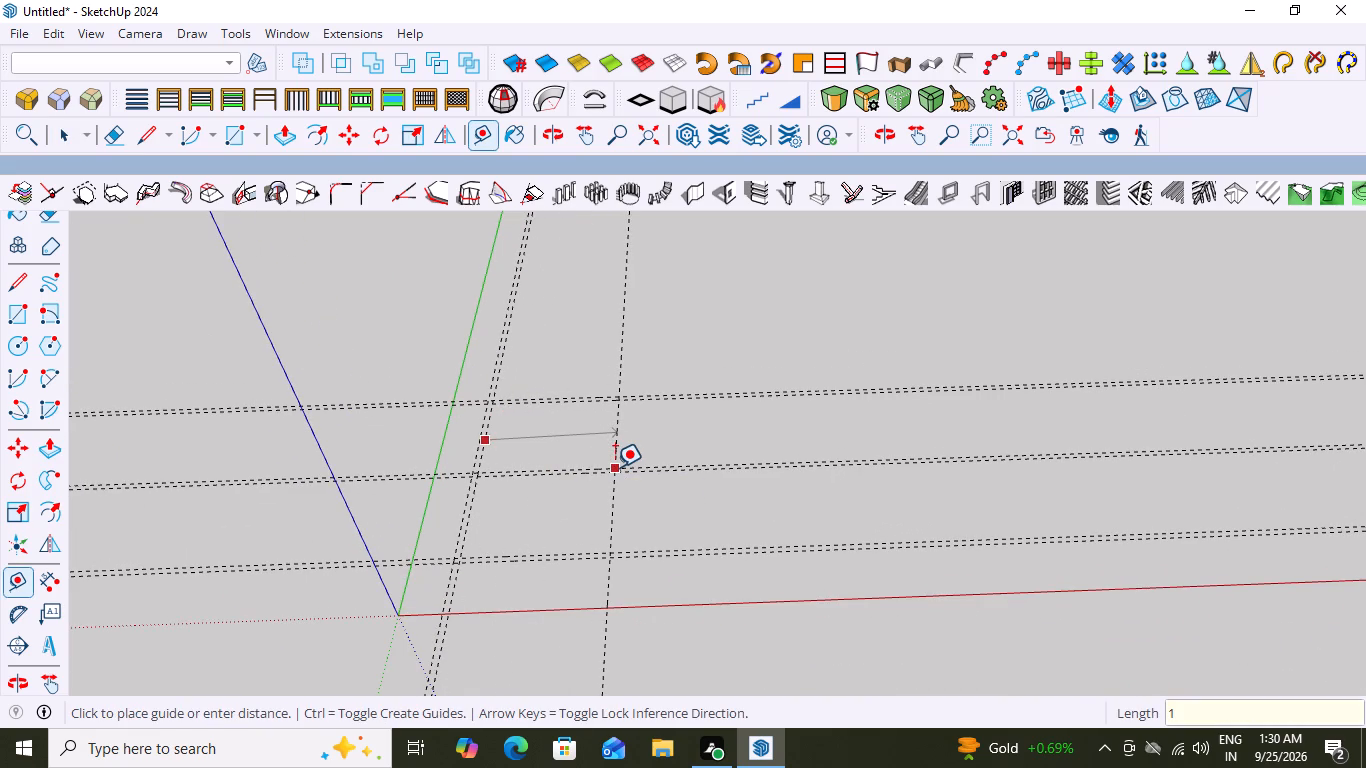
{"action": "type", "text": "4'"}
{"action": "key", "text": "Return"}
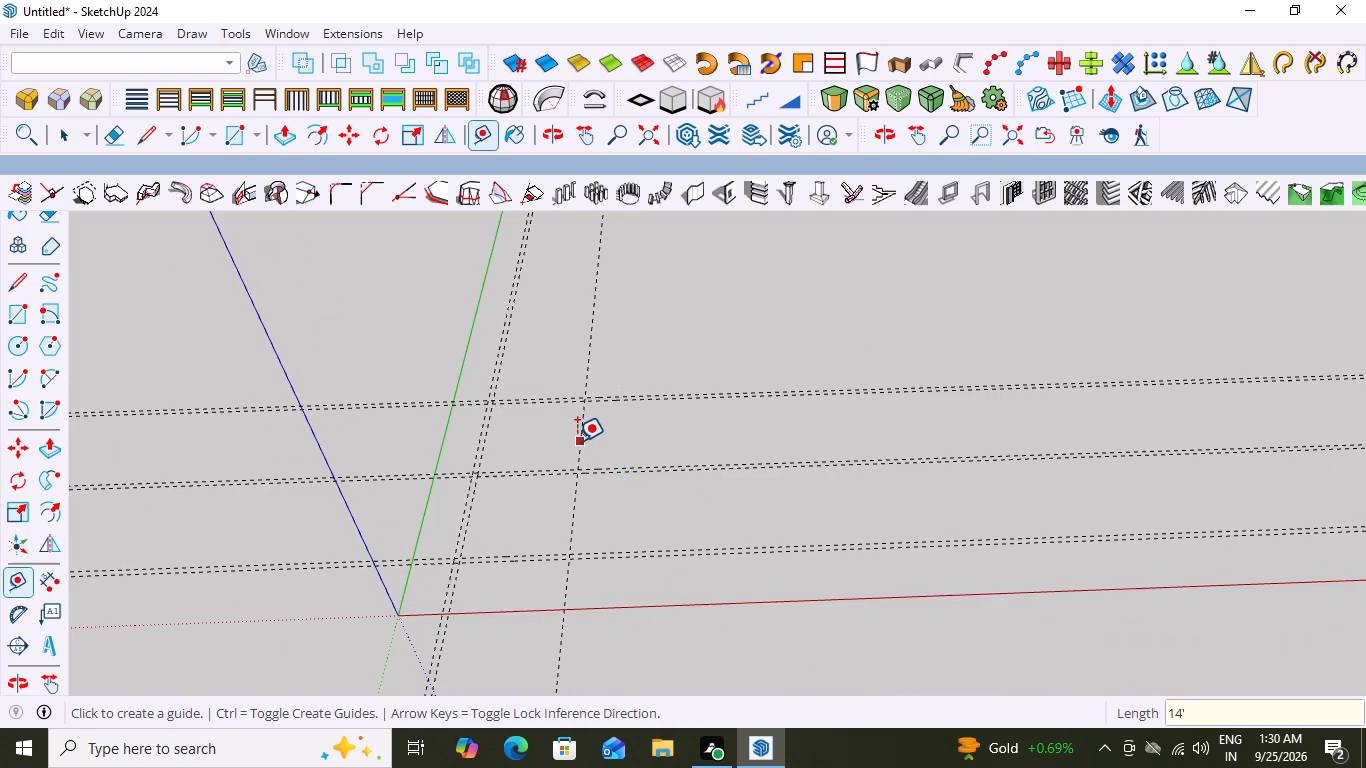
{"action": "left_click", "coordinate": [577, 441]}
{"action": "key", "text": "9"}
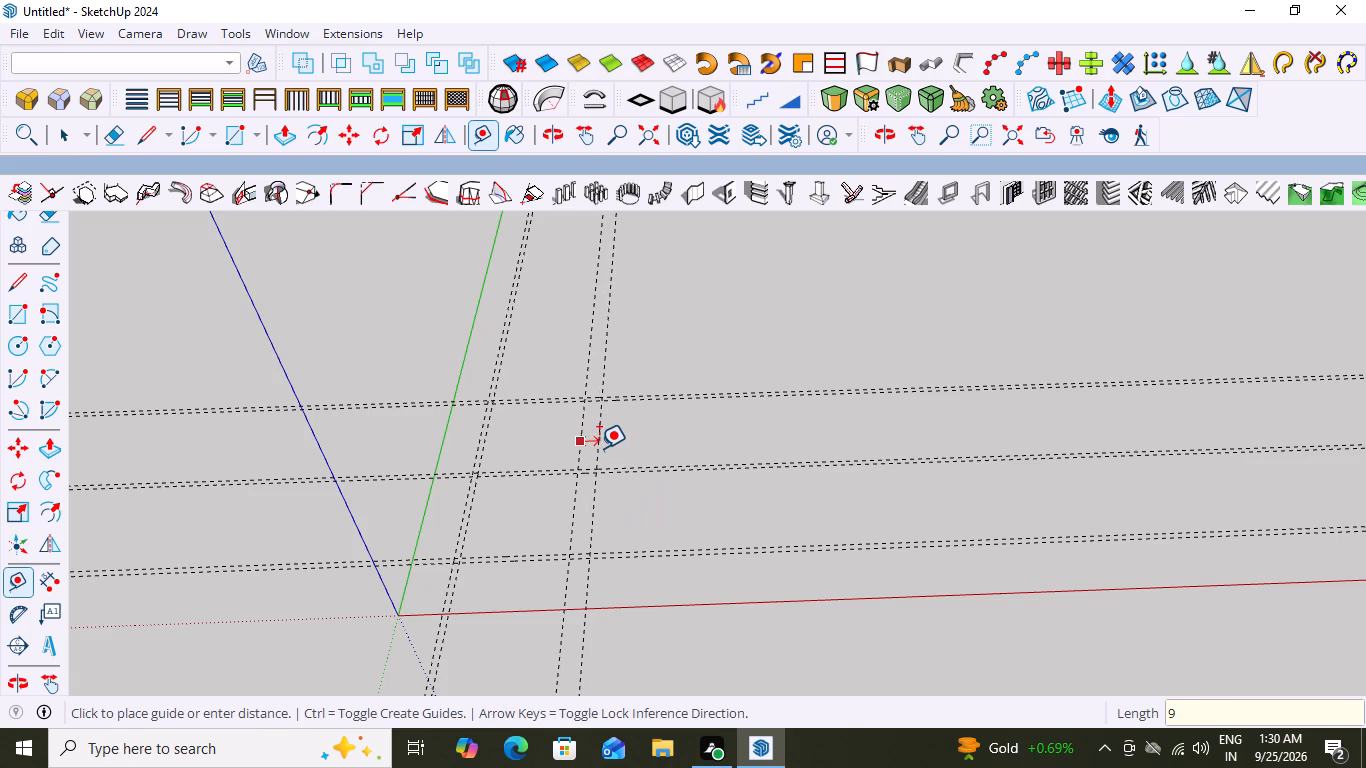
{"action": "key", "text": "shift+quotedbl"}
{"action": "key", "text": "Return"}
Add a third green-parallel guide pair 15' beyond the second pair and spaced 9" apart.
{"action": "left_click", "coordinate": [588, 433]}
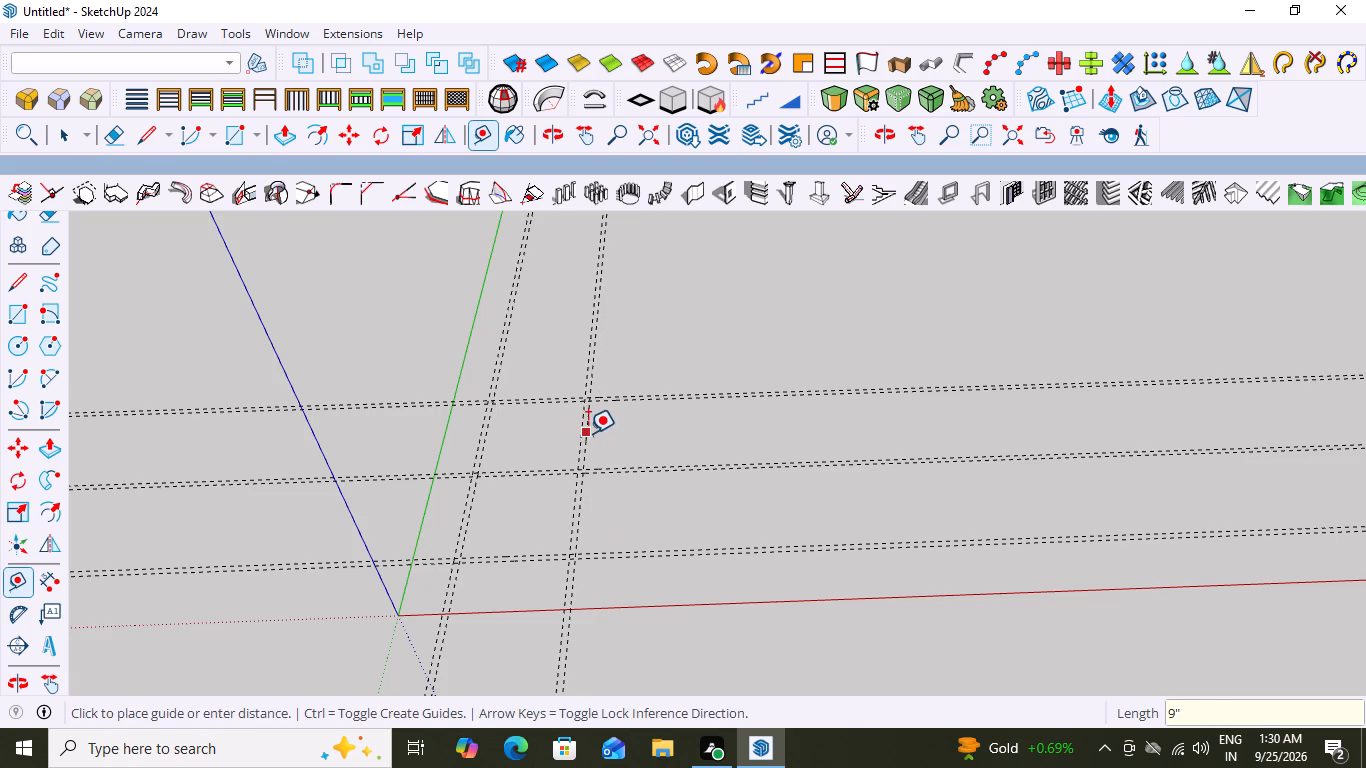
{"action": "type", "text": "15'"}
{"action": "key", "text": "Return"}
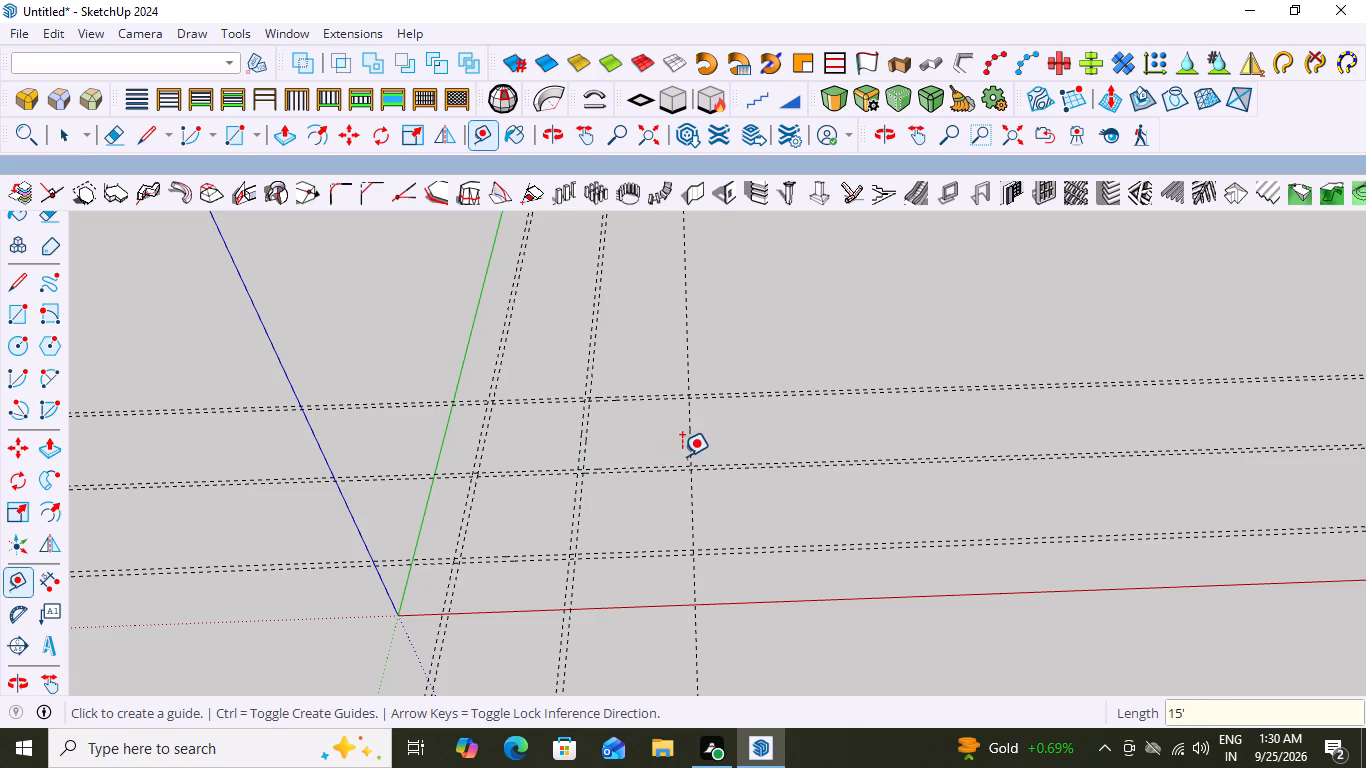
{"action": "left_click", "coordinate": [688, 452]}
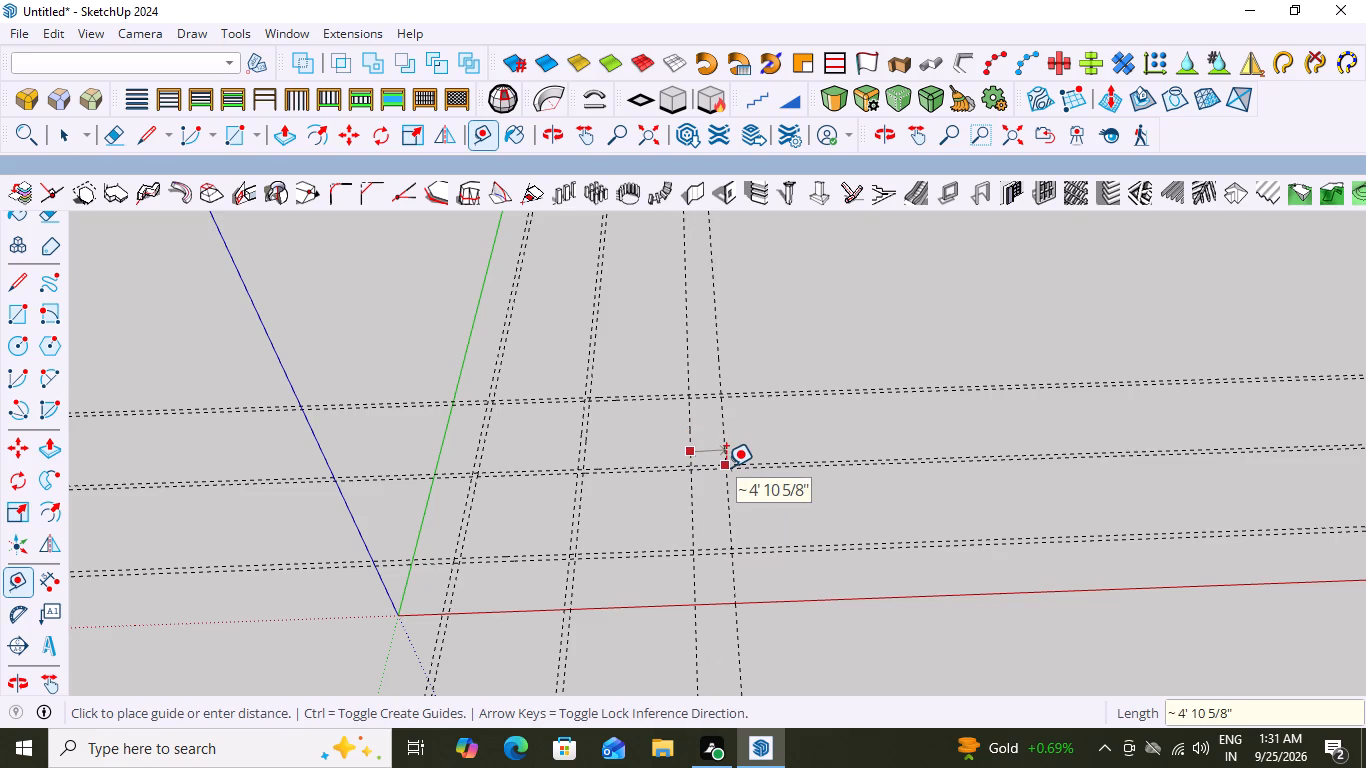
{"action": "type", "text": "9\""}
{"action": "key", "text": "Return"}
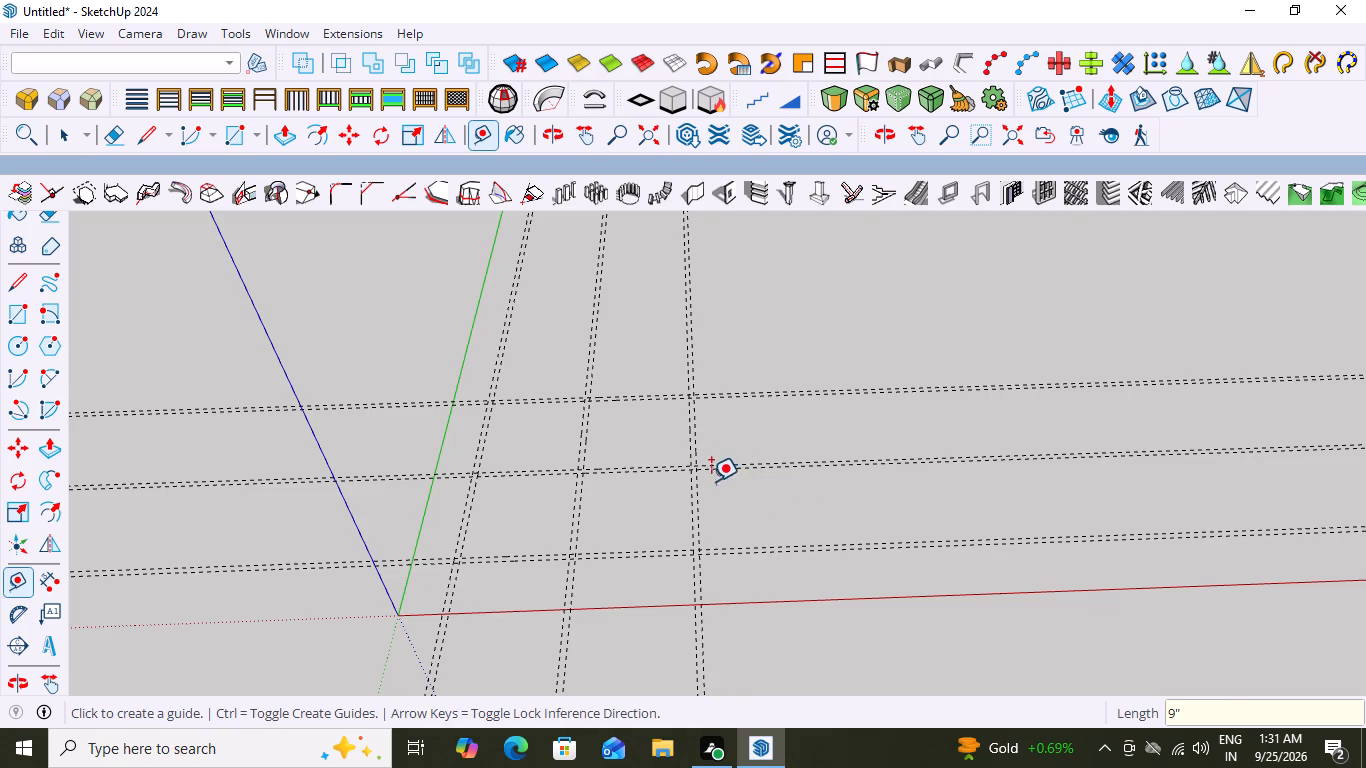
{"action": "key", "text": "space"}
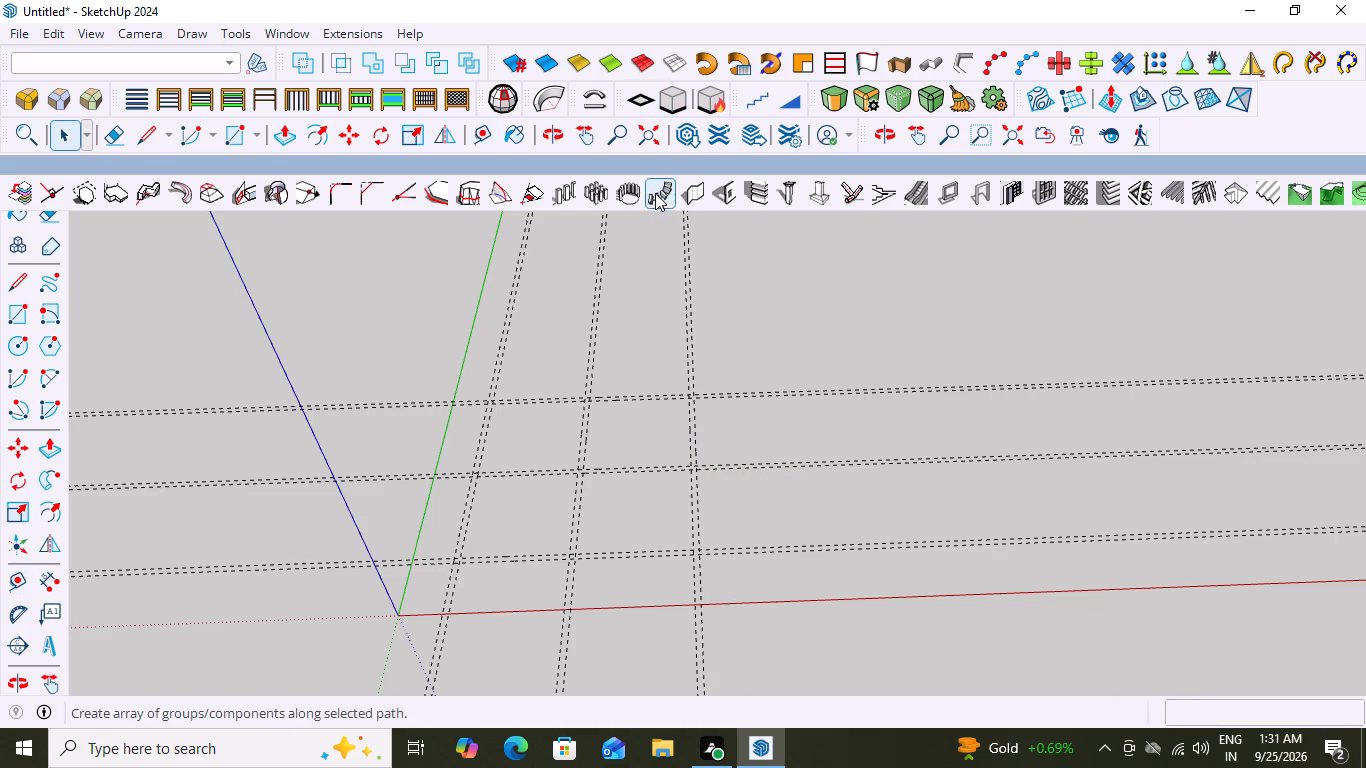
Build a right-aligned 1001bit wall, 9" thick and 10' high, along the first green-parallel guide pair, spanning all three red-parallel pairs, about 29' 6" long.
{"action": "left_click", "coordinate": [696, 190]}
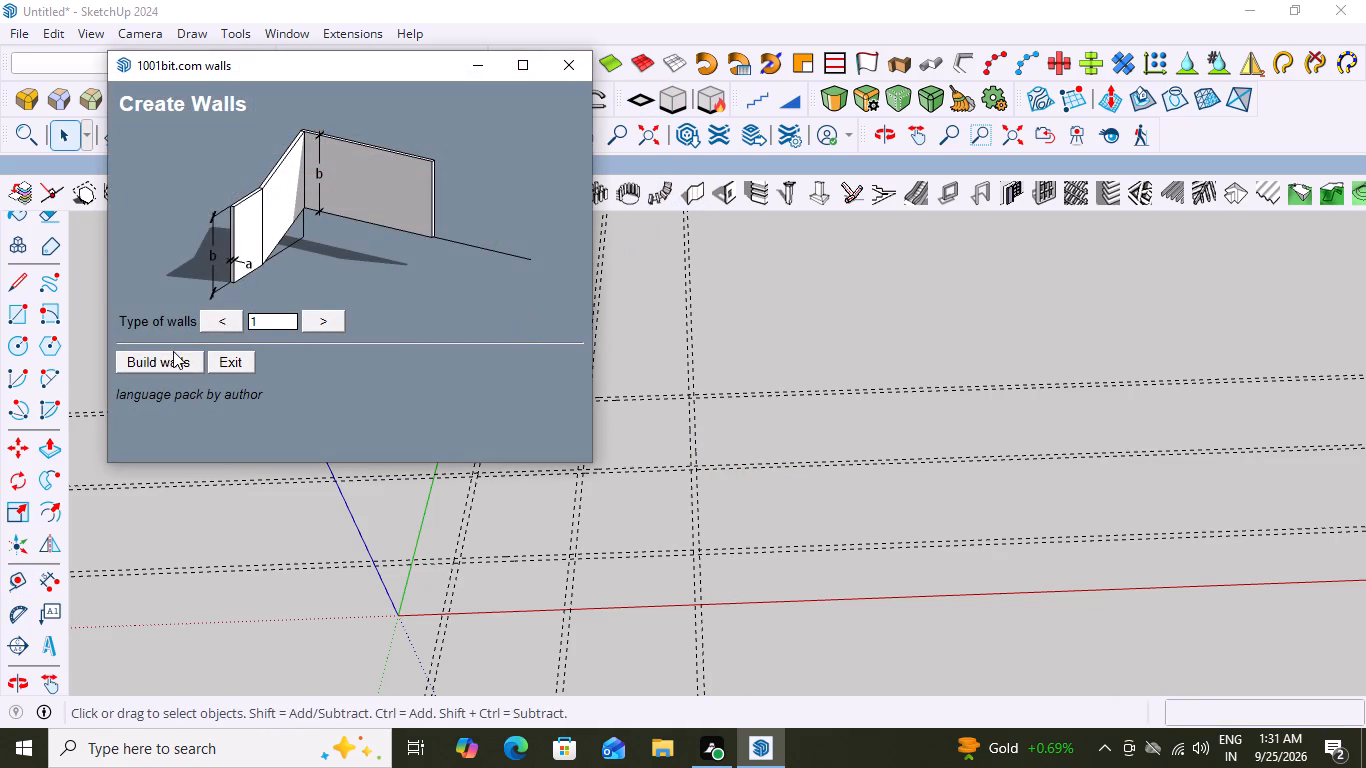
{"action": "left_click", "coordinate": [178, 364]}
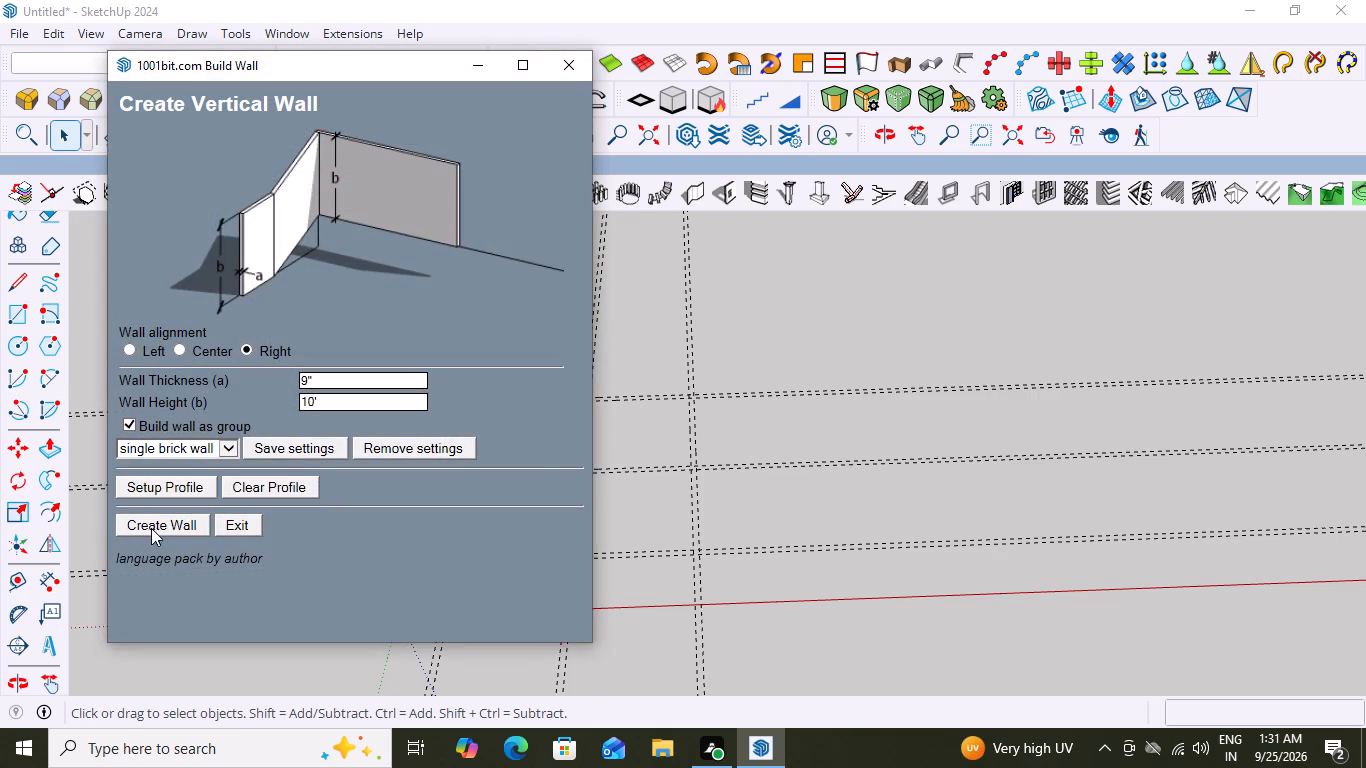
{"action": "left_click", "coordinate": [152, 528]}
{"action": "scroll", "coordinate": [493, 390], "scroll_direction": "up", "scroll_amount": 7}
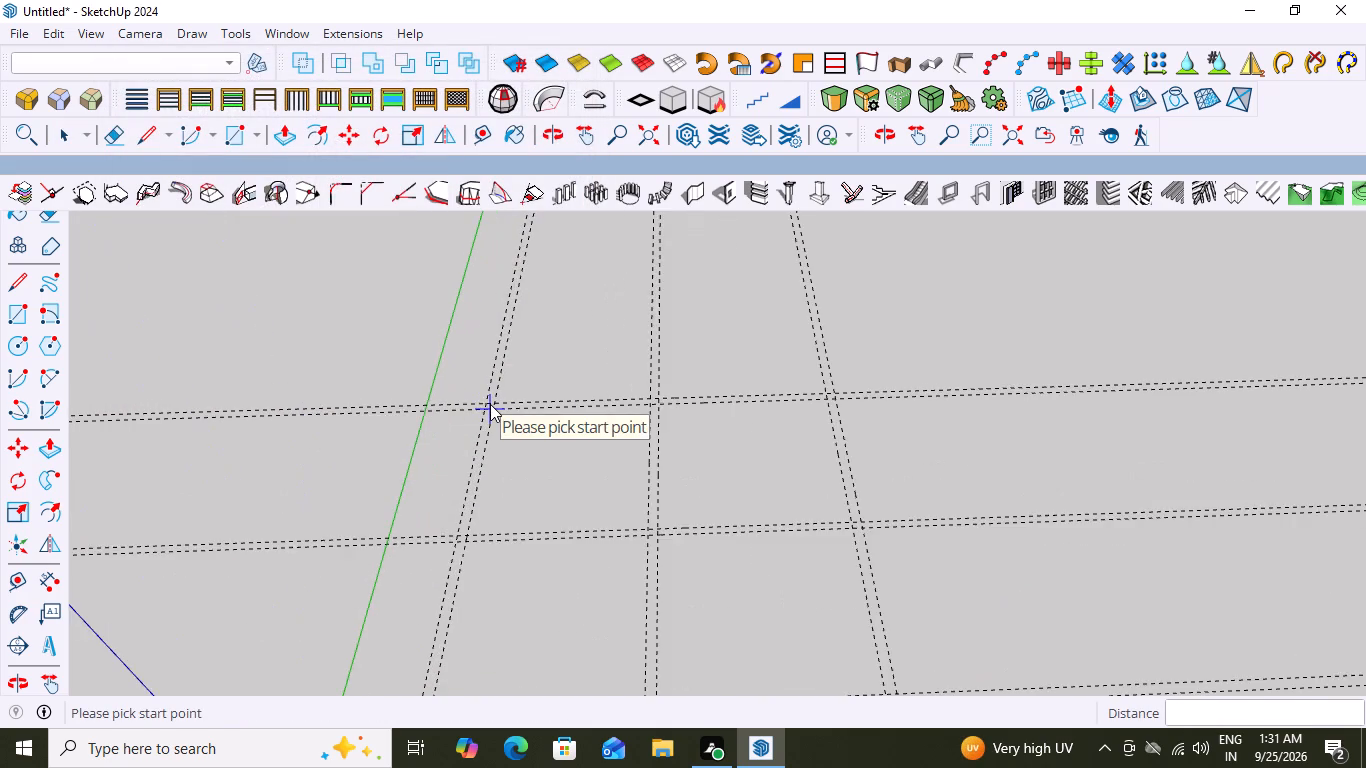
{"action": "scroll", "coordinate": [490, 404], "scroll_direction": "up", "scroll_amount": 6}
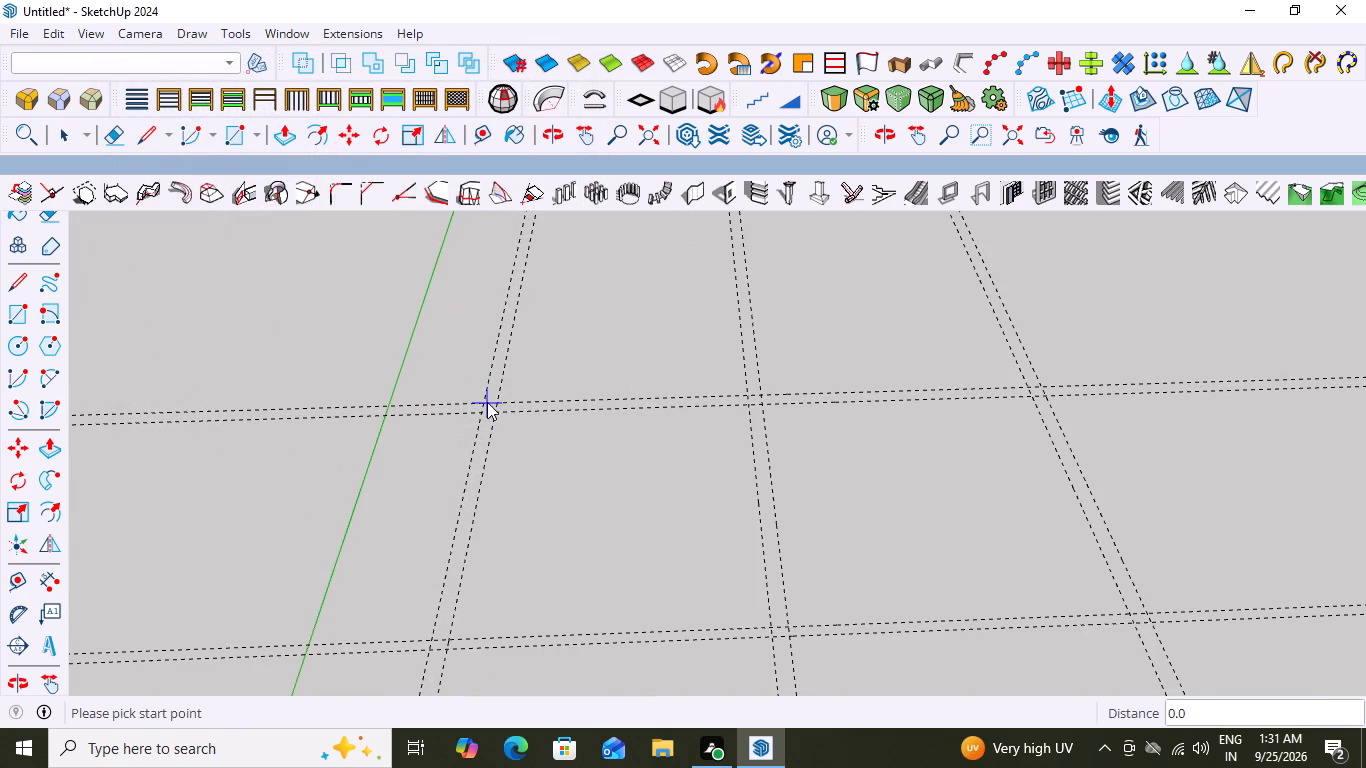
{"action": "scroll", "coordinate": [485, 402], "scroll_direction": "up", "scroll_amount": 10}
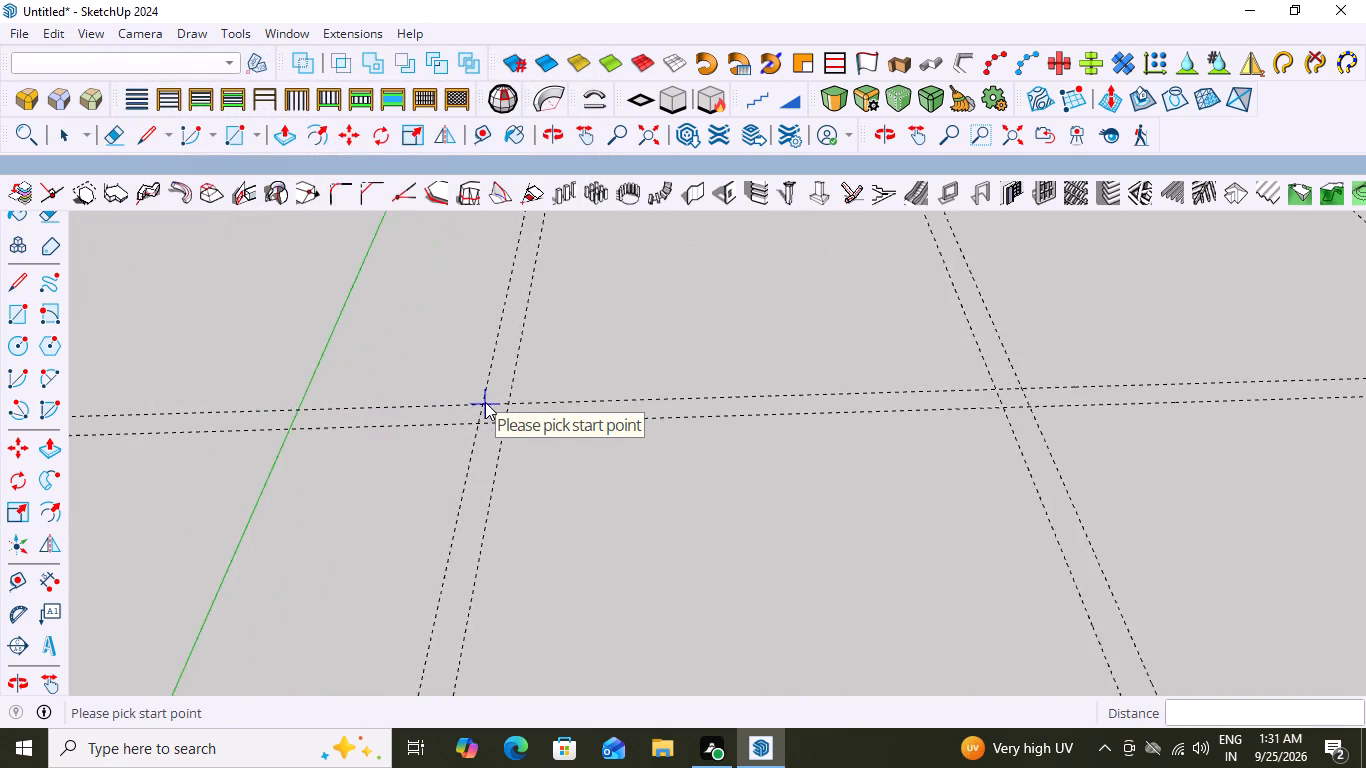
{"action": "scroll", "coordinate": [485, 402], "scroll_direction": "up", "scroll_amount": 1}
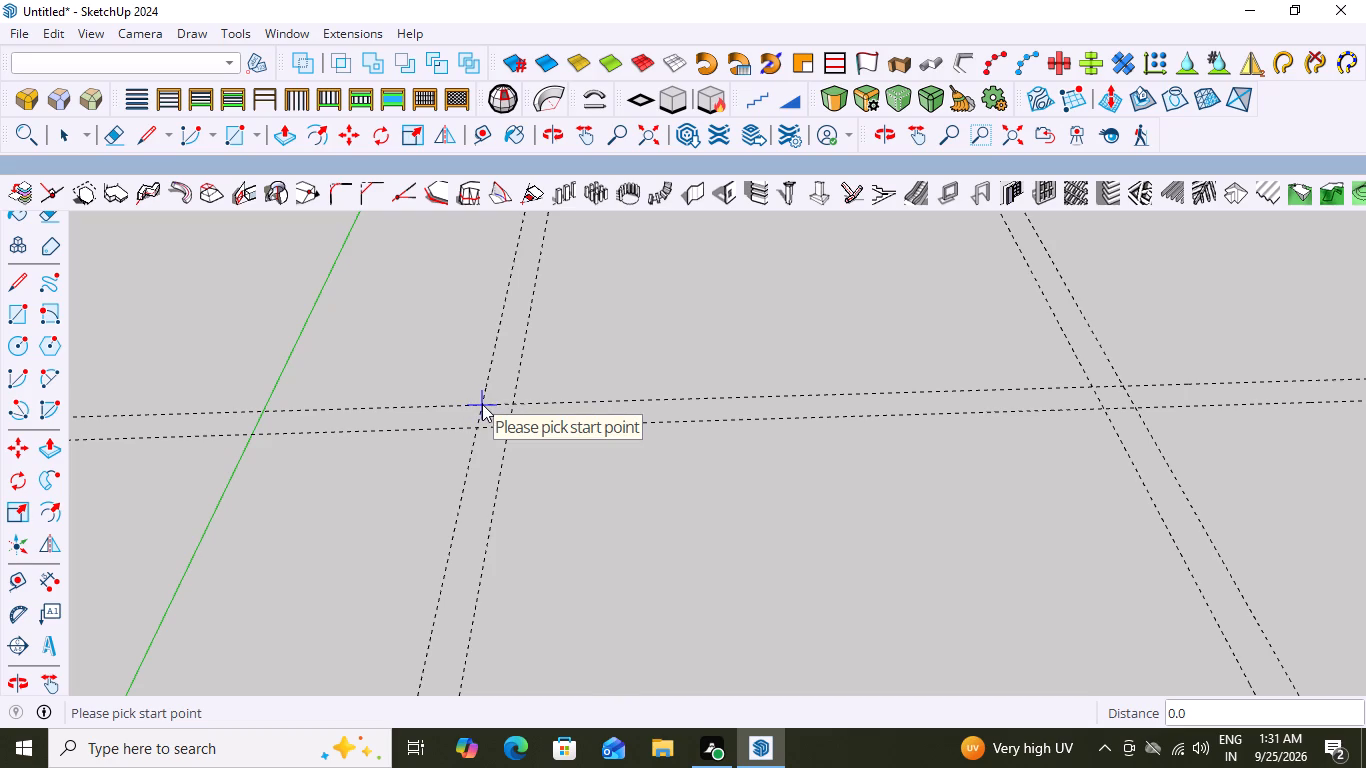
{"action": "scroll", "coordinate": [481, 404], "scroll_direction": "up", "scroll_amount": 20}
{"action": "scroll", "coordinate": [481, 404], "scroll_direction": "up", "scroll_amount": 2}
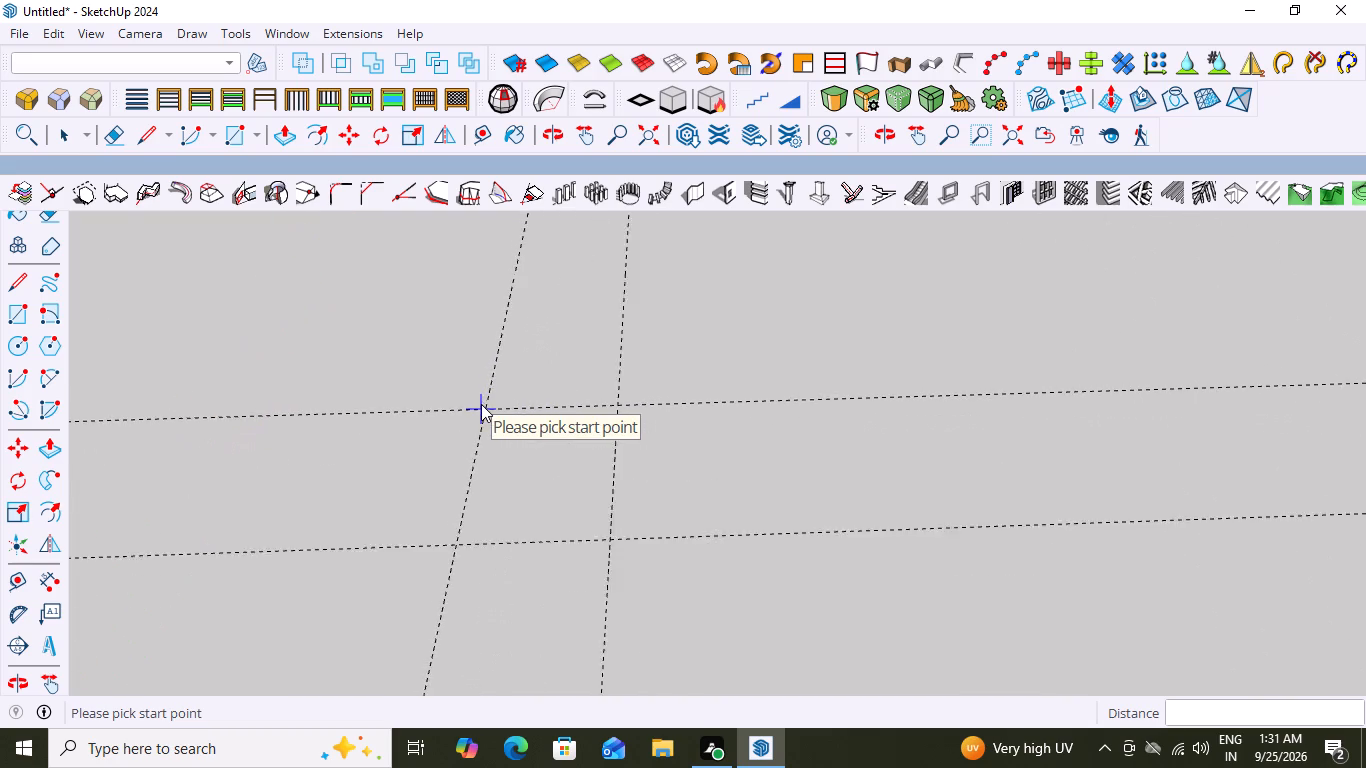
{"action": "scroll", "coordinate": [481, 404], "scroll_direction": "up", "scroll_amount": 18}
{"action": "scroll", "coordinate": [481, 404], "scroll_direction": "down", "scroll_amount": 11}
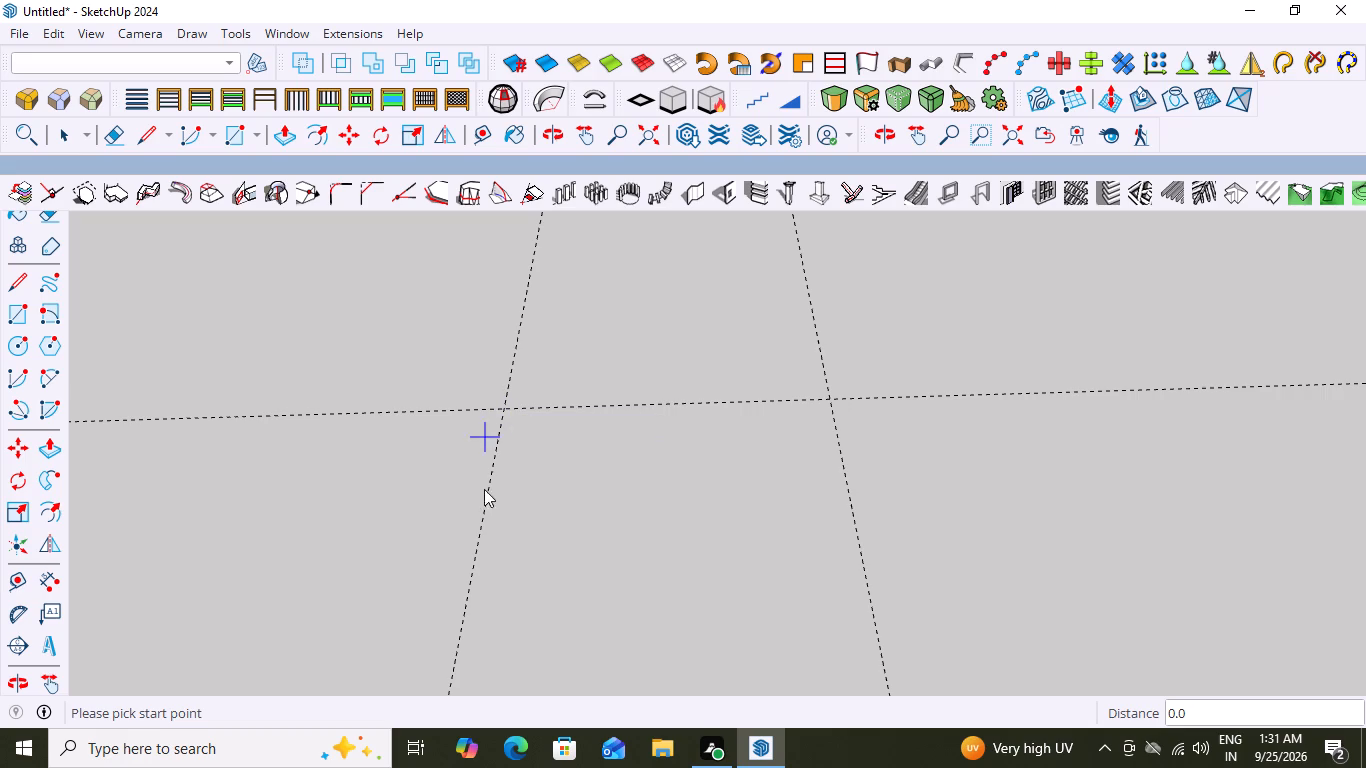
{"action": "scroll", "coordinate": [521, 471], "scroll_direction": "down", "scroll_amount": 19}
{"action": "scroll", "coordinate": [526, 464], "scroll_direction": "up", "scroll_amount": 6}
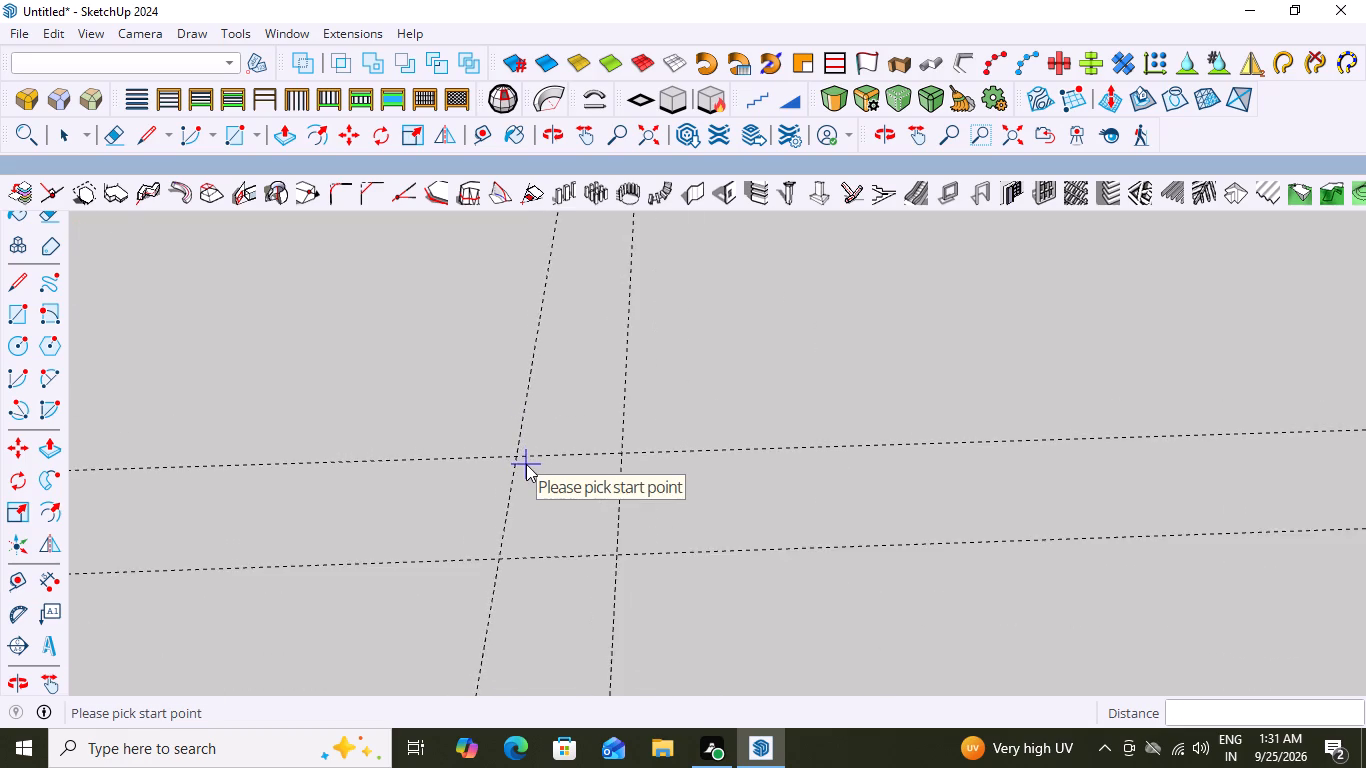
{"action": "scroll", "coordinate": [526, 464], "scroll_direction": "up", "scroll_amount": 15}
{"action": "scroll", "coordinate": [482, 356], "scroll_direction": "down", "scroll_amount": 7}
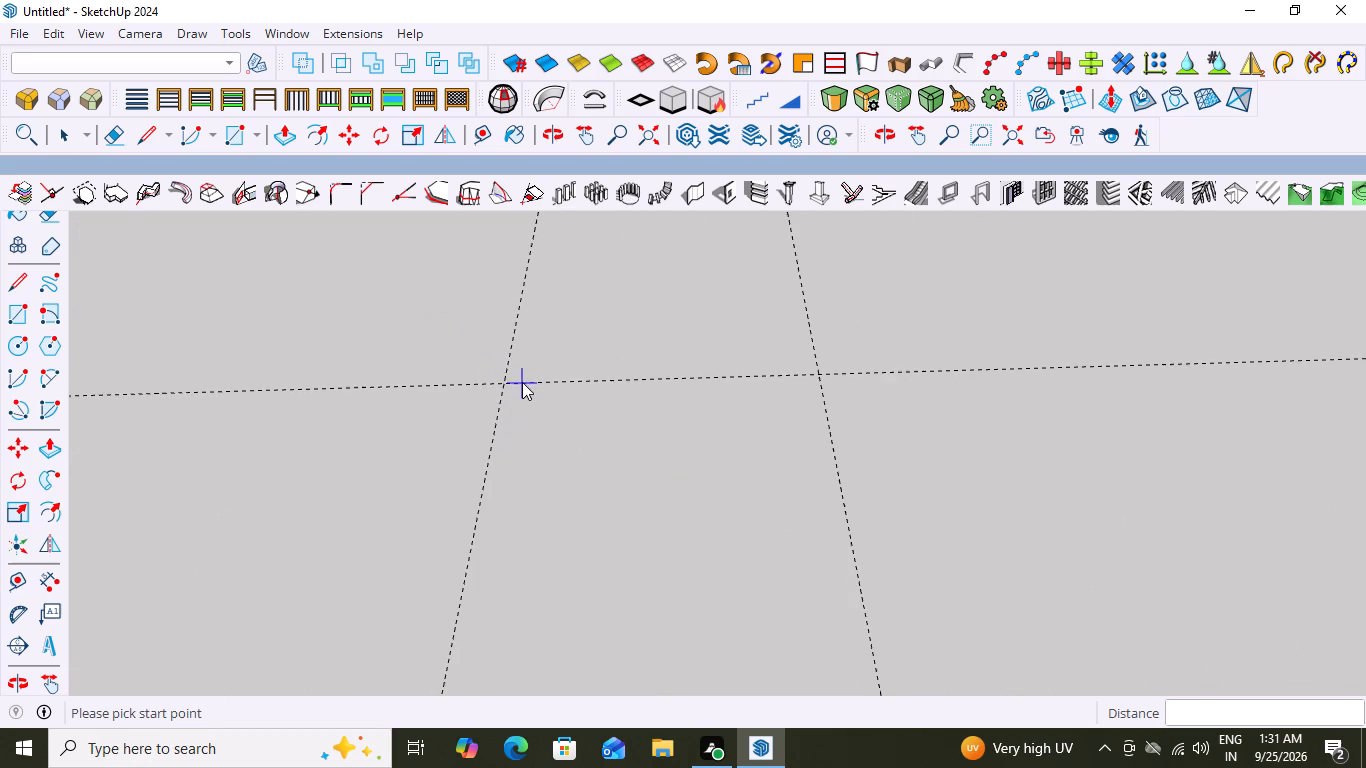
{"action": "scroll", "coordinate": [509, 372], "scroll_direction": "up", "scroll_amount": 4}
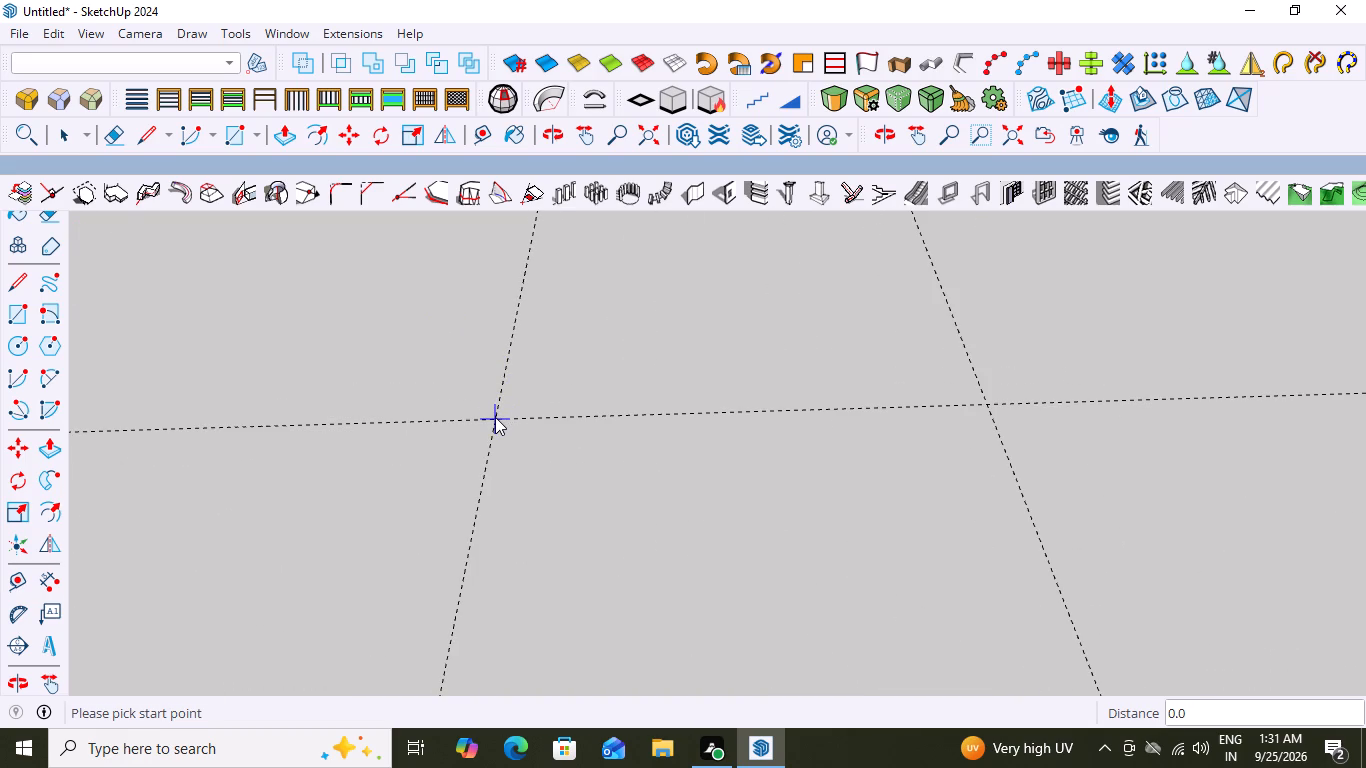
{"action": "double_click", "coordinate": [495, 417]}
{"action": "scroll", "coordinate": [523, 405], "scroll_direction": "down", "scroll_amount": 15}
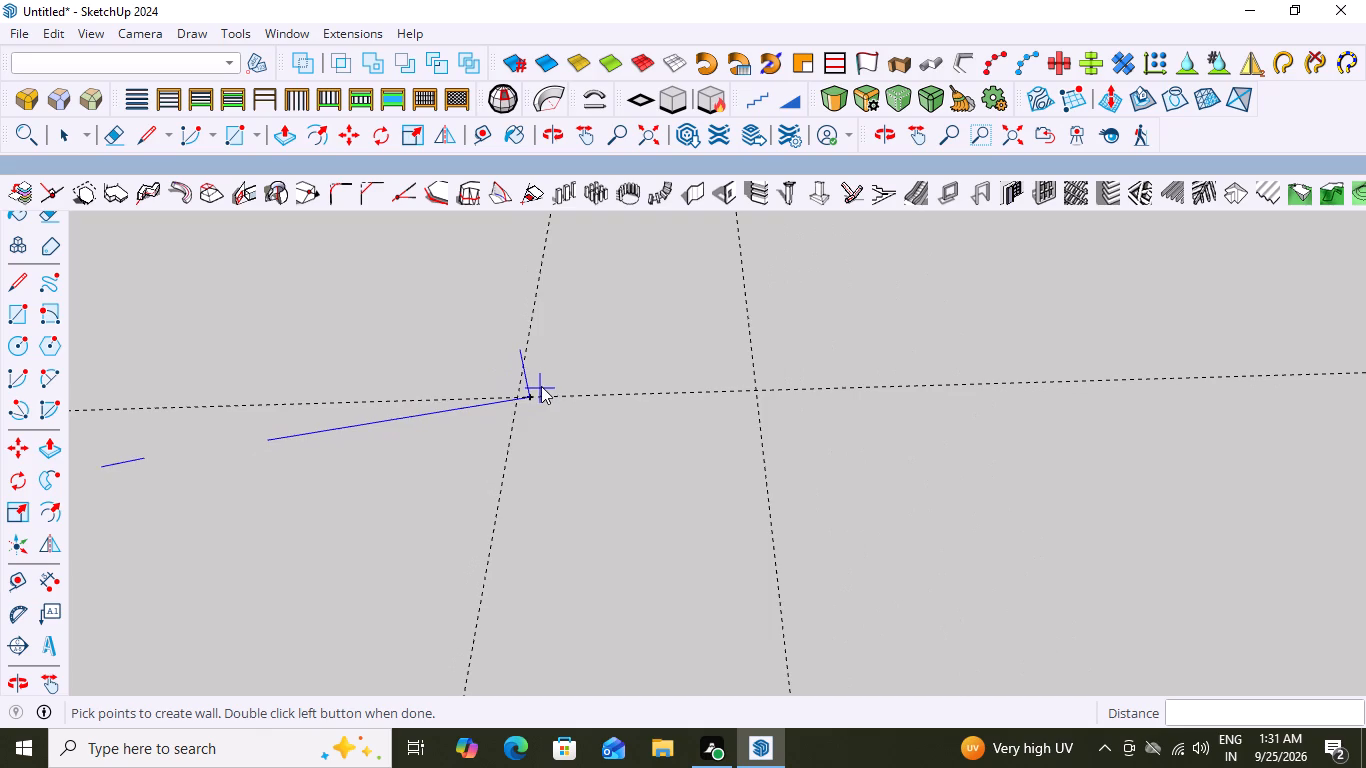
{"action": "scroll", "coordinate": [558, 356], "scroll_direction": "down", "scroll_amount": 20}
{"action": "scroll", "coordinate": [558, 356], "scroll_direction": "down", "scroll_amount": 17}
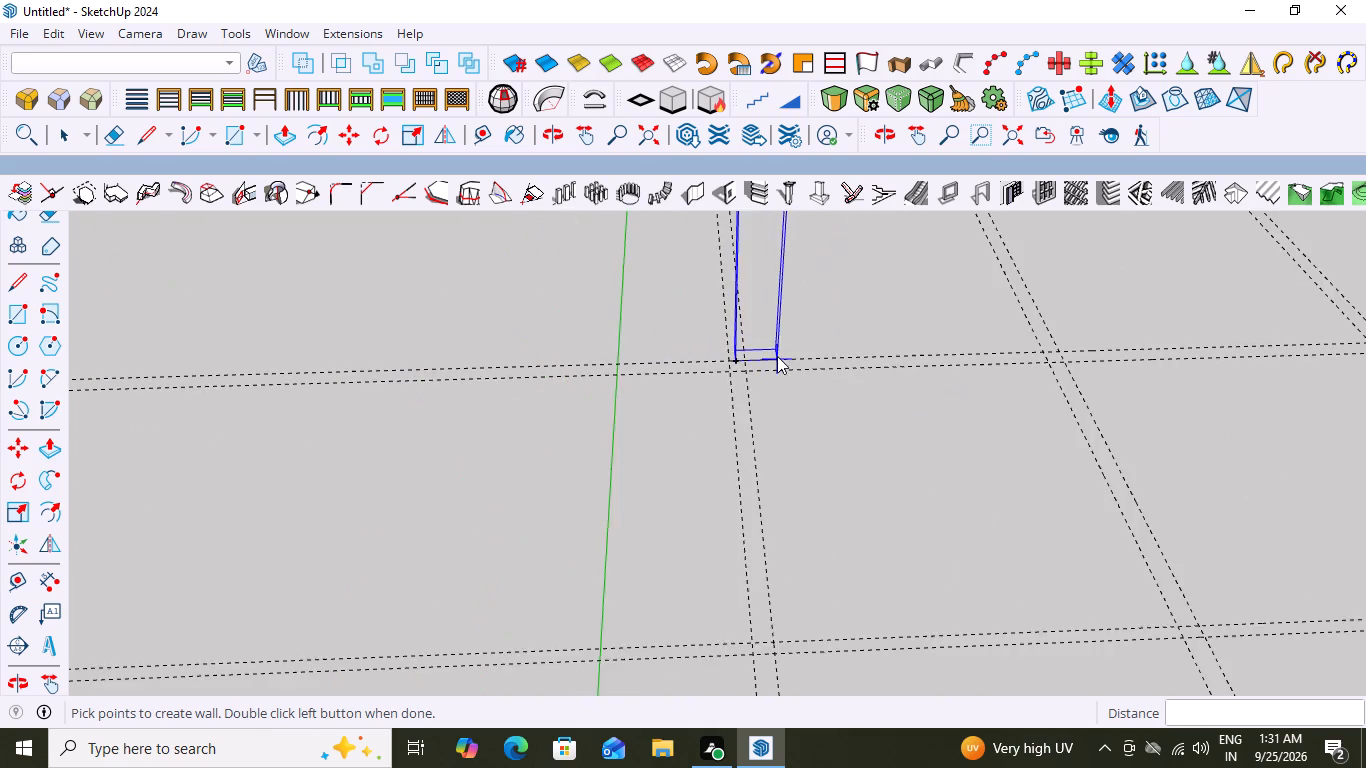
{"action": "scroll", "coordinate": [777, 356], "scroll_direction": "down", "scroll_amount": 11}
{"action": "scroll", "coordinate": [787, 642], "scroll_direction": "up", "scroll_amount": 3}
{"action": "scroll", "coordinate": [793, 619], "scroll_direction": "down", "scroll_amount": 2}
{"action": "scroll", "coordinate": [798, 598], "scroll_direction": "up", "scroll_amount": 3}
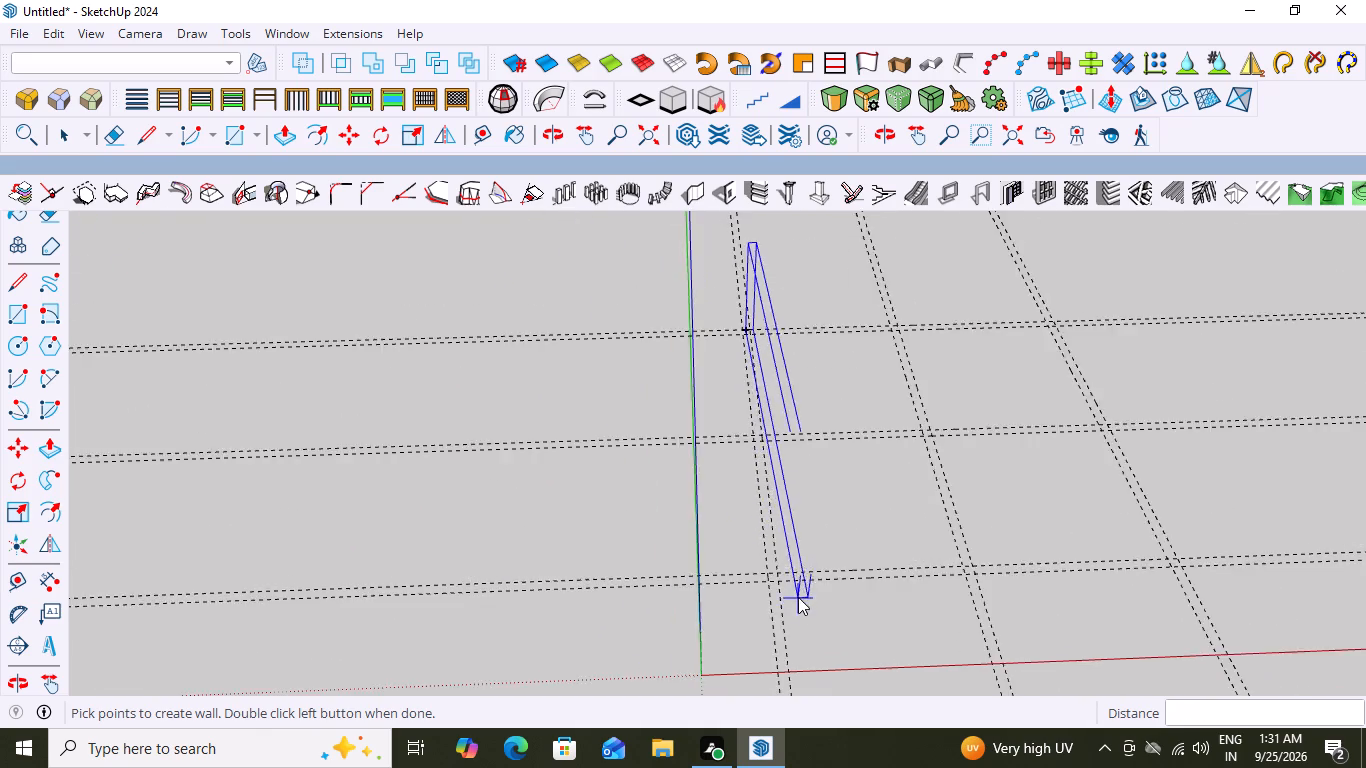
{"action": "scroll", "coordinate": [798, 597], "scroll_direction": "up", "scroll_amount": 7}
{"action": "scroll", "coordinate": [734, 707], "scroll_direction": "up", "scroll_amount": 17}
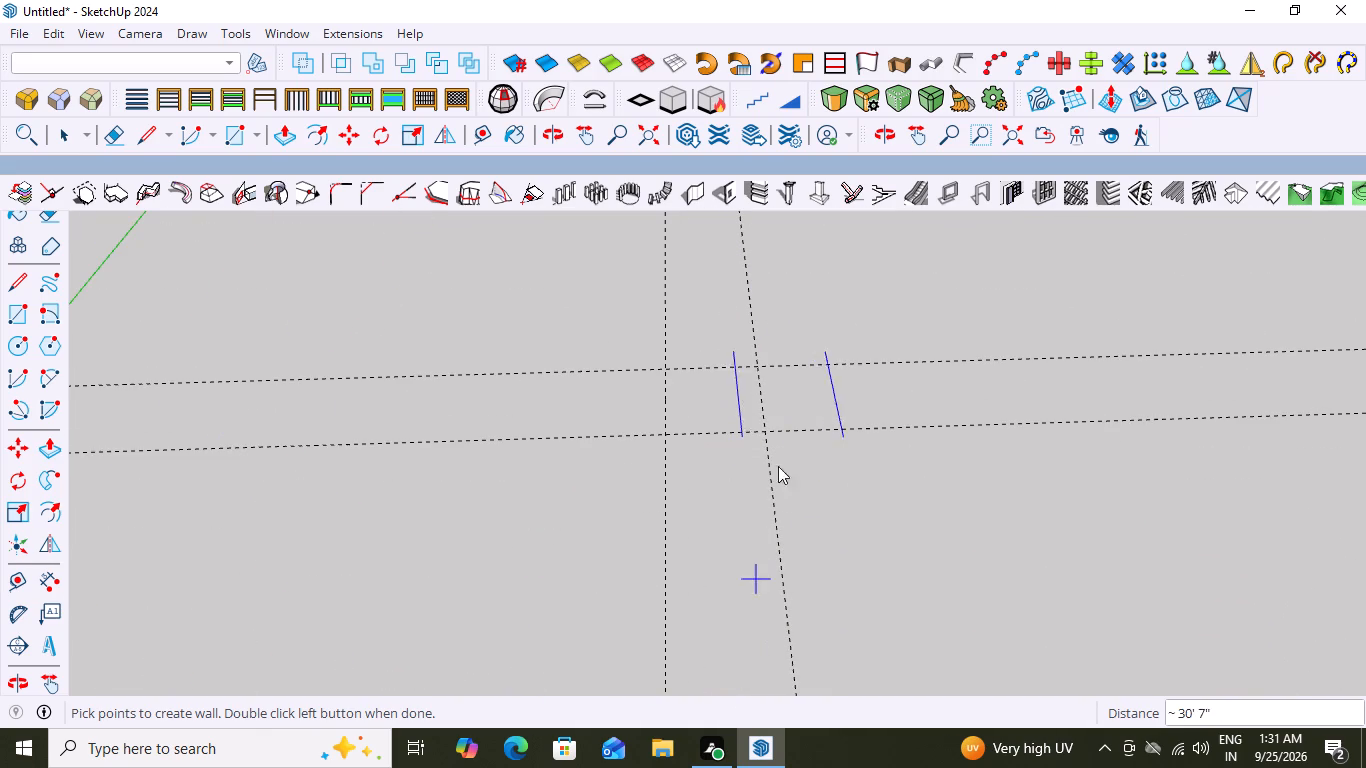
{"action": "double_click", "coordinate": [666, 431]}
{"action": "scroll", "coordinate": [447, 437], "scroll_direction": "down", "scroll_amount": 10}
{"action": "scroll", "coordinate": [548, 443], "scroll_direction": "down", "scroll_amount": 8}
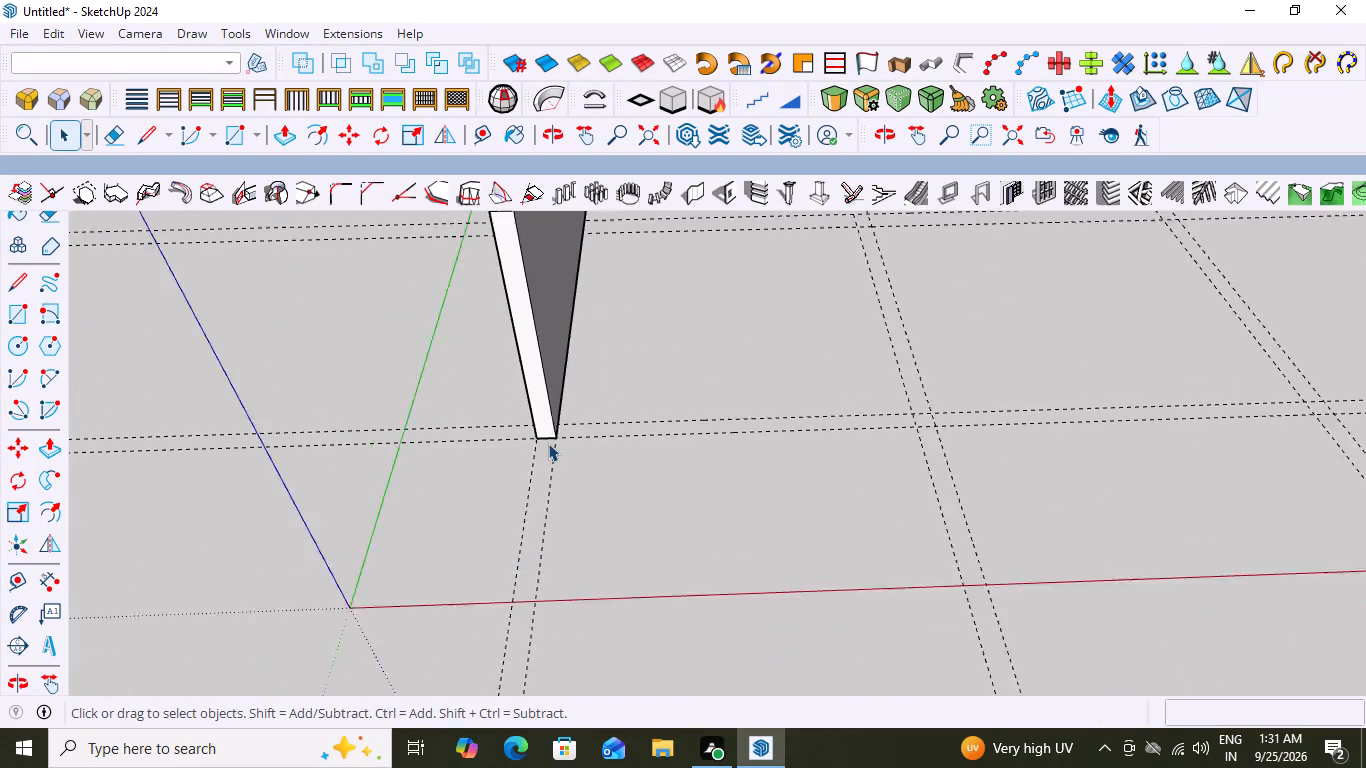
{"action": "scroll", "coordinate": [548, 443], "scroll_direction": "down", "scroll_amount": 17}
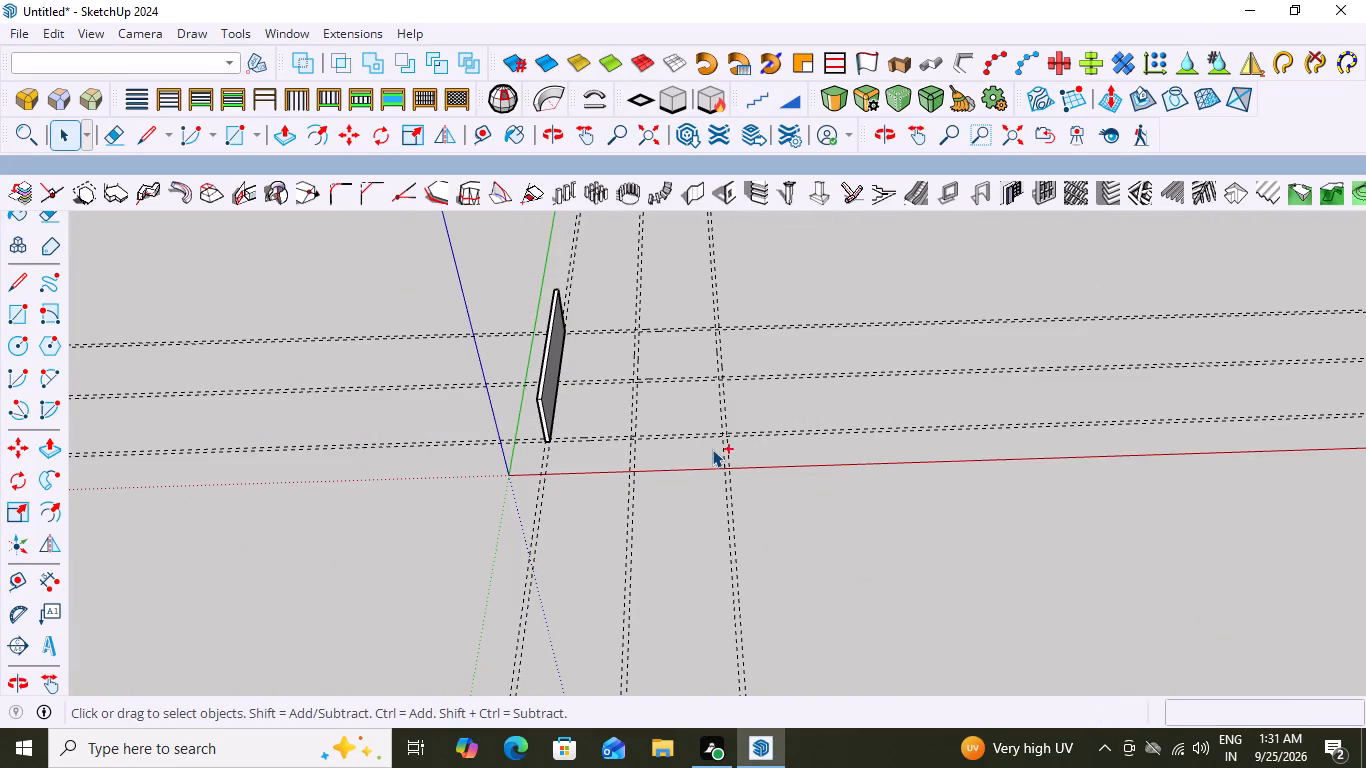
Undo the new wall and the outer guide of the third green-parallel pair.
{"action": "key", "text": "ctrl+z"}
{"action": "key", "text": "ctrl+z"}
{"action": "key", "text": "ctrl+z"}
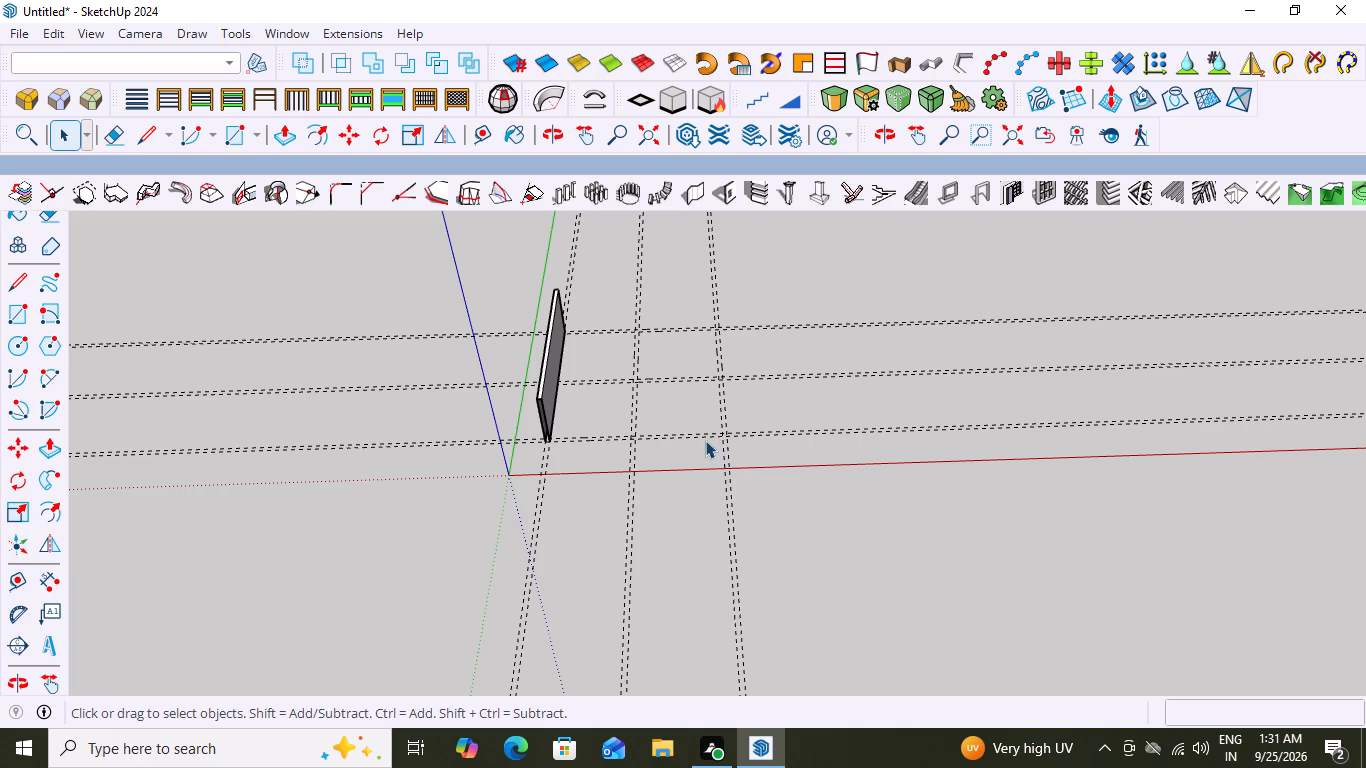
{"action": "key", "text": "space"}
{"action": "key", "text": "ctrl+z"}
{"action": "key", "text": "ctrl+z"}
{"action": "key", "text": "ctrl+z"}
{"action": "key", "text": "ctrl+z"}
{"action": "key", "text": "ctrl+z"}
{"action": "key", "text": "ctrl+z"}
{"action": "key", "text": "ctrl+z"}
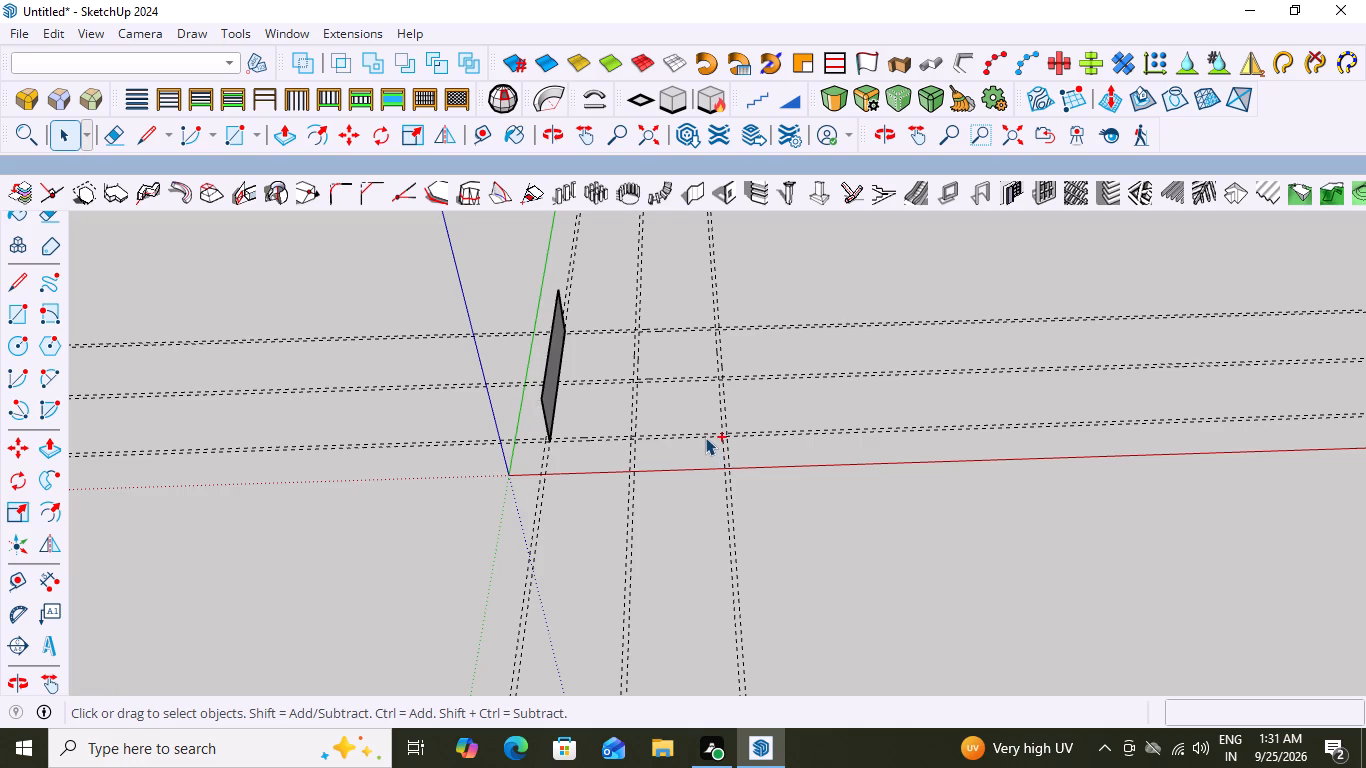
Add a guide 9" beyond the single third green-parallel guide with Tape Measure to complete the pair.
{"action": "scroll", "coordinate": [550, 323], "scroll_direction": "up", "scroll_amount": 6}
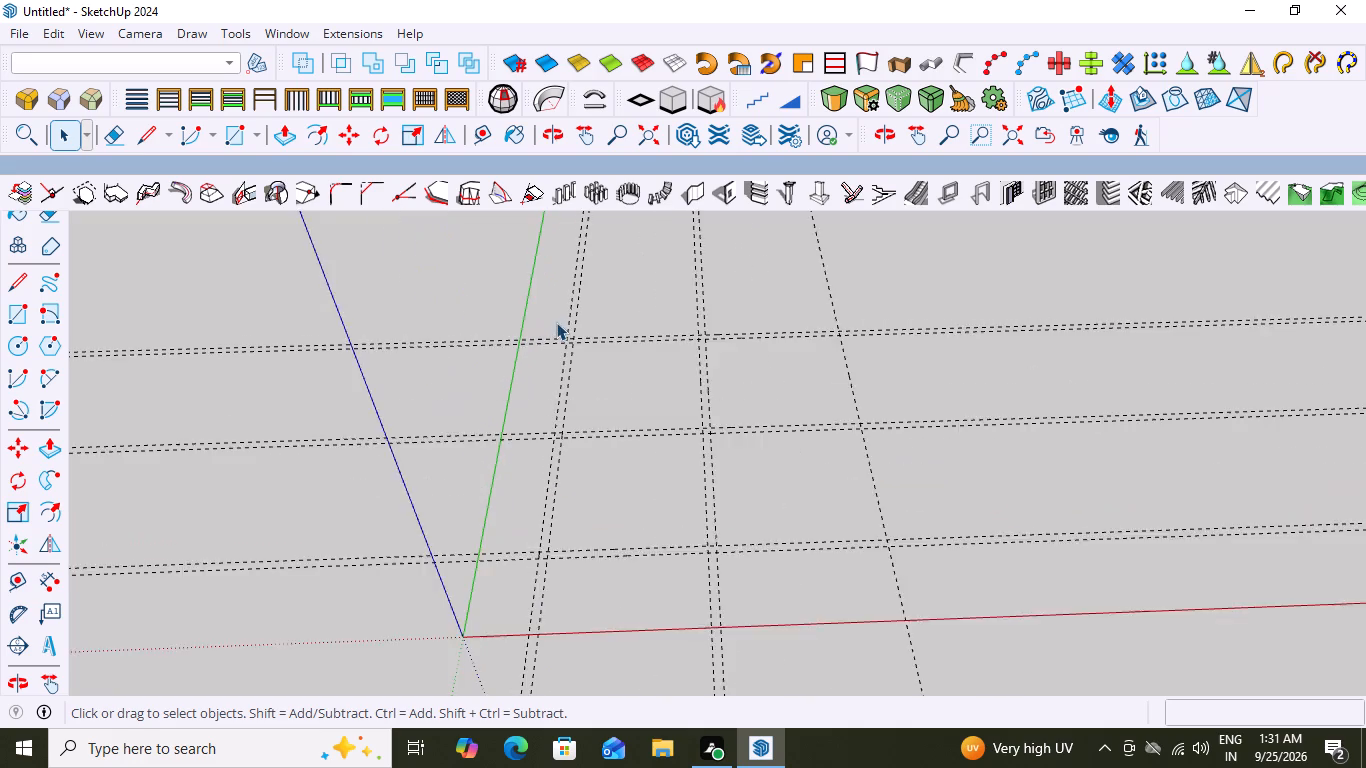
{"action": "scroll", "coordinate": [556, 322], "scroll_direction": "up", "scroll_amount": 2}
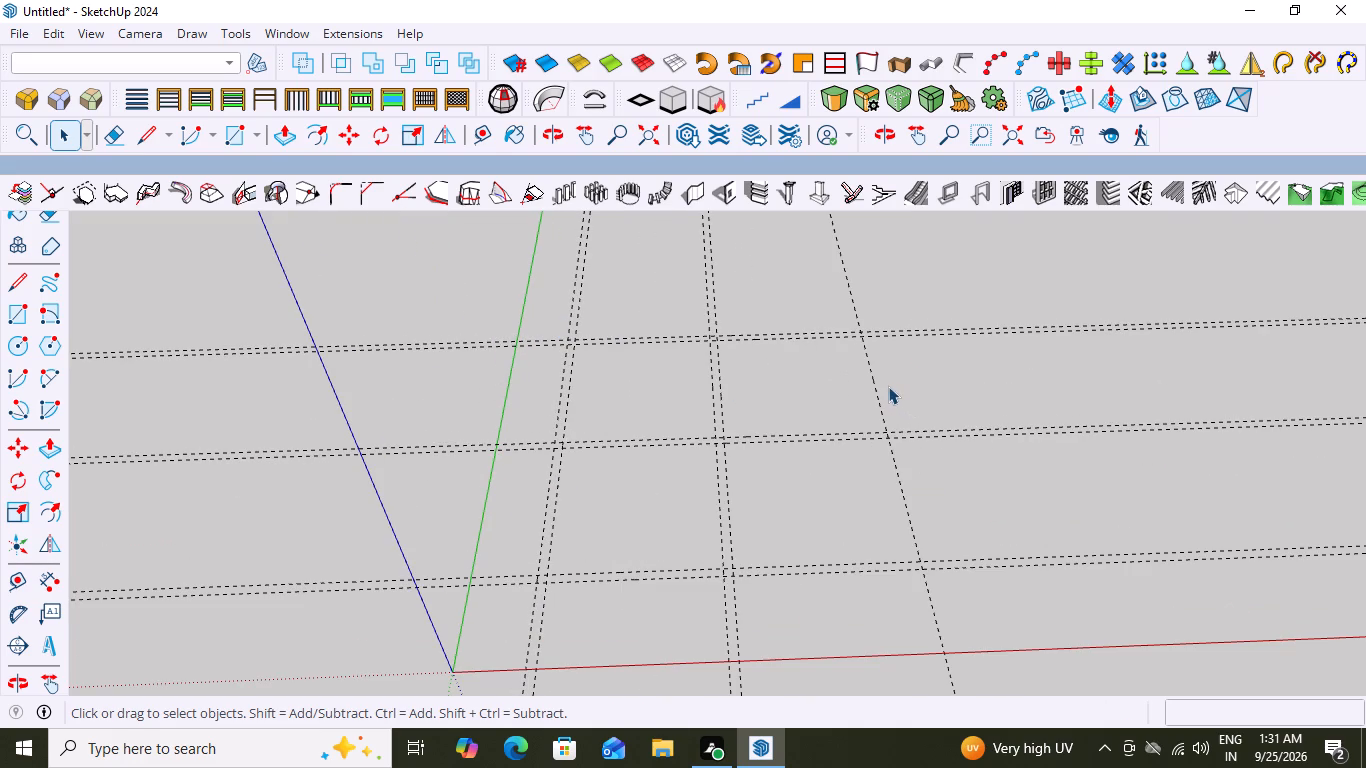
{"action": "key", "text": "t"}
{"action": "left_click", "coordinate": [870, 381]}
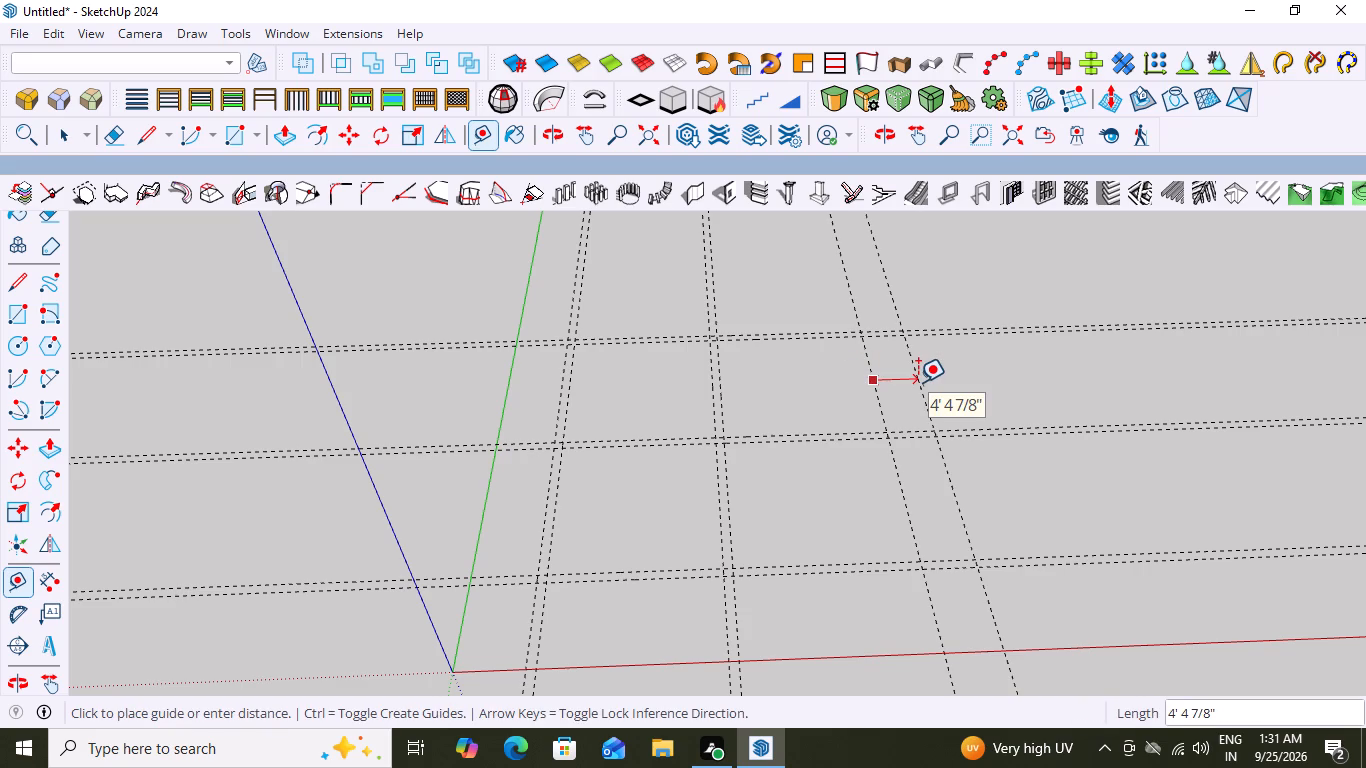
{"action": "key", "text": "9"}
{"action": "key", "text": "apostrophe"}
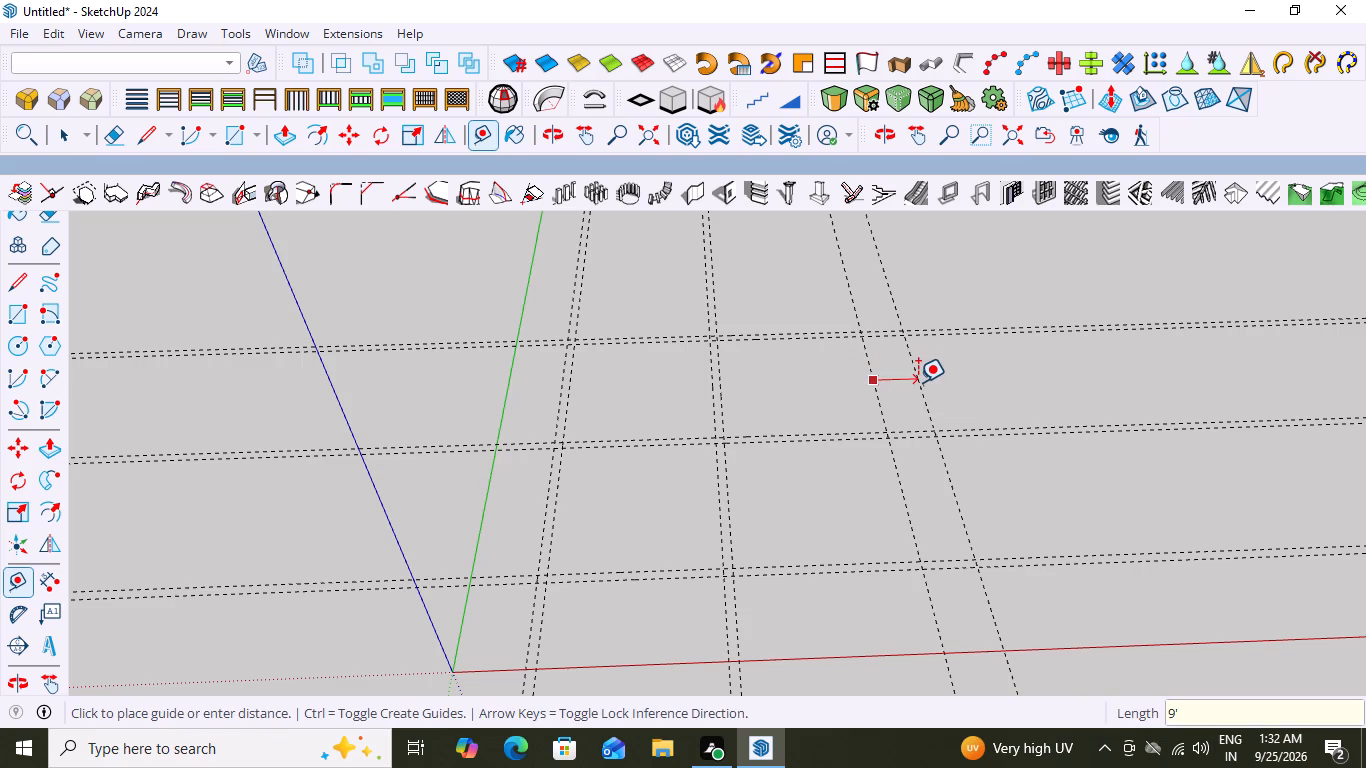
{"action": "key", "text": "shift+quotedbl"}
{"action": "key", "text": "BackSpace"}
{"action": "key", "text": "BackSpace"}
{"action": "key", "text": "shift+quotedbl"}
{"action": "key", "text": "Return"}
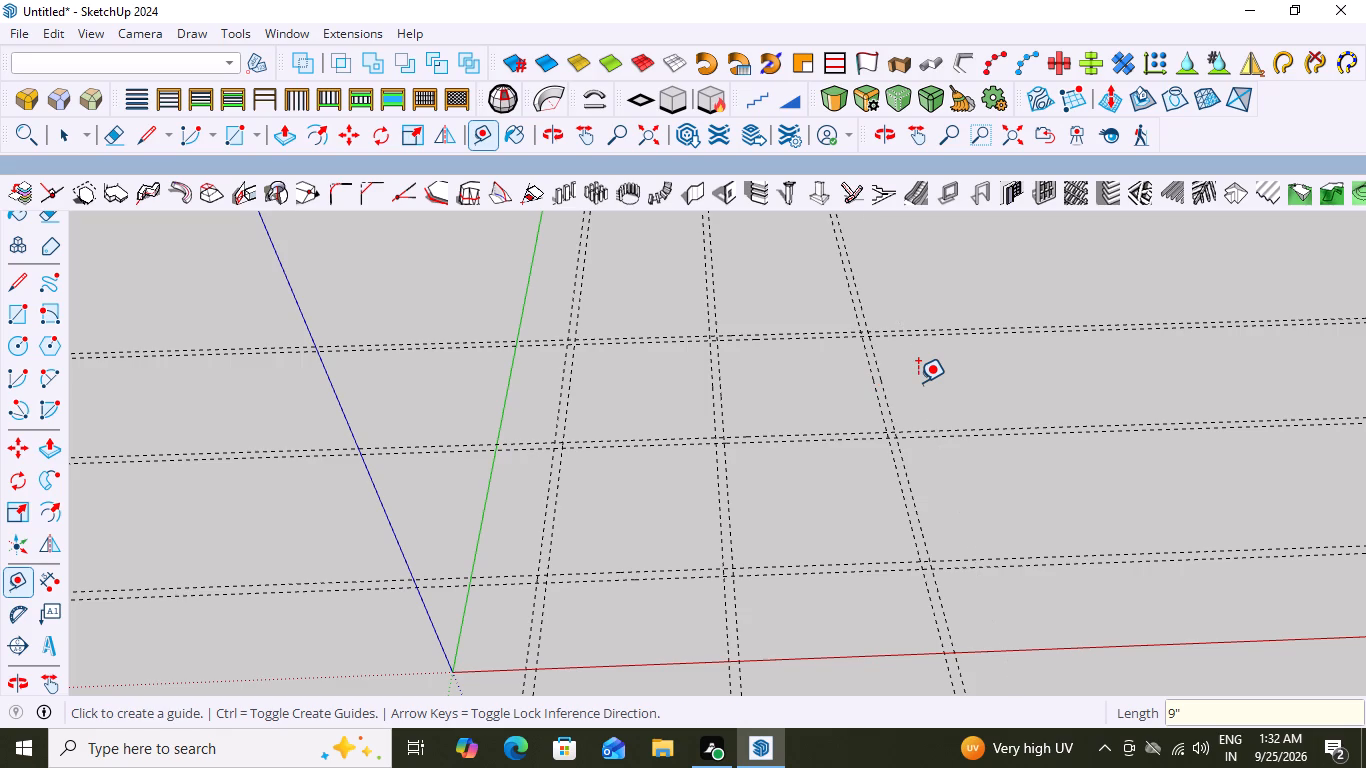
{"action": "key", "text": "space"}
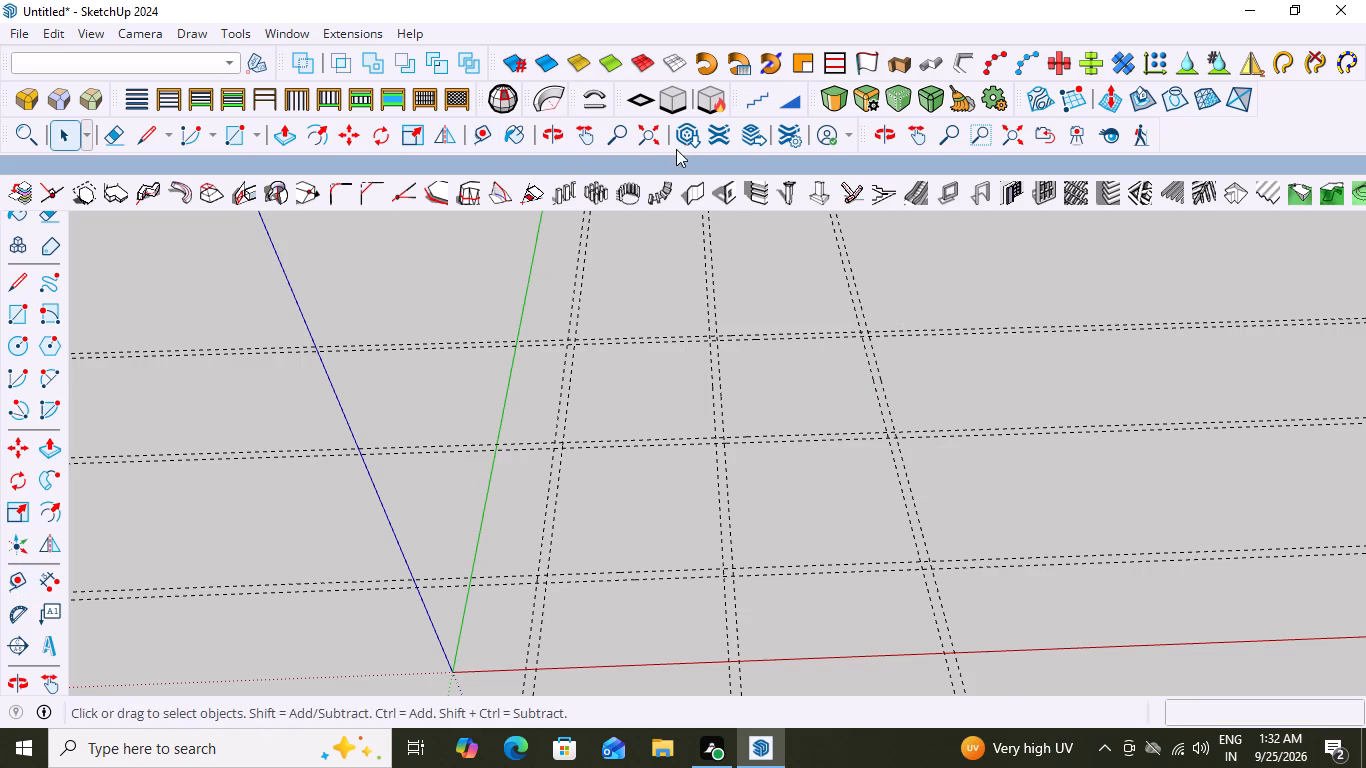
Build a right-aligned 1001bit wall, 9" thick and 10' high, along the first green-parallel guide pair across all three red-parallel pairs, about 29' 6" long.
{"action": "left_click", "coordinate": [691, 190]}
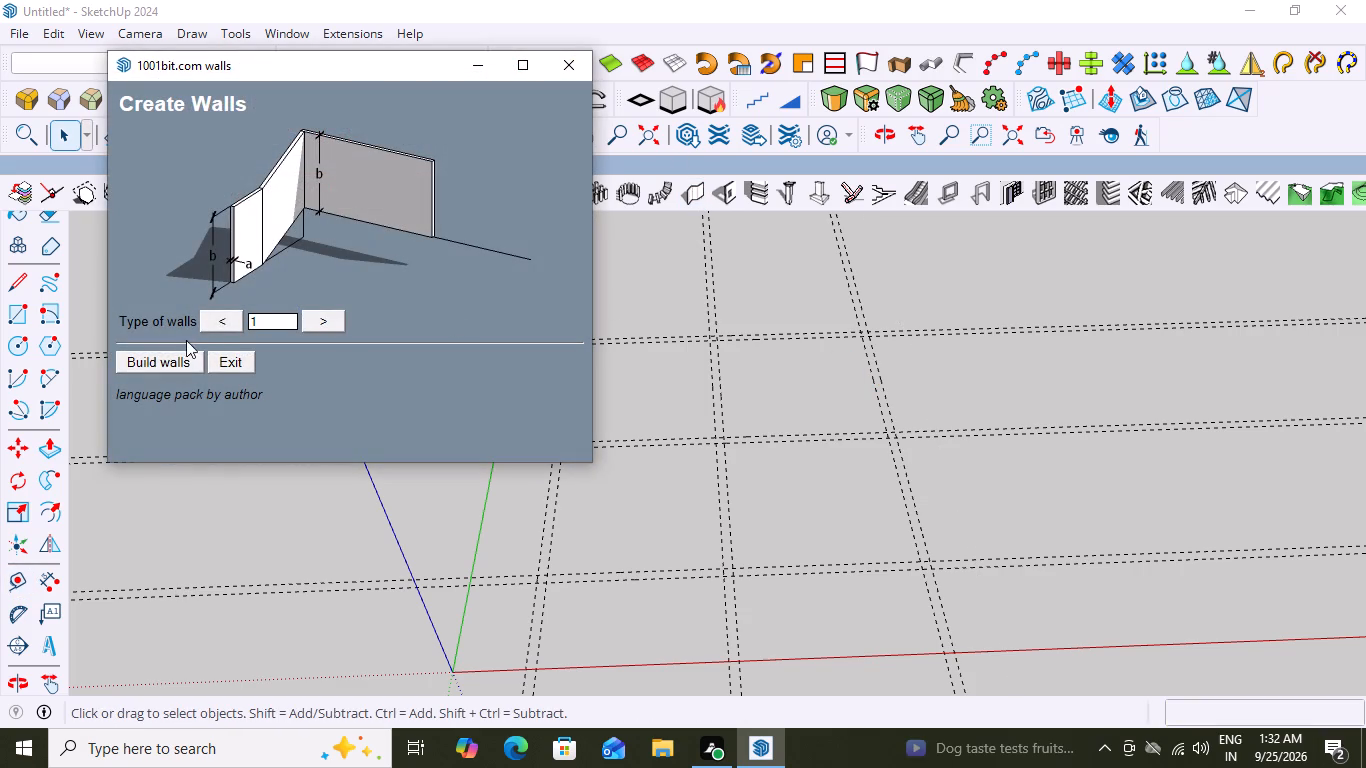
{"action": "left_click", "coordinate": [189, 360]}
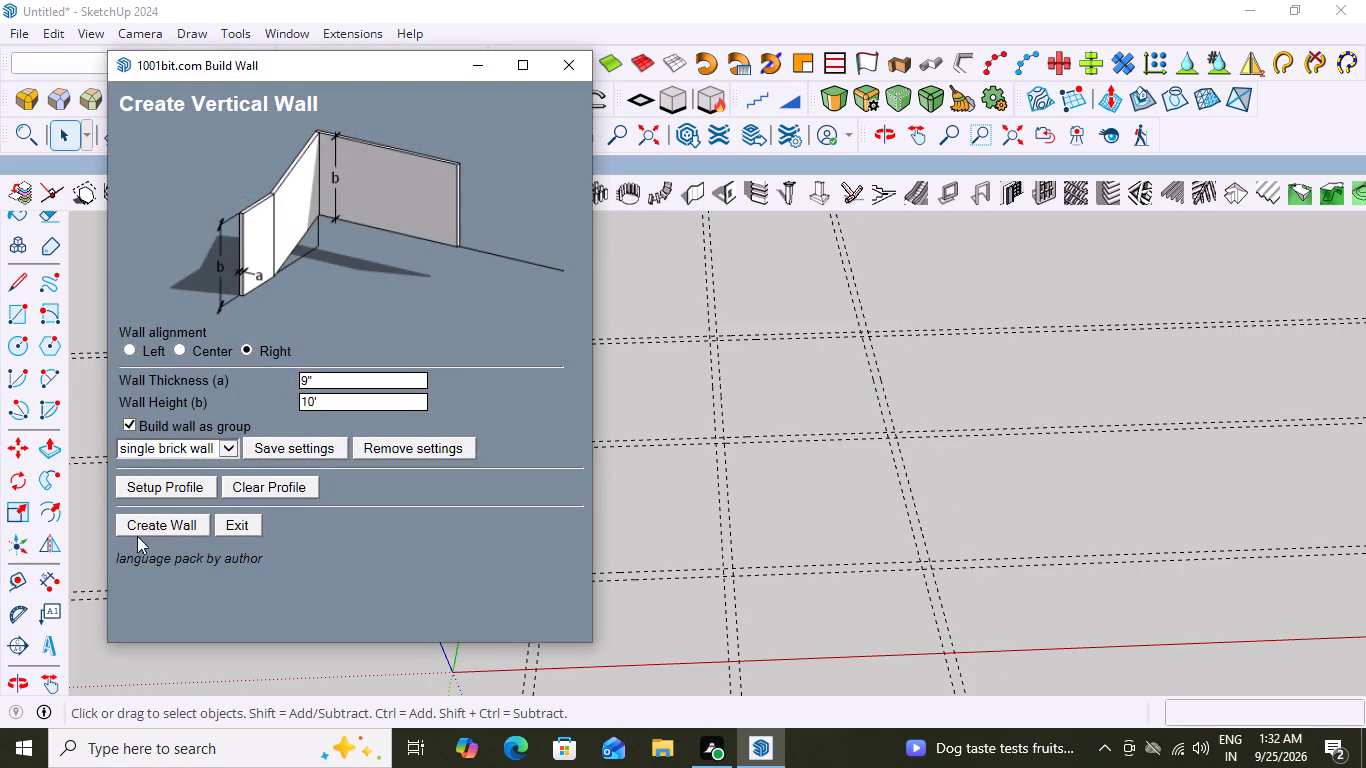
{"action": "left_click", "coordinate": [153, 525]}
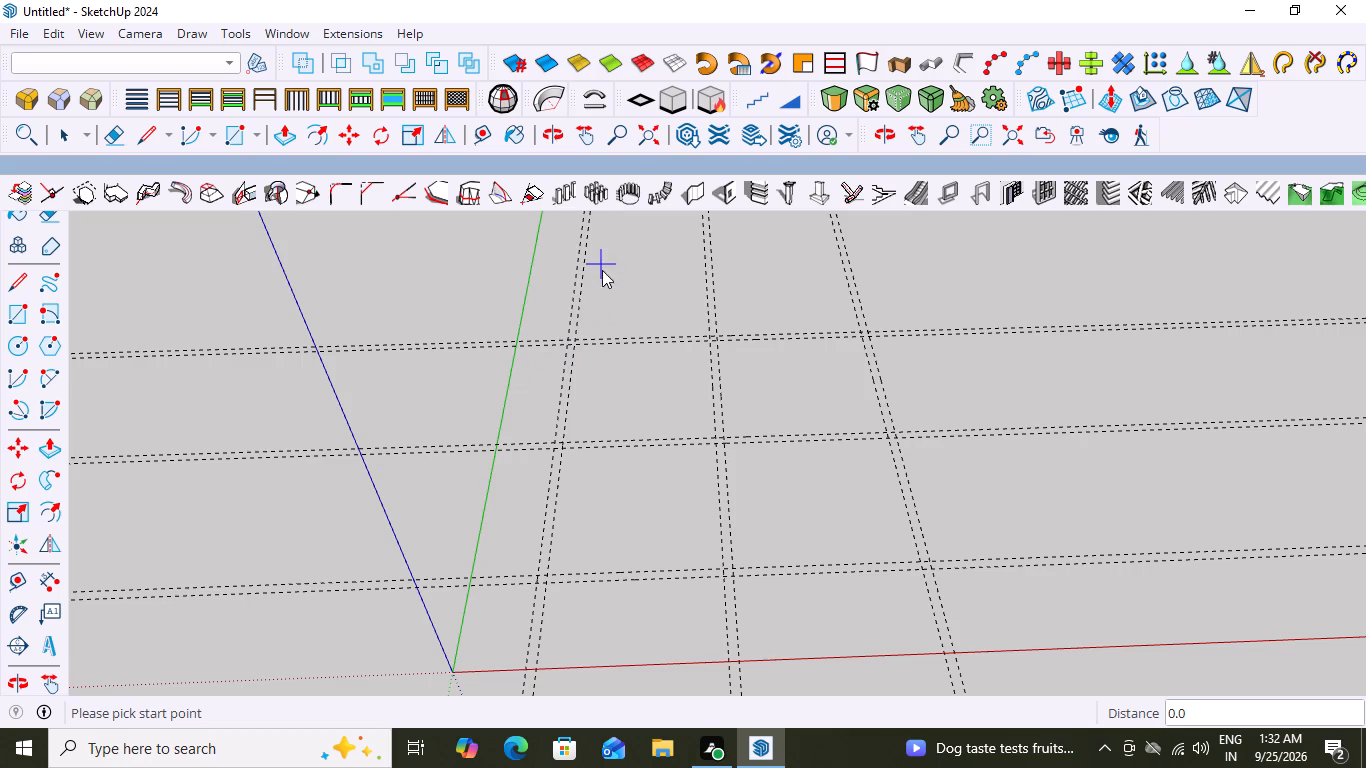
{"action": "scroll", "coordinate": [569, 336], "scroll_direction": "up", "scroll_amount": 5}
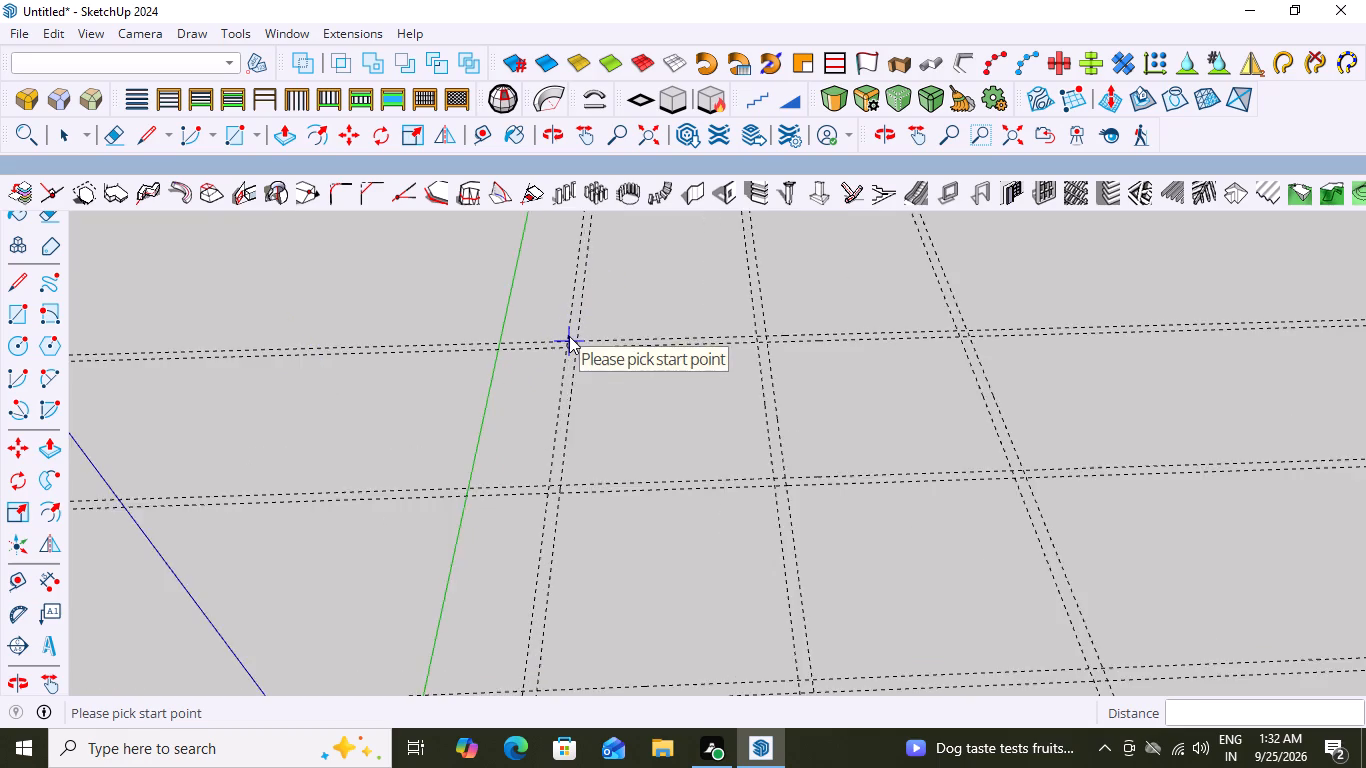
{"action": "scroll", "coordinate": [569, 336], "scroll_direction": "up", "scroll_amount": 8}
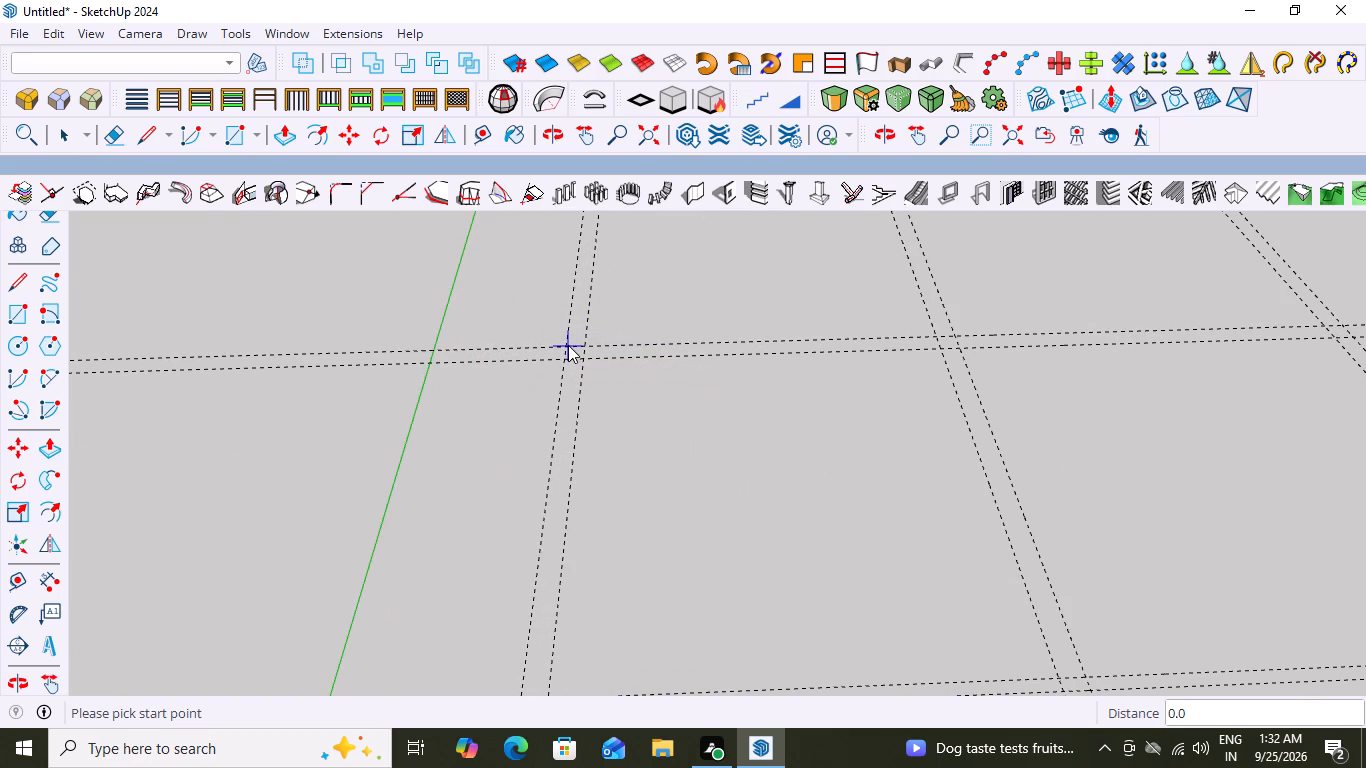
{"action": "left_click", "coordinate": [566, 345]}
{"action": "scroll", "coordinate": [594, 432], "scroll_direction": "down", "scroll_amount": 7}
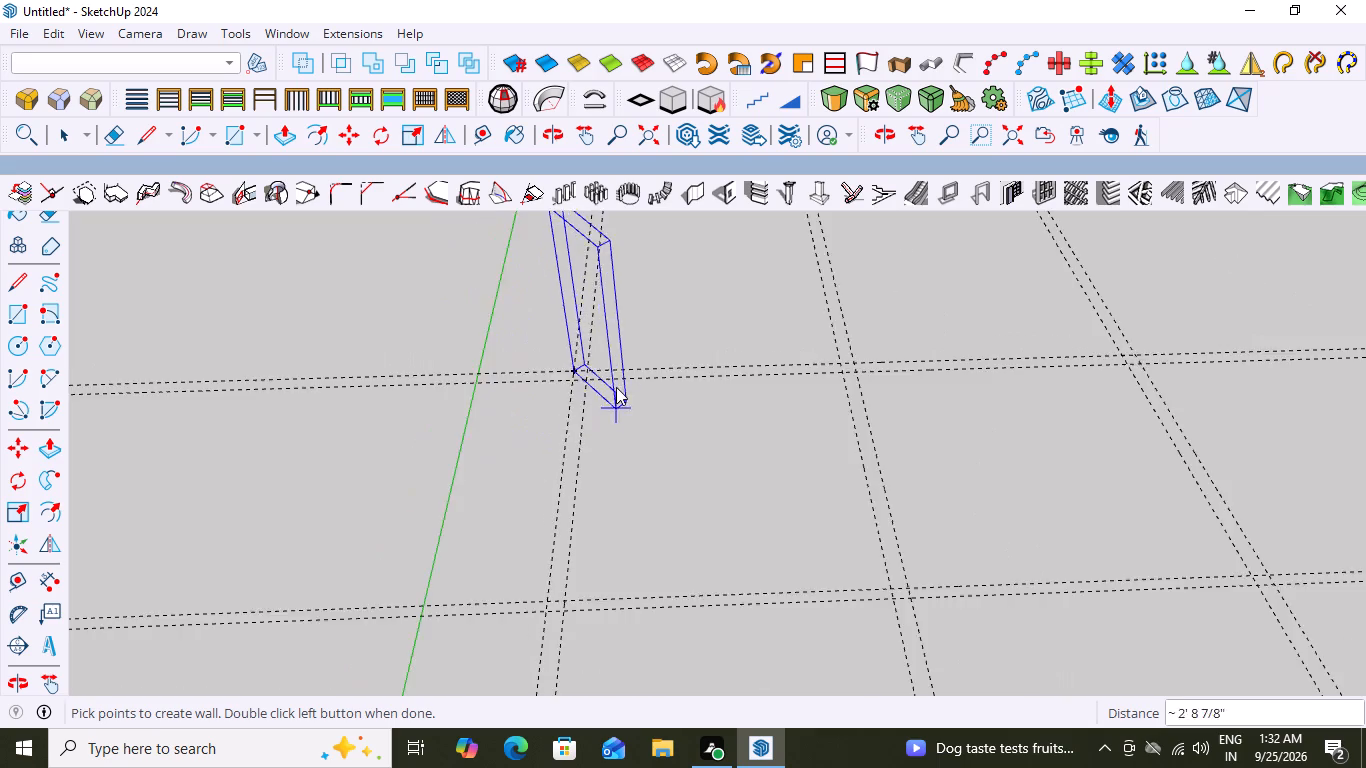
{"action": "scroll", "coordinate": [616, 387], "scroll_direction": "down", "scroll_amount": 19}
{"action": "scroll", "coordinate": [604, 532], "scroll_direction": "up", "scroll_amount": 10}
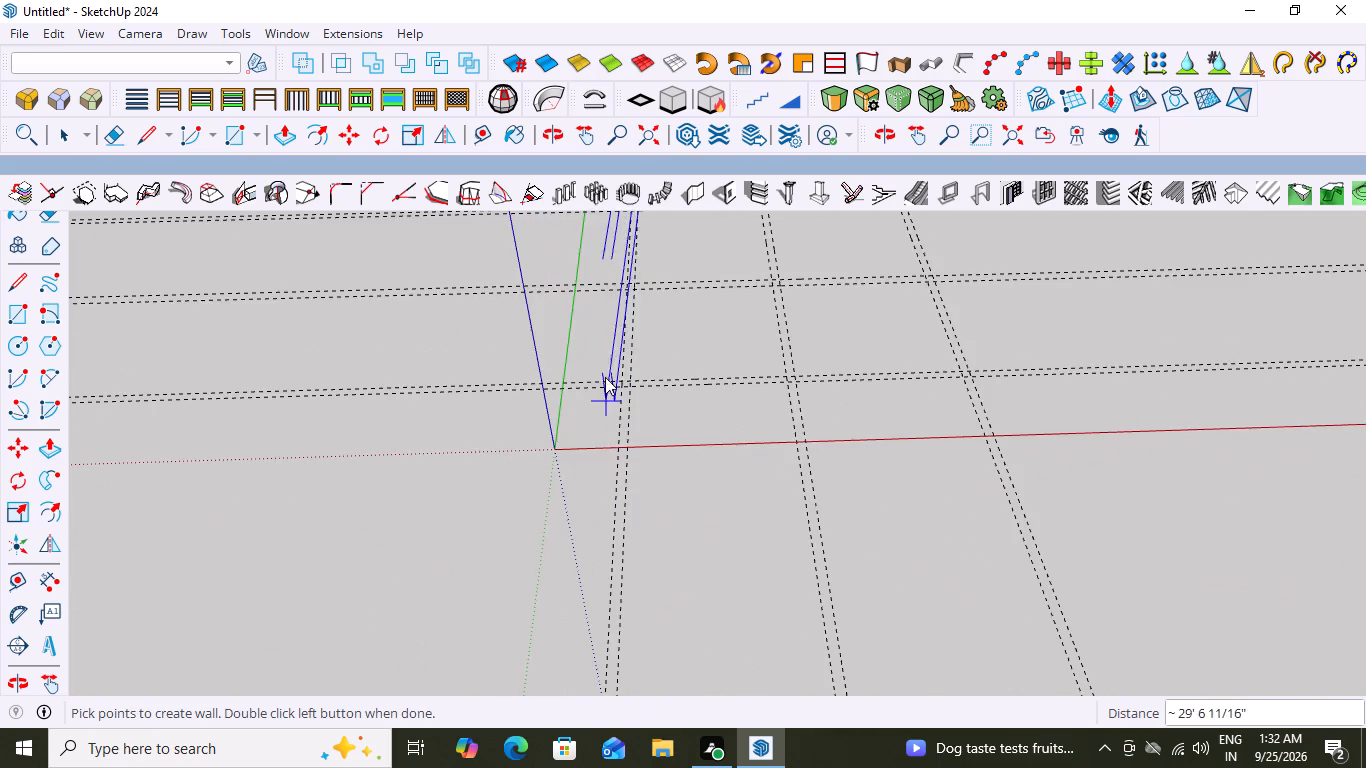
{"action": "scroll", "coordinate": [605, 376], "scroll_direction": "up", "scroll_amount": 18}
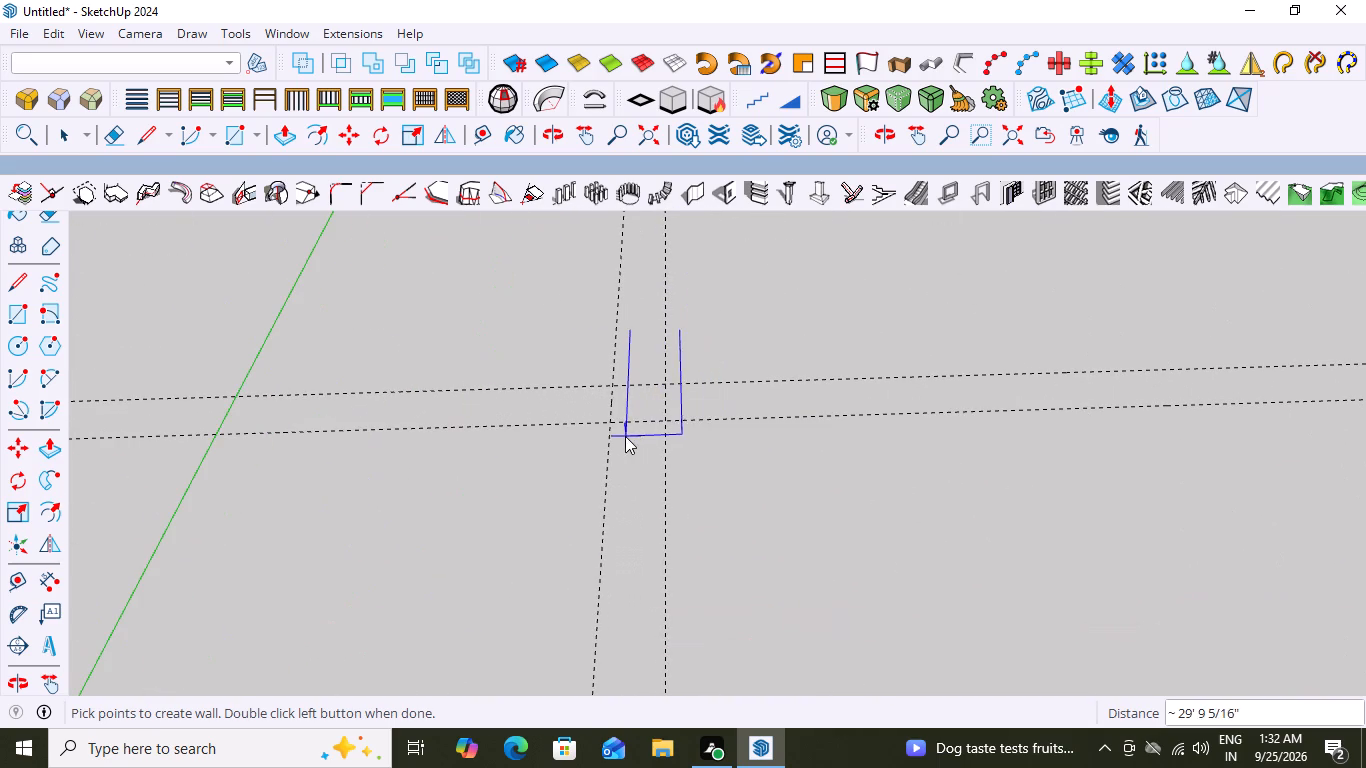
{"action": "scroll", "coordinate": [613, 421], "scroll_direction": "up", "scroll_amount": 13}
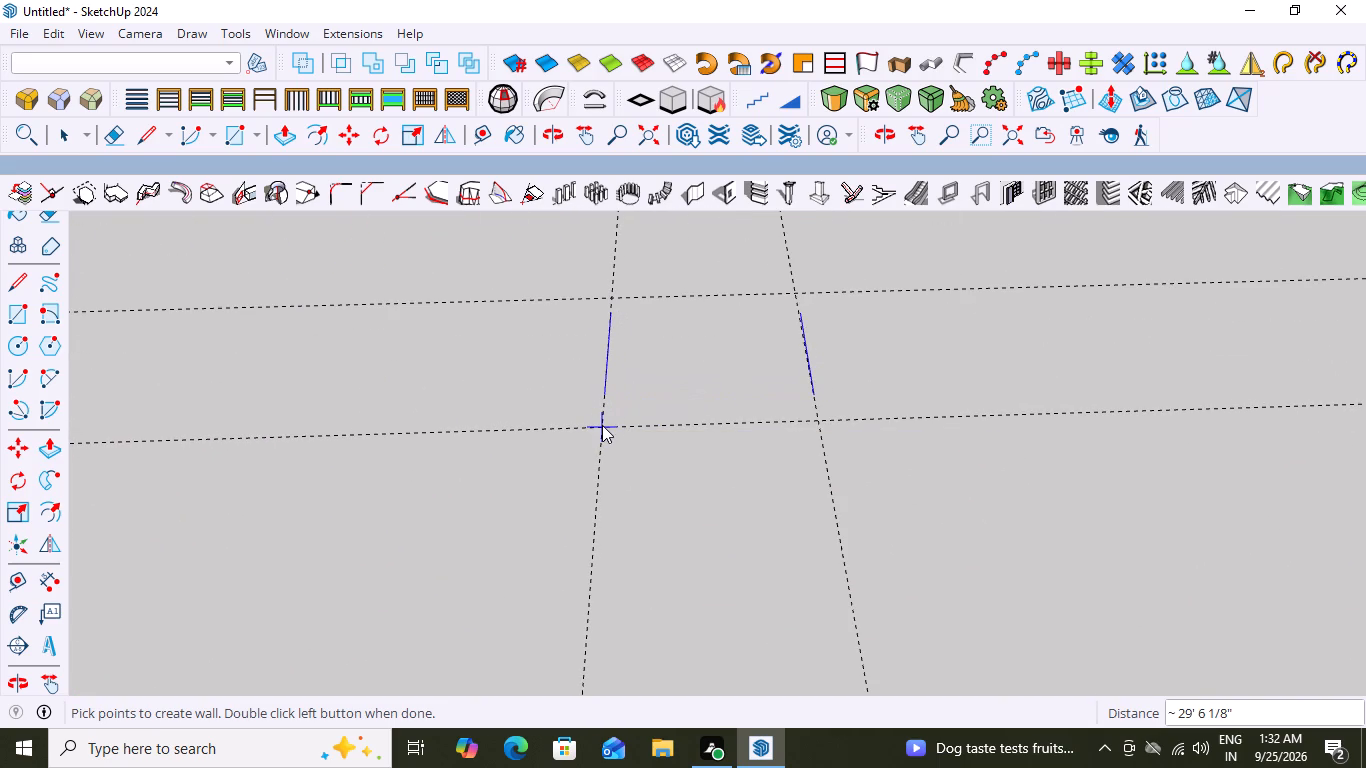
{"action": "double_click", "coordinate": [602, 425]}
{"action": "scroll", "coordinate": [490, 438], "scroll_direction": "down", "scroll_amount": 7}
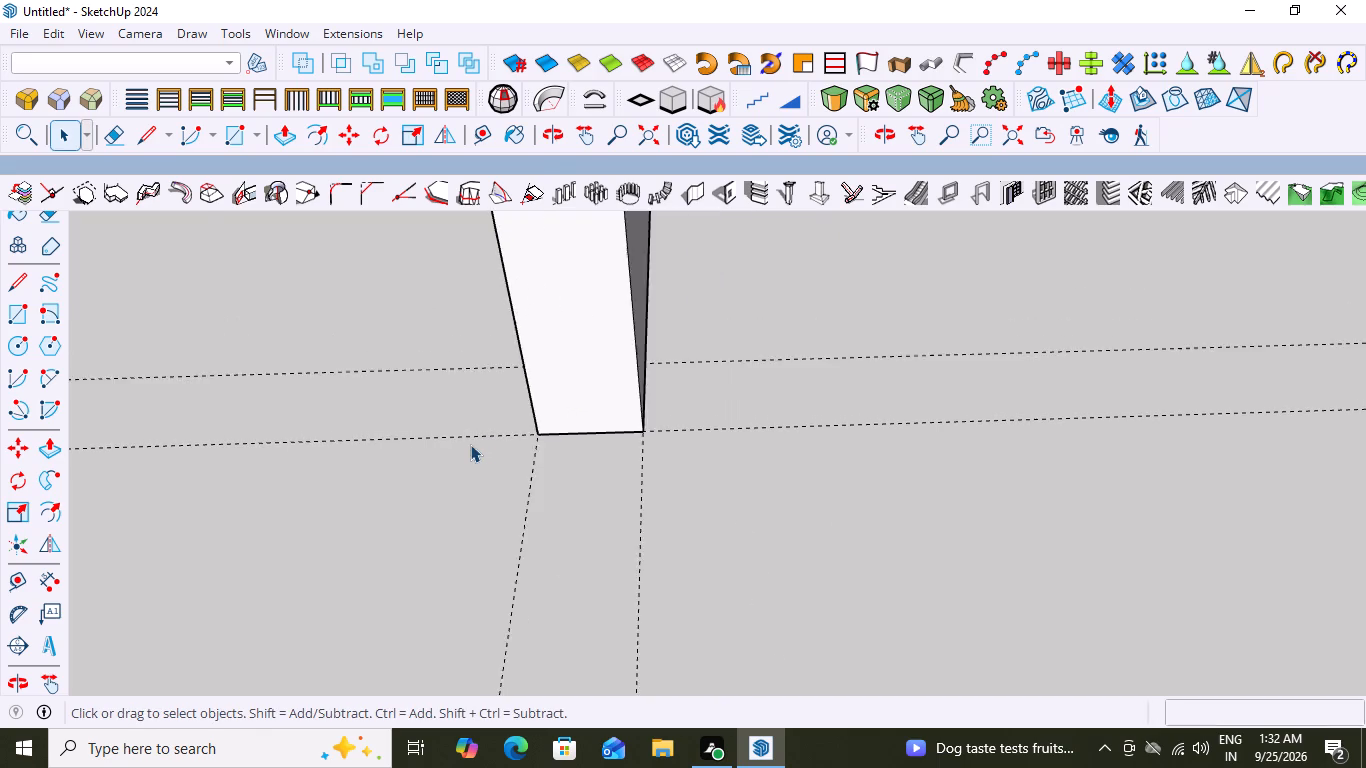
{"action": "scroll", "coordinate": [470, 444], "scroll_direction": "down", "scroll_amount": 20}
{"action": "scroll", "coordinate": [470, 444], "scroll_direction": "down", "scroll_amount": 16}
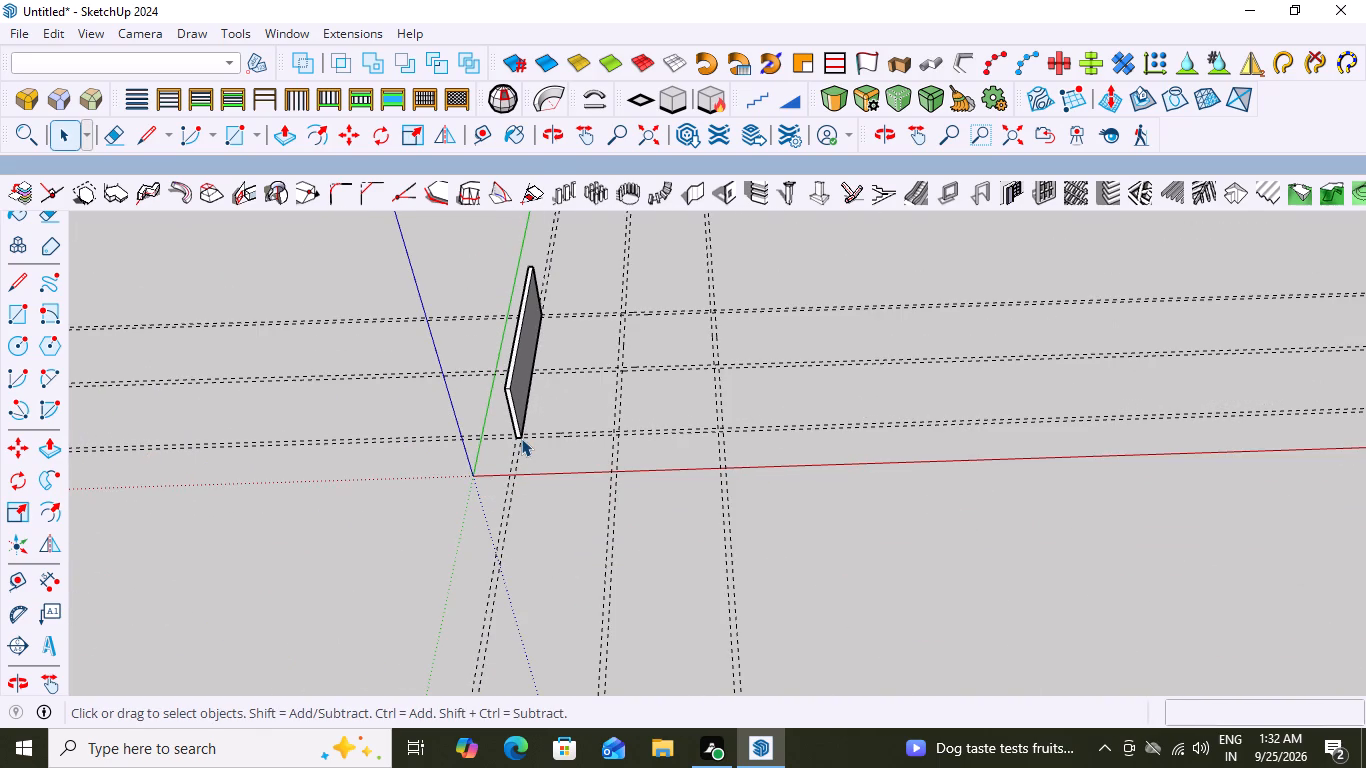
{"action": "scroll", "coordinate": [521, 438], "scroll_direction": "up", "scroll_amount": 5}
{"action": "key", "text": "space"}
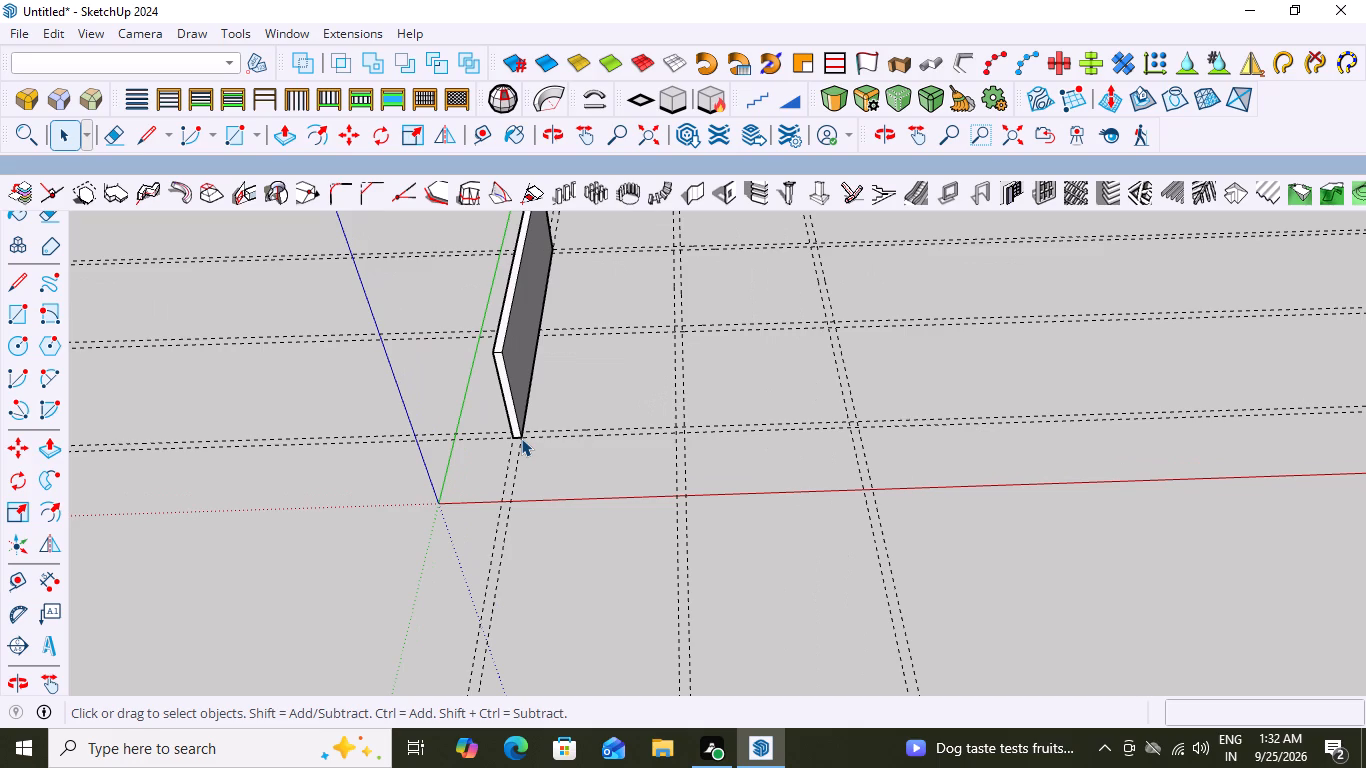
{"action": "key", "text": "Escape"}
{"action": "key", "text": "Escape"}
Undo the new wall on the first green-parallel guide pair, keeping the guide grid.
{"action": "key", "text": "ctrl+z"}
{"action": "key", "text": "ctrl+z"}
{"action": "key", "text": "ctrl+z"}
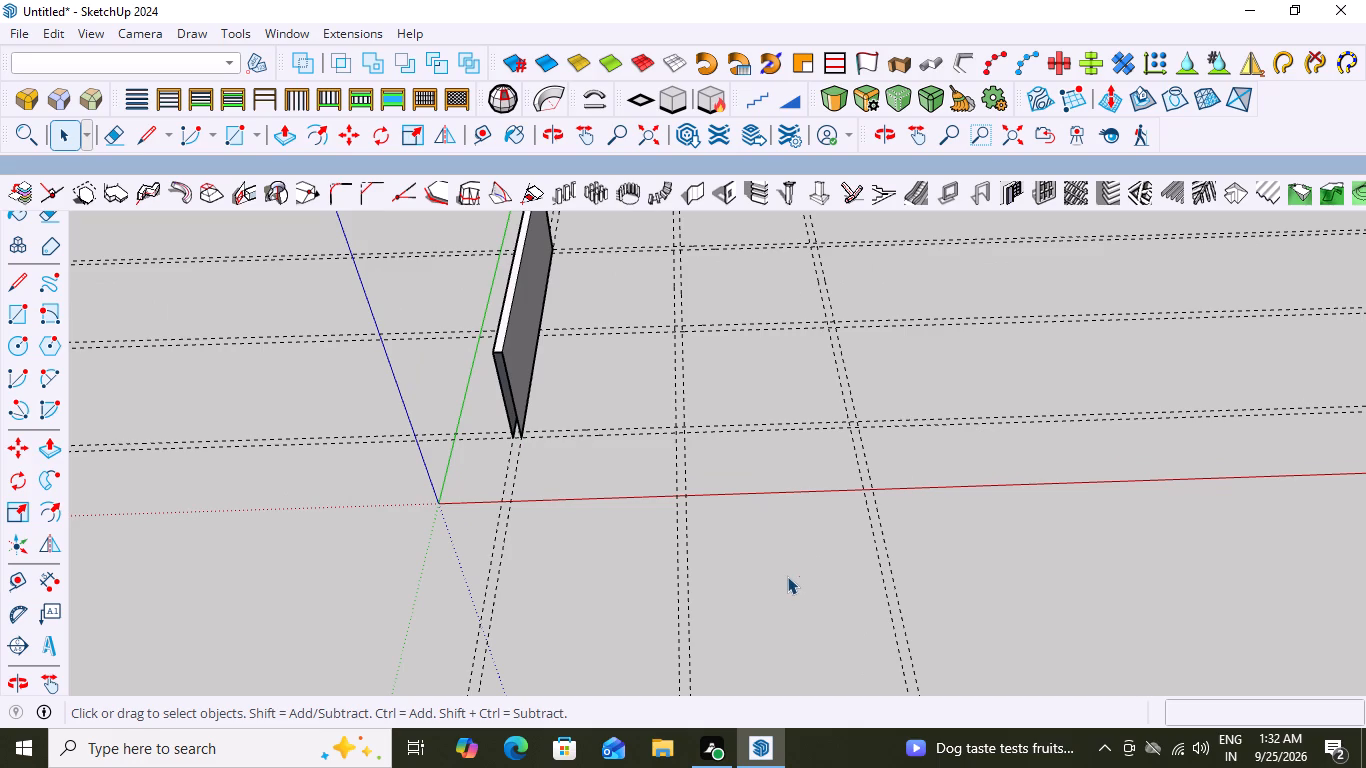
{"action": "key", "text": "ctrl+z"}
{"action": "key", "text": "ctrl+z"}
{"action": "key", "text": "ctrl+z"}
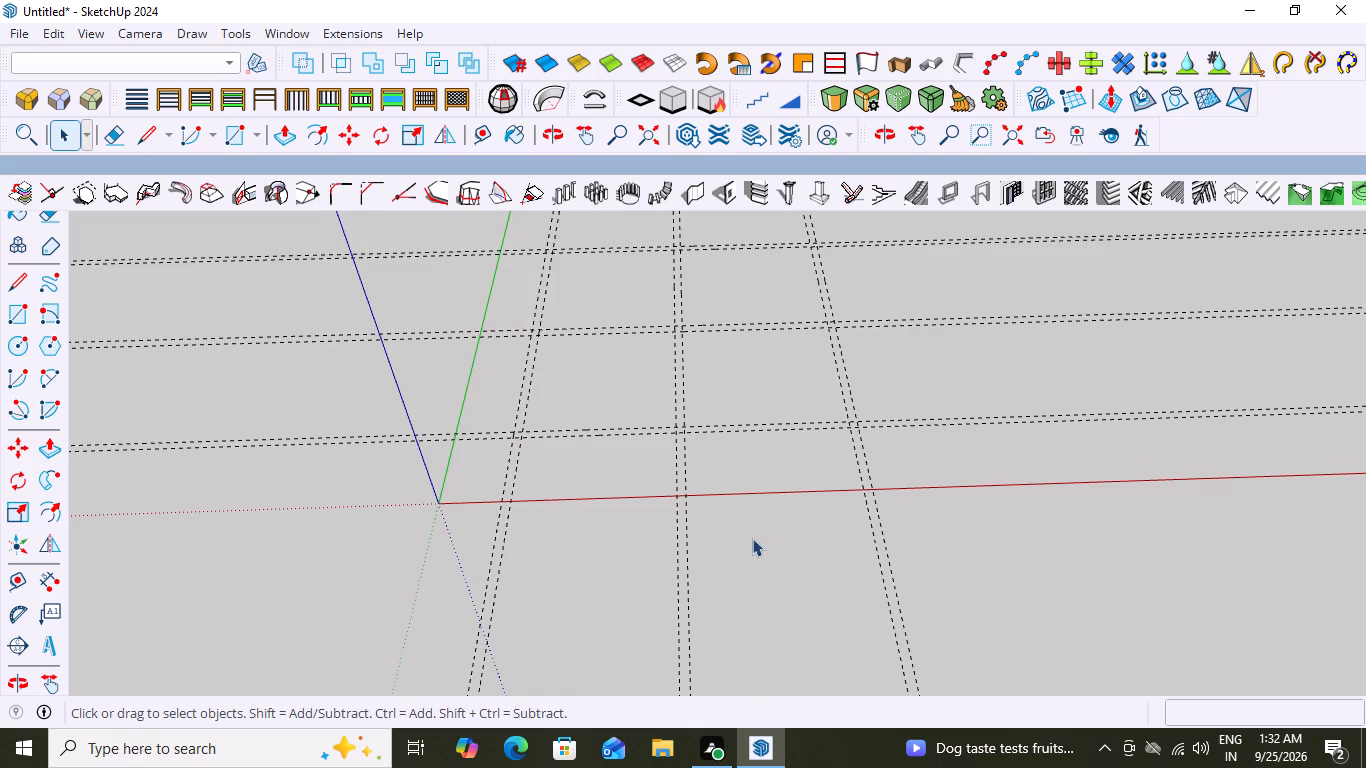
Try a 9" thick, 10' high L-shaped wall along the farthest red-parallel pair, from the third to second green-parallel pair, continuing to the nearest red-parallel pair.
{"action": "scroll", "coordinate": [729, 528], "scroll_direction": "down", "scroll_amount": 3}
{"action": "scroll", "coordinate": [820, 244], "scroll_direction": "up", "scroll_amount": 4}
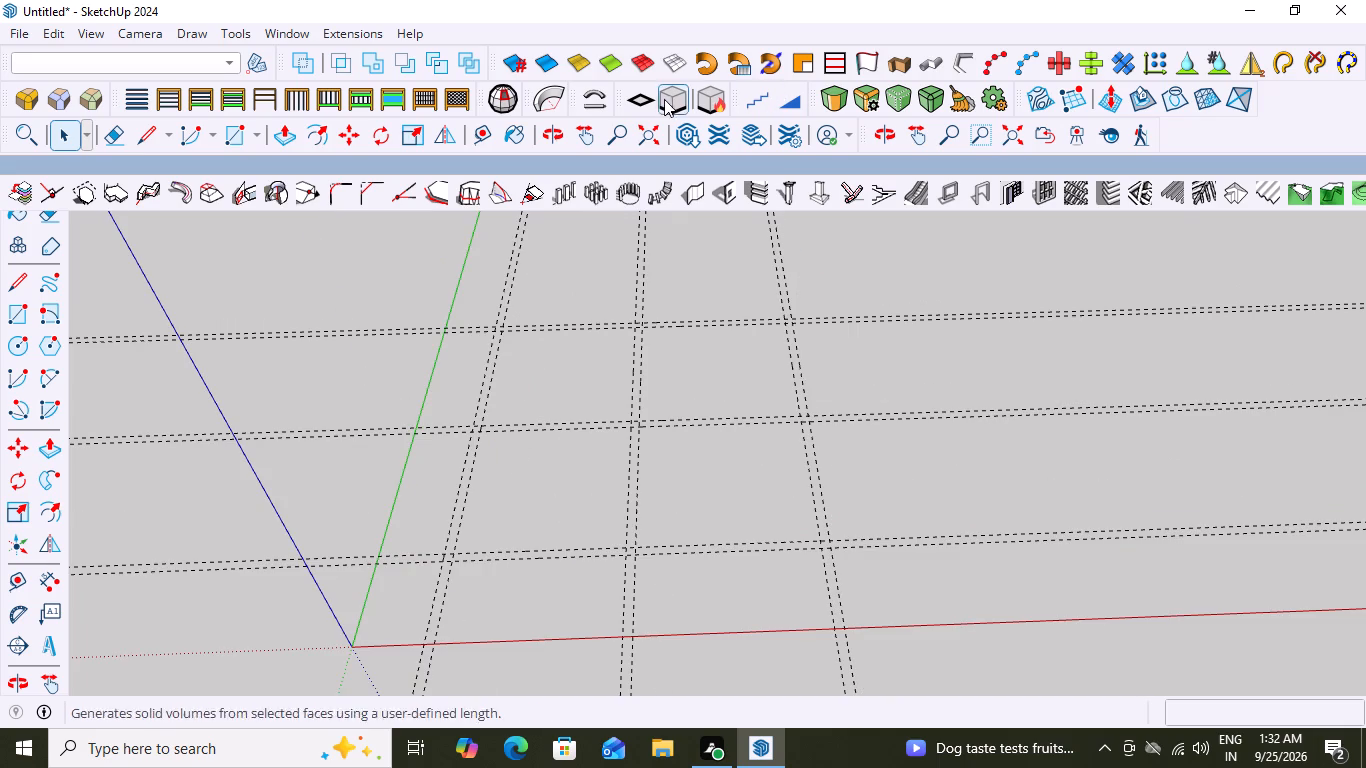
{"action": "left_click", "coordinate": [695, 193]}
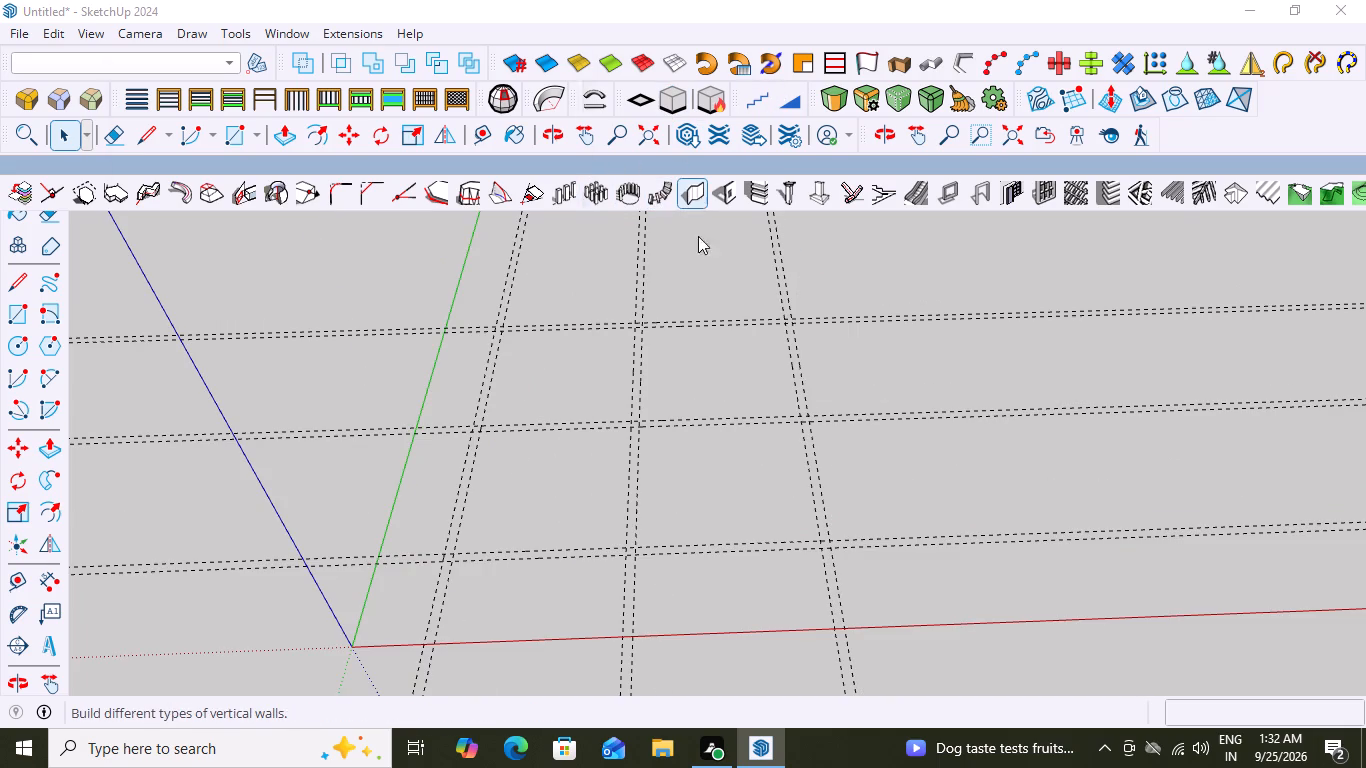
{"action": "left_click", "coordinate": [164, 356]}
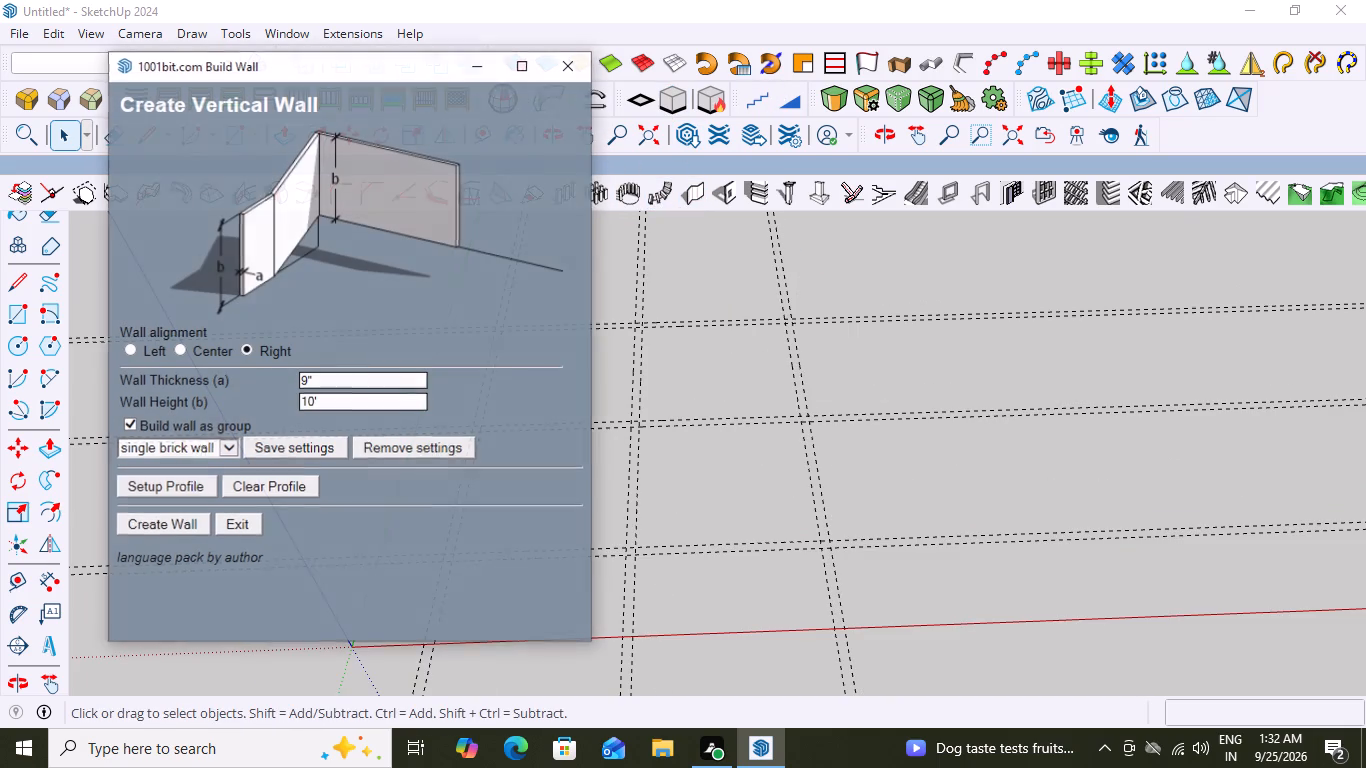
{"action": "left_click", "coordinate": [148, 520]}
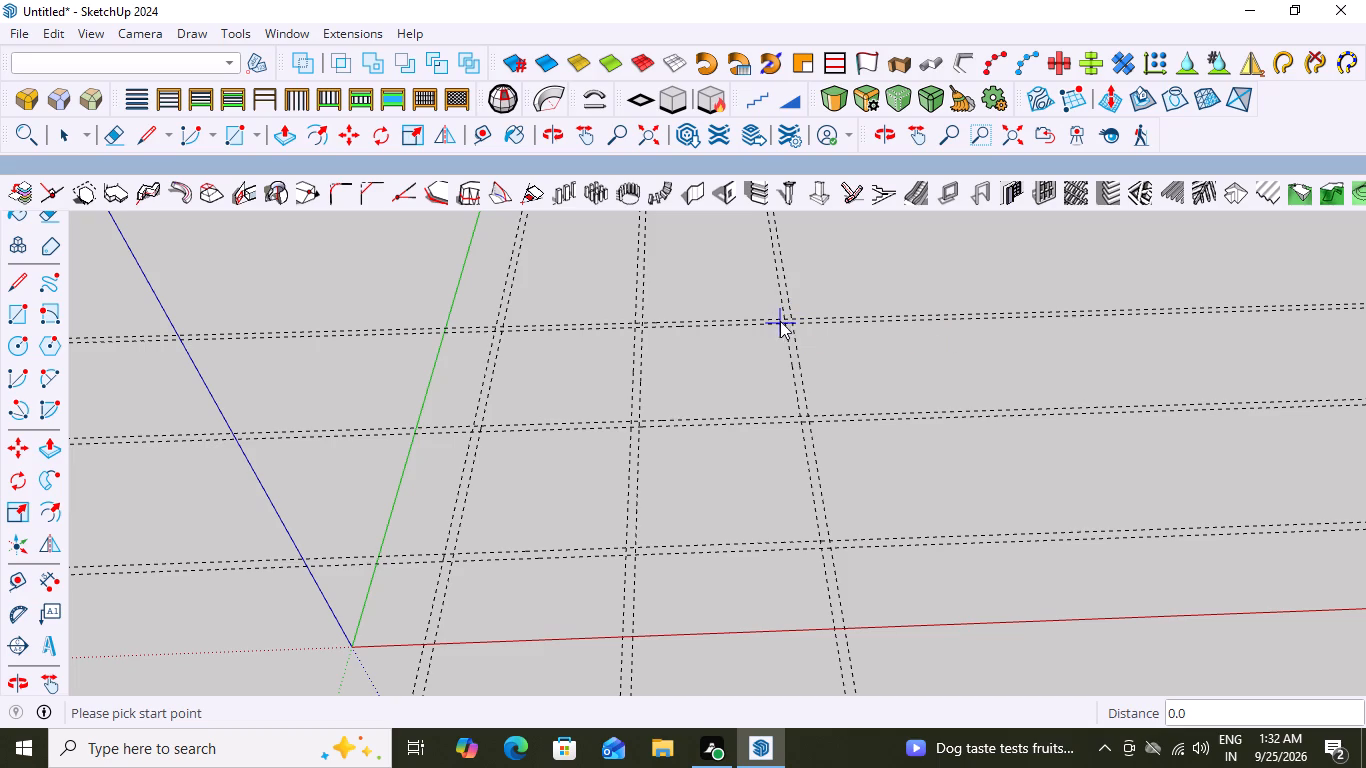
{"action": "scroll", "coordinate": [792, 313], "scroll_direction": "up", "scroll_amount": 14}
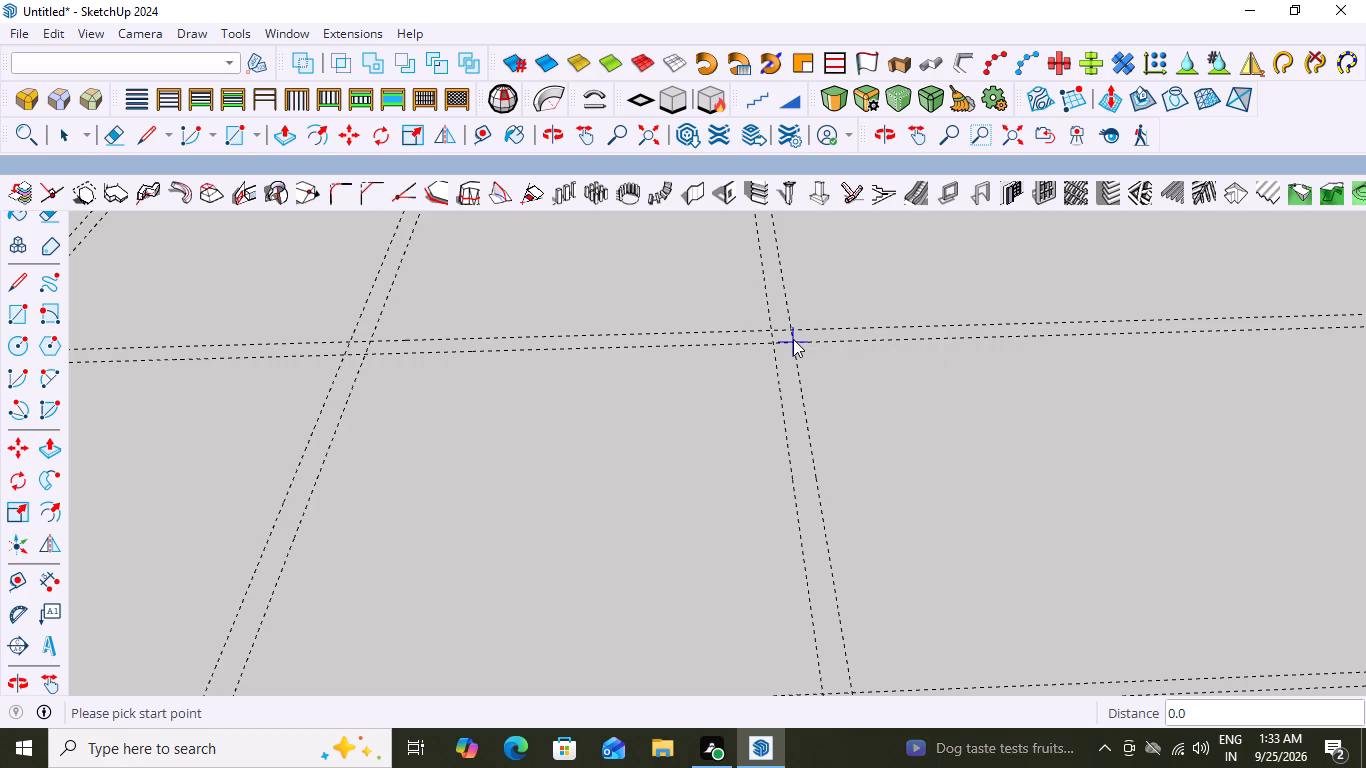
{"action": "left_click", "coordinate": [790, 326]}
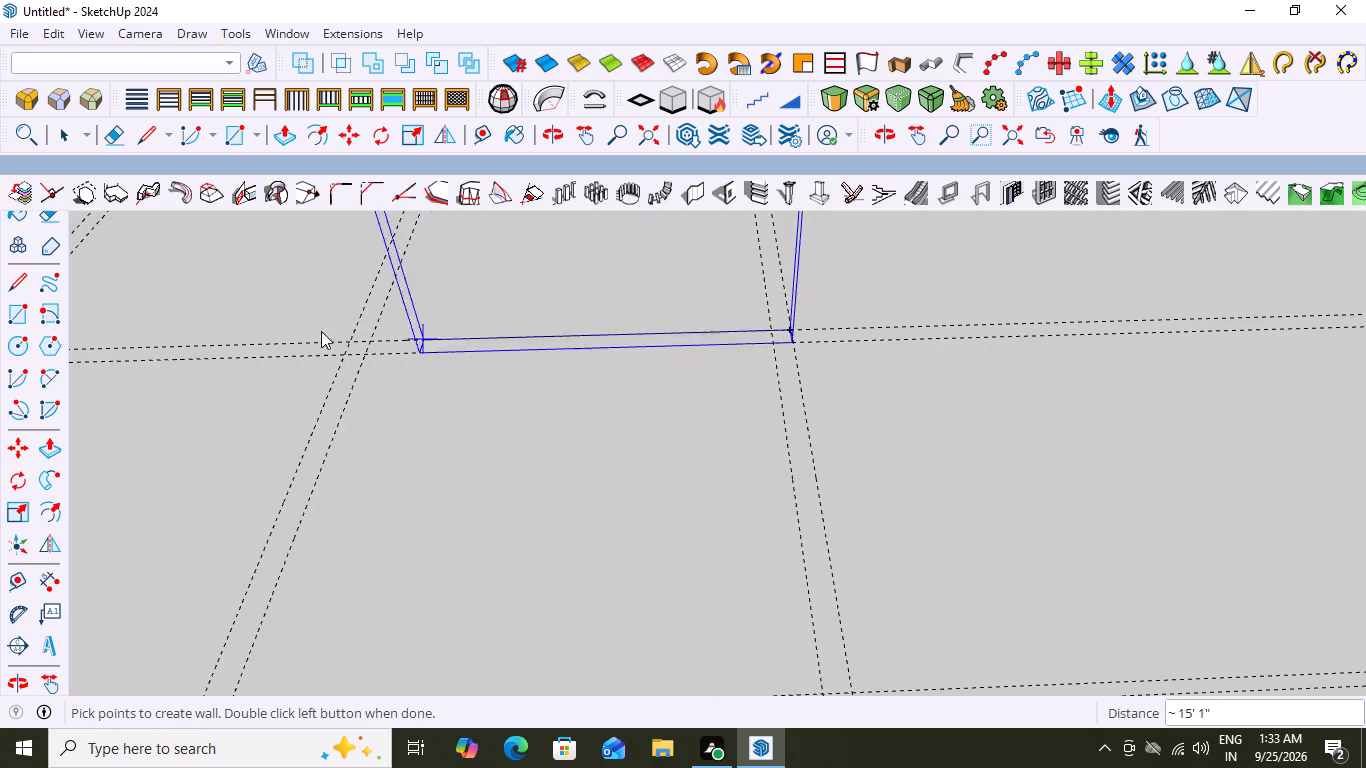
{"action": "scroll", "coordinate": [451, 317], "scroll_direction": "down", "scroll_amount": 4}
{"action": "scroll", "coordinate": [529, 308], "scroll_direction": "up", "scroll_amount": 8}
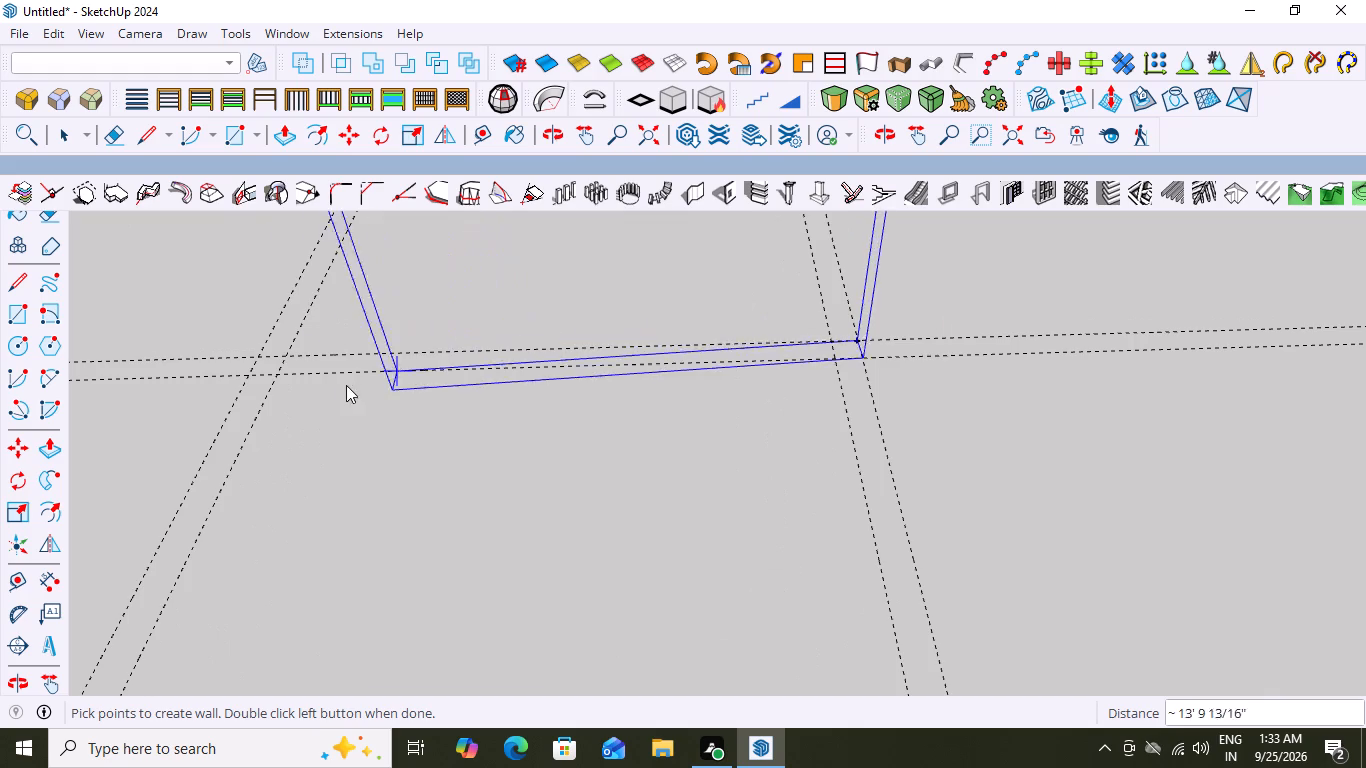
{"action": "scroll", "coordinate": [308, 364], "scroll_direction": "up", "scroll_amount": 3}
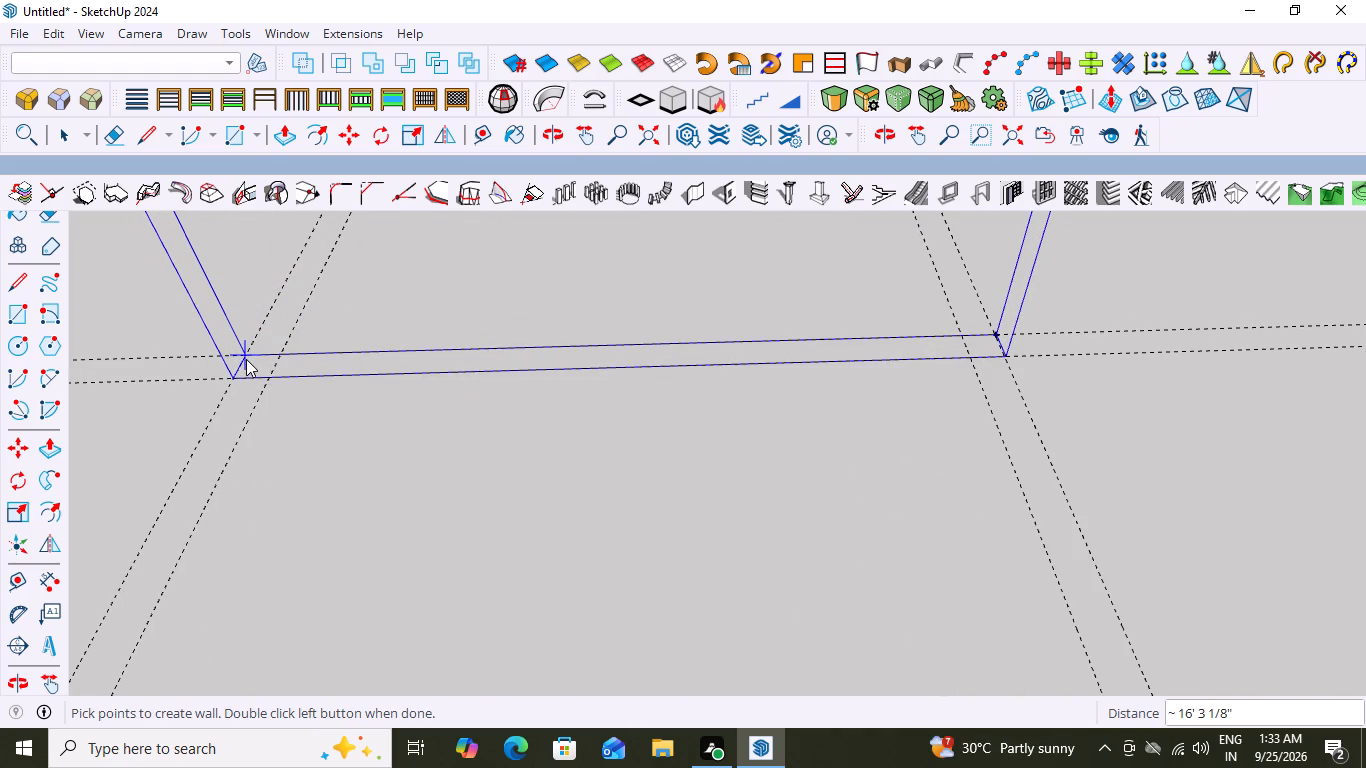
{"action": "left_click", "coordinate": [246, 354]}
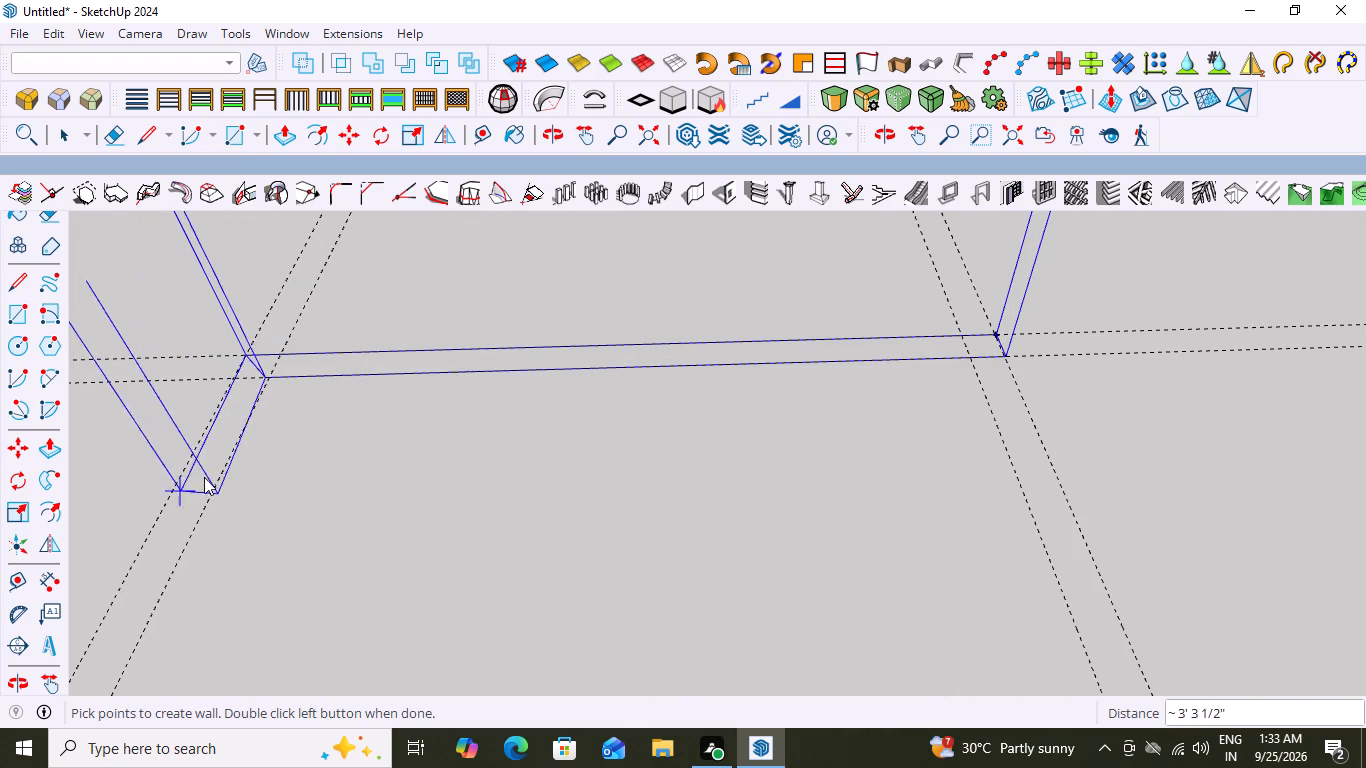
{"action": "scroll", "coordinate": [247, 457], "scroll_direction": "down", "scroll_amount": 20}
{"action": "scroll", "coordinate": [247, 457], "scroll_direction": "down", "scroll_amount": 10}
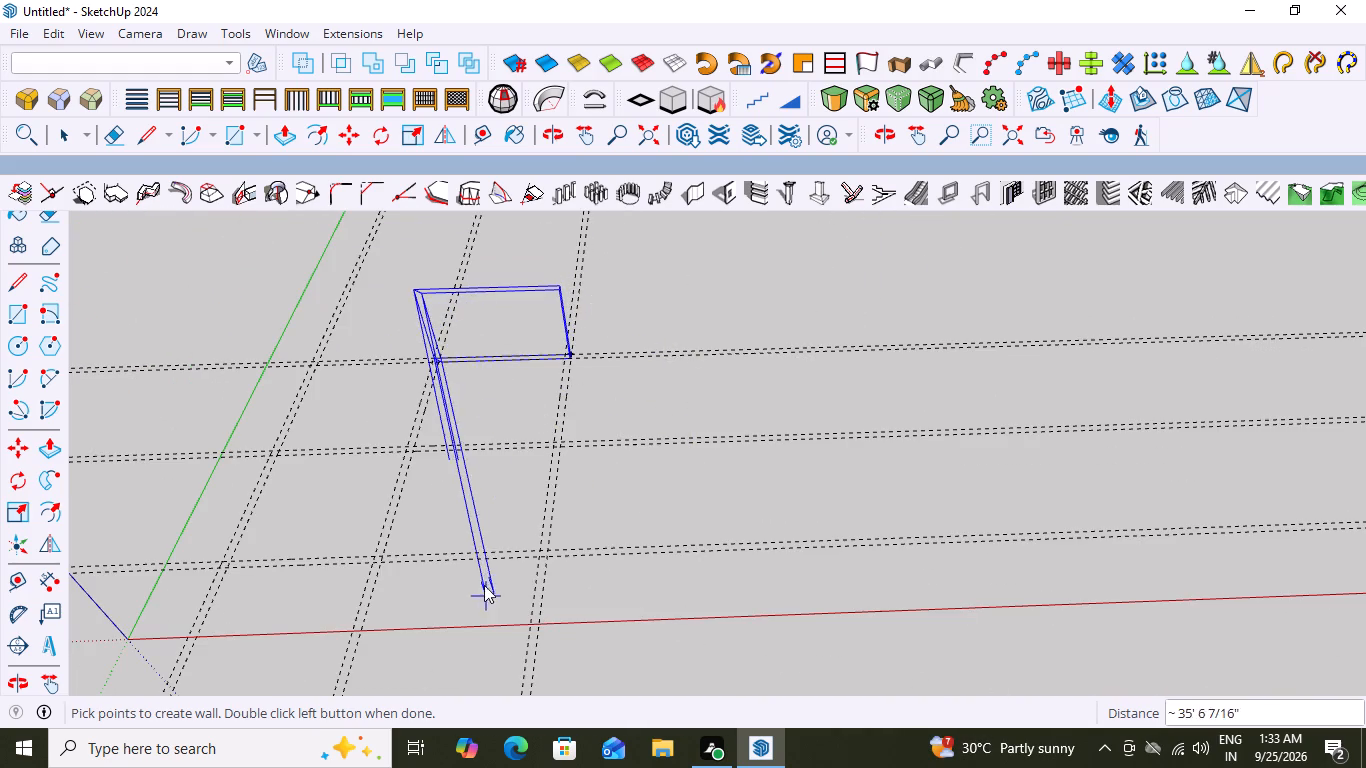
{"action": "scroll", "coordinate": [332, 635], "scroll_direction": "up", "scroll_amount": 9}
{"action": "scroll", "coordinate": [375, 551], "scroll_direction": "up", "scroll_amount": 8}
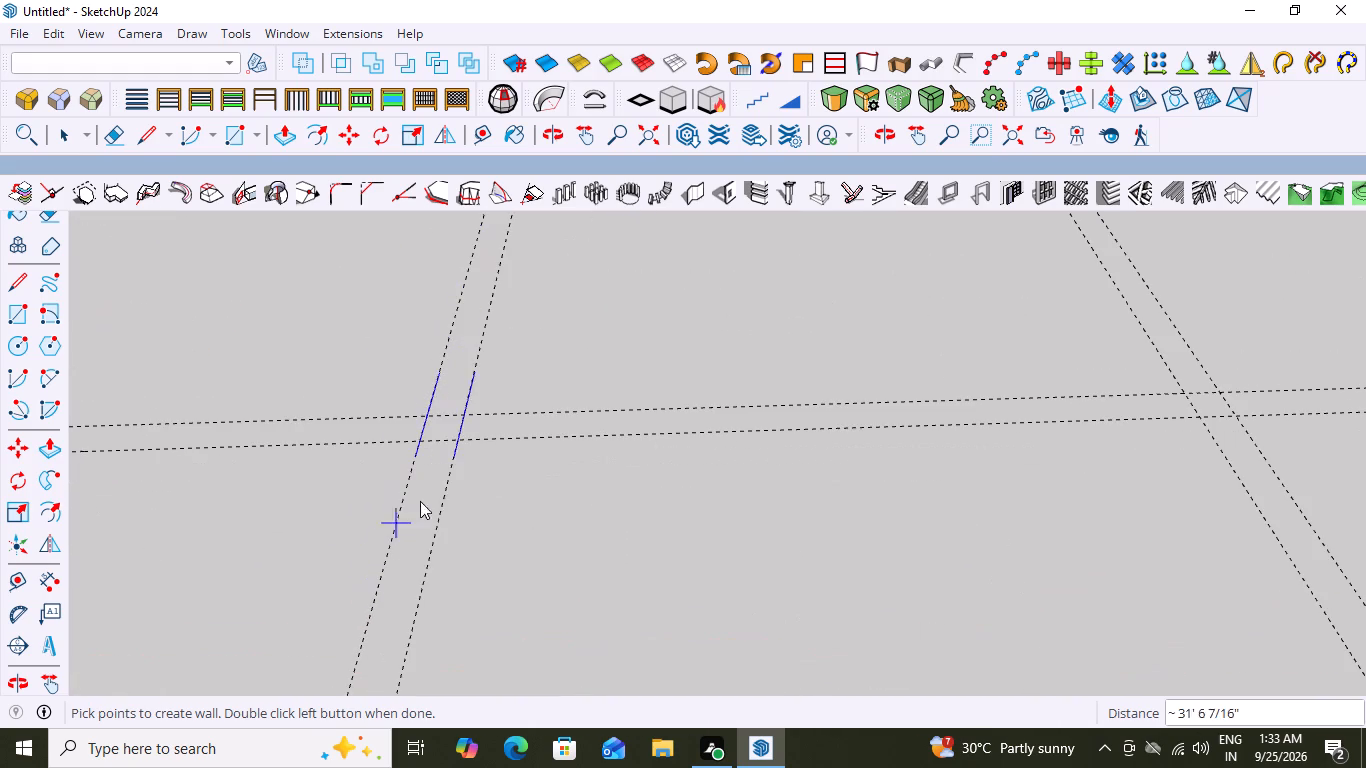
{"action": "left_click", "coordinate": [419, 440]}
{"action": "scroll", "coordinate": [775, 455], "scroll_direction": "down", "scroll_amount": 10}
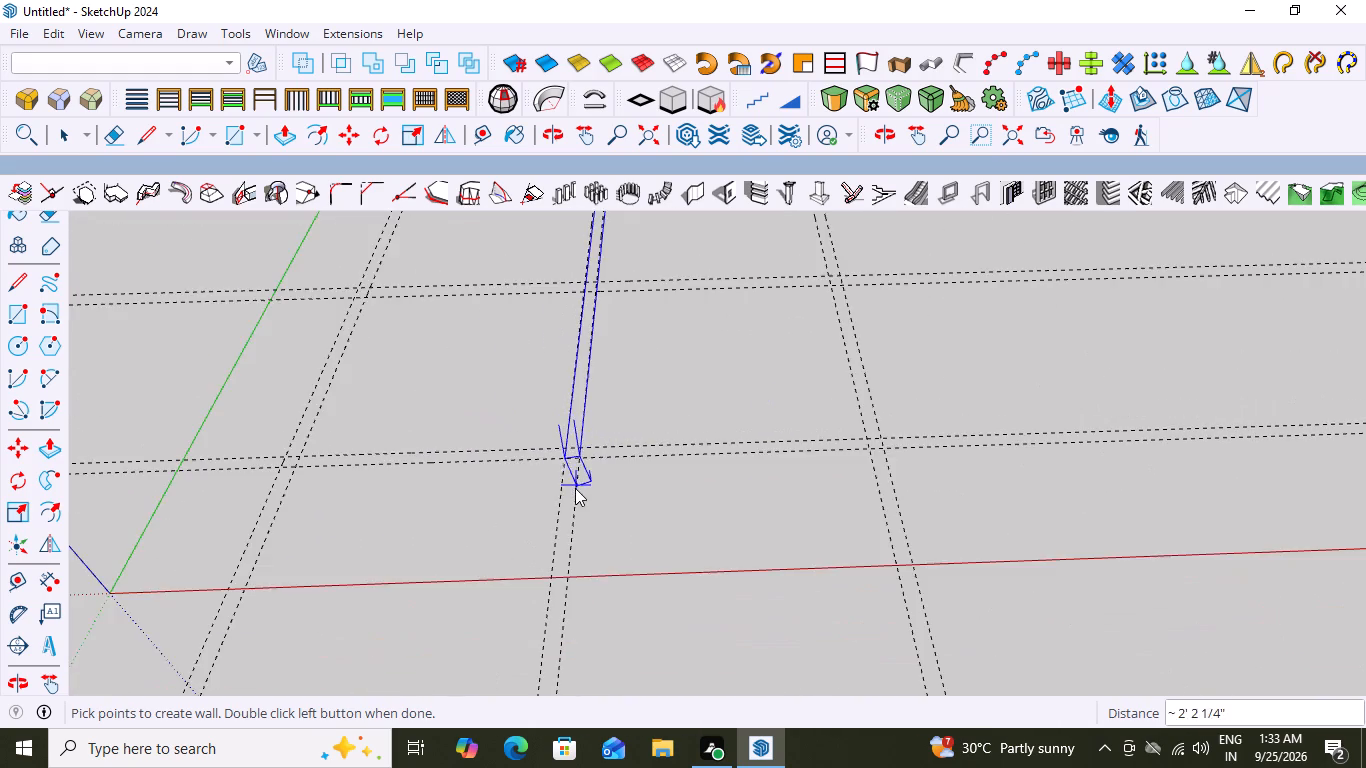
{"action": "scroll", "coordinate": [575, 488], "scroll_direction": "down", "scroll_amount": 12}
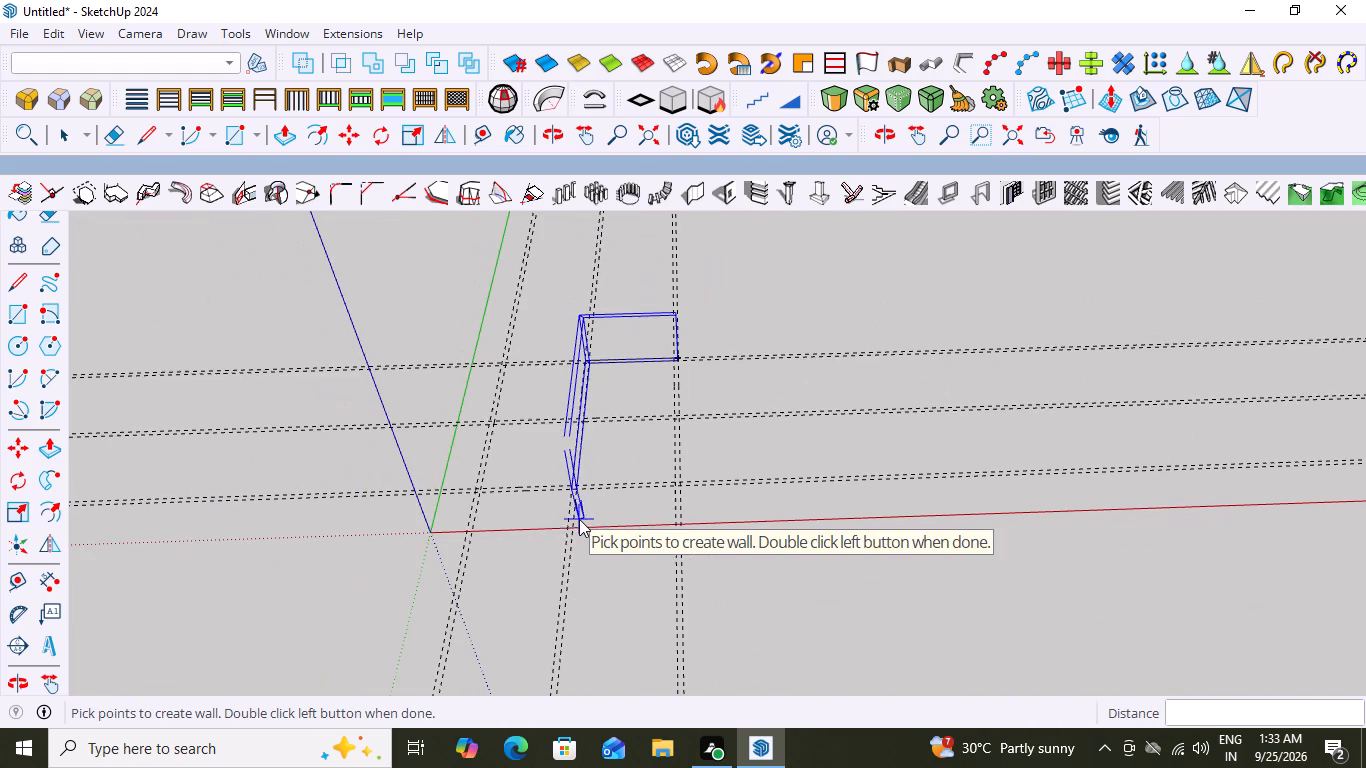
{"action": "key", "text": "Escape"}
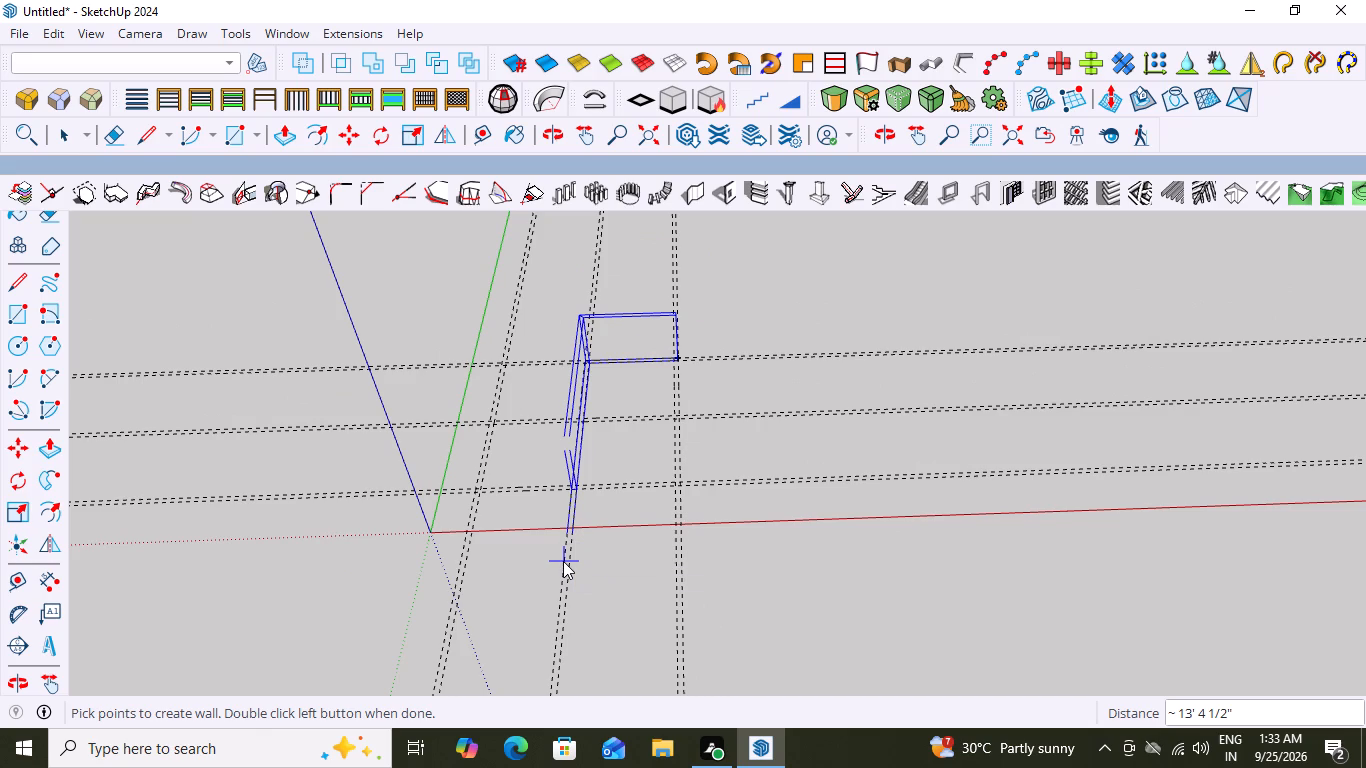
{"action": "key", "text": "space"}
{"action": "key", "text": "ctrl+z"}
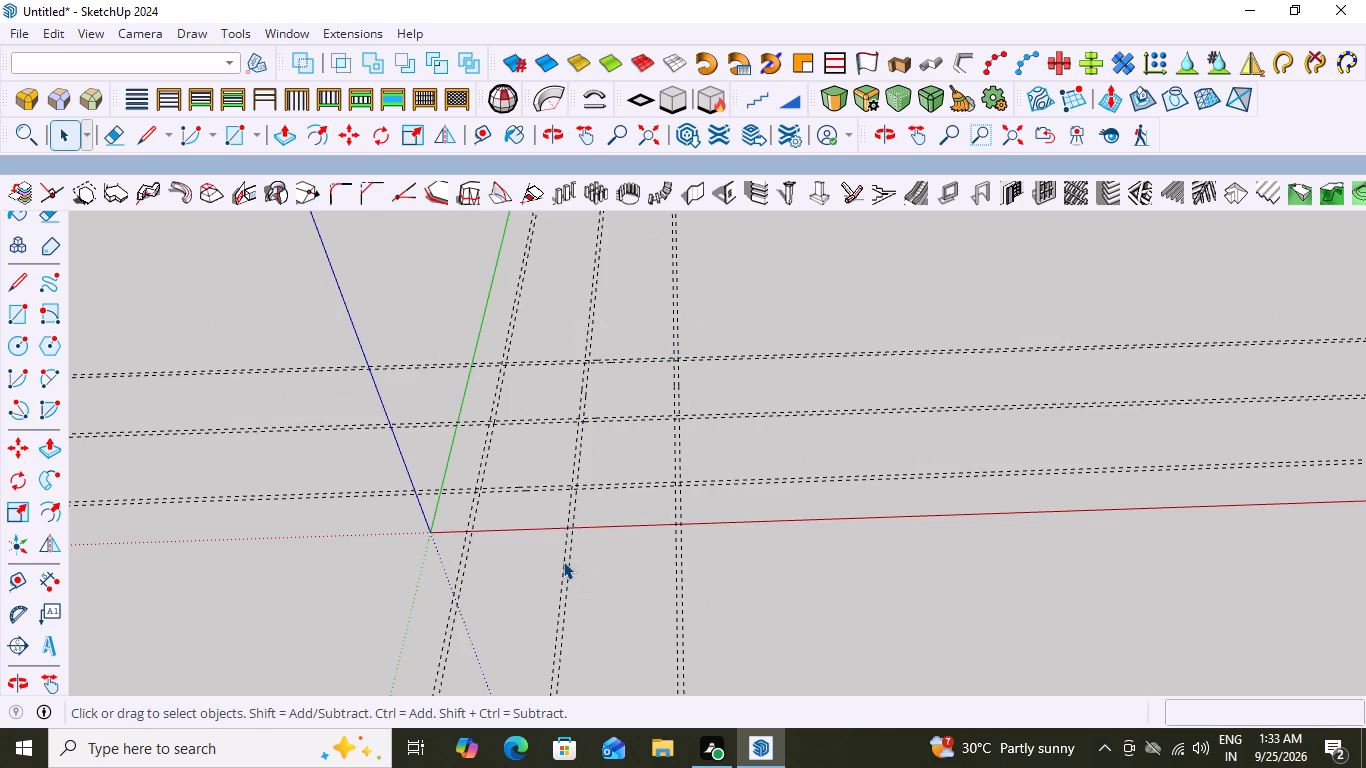
Start a right-aligned 1001bit wall, 9" thick and 10' high, running about 30' 8" along the farthest red-parallel pair from the third to first green-parallel pair.
{"action": "scroll", "coordinate": [839, 547], "scroll_direction": "down", "scroll_amount": 5}
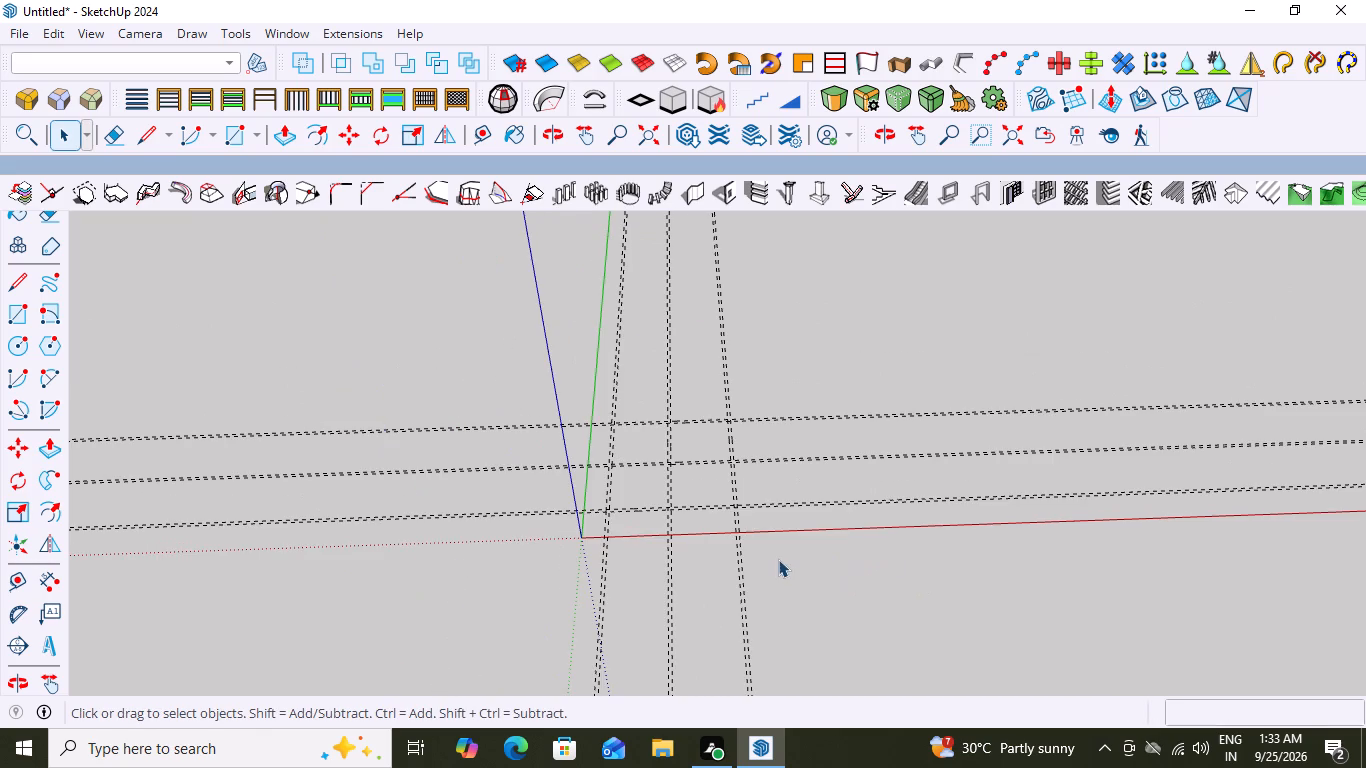
{"action": "scroll", "coordinate": [650, 387], "scroll_direction": "up", "scroll_amount": 4}
{"action": "scroll", "coordinate": [675, 487], "scroll_direction": "up", "scroll_amount": 4}
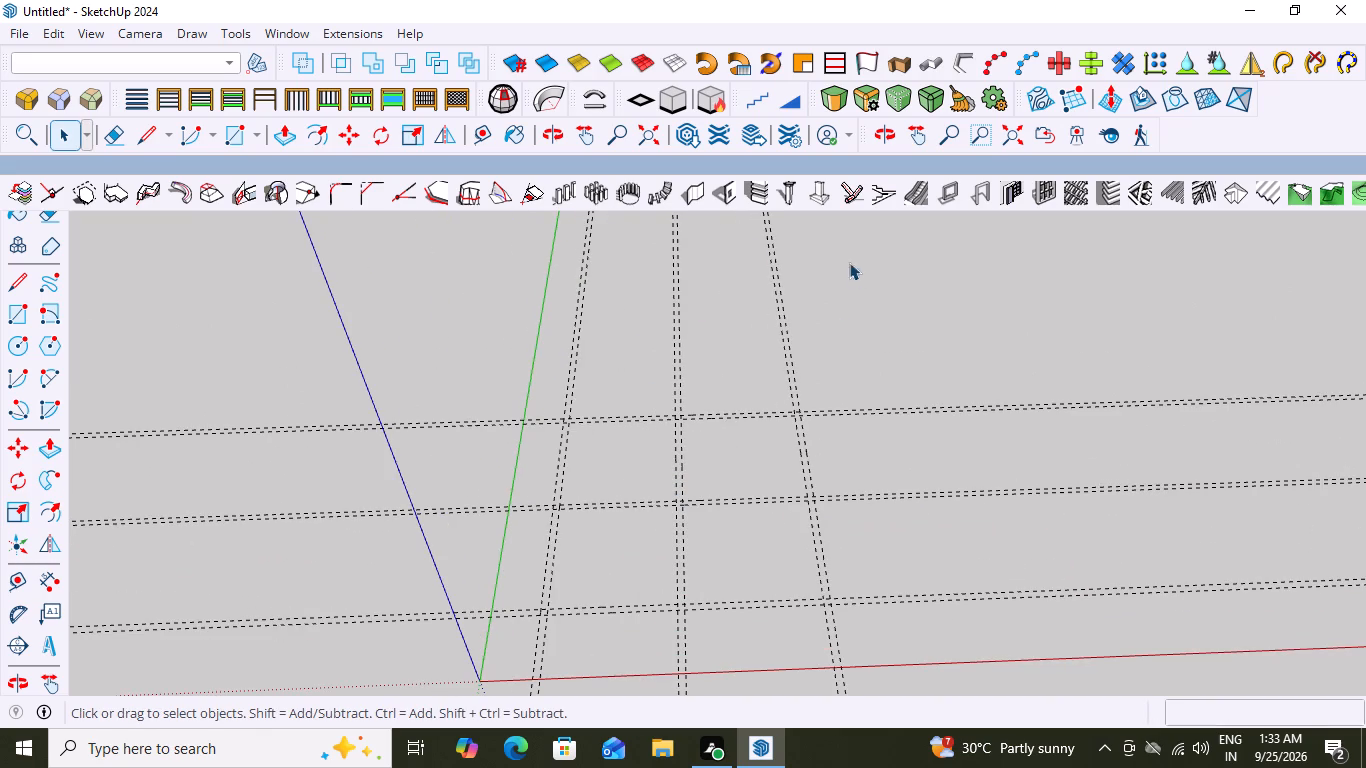
{"action": "left_click", "coordinate": [690, 195]}
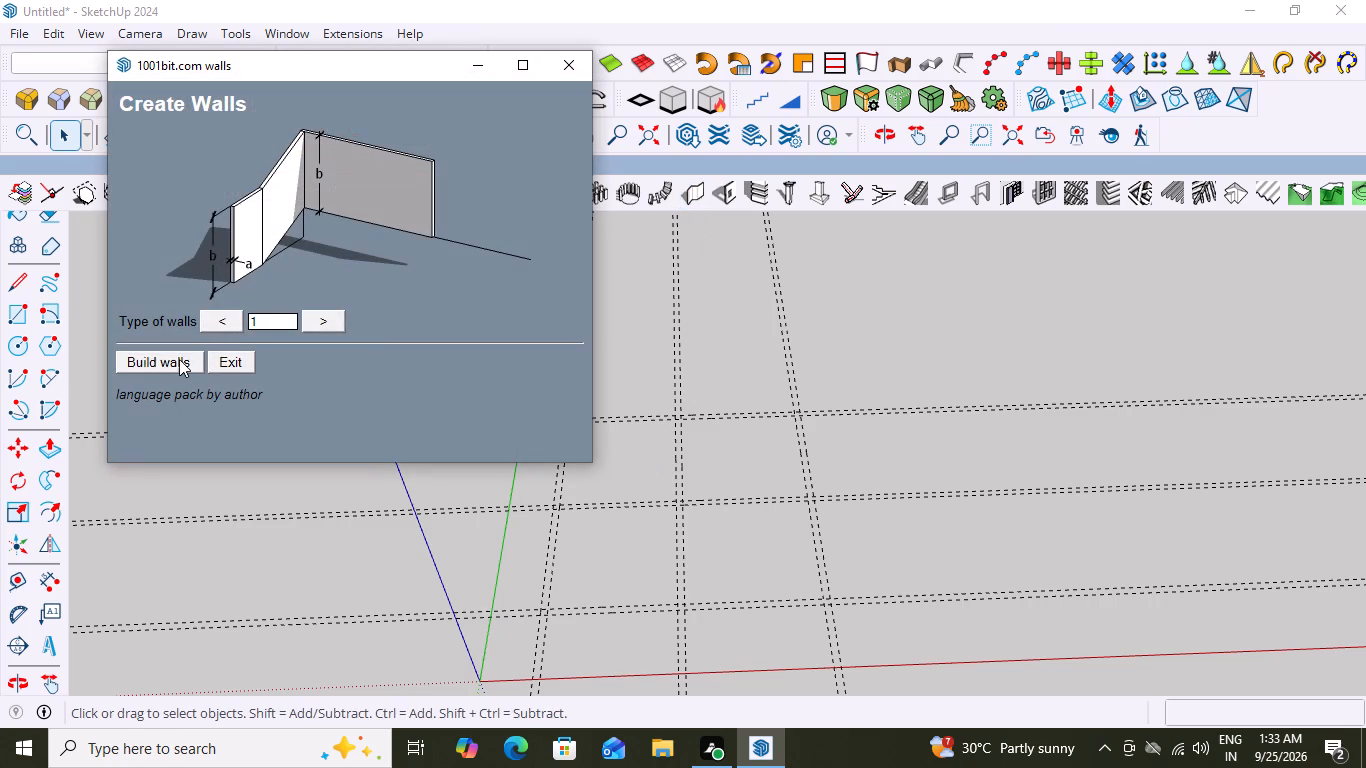
{"action": "left_click", "coordinate": [177, 359]}
{"action": "left_click", "coordinate": [188, 527]}
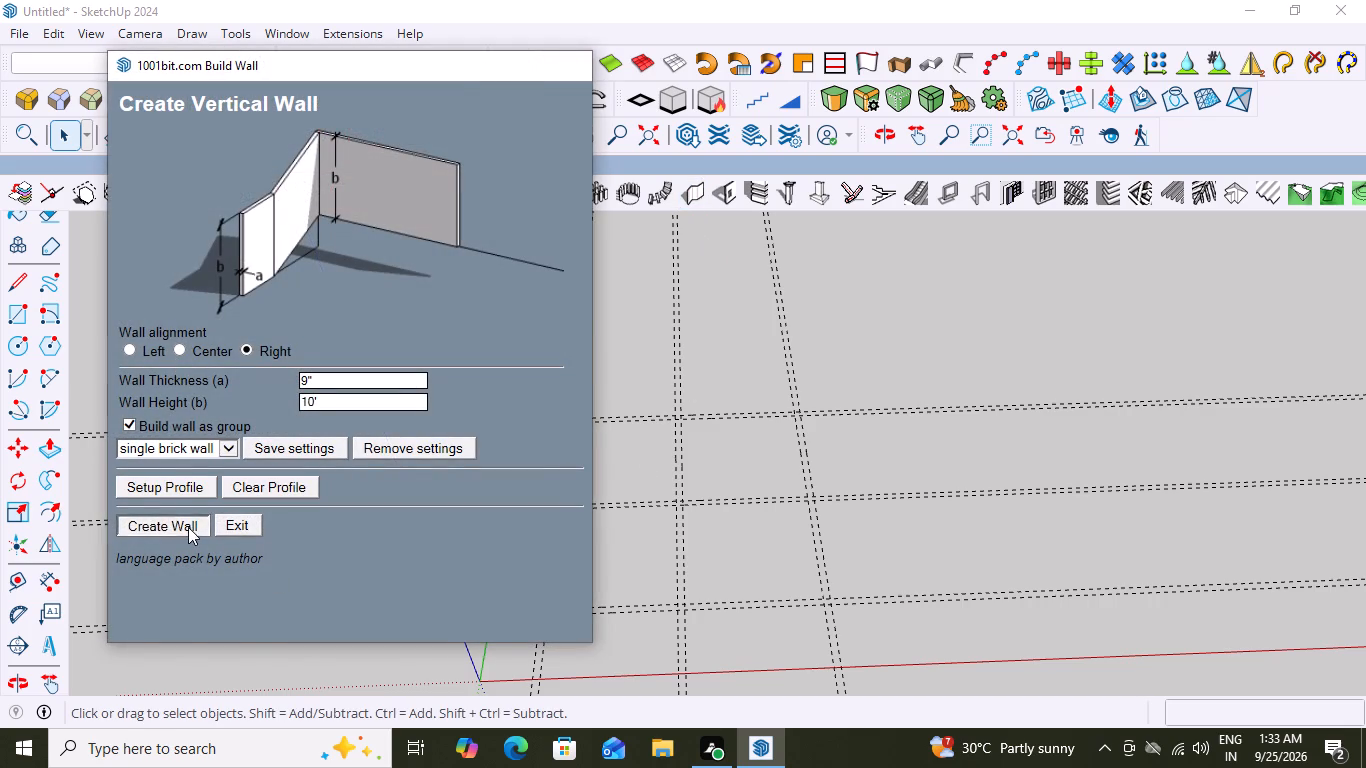
{"action": "scroll", "coordinate": [808, 400], "scroll_direction": "up", "scroll_amount": 7}
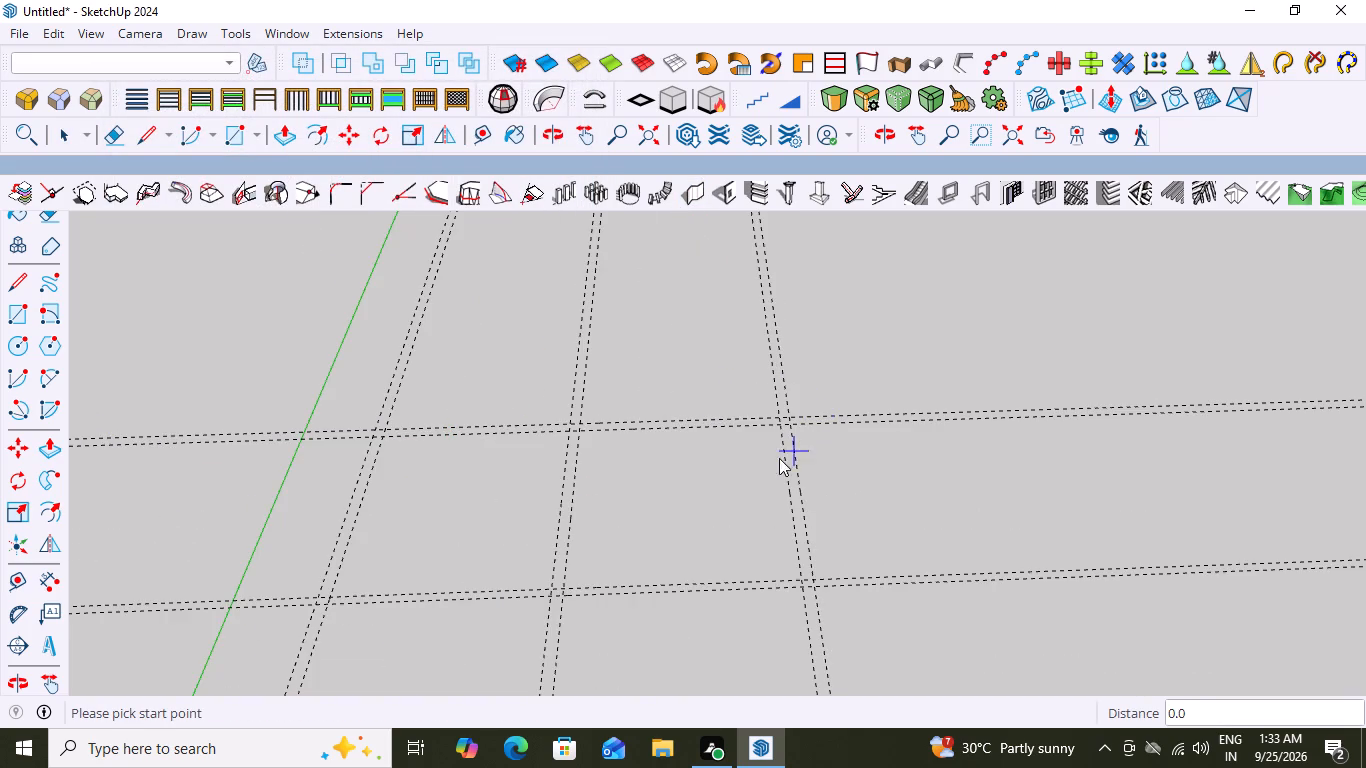
{"action": "scroll", "coordinate": [687, 463], "scroll_direction": "up", "scroll_amount": 4}
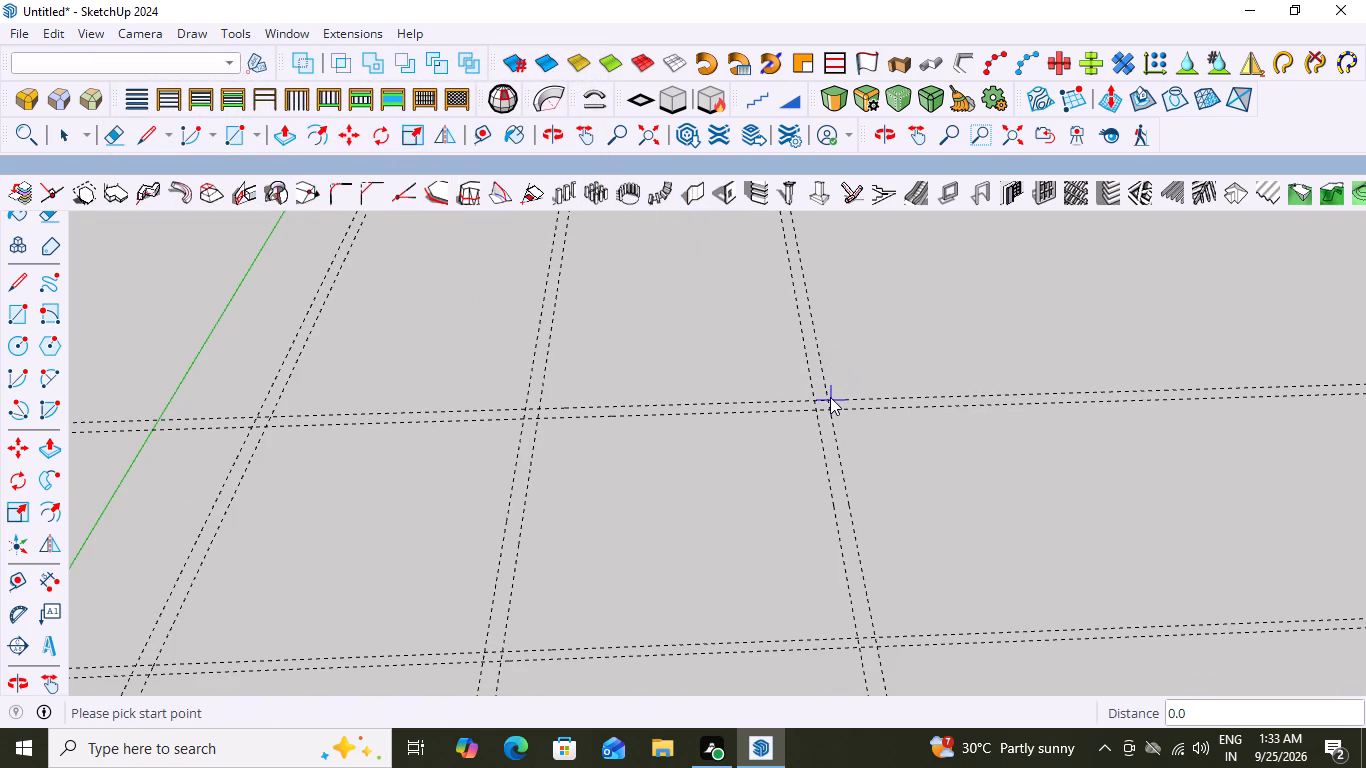
{"action": "left_click", "coordinate": [829, 398]}
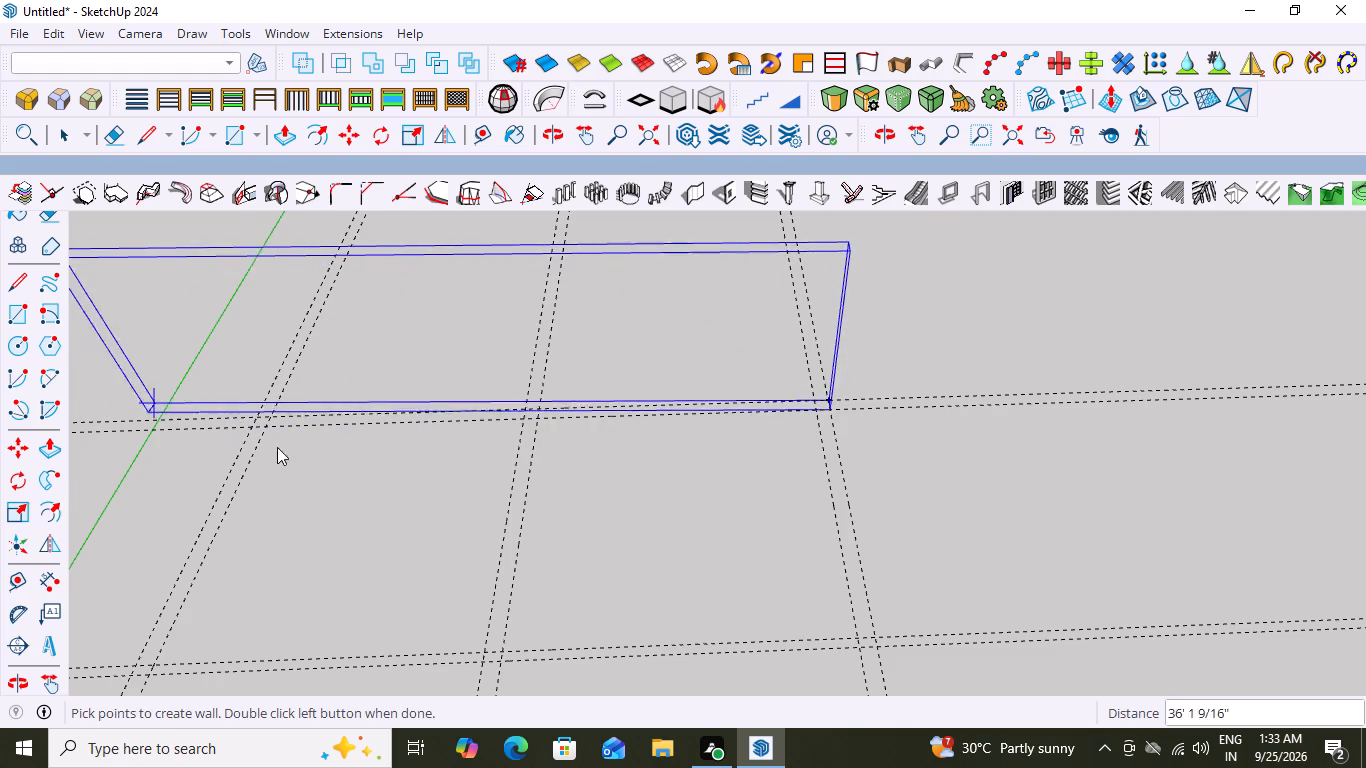
{"action": "scroll", "coordinate": [286, 448], "scroll_direction": "up", "scroll_amount": 4}
{"action": "scroll", "coordinate": [214, 398], "scroll_direction": "up", "scroll_amount": 4}
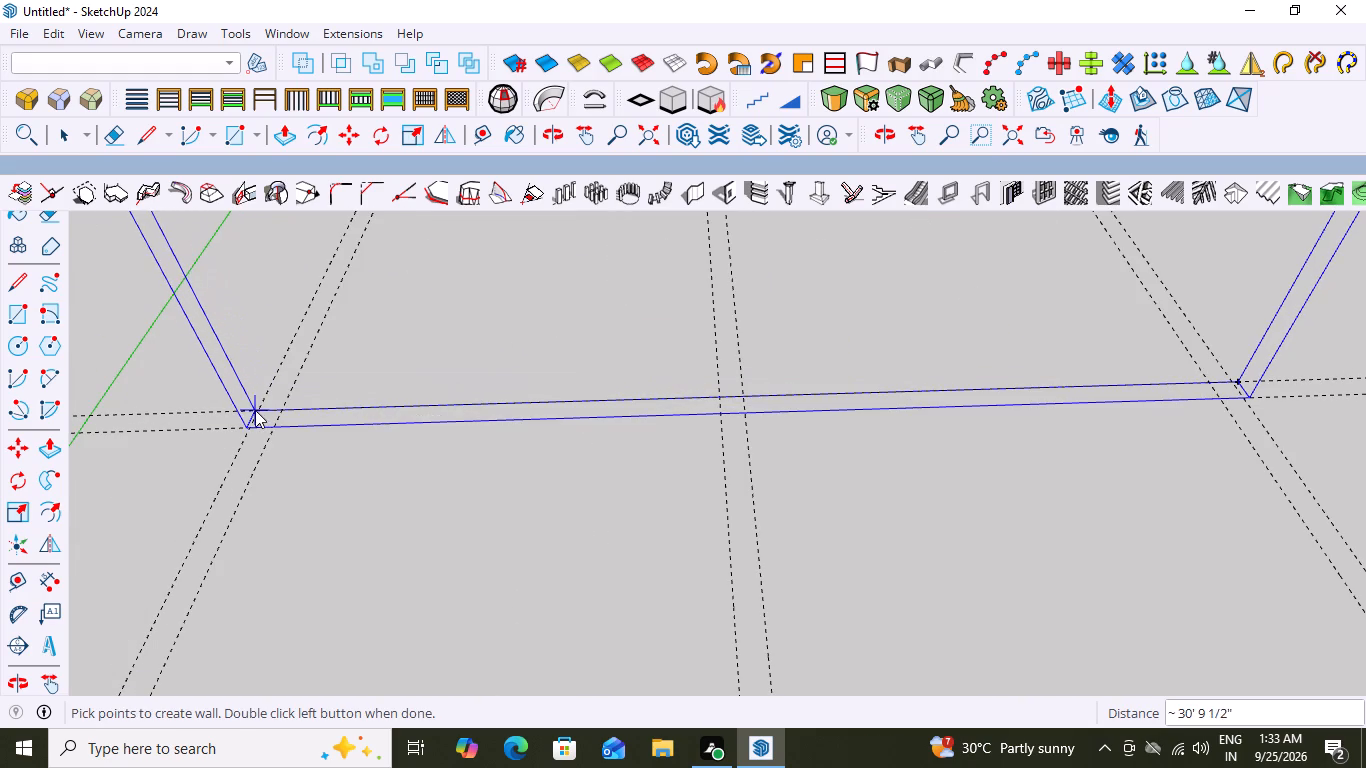
{"action": "scroll", "coordinate": [258, 410], "scroll_direction": "up", "scroll_amount": 9}
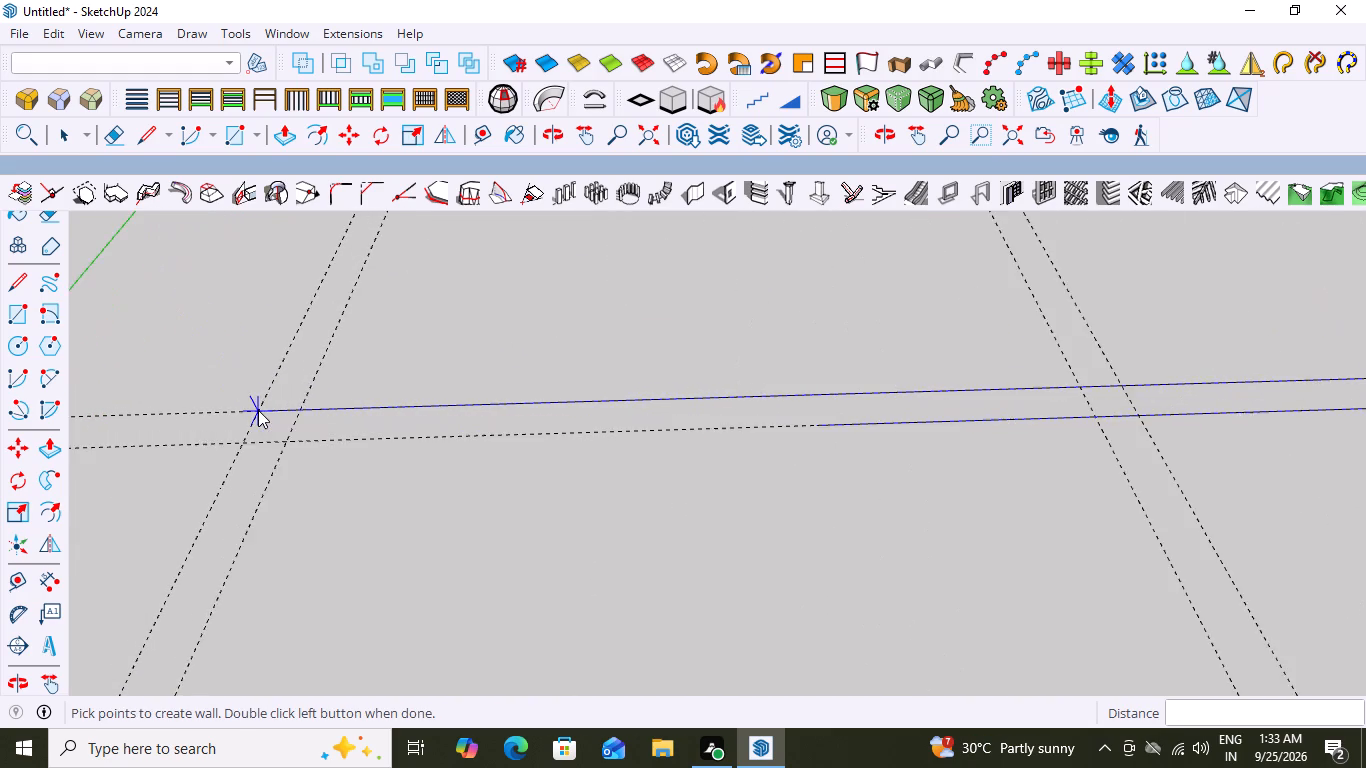
{"action": "scroll", "coordinate": [258, 410], "scroll_direction": "up", "scroll_amount": 4}
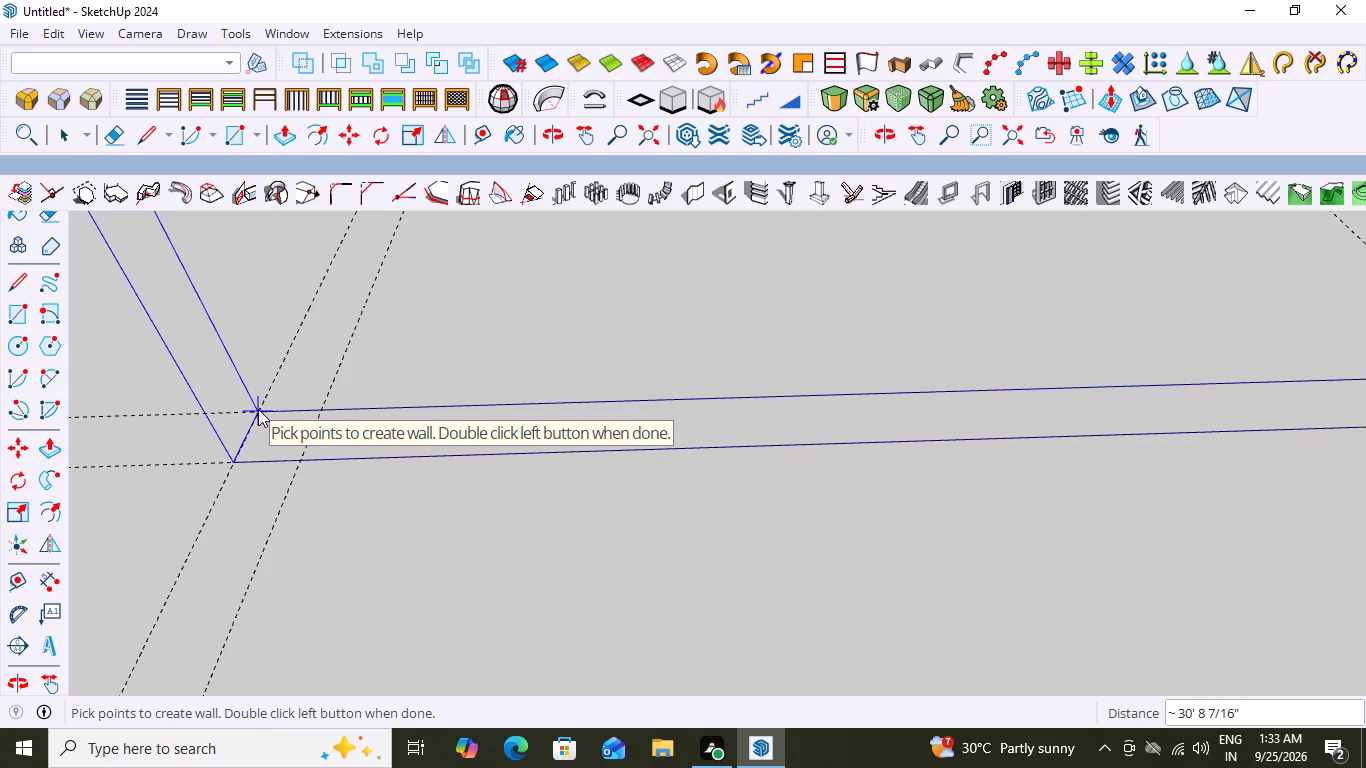
{"action": "left_click", "coordinate": [259, 409]}
Continue the wall path down the first green-parallel pair to the nearest red-parallel pair, turning about 15' 6" along it to the second green-parallel pair.
{"action": "scroll", "coordinate": [330, 441], "scroll_direction": "down", "scroll_amount": 20}
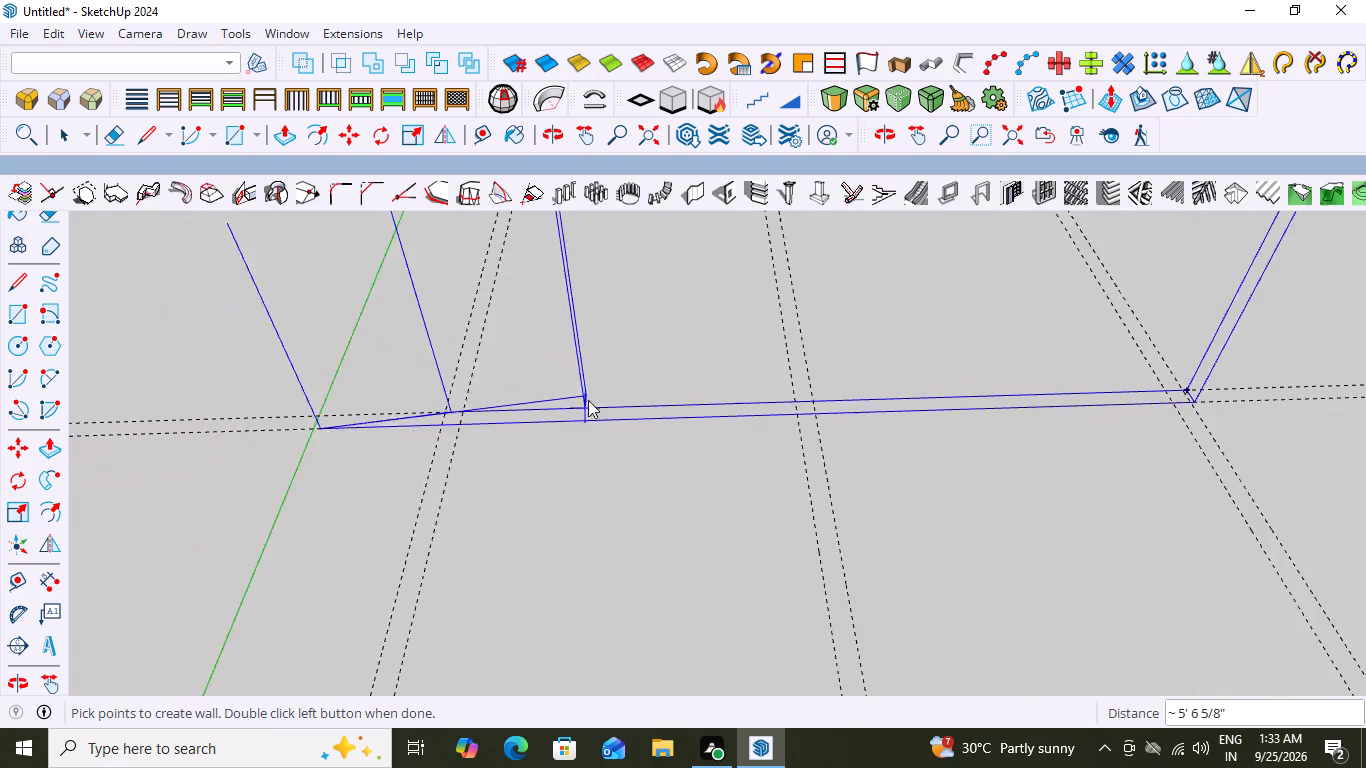
{"action": "scroll", "coordinate": [588, 400], "scroll_direction": "down", "scroll_amount": 15}
{"action": "scroll", "coordinate": [531, 522], "scroll_direction": "down", "scroll_amount": 3}
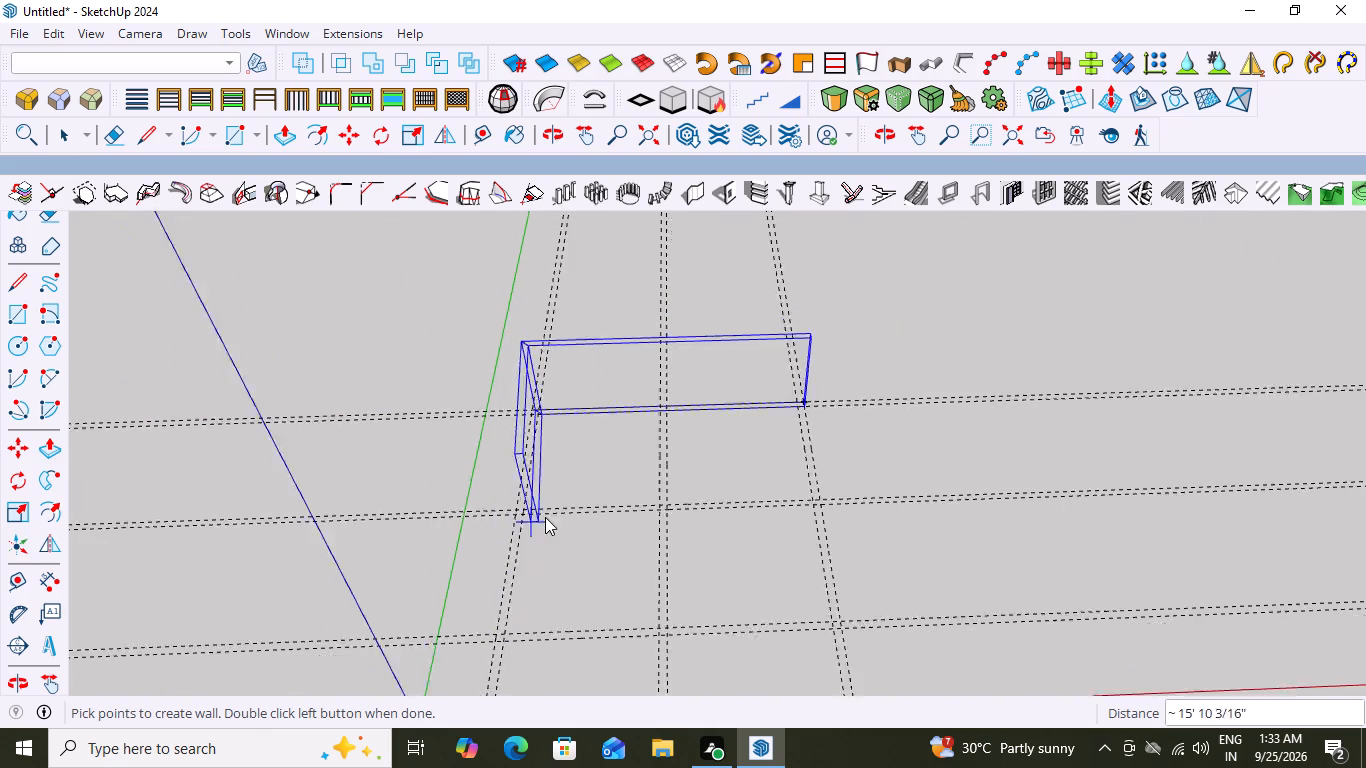
{"action": "scroll", "coordinate": [545, 517], "scroll_direction": "down", "scroll_amount": 7}
{"action": "scroll", "coordinate": [534, 628], "scroll_direction": "up", "scroll_amount": 20}
{"action": "scroll", "coordinate": [534, 628], "scroll_direction": "up", "scroll_amount": 2}
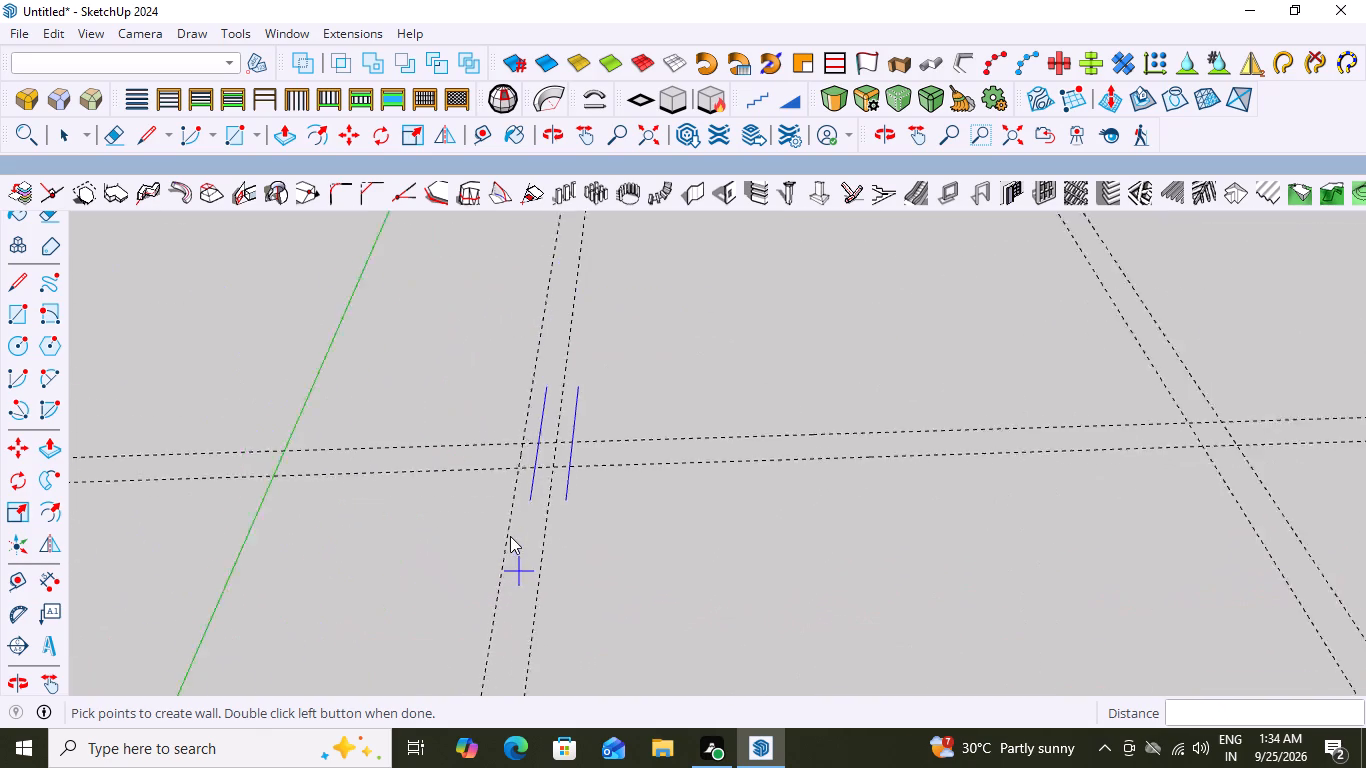
{"action": "scroll", "coordinate": [510, 536], "scroll_direction": "up", "scroll_amount": 6}
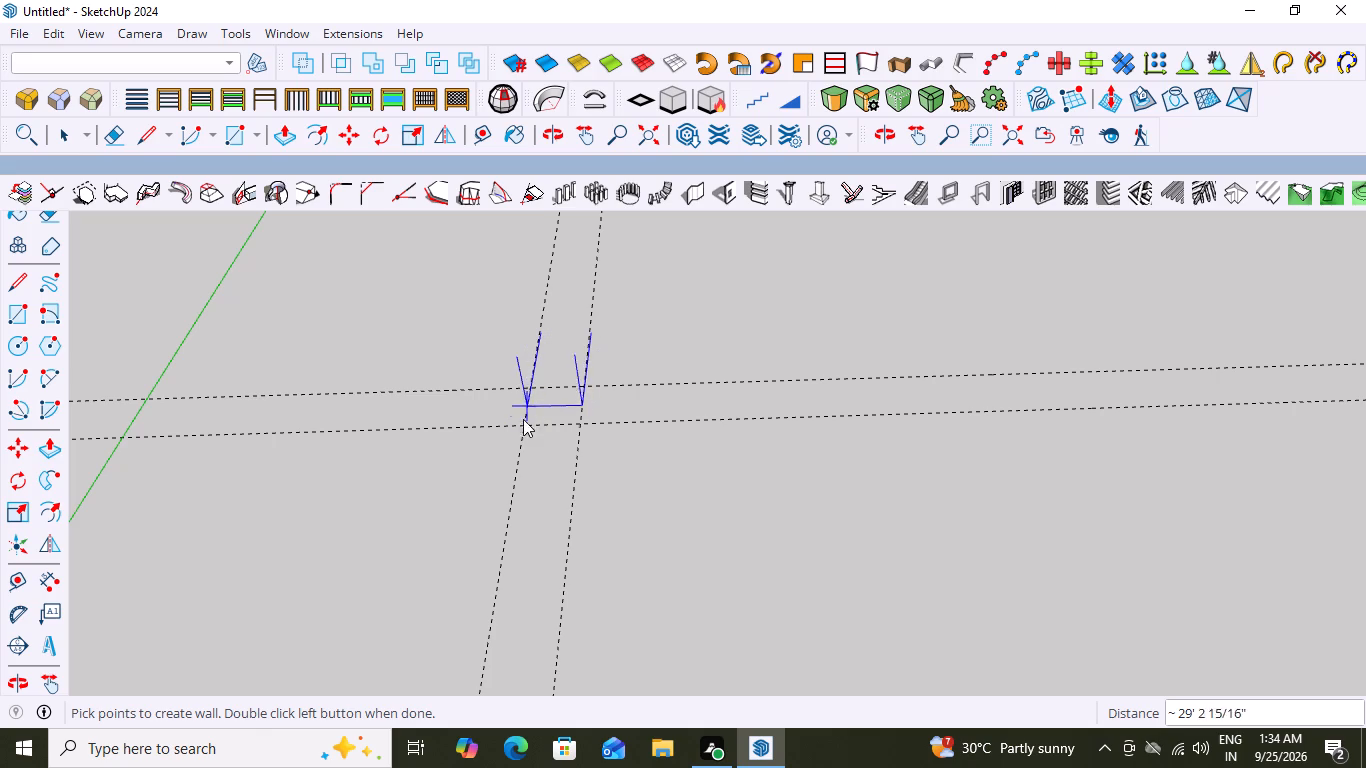
{"action": "left_click", "coordinate": [524, 424]}
{"action": "scroll", "coordinate": [667, 448], "scroll_direction": "down", "scroll_amount": 7}
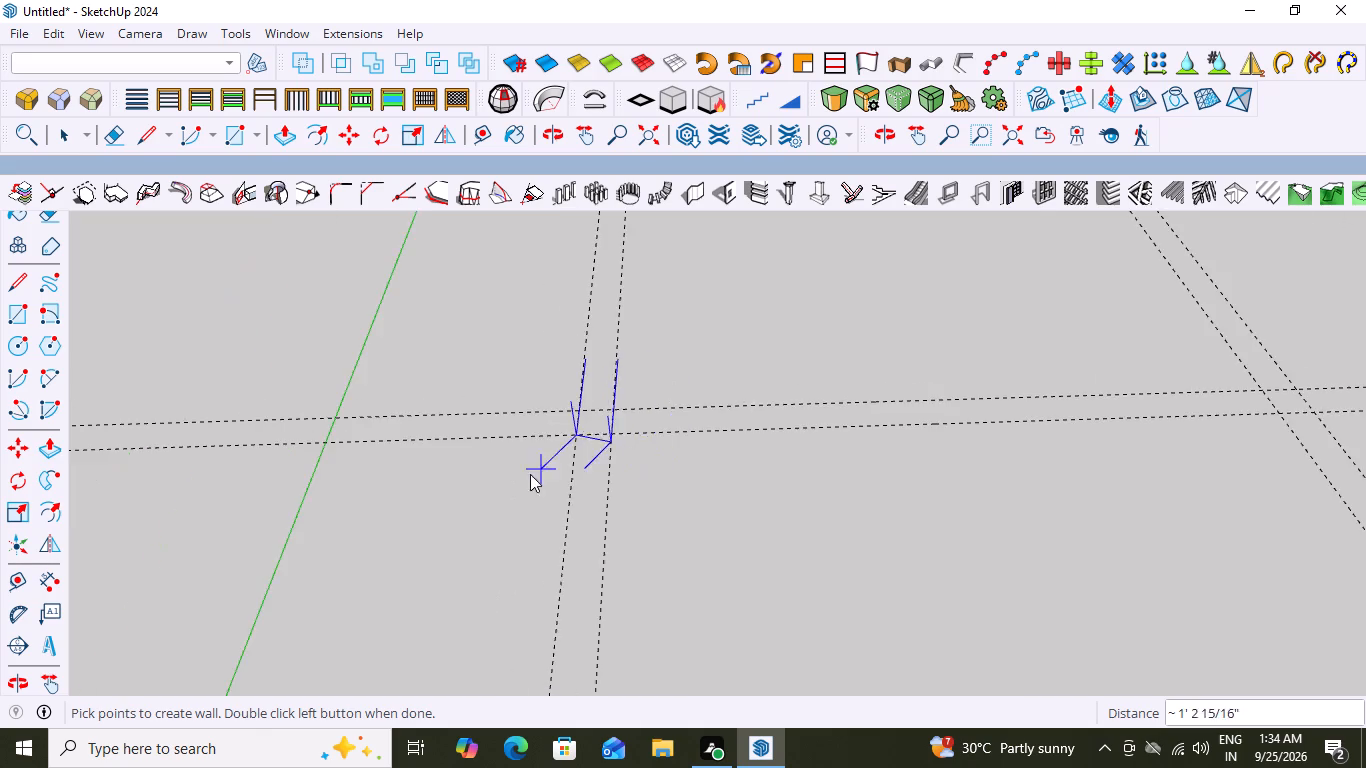
{"action": "scroll", "coordinate": [530, 474], "scroll_direction": "down", "scroll_amount": 18}
{"action": "scroll", "coordinate": [713, 483], "scroll_direction": "up", "scroll_amount": 4}
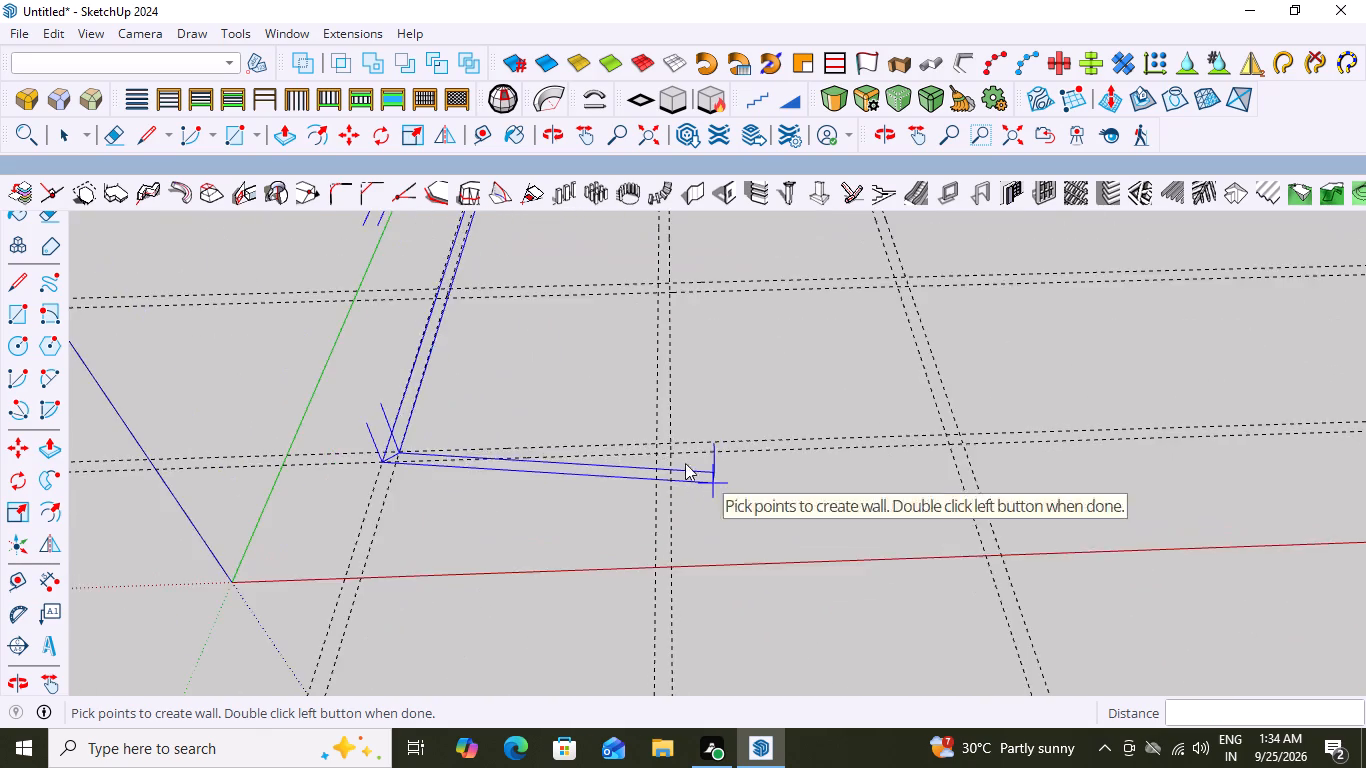
{"action": "scroll", "coordinate": [682, 458], "scroll_direction": "up", "scroll_amount": 9}
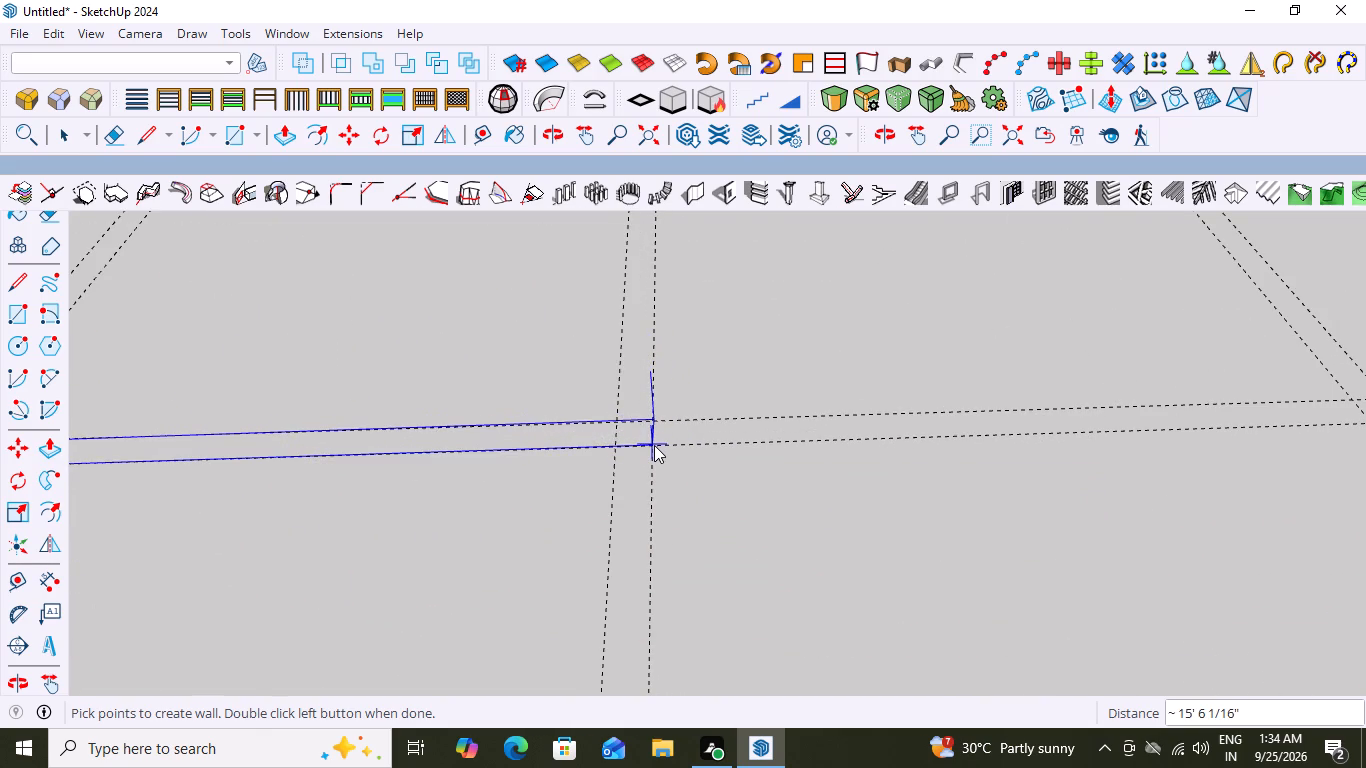
{"action": "left_click", "coordinate": [652, 444]}
Continue the wall path about 14' 7" up the second green-parallel pair, turning 15' 9" along the middle red-parallel pair to the third green-parallel pair.
{"action": "scroll", "coordinate": [636, 489], "scroll_direction": "down", "scroll_amount": 15}
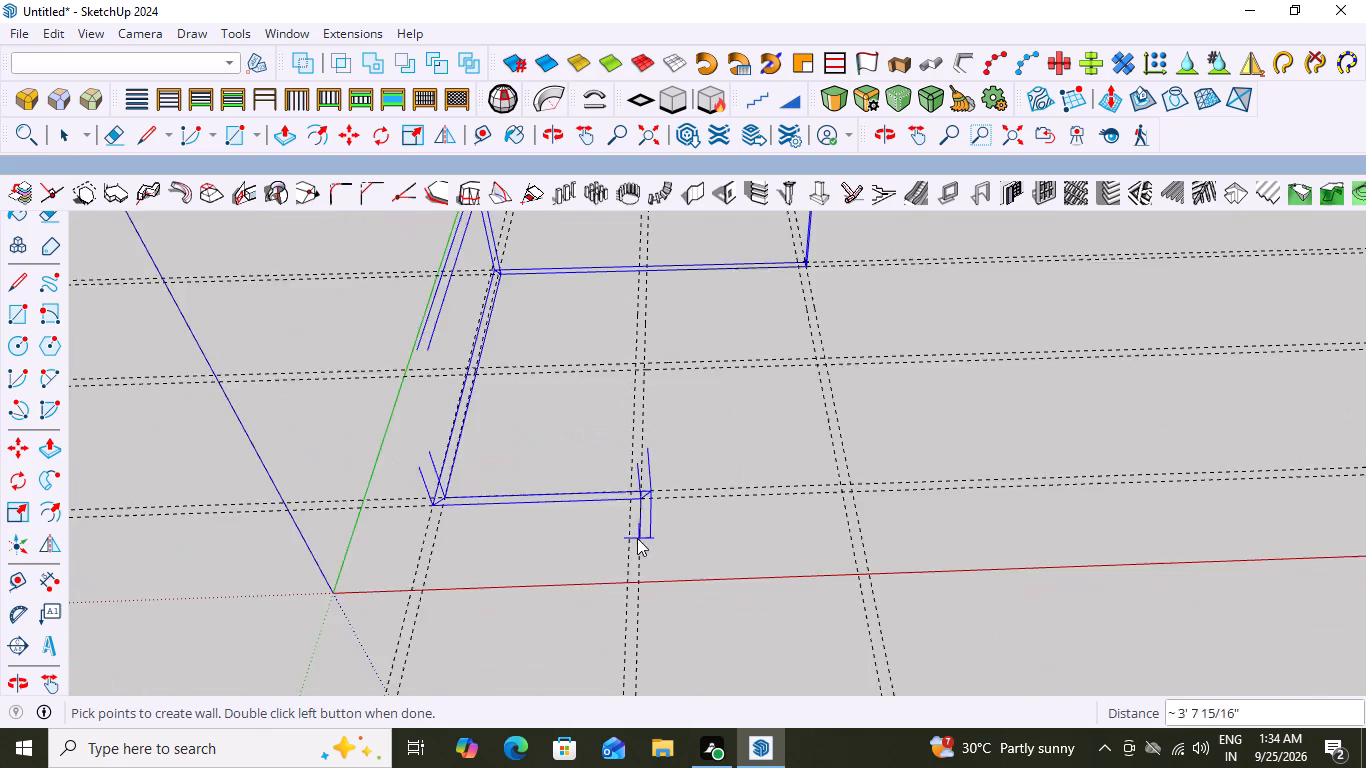
{"action": "scroll", "coordinate": [637, 538], "scroll_direction": "down", "scroll_amount": 4}
{"action": "scroll", "coordinate": [660, 401], "scroll_direction": "up", "scroll_amount": 15}
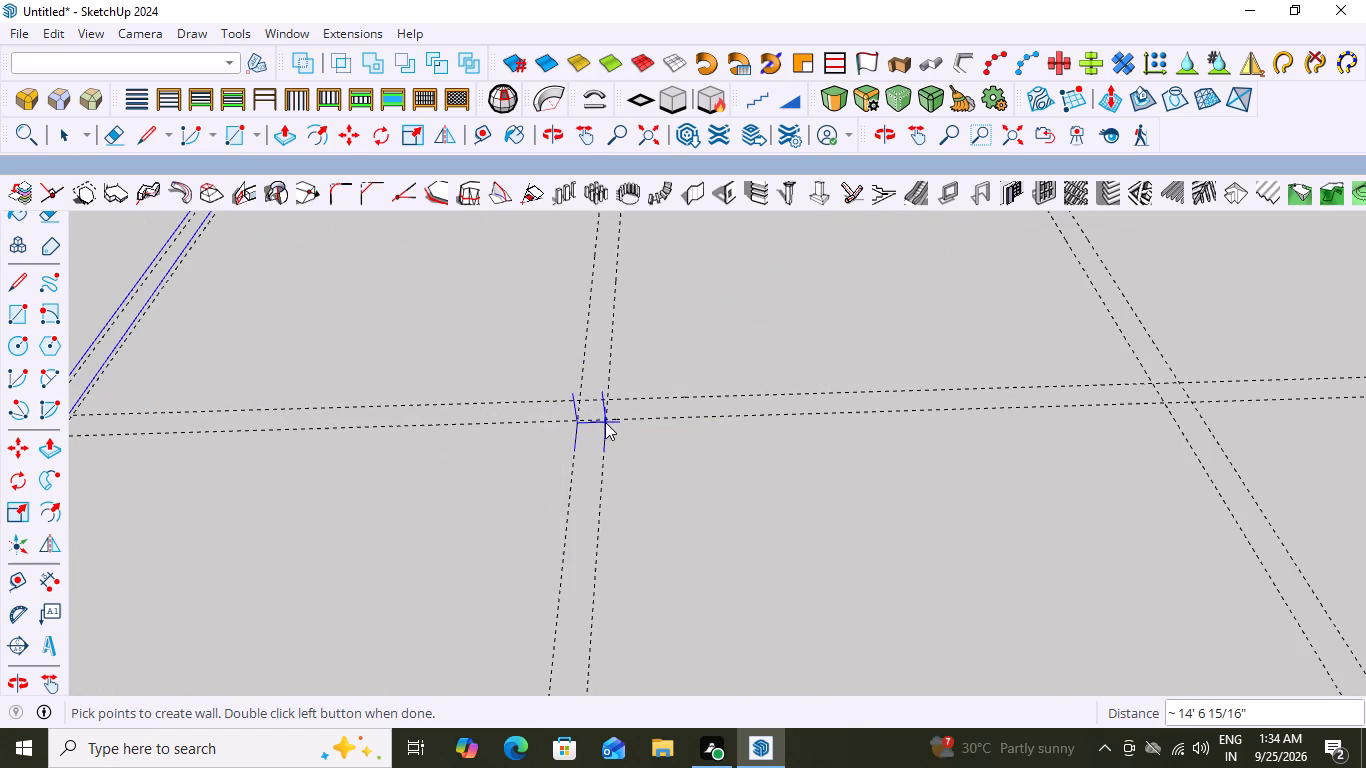
{"action": "left_click", "coordinate": [605, 419]}
{"action": "scroll", "coordinate": [839, 450], "scroll_direction": "down", "scroll_amount": 9}
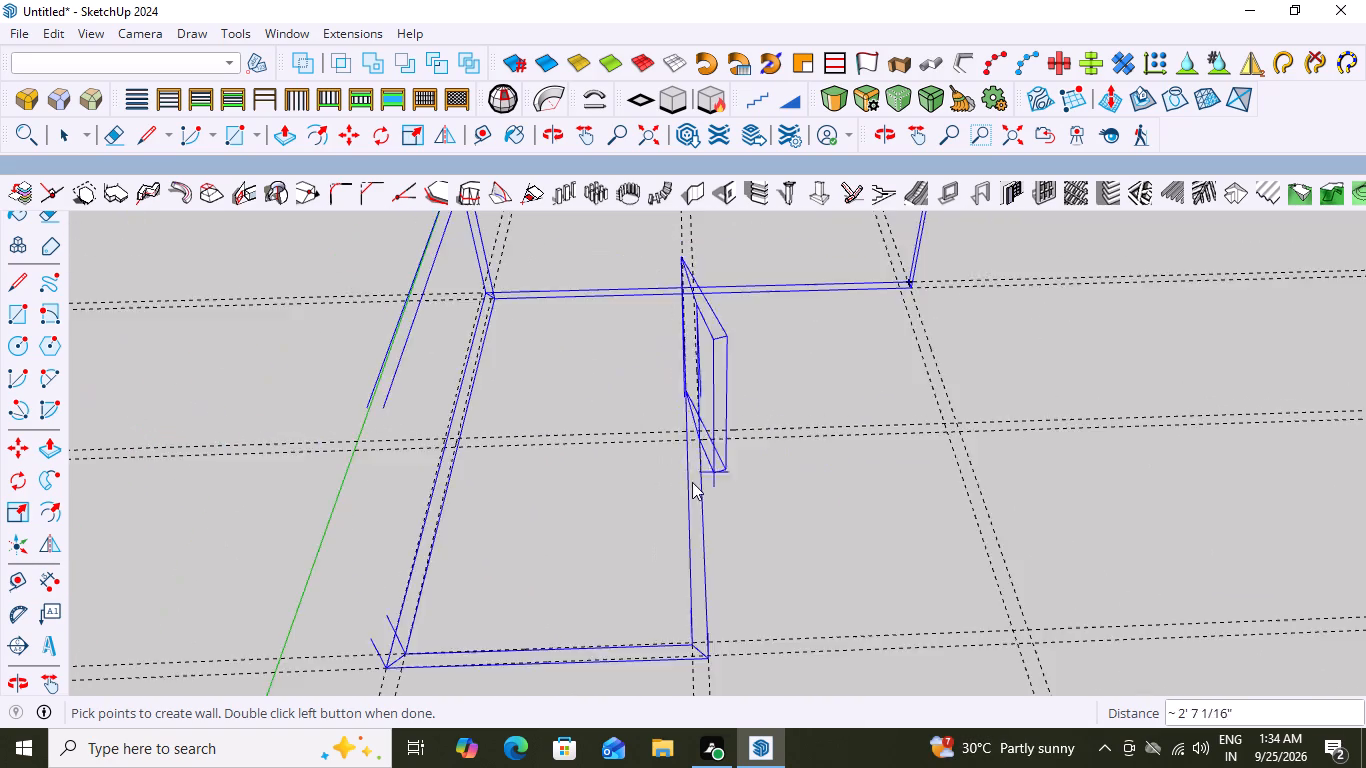
{"action": "scroll", "coordinate": [692, 482], "scroll_direction": "down", "scroll_amount": 4}
{"action": "scroll", "coordinate": [883, 448], "scroll_direction": "up", "scroll_amount": 13}
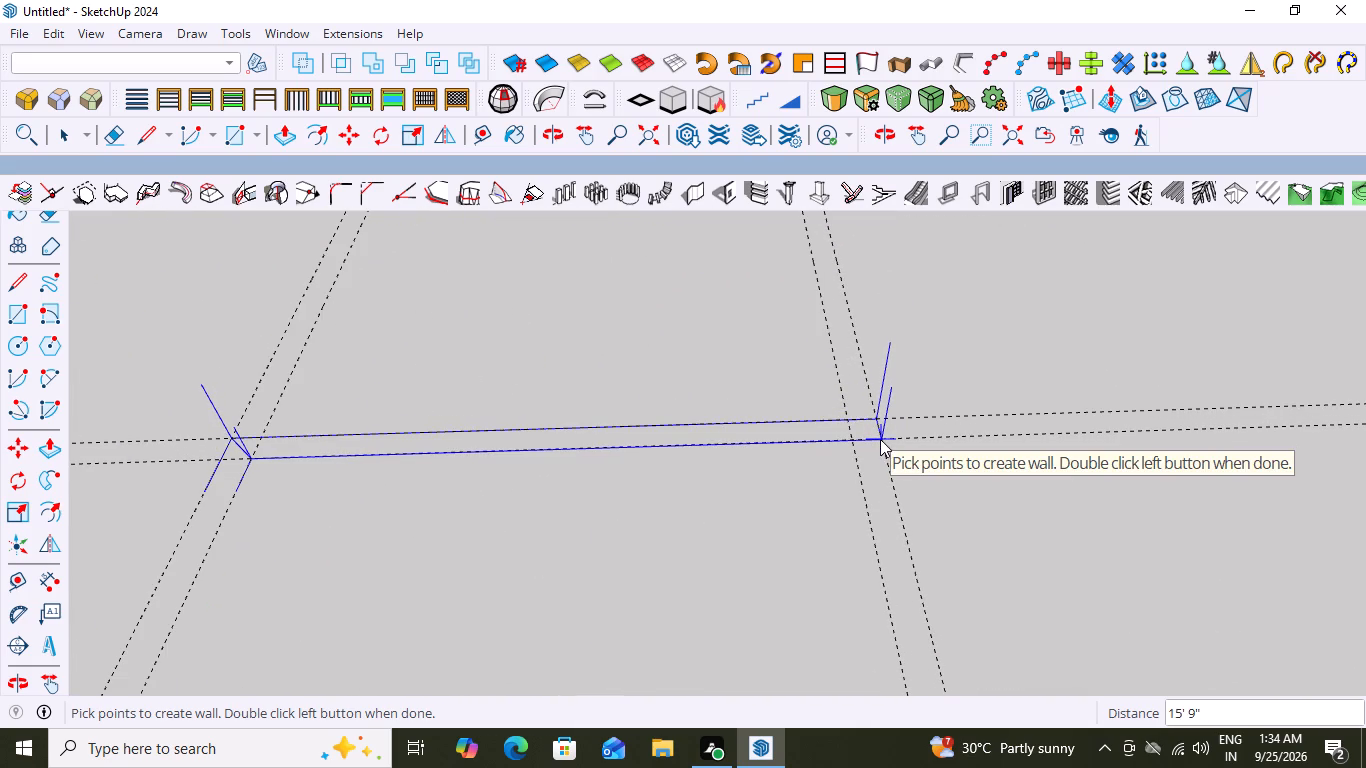
{"action": "left_click", "coordinate": [884, 440]}
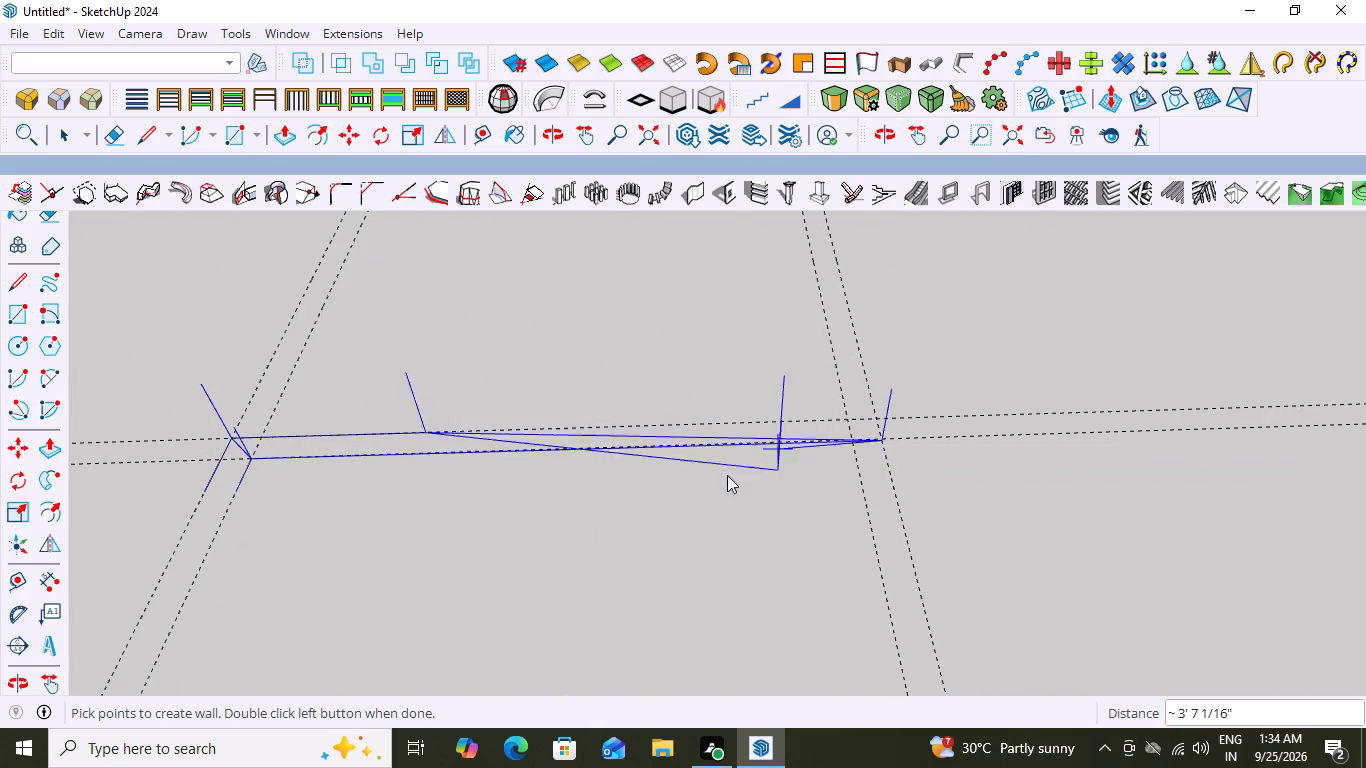
Close the wall path at its start point along the third green-parallel pair to build the L-shaped room, leaving the wall group closed.
{"action": "scroll", "coordinate": [704, 490], "scroll_direction": "down", "scroll_amount": 15}
{"action": "scroll", "coordinate": [748, 350], "scroll_direction": "up", "scroll_amount": 5}
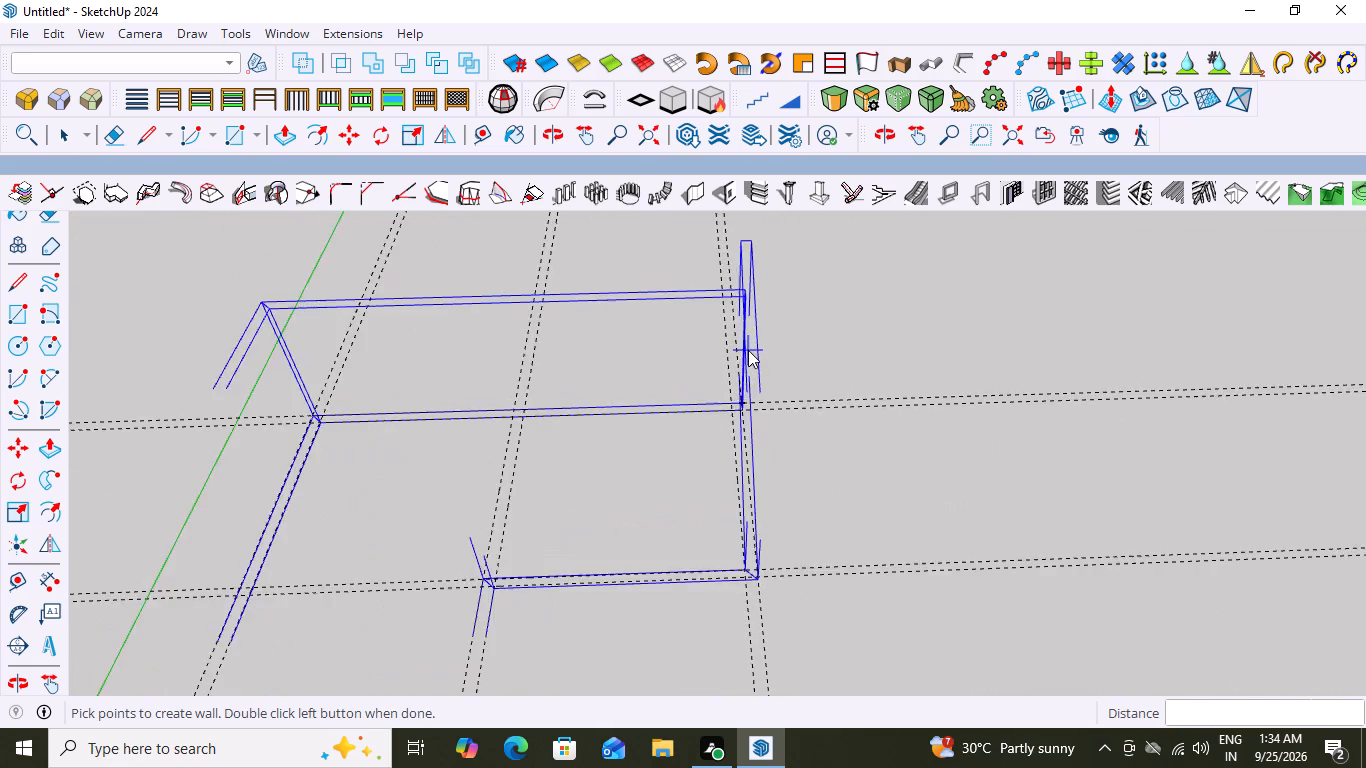
{"action": "scroll", "coordinate": [748, 350], "scroll_direction": "up", "scroll_amount": 4}
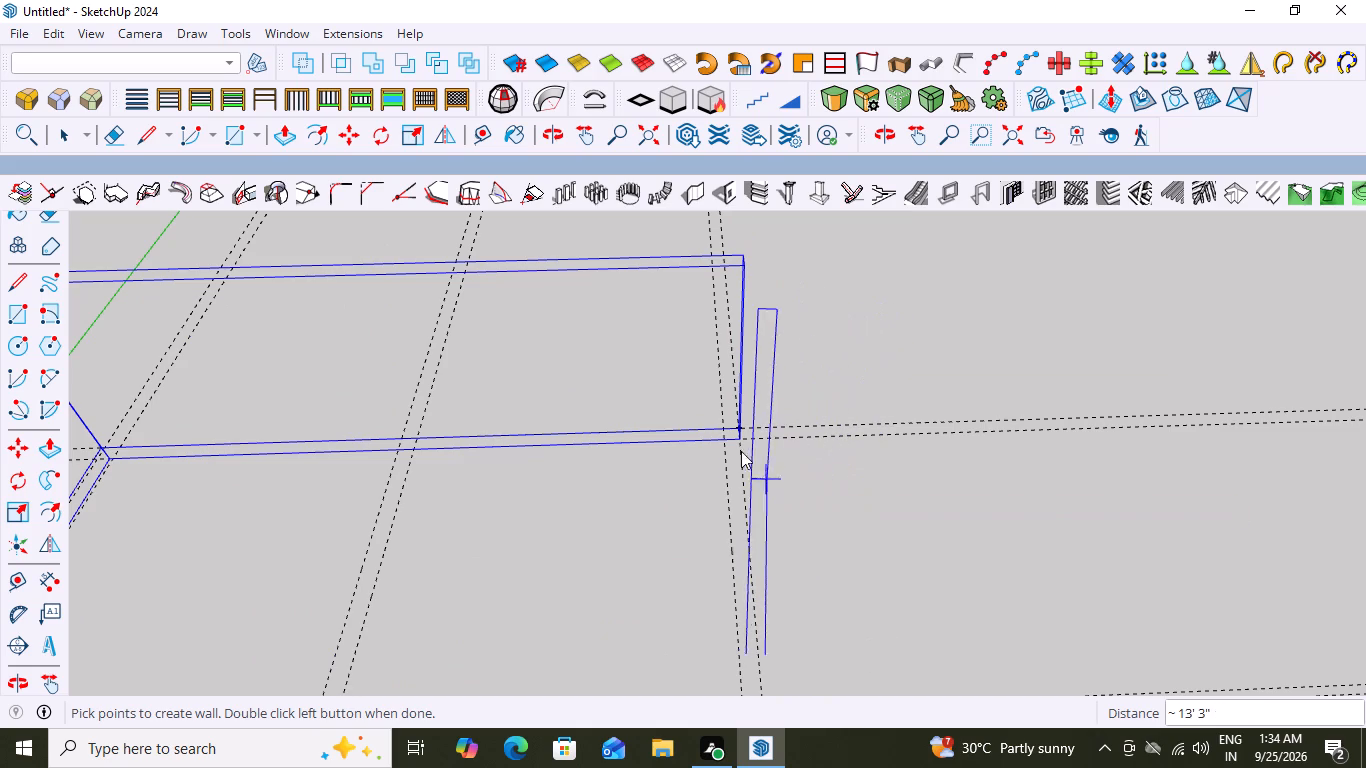
{"action": "double_click", "coordinate": [738, 426]}
{"action": "scroll", "coordinate": [842, 421], "scroll_direction": "down", "scroll_amount": 3}
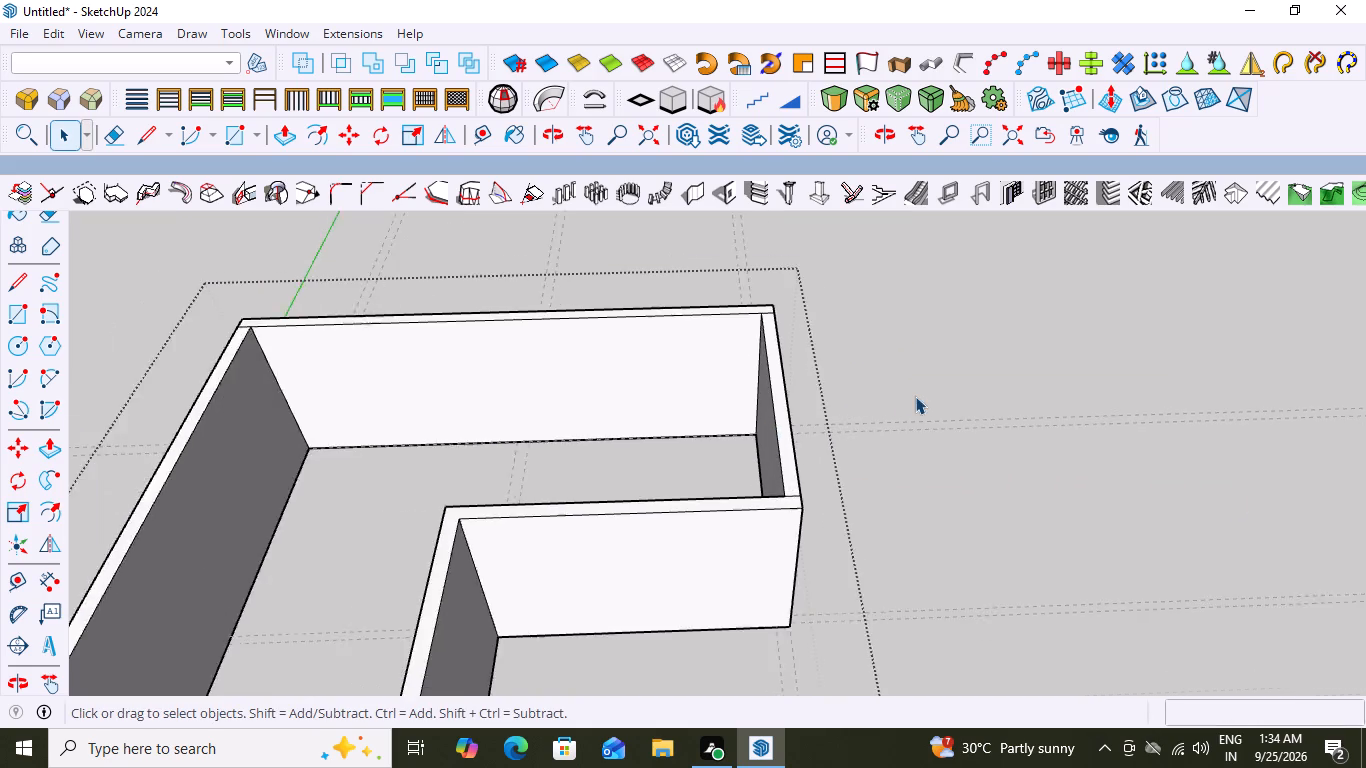
{"action": "scroll", "coordinate": [915, 396], "scroll_direction": "down", "scroll_amount": 15}
{"action": "middle_click_drag", "start_coordinate": [796, 495], "coordinate": [812, 462]}
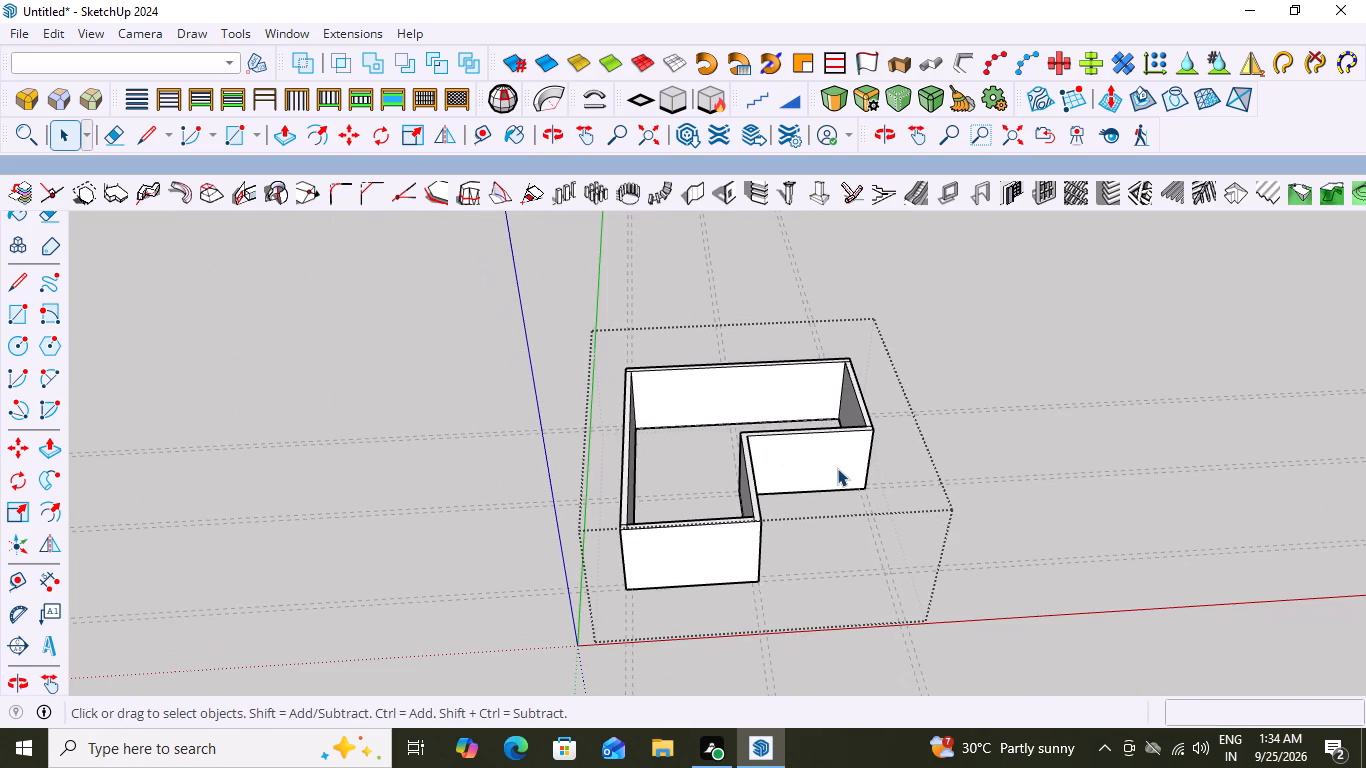
{"action": "key", "text": "space"}
{"action": "left_click", "coordinate": [947, 356]}
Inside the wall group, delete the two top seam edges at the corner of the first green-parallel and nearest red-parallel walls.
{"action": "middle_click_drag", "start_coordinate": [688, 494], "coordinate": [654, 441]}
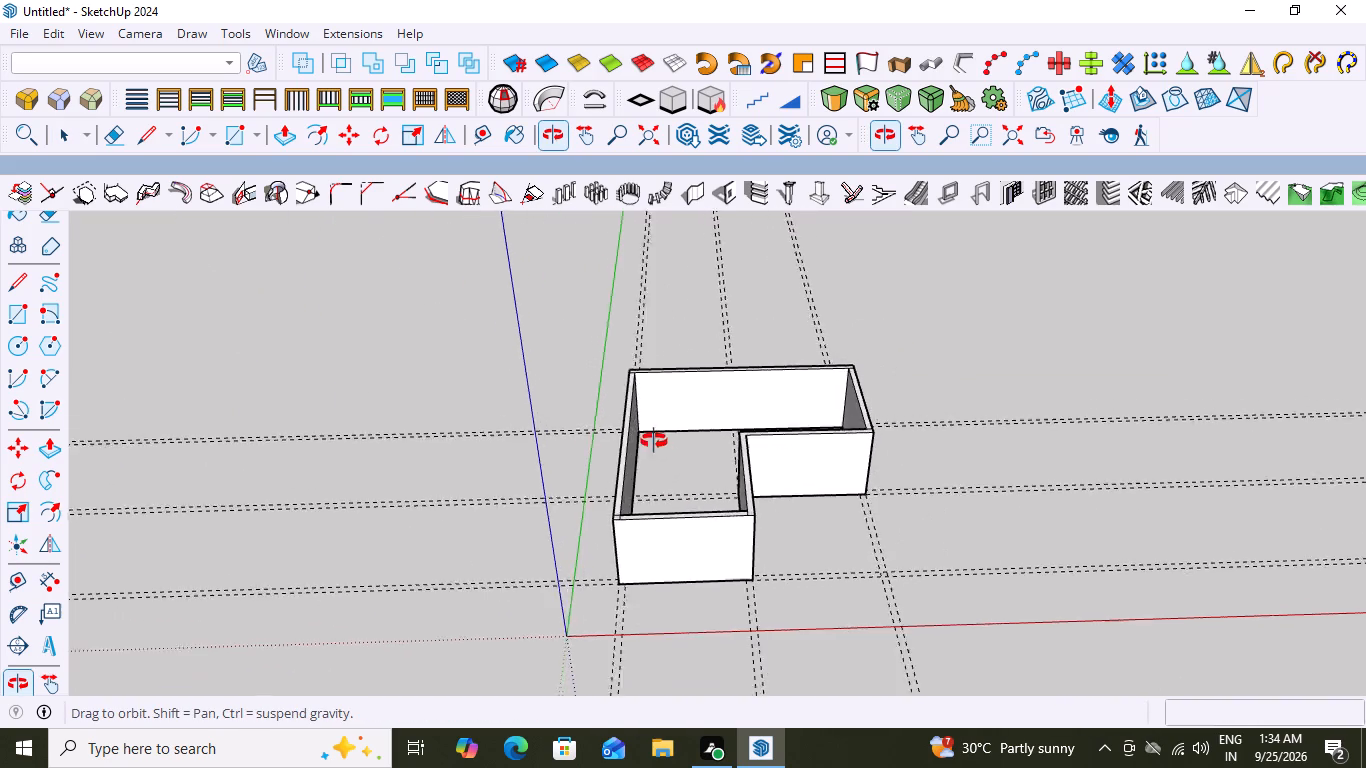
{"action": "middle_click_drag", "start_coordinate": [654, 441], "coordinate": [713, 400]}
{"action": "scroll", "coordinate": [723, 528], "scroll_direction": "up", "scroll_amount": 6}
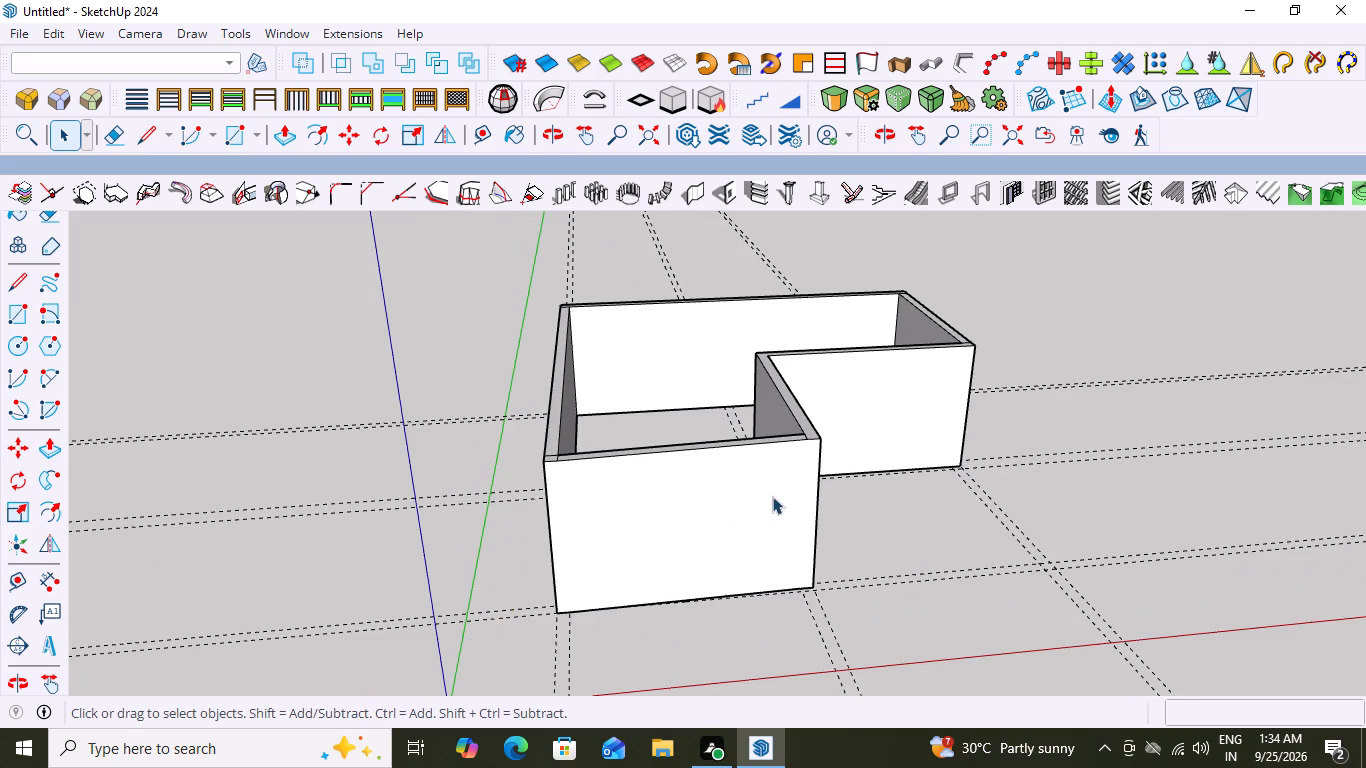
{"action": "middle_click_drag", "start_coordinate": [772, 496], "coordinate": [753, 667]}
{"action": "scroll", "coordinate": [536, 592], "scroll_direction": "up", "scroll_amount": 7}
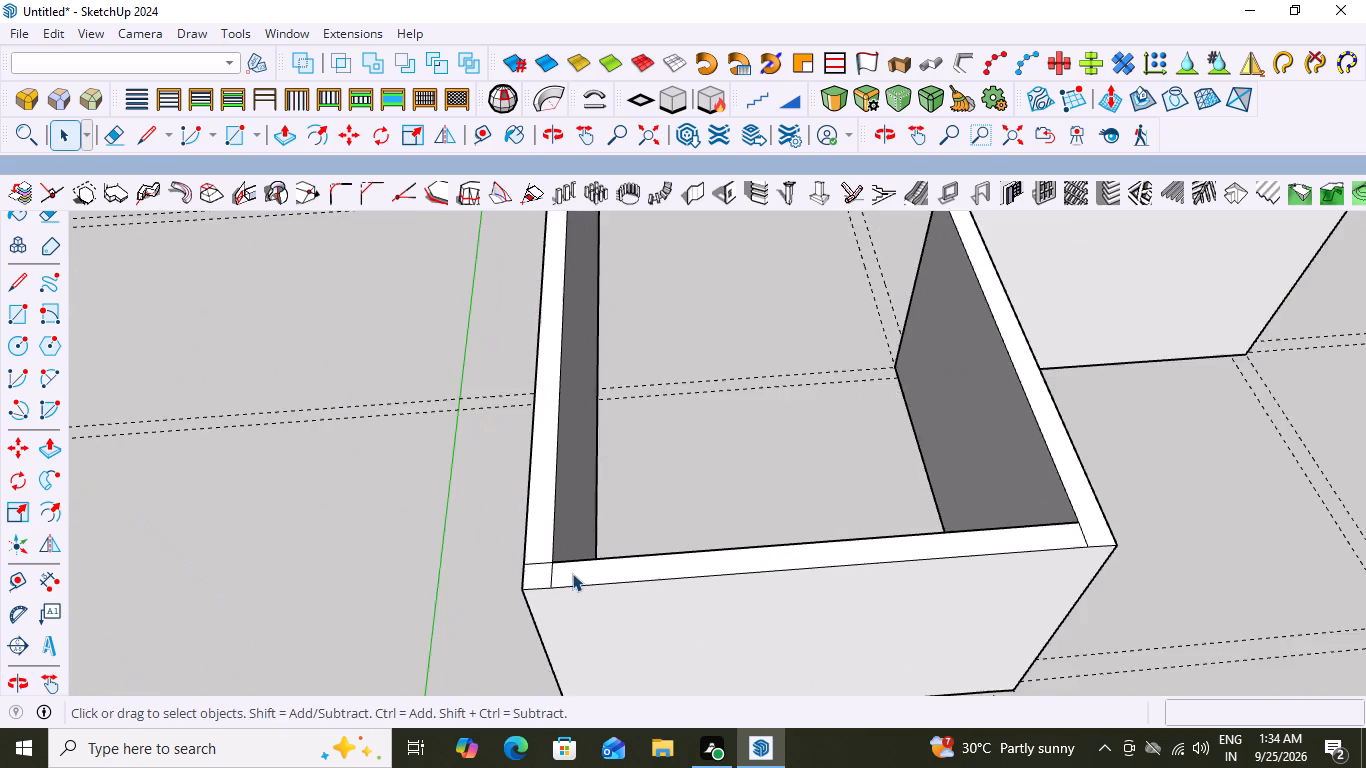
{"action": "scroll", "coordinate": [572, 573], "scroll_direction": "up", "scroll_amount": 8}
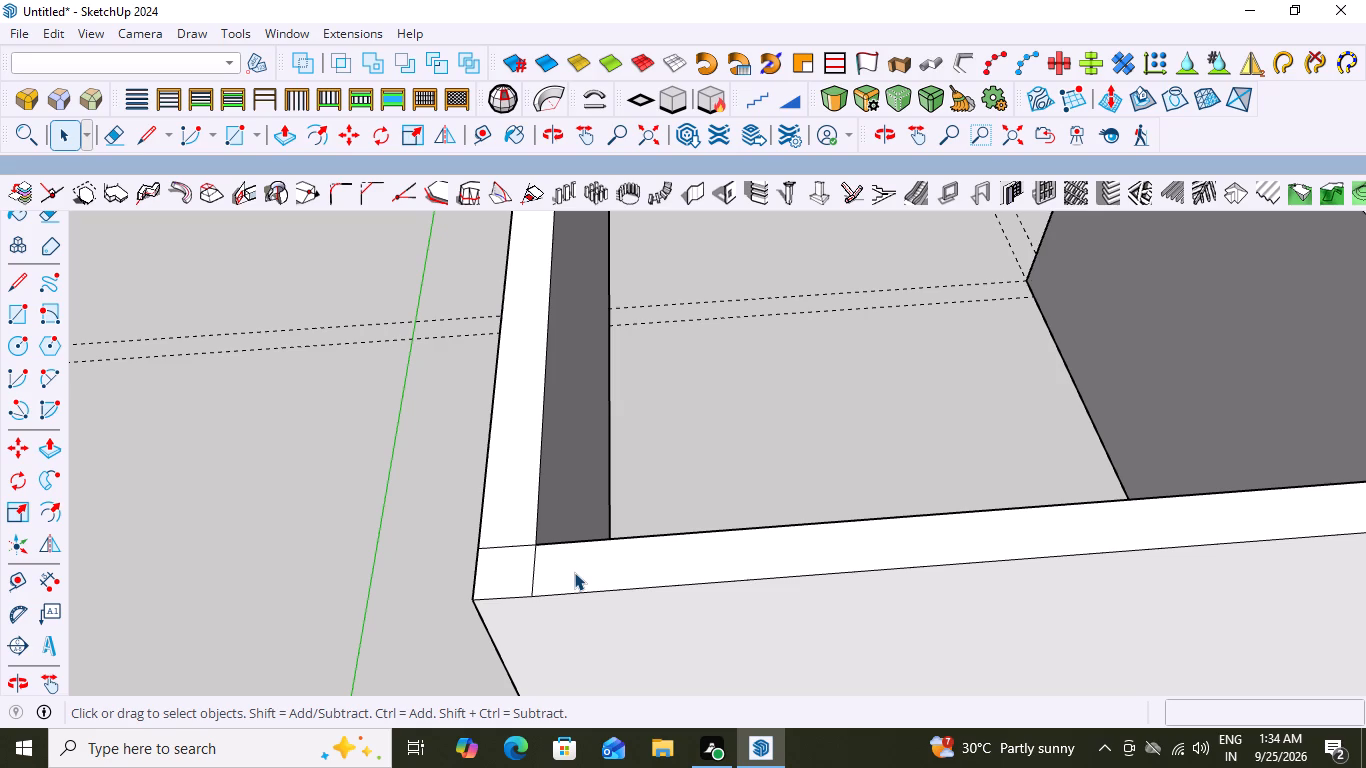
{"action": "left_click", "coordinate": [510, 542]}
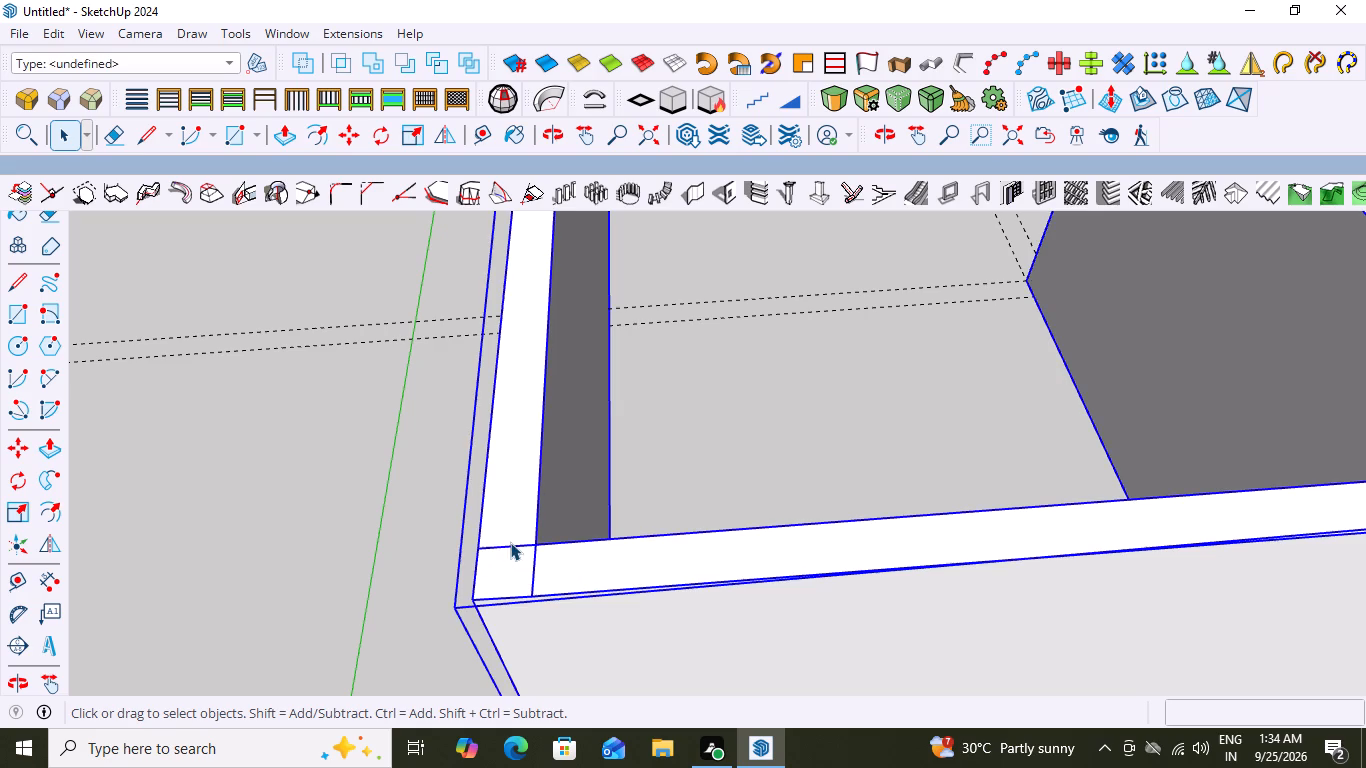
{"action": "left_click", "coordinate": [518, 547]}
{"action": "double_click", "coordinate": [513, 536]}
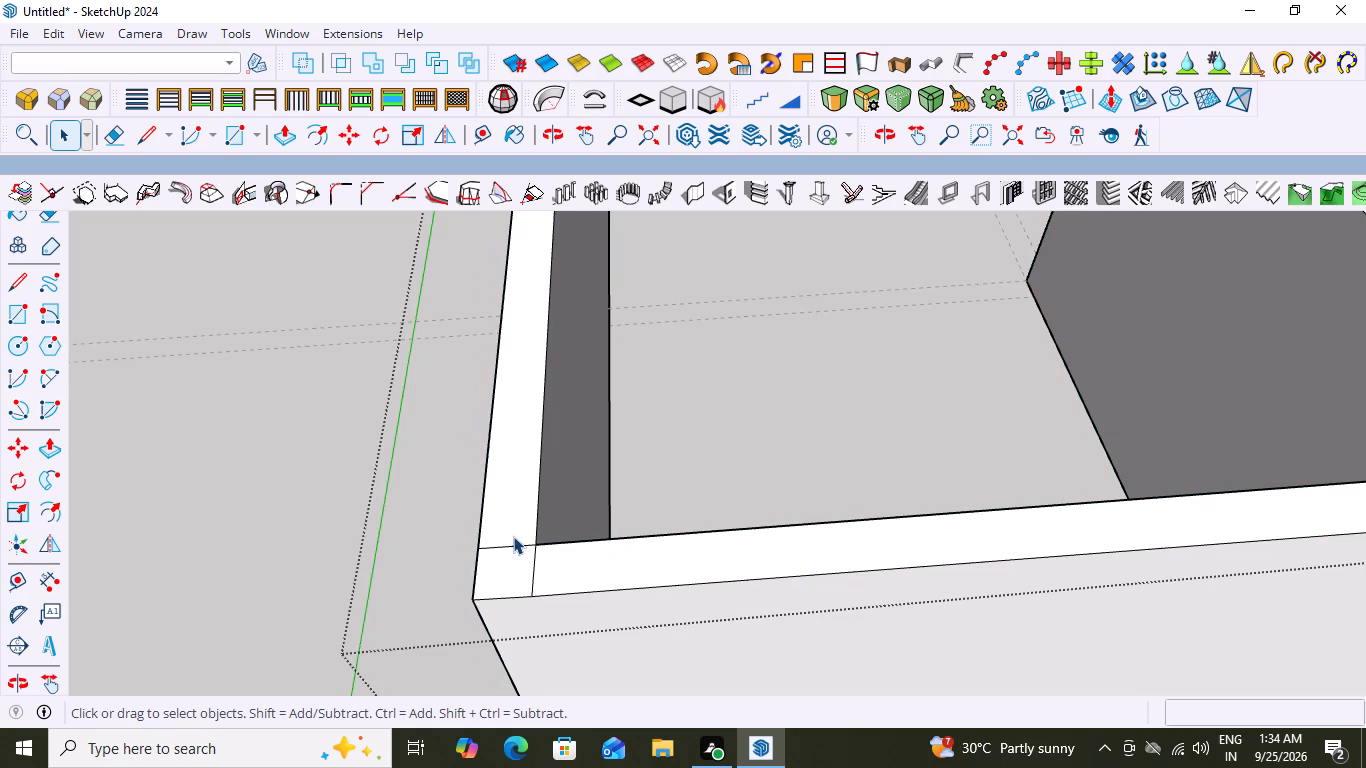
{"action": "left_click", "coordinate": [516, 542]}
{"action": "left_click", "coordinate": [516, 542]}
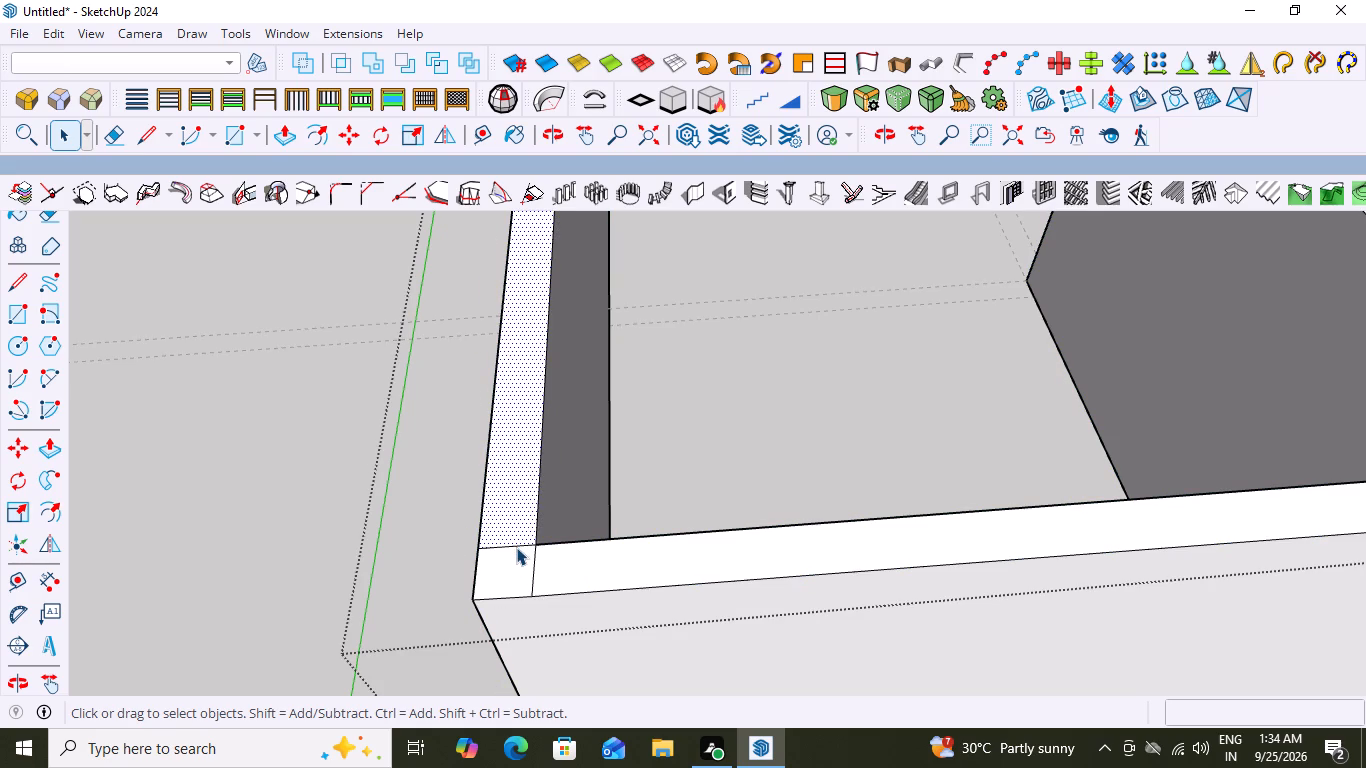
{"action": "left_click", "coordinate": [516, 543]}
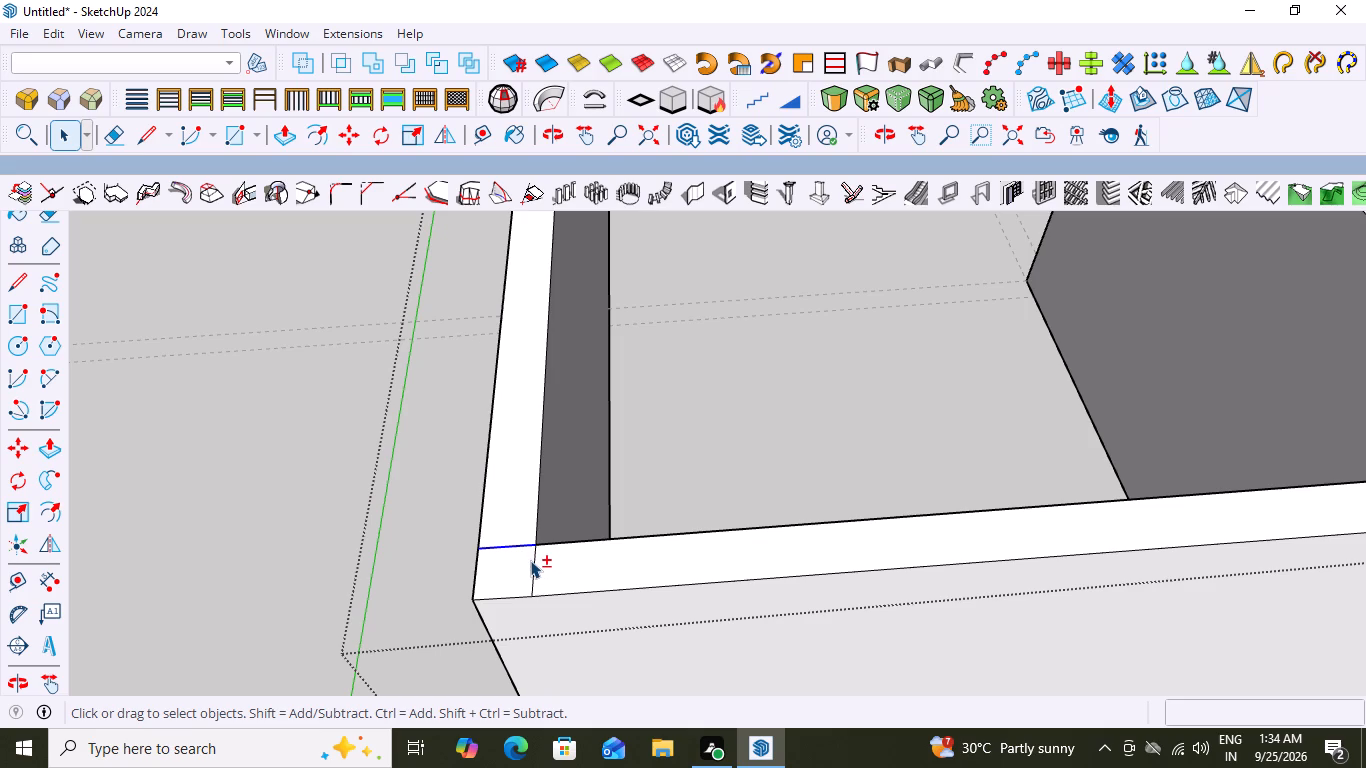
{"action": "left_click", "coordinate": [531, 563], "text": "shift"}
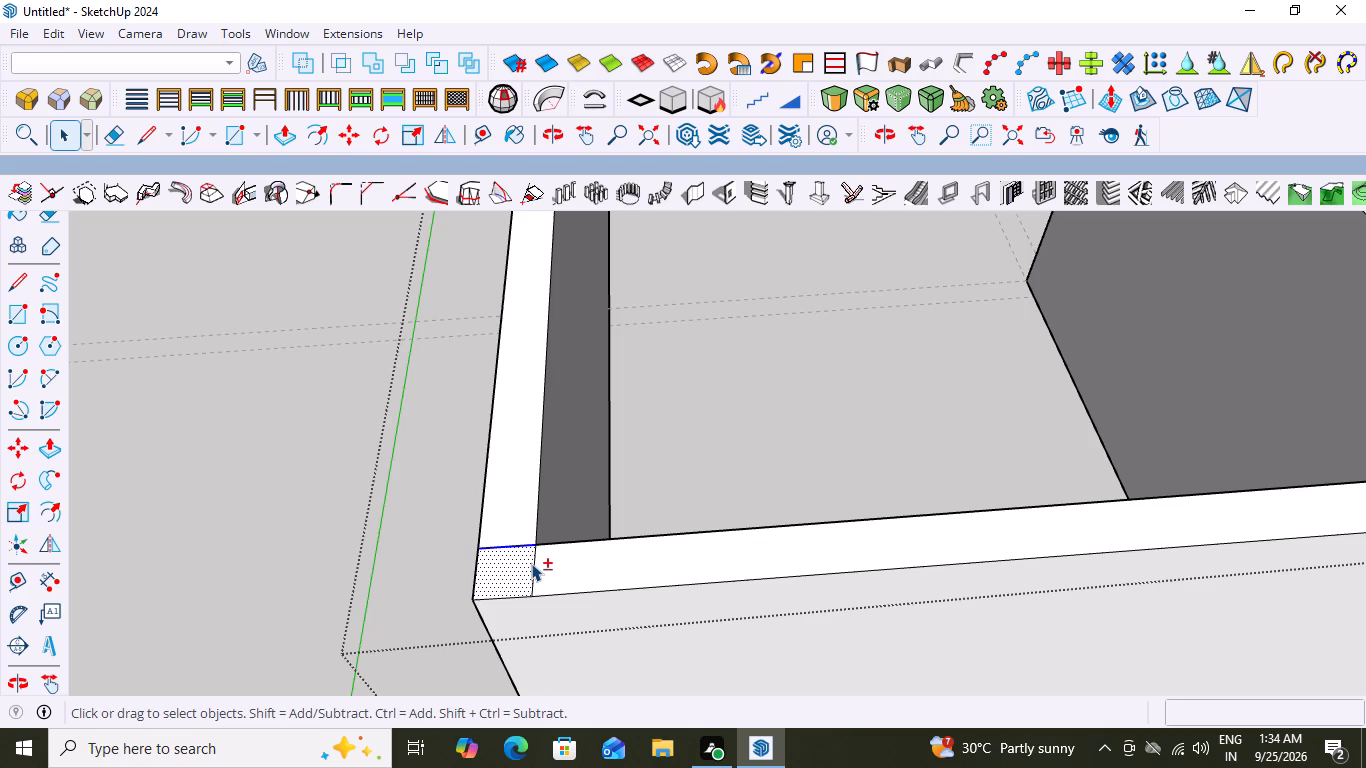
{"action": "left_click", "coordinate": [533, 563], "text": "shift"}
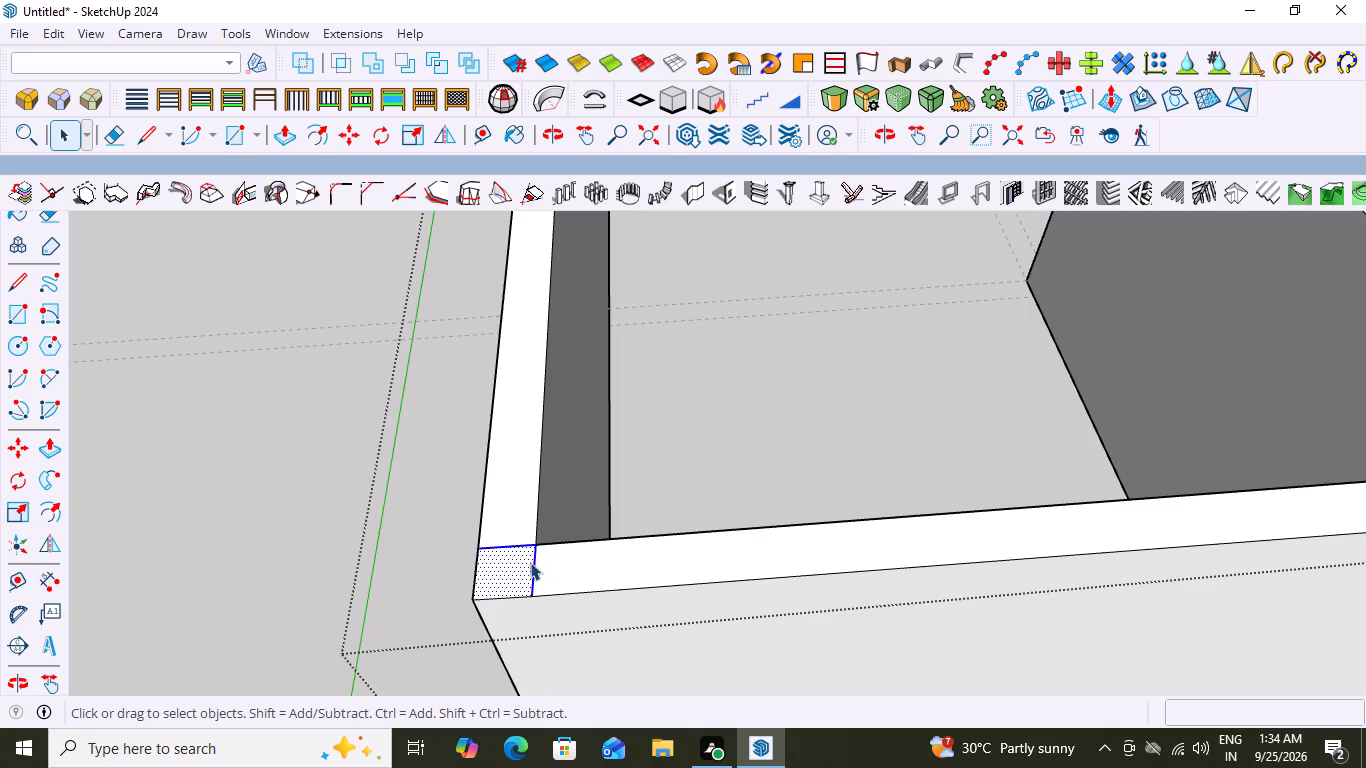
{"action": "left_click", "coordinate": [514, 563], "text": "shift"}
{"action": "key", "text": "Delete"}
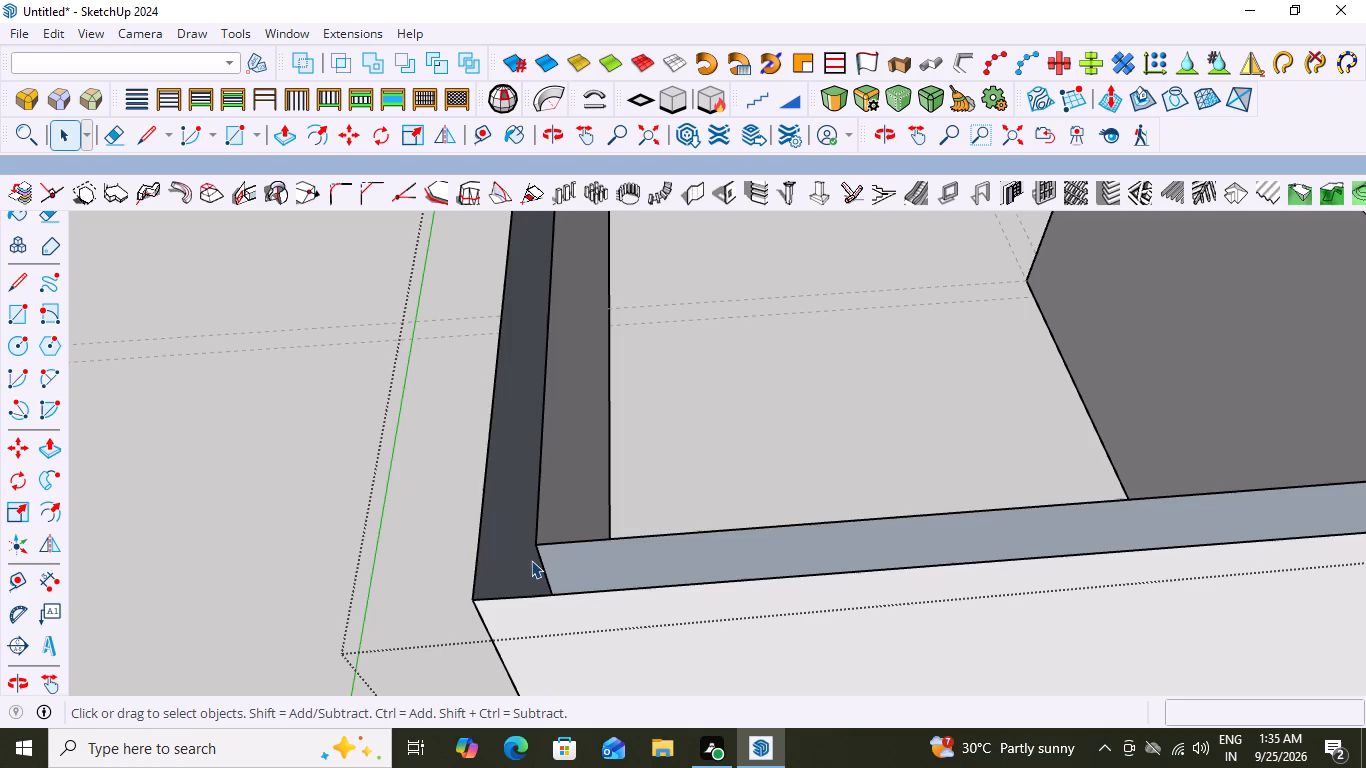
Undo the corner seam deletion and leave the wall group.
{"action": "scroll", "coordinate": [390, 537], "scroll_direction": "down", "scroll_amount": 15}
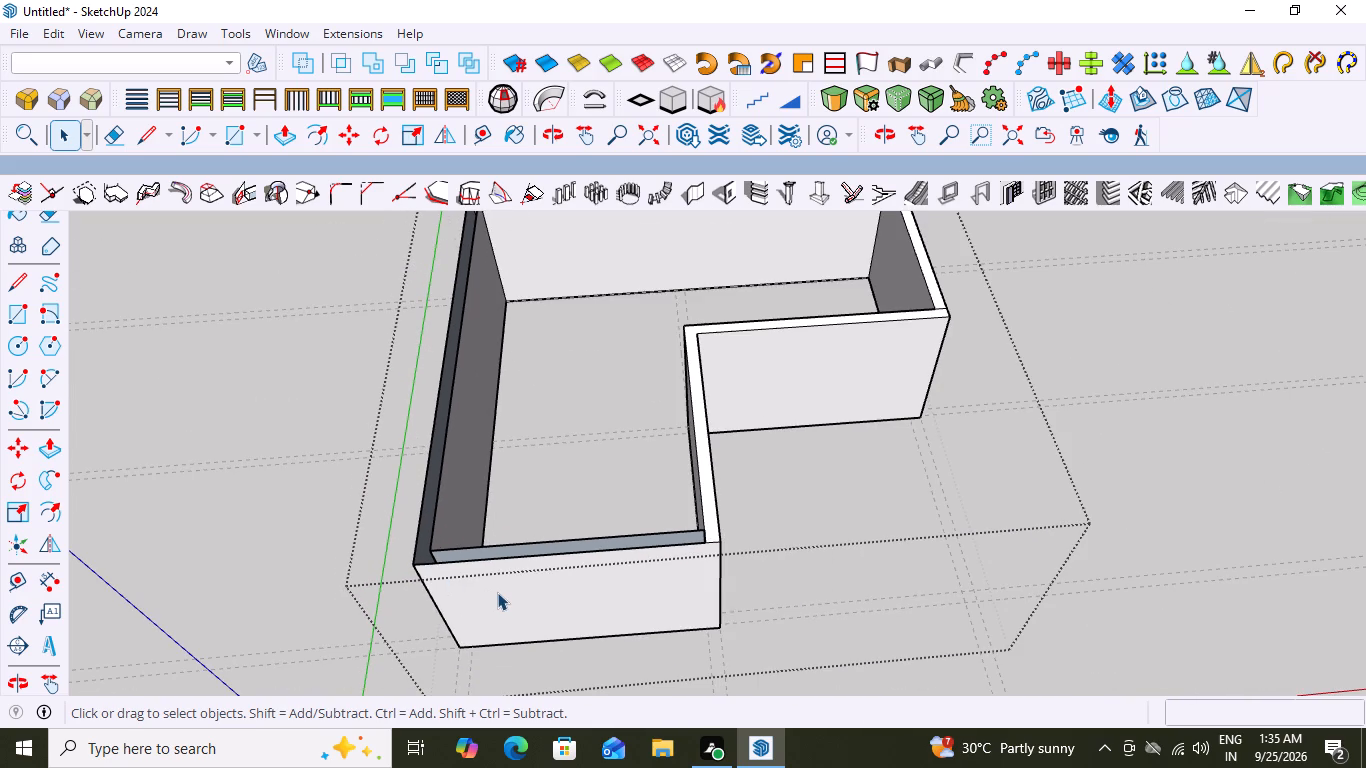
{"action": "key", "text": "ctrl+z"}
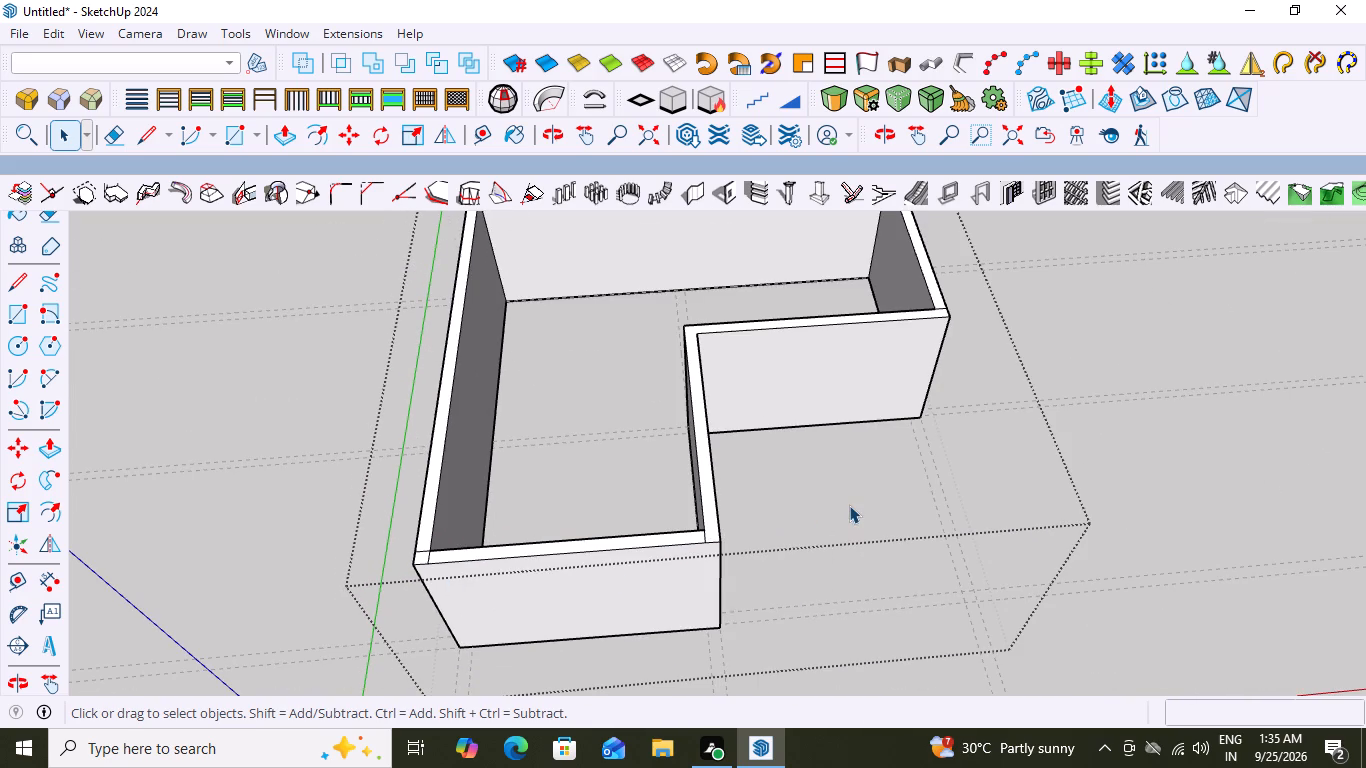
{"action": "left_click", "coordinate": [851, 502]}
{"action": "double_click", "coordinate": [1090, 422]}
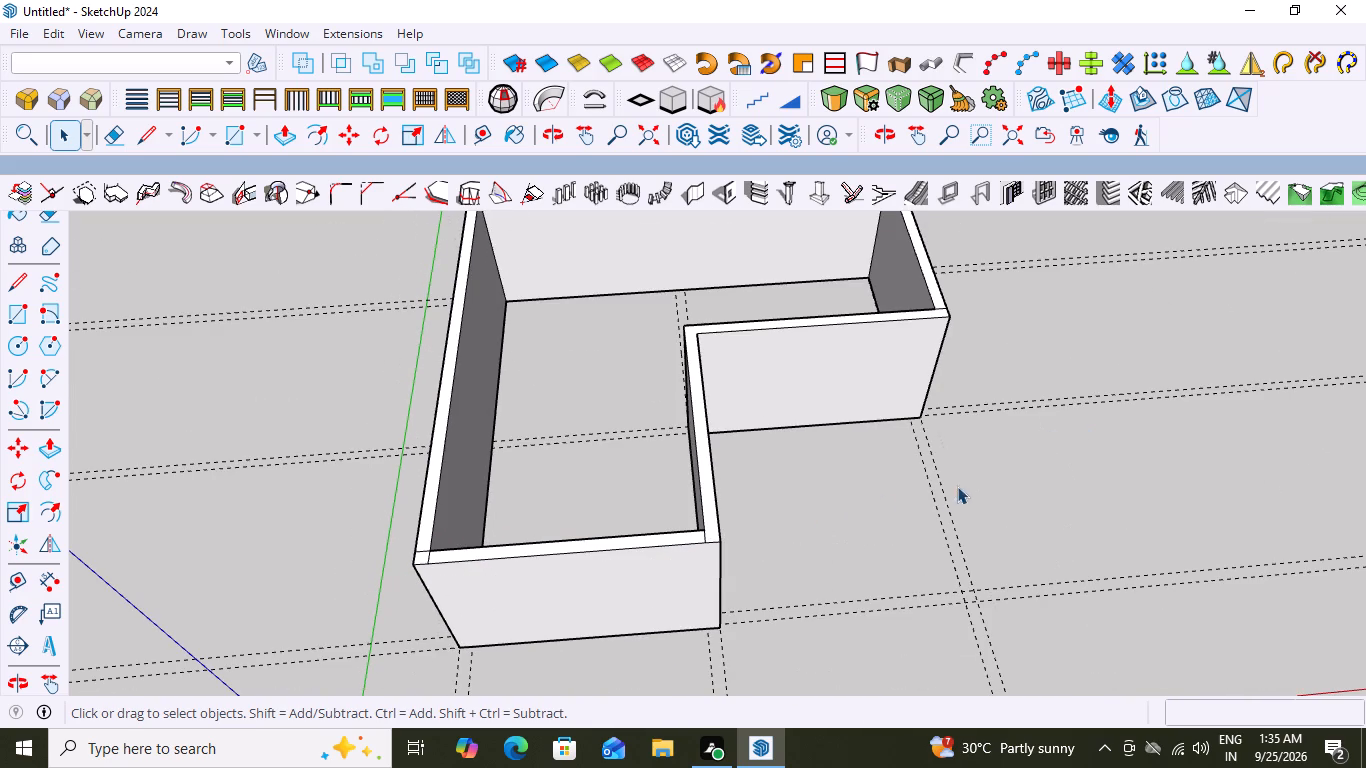
Erase the whole L-shaped wall group, keeping the guide grid.
{"action": "scroll", "coordinate": [729, 552], "scroll_direction": "down", "scroll_amount": 1}
{"action": "scroll", "coordinate": [335, 553], "scroll_direction": "up", "scroll_amount": 14}
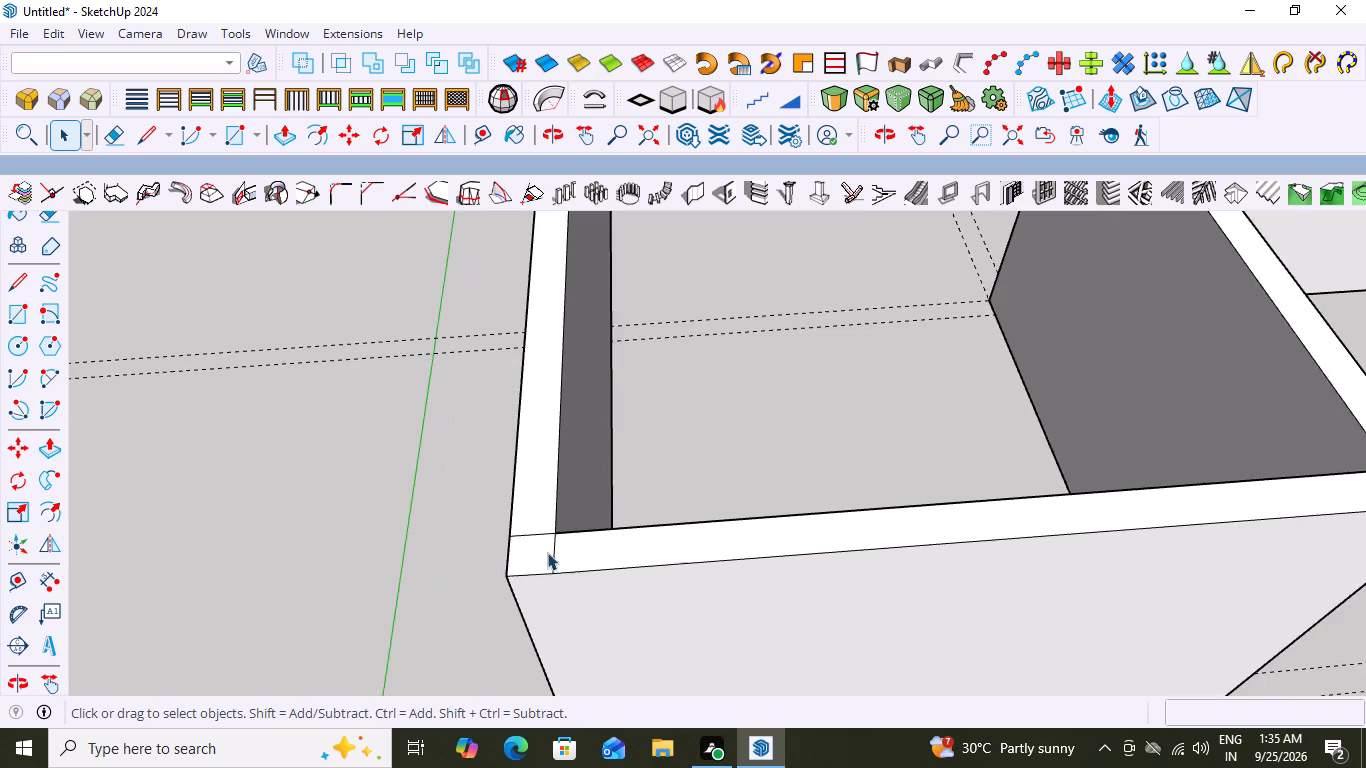
{"action": "scroll", "coordinate": [547, 552], "scroll_direction": "up", "scroll_amount": 5}
{"action": "left_click", "coordinate": [533, 517]}
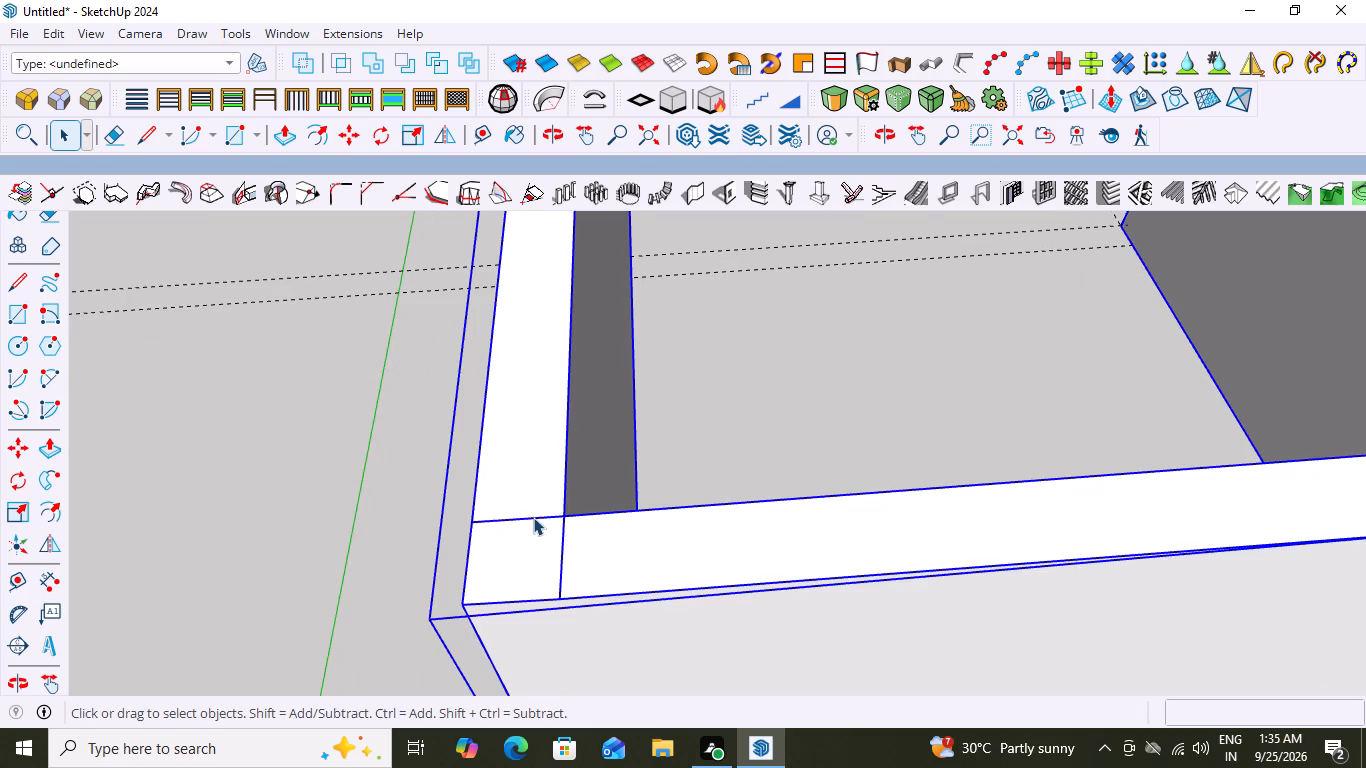
{"action": "left_click", "coordinate": [533, 517]}
{"action": "scroll", "coordinate": [233, 506], "scroll_direction": "down", "scroll_amount": 15}
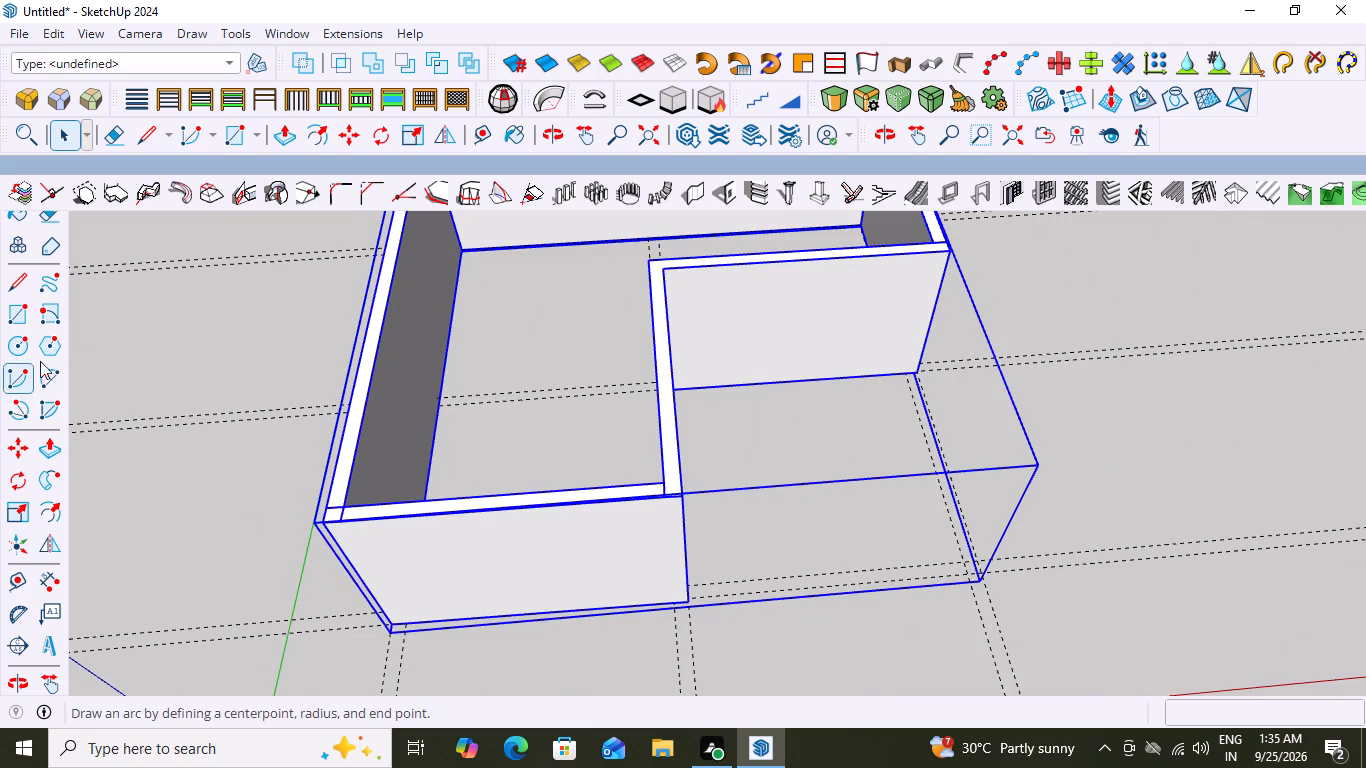
{"action": "left_click", "coordinate": [162, 352]}
{"action": "scroll", "coordinate": [297, 531], "scroll_direction": "up", "scroll_amount": 19}
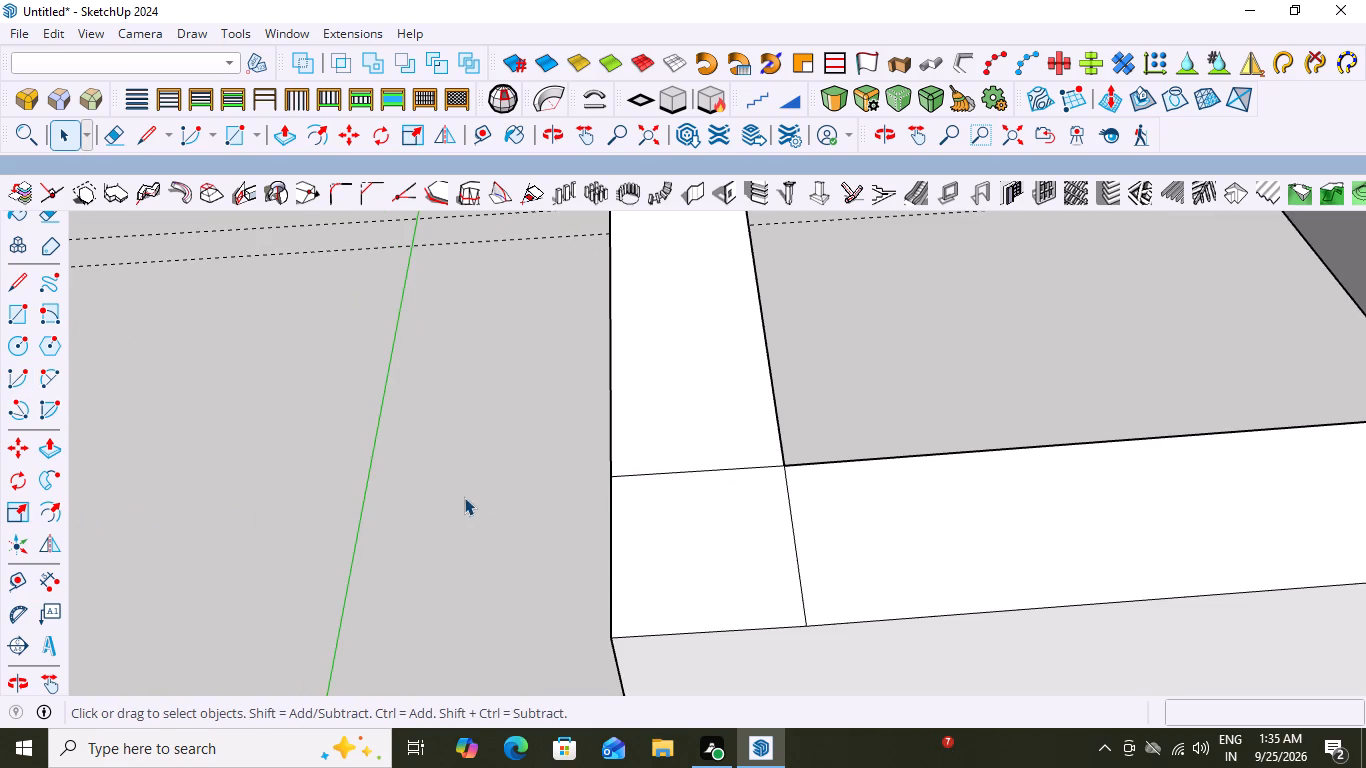
{"action": "key", "text": "e"}
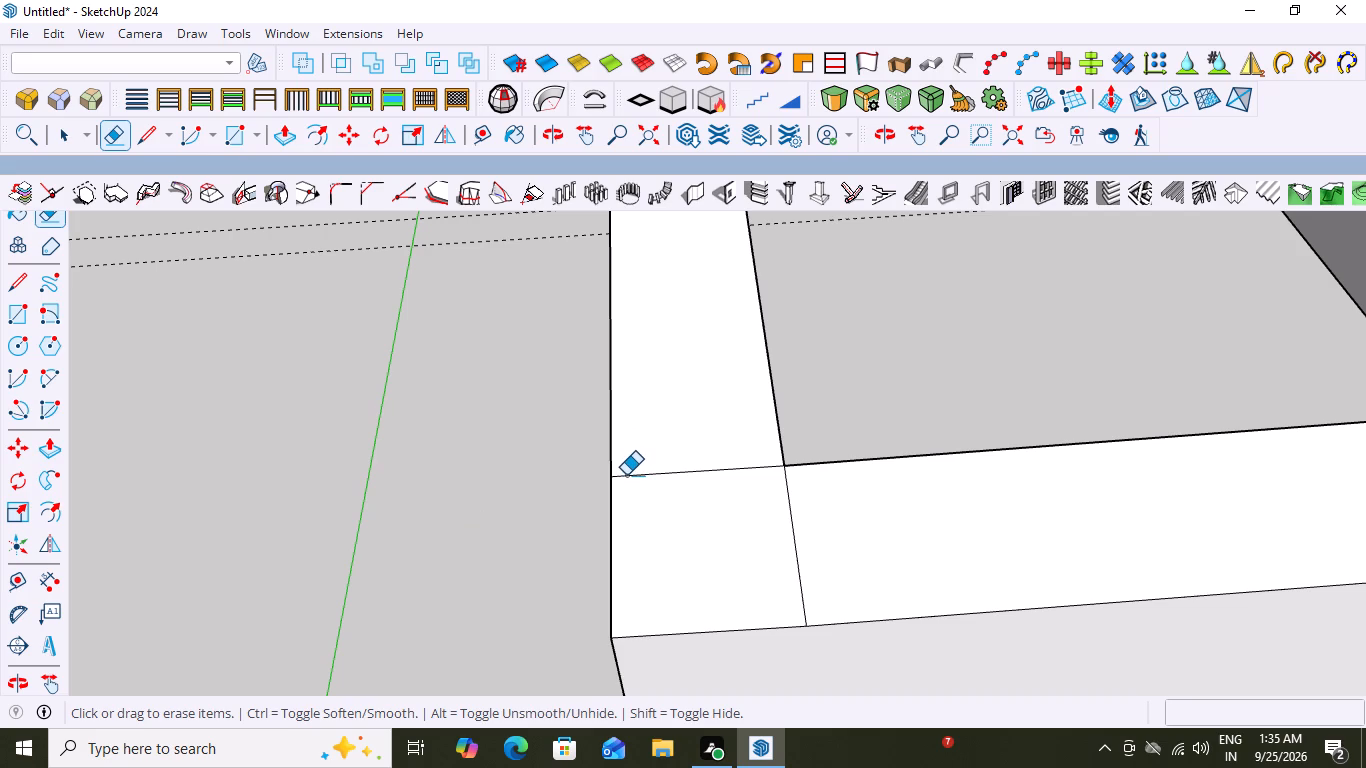
{"action": "left_click", "coordinate": [626, 475]}
{"action": "scroll", "coordinate": [467, 474], "scroll_direction": "down", "scroll_amount": 15}
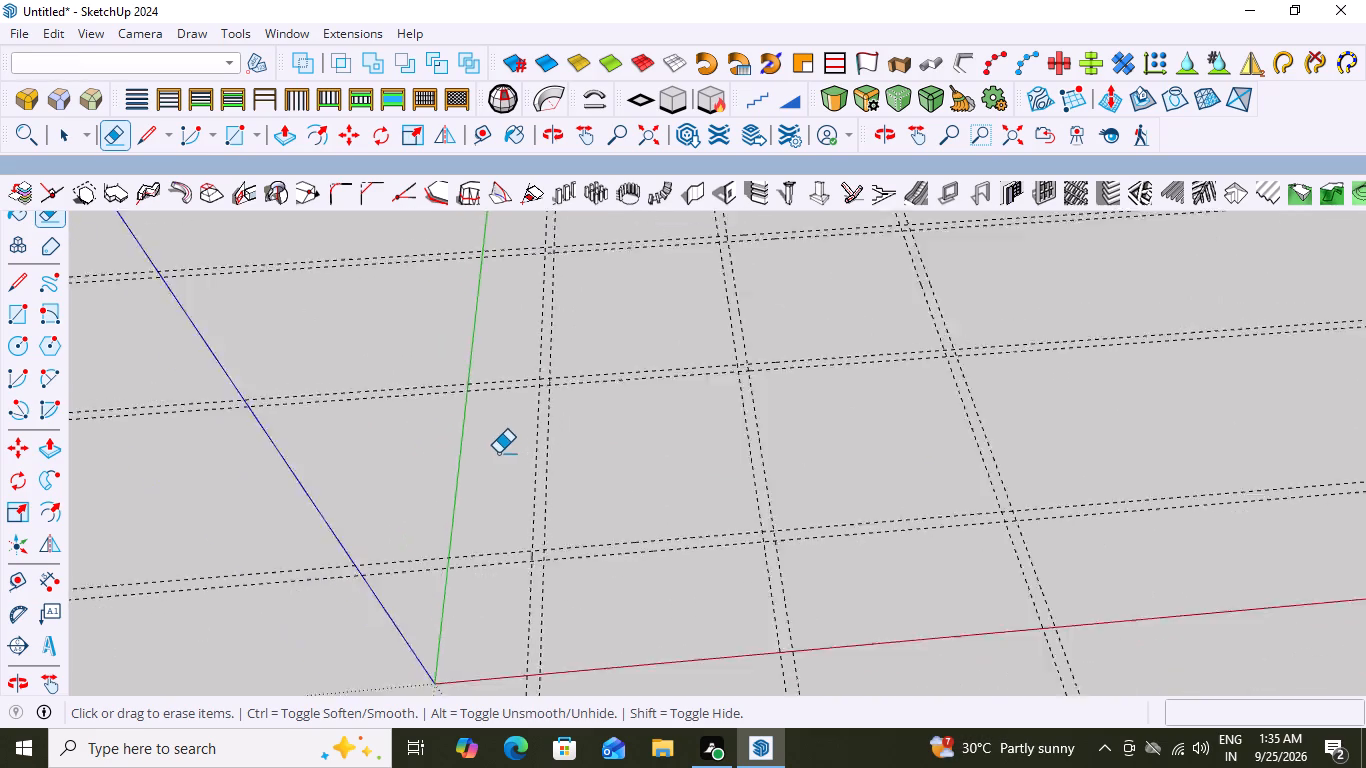
{"action": "scroll", "coordinate": [498, 453], "scroll_direction": "down", "scroll_amount": 11}
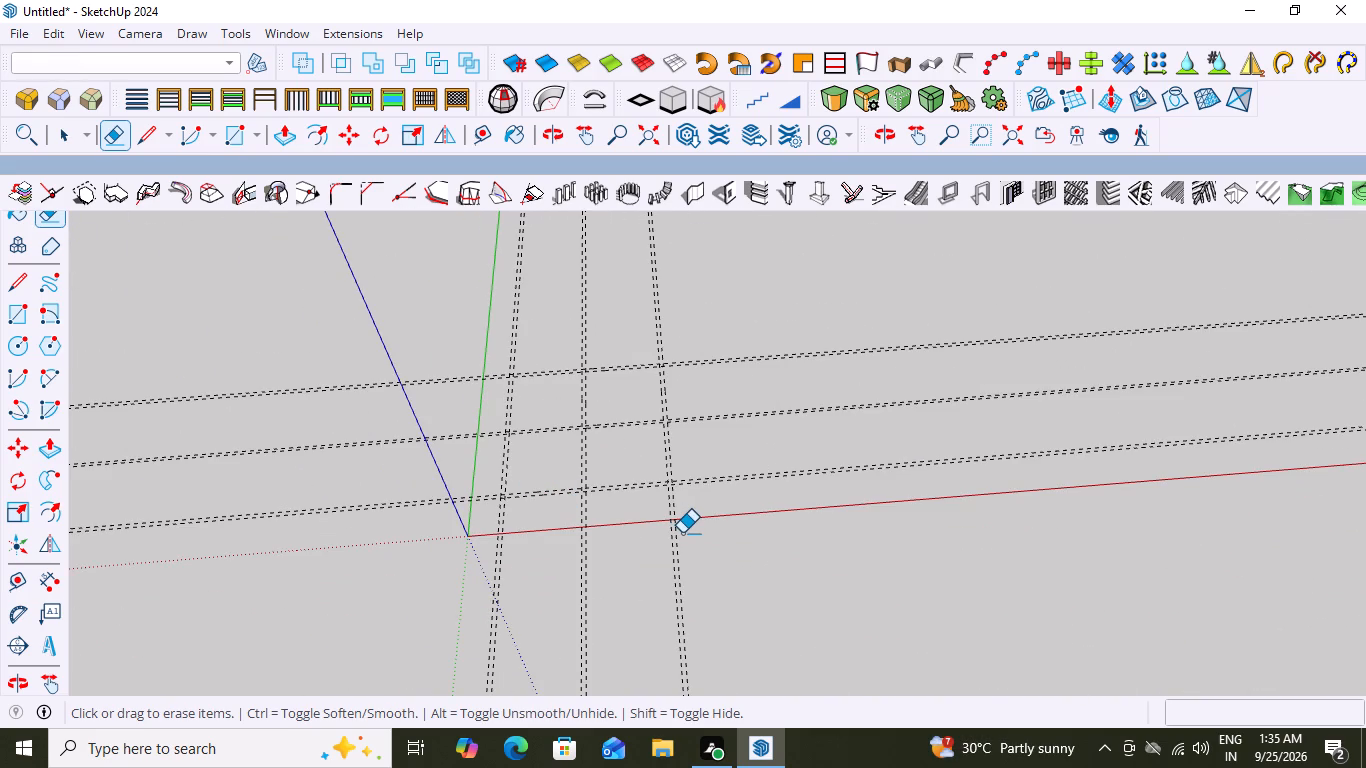
{"action": "key", "text": "space"}
{"action": "key", "text": "ctrl+x"}
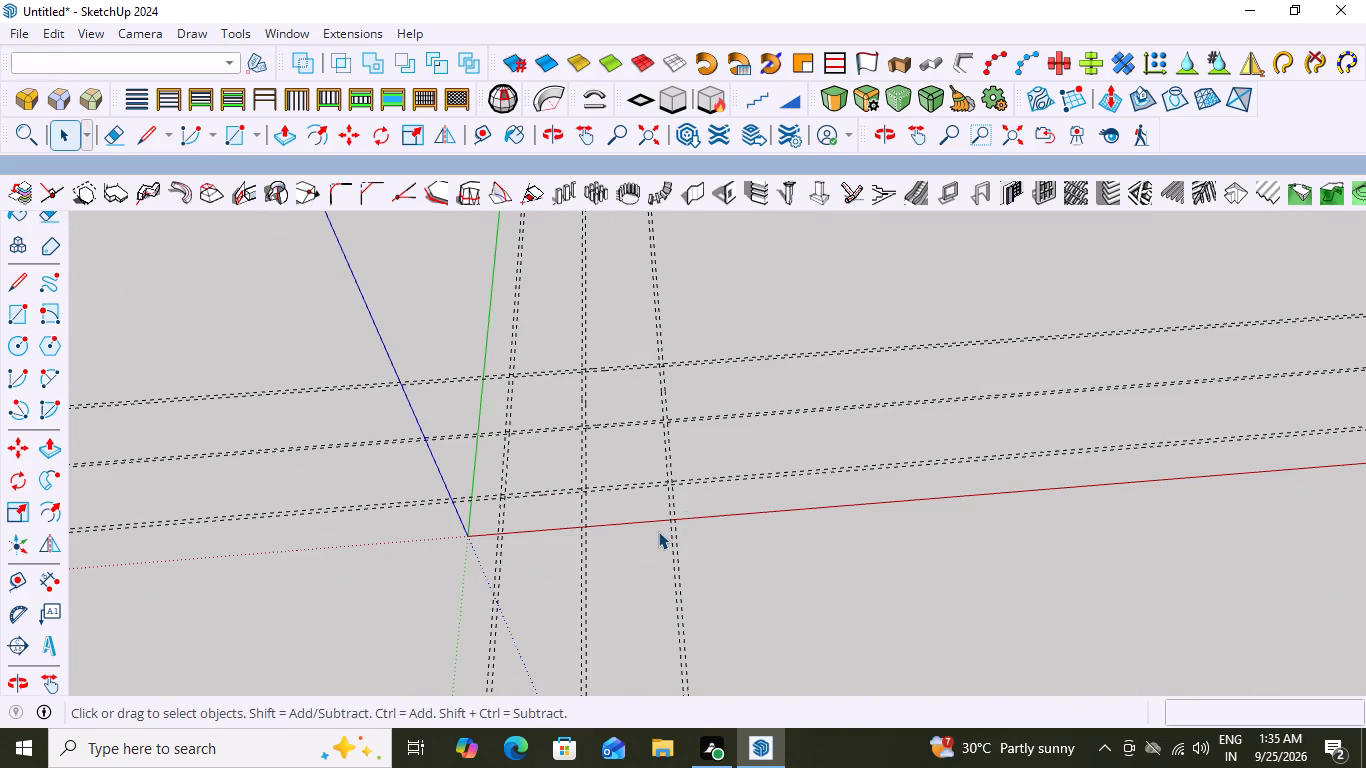
Start a new type 1 1001bit wall at the outer crossing of the farthest red-parallel and first green-parallel pairs, running 29' 6" to the nearest red-parallel pair.
{"action": "scroll", "coordinate": [512, 401], "scroll_direction": "up", "scroll_amount": 4}
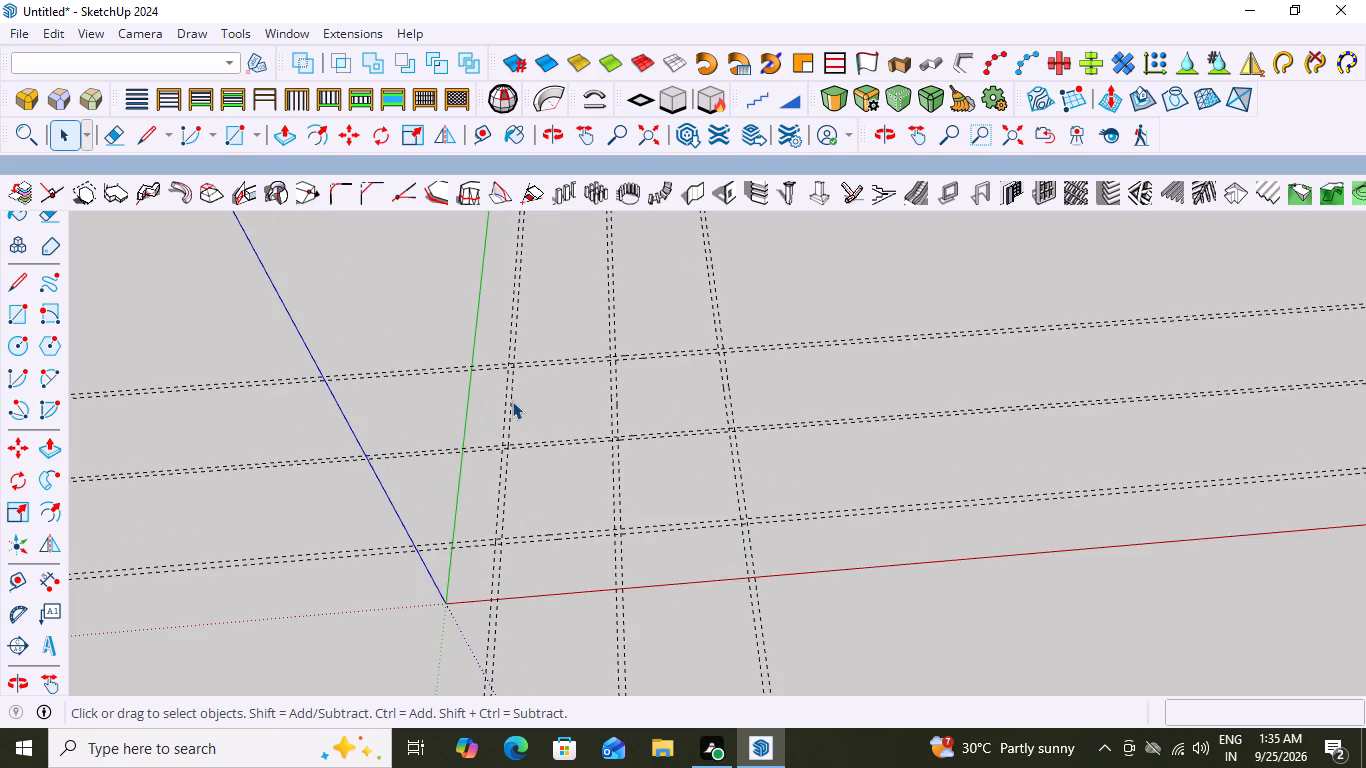
{"action": "scroll", "coordinate": [511, 395], "scroll_direction": "up", "scroll_amount": 13}
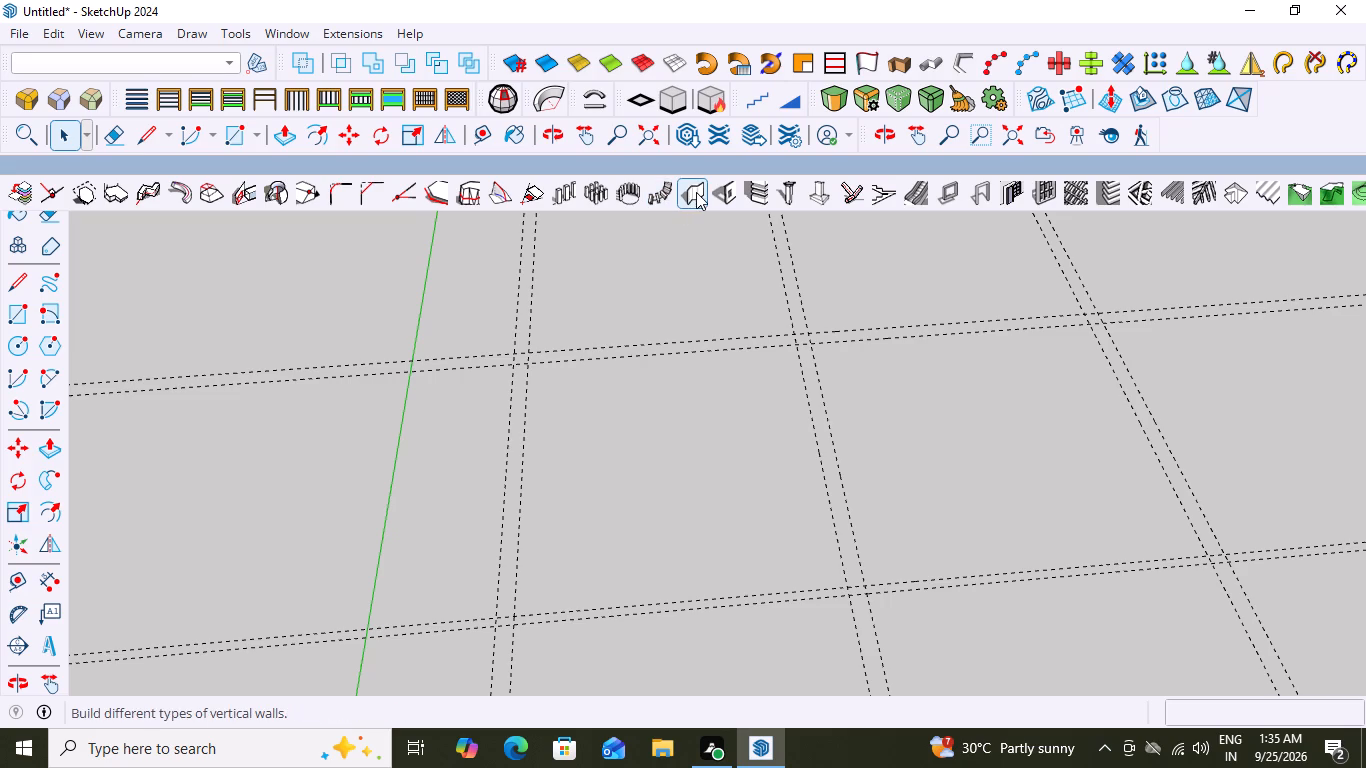
{"action": "left_click", "coordinate": [696, 192]}
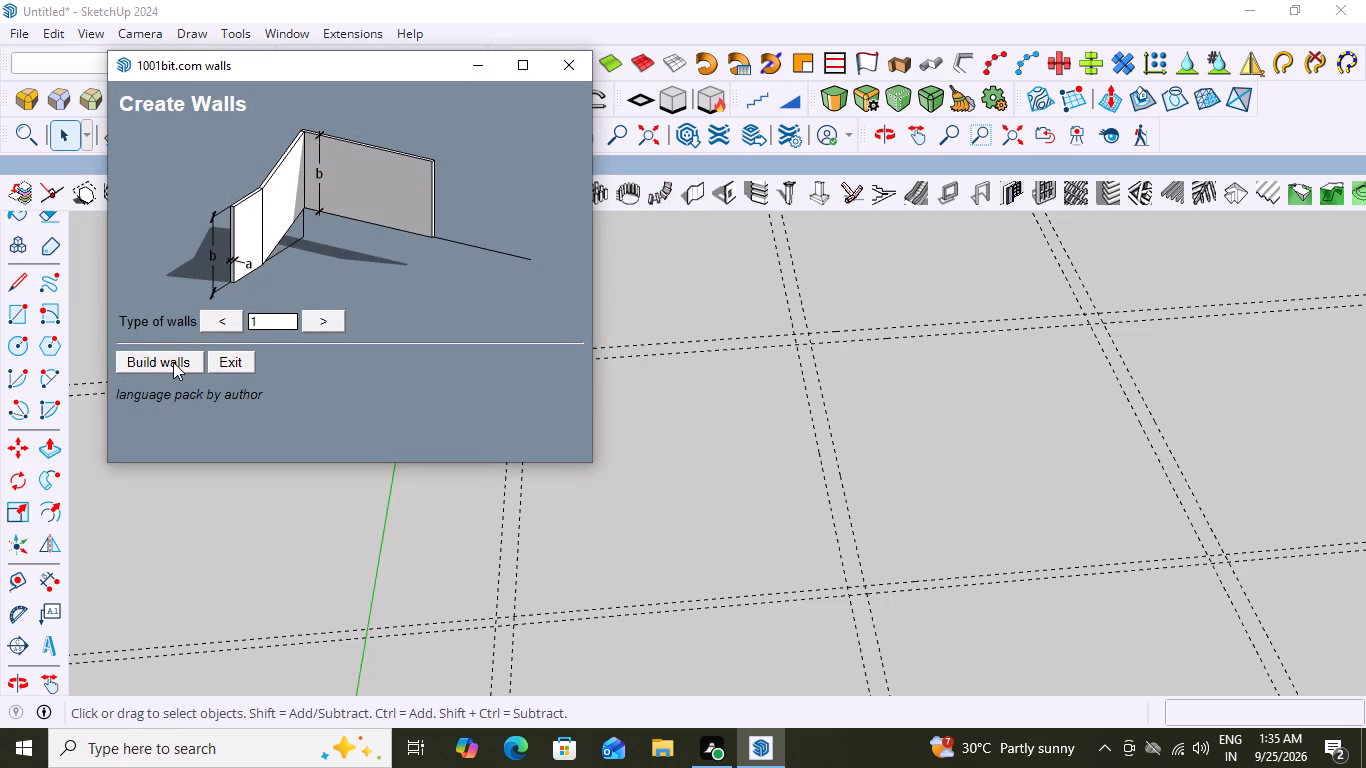
{"action": "left_click", "coordinate": [173, 362]}
{"action": "left_click", "coordinate": [189, 526]}
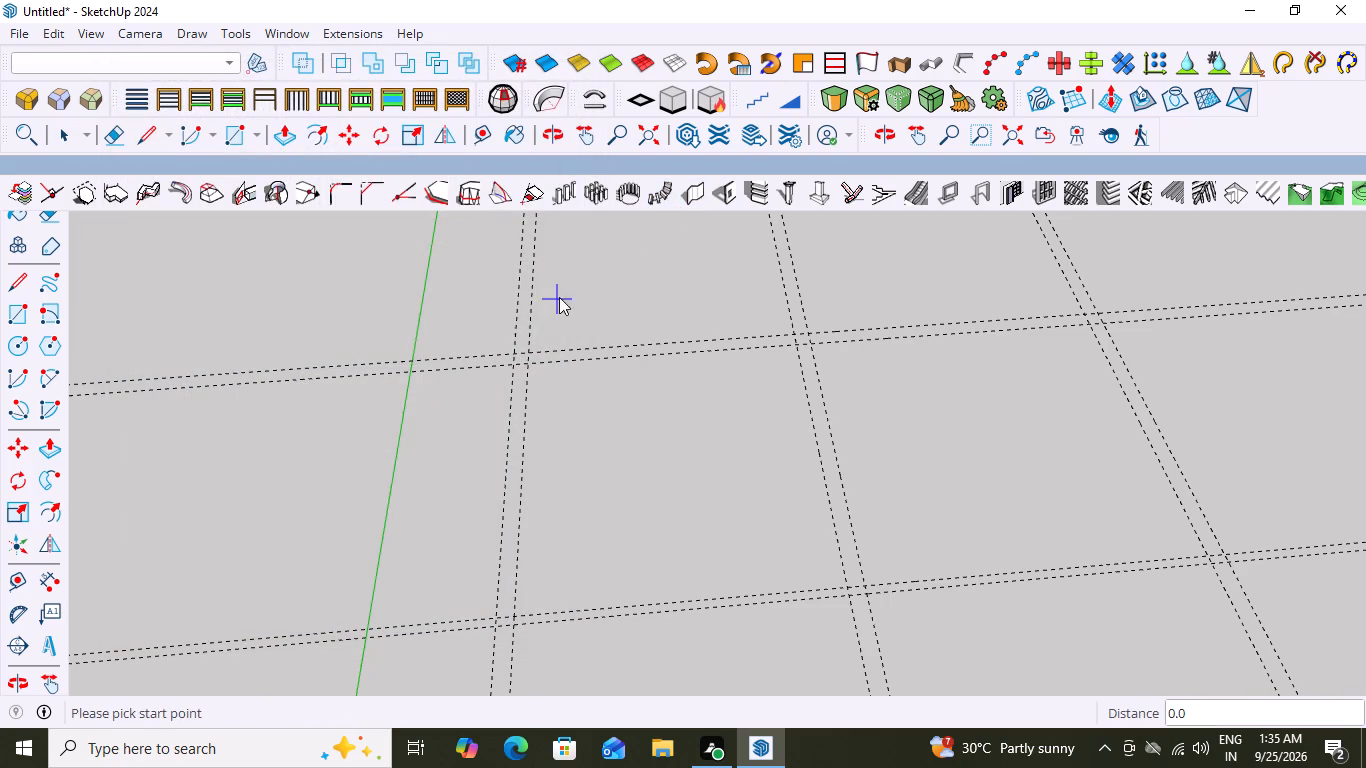
{"action": "left_click", "coordinate": [515, 352]}
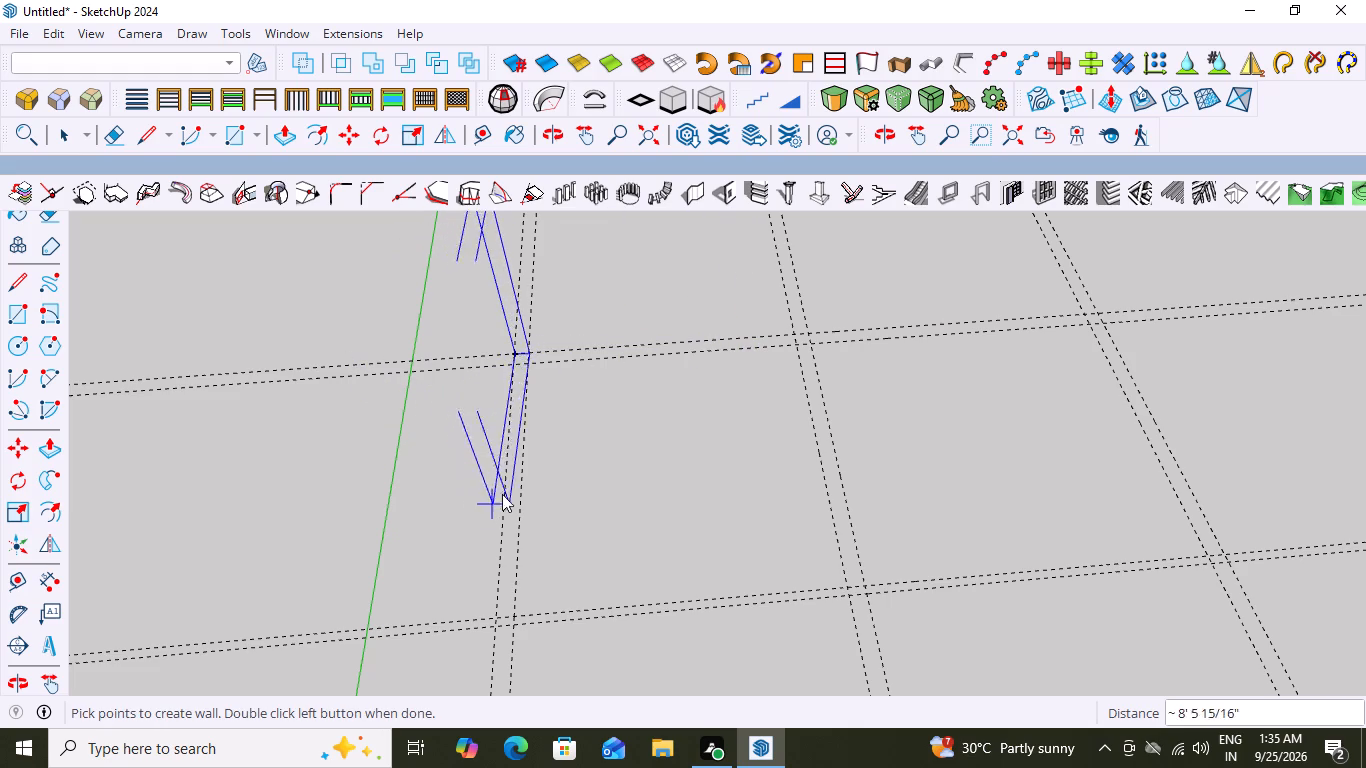
{"action": "scroll", "coordinate": [522, 483], "scroll_direction": "down", "scroll_amount": 20}
{"action": "scroll", "coordinate": [522, 483], "scroll_direction": "down", "scroll_amount": 4}
{"action": "scroll", "coordinate": [527, 619], "scroll_direction": "up", "scroll_amount": 4}
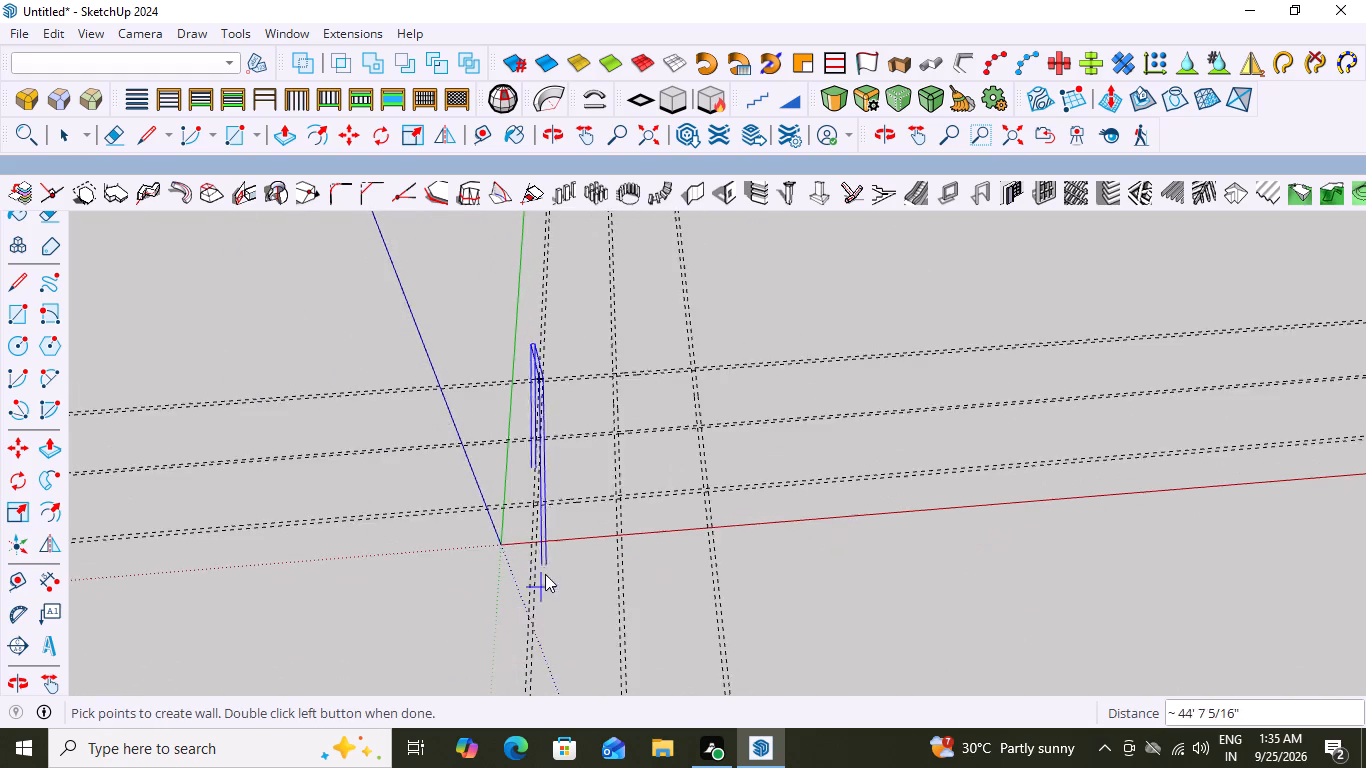
{"action": "scroll", "coordinate": [545, 574], "scroll_direction": "up", "scroll_amount": 15}
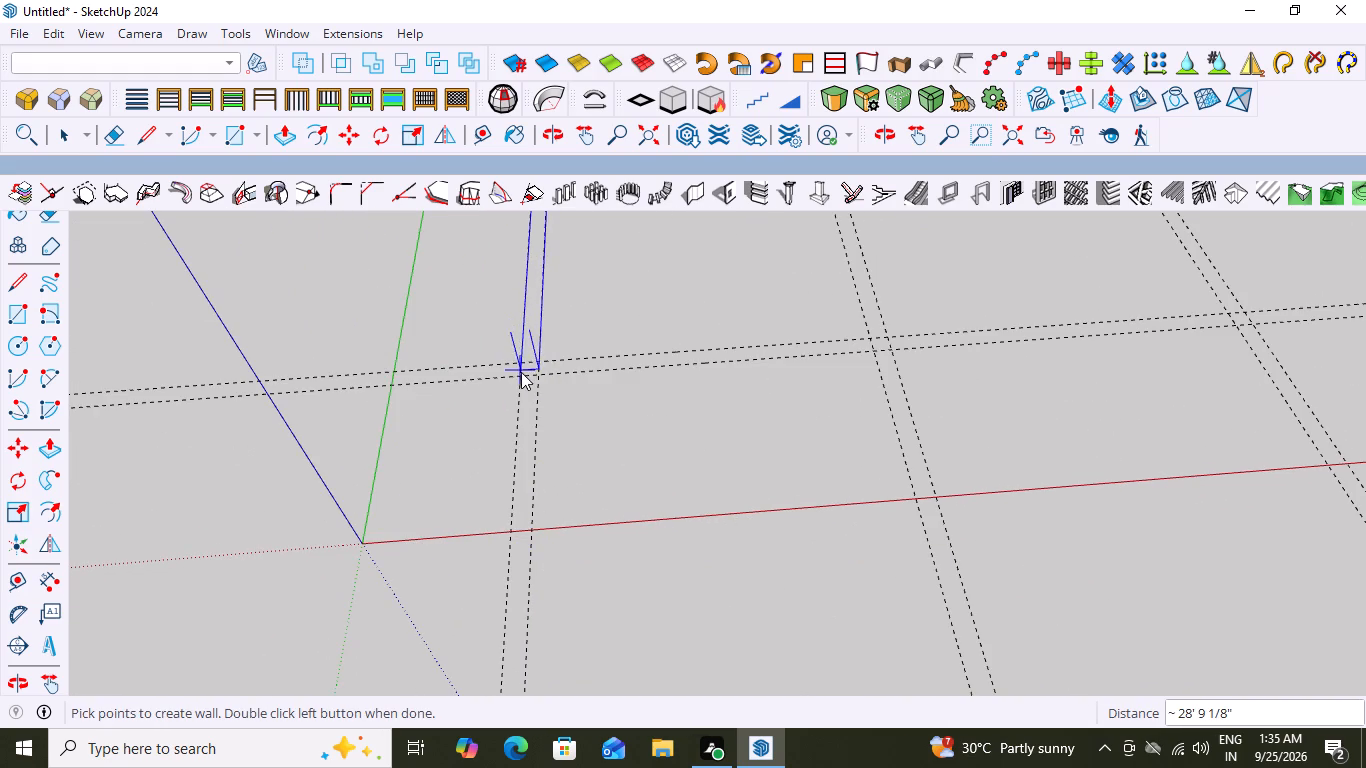
{"action": "scroll", "coordinate": [522, 375], "scroll_direction": "up", "scroll_amount": 20}
{"action": "scroll", "coordinate": [522, 375], "scroll_direction": "up", "scroll_amount": 4}
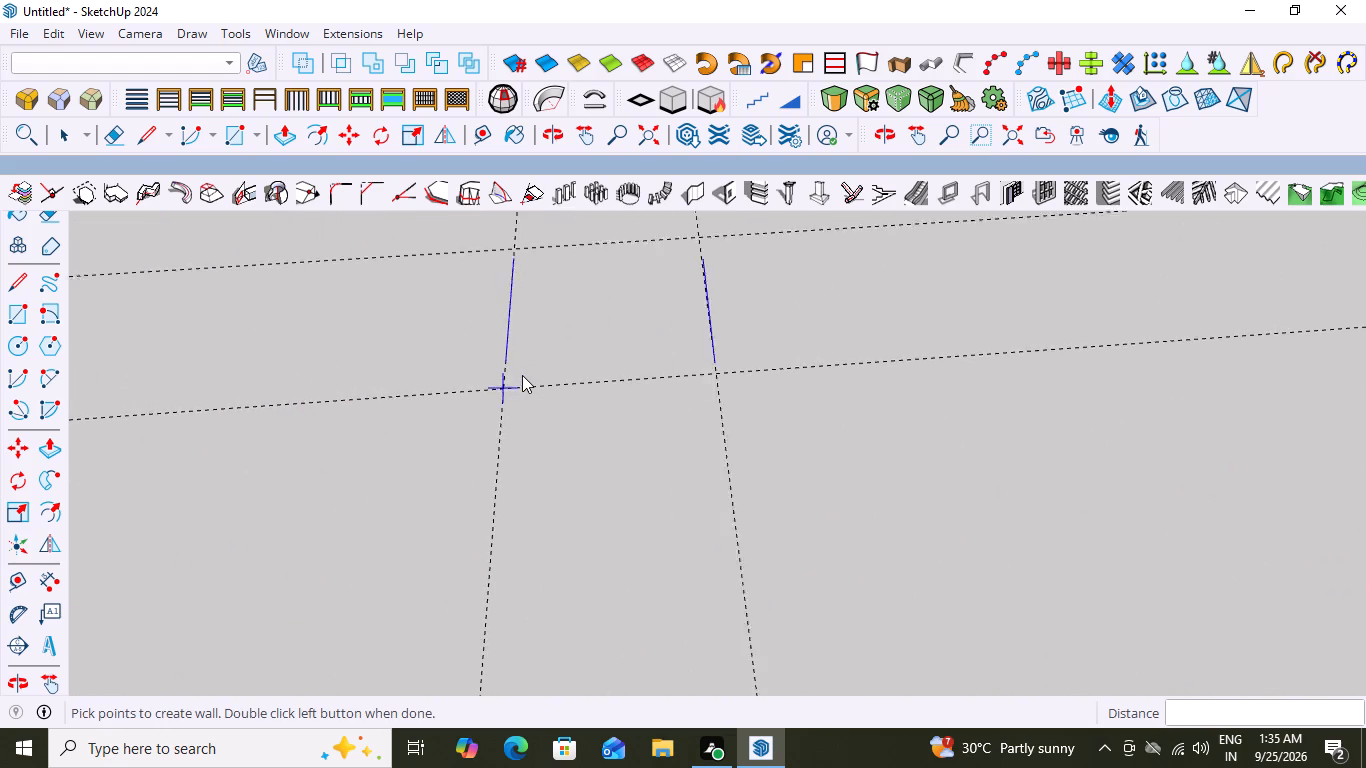
{"action": "scroll", "coordinate": [522, 375], "scroll_direction": "up", "scroll_amount": 7}
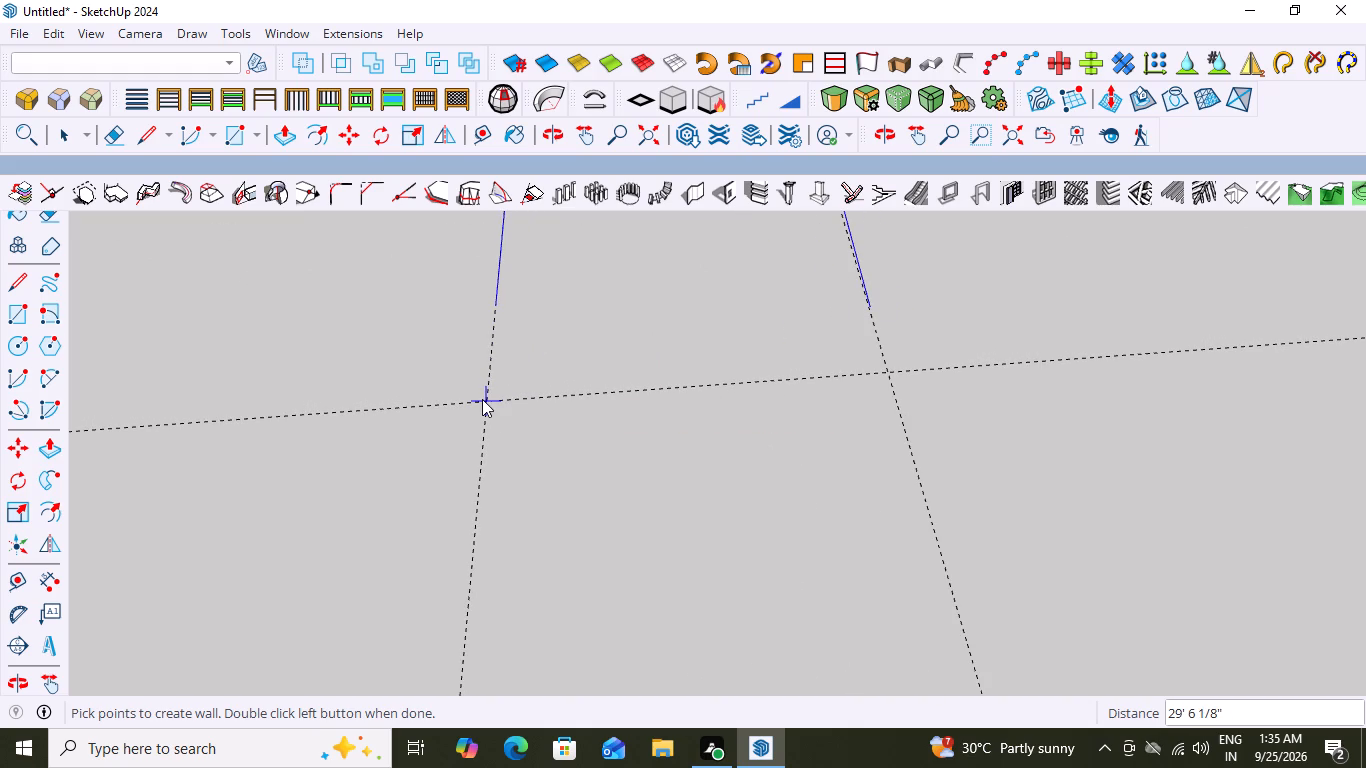
{"action": "left_click", "coordinate": [486, 399]}
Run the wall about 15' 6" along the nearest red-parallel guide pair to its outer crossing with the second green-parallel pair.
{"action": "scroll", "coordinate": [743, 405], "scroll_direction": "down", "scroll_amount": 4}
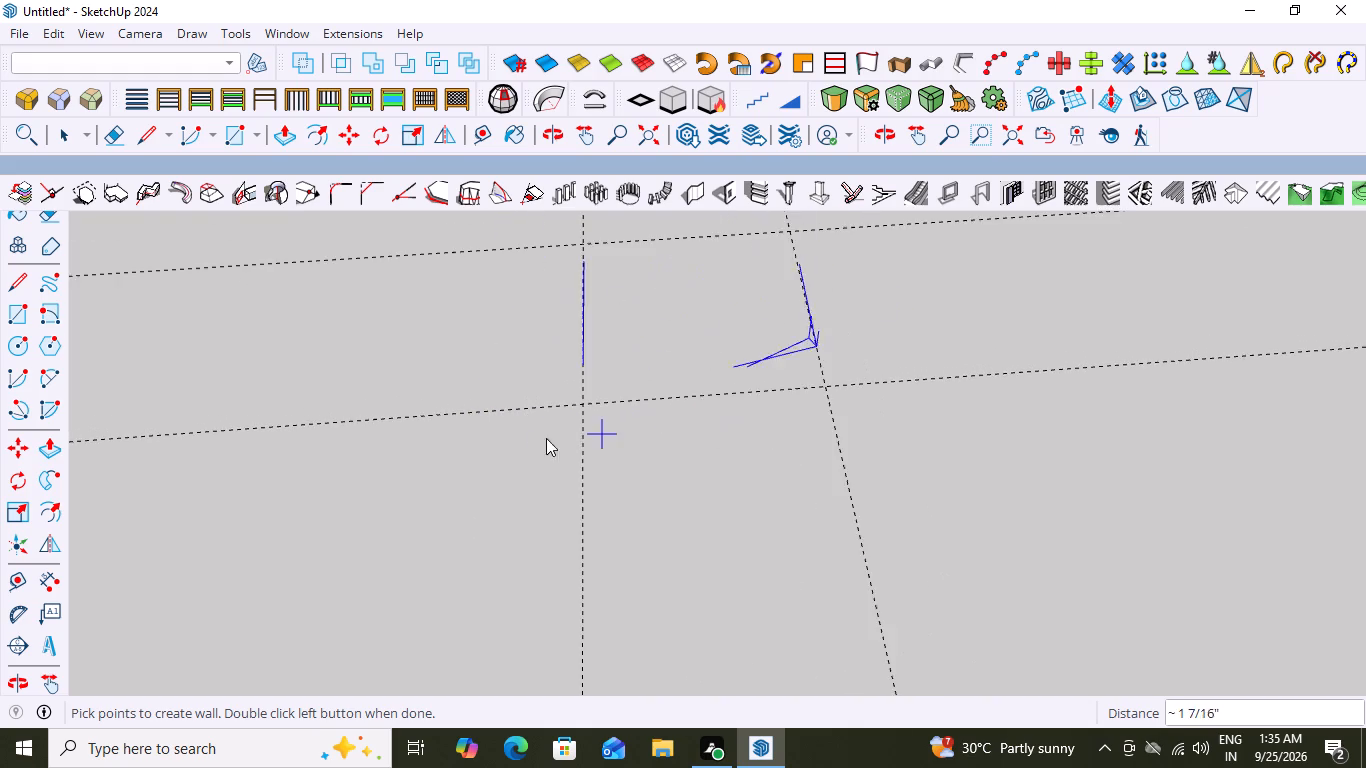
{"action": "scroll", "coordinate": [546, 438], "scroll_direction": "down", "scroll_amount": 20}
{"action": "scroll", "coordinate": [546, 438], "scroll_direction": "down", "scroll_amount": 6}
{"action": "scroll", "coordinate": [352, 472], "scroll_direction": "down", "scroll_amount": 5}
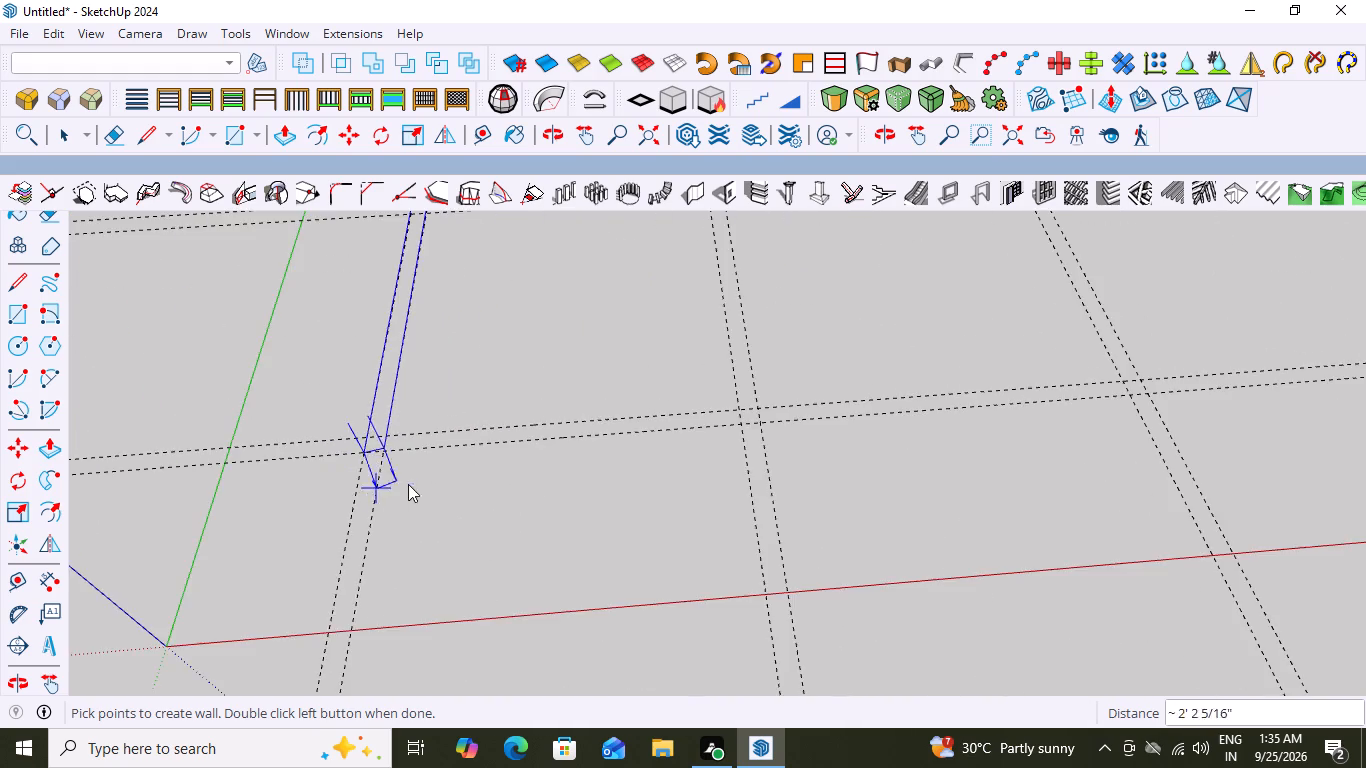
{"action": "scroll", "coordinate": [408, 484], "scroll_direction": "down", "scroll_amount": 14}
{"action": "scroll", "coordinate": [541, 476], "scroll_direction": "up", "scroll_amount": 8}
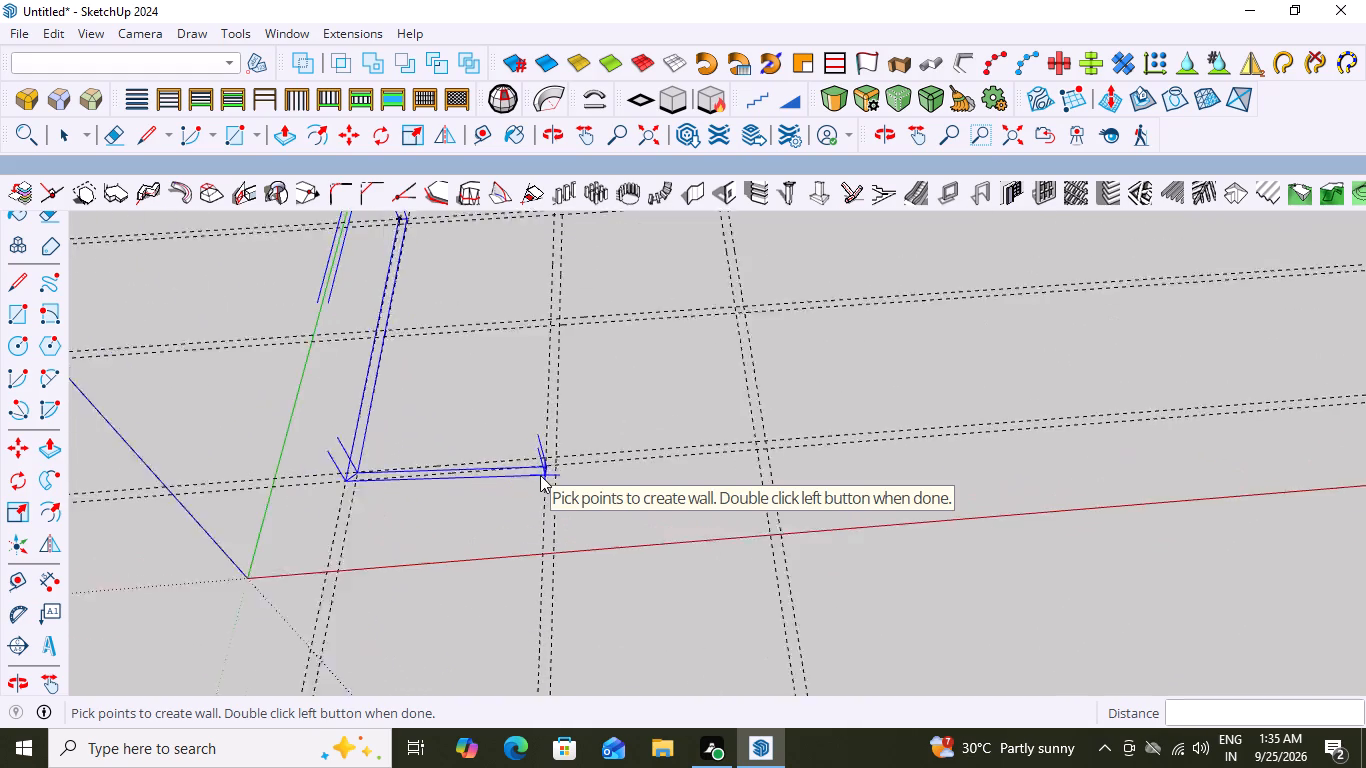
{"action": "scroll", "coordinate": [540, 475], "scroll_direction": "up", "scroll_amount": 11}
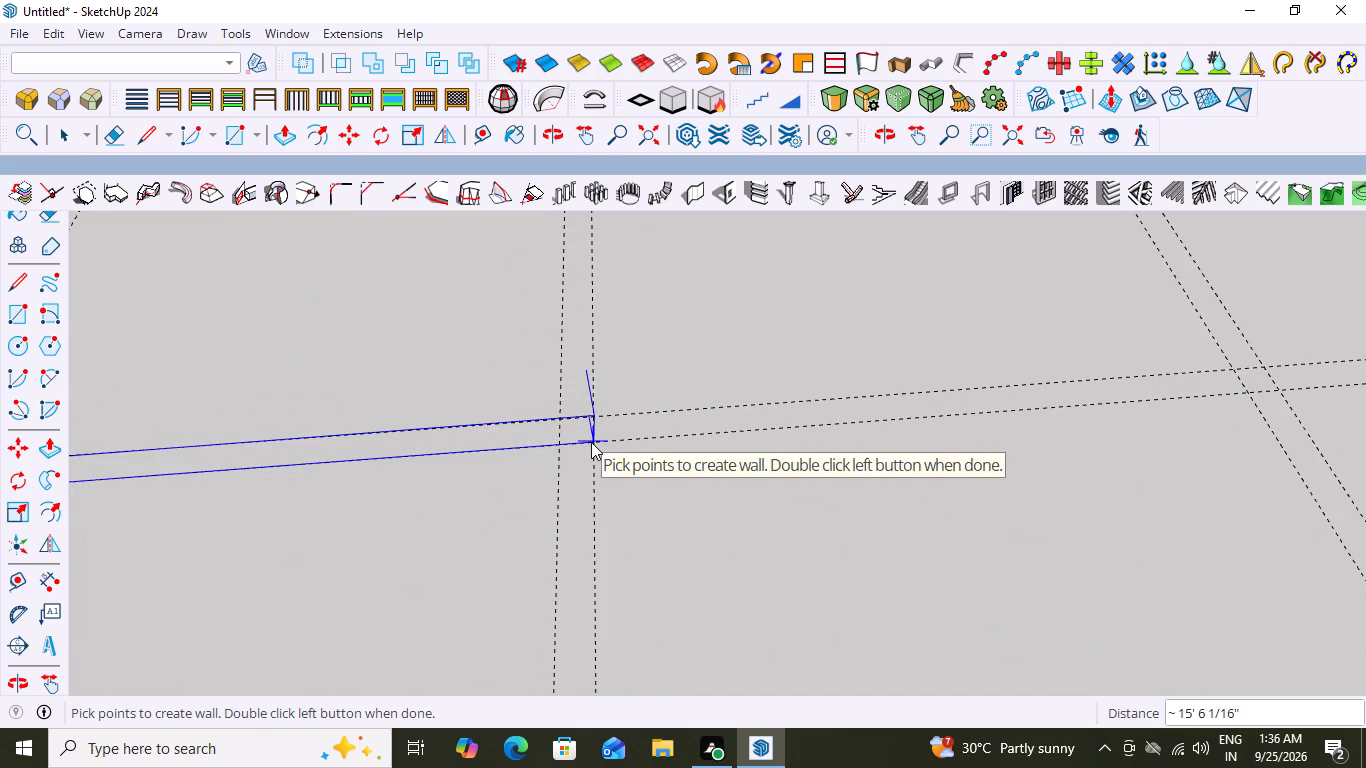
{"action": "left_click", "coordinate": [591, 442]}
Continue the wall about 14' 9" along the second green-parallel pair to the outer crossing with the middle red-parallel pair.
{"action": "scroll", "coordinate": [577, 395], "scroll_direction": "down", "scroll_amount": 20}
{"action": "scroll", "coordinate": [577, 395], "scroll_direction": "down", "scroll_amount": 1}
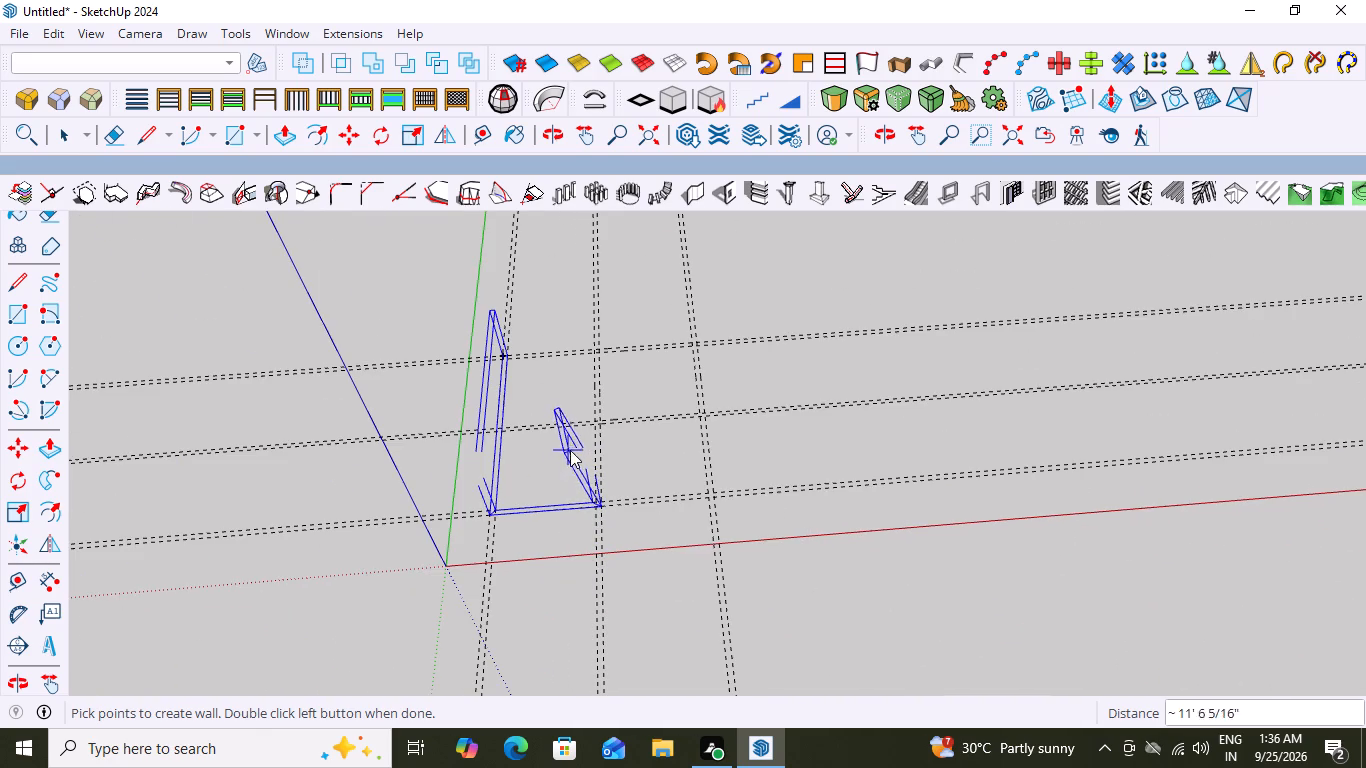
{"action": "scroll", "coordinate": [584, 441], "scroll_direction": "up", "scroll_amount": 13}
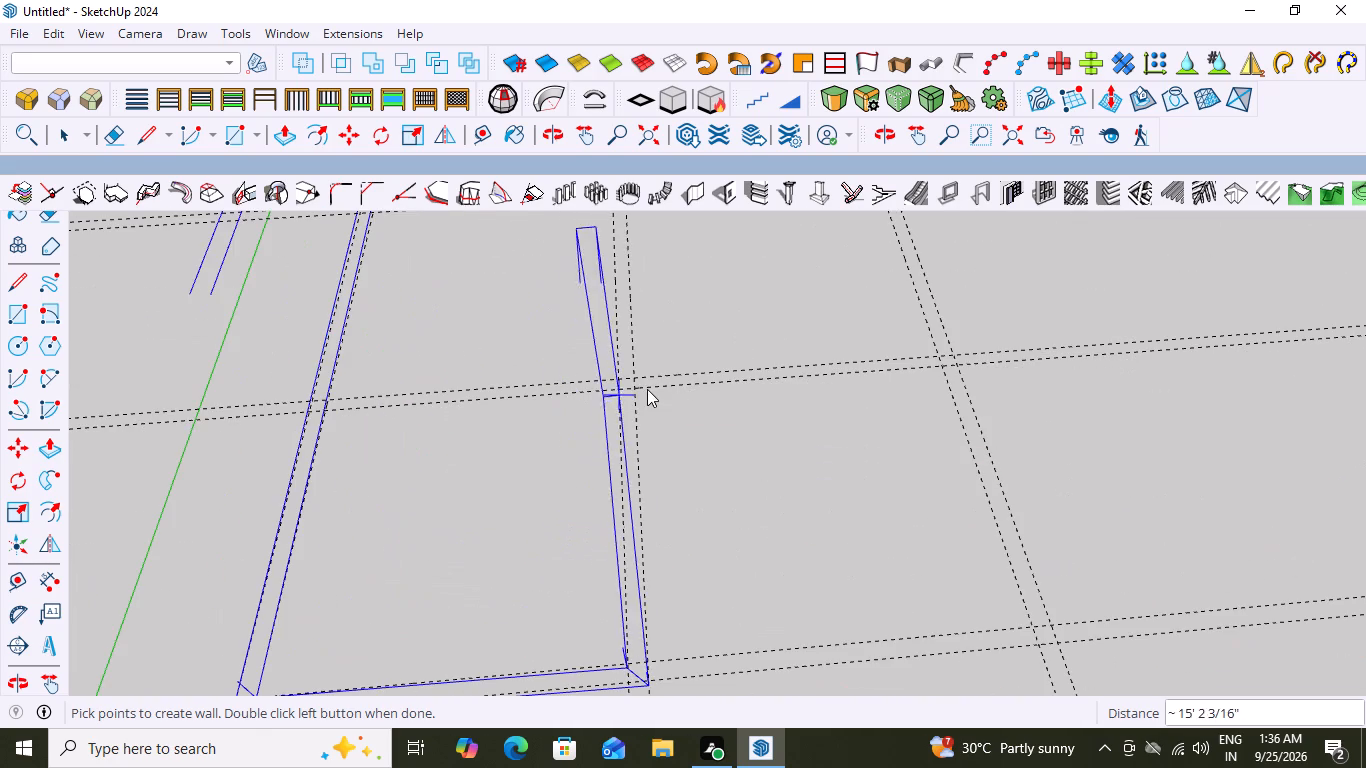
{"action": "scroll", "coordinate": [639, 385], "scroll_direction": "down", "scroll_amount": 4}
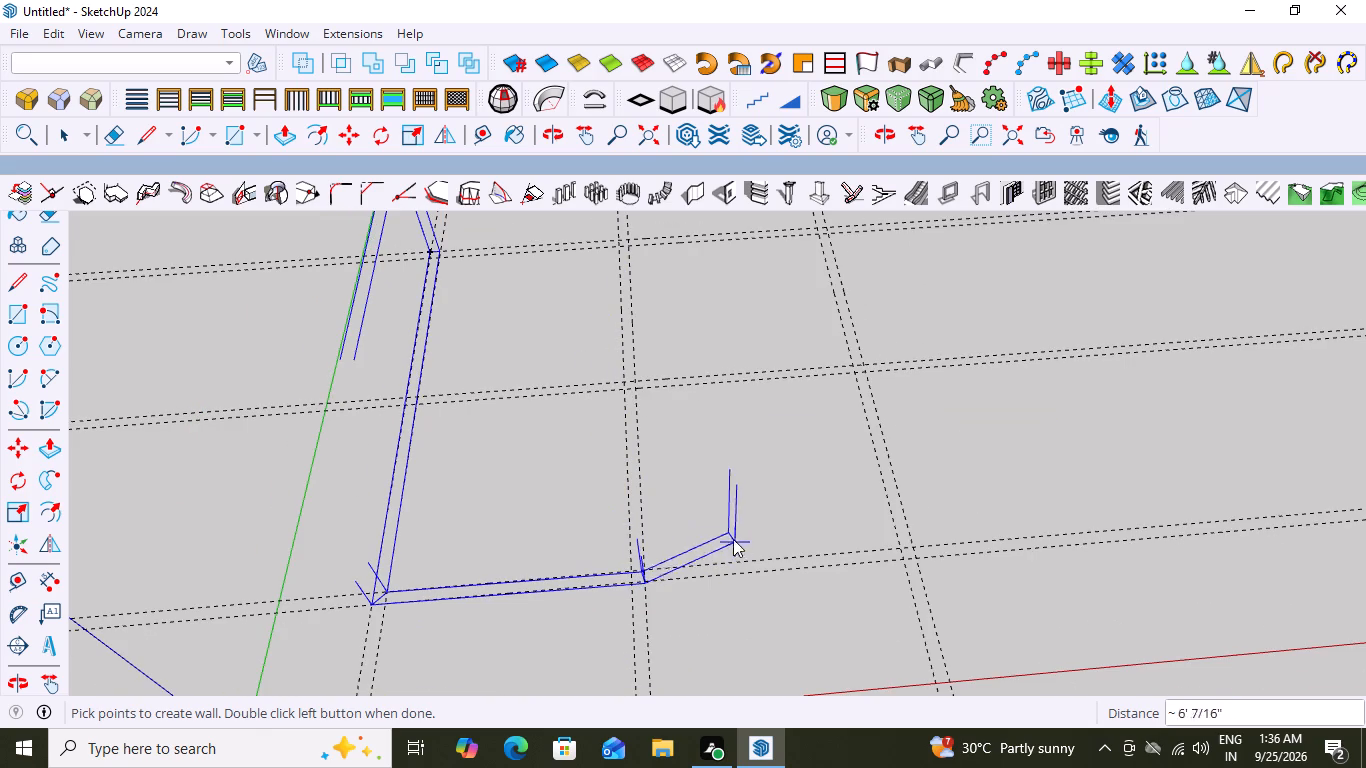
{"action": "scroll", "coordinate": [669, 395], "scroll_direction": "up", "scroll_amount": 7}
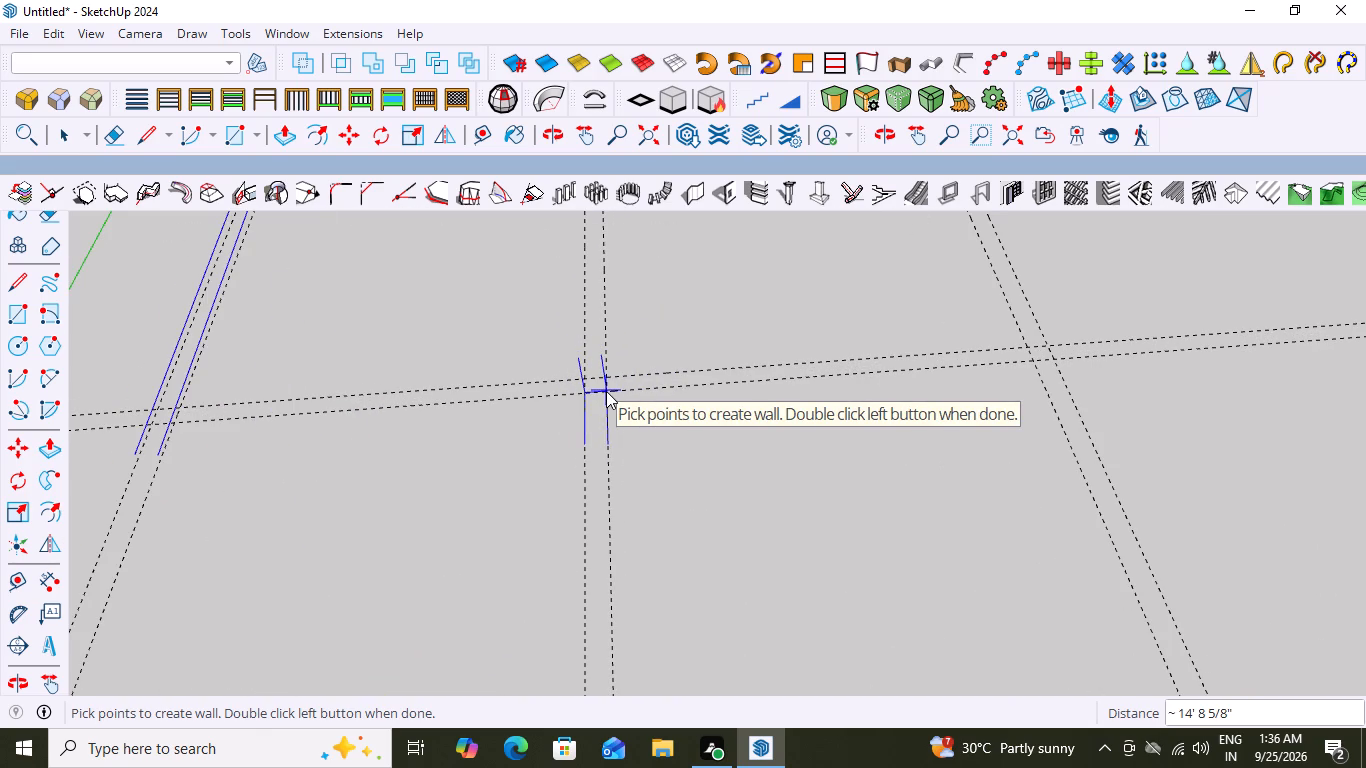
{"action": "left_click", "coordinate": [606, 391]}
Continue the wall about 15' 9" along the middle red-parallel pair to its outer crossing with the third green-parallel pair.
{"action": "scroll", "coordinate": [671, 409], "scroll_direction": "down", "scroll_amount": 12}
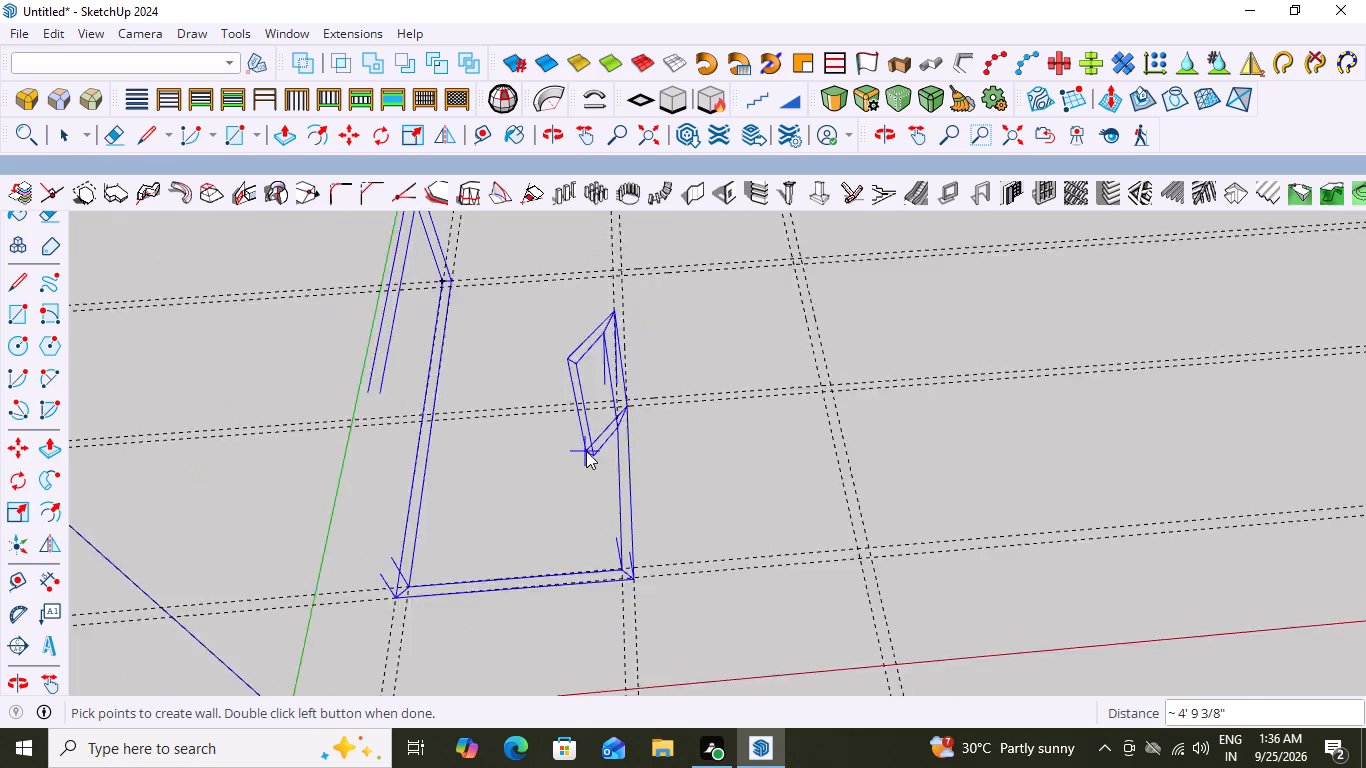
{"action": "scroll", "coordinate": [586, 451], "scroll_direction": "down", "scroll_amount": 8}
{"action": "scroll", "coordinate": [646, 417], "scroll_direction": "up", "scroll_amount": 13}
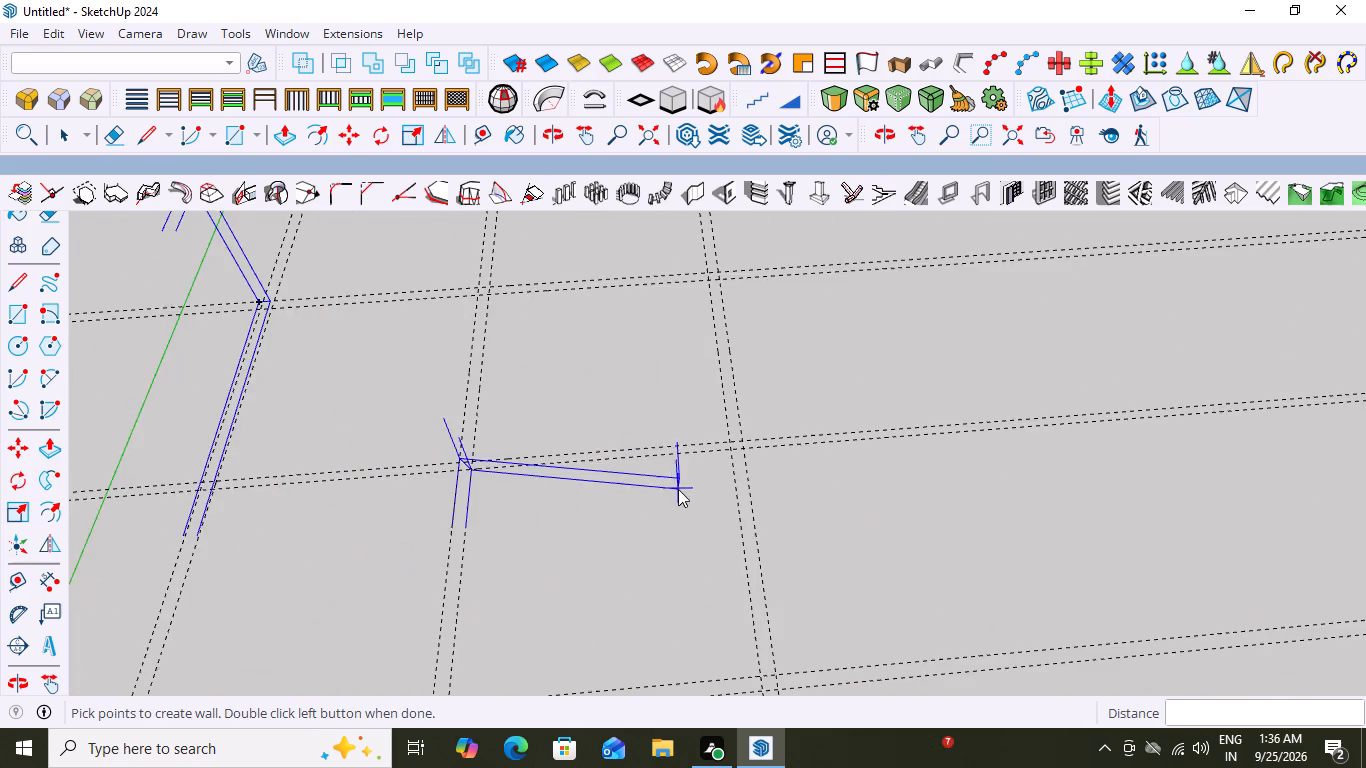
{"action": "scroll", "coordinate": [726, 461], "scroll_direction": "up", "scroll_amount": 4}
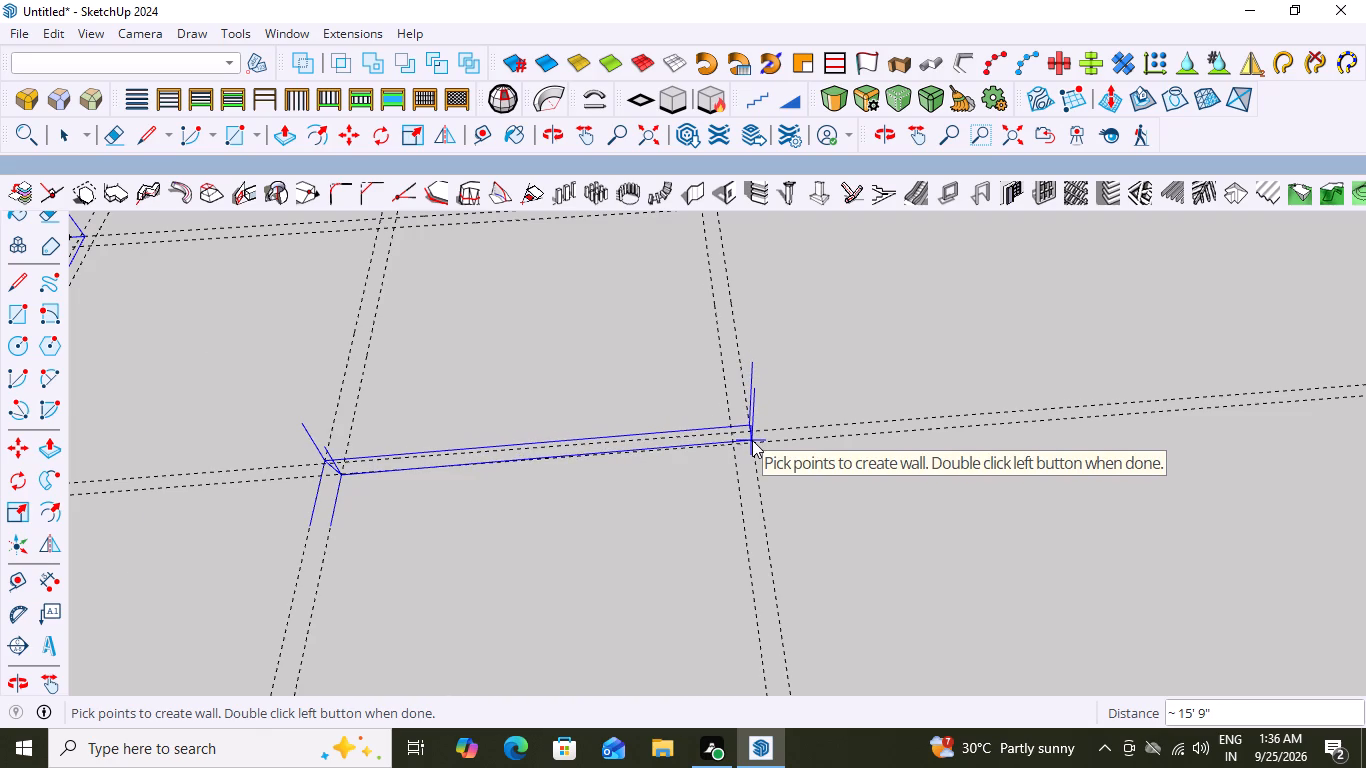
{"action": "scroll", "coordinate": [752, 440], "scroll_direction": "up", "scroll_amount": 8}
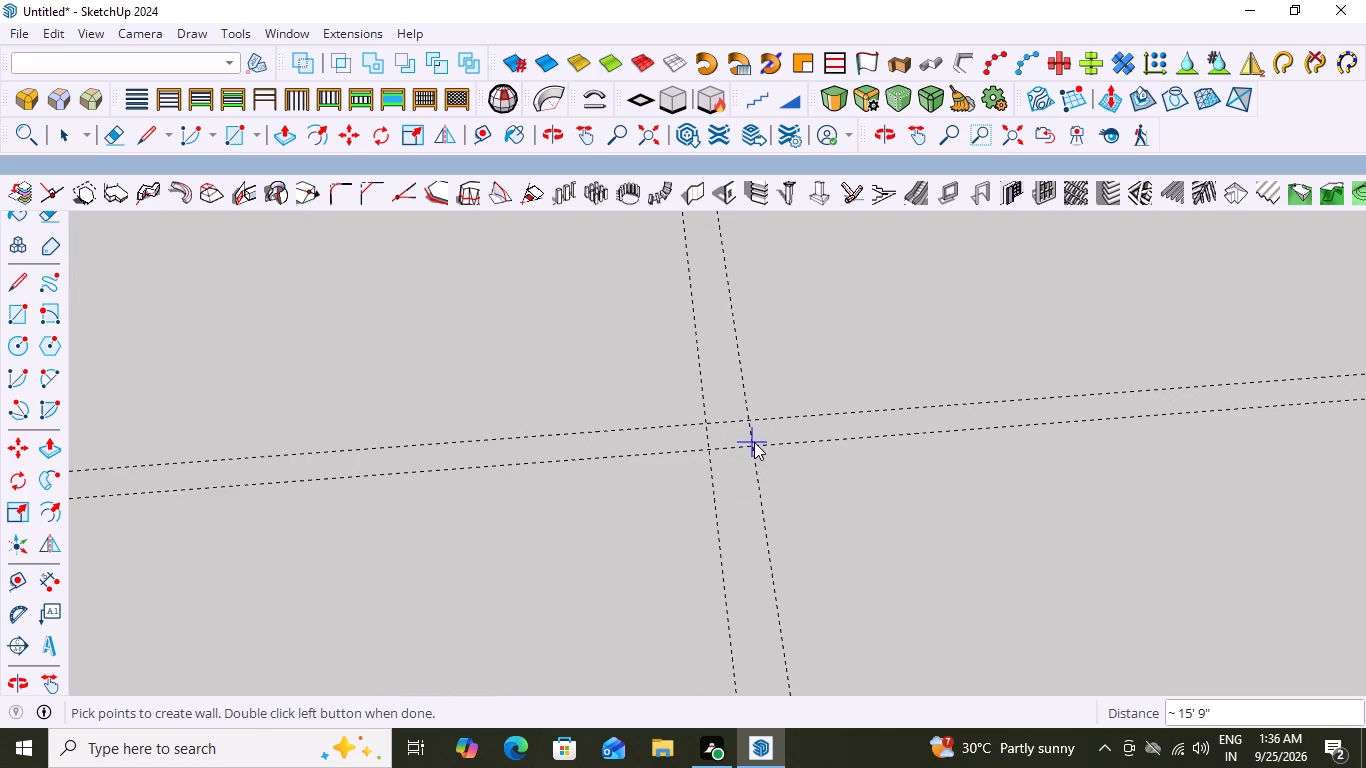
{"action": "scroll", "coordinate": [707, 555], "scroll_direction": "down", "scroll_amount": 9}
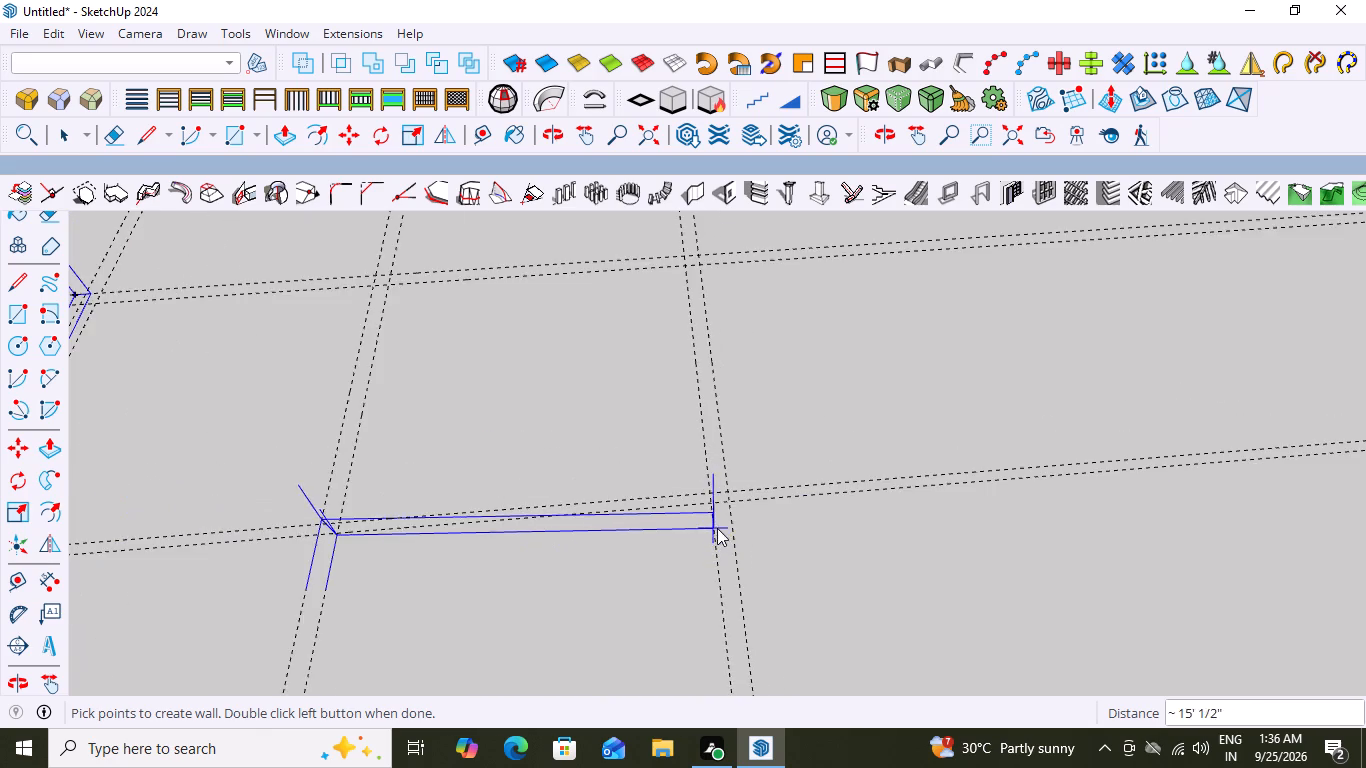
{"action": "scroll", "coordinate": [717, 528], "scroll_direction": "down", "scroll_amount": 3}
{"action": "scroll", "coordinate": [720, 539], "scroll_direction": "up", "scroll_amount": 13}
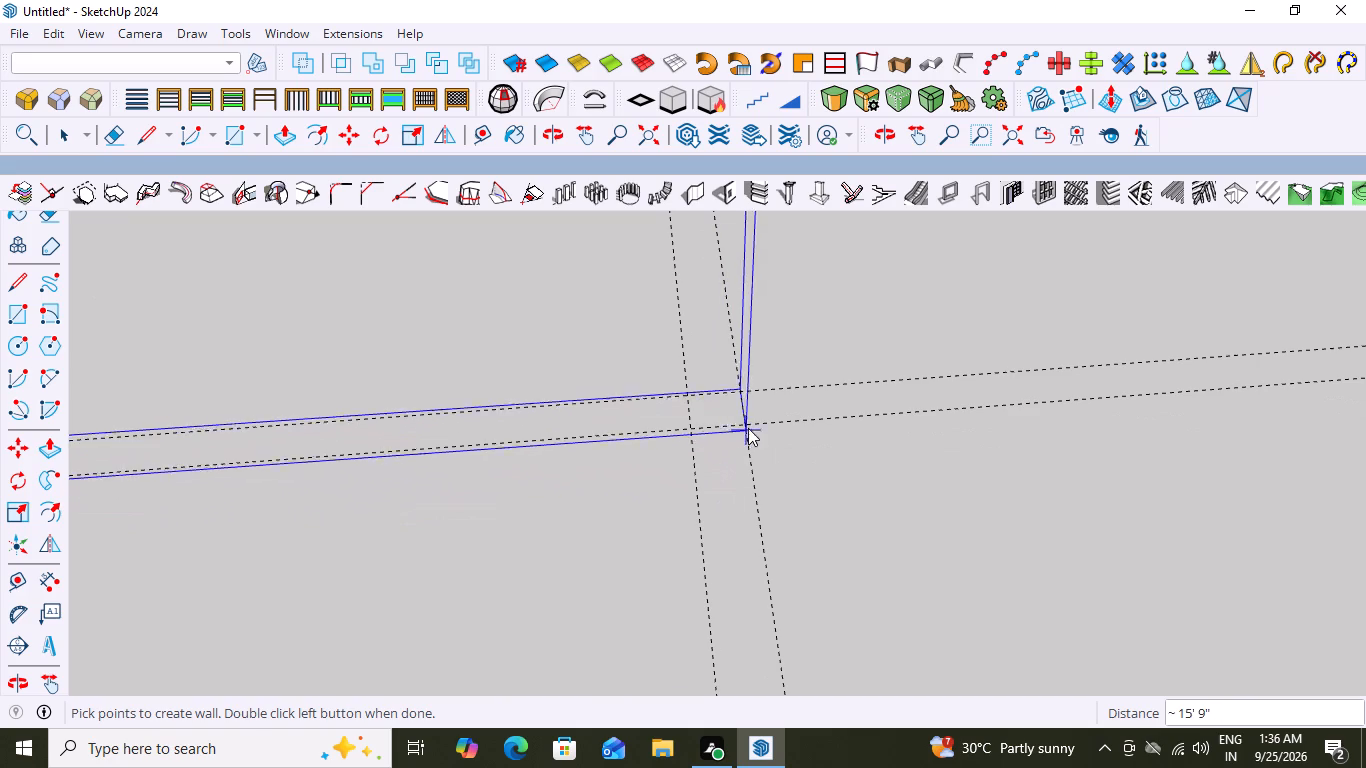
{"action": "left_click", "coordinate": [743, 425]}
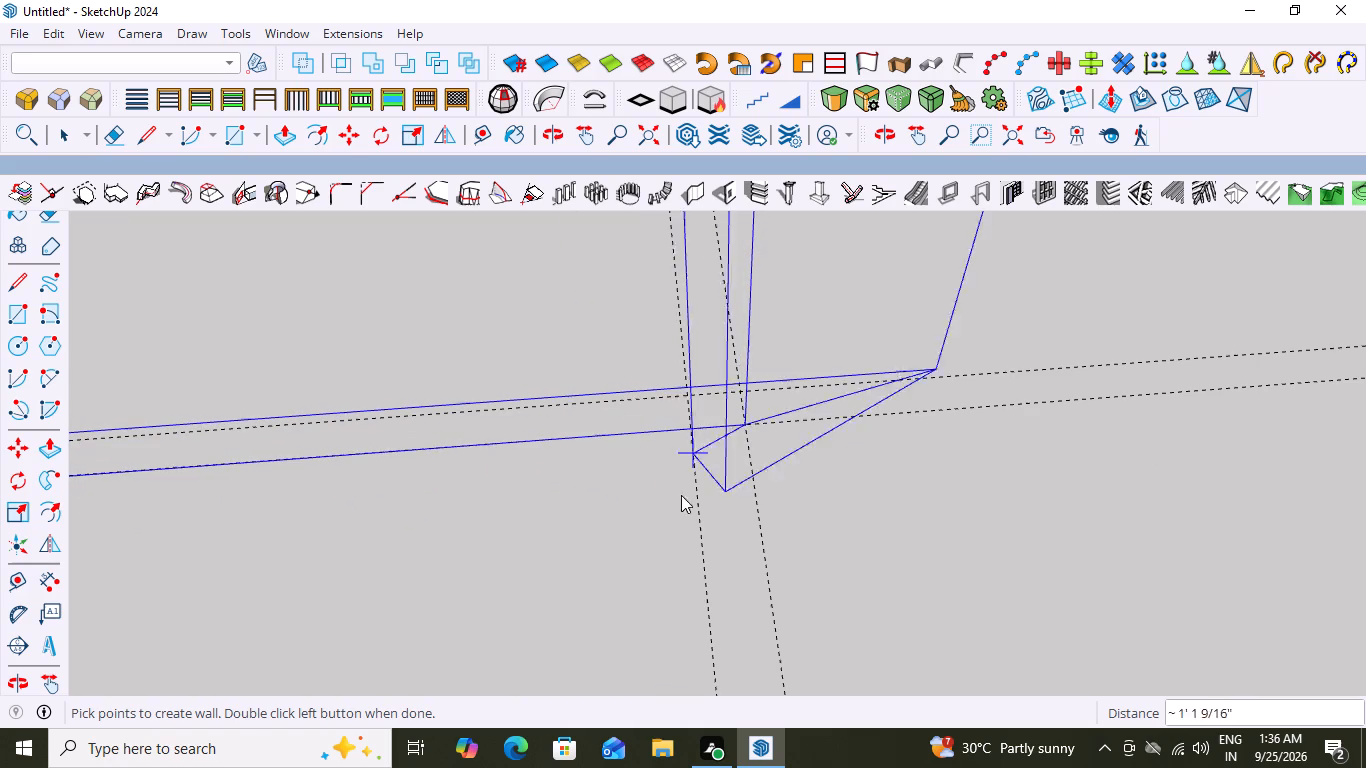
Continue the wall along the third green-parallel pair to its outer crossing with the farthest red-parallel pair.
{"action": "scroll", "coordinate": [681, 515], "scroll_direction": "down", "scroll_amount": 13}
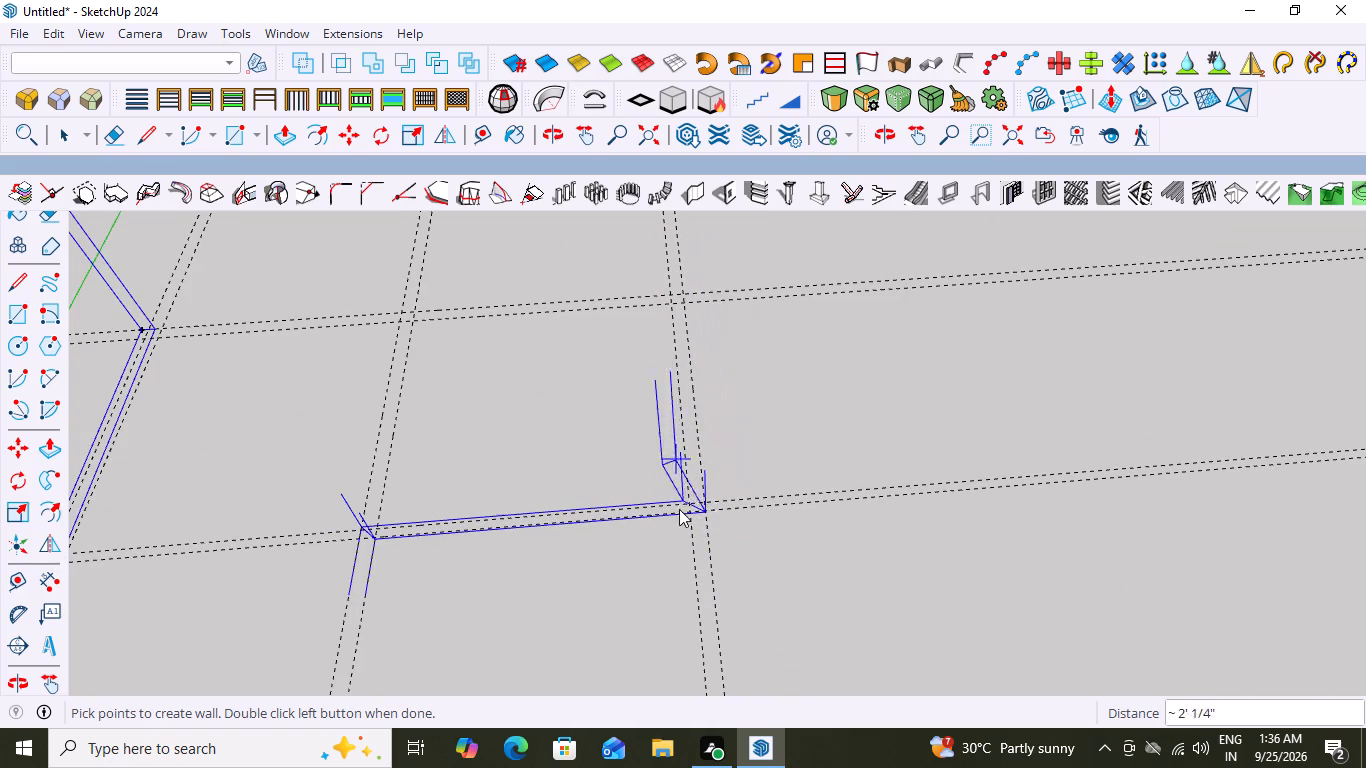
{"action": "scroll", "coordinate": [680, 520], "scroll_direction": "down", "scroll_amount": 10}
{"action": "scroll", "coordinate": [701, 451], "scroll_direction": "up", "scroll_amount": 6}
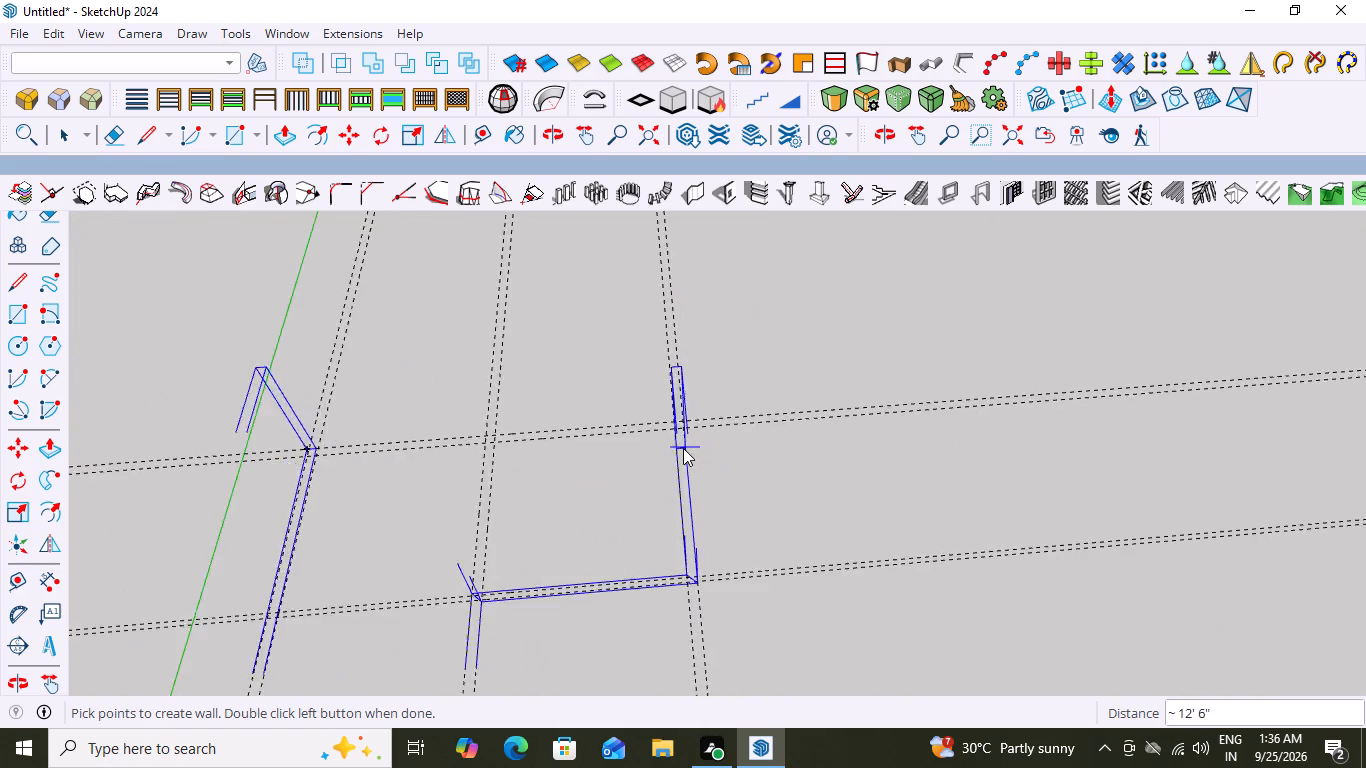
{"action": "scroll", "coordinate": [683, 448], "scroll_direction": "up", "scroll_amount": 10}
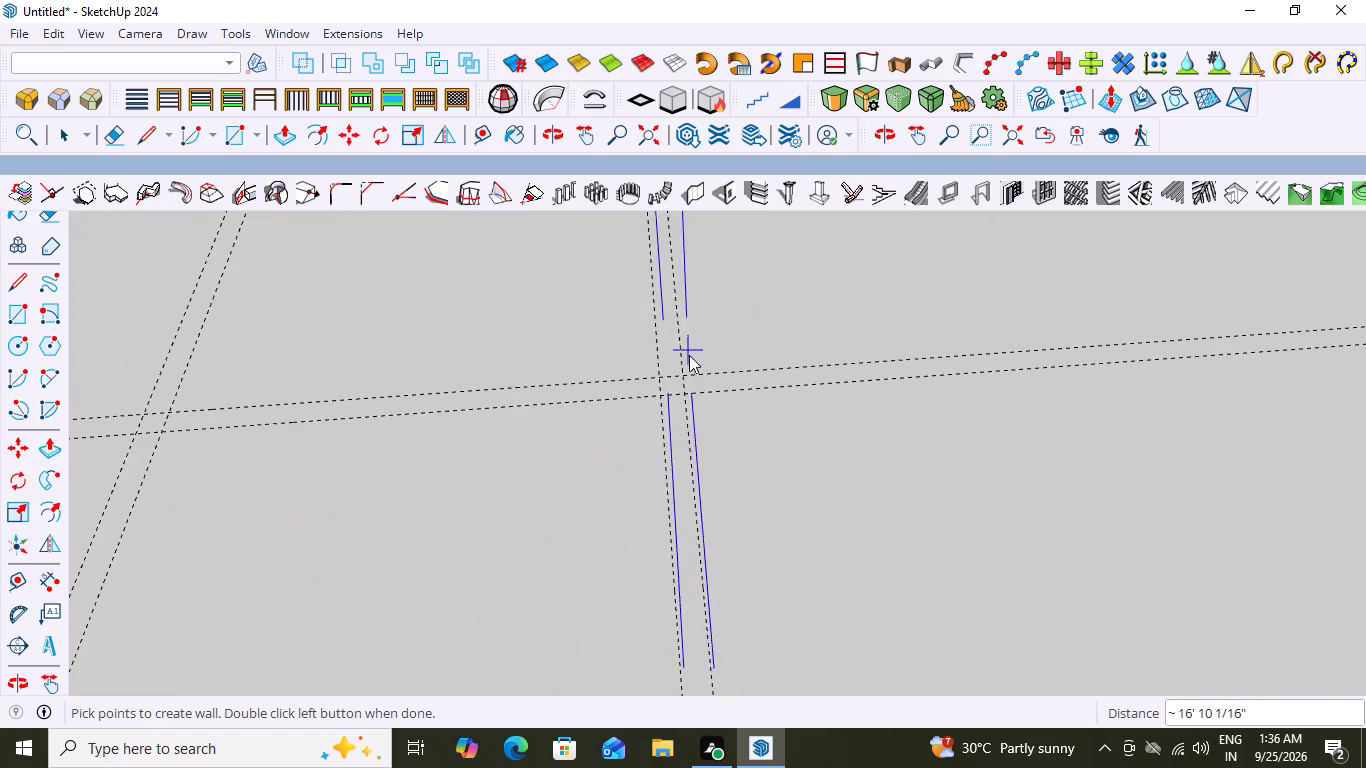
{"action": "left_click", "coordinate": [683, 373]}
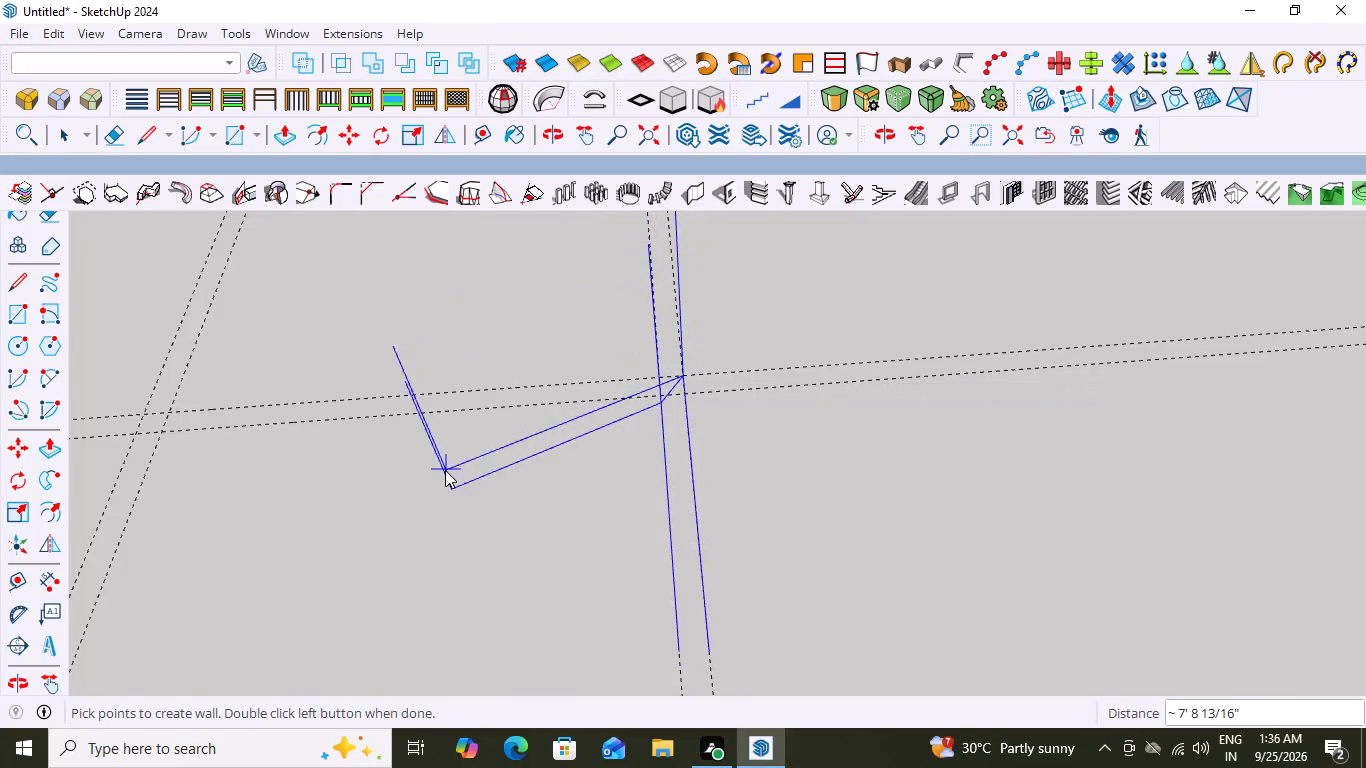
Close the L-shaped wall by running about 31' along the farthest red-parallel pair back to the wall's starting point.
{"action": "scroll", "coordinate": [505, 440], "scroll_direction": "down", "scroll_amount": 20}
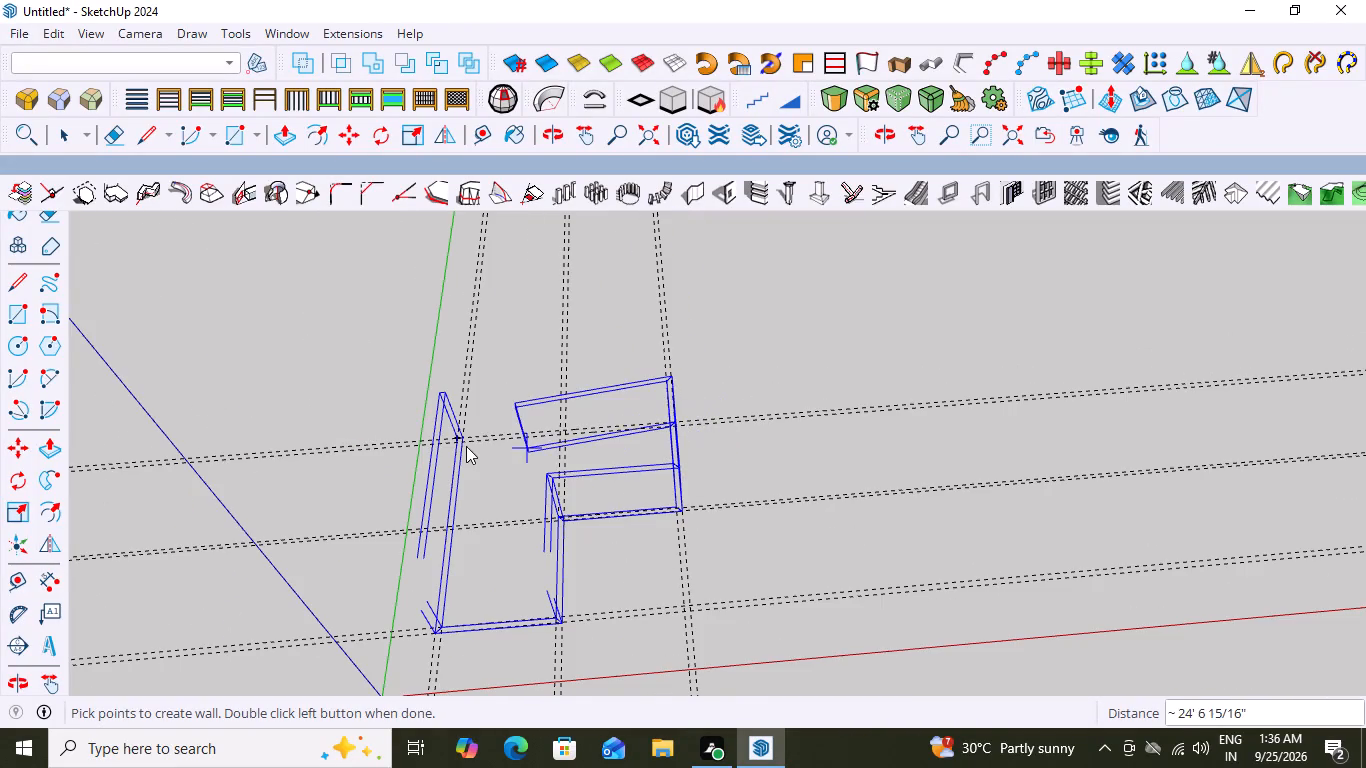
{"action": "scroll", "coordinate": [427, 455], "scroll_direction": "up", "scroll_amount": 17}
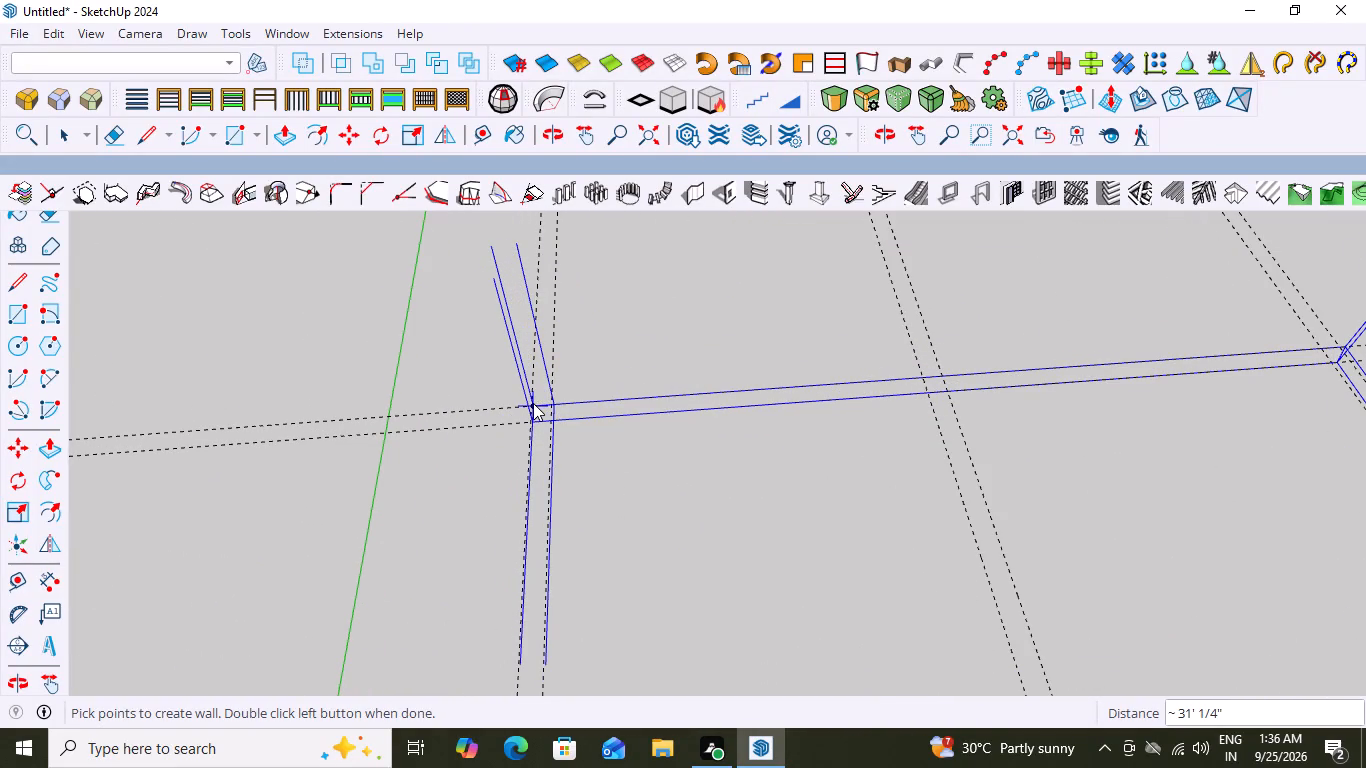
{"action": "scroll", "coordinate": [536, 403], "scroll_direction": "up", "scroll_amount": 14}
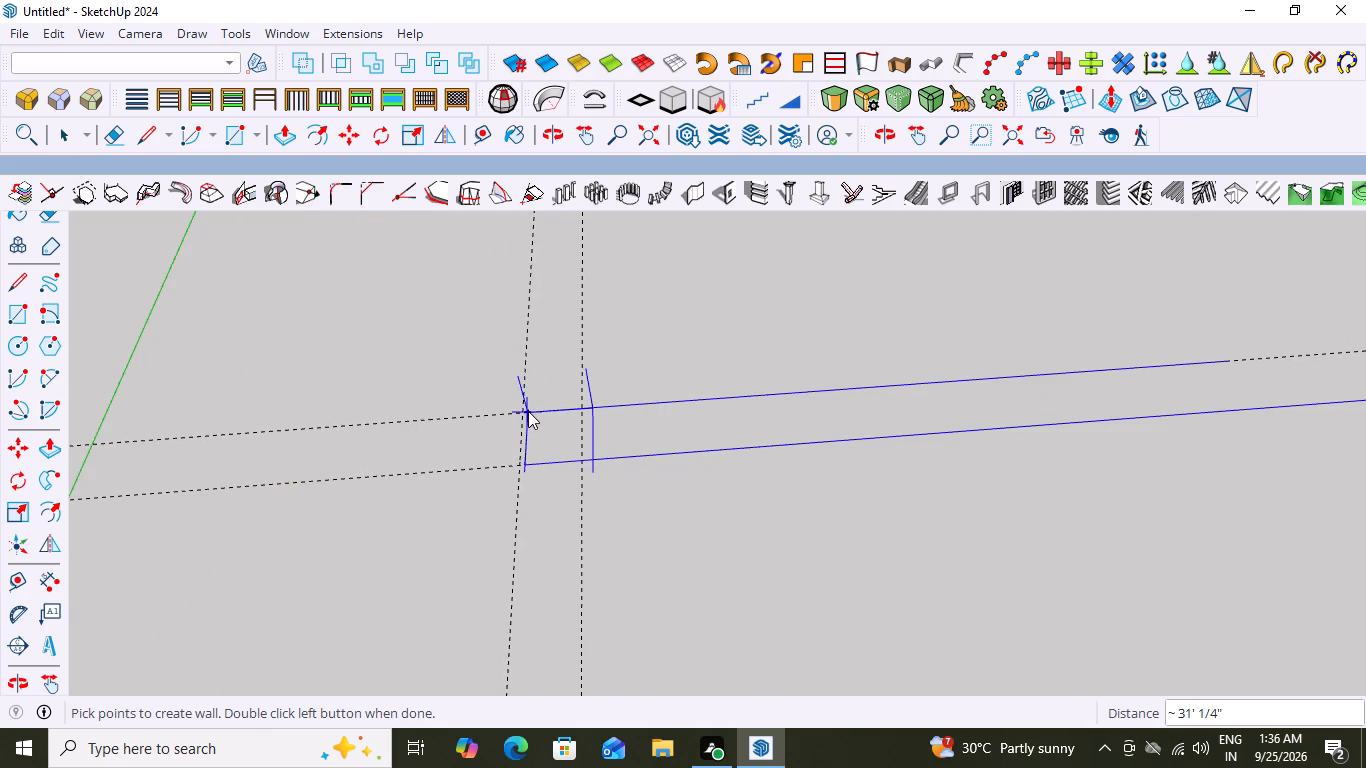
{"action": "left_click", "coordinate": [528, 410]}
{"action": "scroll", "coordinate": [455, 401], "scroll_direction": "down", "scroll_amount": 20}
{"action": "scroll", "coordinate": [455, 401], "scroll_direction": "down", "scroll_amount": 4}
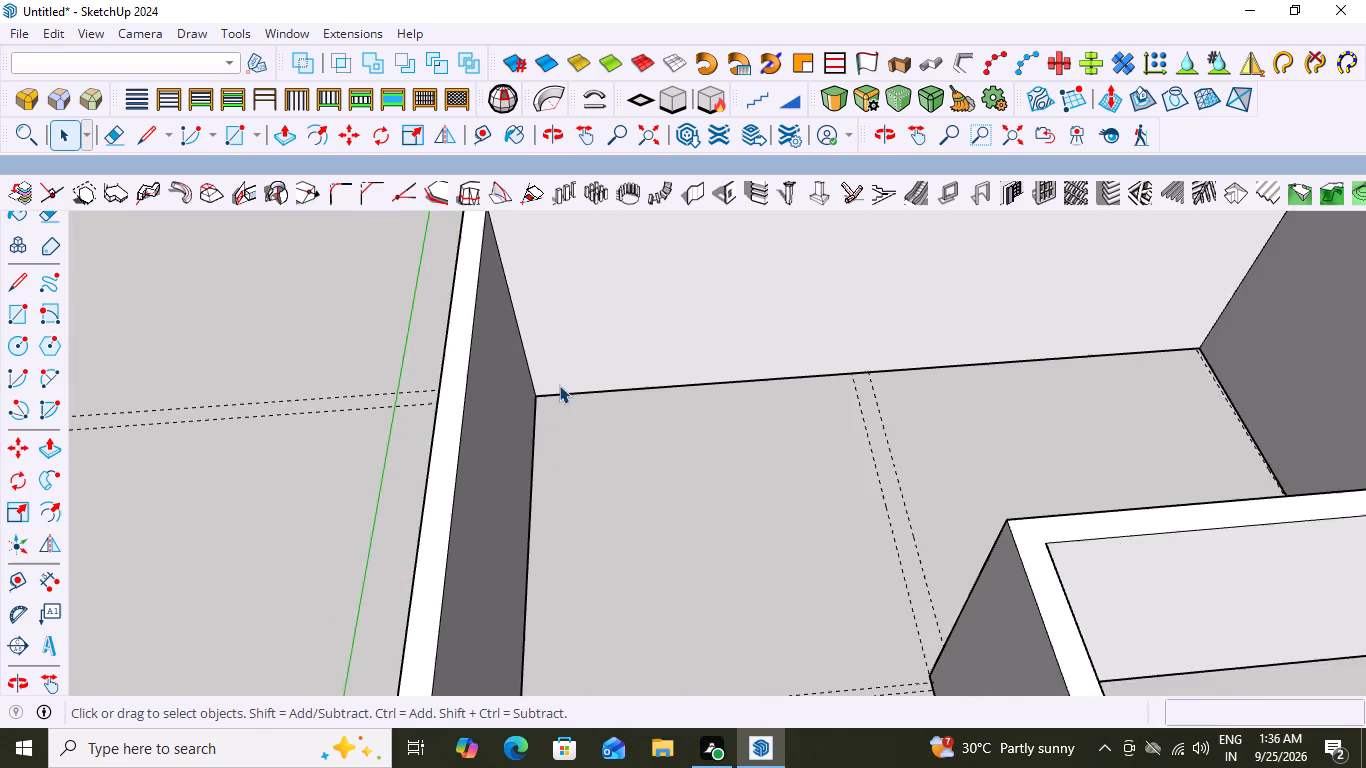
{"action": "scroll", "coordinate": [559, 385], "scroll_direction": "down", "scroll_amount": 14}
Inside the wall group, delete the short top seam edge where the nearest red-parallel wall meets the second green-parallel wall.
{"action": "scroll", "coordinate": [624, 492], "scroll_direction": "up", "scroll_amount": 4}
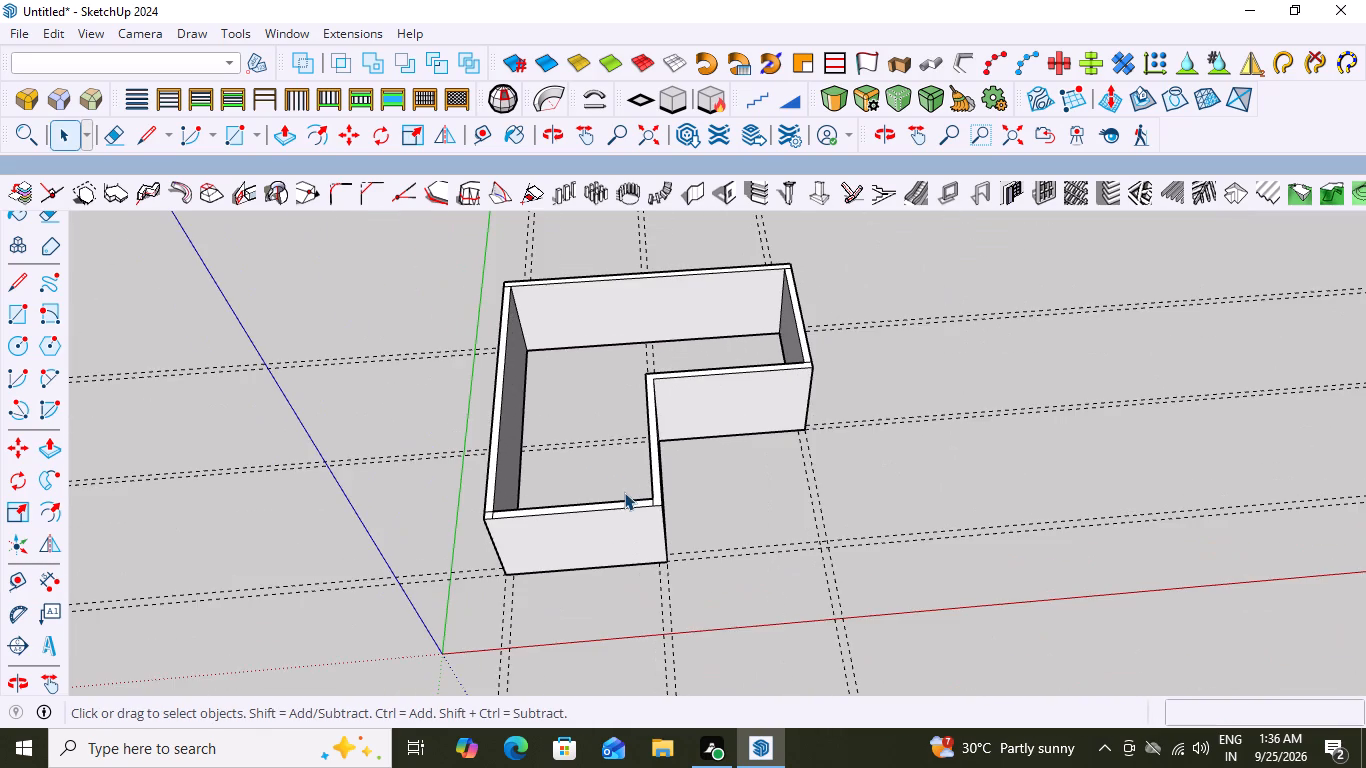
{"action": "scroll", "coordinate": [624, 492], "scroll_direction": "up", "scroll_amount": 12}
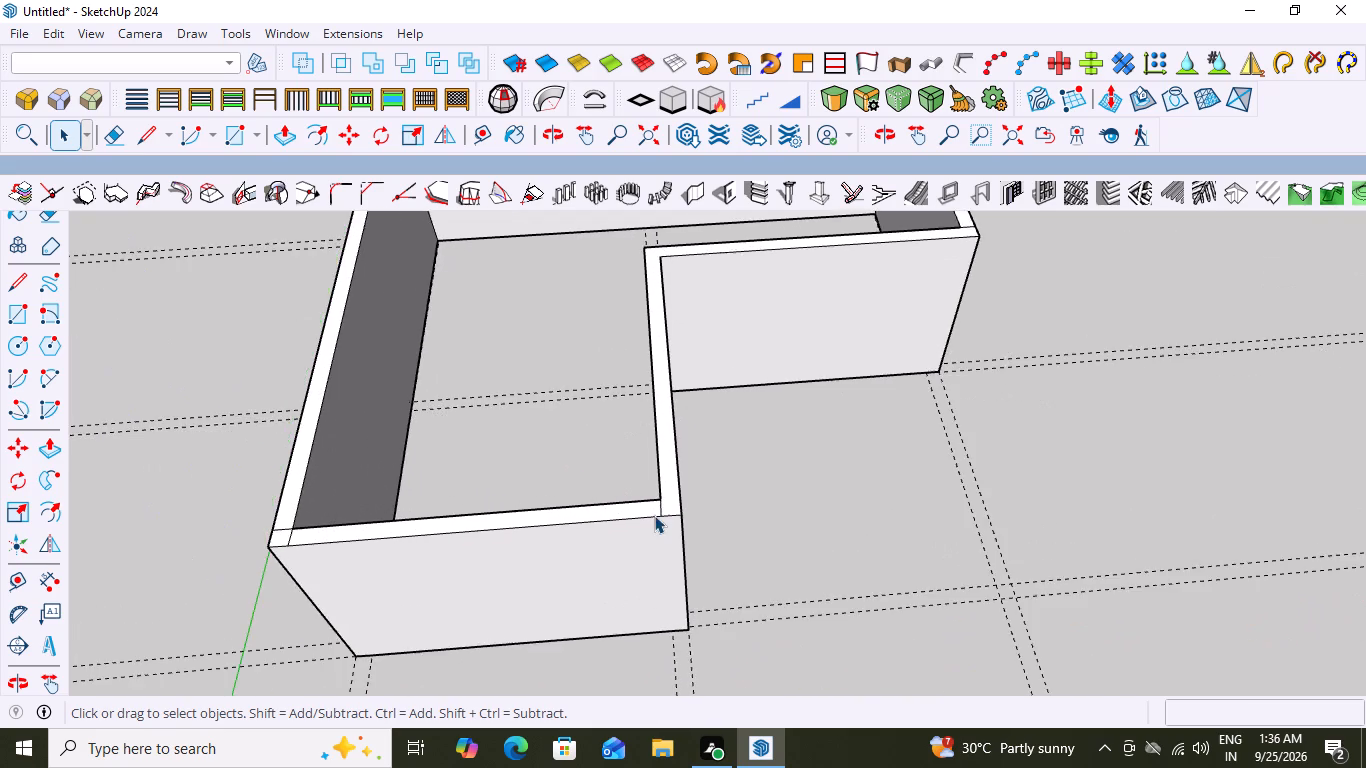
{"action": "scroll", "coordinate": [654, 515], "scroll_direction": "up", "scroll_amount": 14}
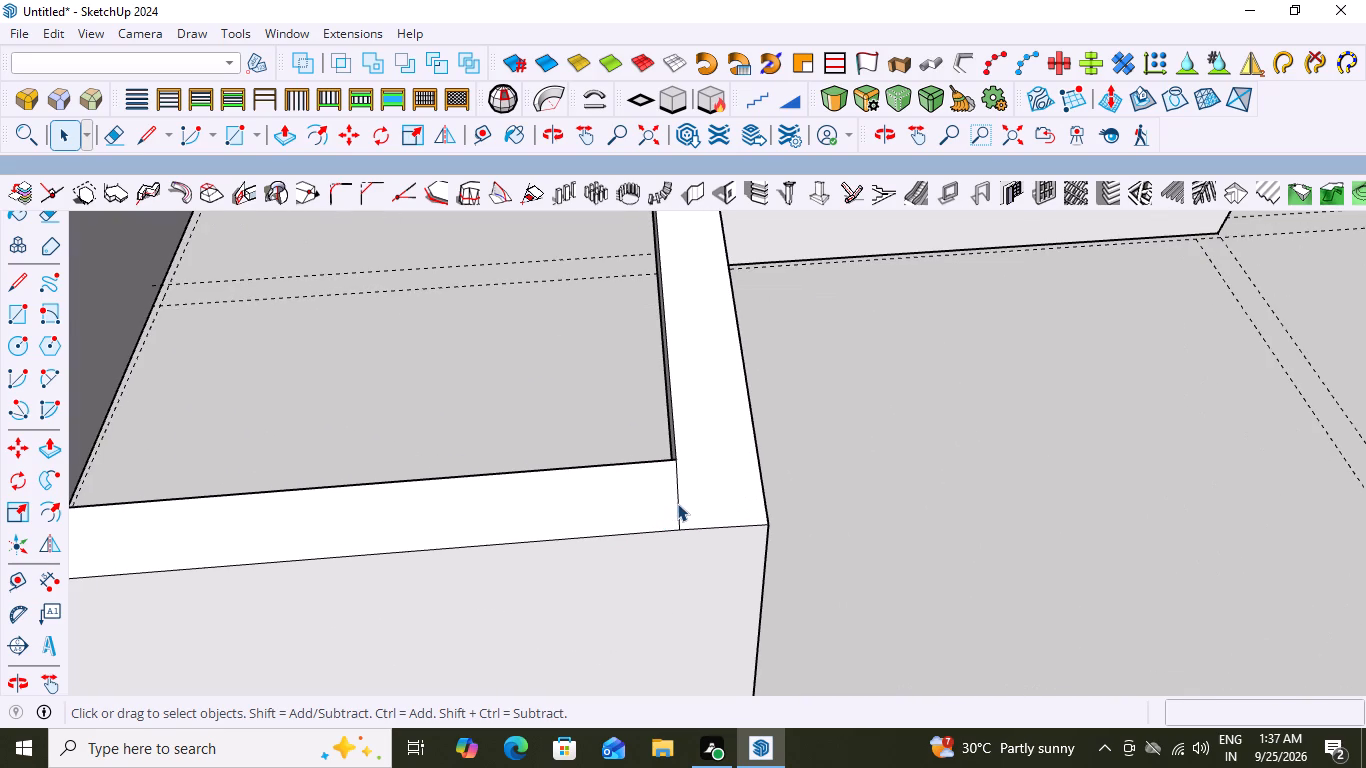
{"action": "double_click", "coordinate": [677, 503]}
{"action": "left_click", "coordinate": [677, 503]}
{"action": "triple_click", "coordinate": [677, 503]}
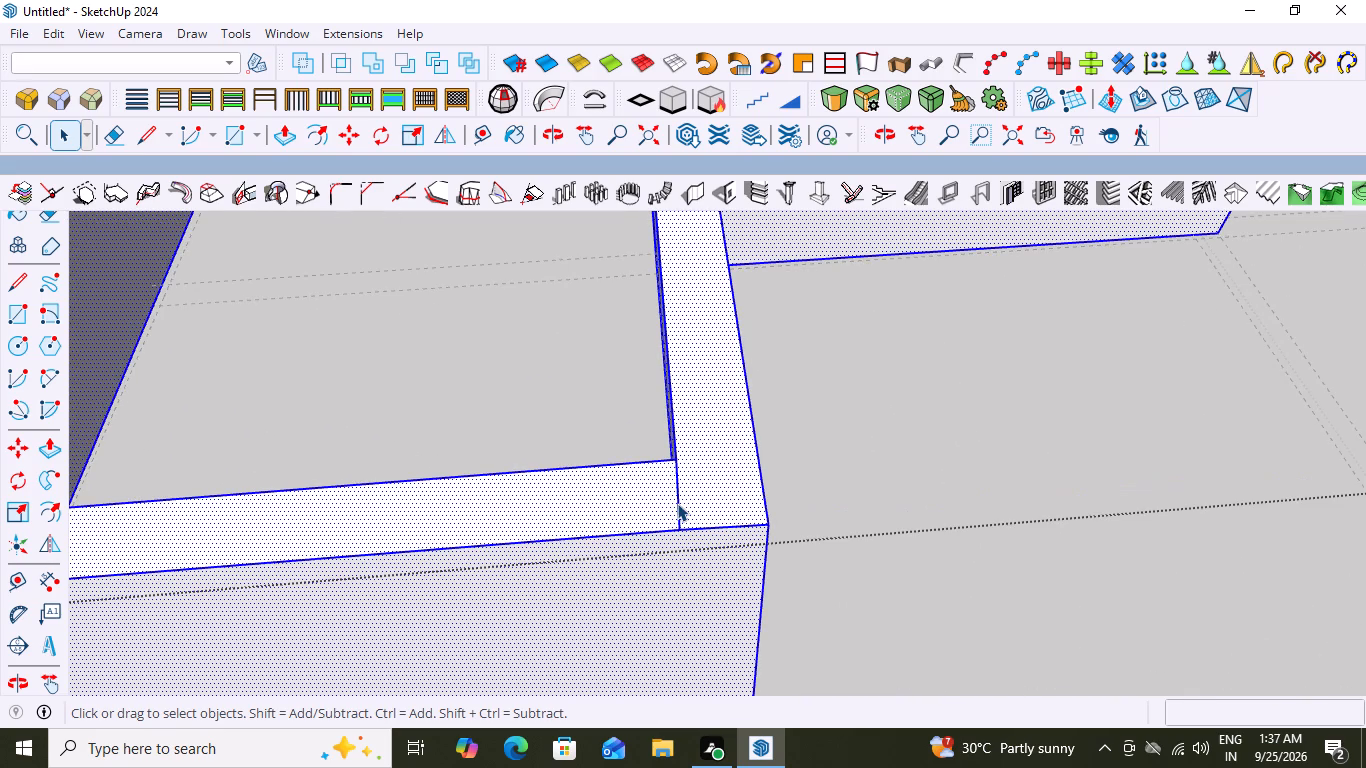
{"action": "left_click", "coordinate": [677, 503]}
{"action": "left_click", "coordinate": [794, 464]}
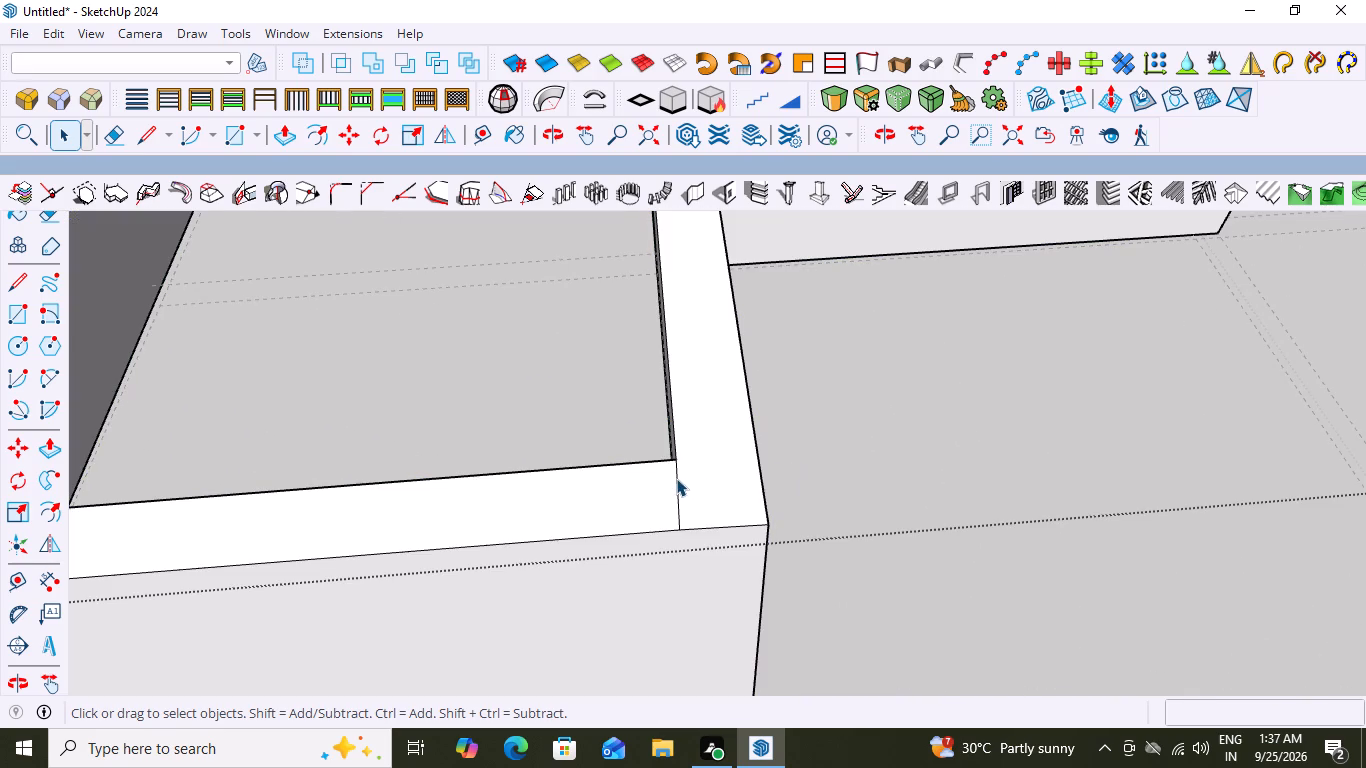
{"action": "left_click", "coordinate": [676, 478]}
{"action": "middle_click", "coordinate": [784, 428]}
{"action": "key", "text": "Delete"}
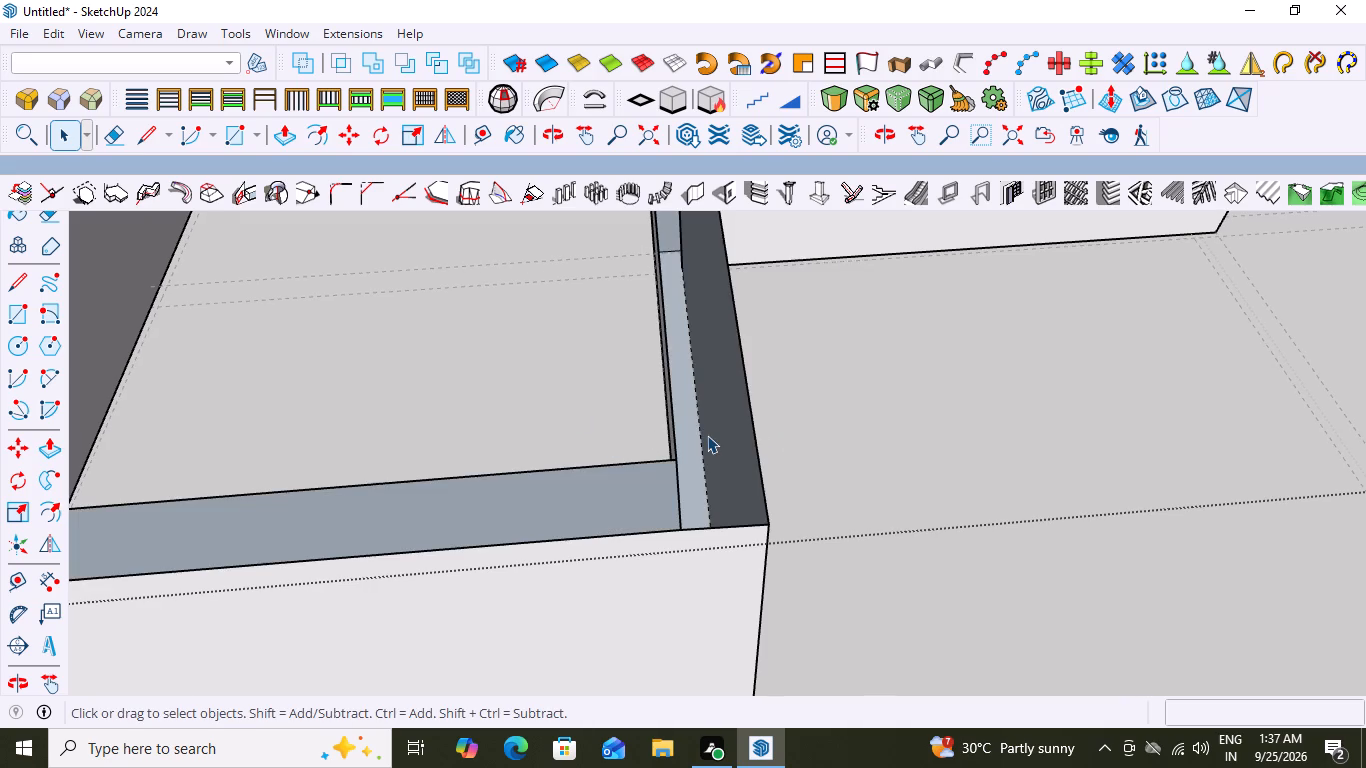
Undo the modelling history back to the empty starting model, removing the walls and the whole guide grid.
{"action": "scroll", "coordinate": [707, 435], "scroll_direction": "down", "scroll_amount": 18}
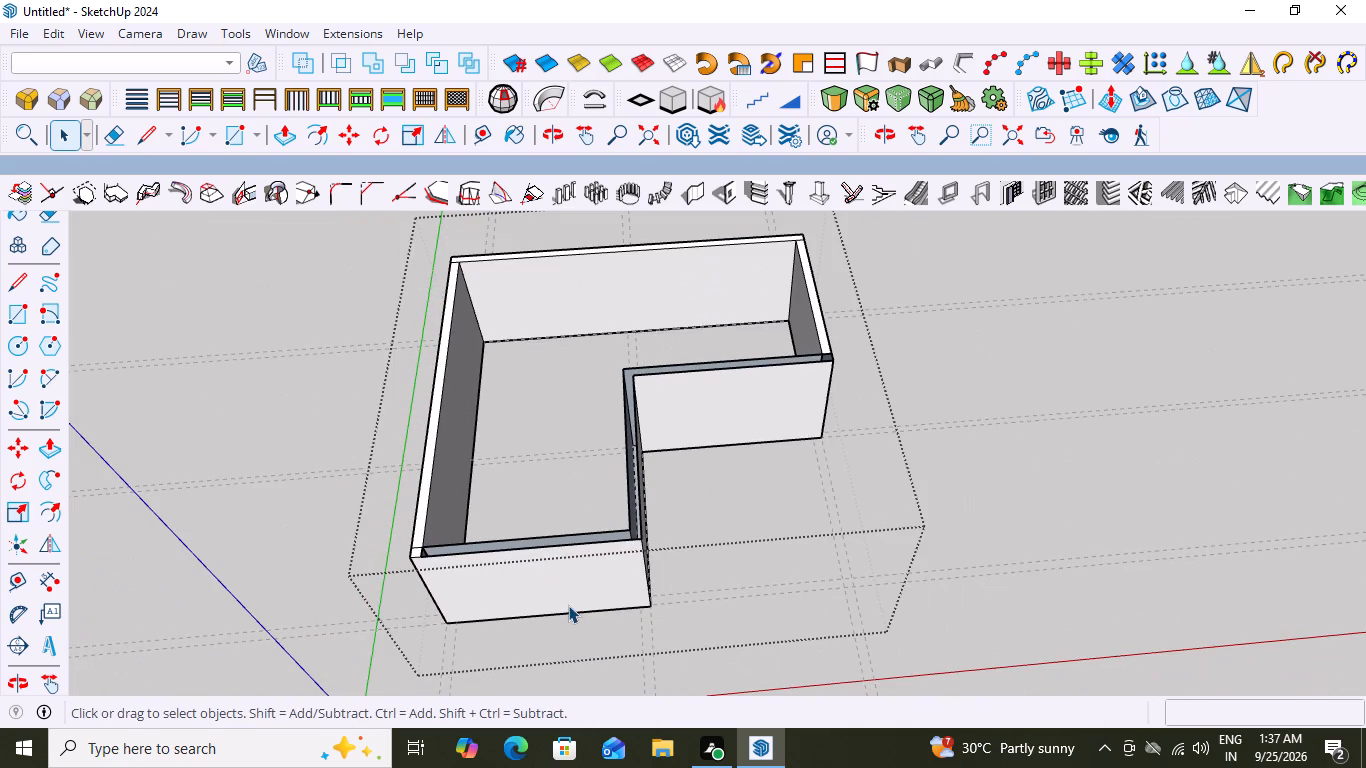
{"action": "key", "text": "space"}
{"action": "key", "text": "space"}
{"action": "key", "text": "ctrl+z"}
{"action": "key", "text": "ctrl+z"}
{"action": "key", "text": "ctrl+z"}
{"action": "key", "text": "ctrl+z"}
{"action": "key", "text": "ctrl+z"}
{"action": "key", "text": "ctrl+z"}
{"action": "key", "text": "ctrl+z"}
{"action": "key", "text": "ctrl+z"}
{"action": "key", "text": "ctrl+z"}
{"action": "key", "text": "ctrl+z"}
{"action": "key", "text": "ctrl+z"}
{"action": "key", "text": "ctrl+z"}
{"action": "key", "text": "ctrl+z"}
{"action": "key", "text": "ctrl+z"}
{"action": "key", "text": "ctrl+z"}
{"action": "key", "text": "ctrl+z"}
{"action": "key", "text": "ctrl+z"}
{"action": "key", "text": "ctrl+z"}
{"action": "key", "text": "ctrl+z"}
{"action": "key", "text": "ctrl+z"}
{"action": "key", "text": "ctrl+z"}
{"action": "key", "text": "ctrl+z"}
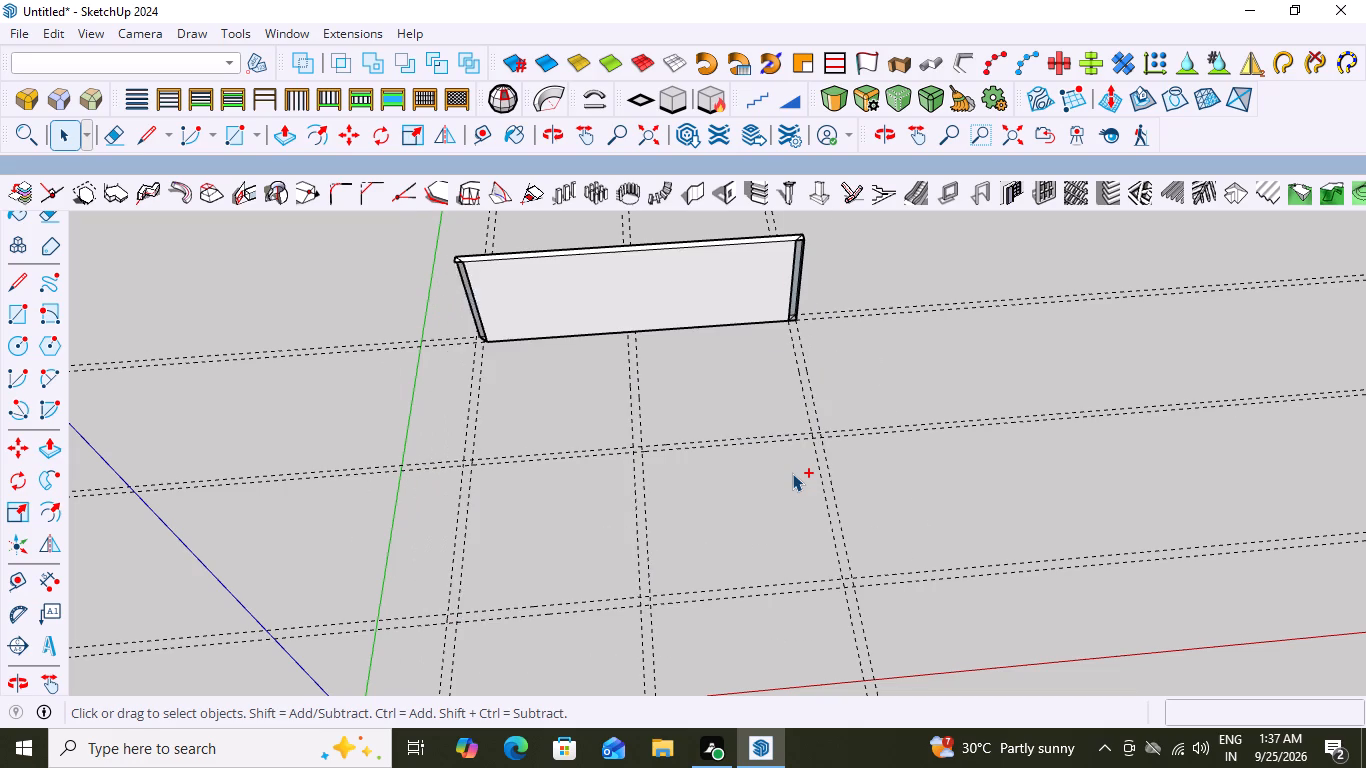
{"action": "scroll", "coordinate": [780, 435], "scroll_direction": "down", "scroll_amount": 5}
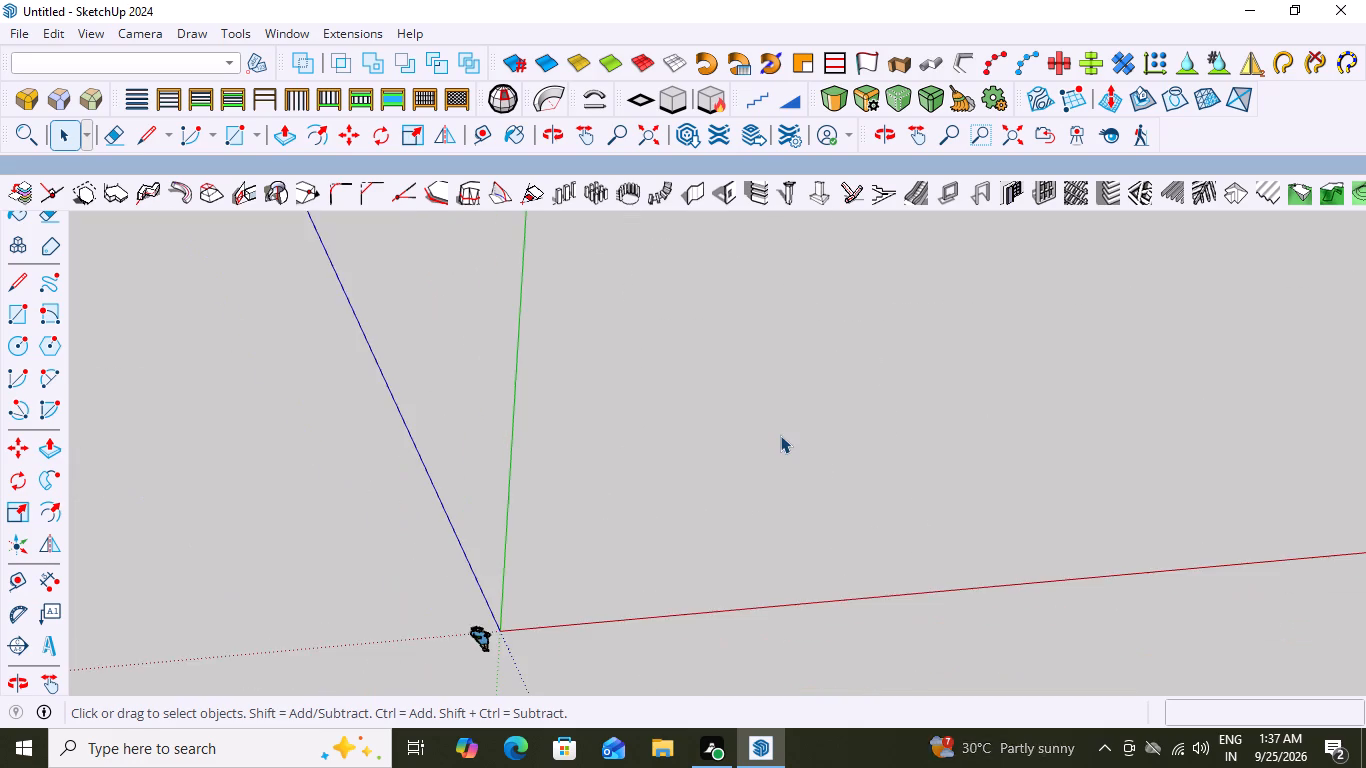
{"action": "scroll", "coordinate": [780, 435], "scroll_direction": "down", "scroll_amount": 4}
{"action": "scroll", "coordinate": [659, 640], "scroll_direction": "up", "scroll_amount": 4}
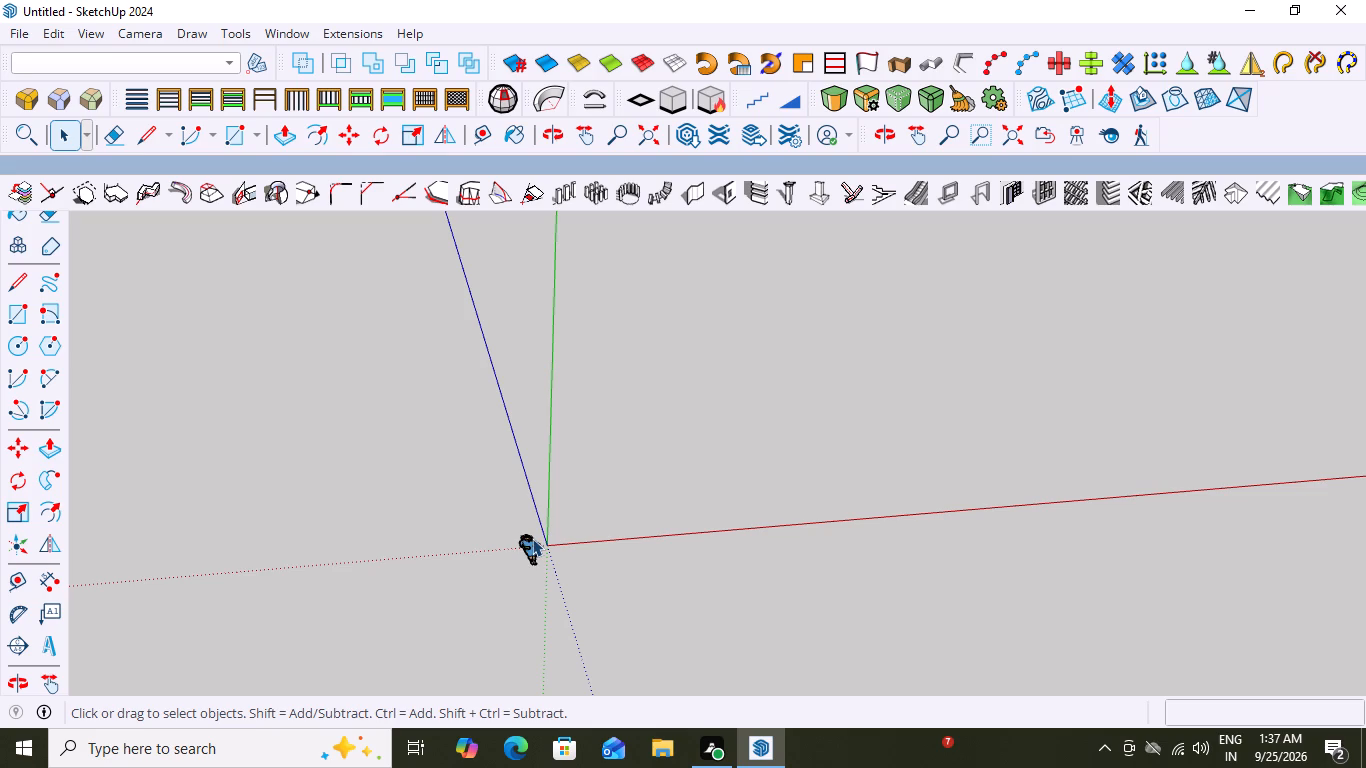
Delete the scale figure standing at the model origin.
{"action": "left_click", "coordinate": [532, 538]}
{"action": "key", "text": "Delete"}
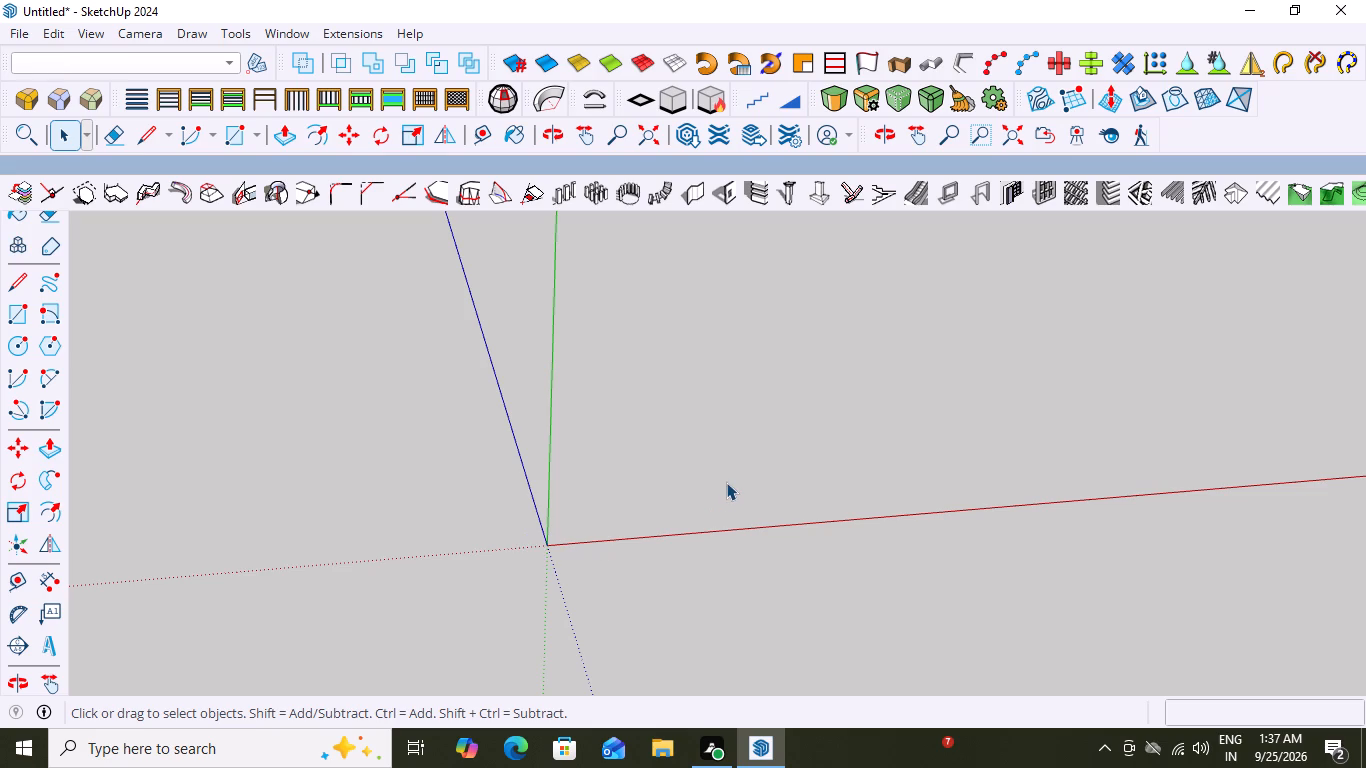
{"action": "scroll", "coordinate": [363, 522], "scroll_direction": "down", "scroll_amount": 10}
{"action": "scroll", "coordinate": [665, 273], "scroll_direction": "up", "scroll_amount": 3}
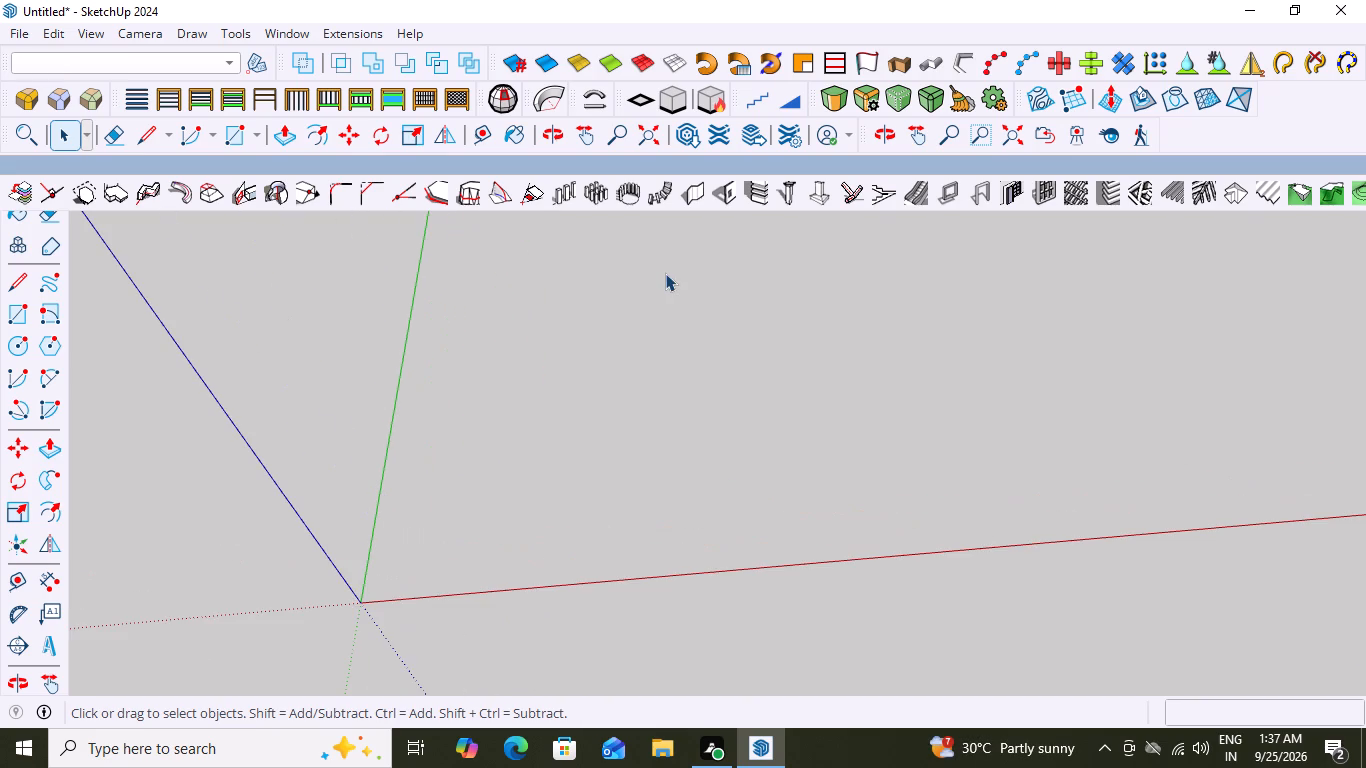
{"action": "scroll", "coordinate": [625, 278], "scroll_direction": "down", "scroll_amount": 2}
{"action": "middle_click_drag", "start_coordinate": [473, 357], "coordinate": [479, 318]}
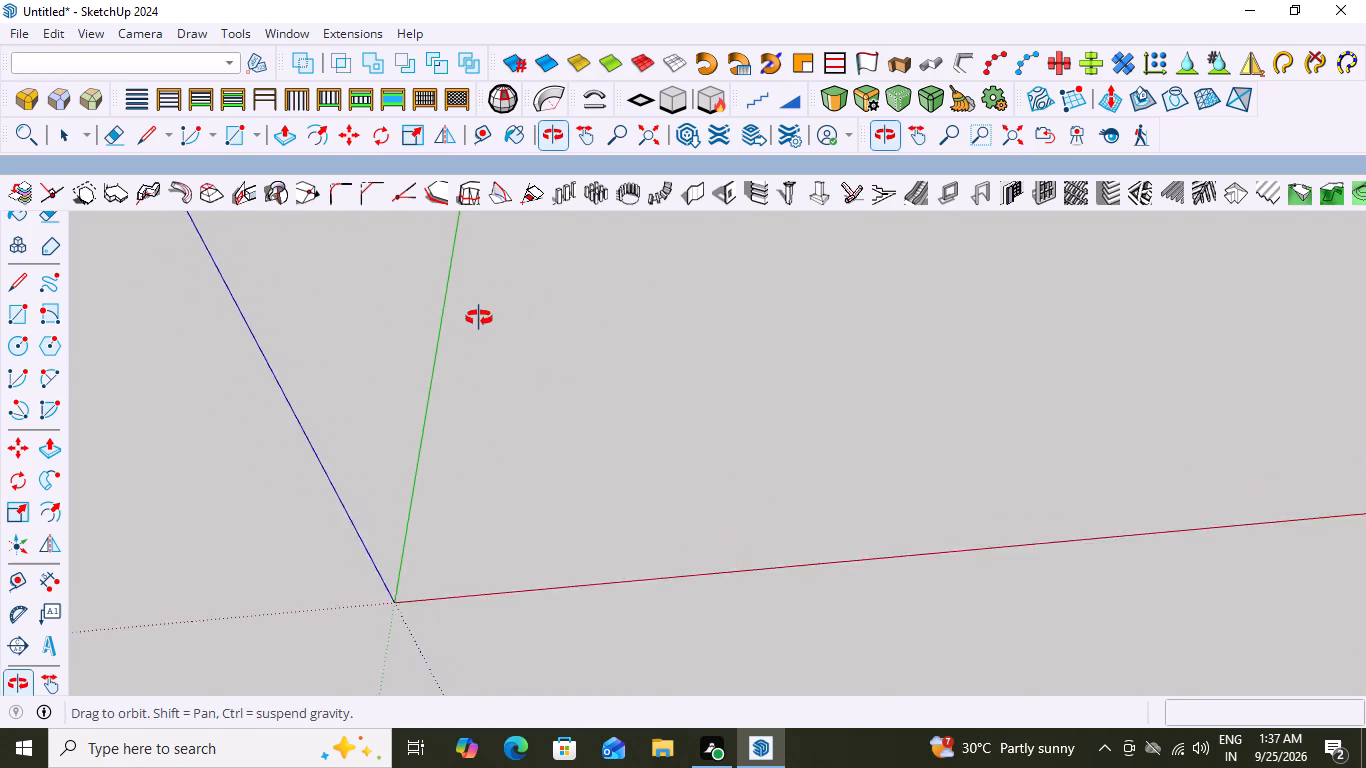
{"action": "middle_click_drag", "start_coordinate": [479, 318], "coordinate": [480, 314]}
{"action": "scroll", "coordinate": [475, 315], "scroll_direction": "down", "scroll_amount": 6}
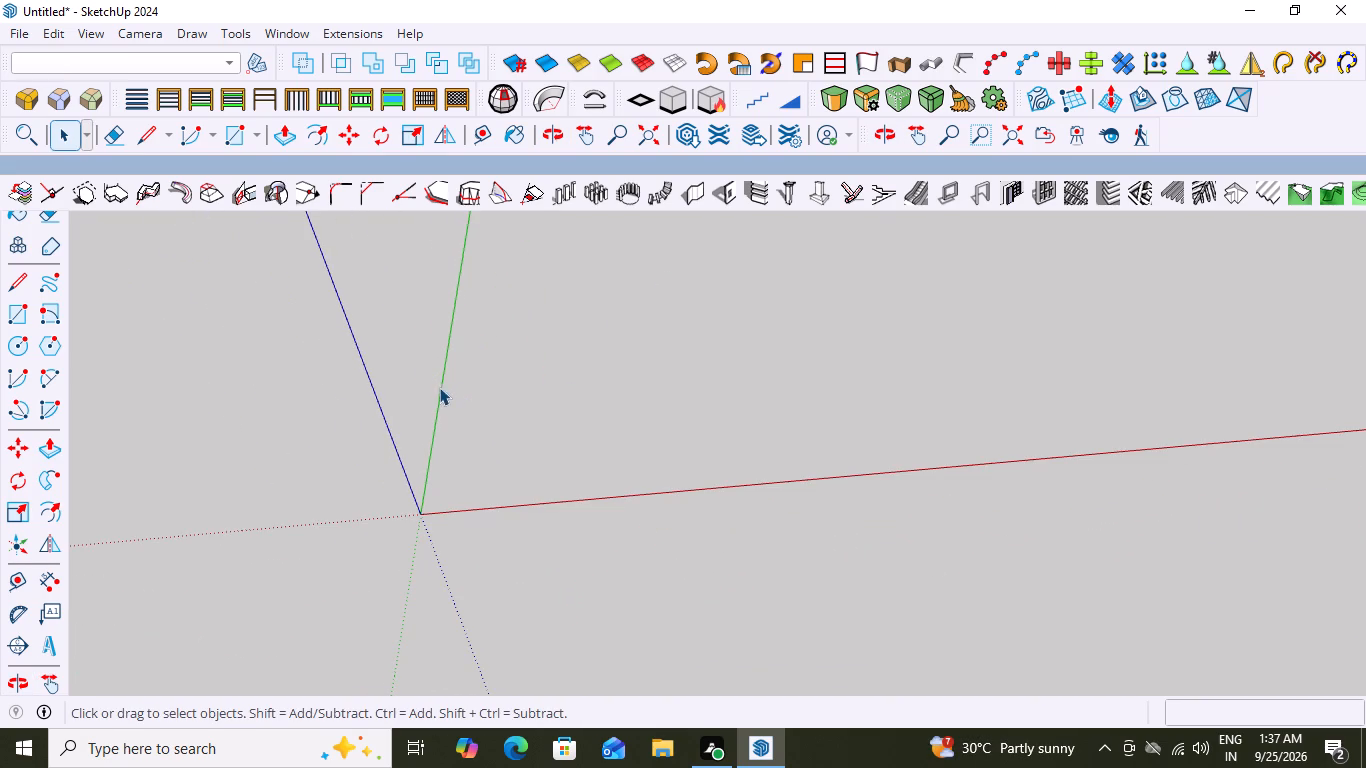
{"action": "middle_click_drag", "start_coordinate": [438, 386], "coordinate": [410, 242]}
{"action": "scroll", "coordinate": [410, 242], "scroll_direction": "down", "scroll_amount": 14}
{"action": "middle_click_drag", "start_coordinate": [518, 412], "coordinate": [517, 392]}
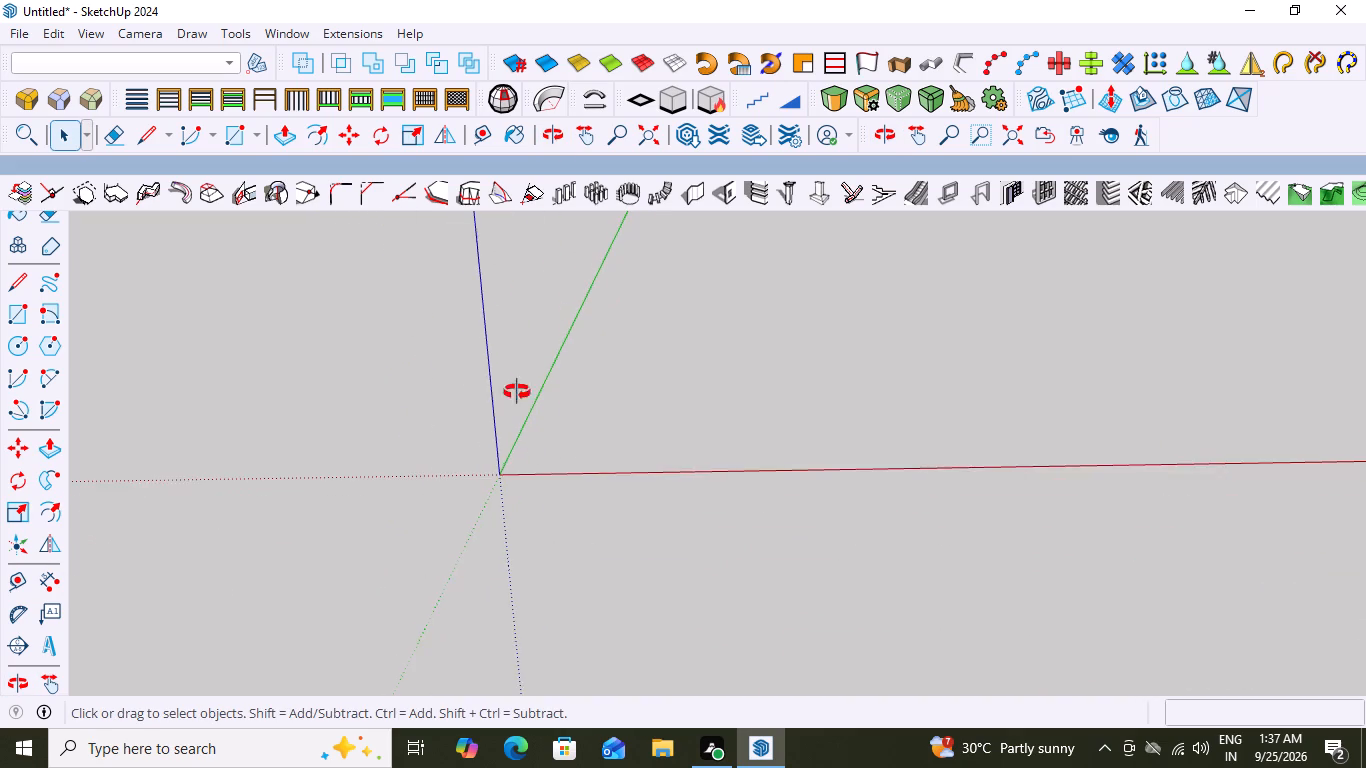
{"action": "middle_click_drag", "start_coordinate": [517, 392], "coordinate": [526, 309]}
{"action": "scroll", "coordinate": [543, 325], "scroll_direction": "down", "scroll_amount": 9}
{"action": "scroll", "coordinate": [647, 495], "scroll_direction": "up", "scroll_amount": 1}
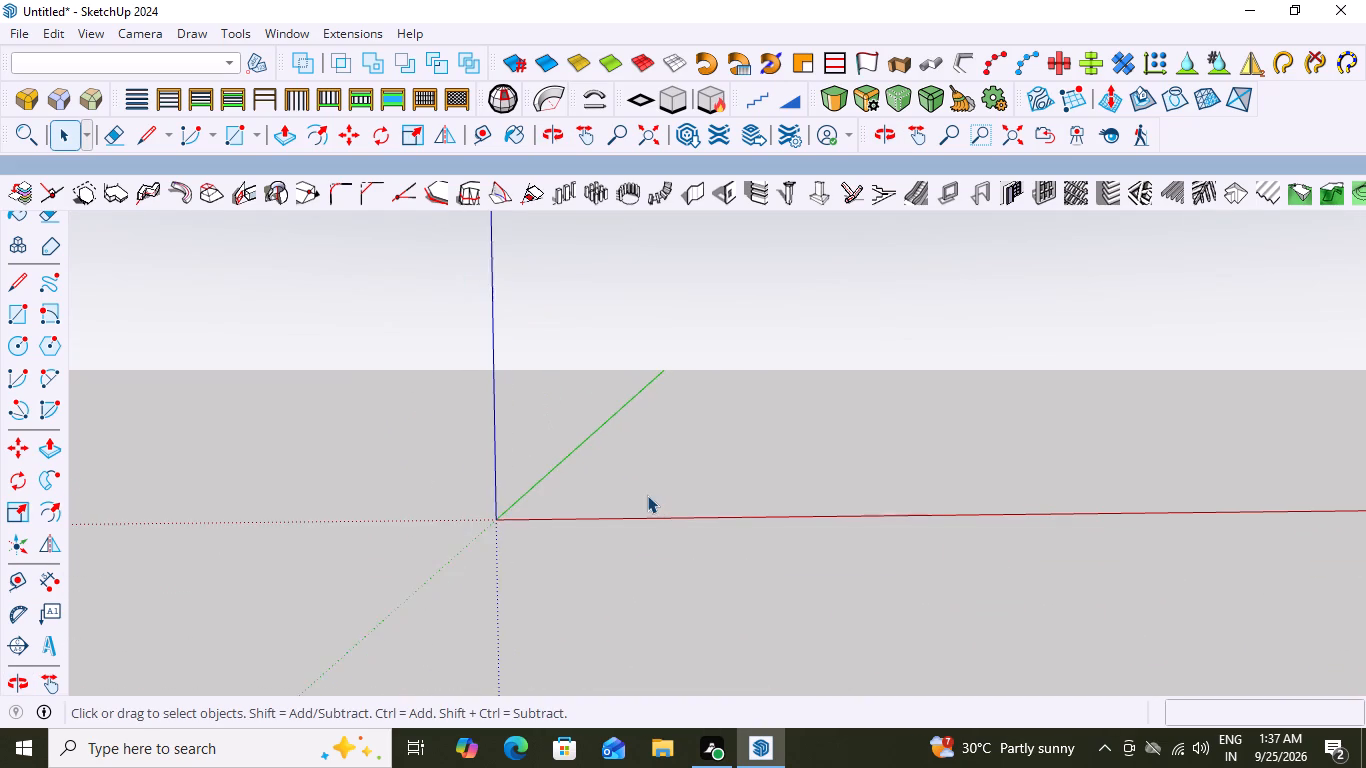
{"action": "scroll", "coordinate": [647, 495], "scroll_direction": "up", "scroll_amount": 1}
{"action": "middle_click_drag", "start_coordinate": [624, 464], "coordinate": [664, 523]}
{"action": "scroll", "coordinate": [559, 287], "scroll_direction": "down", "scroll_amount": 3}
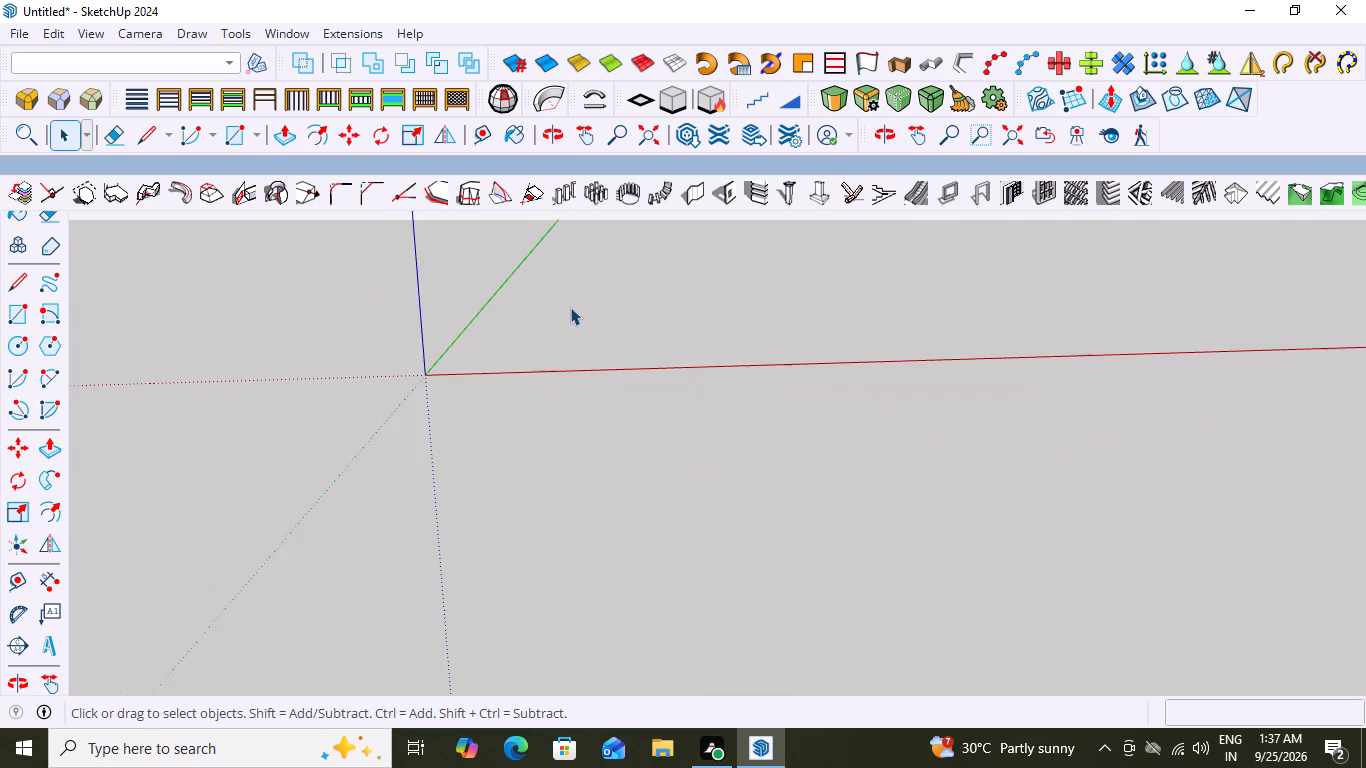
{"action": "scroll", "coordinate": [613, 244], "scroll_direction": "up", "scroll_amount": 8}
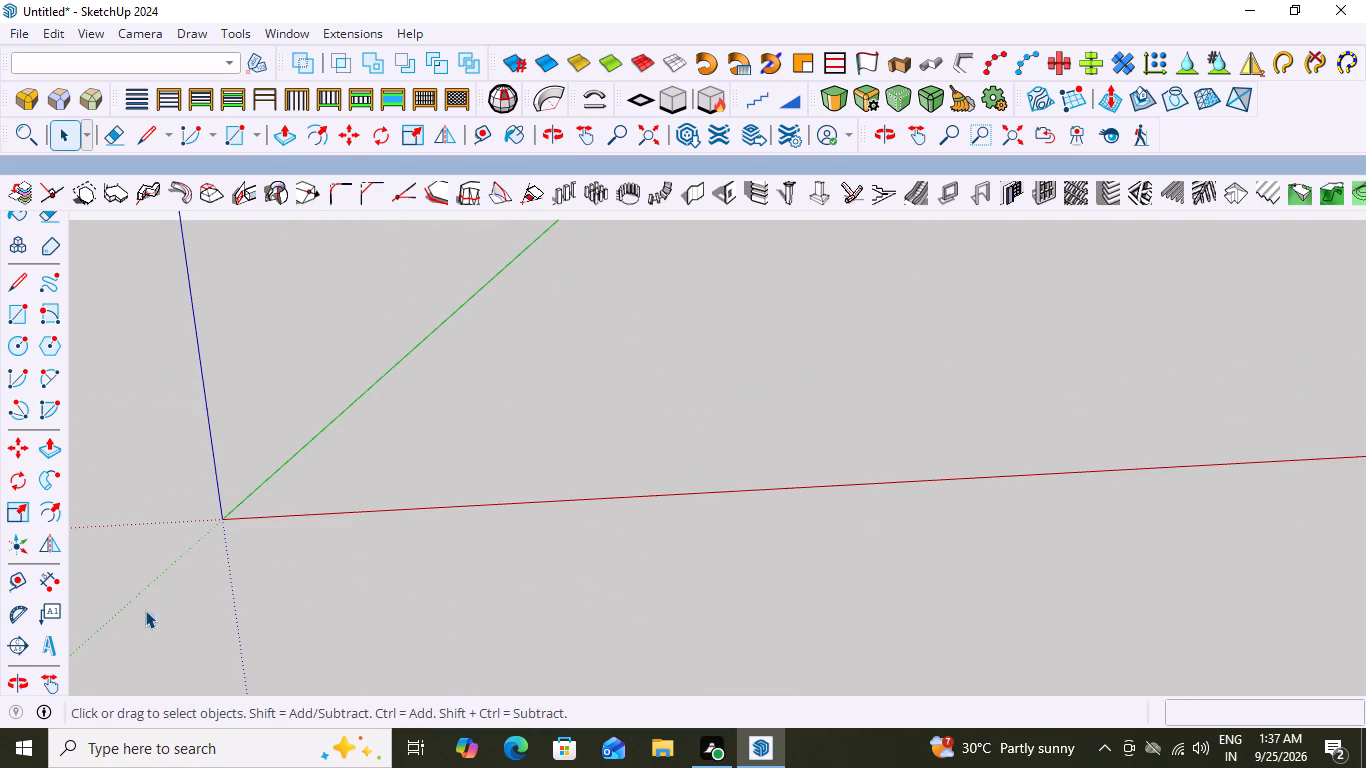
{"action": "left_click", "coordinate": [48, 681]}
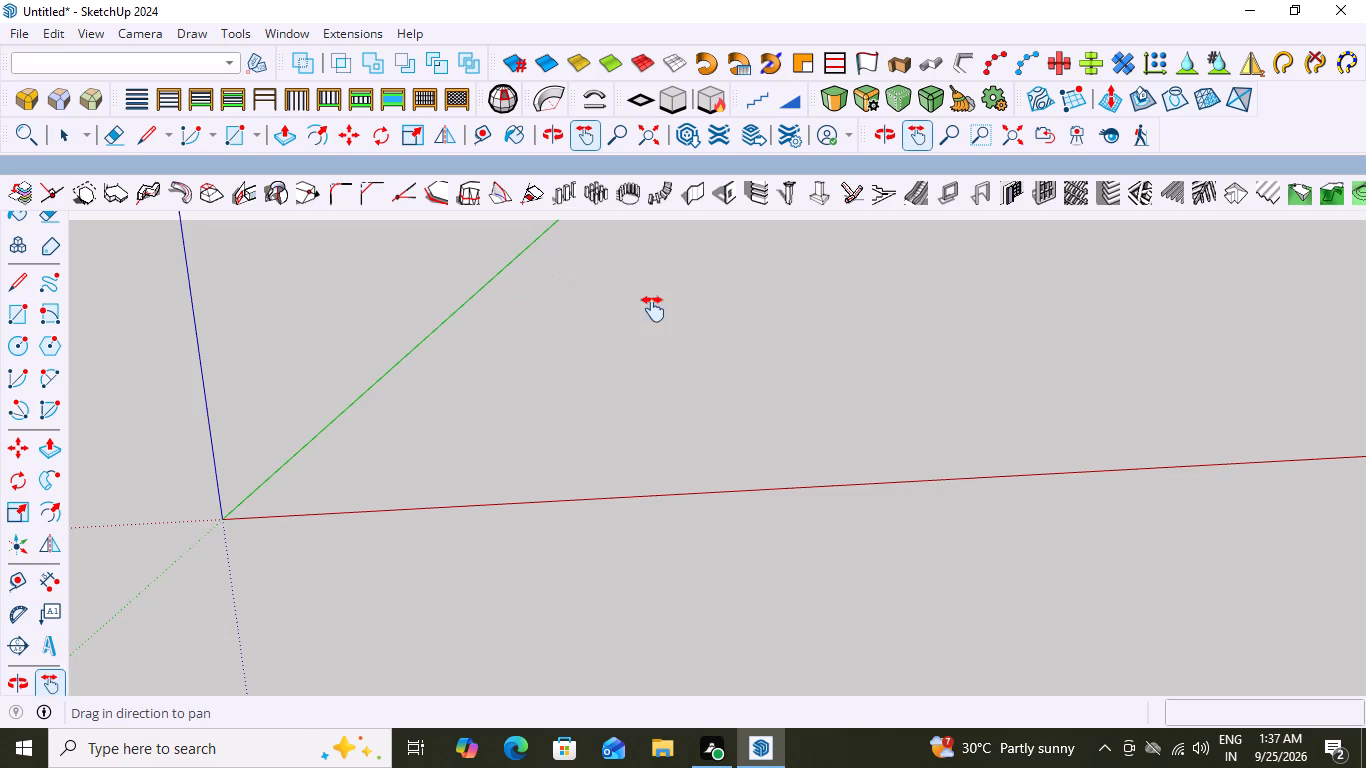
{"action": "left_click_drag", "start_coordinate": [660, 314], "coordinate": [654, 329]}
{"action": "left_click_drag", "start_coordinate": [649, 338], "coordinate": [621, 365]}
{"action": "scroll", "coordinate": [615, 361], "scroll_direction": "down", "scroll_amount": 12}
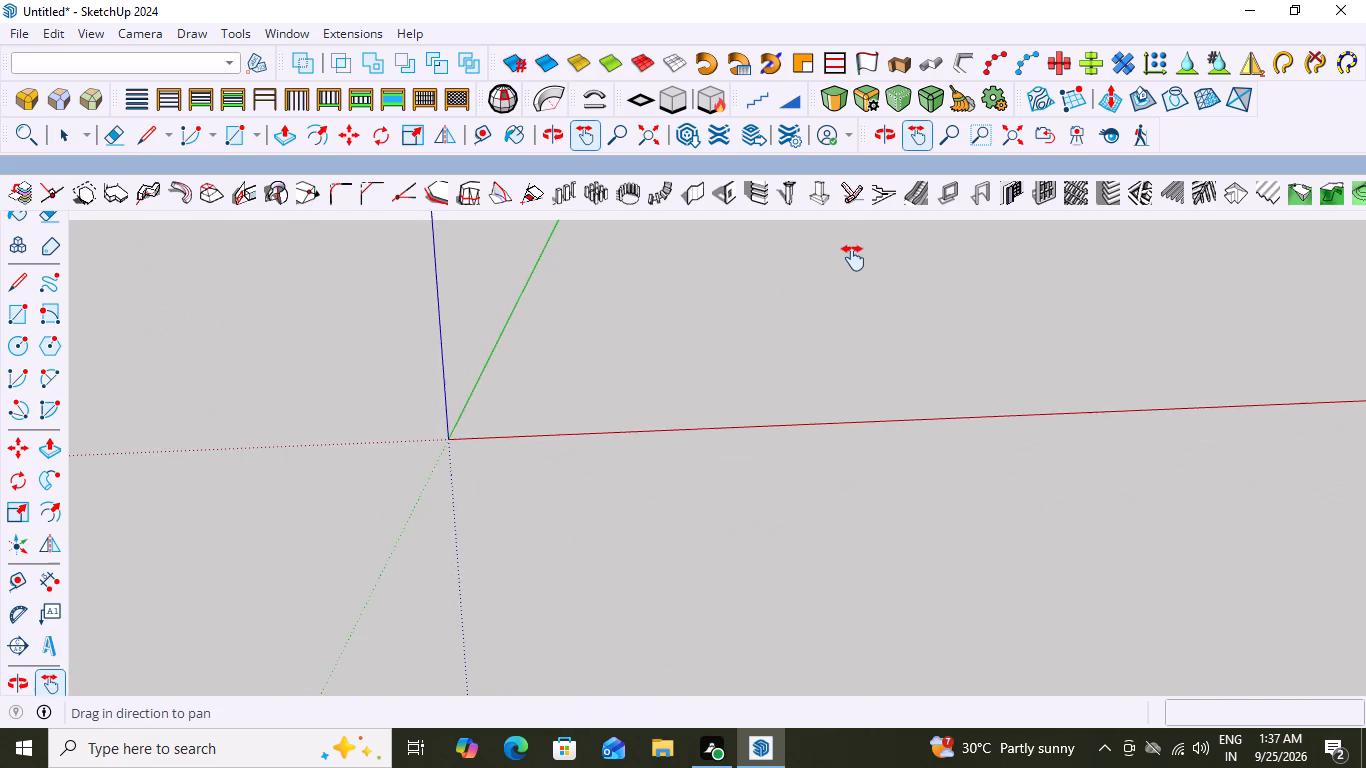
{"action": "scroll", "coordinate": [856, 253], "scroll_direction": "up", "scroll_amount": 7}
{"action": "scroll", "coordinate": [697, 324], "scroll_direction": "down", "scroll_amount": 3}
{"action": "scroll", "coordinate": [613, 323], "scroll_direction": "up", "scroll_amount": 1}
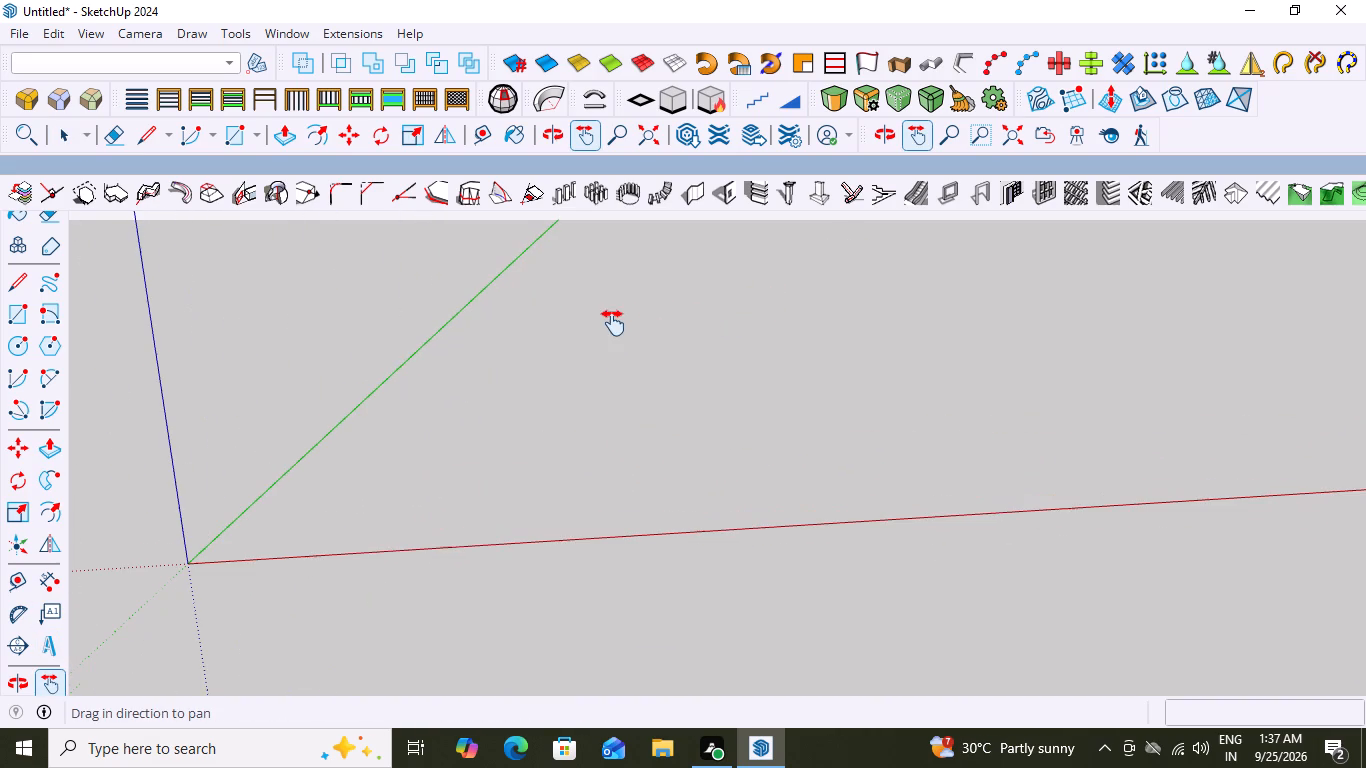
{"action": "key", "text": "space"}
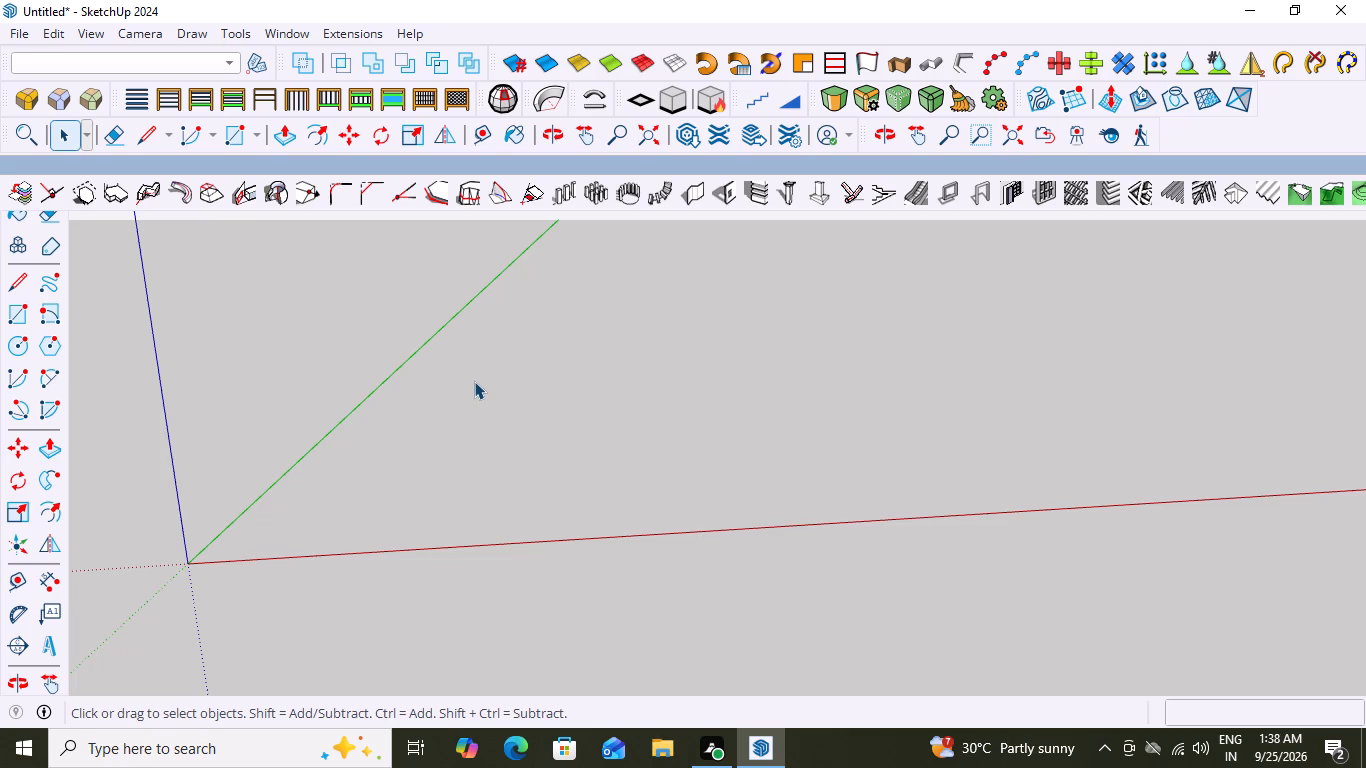
With the Tape Measure, place a guide parallel to the green axis, offset about 341' along the positive red direction.
{"action": "key", "text": "t"}
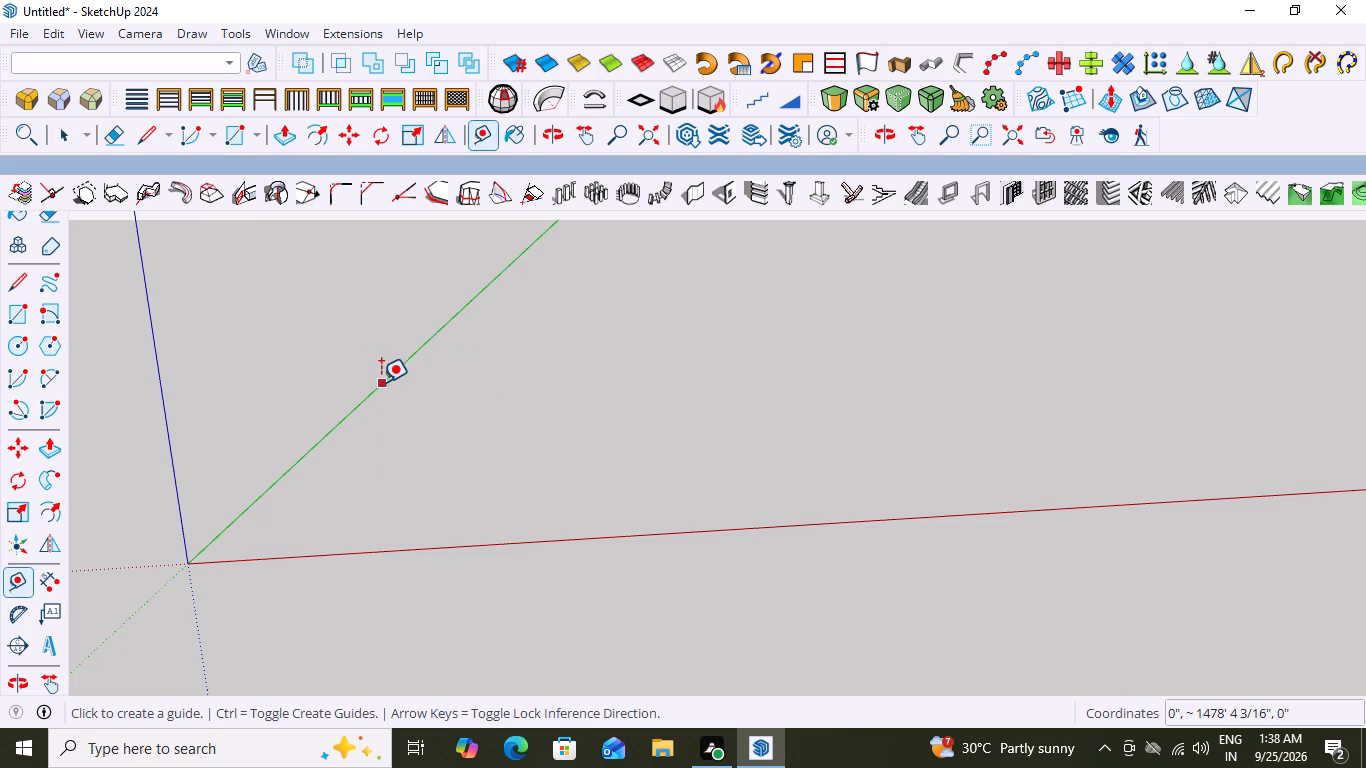
{"action": "left_click", "coordinate": [381, 382]}
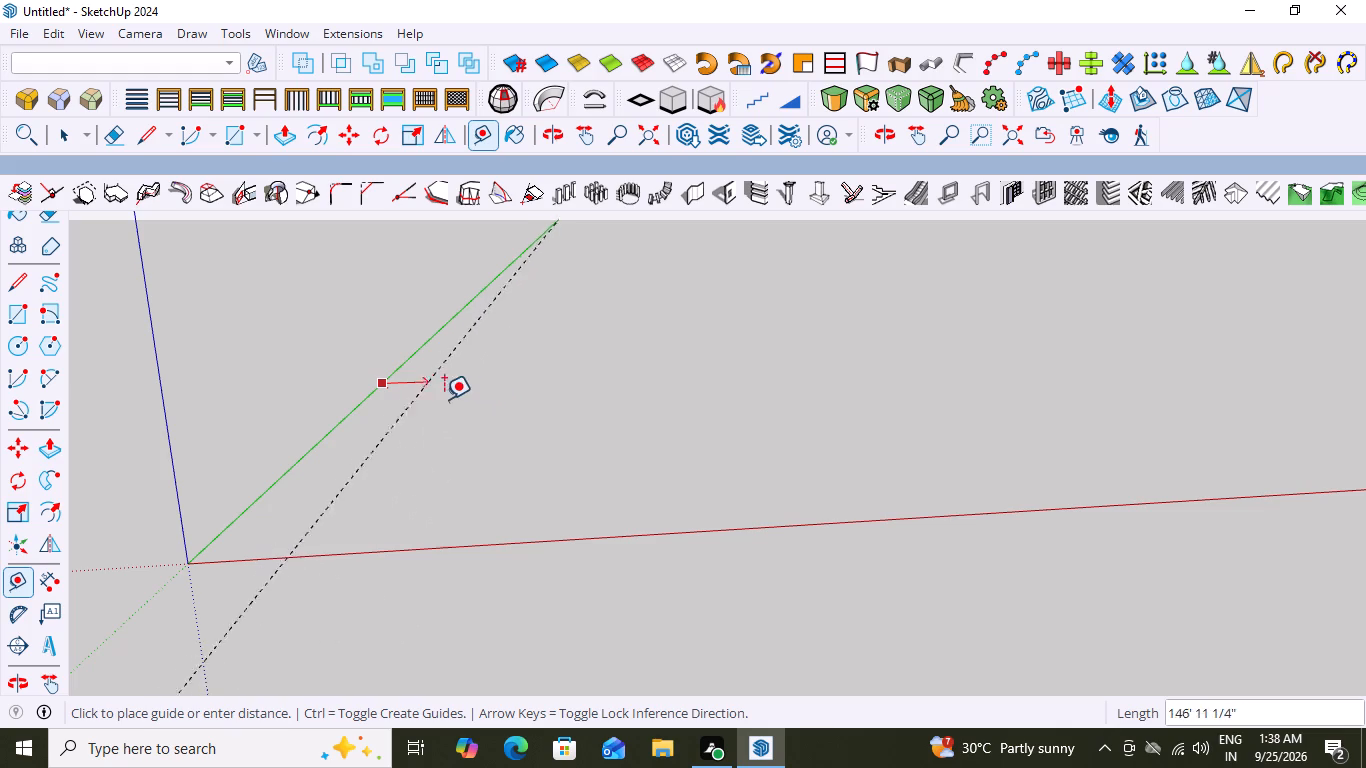
{"action": "scroll", "coordinate": [459, 399], "scroll_direction": "down", "scroll_amount": 17}
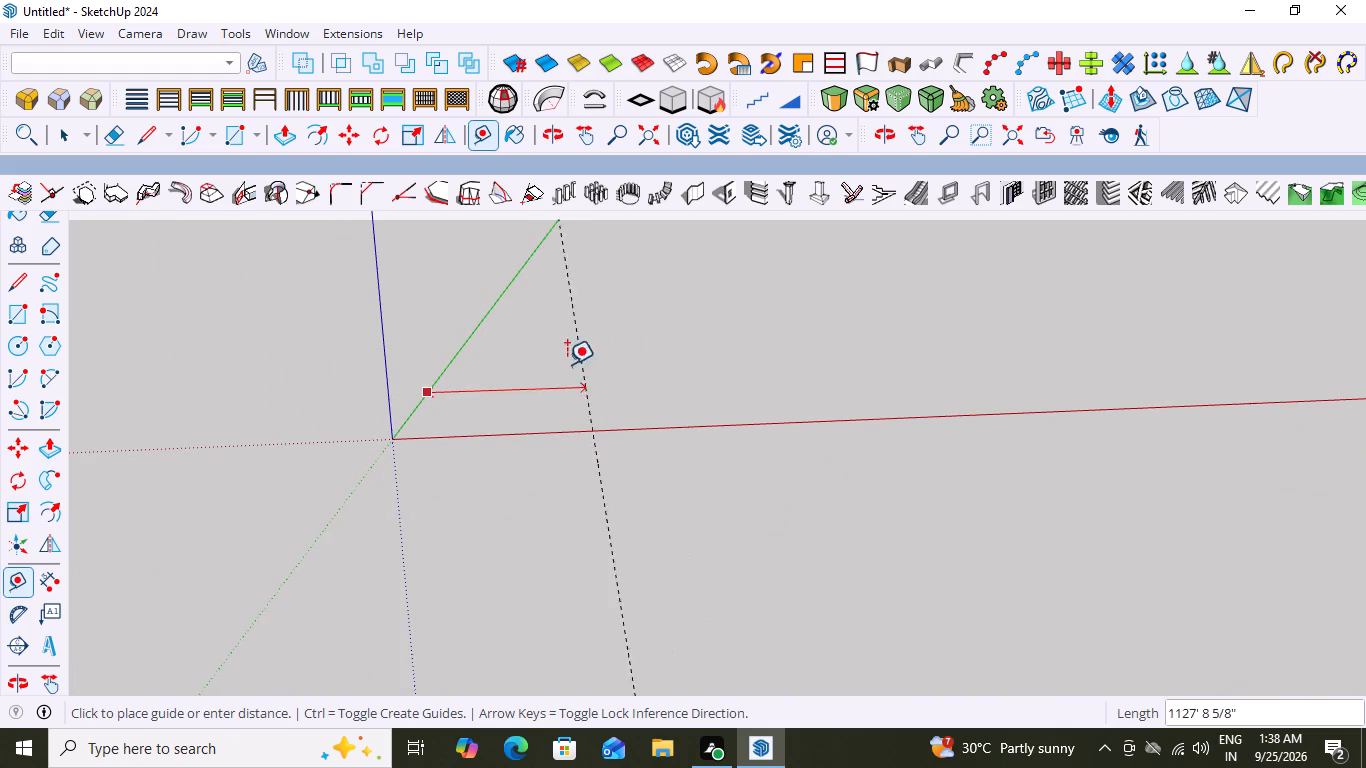
{"action": "left_click", "coordinate": [474, 400]}
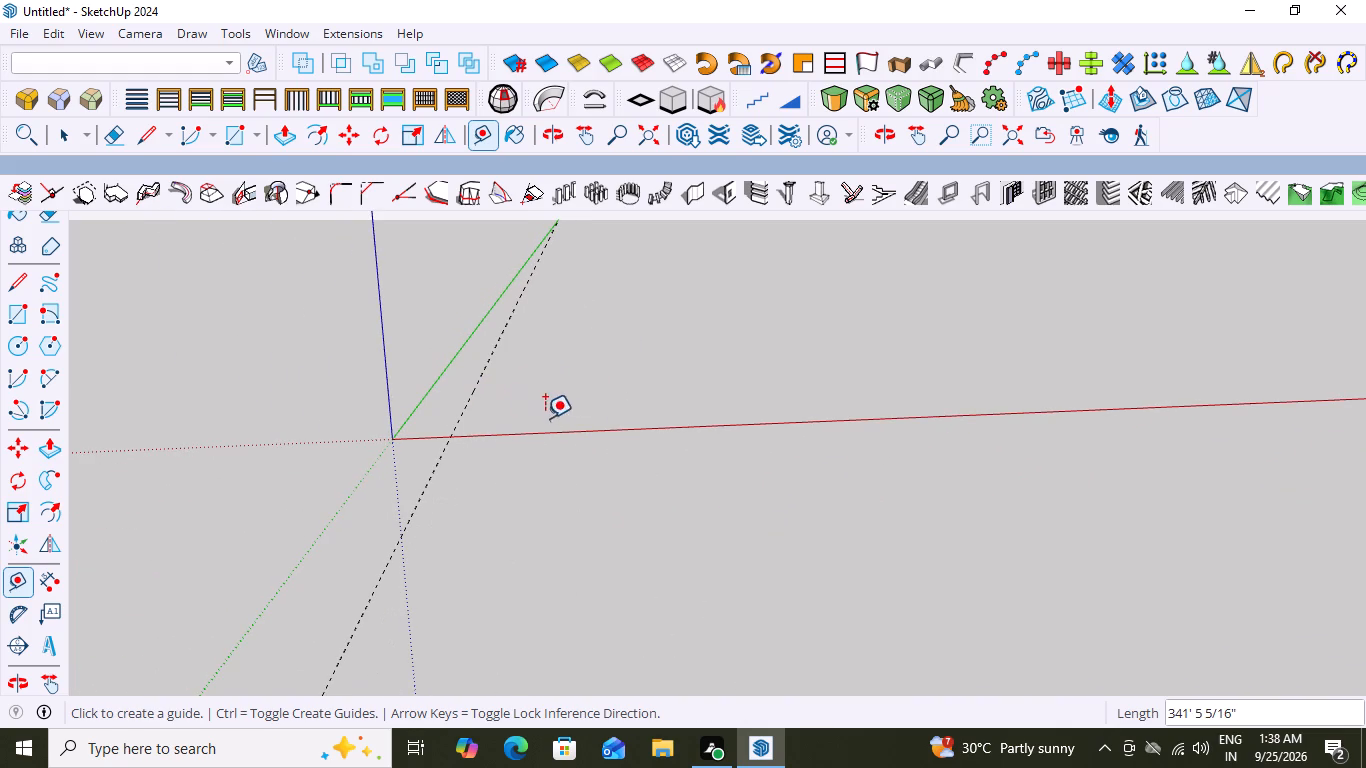
Place a guide parallel to the red axis, offset a short way on the positive green side.
{"action": "left_click", "coordinate": [601, 432]}
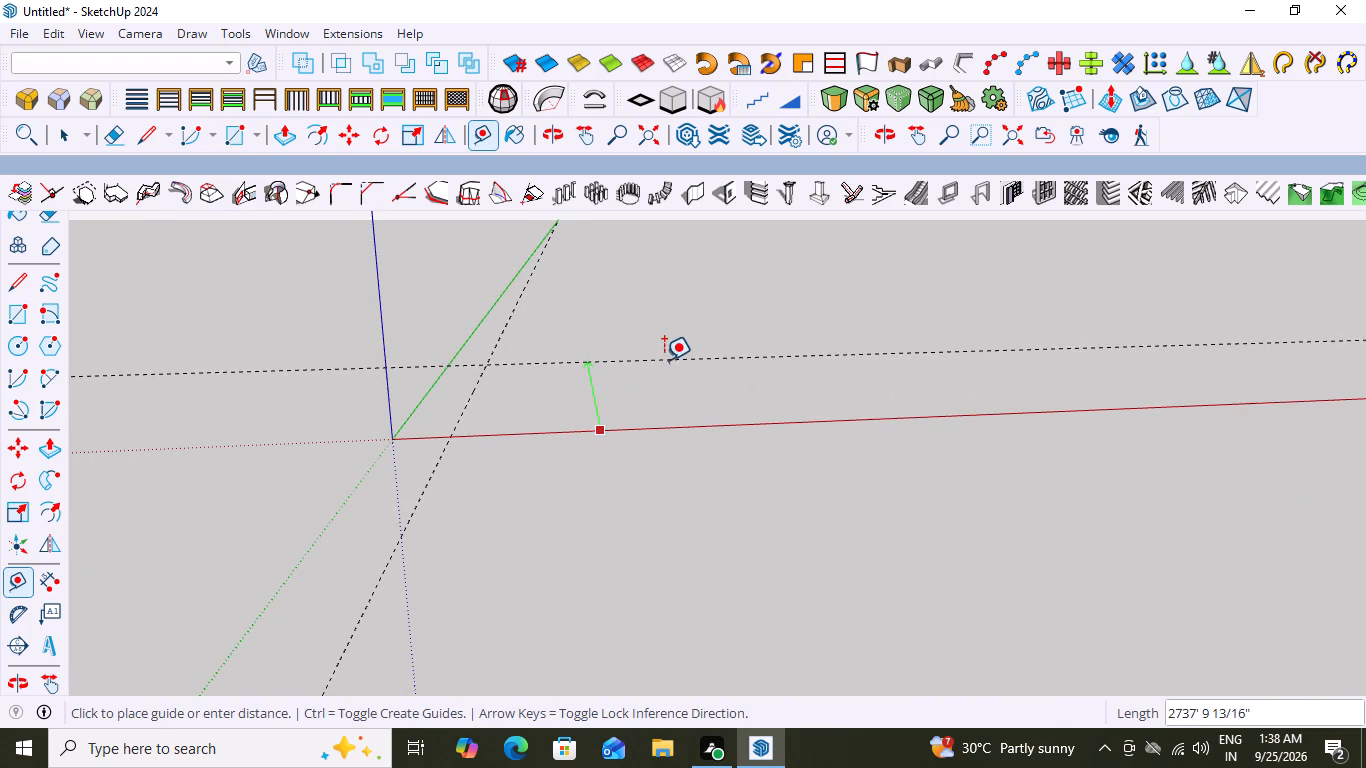
{"action": "left_click", "coordinate": [658, 383]}
Place a second red-parallel guide about 2516' beyond the first one.
{"action": "scroll", "coordinate": [605, 486], "scroll_direction": "down", "scroll_amount": 9}
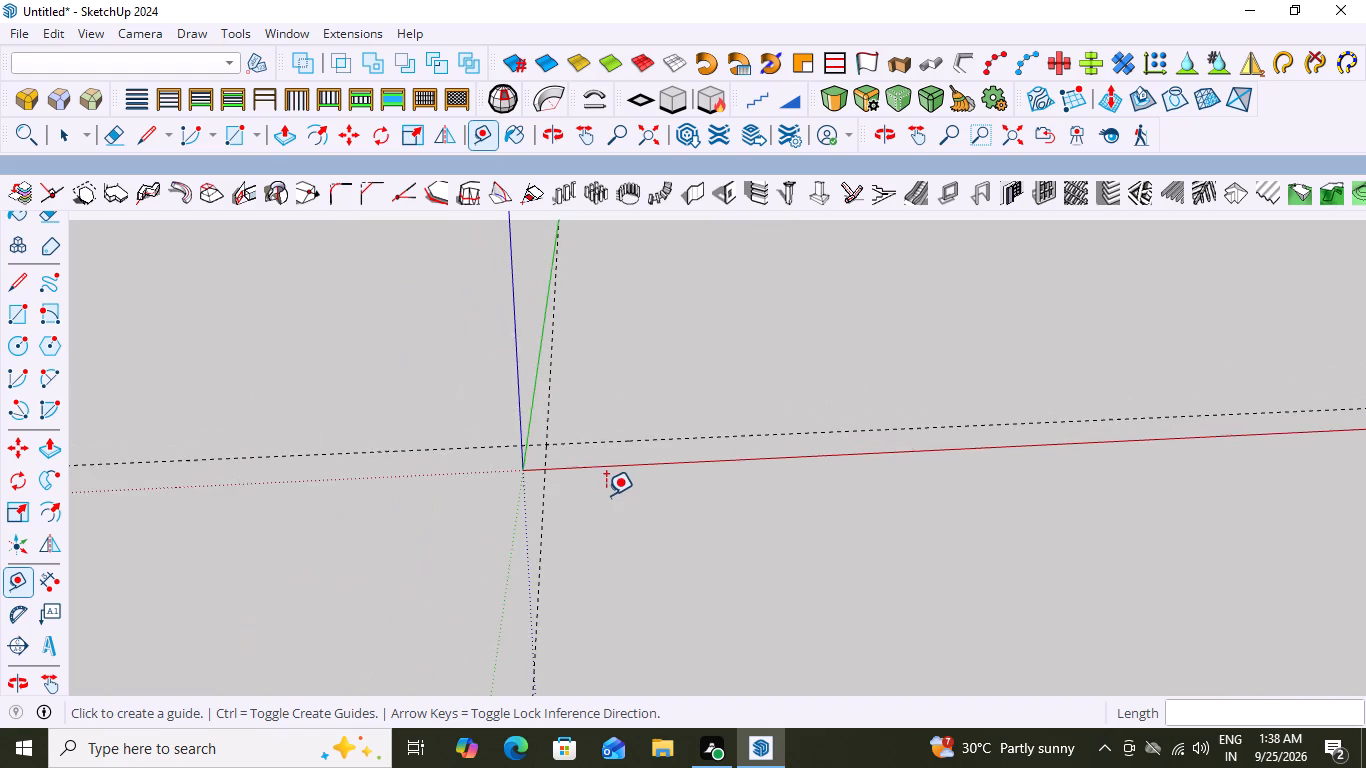
{"action": "scroll", "coordinate": [684, 360], "scroll_direction": "up", "scroll_amount": 4}
{"action": "scroll", "coordinate": [667, 397], "scroll_direction": "down", "scroll_amount": 3}
{"action": "middle_click_drag", "start_coordinate": [652, 395], "coordinate": [683, 448]}
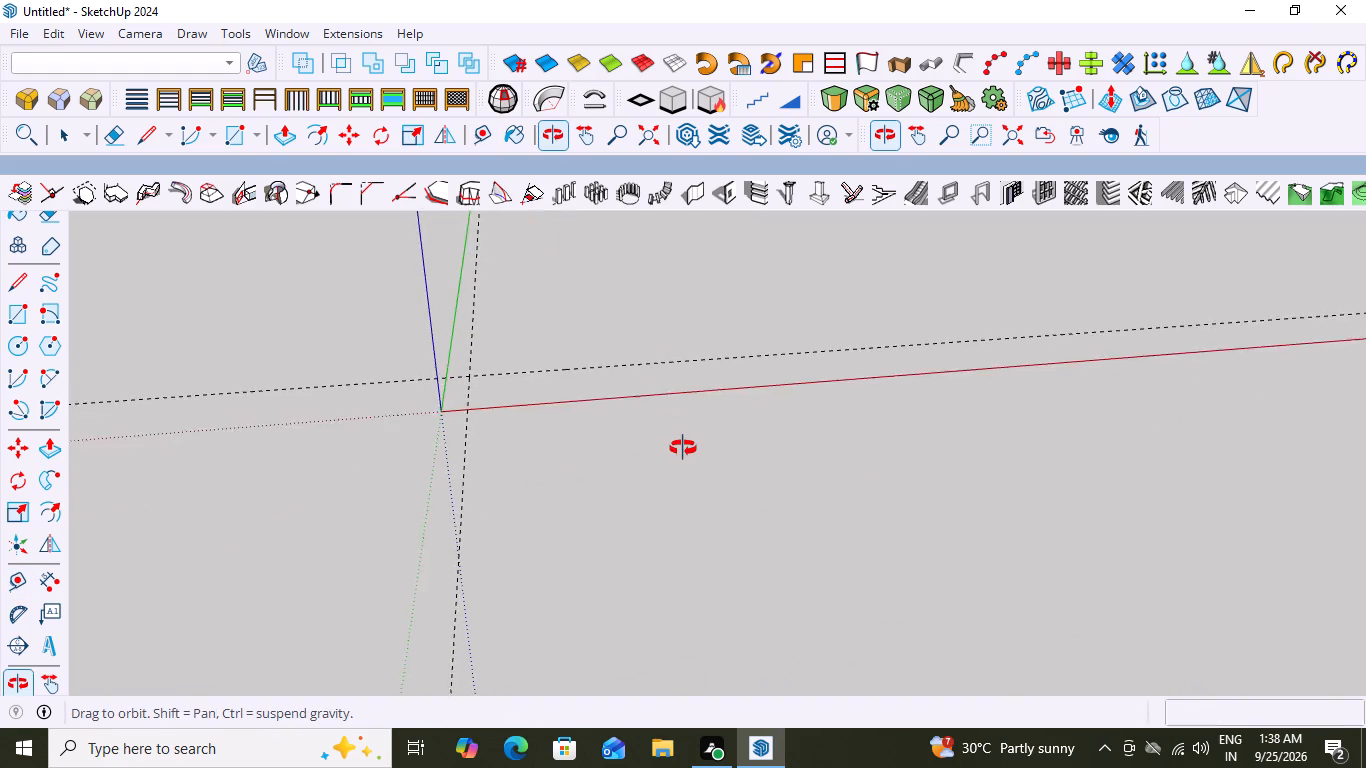
{"action": "middle_click_drag", "start_coordinate": [683, 448], "coordinate": [678, 458]}
{"action": "scroll", "coordinate": [679, 457], "scroll_direction": "down", "scroll_amount": 9}
{"action": "scroll", "coordinate": [746, 327], "scroll_direction": "up", "scroll_amount": 4}
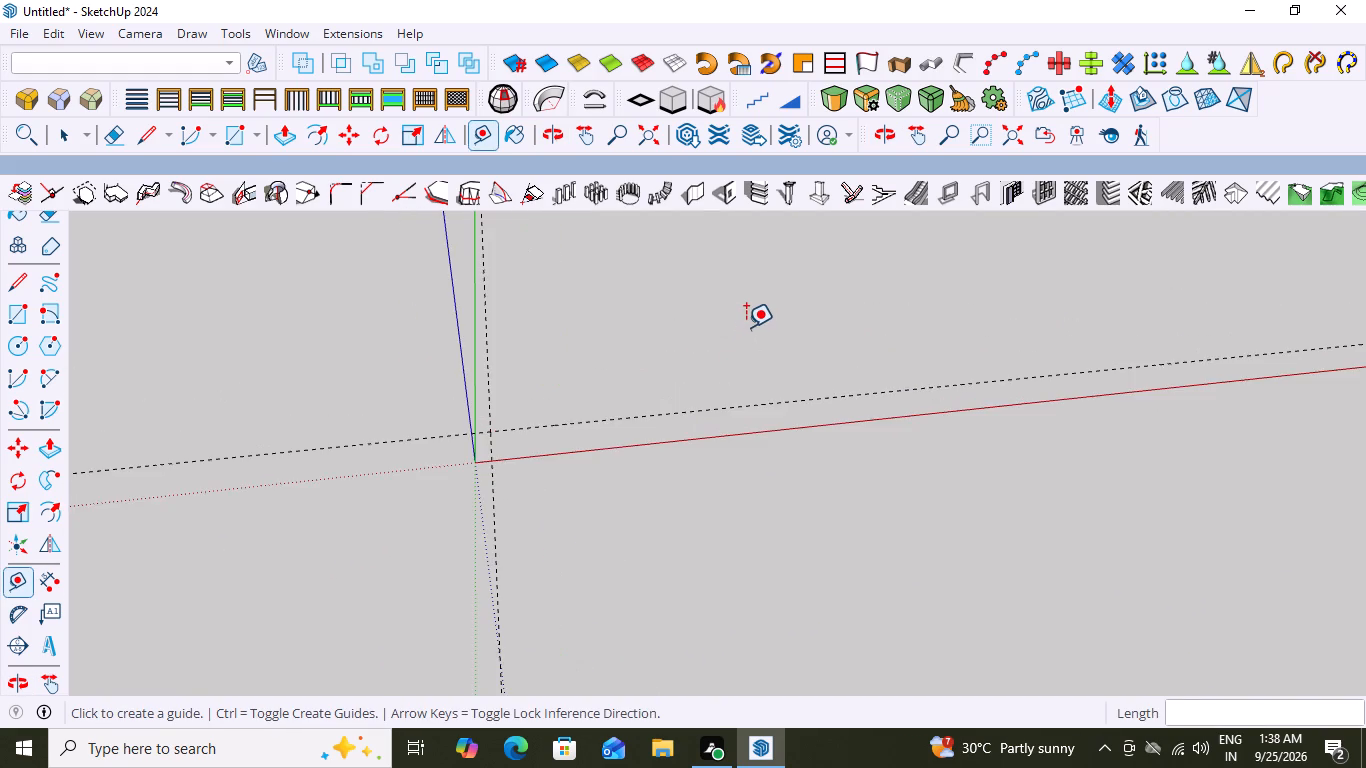
{"action": "scroll", "coordinate": [746, 327], "scroll_direction": "up", "scroll_amount": 2}
{"action": "scroll", "coordinate": [746, 327], "scroll_direction": "down", "scroll_amount": 5}
{"action": "scroll", "coordinate": [725, 292], "scroll_direction": "up", "scroll_amount": 3}
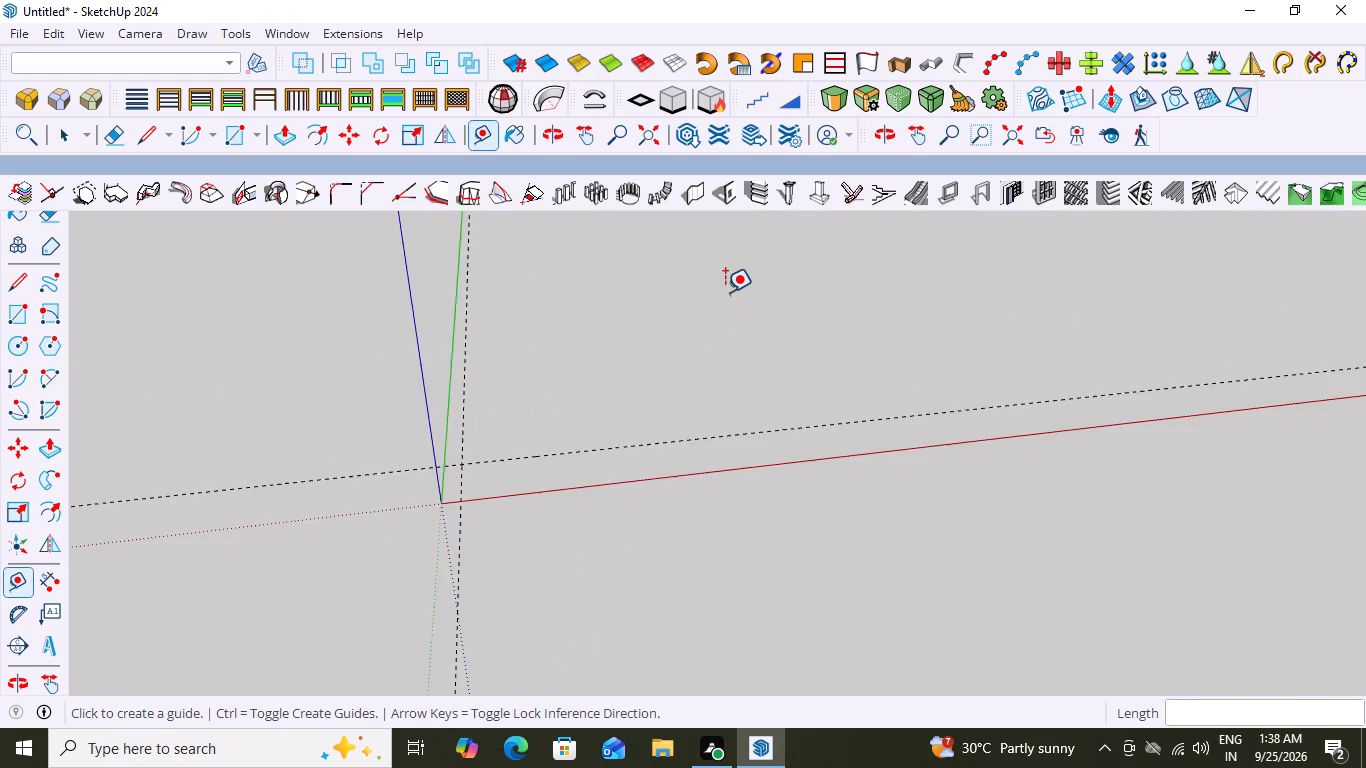
{"action": "scroll", "coordinate": [725, 292], "scroll_direction": "up", "scroll_amount": 4}
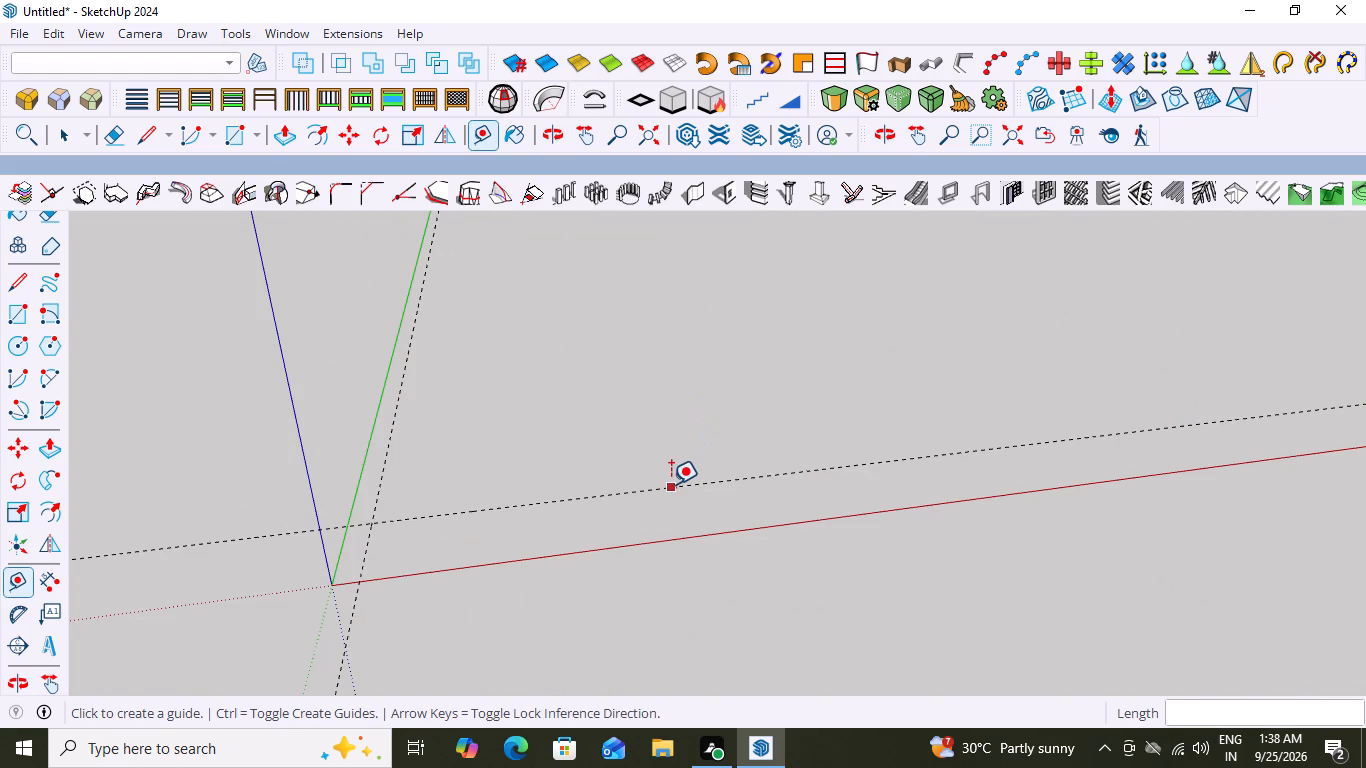
{"action": "left_click", "coordinate": [671, 484]}
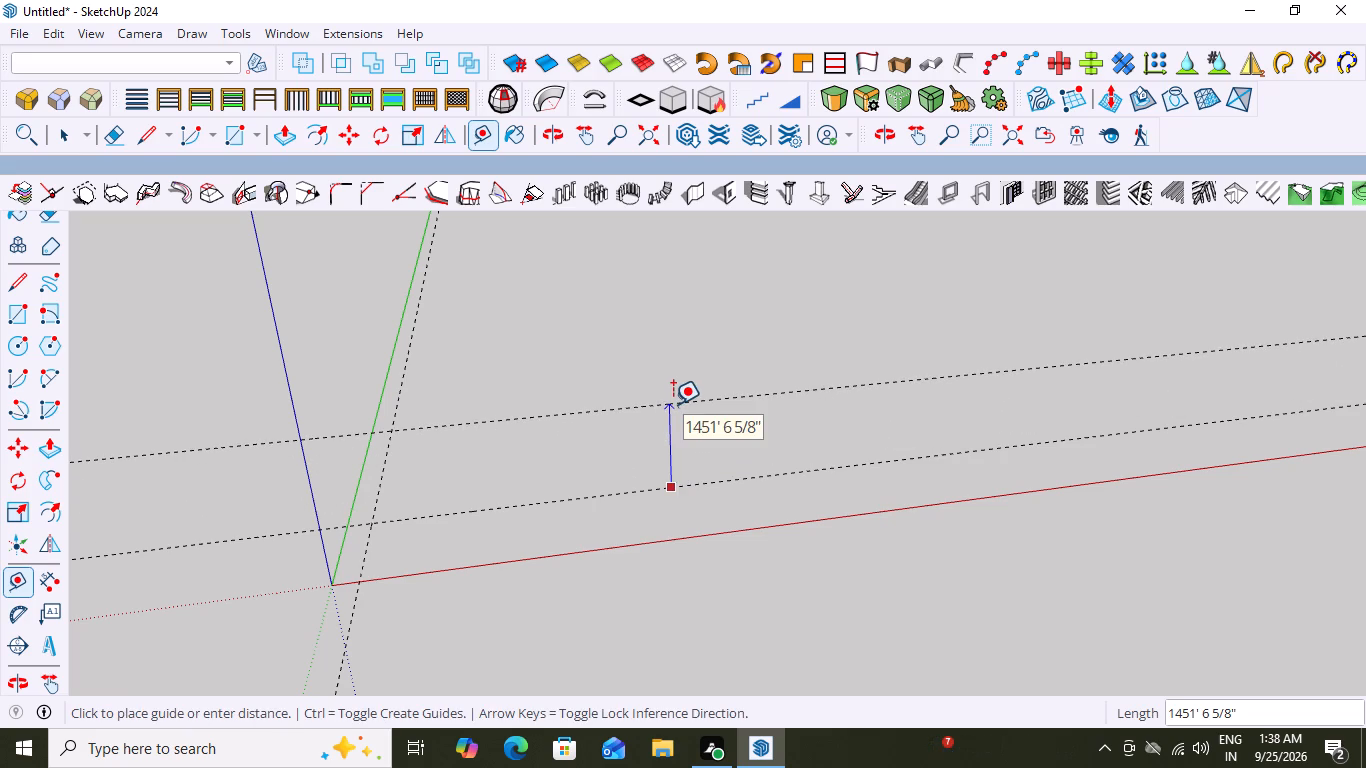
{"action": "left_click", "coordinate": [684, 422]}
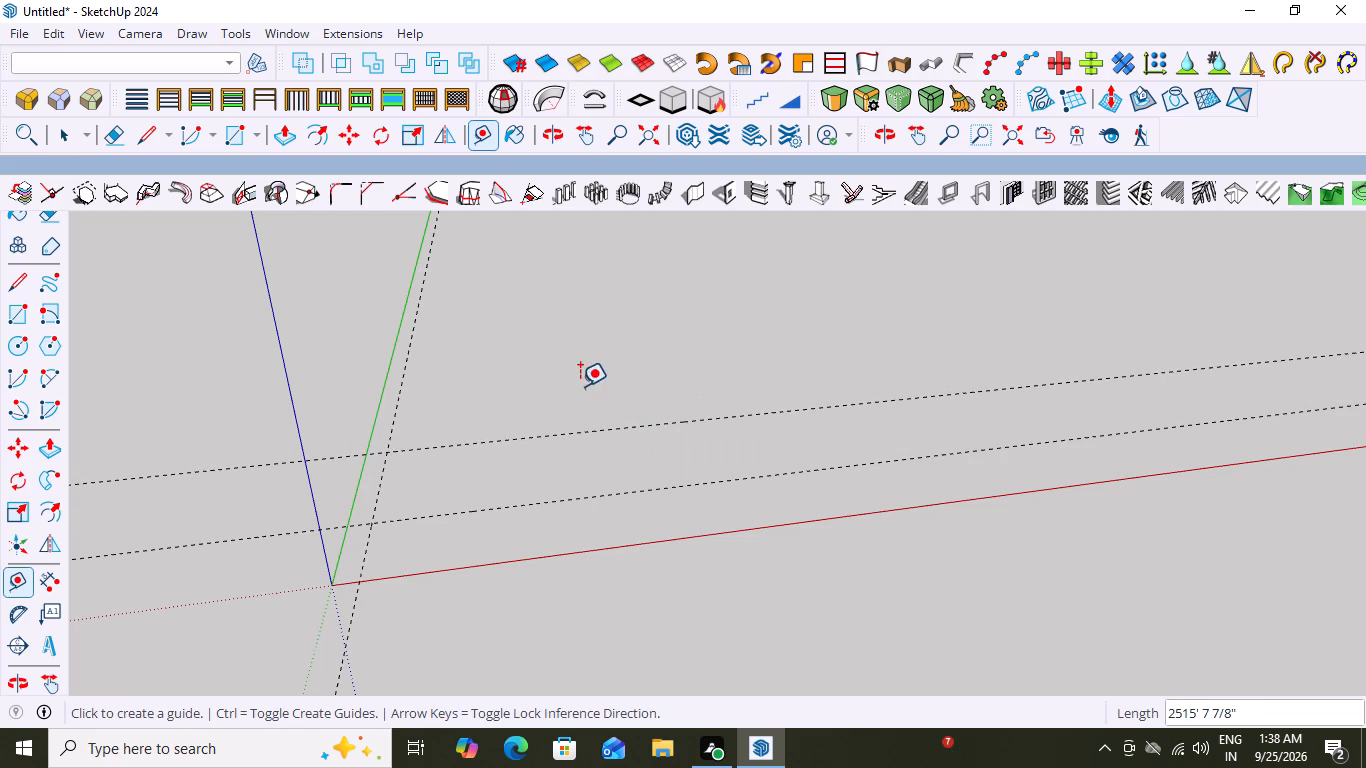
Place a second green-parallel guide, offset from the first one in the positive red direction.
{"action": "left_click", "coordinate": [405, 371]}
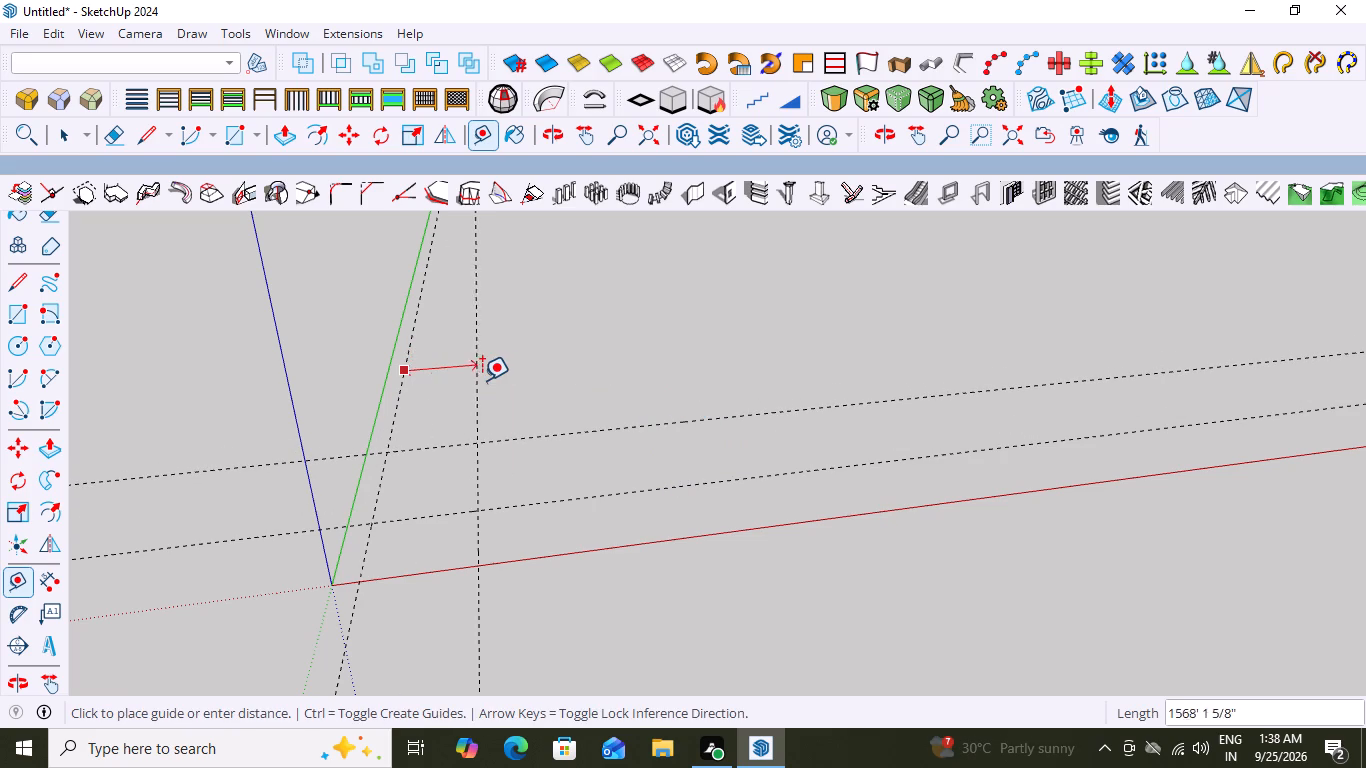
{"action": "left_click", "coordinate": [484, 380]}
Place a guide 9" from the farther red-parallel guide, offset along the blue direction.
{"action": "scroll", "coordinate": [648, 518], "scroll_direction": "down", "scroll_amount": 5}
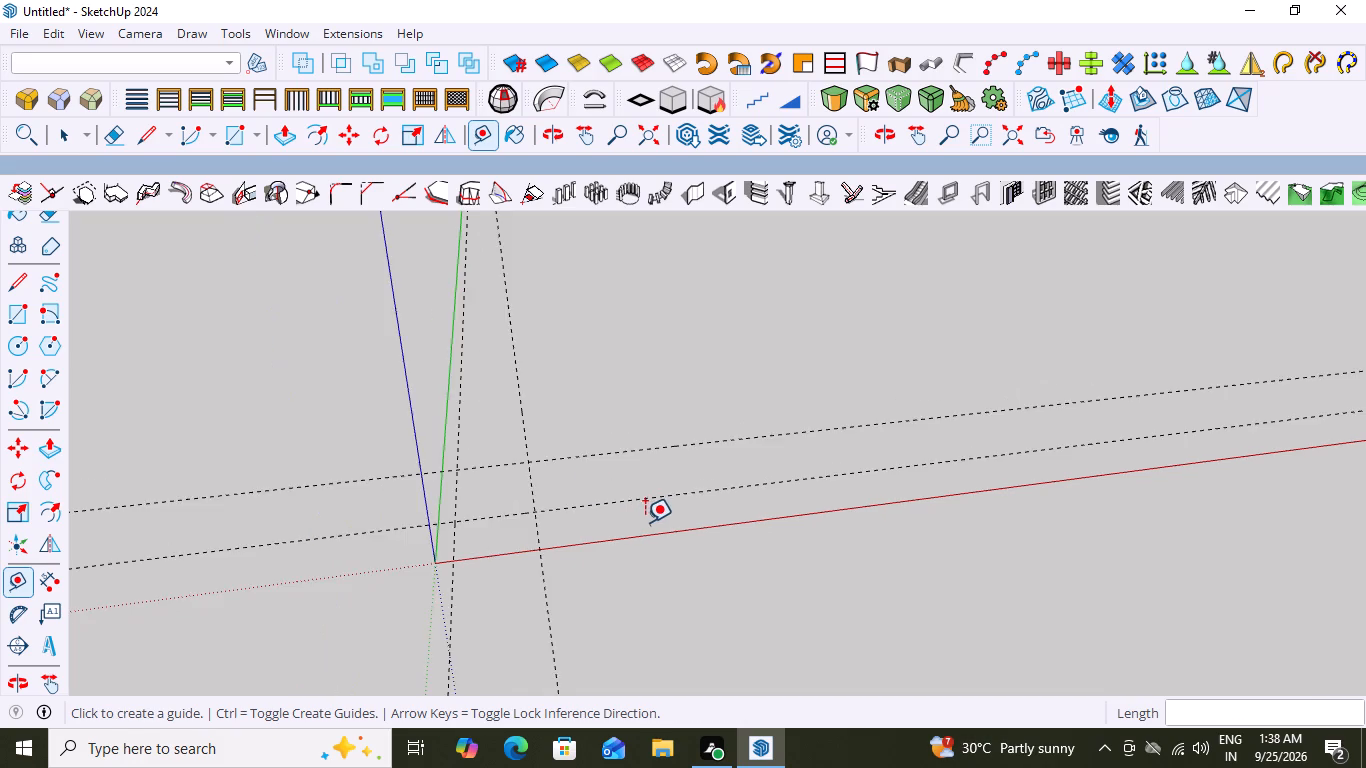
{"action": "scroll", "coordinate": [645, 522], "scroll_direction": "down", "scroll_amount": 4}
{"action": "middle_click_drag", "start_coordinate": [602, 555], "coordinate": [542, 557]}
{"action": "scroll", "coordinate": [808, 499], "scroll_direction": "up", "scroll_amount": 8}
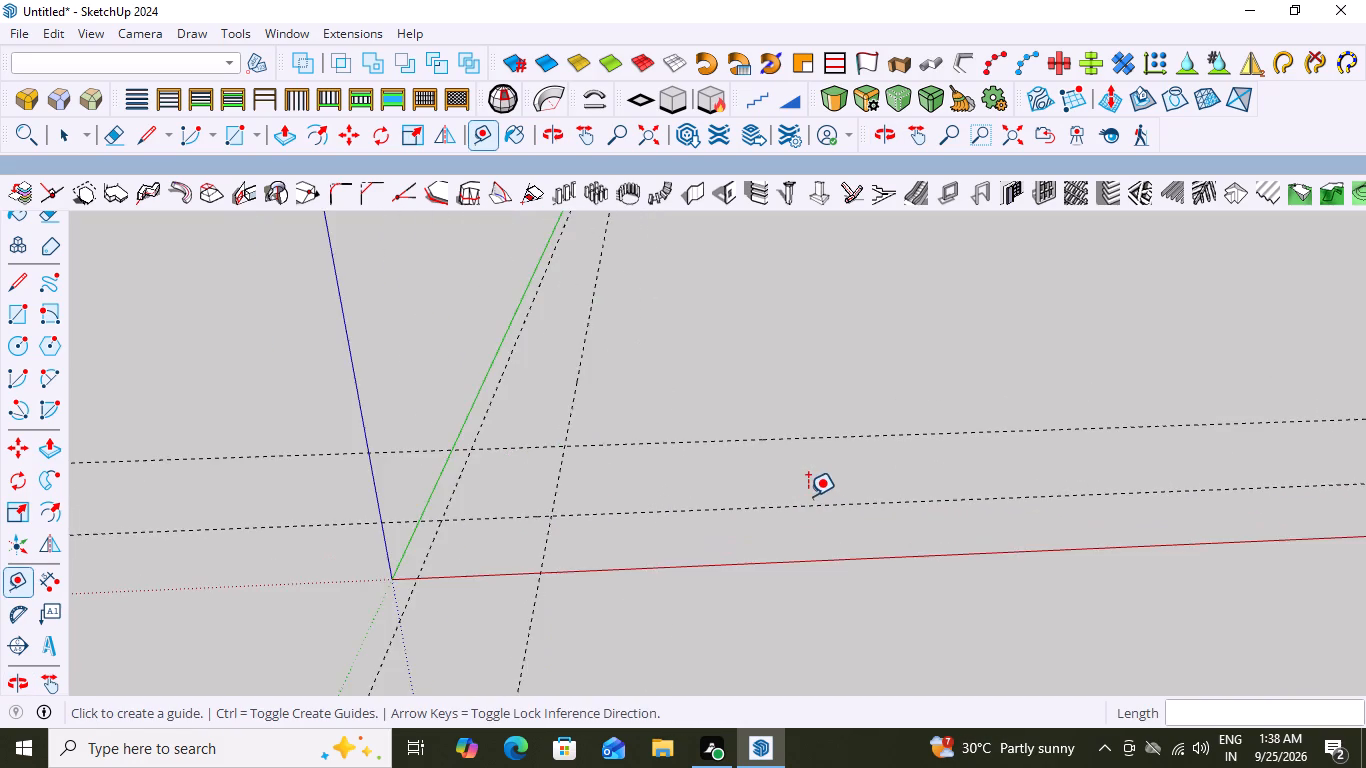
{"action": "scroll", "coordinate": [791, 476], "scroll_direction": "up", "scroll_amount": 3}
{"action": "left_click", "coordinate": [753, 427]}
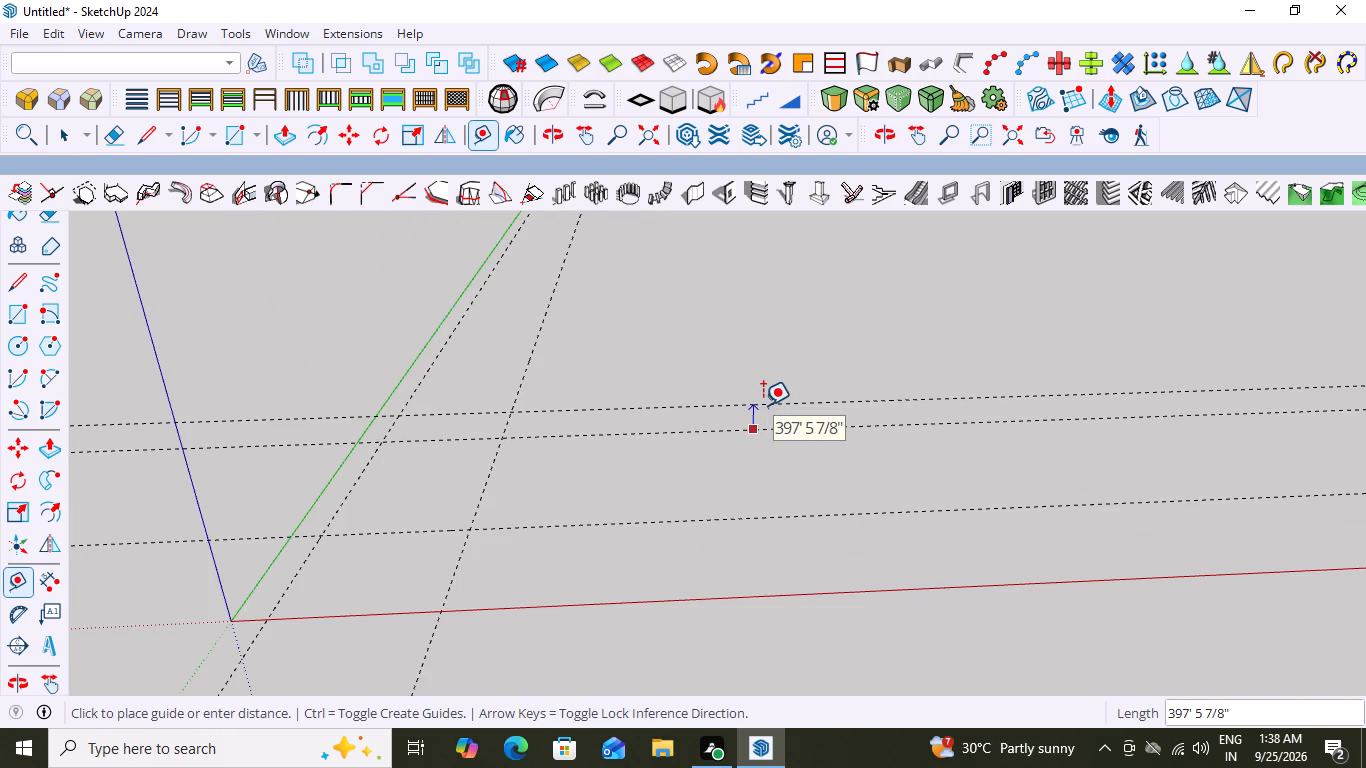
{"action": "key", "text": "9"}
{"action": "key", "text": "shift+quotedbl"}
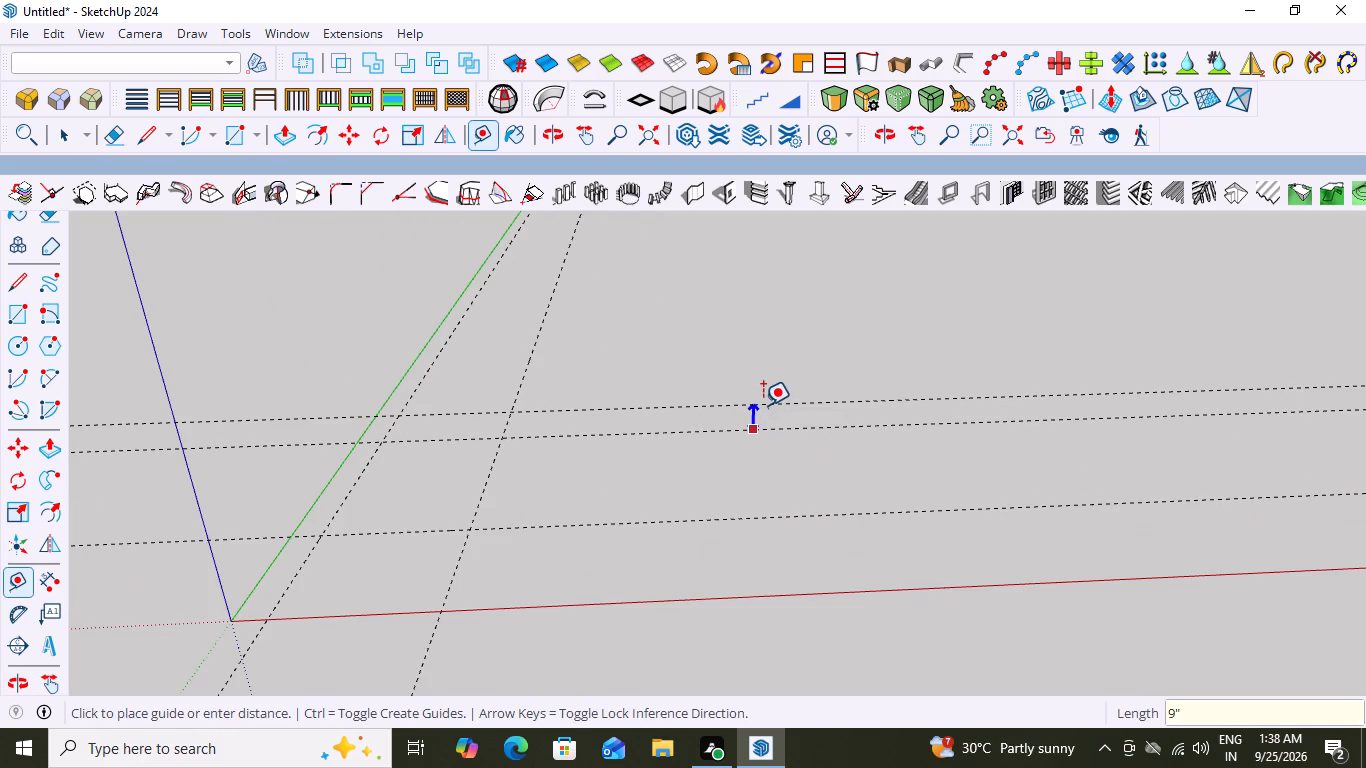
{"action": "key", "text": "Return"}
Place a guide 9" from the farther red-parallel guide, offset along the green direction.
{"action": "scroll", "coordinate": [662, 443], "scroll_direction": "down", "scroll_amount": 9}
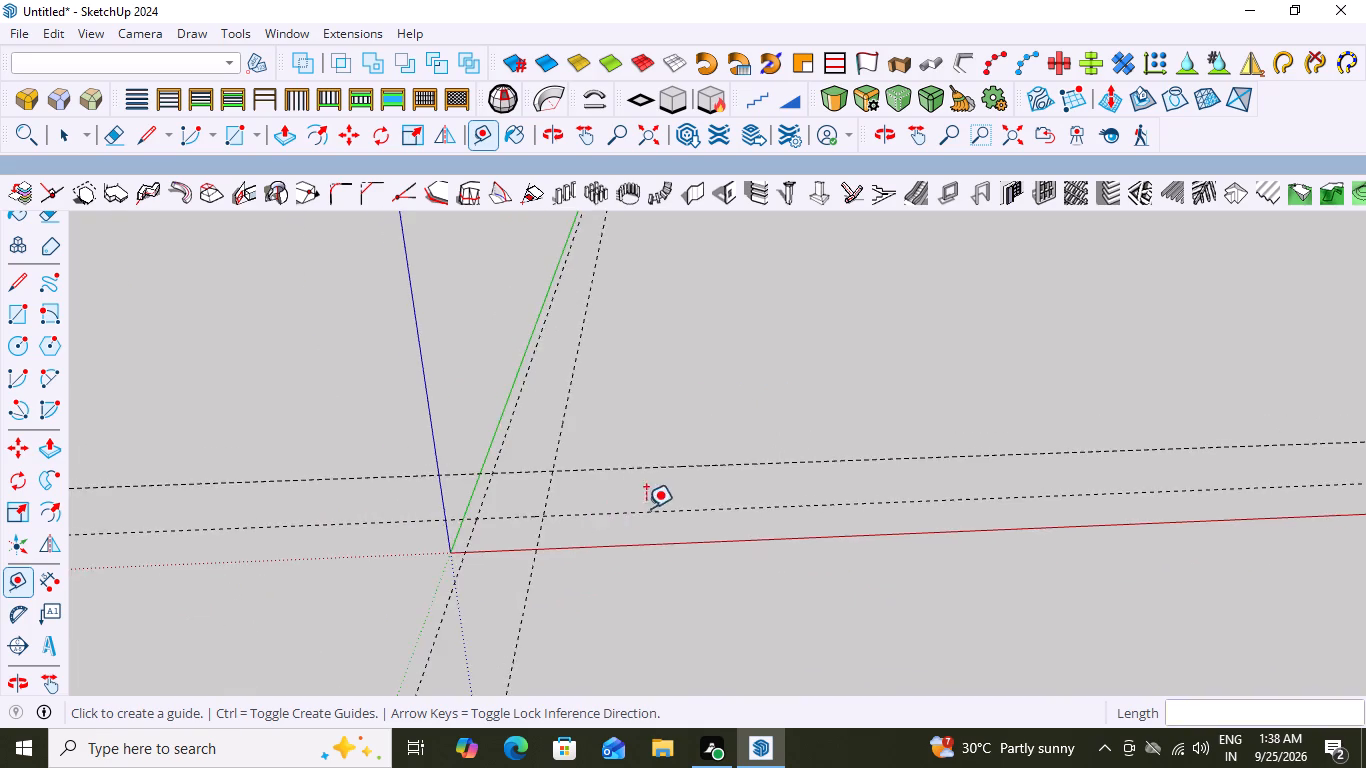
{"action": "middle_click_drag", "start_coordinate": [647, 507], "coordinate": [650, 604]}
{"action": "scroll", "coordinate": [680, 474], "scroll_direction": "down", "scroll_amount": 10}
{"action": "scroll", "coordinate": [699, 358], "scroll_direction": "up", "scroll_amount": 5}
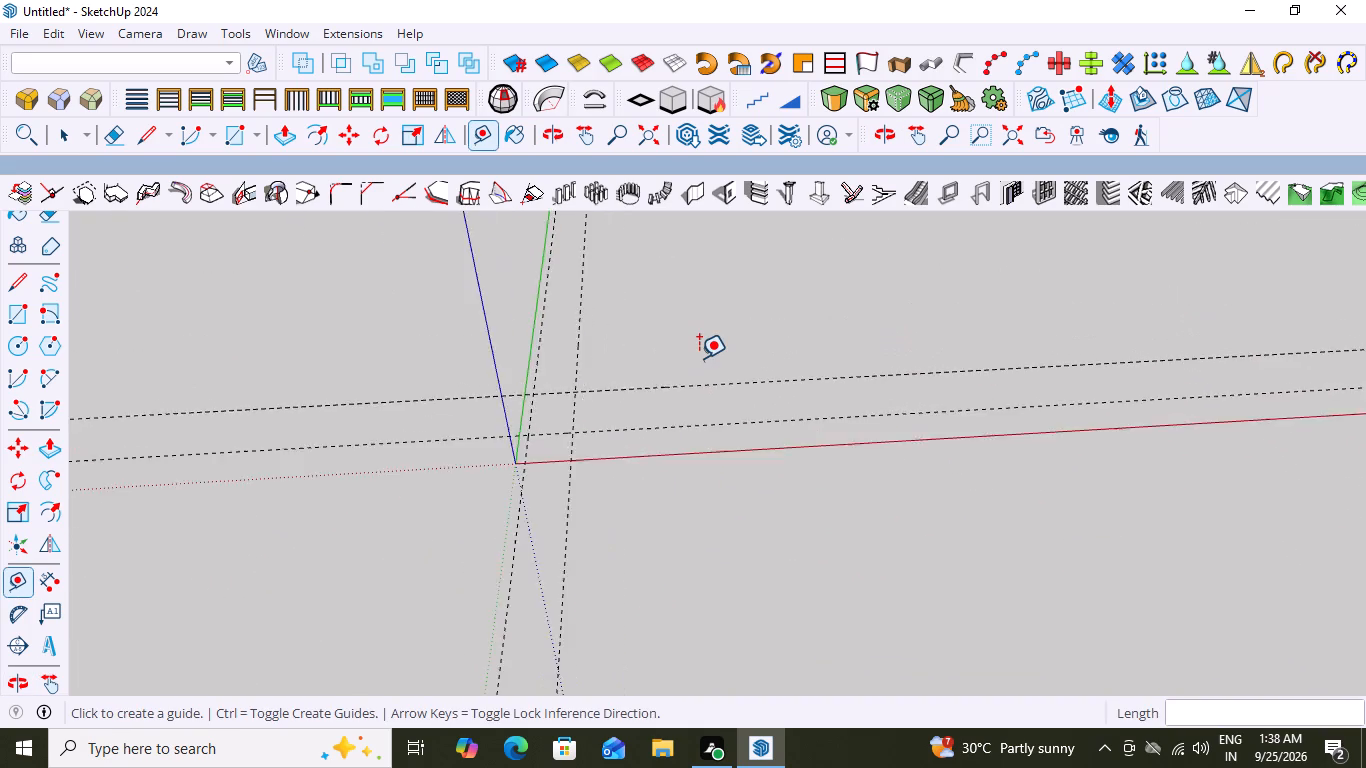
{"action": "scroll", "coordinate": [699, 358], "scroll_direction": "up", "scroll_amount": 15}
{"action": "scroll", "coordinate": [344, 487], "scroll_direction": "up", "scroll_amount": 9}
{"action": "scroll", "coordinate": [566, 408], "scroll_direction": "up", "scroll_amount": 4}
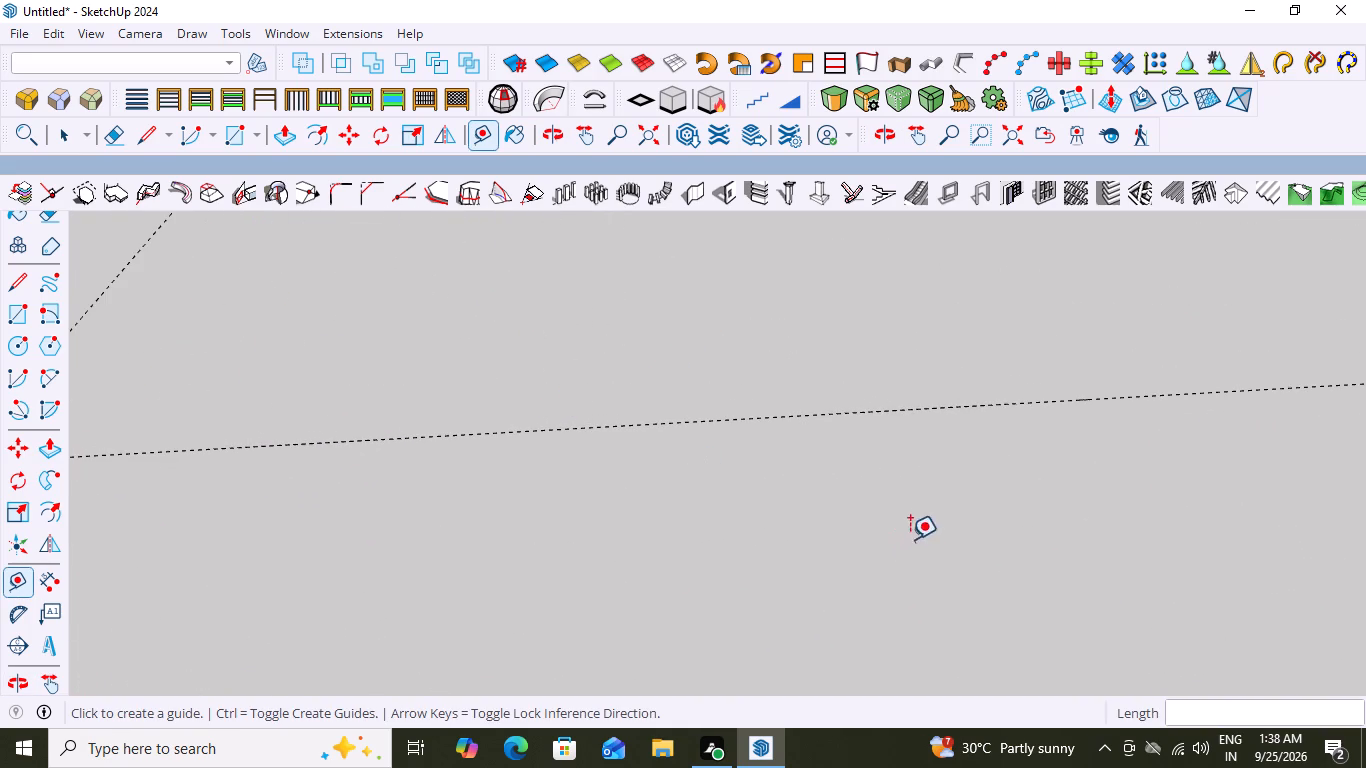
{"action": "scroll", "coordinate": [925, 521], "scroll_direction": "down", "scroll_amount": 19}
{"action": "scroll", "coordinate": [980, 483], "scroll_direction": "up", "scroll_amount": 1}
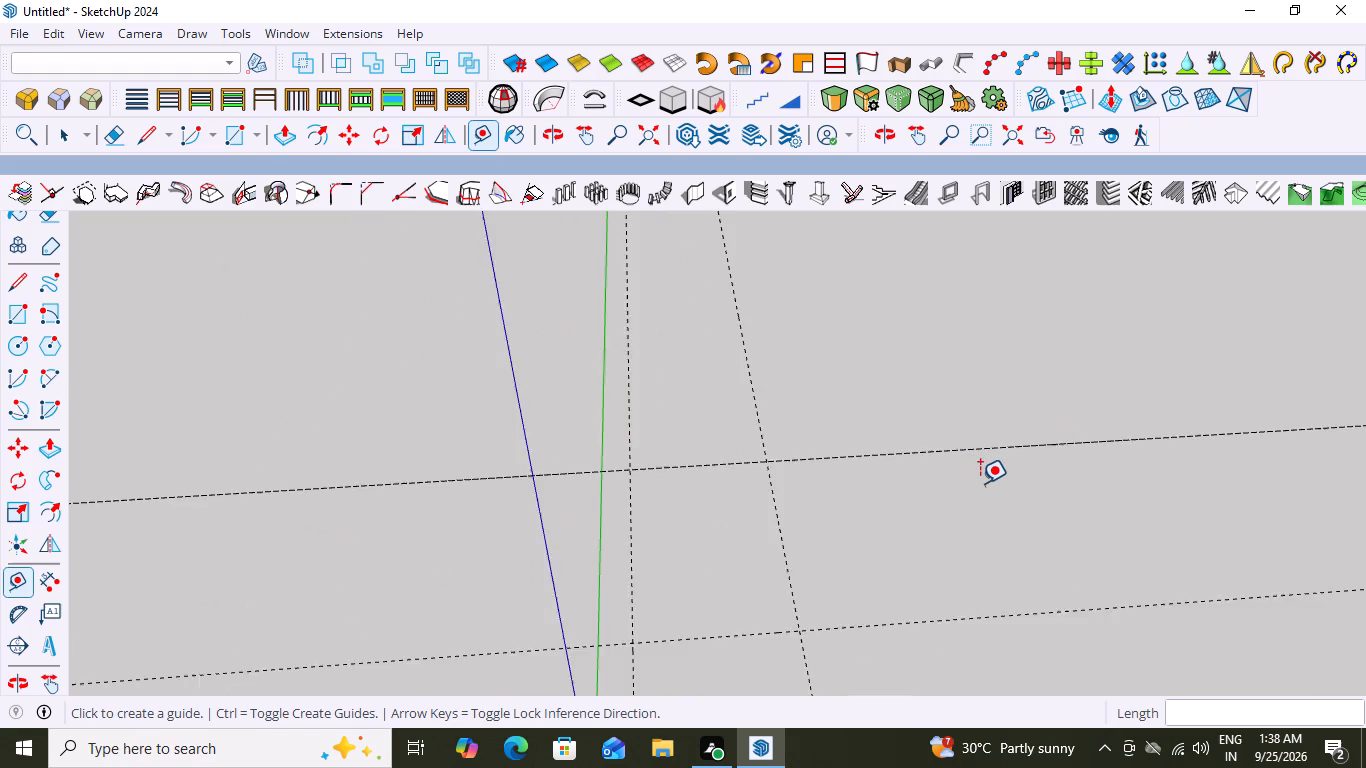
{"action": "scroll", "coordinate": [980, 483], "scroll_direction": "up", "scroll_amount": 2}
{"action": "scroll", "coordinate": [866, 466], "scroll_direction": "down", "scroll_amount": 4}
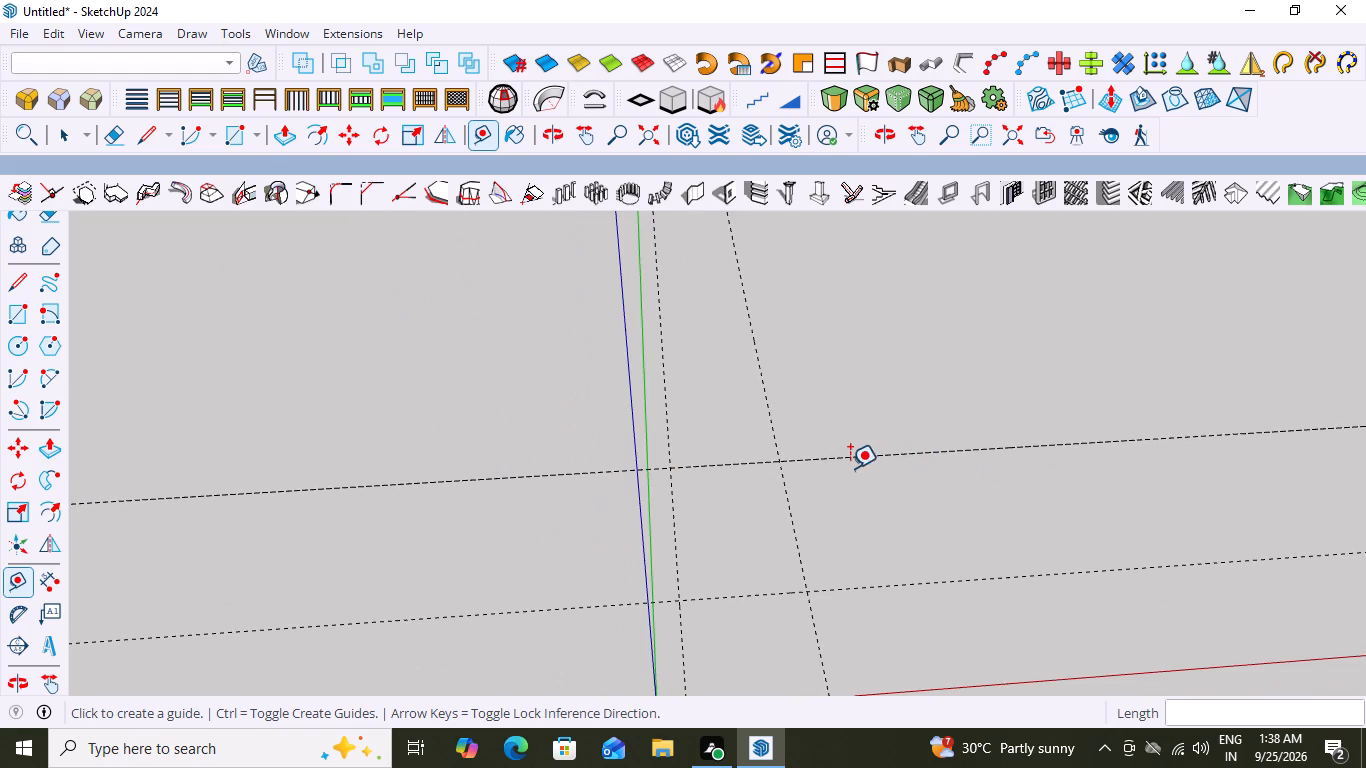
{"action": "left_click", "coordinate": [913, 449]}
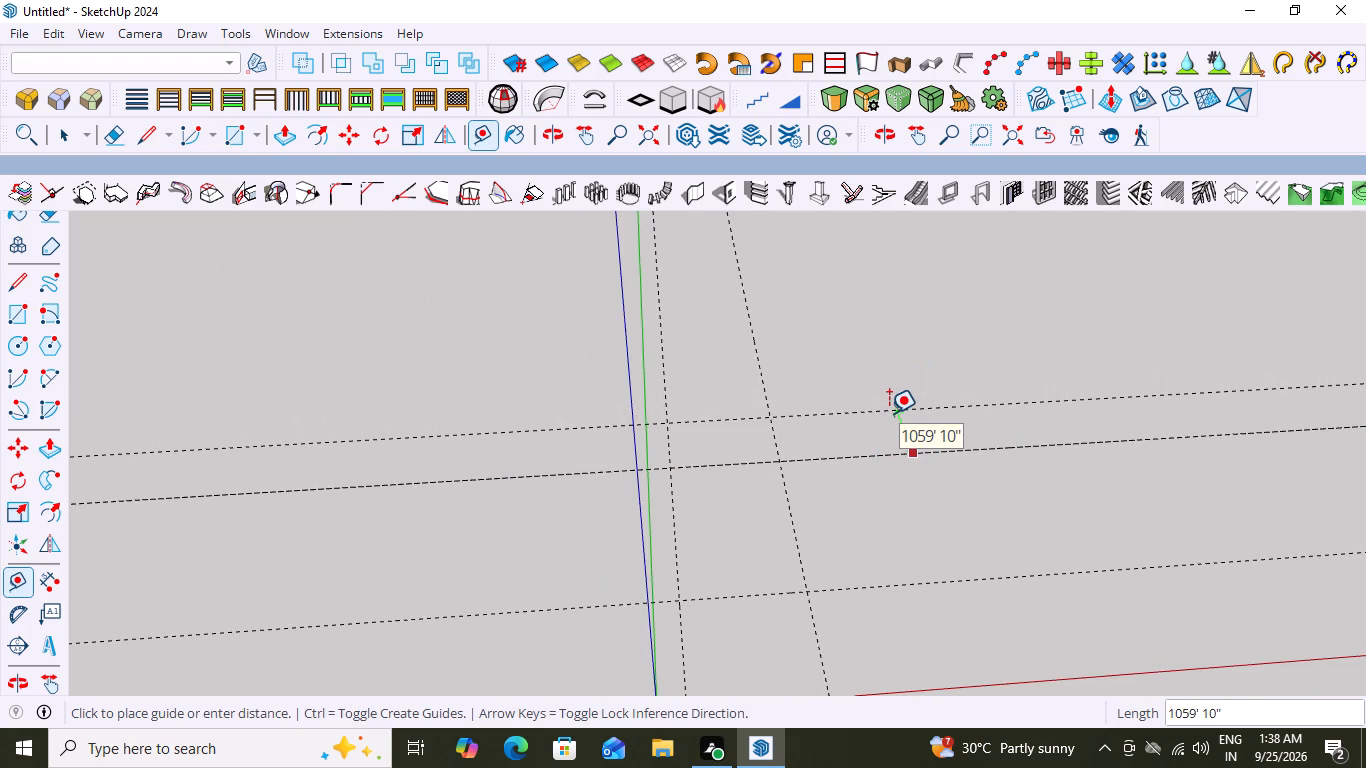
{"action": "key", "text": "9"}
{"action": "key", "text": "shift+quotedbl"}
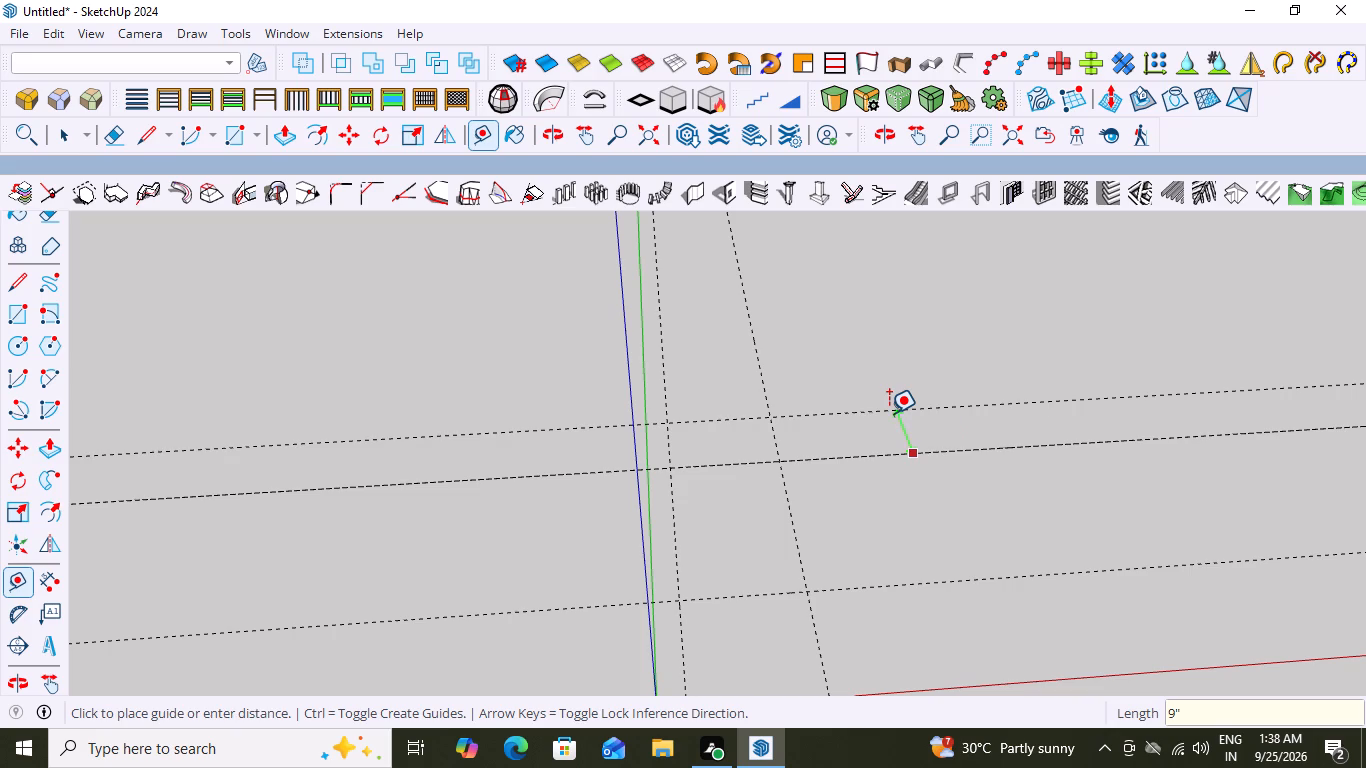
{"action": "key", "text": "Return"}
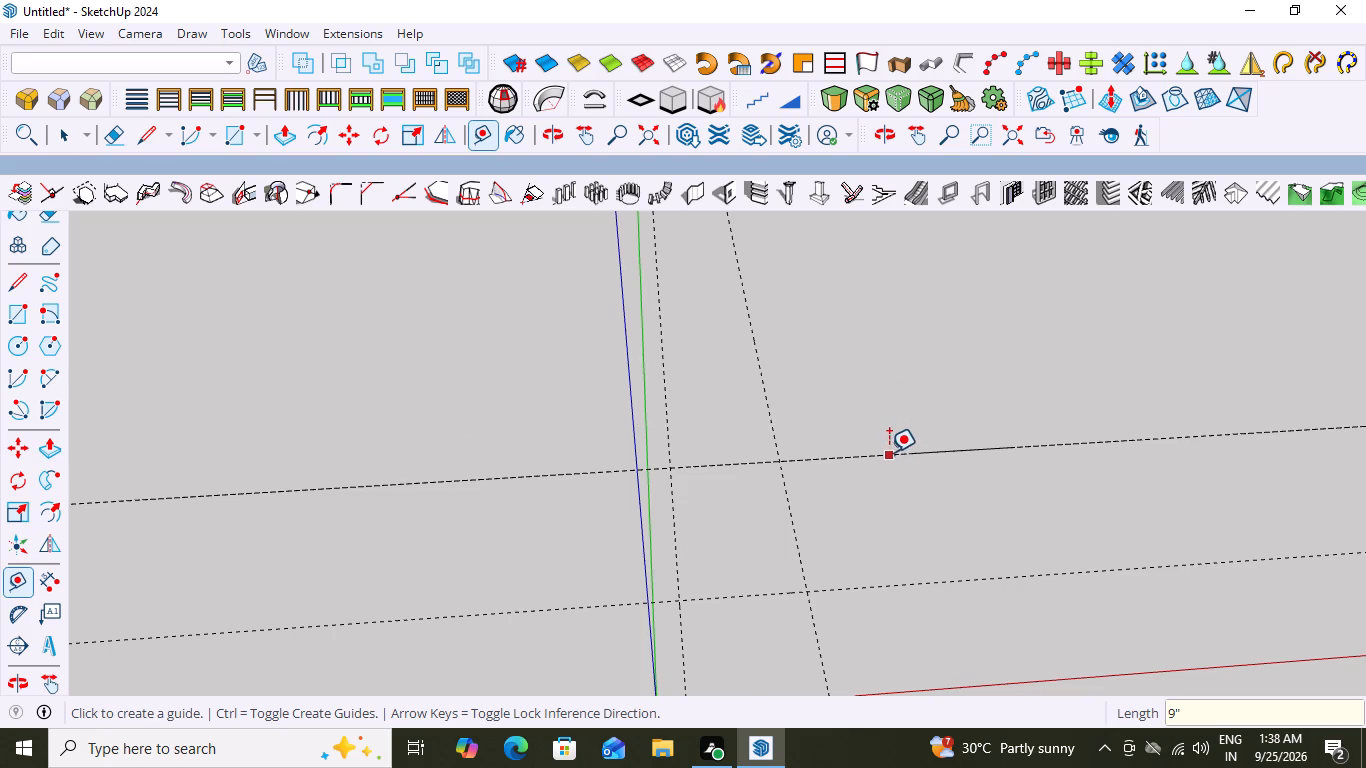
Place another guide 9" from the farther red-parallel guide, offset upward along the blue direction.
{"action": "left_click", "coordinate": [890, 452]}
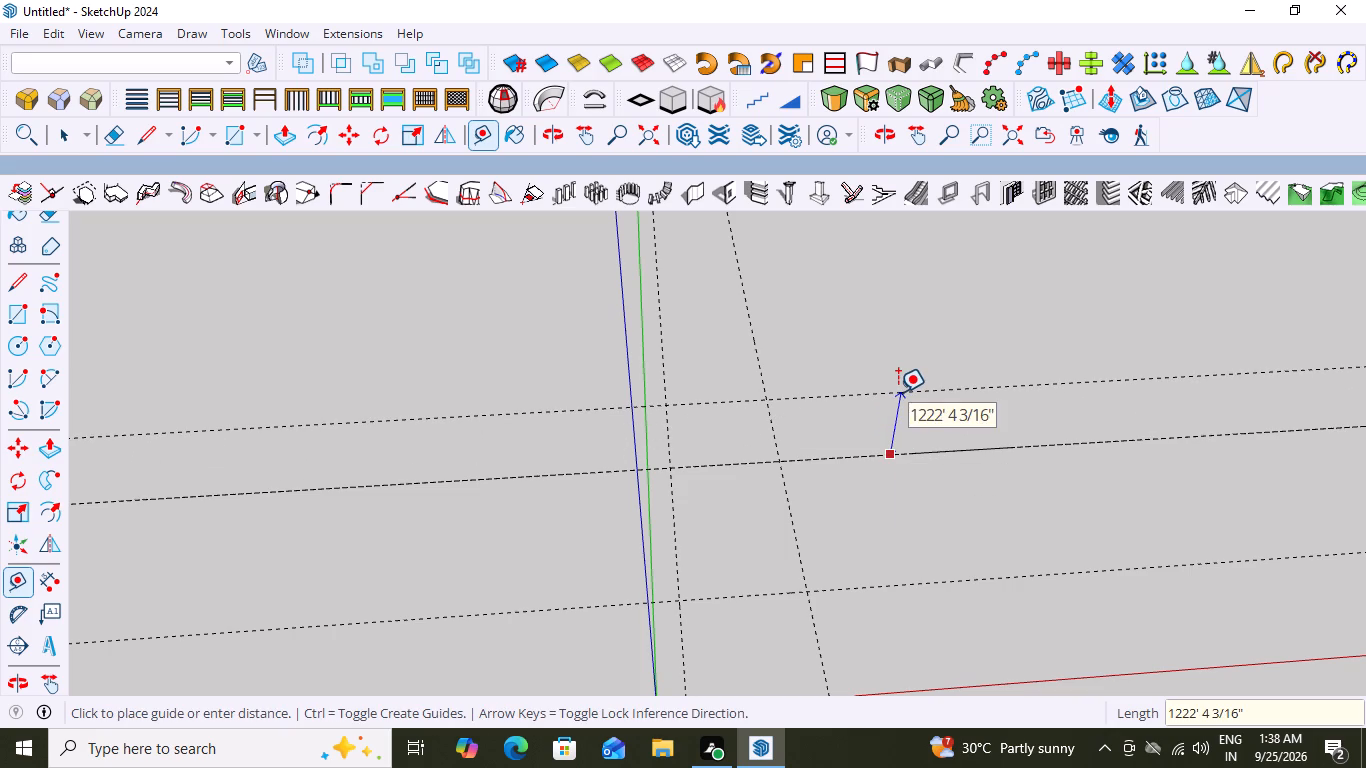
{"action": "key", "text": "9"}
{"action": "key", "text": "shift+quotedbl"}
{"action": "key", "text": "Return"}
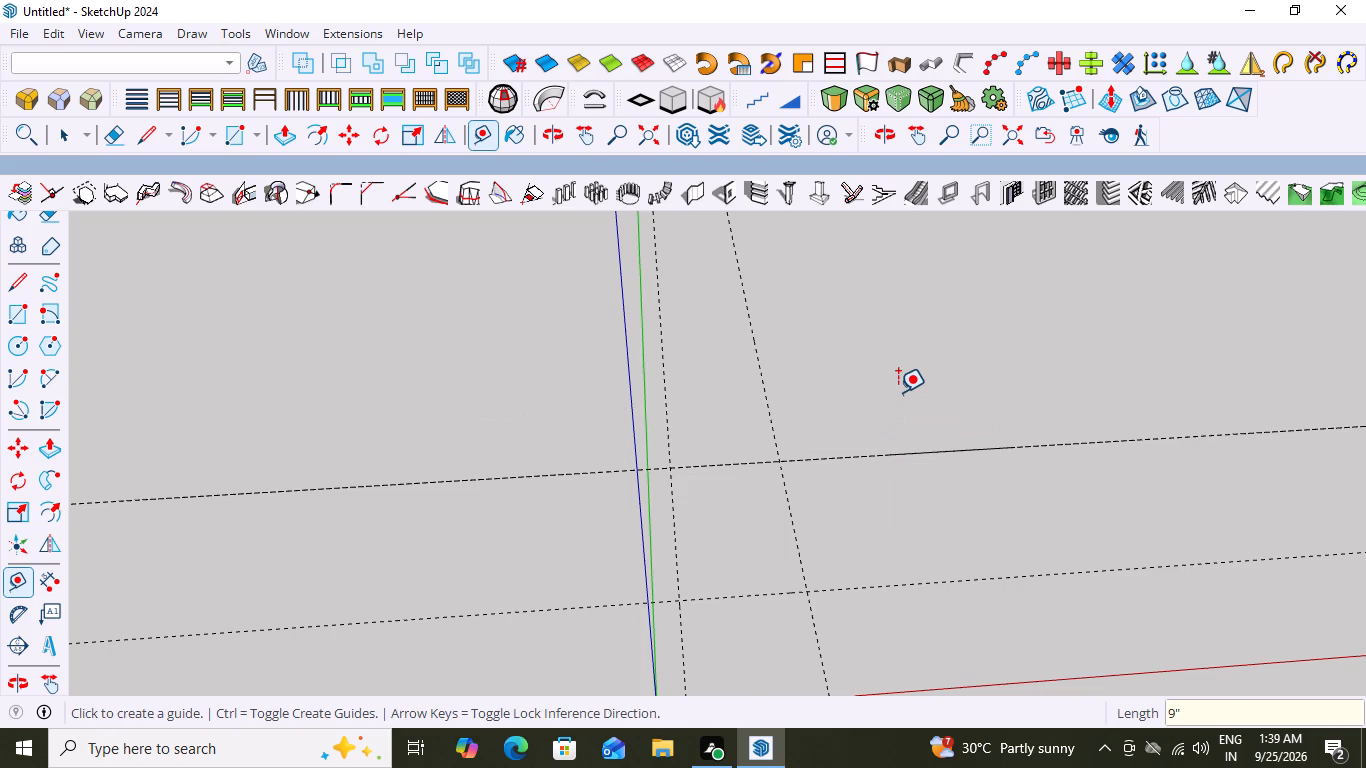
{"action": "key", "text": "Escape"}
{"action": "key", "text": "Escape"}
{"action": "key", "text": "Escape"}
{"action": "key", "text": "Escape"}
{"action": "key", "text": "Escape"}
Undo all the guide placements, back to the empty model with only the axes.
{"action": "key", "text": "space"}
{"action": "key", "text": "ctrl+z"}
{"action": "key", "text": "ctrl+z"}
{"action": "key", "text": "ctrl+z"}
{"action": "key", "text": "ctrl+z"}
{"action": "key", "text": "ctrl+z"}
{"action": "key", "text": "ctrl+z"}
{"action": "key", "text": "ctrl+z"}
{"action": "key", "text": "ctrl+z"}
{"action": "key", "text": "ctrl+z"}
{"action": "key", "text": "ctrl+z"}
{"action": "key", "text": "ctrl+z"}
{"action": "key", "text": "ctrl+z"}
{"action": "key", "text": "ctrl+z"}
{"action": "key", "text": "ctrl+z"}
{"action": "key", "text": "ctrl+z"}
{"action": "key", "text": "ctrl+z"}
{"action": "key", "text": "ctrl+z"}
{"action": "key", "text": "ctrl+z"}
{"action": "key", "text": "ctrl+z"}
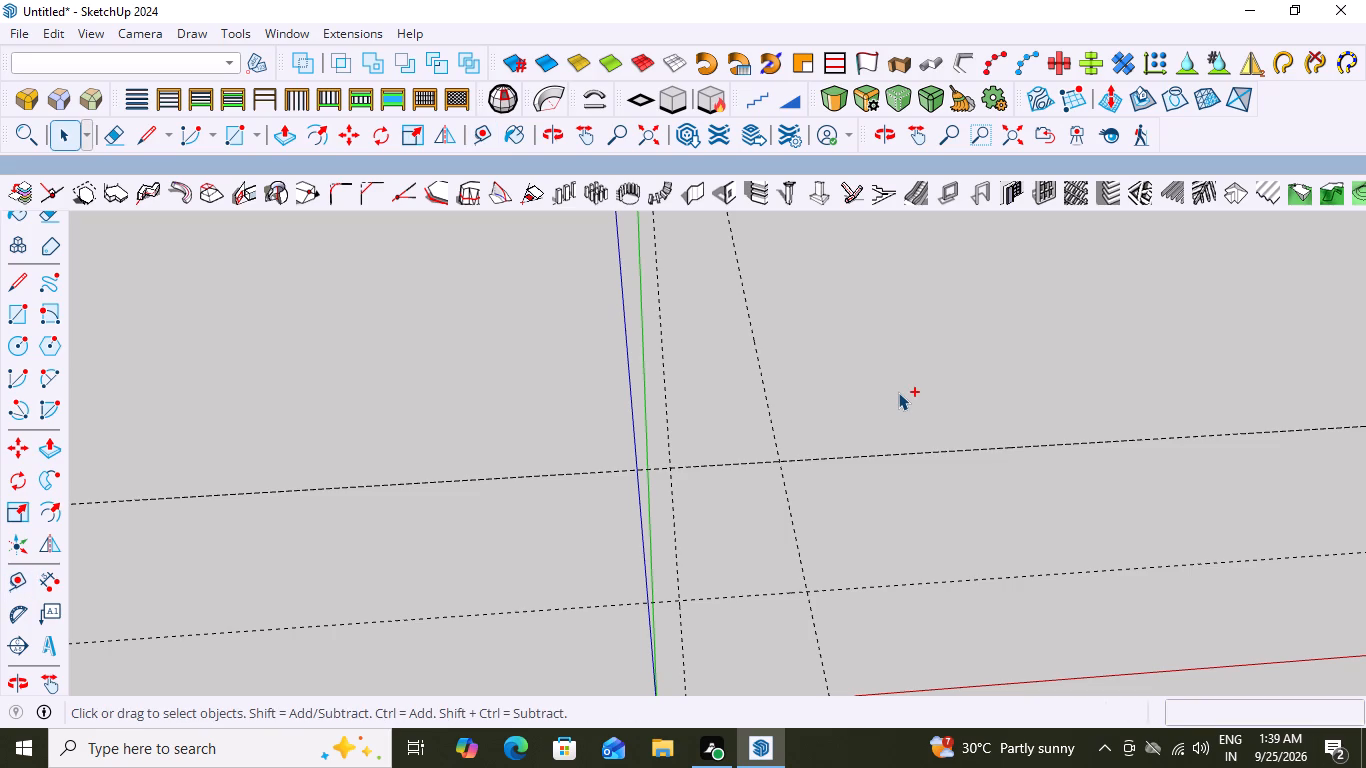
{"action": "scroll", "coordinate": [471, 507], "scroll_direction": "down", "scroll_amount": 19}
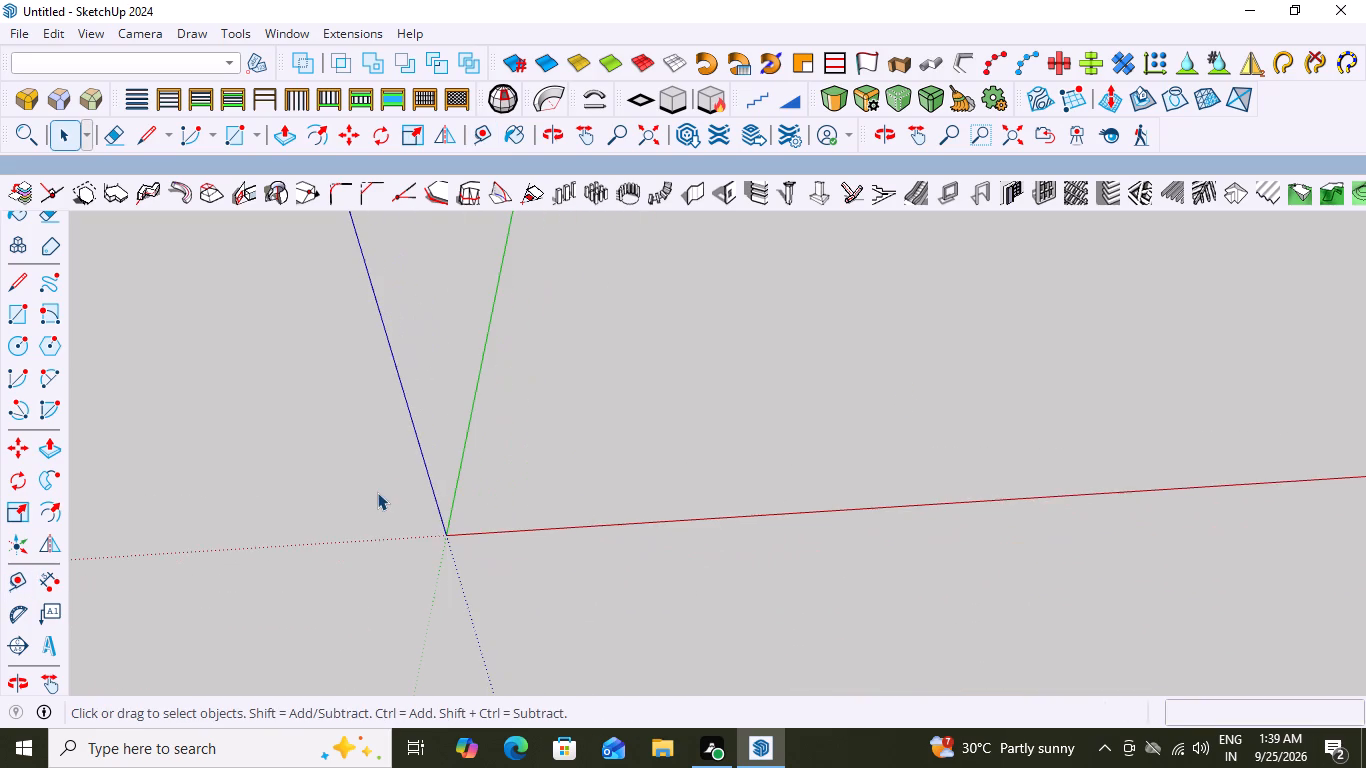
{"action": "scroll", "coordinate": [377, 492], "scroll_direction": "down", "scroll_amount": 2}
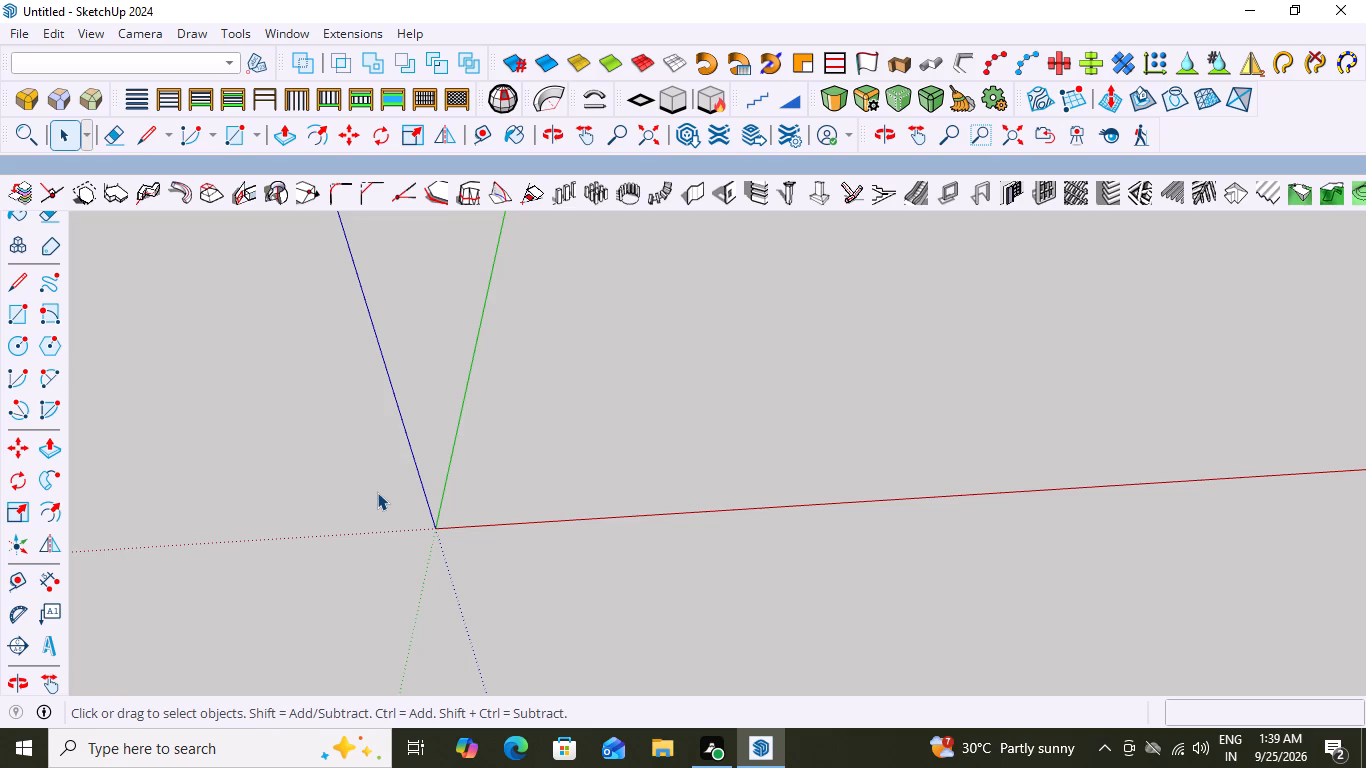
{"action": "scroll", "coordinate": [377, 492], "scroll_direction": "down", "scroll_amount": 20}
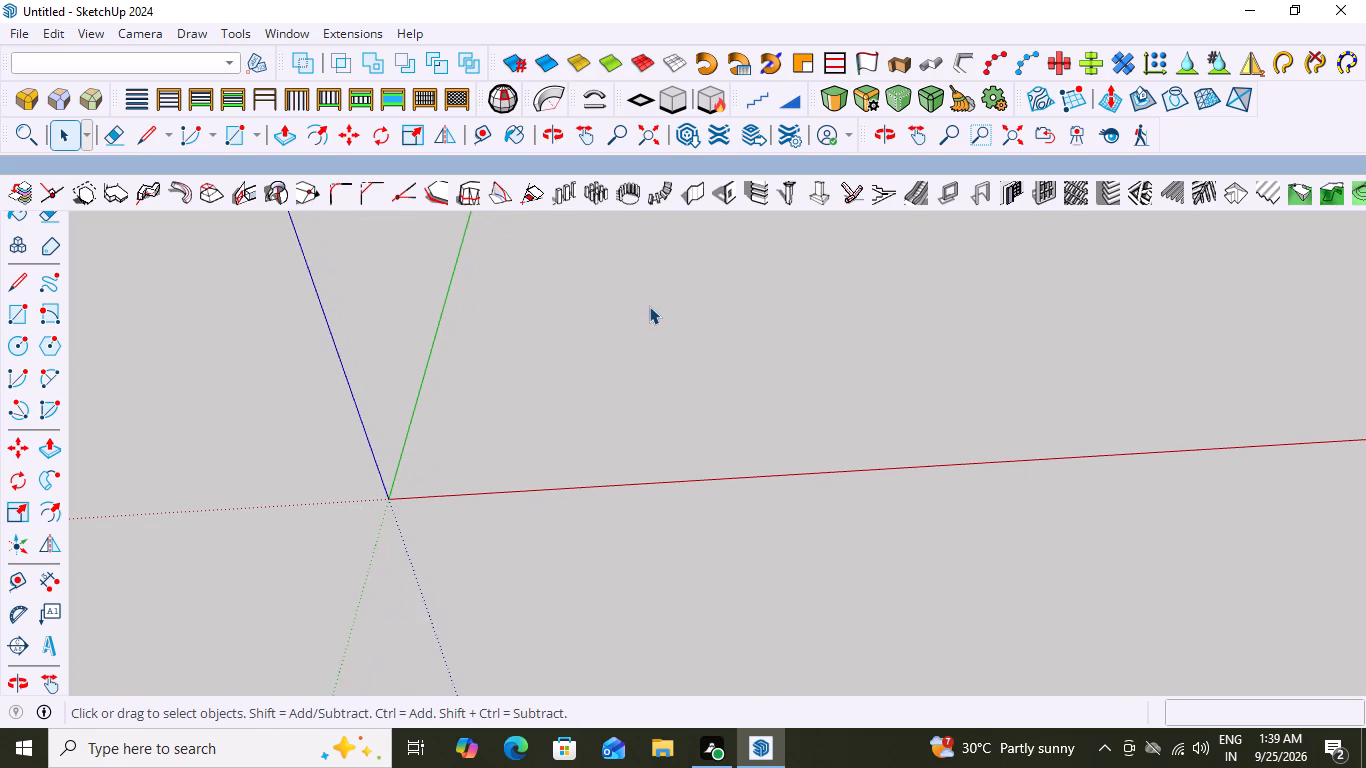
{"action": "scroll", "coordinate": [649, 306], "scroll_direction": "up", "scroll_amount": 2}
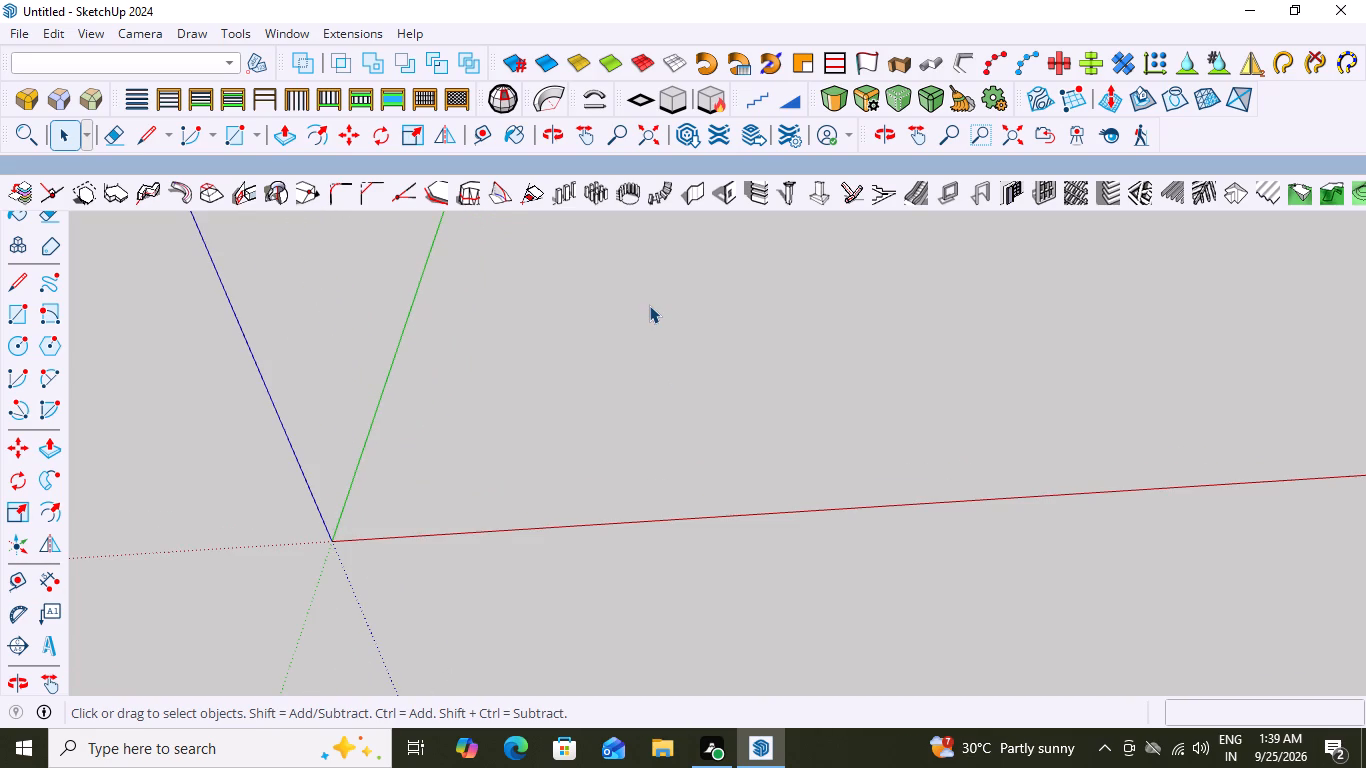
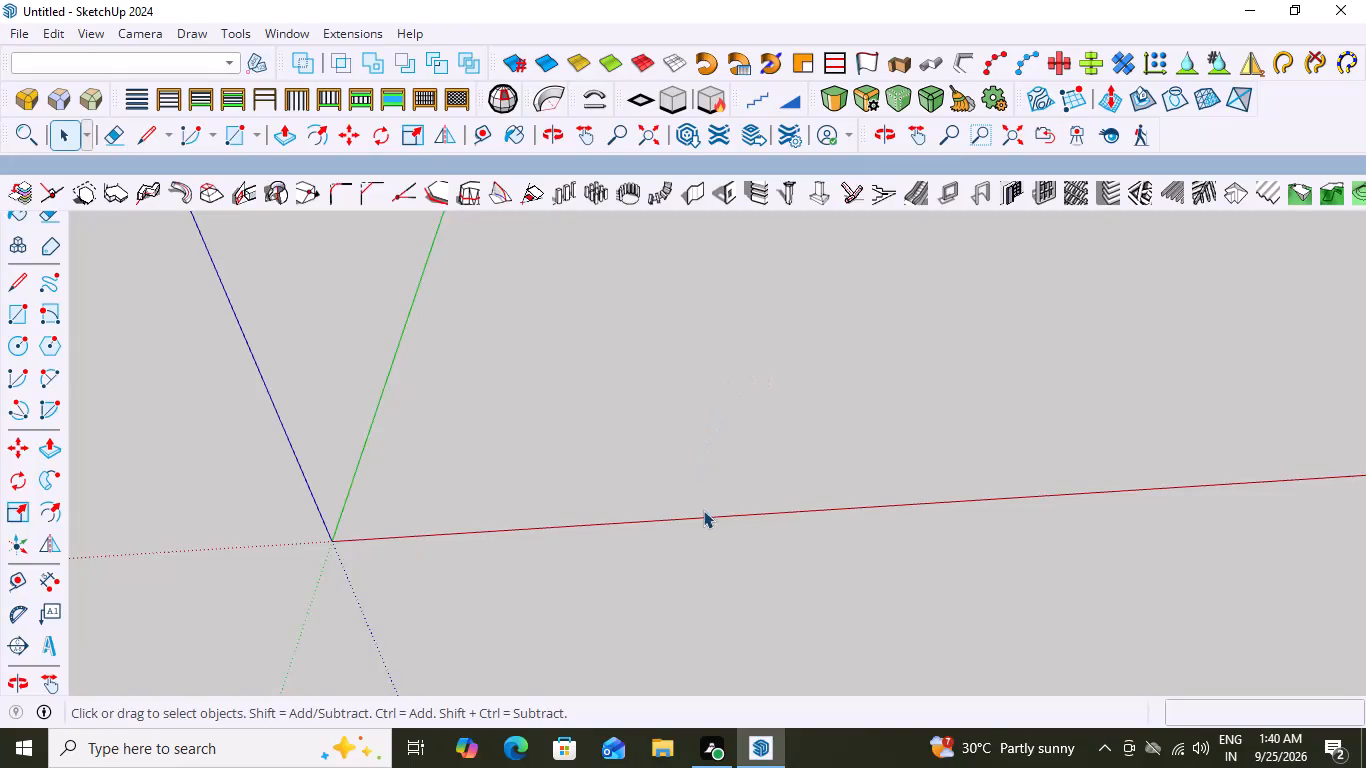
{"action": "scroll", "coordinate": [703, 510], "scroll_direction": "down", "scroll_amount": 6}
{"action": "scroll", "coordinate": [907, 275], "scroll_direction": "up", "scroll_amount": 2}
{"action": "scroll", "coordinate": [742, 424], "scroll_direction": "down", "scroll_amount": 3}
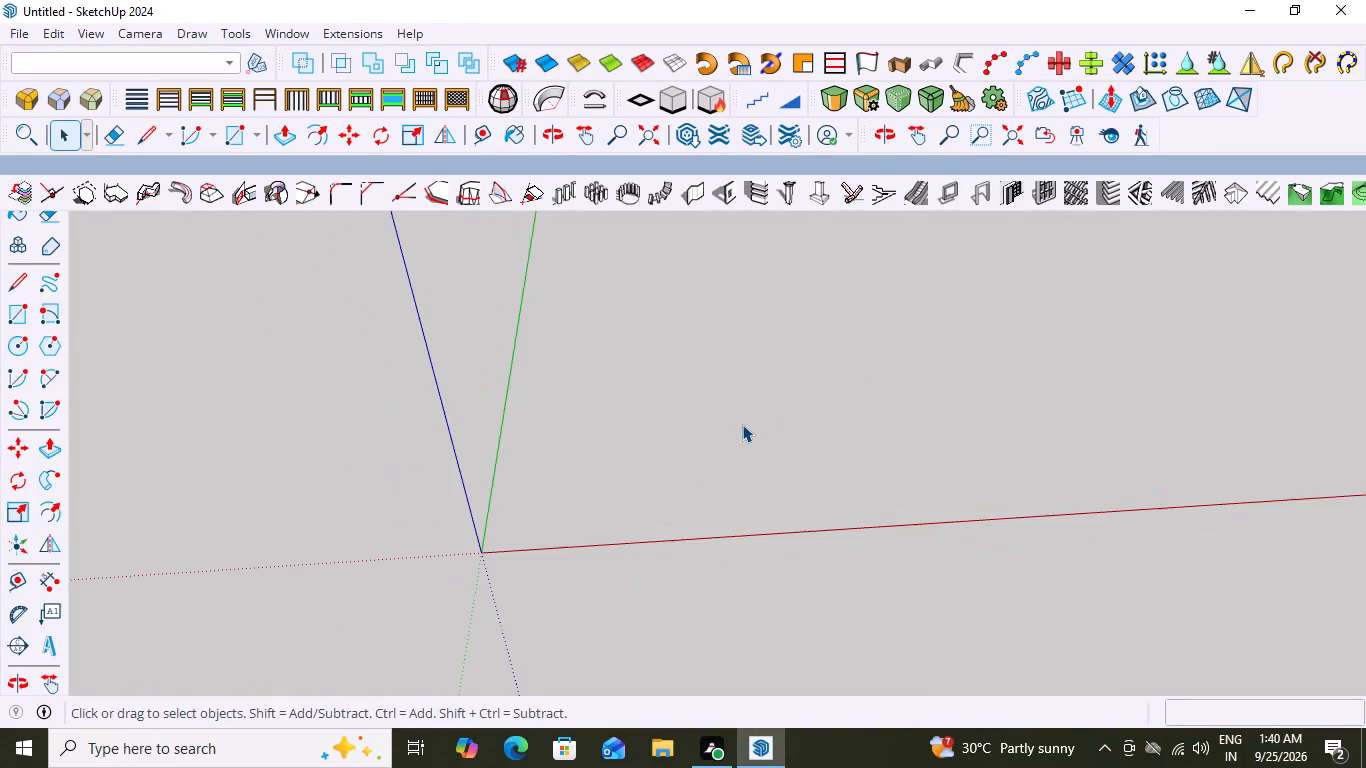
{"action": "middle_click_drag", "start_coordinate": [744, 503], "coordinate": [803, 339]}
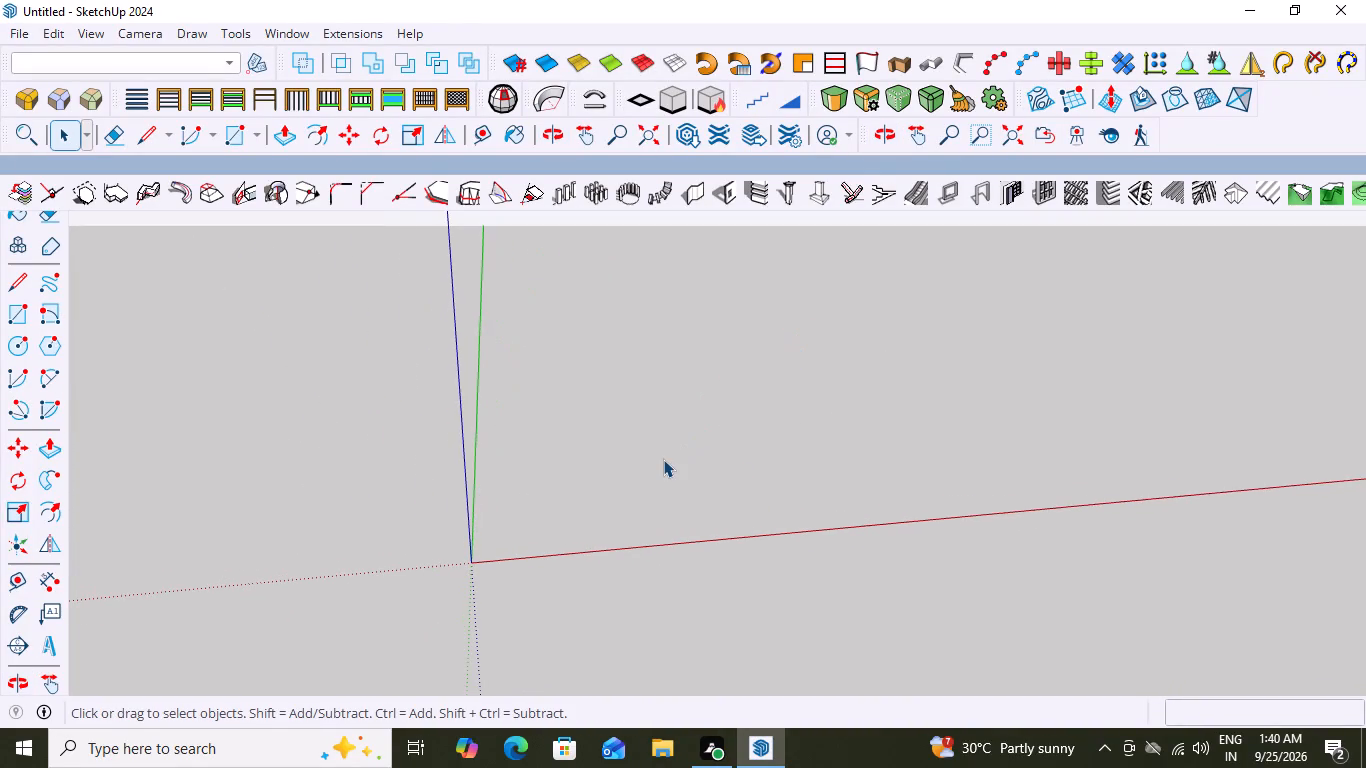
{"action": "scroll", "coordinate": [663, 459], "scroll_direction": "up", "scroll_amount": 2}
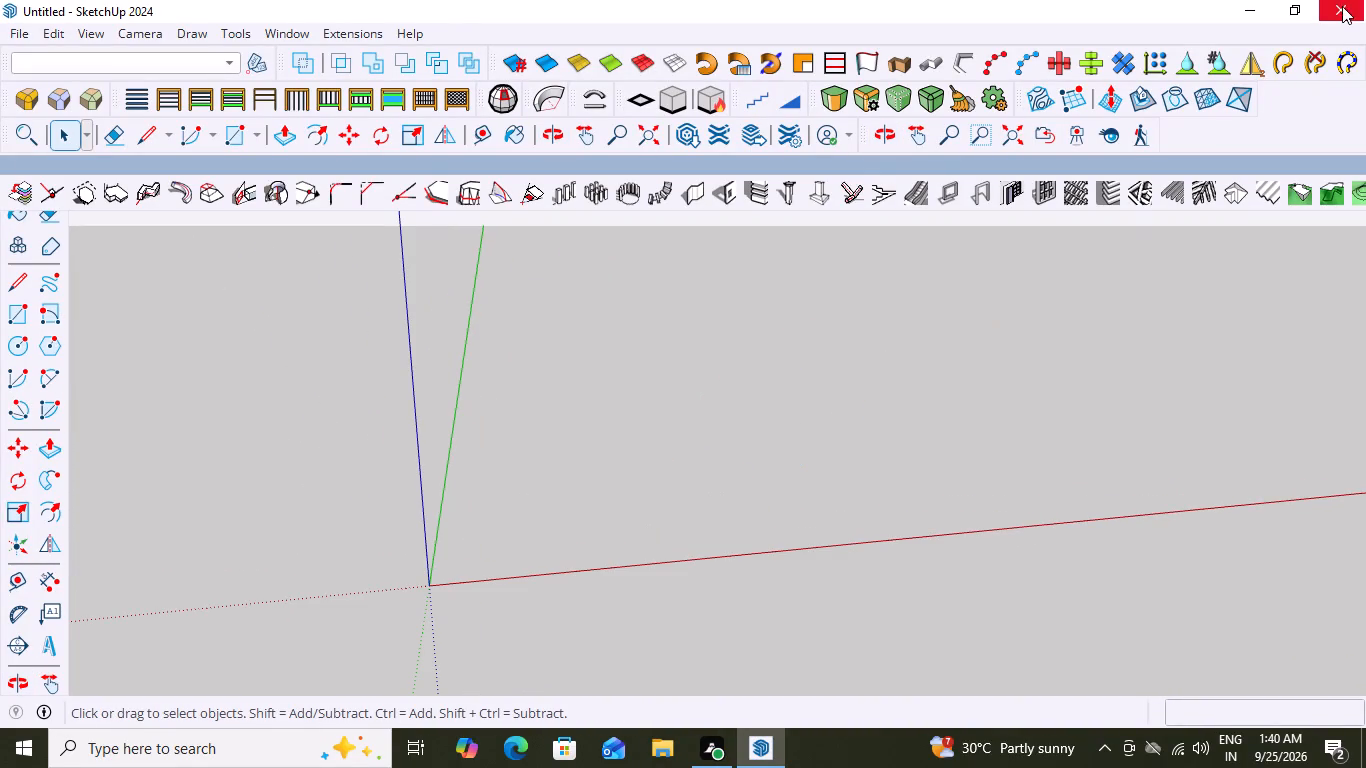
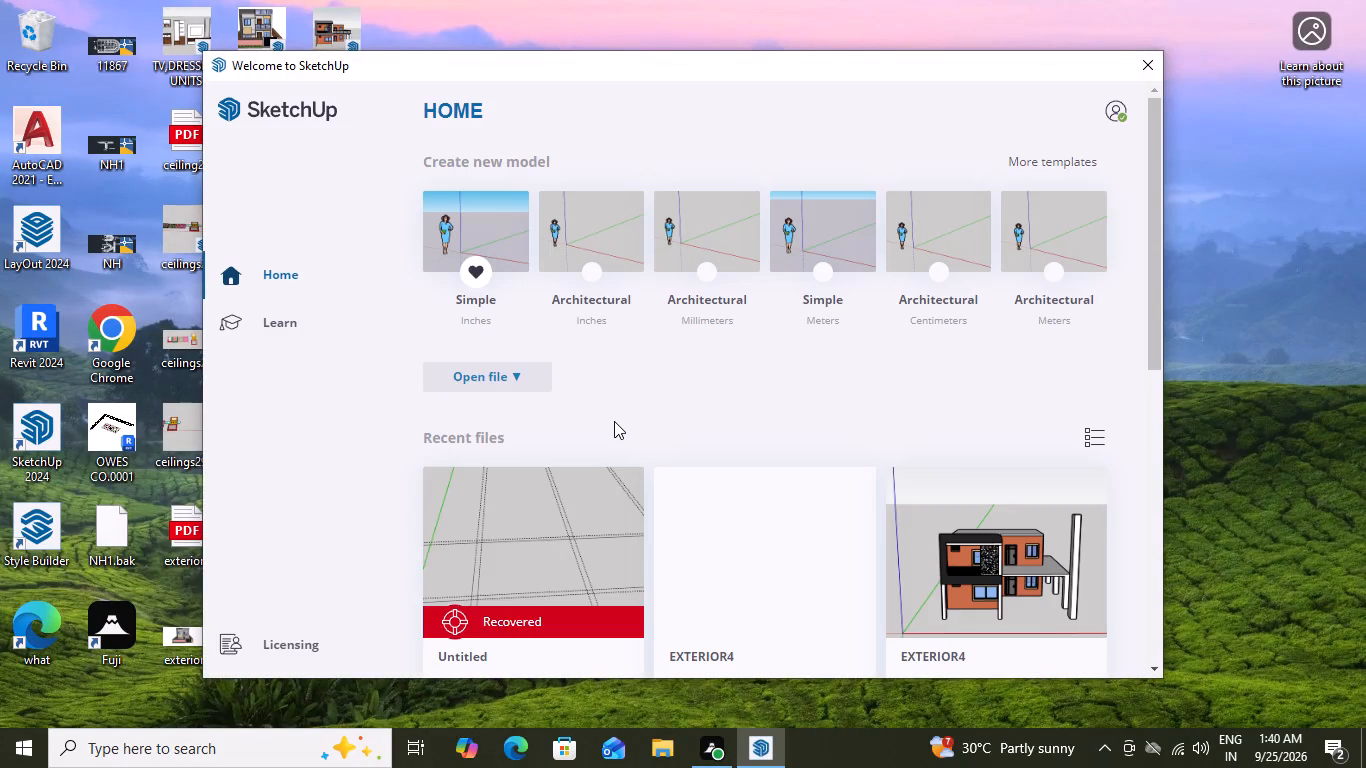
Mark the Architectural template in inches as the default template for new models.
{"action": "left_click", "coordinate": [597, 267]}
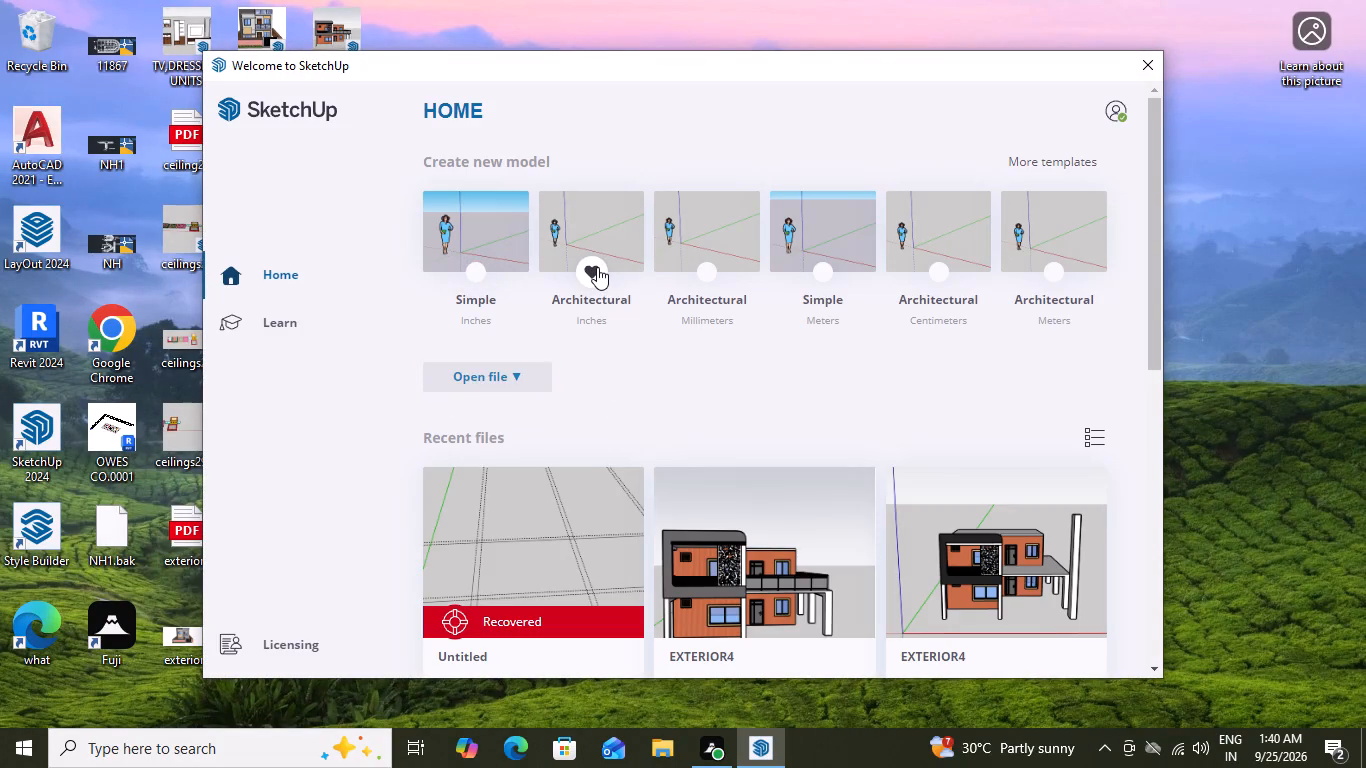
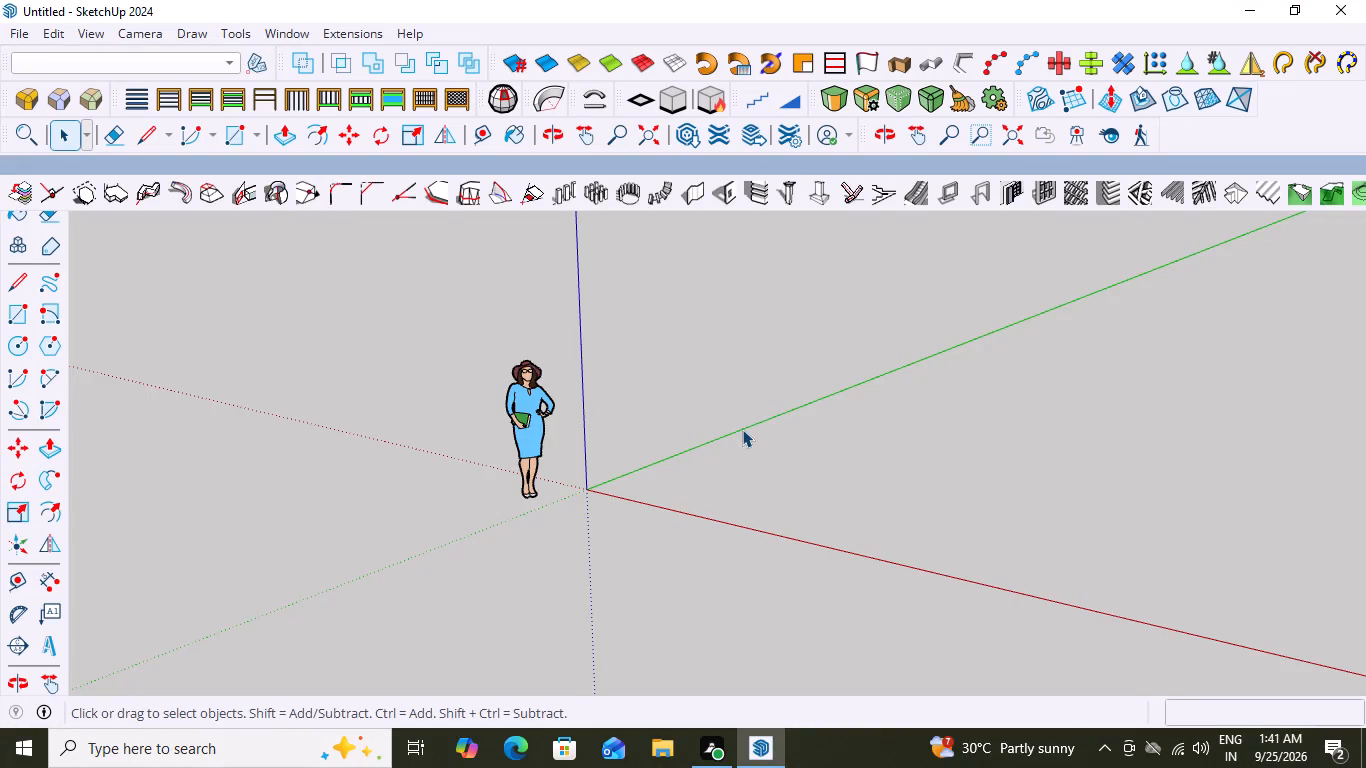
Place a guide parallel to the green axis about 7' 2" away, and another parallel to the red axis.
{"action": "key", "text": "t"}
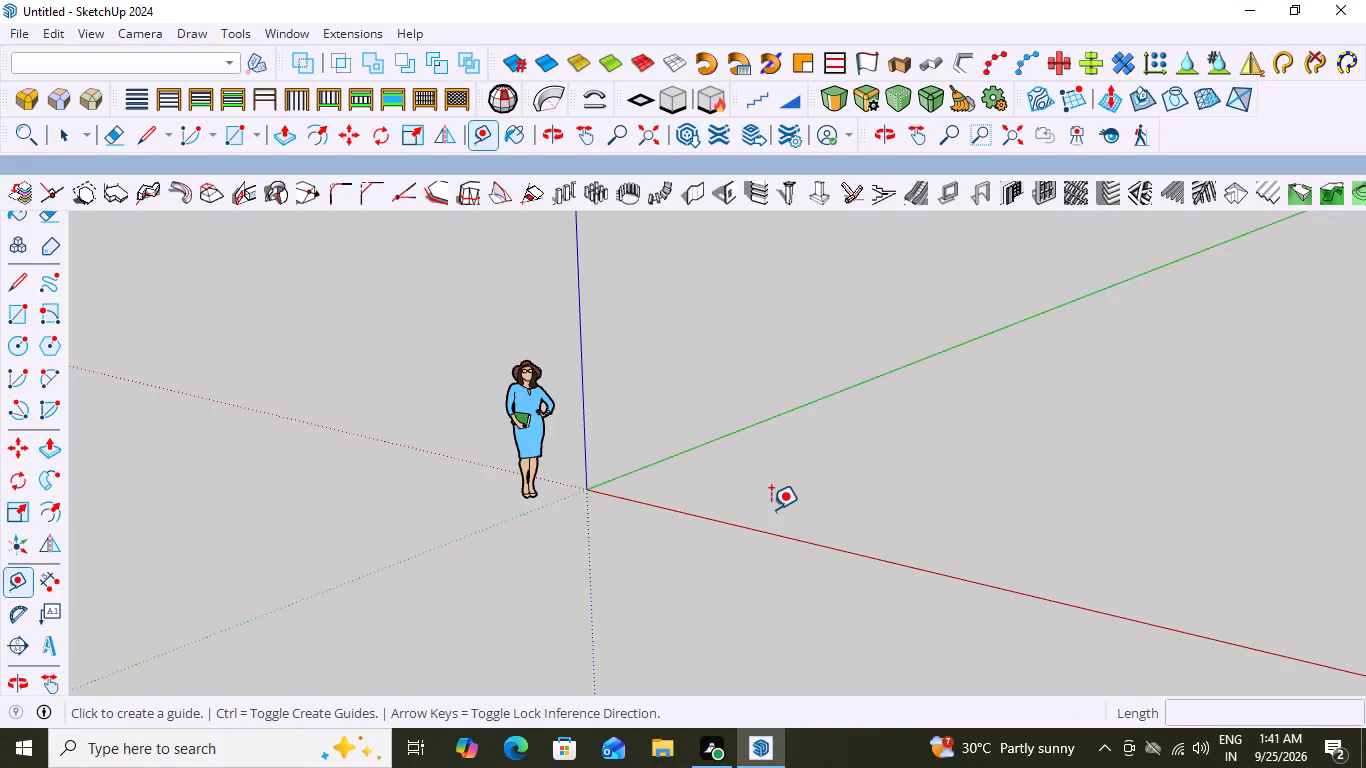
{"action": "left_click", "coordinate": [776, 414]}
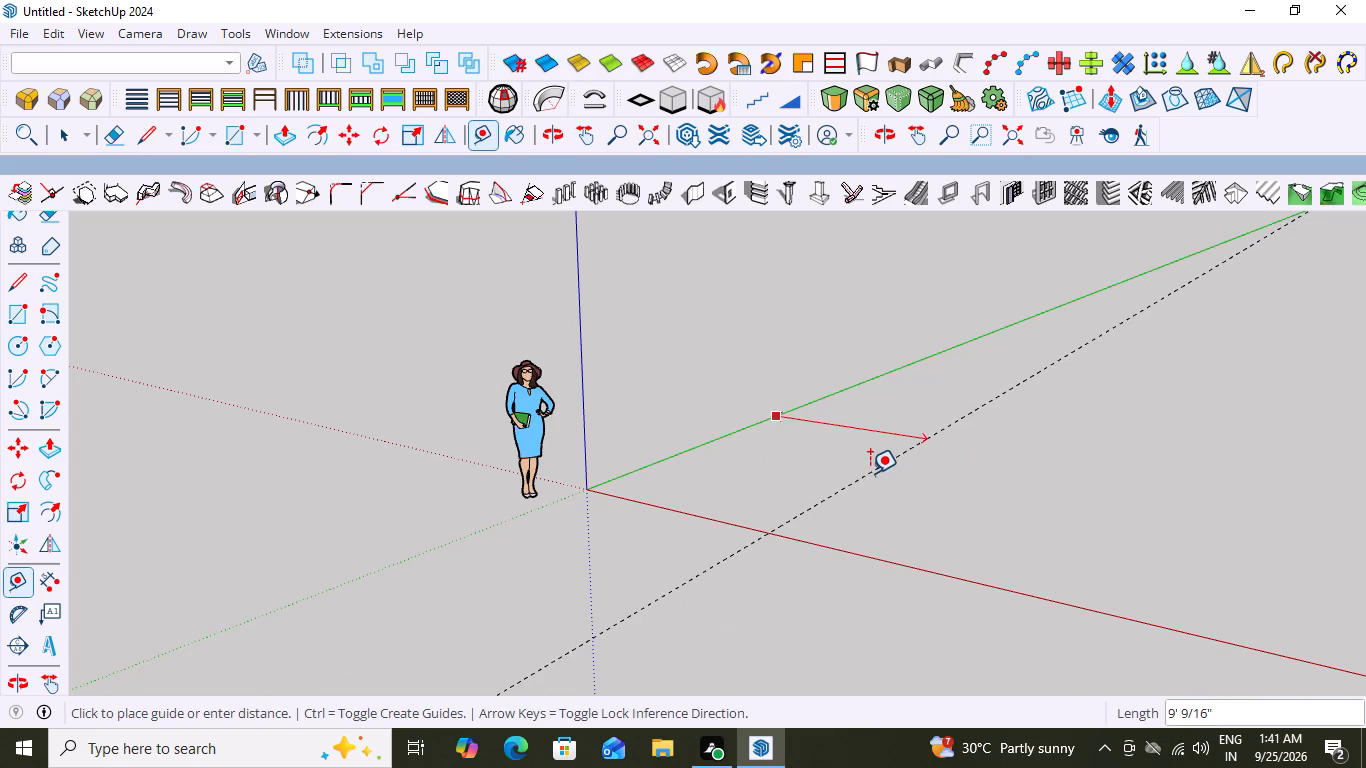
{"action": "left_click", "coordinate": [846, 459]}
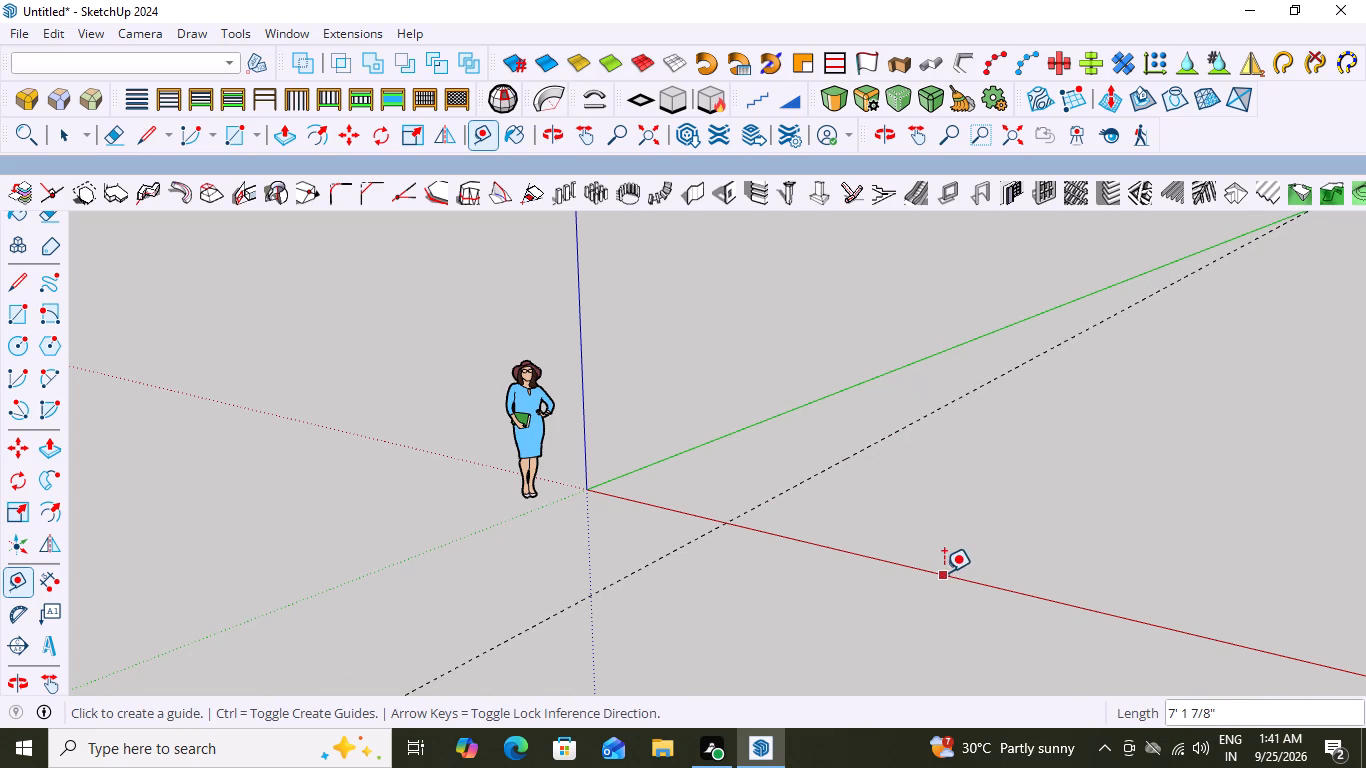
{"action": "left_click", "coordinate": [944, 572]}
{"action": "left_click", "coordinate": [990, 504]}
Offset a second guide from each existing guide, the one parallel to the green axis by about 4' 4".
{"action": "left_click", "coordinate": [976, 502]}
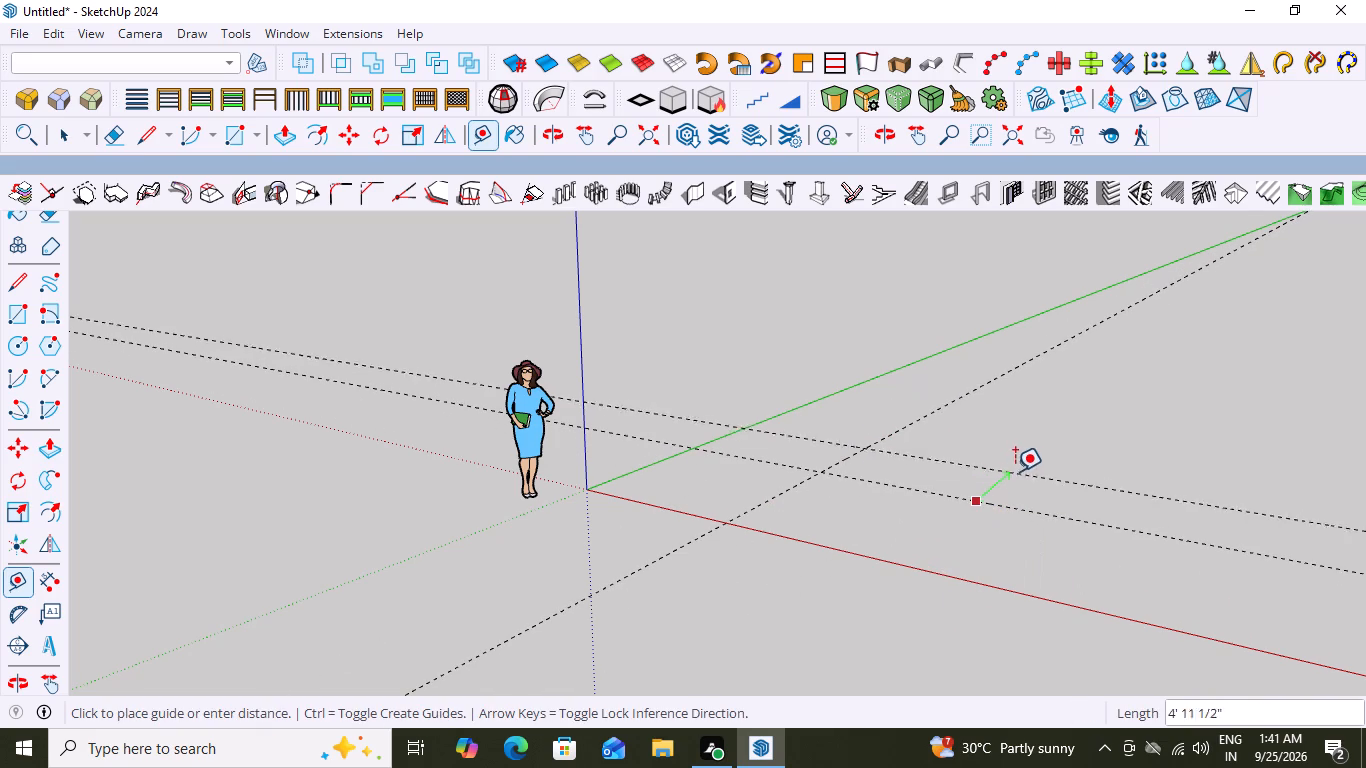
{"action": "left_click", "coordinate": [1022, 463]}
{"action": "left_click", "coordinate": [984, 374]}
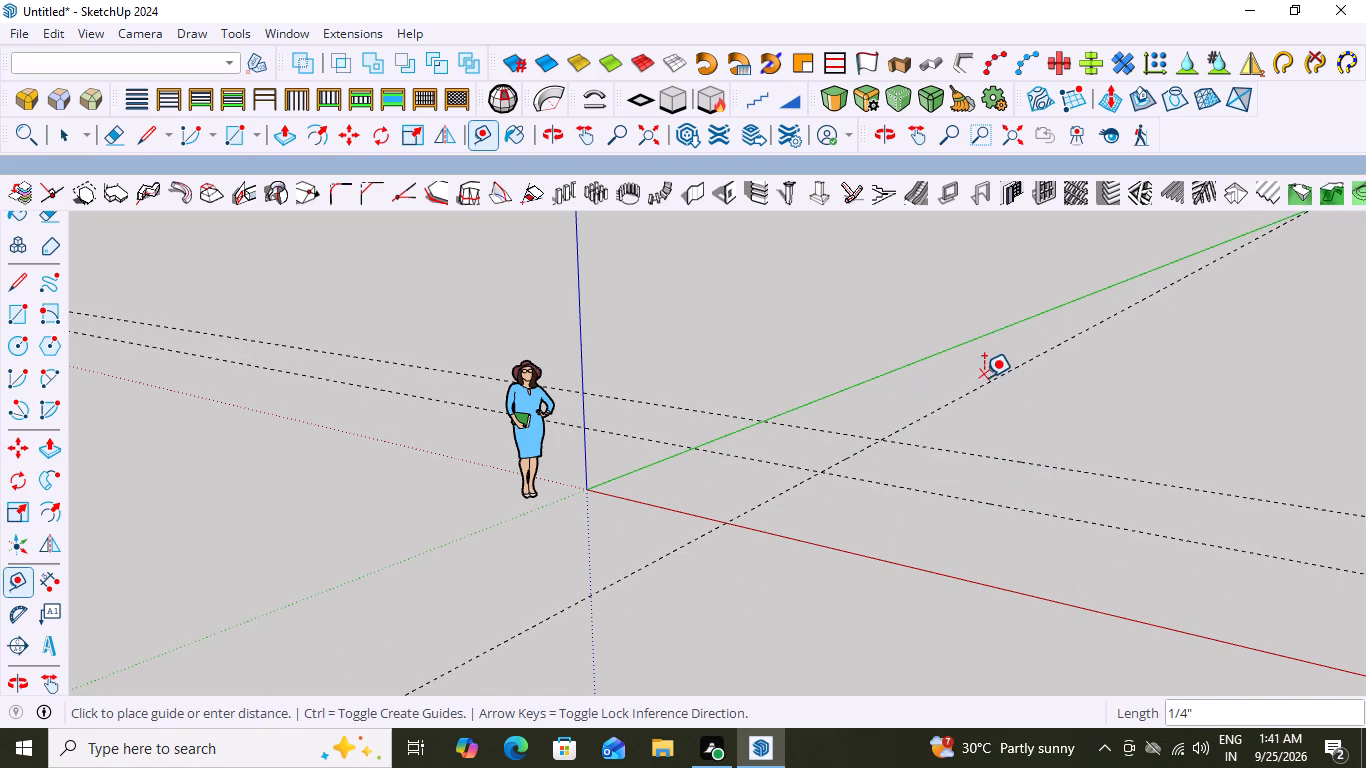
{"action": "left_click", "coordinate": [984, 379]}
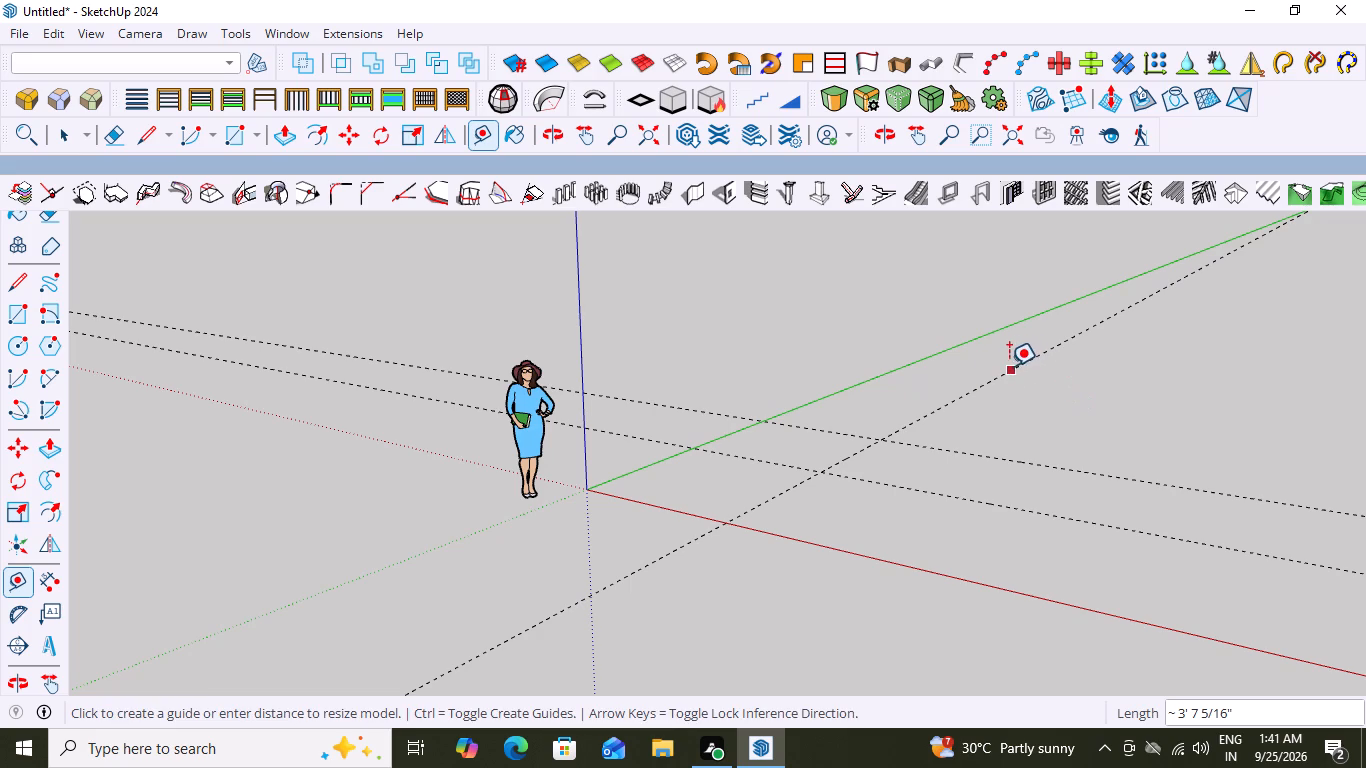
{"action": "left_click", "coordinate": [1009, 366]}
{"action": "left_click", "coordinate": [1047, 395]}
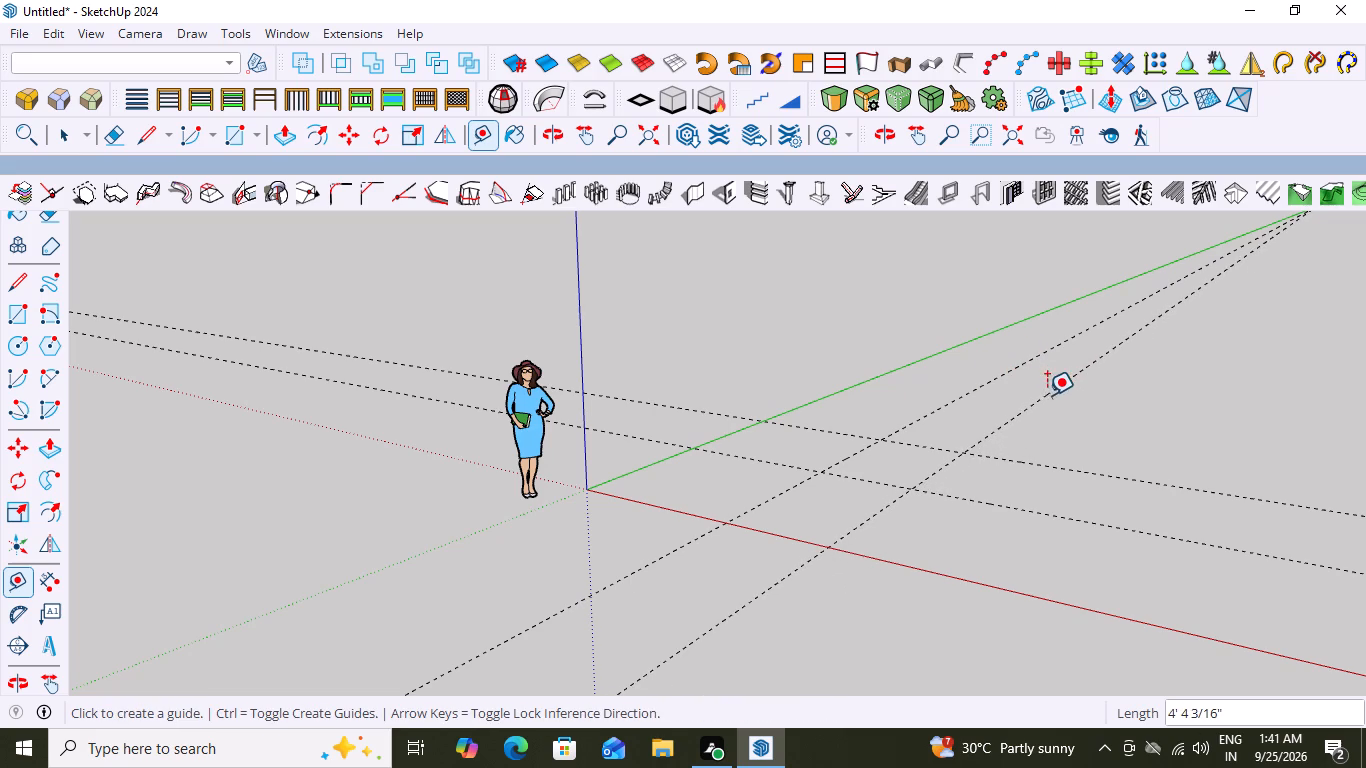
{"action": "left_click", "coordinate": [1089, 471]}
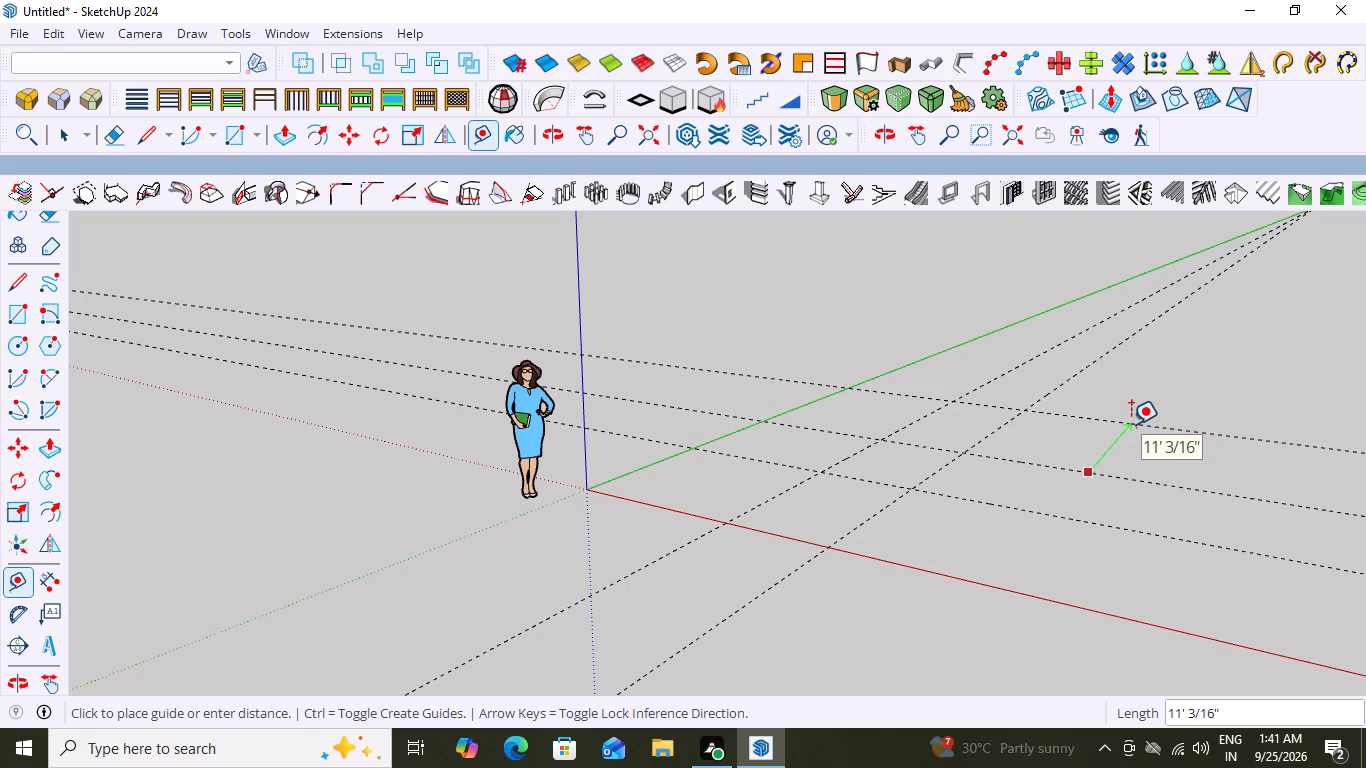
{"action": "key", "text": "space"}
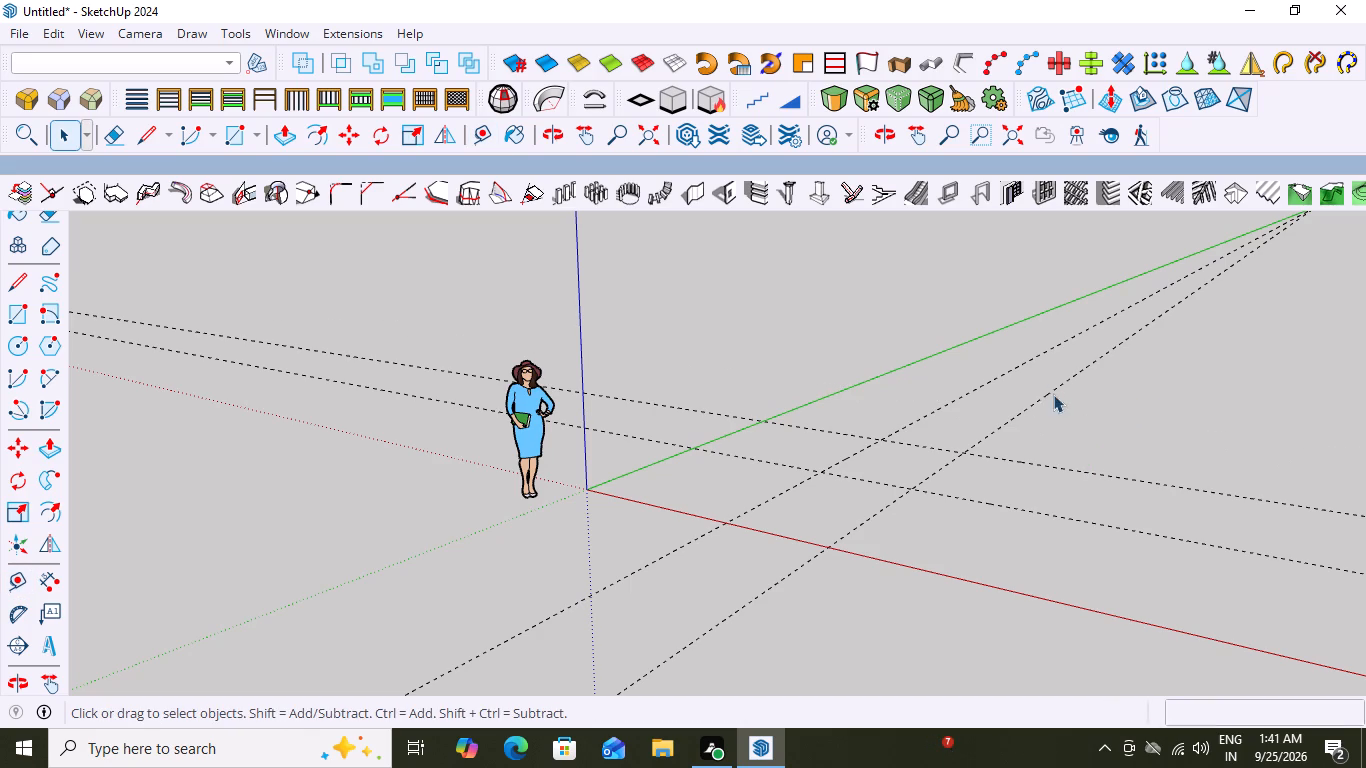
Add a 9" wall-thickness guide beyond the outermost guide in both the red and green axis directions.
{"action": "key", "text": "t"}
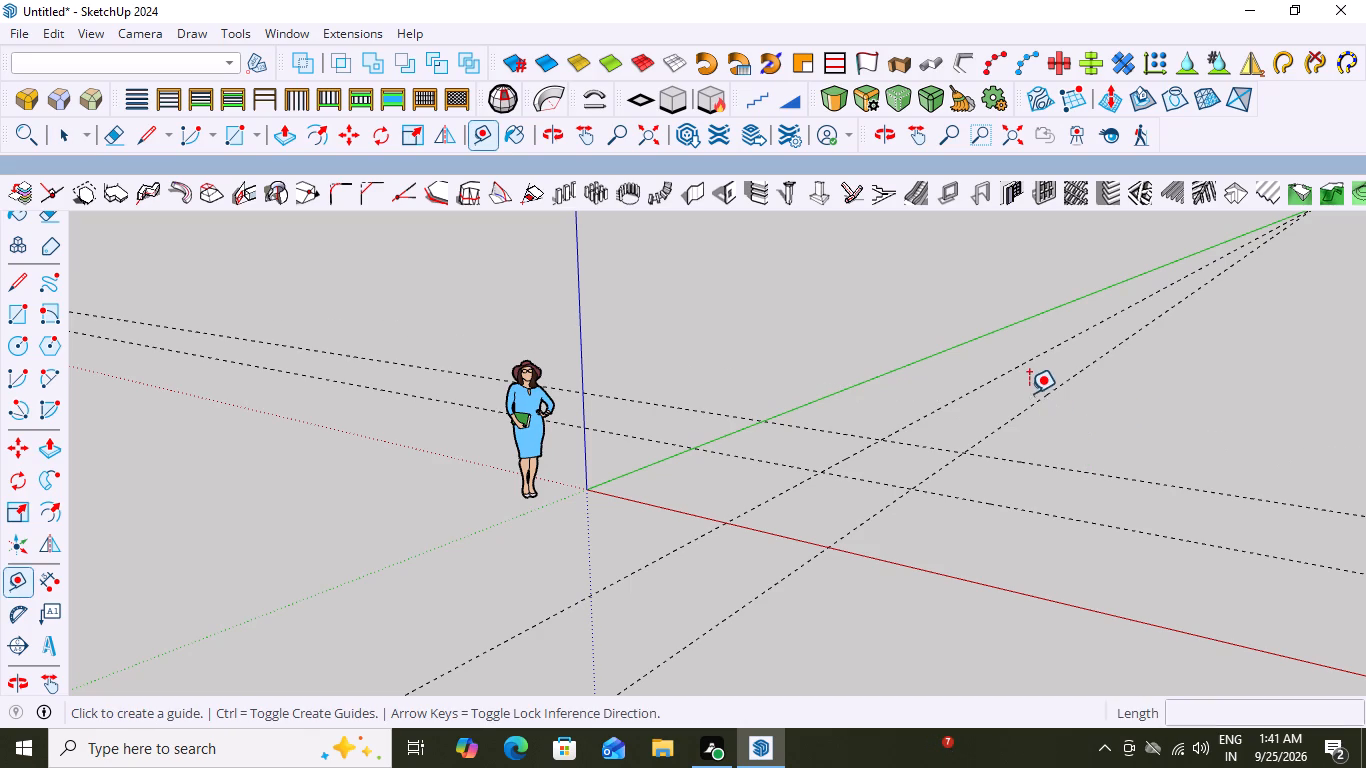
{"action": "left_click", "coordinate": [1035, 398]}
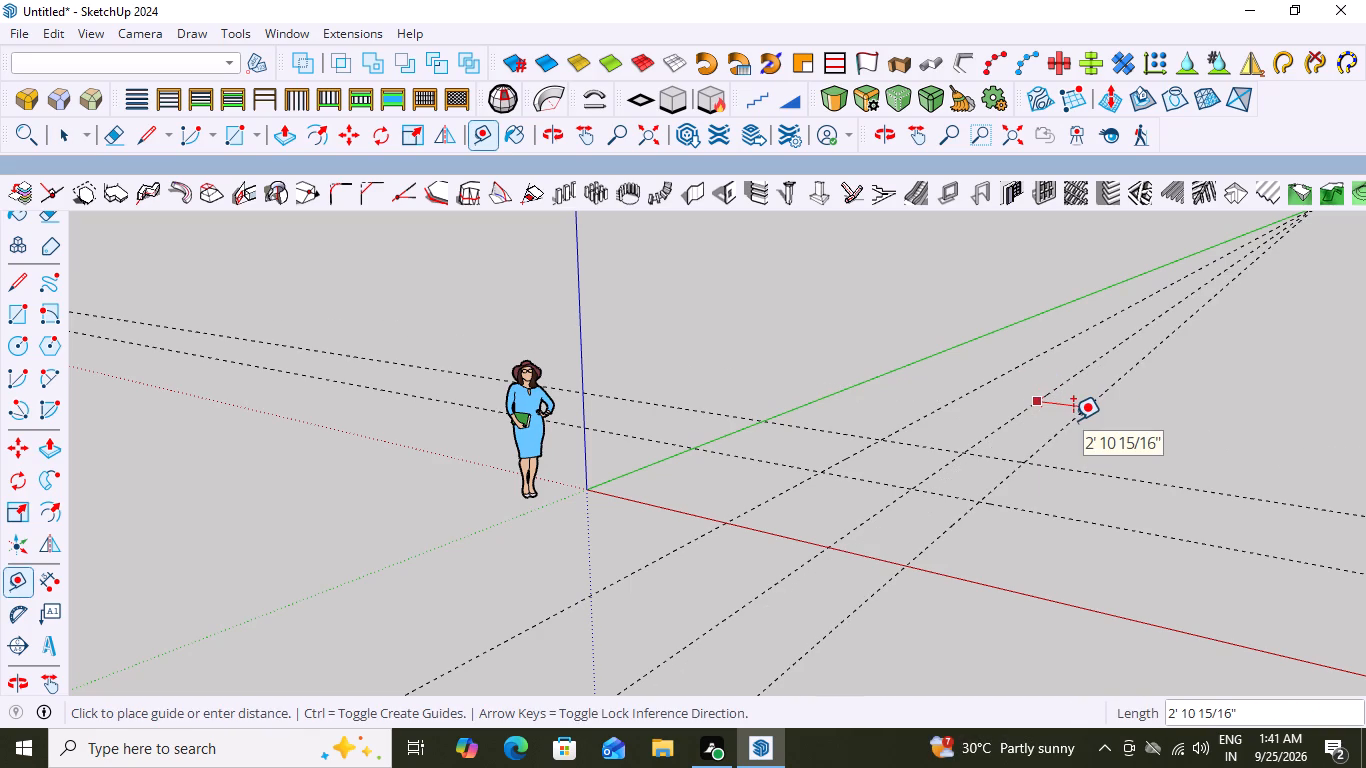
{"action": "key", "text": "9"}
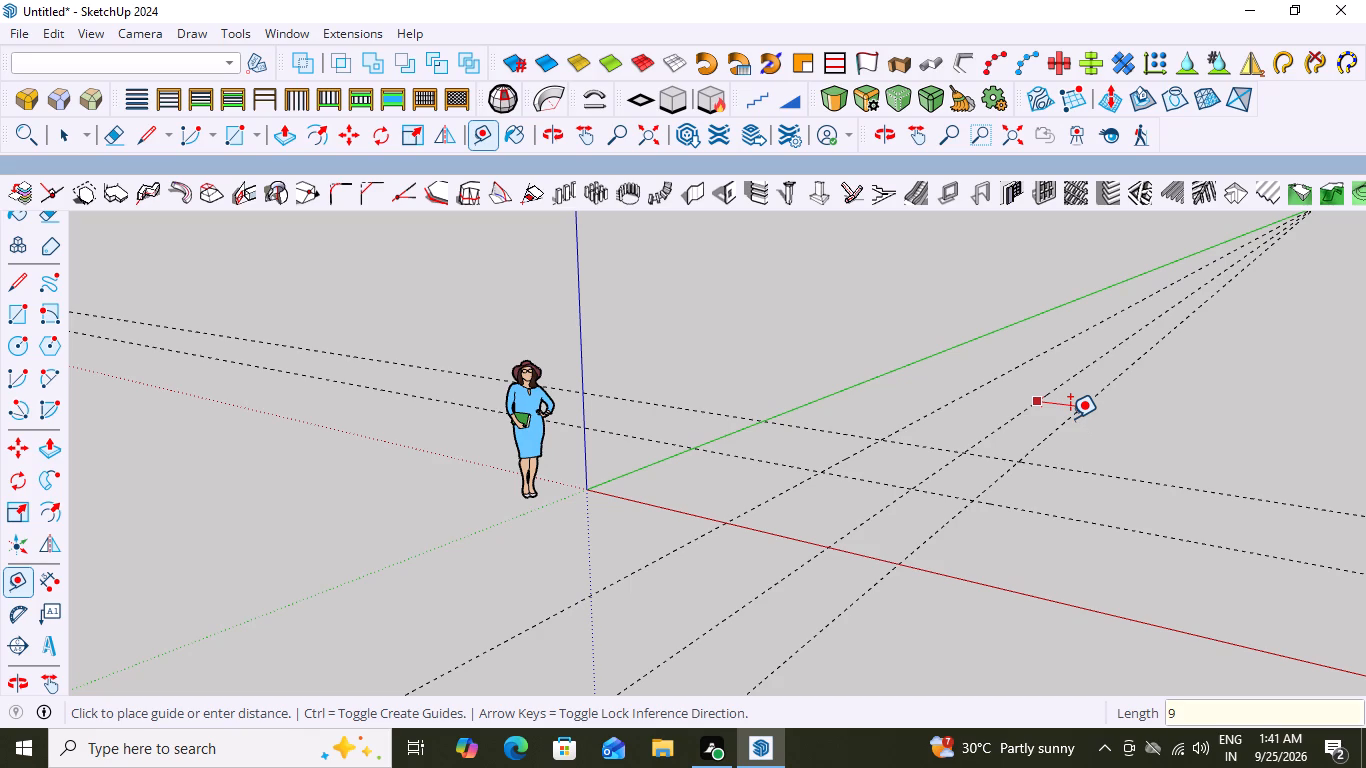
{"action": "key", "text": "shift+quotedbl"}
{"action": "key", "text": "Return"}
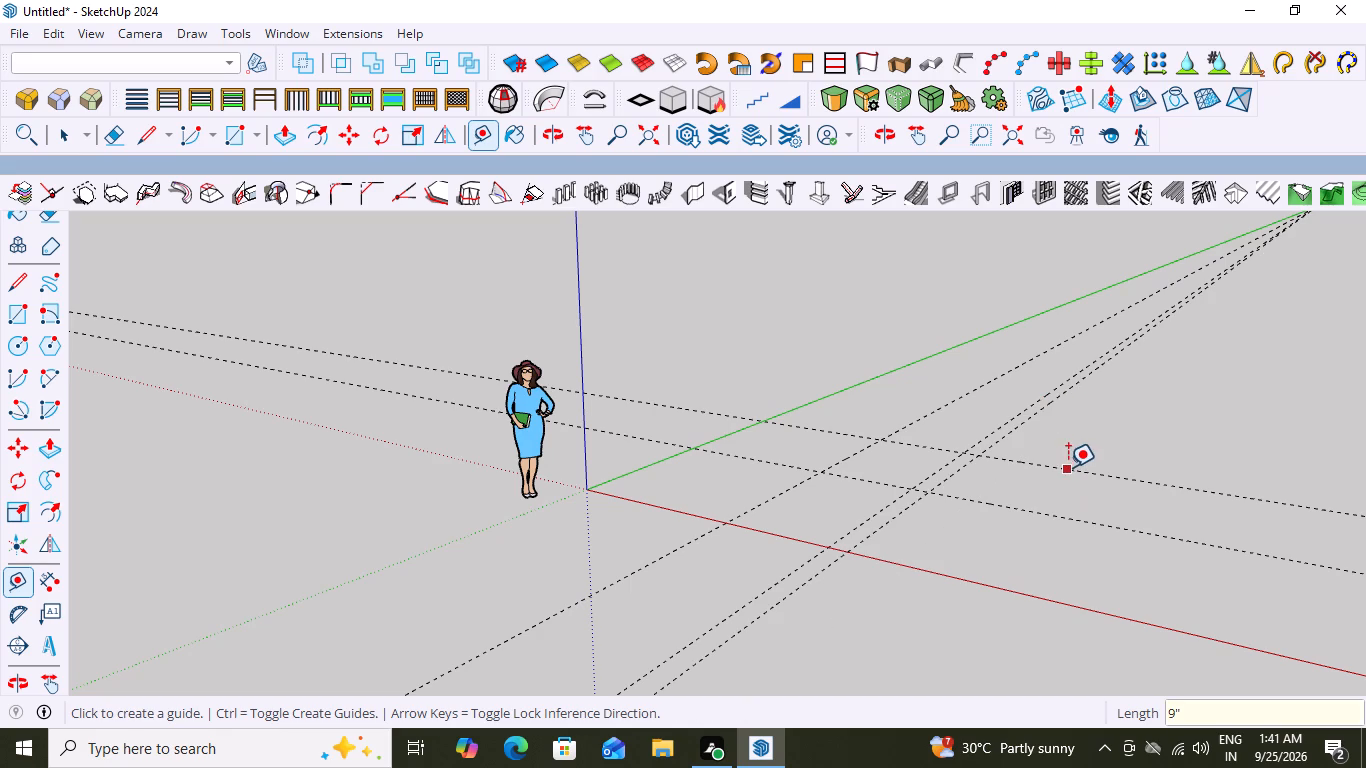
{"action": "left_click", "coordinate": [1068, 467]}
{"action": "key", "text": "9"}
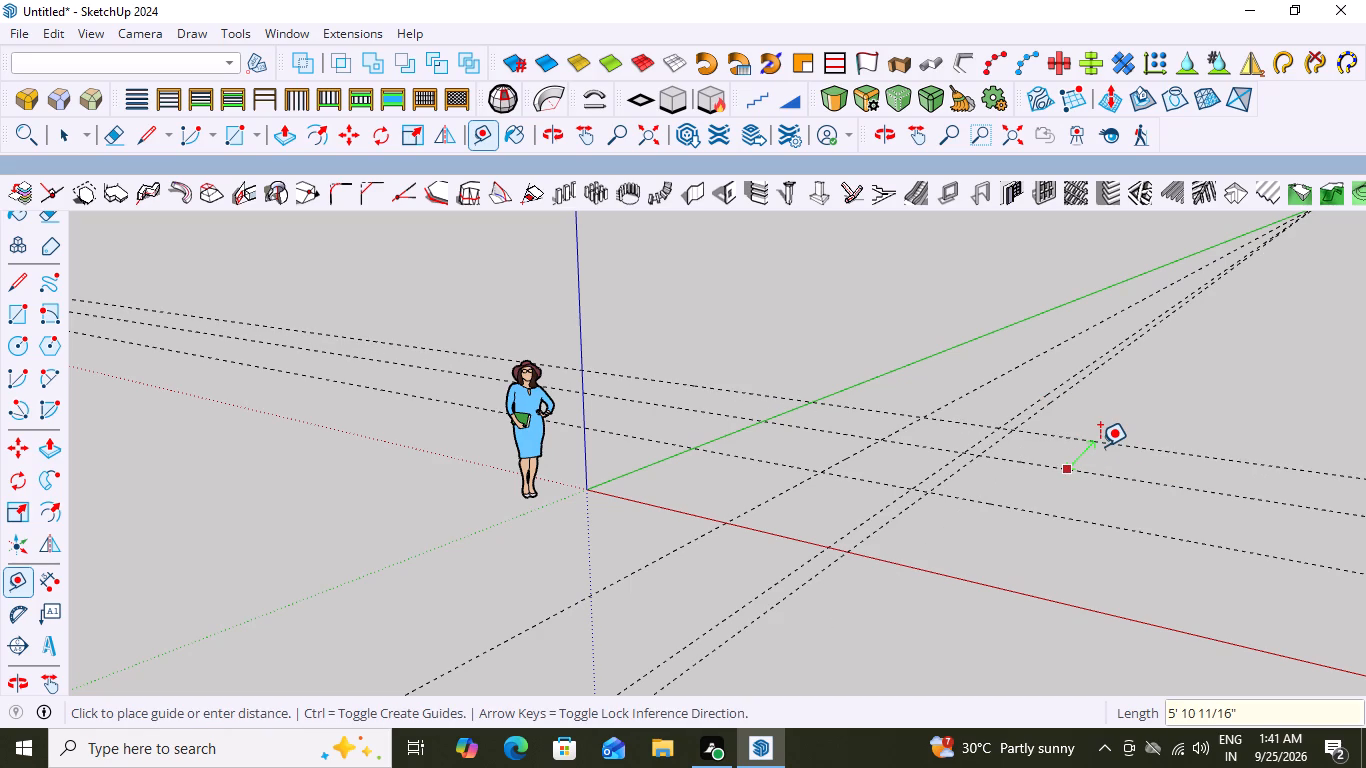
{"action": "key", "text": "shift+quotedbl"}
{"action": "key", "text": "Return"}
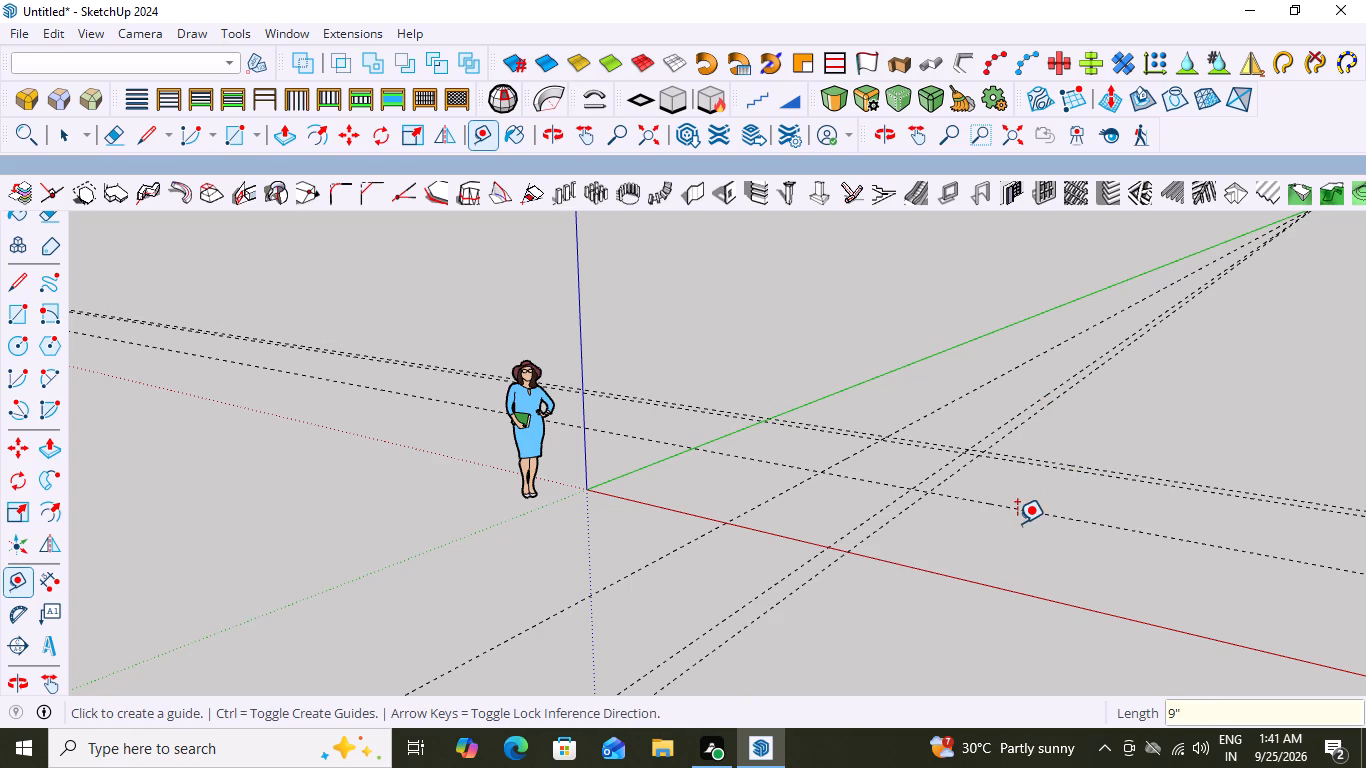
Offset a guide 14' outward along the green axis from the red-parallel pair, and pair it with a guide 9" beyond.
{"action": "middle_click_drag", "start_coordinate": [1017, 530], "coordinate": [1011, 642]}
{"action": "scroll", "coordinate": [1011, 642], "scroll_direction": "down", "scroll_amount": 13}
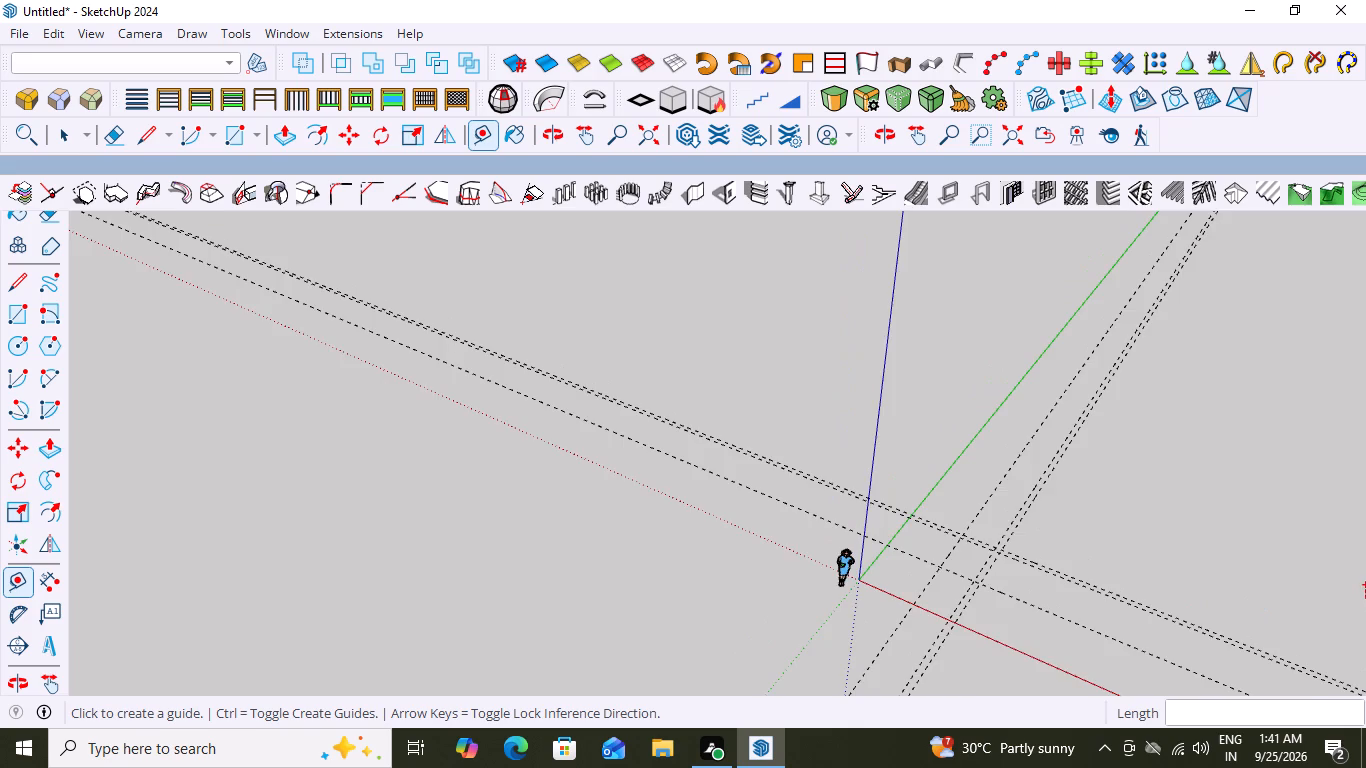
{"action": "scroll", "coordinate": [1365, 606], "scroll_direction": "up", "scroll_amount": 3}
{"action": "scroll", "coordinate": [1072, 590], "scroll_direction": "up", "scroll_amount": 2}
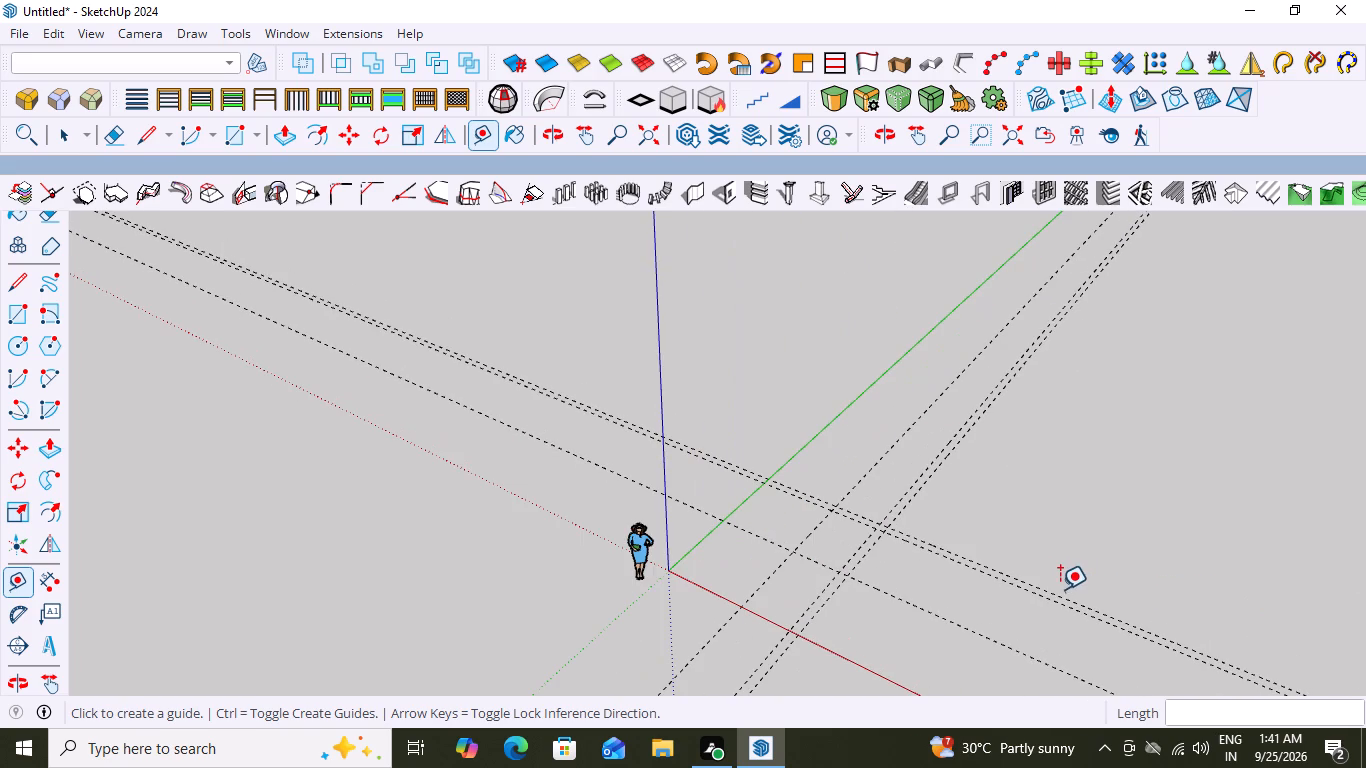
{"action": "left_click", "coordinate": [1042, 586]}
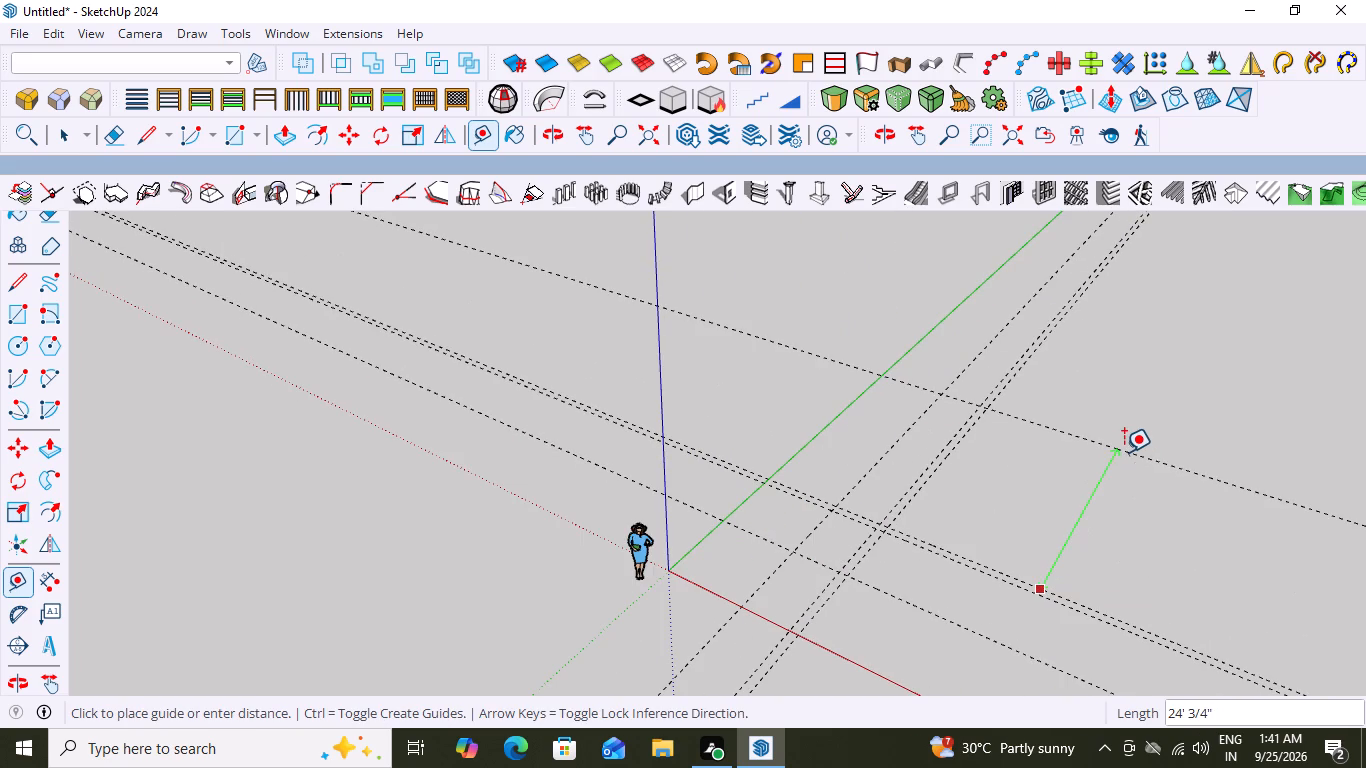
{"action": "key", "text": "1"}
{"action": "type", "text": "4'"}
{"action": "key", "text": "Return"}
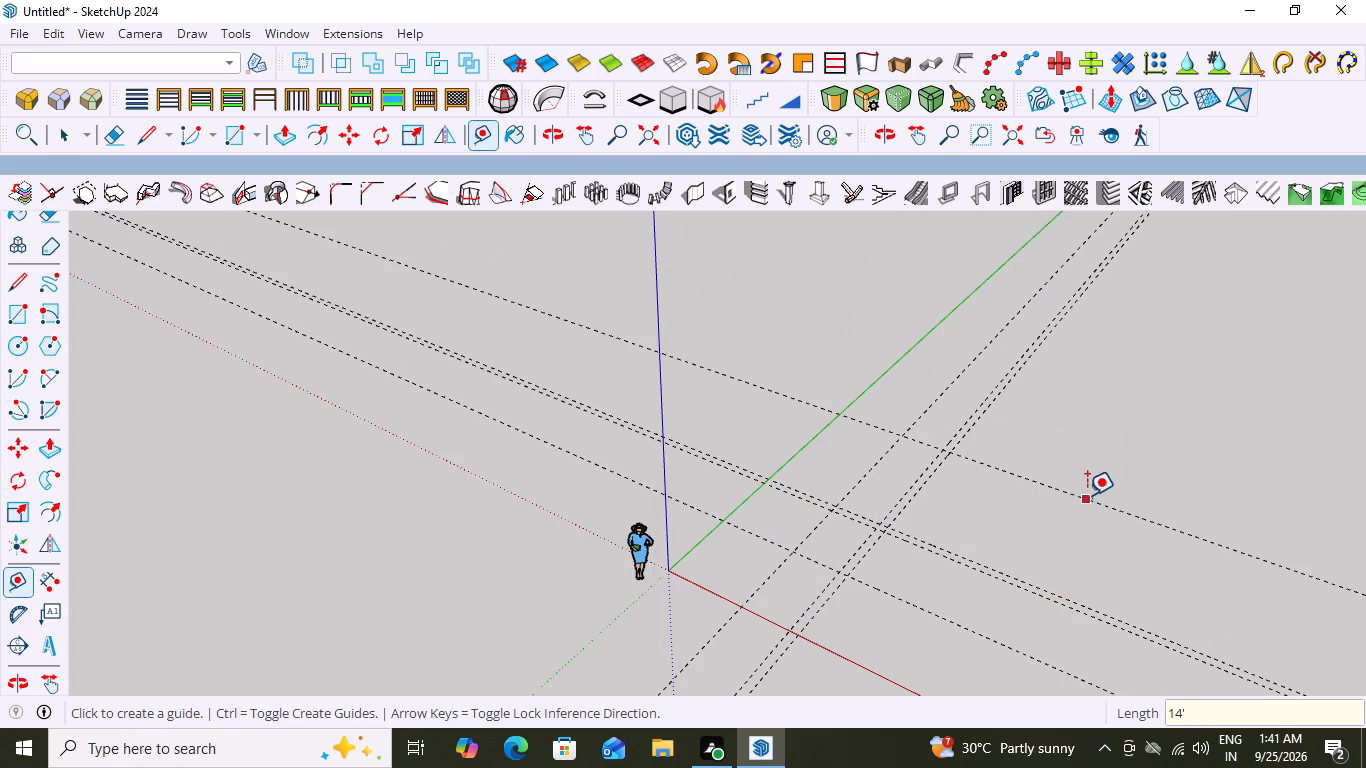
{"action": "left_click", "coordinate": [1087, 496]}
{"action": "key", "text": "9"}
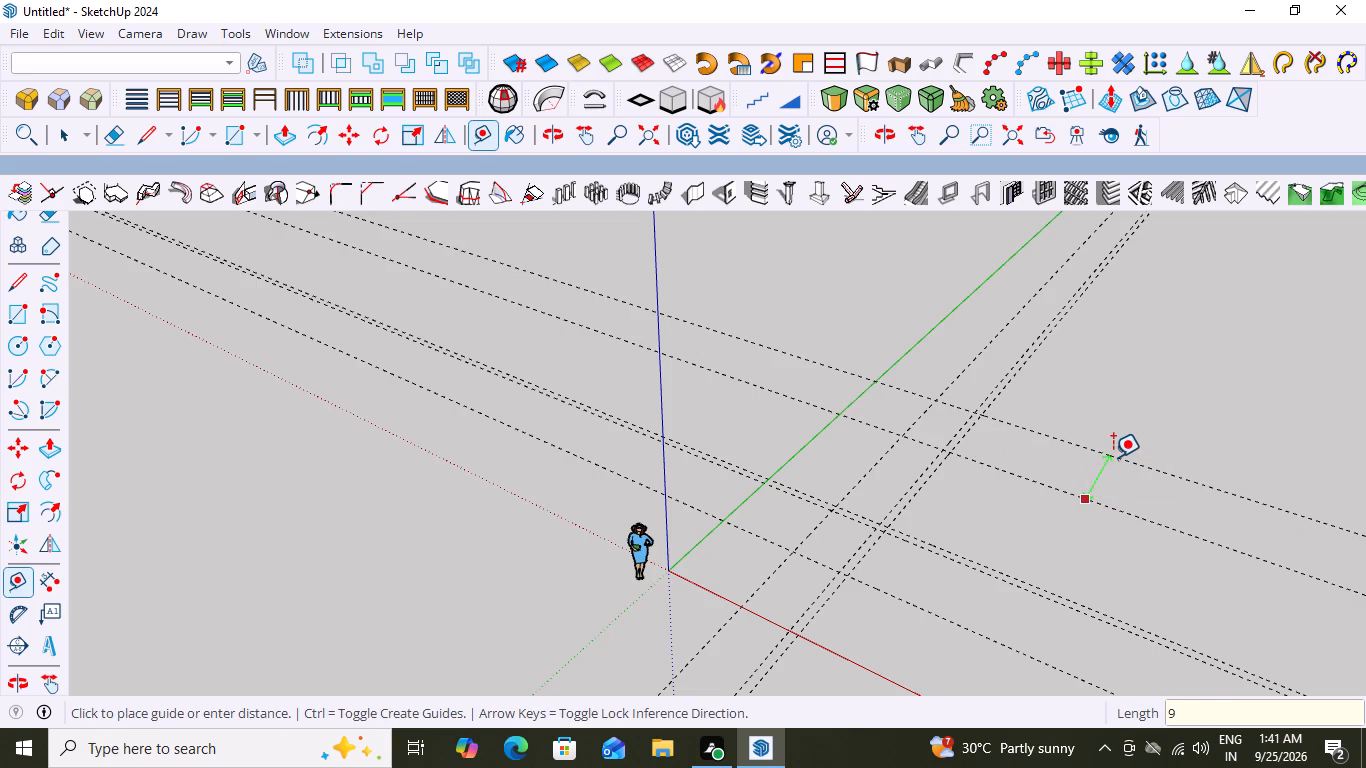
{"action": "key", "text": "shift+quotedbl"}
{"action": "key", "text": "Return"}
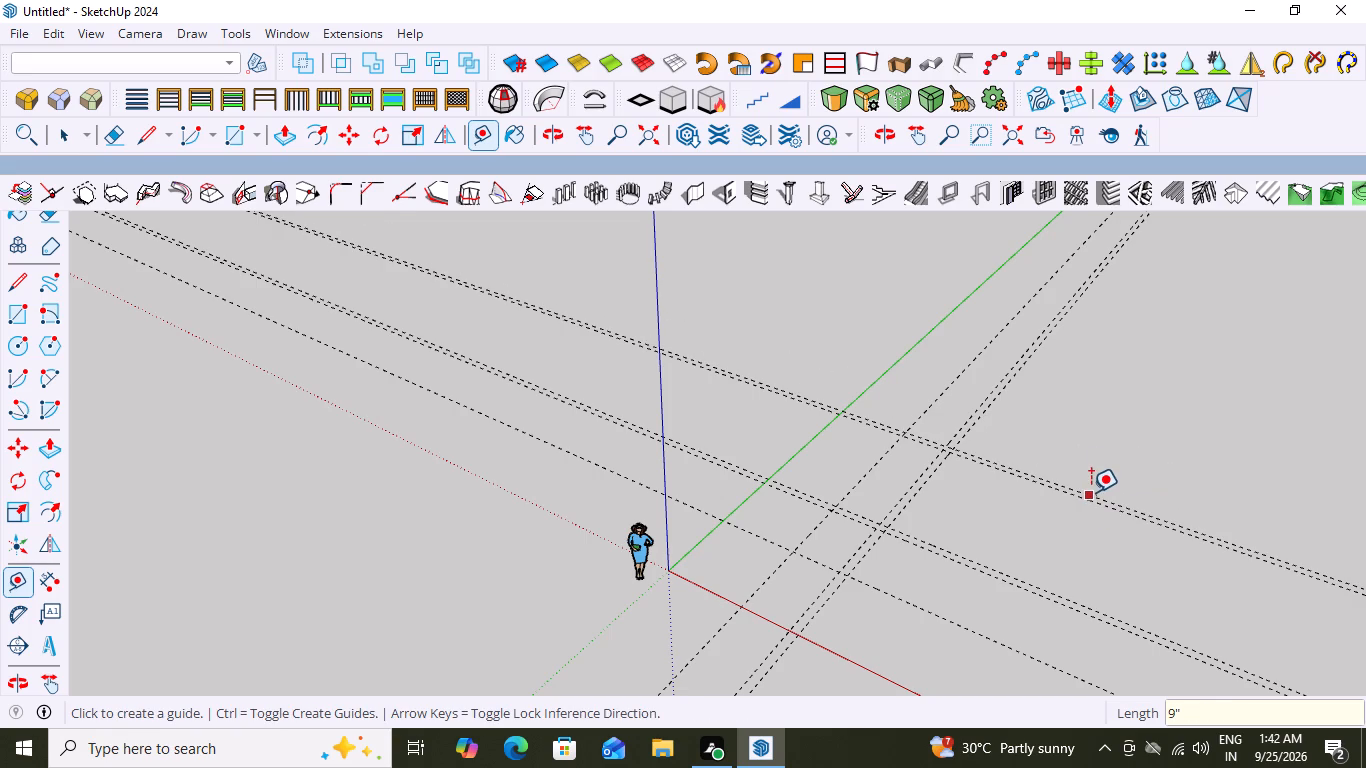
Offset another red-parallel guide 14' beyond the newest pair, and add its 9" wall-thickness guide.
{"action": "left_click", "coordinate": [1091, 492]}
{"action": "type", "text": "14'"}
{"action": "key", "text": "Return"}
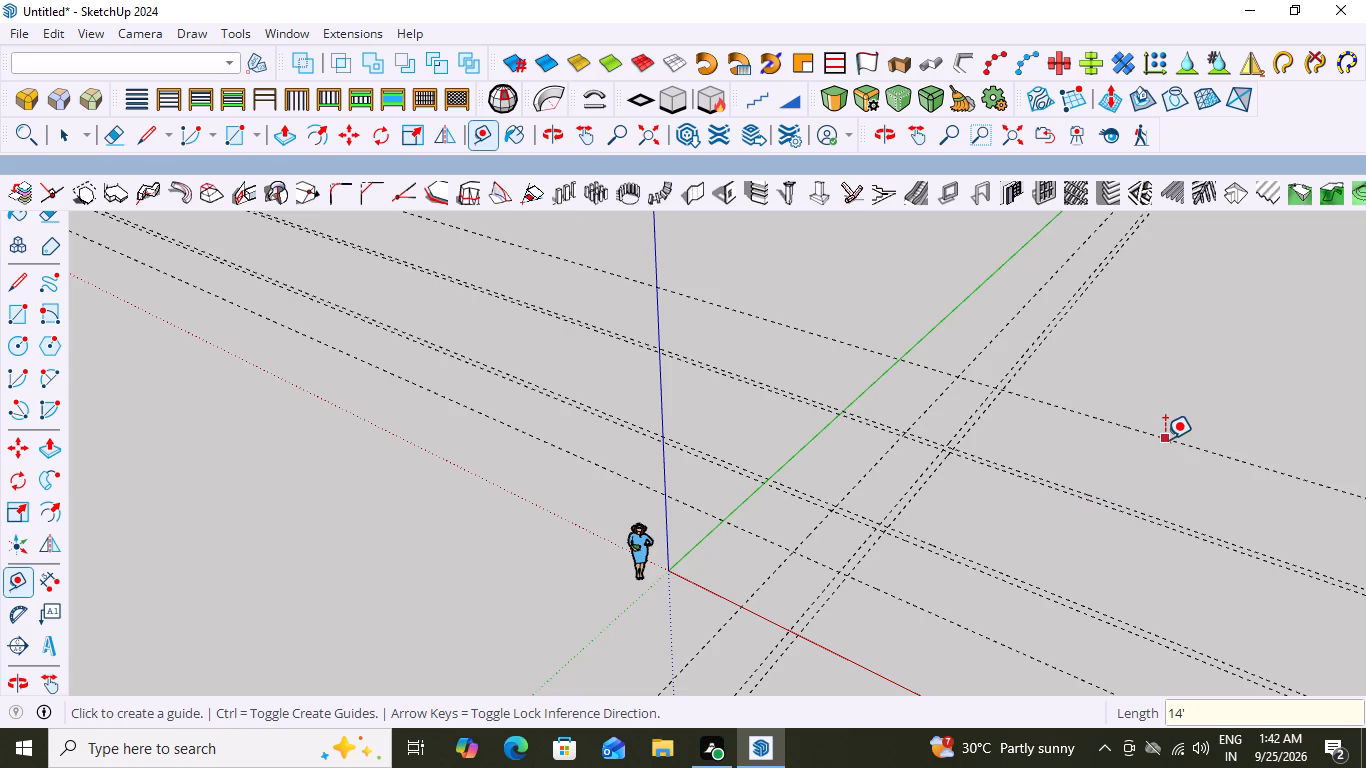
{"action": "left_click", "coordinate": [1165, 439]}
{"action": "key", "text": "9"}
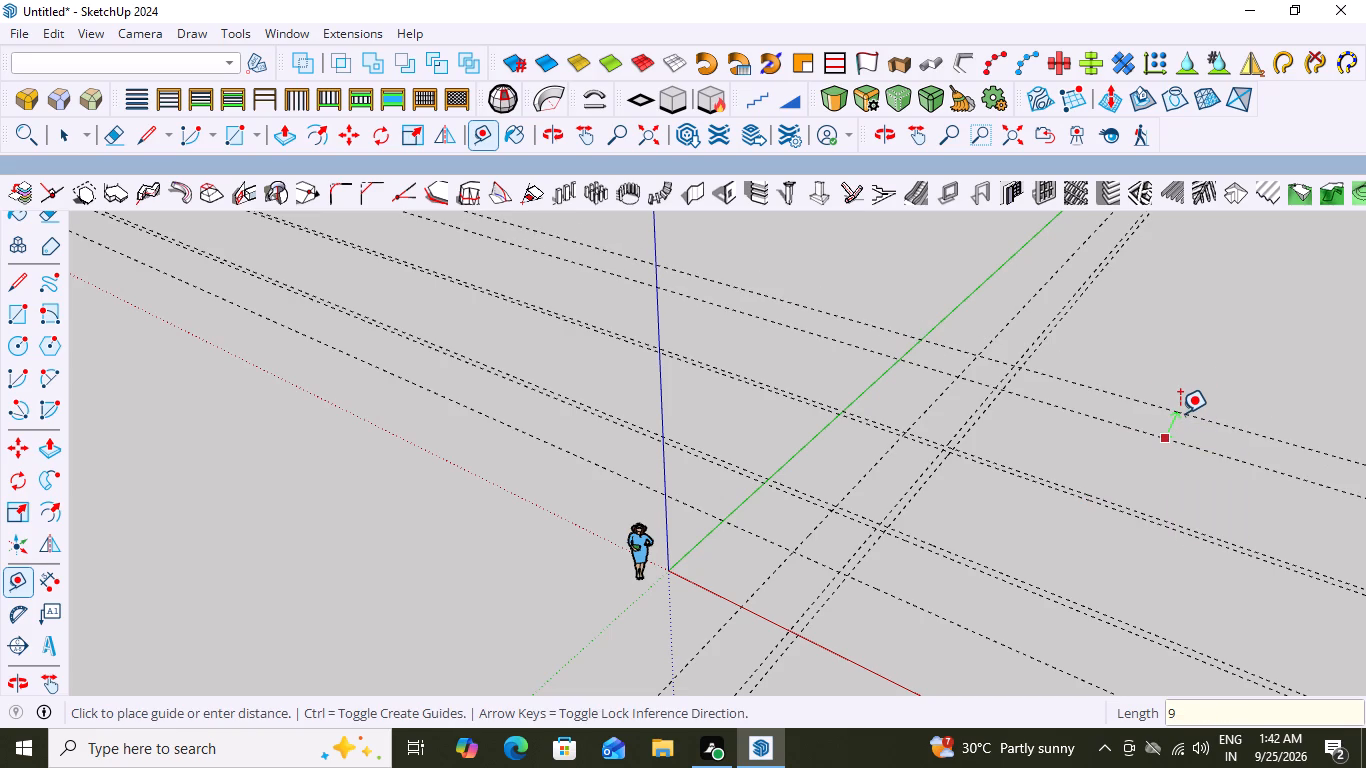
{"action": "key", "text": "shift+quotedbl"}
{"action": "key", "text": "Return"}
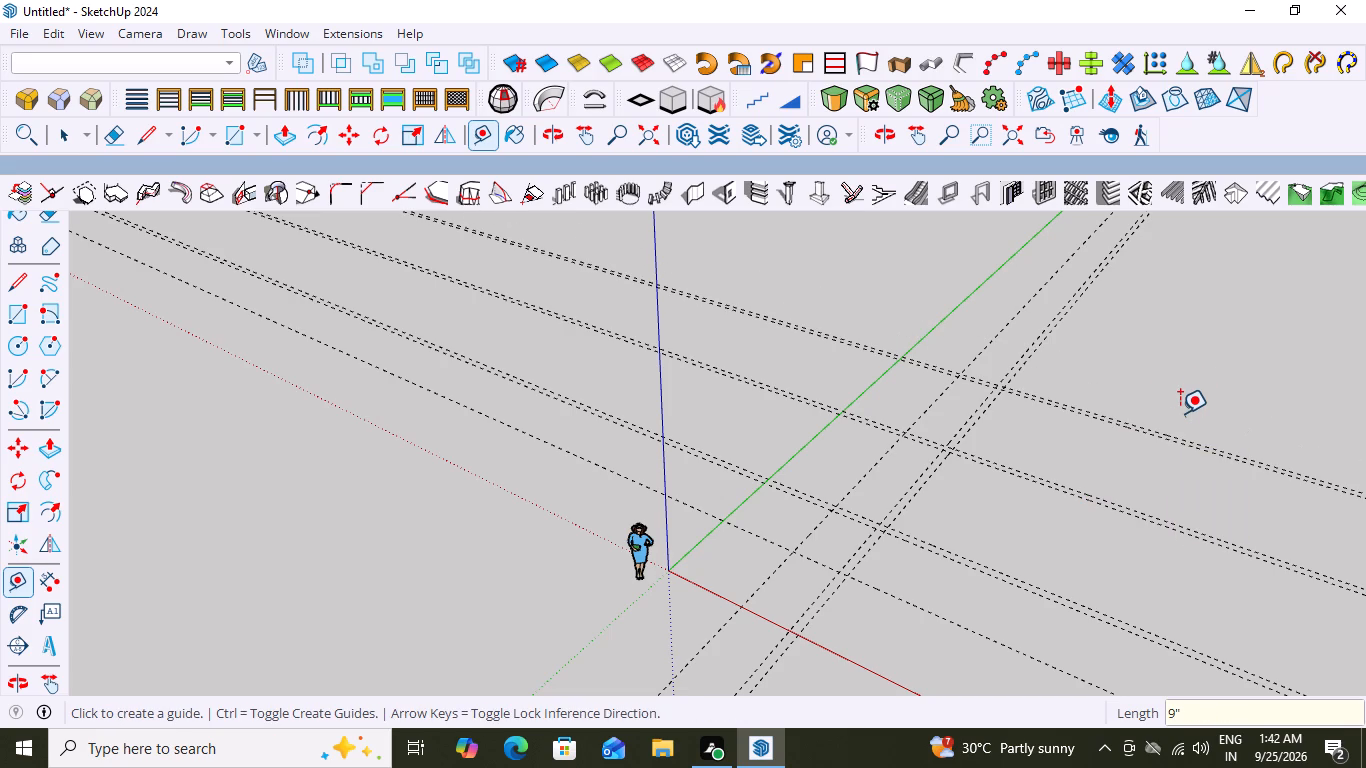
Offset a guide 14' along the red axis from the outer guide of the green-parallel pair, and add its 9" wall-thickness guide.
{"action": "scroll", "coordinate": [1180, 413], "scroll_direction": "down", "scroll_amount": 3}
{"action": "scroll", "coordinate": [981, 513], "scroll_direction": "up", "scroll_amount": 3}
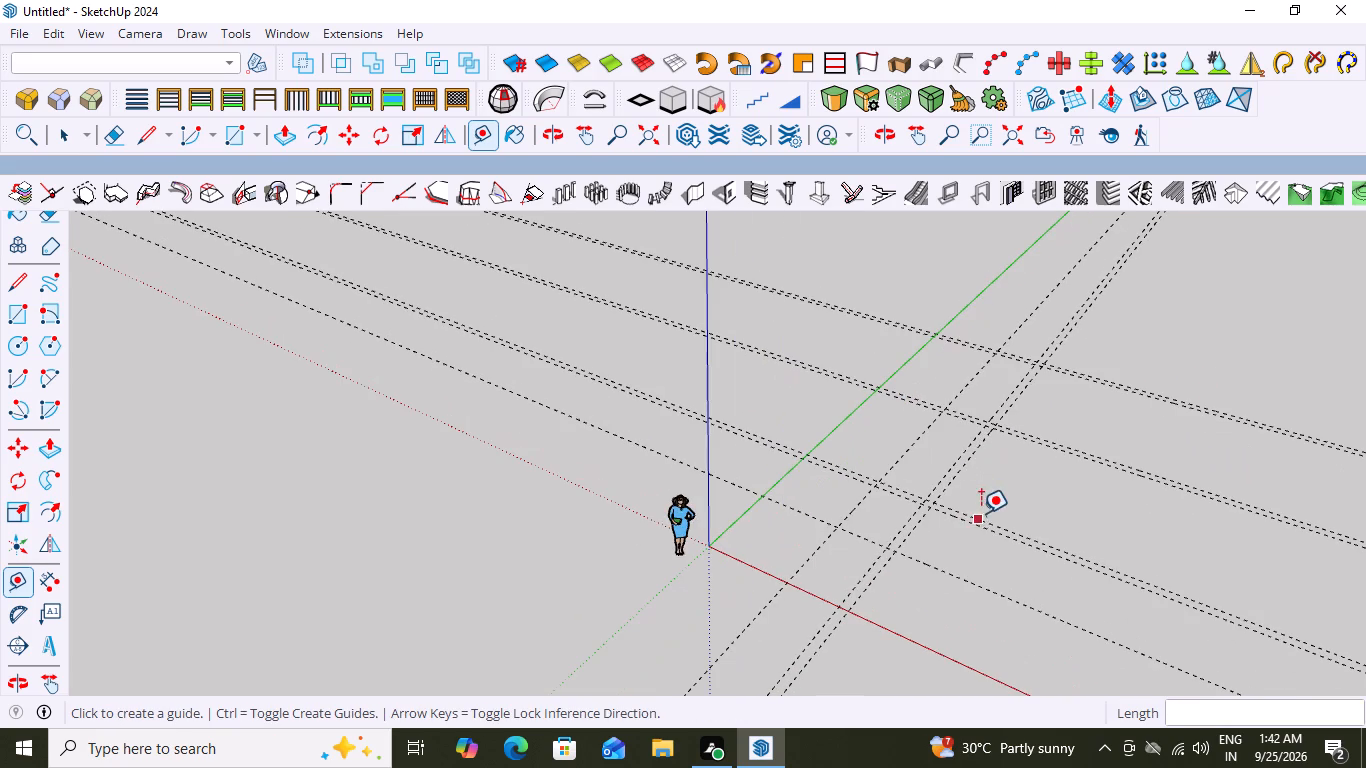
{"action": "double_click", "coordinate": [970, 454]}
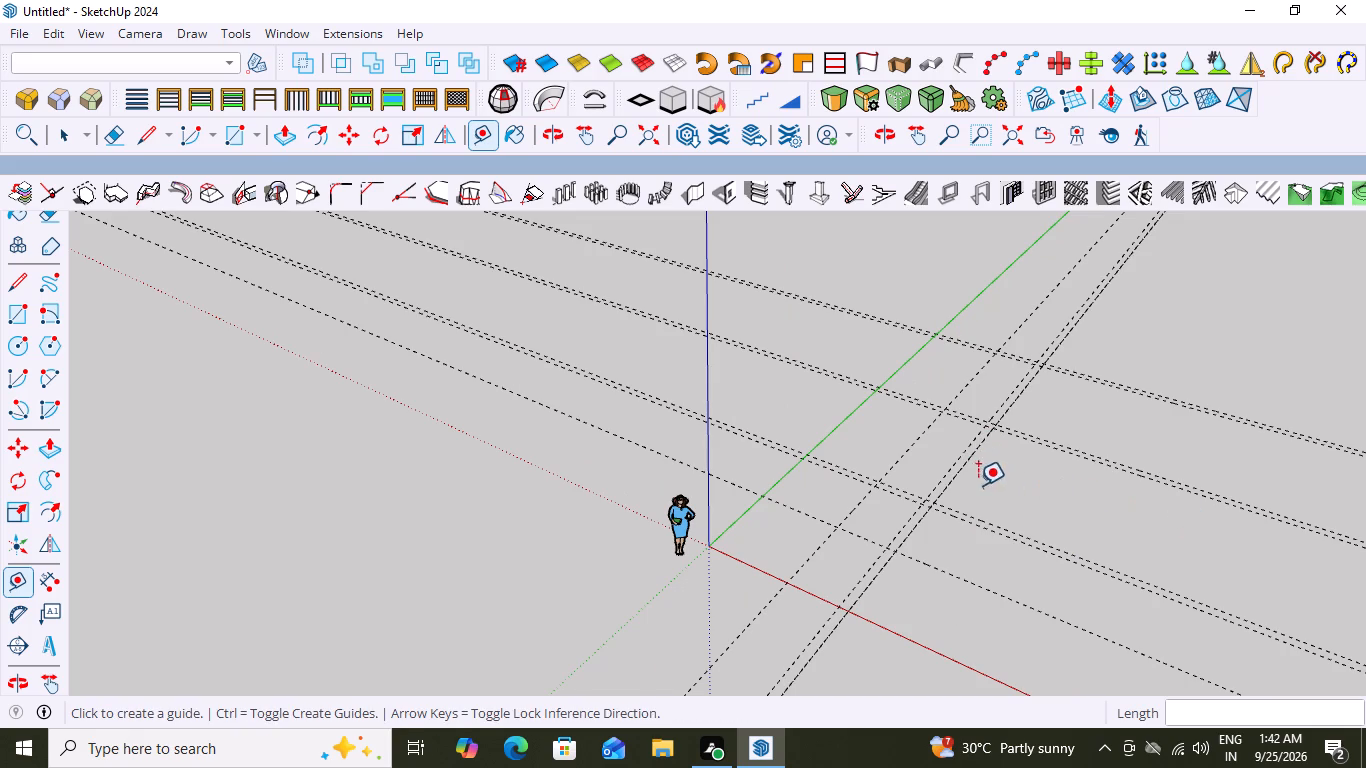
{"action": "left_click", "coordinate": [954, 470]}
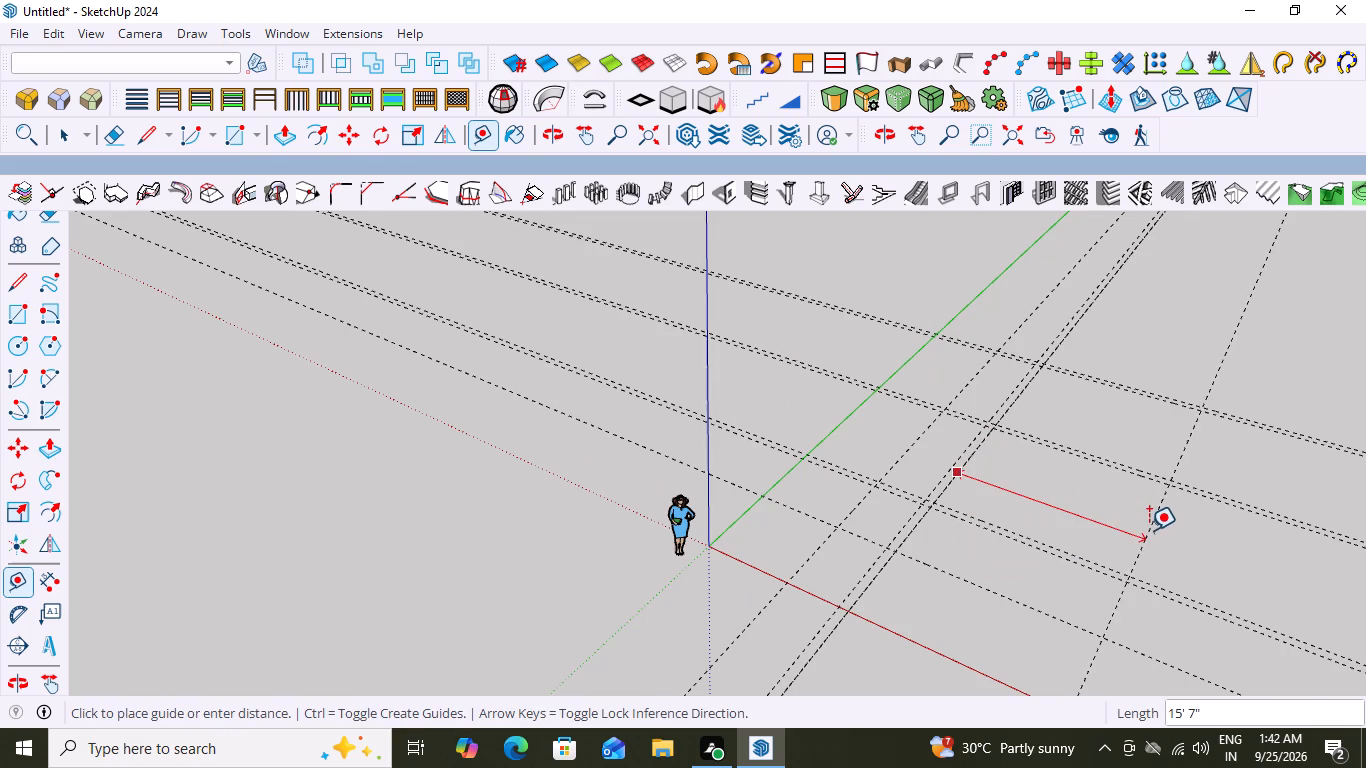
{"action": "scroll", "coordinate": [1149, 530], "scroll_direction": "down", "scroll_amount": 12}
{"action": "scroll", "coordinate": [1145, 537], "scroll_direction": "up", "scroll_amount": 1}
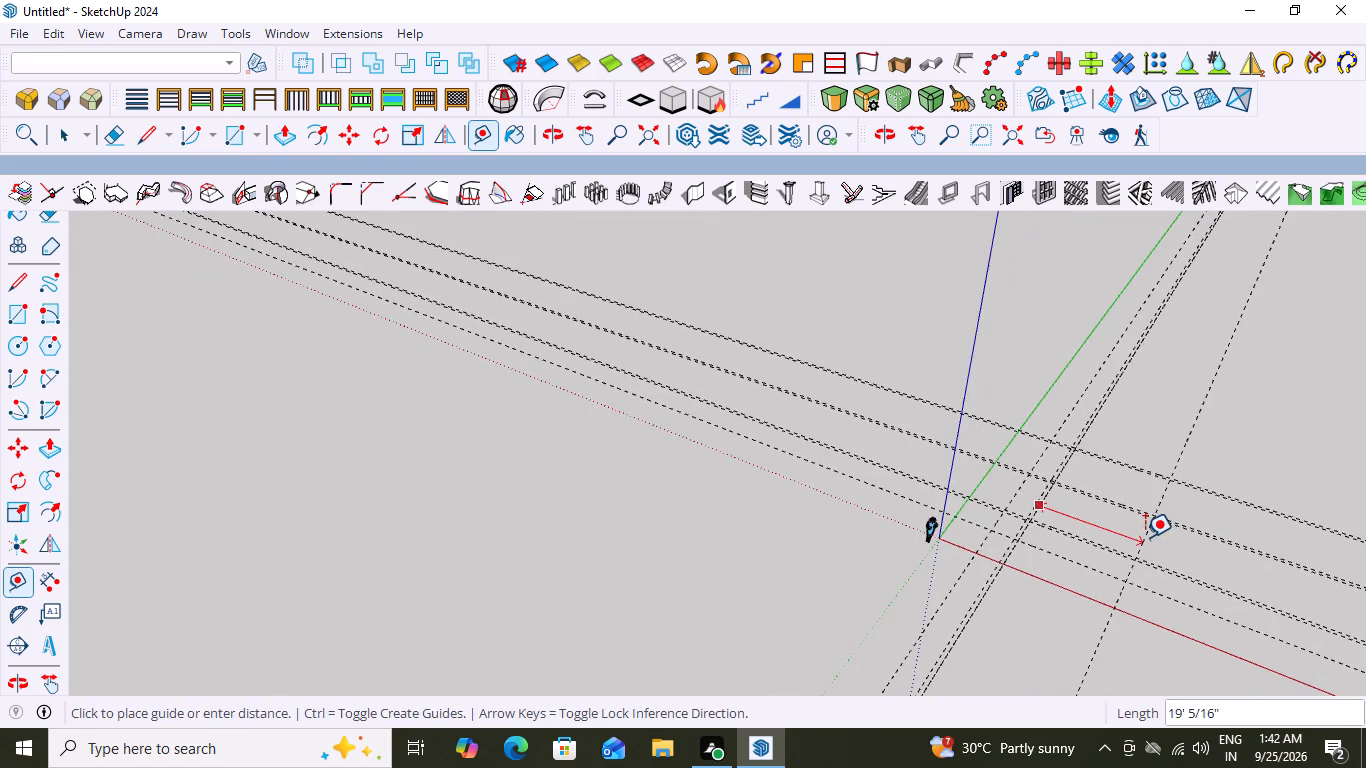
{"action": "scroll", "coordinate": [1145, 537], "scroll_direction": "up", "scroll_amount": 5}
{"action": "key", "text": "1"}
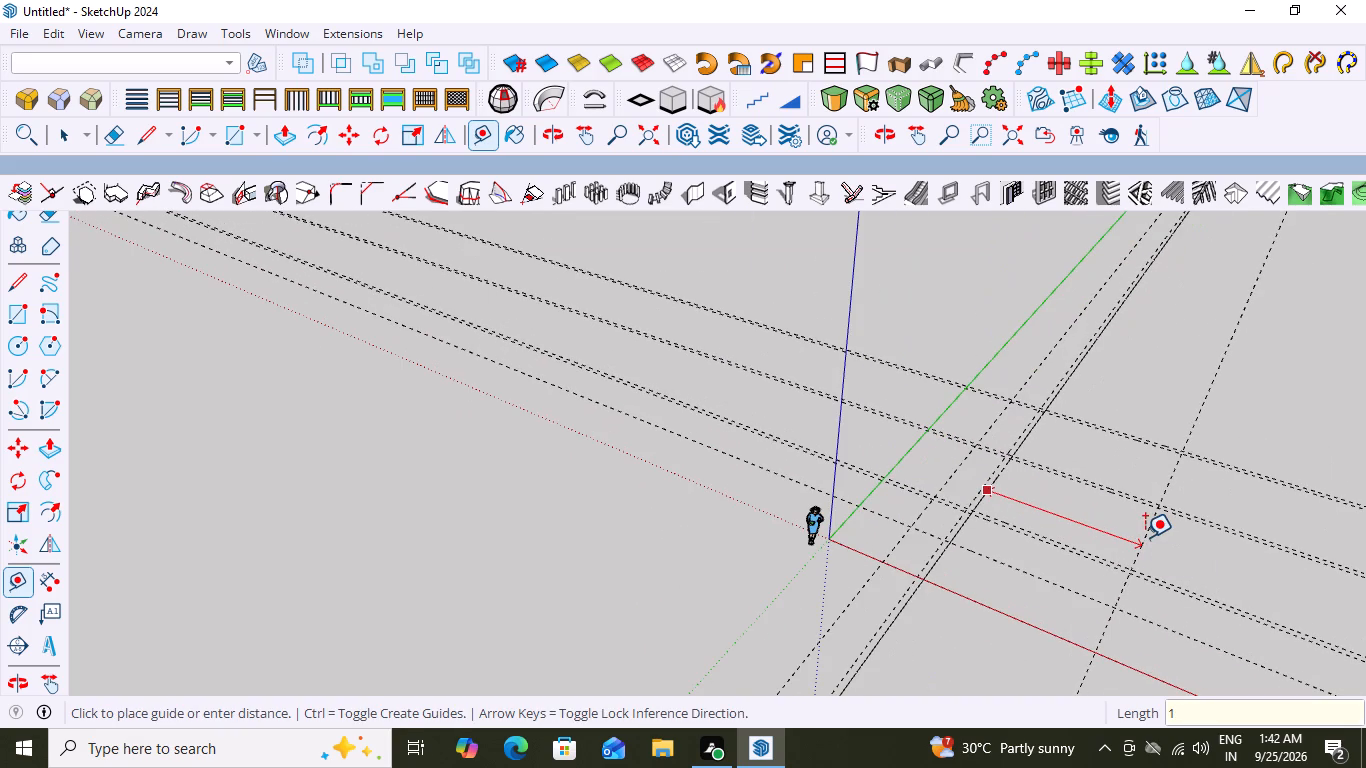
{"action": "type", "text": "4'"}
{"action": "key", "text": "Return"}
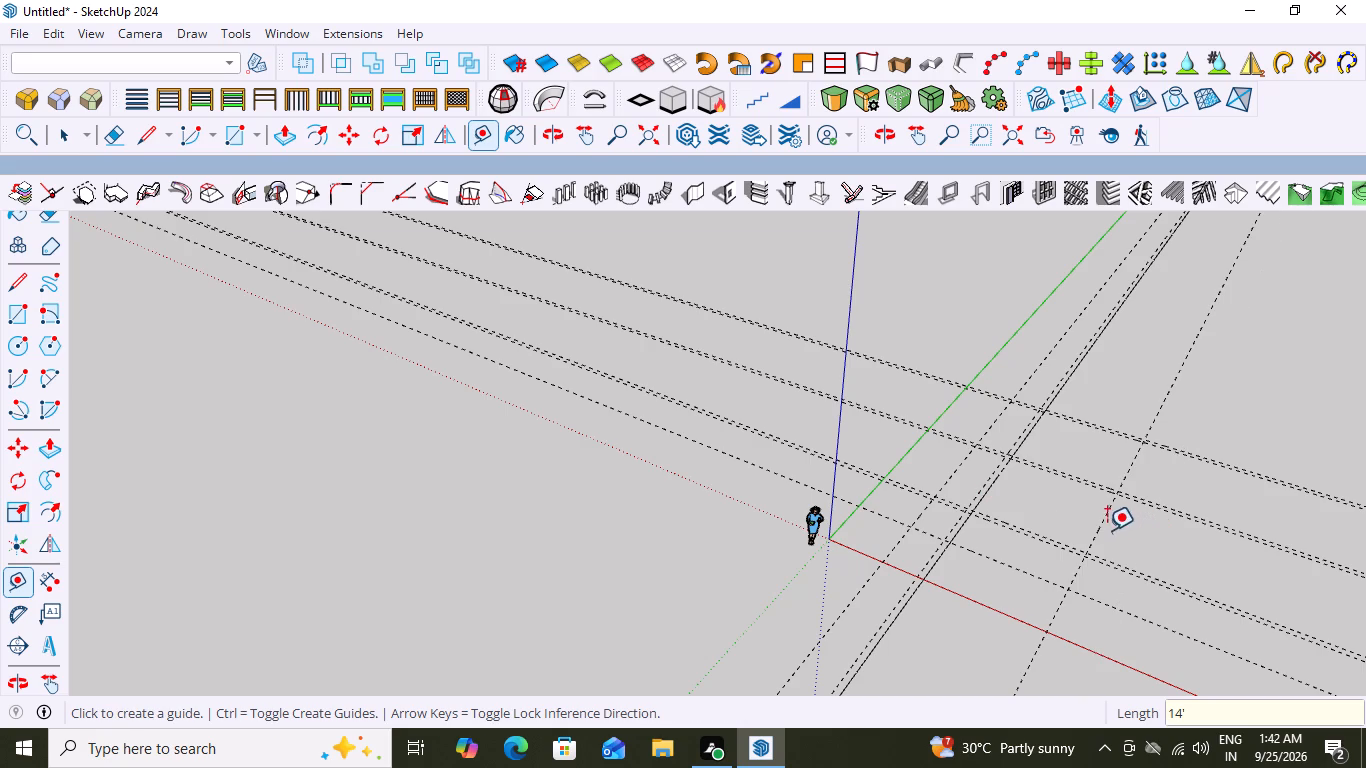
{"action": "left_click", "coordinate": [1097, 522]}
{"action": "key", "text": "9"}
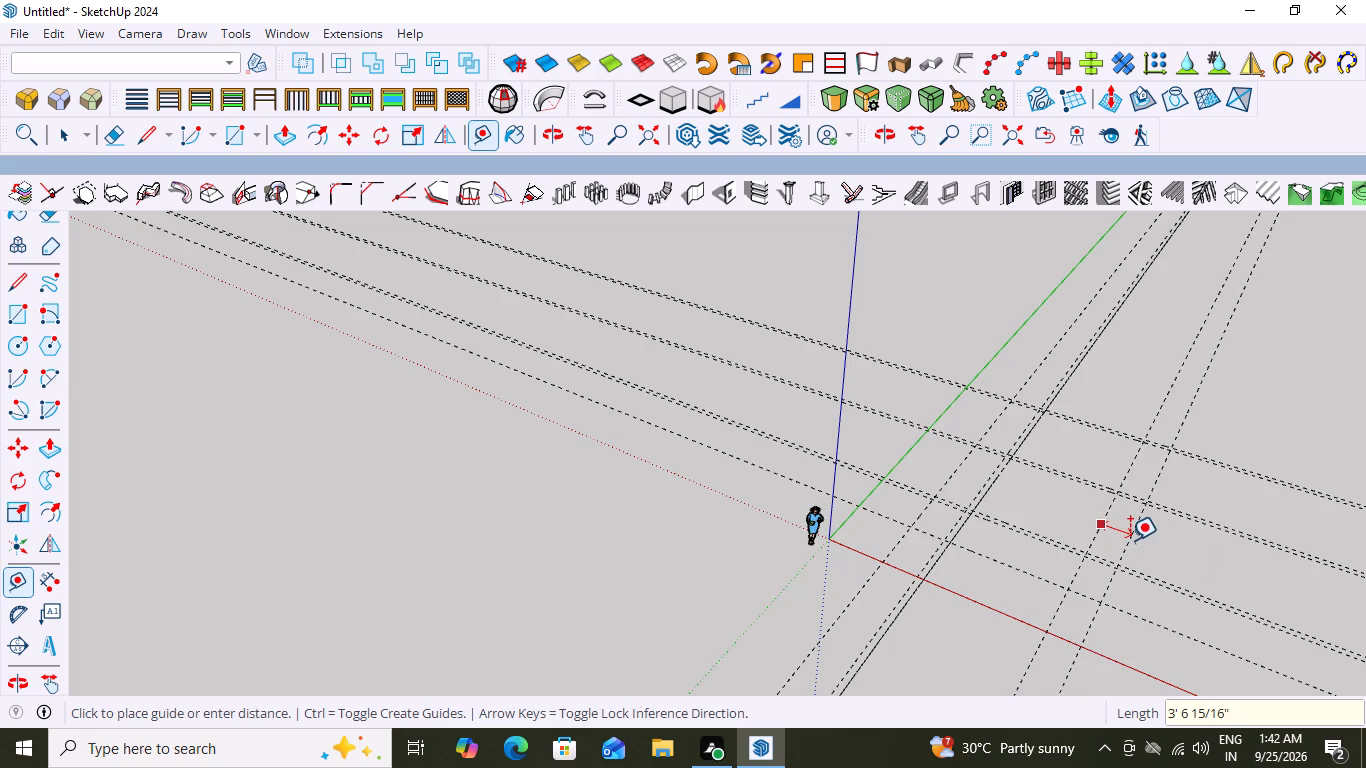
{"action": "key", "text": "shift+quotedbl"}
{"action": "key", "text": "Return"}
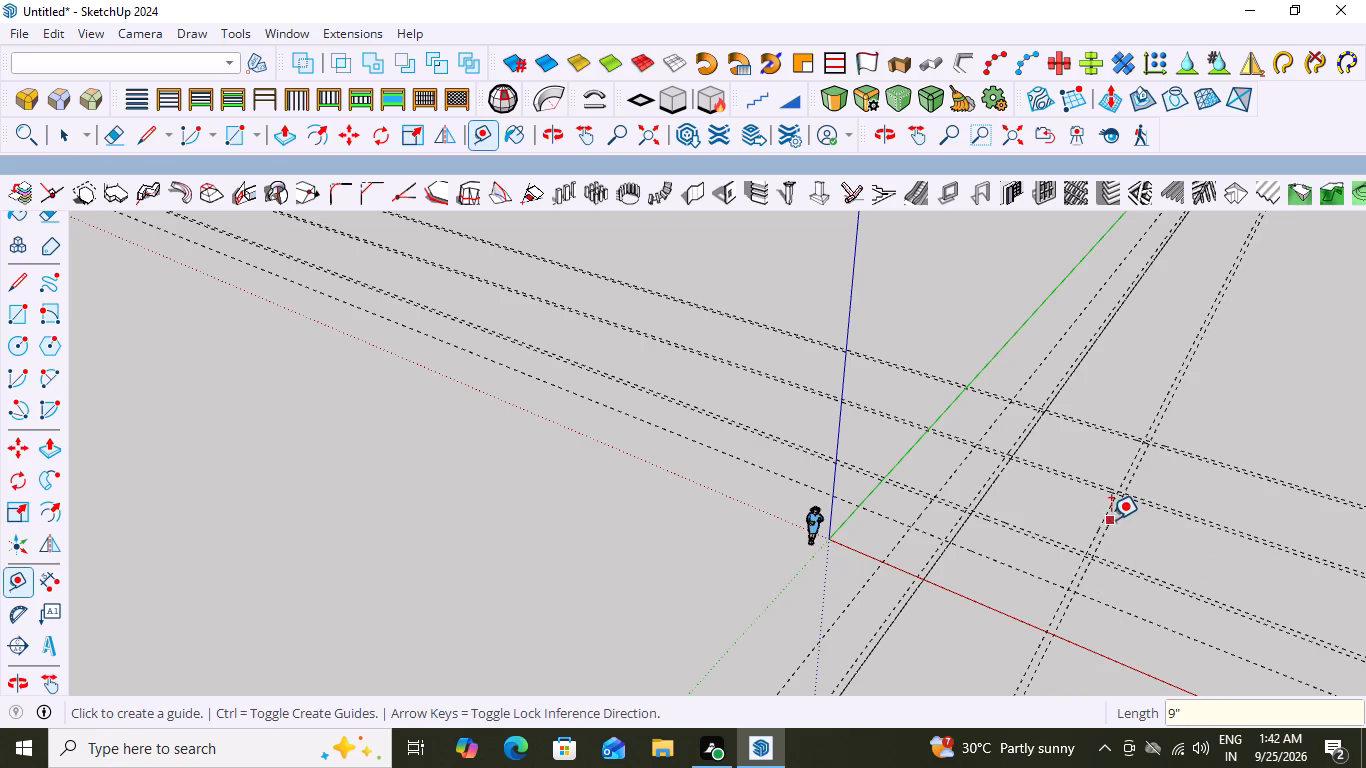
Offset a guide 15' along the red axis from the outermost green-parallel pair, and add its 9" wall-thickness guide.
{"action": "left_click", "coordinate": [1111, 519]}
{"action": "scroll", "coordinate": [1203, 580], "scroll_direction": "down", "scroll_amount": 9}
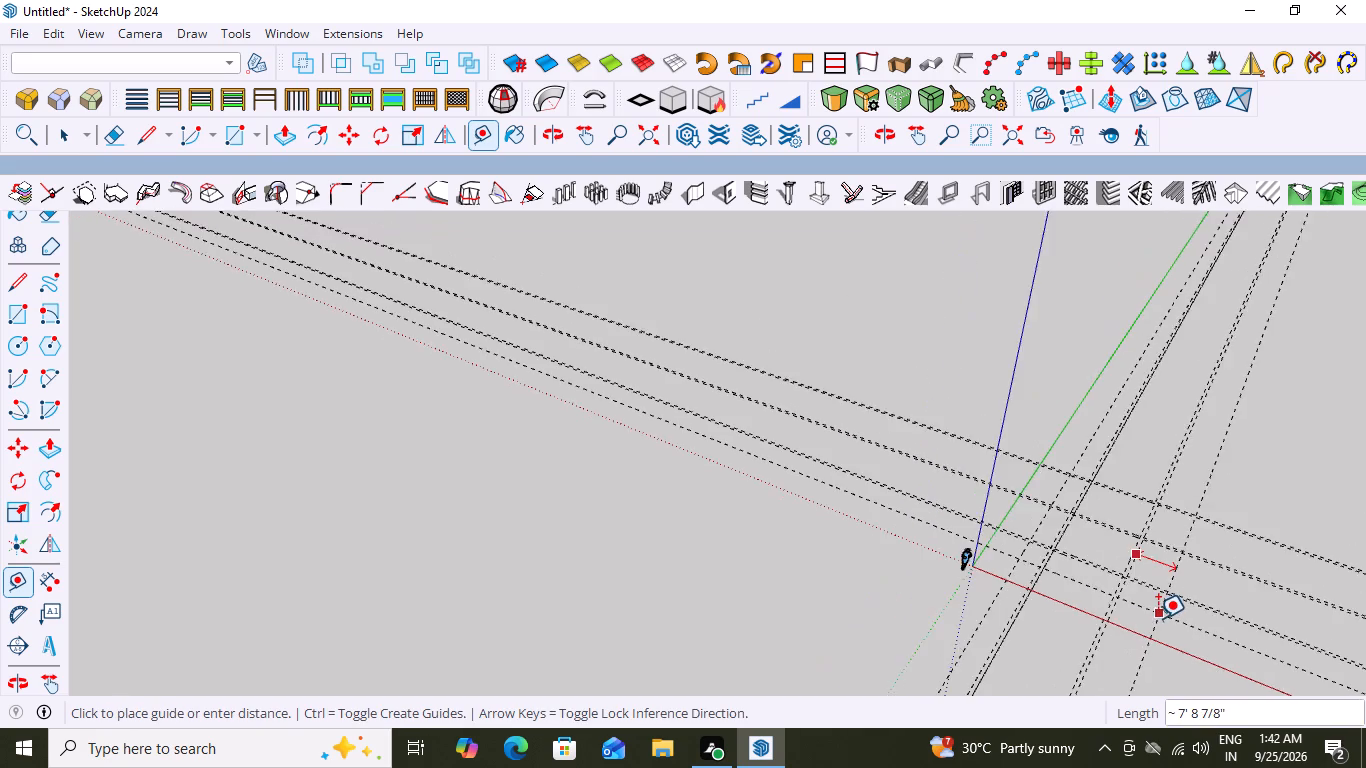
{"action": "scroll", "coordinate": [1158, 618], "scroll_direction": "down", "scroll_amount": 2}
{"action": "scroll", "coordinate": [1232, 639], "scroll_direction": "up", "scroll_amount": 2}
{"action": "type", "text": "15"}
{"action": "key", "text": "apostrophe"}
{"action": "key", "text": "Return"}
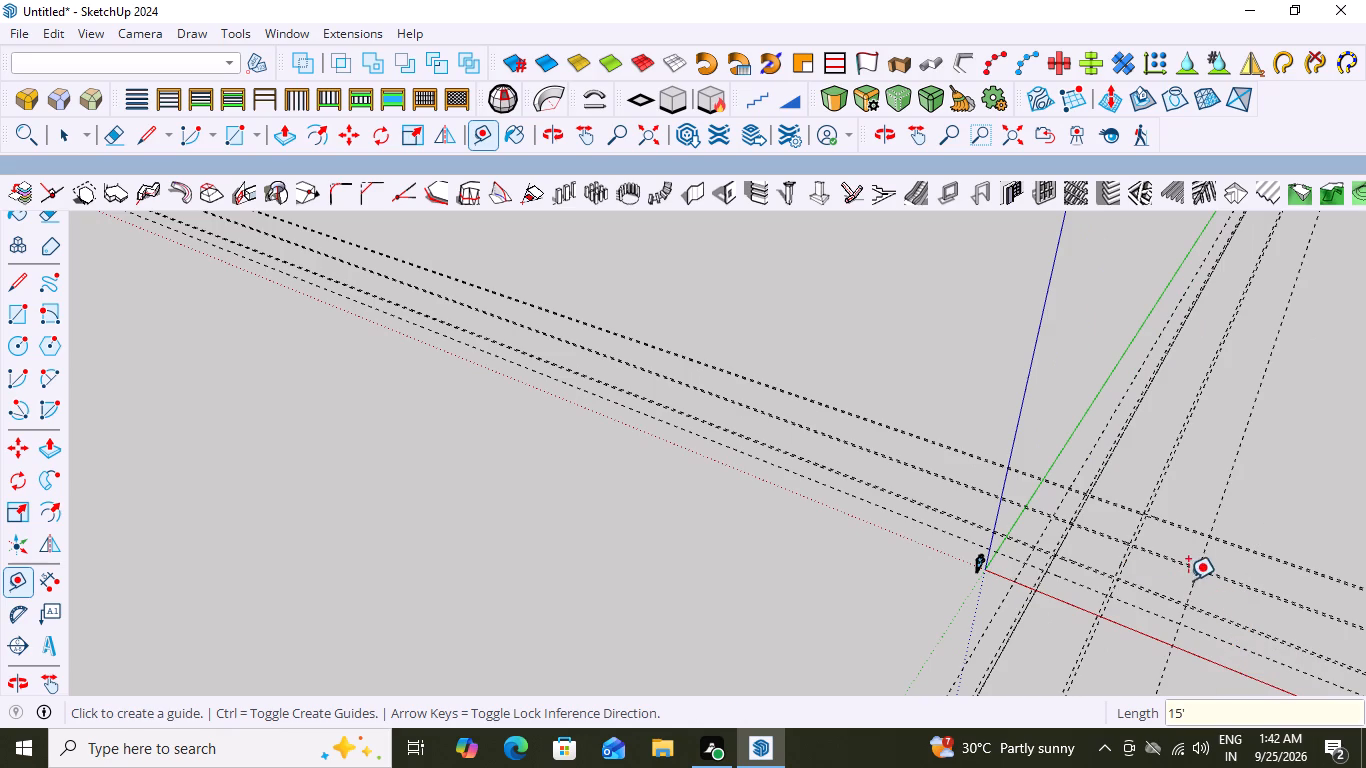
{"action": "left_click", "coordinate": [1202, 554]}
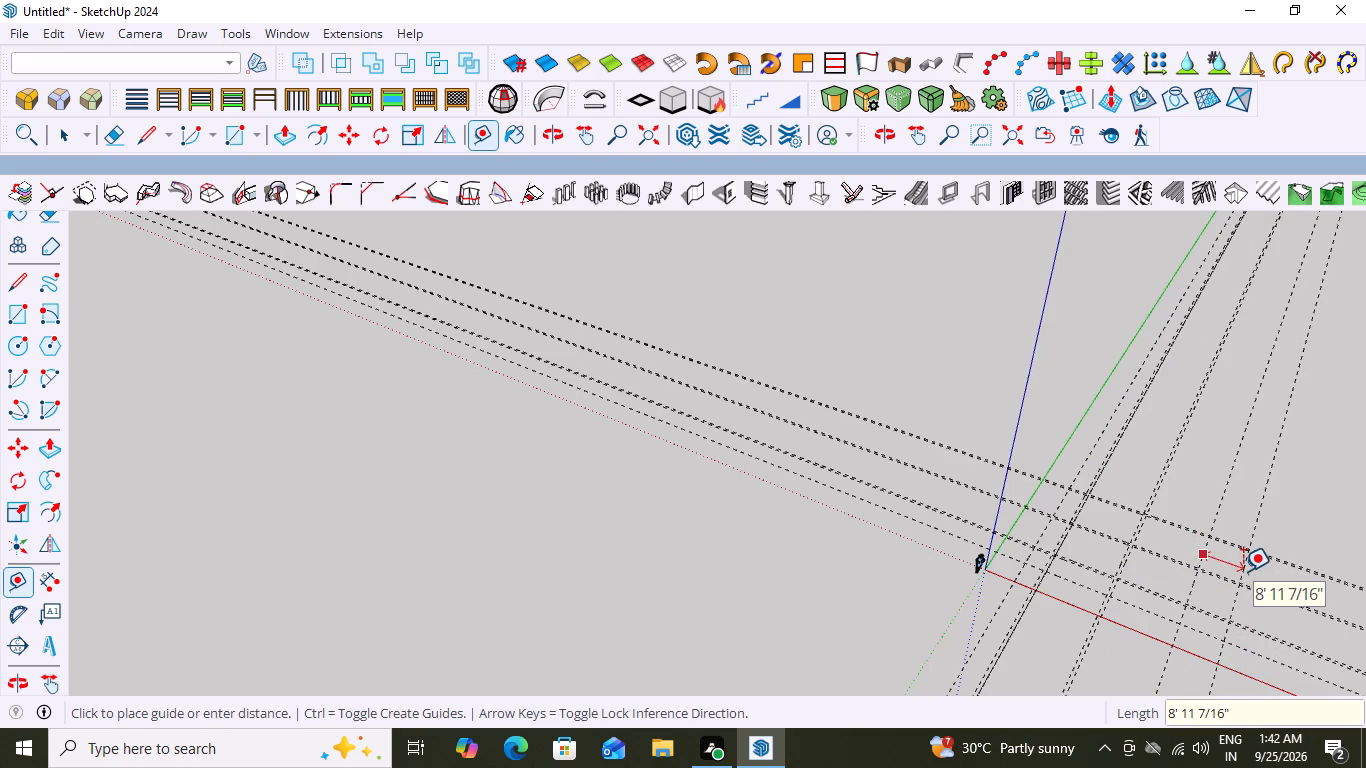
{"action": "key", "text": "9"}
{"action": "key", "text": "shift+quotedbl"}
{"action": "key", "text": "Return"}
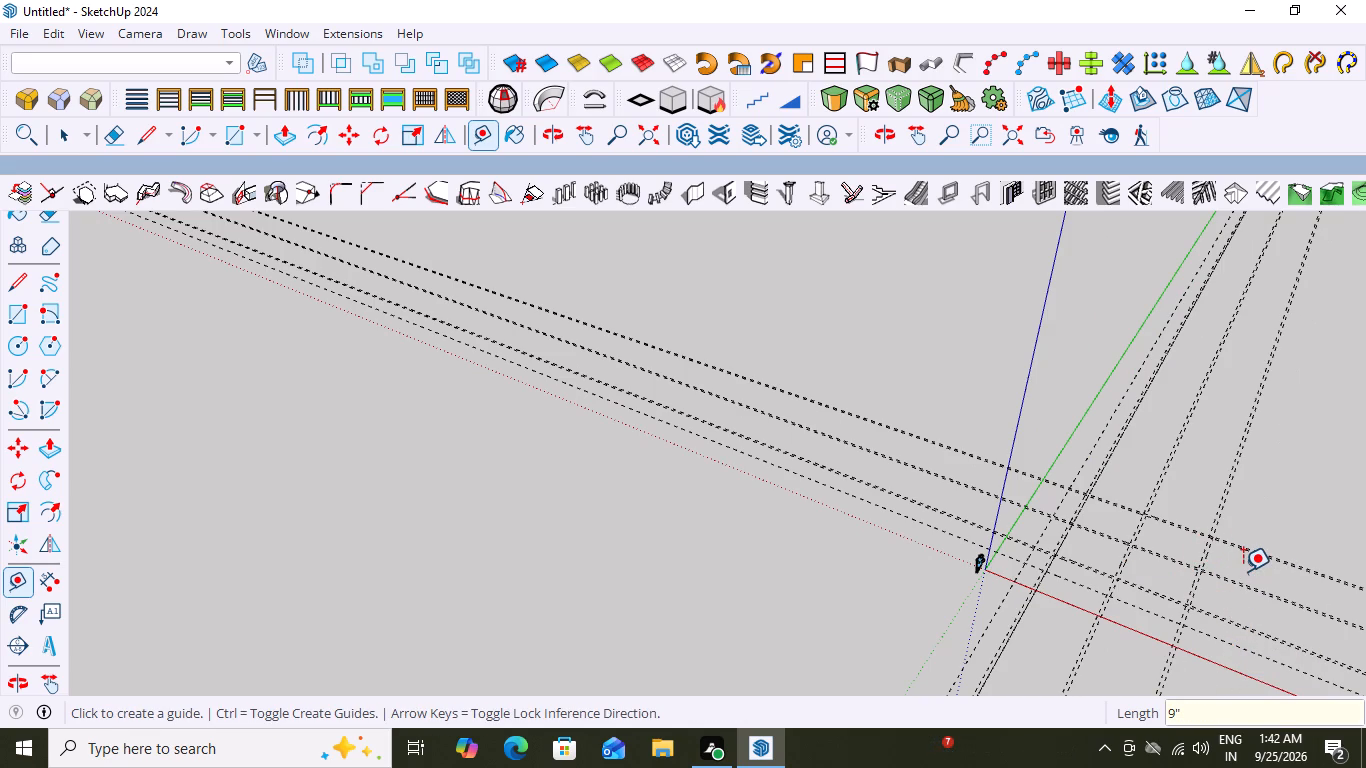
Delete the scale figure standing at the origin.
{"action": "scroll", "coordinate": [1227, 510], "scroll_direction": "down", "scroll_amount": 7}
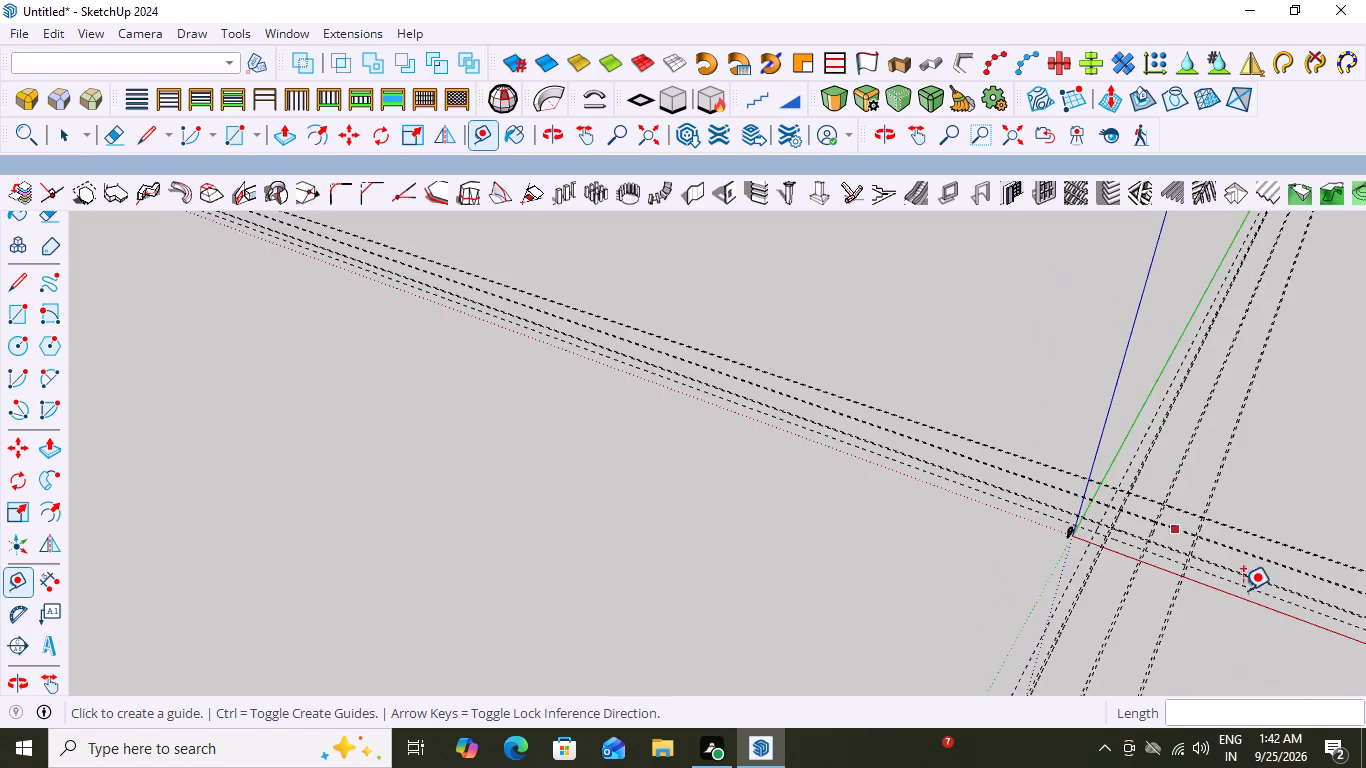
{"action": "scroll", "coordinate": [1265, 594], "scroll_direction": "up", "scroll_amount": 14}
{"action": "key", "text": "space"}
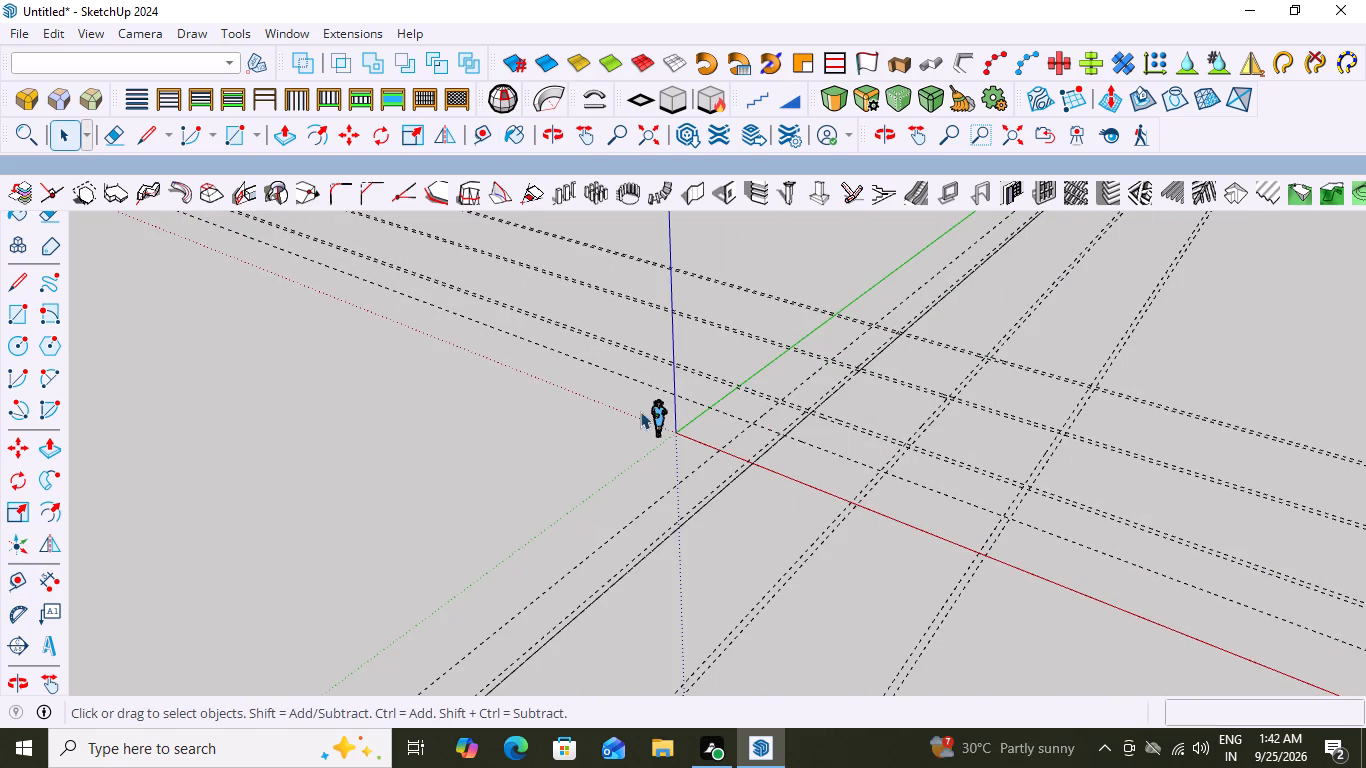
{"action": "left_click", "coordinate": [651, 416]}
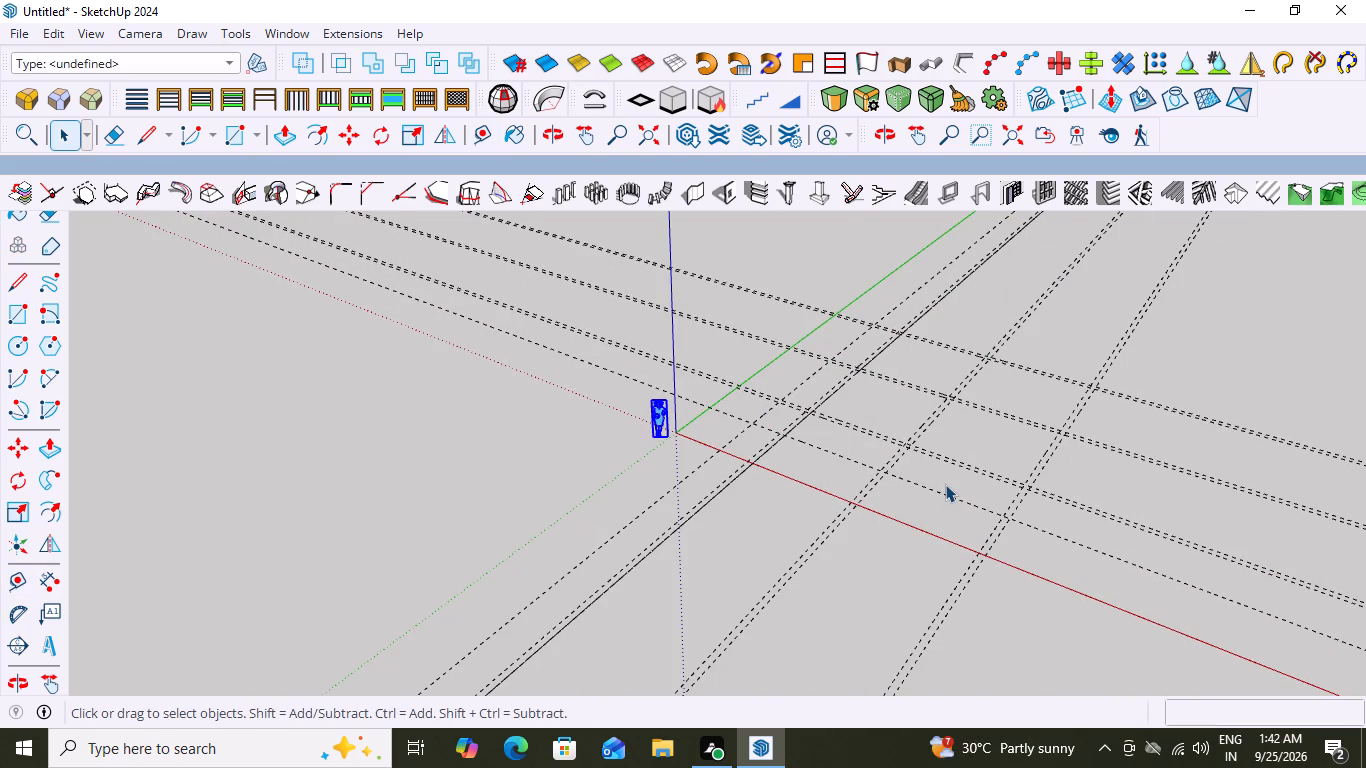
{"action": "key", "text": "Return"}
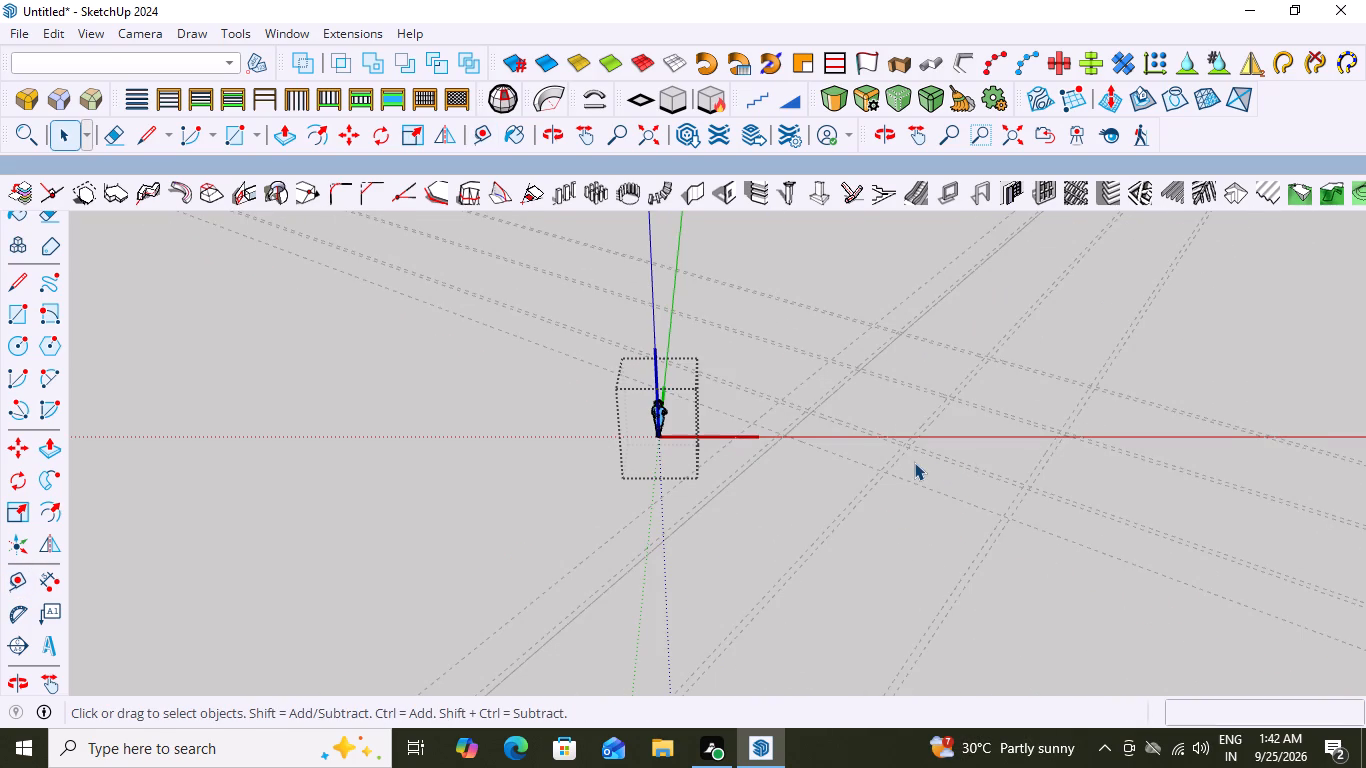
{"action": "key", "text": "Escape"}
{"action": "left_click", "coordinate": [656, 422]}
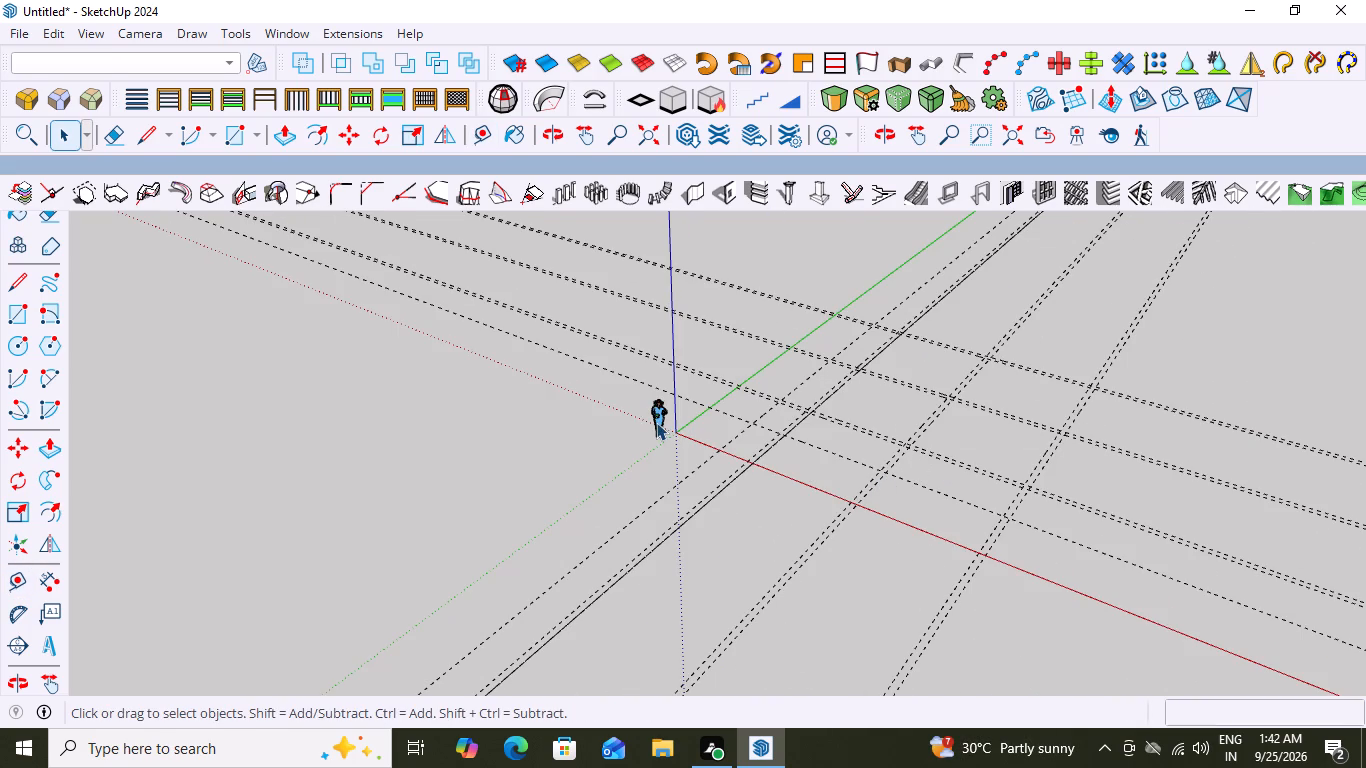
{"action": "key", "text": "Delete"}
Set up a 1001bit vertical wall with 9" thickness and 10' height, keeping right alignment, and begin creating it.
{"action": "scroll", "coordinate": [889, 338], "scroll_direction": "up", "scroll_amount": 2}
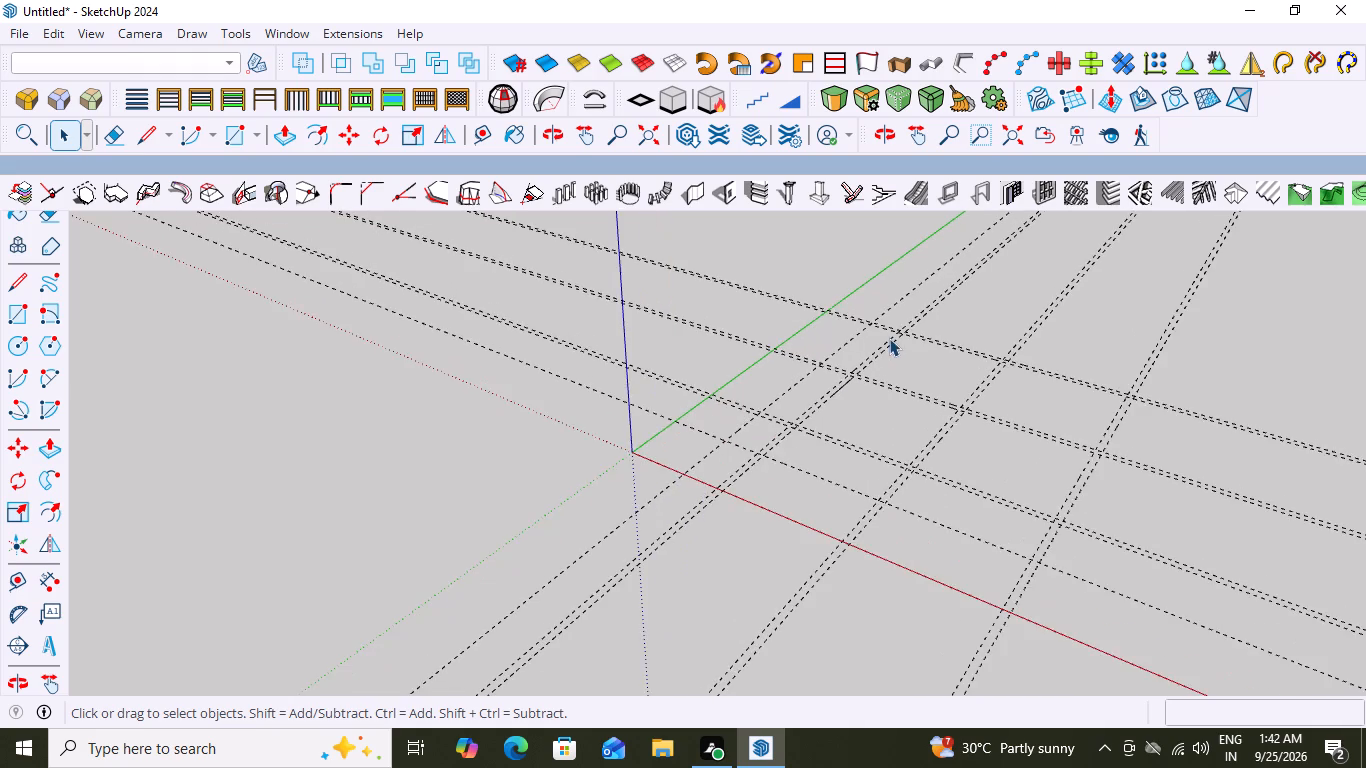
{"action": "scroll", "coordinate": [889, 338], "scroll_direction": "up", "scroll_amount": 3}
{"action": "scroll", "coordinate": [1083, 374], "scroll_direction": "up", "scroll_amount": 2}
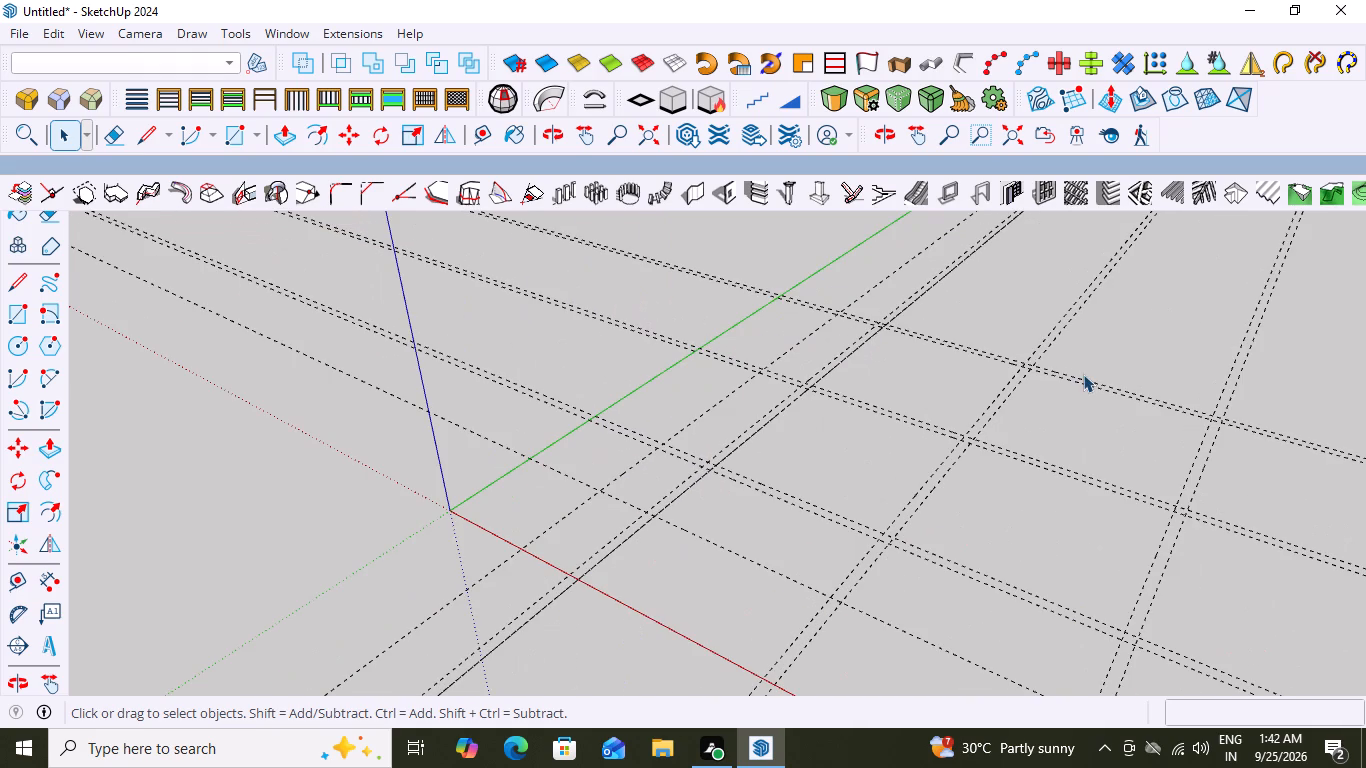
{"action": "scroll", "coordinate": [972, 399], "scroll_direction": "down", "scroll_amount": 3}
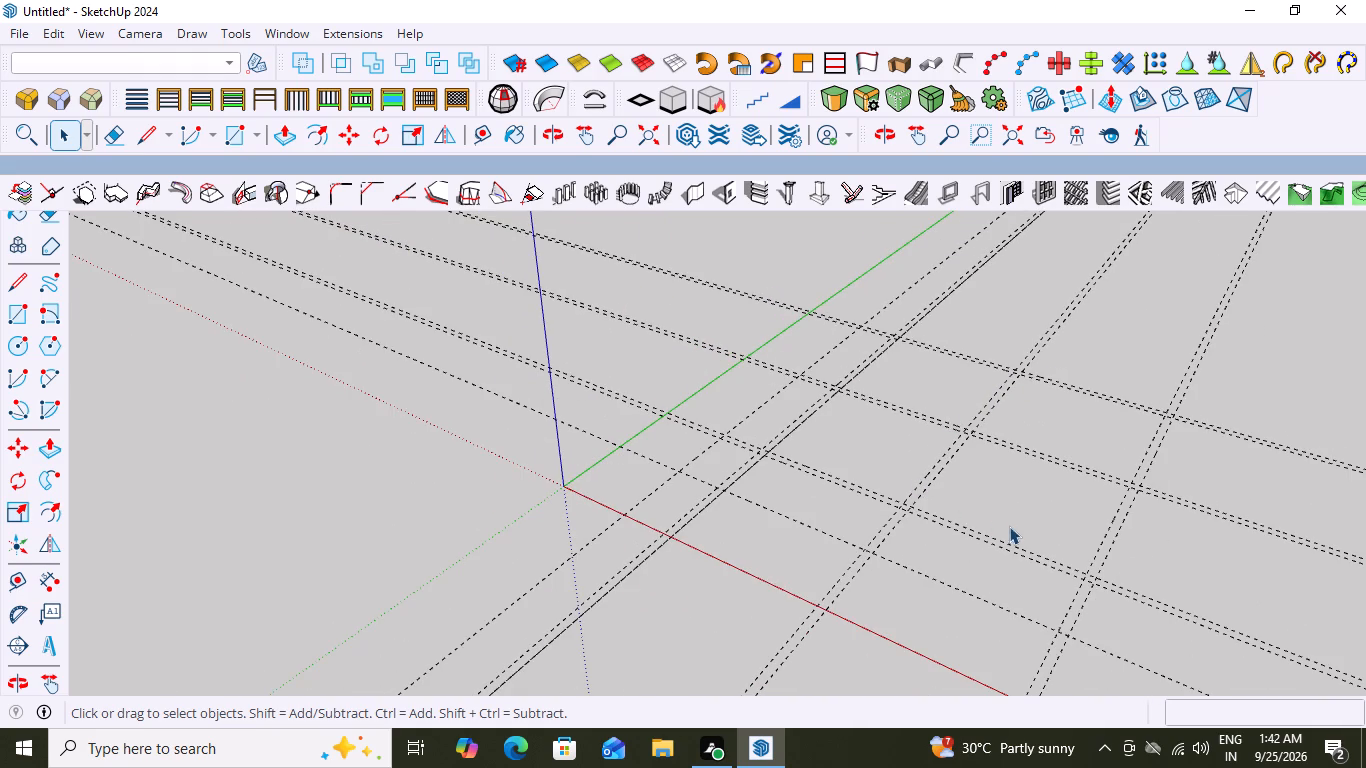
{"action": "middle_click_drag", "start_coordinate": [932, 489], "coordinate": [1103, 482]}
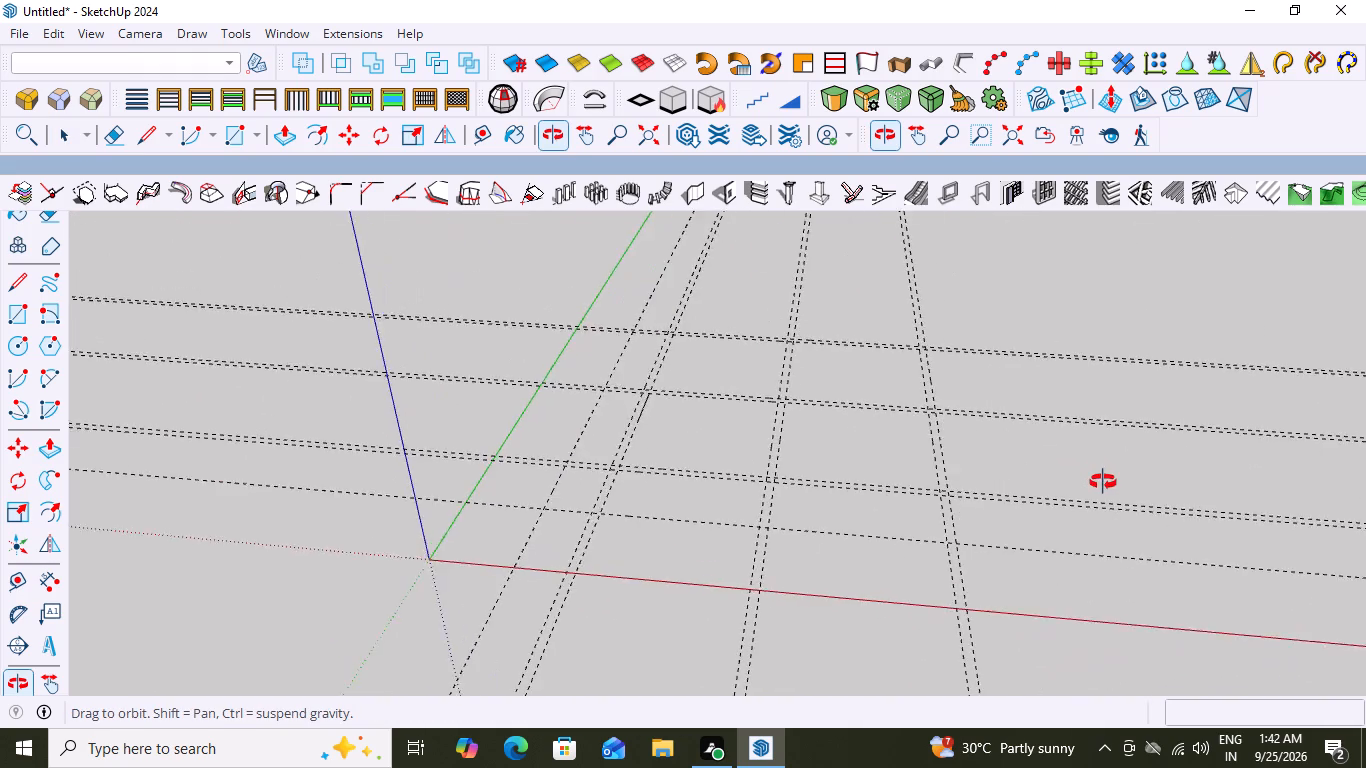
{"action": "middle_click_drag", "start_coordinate": [1103, 482], "coordinate": [1147, 470]}
{"action": "scroll", "coordinate": [611, 359], "scroll_direction": "up", "scroll_amount": 4}
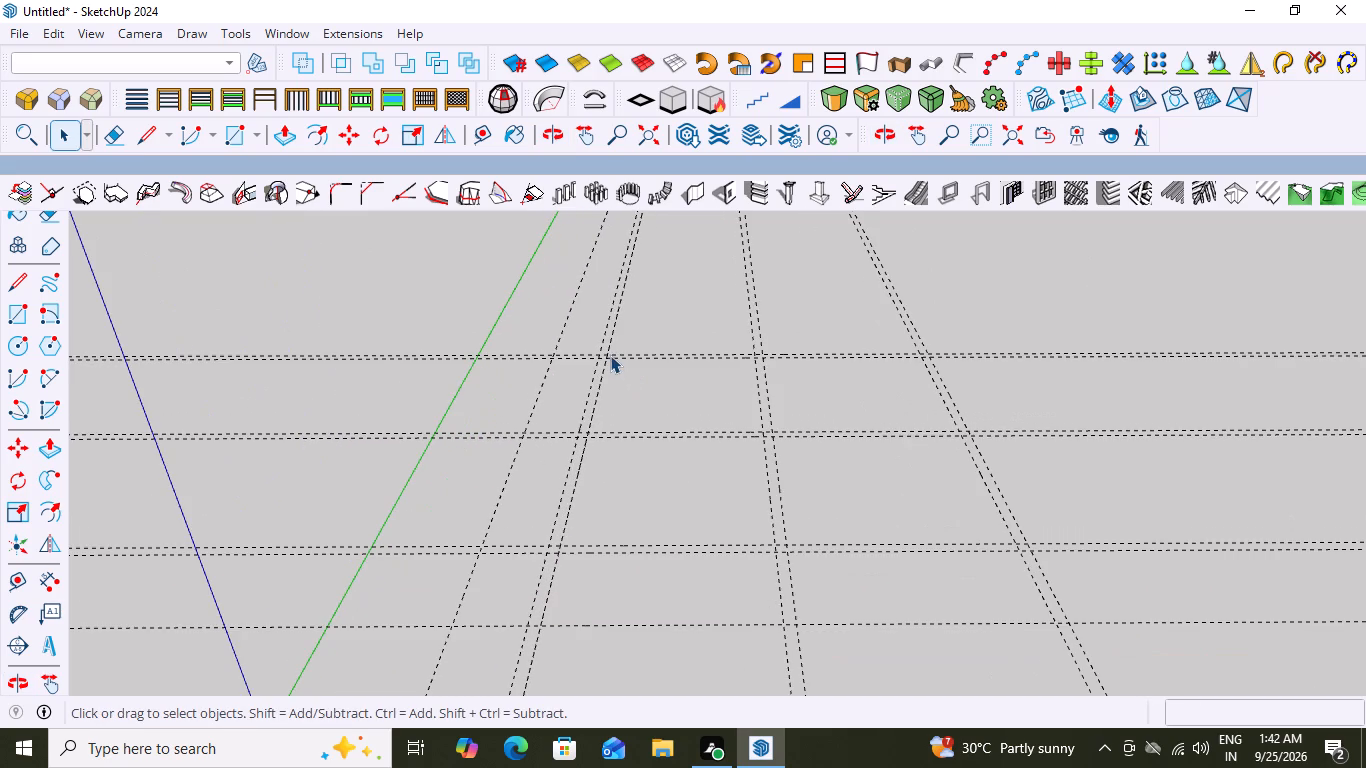
{"action": "scroll", "coordinate": [623, 343], "scroll_direction": "down", "scroll_amount": 3}
{"action": "scroll", "coordinate": [623, 343], "scroll_direction": "up", "scroll_amount": 3}
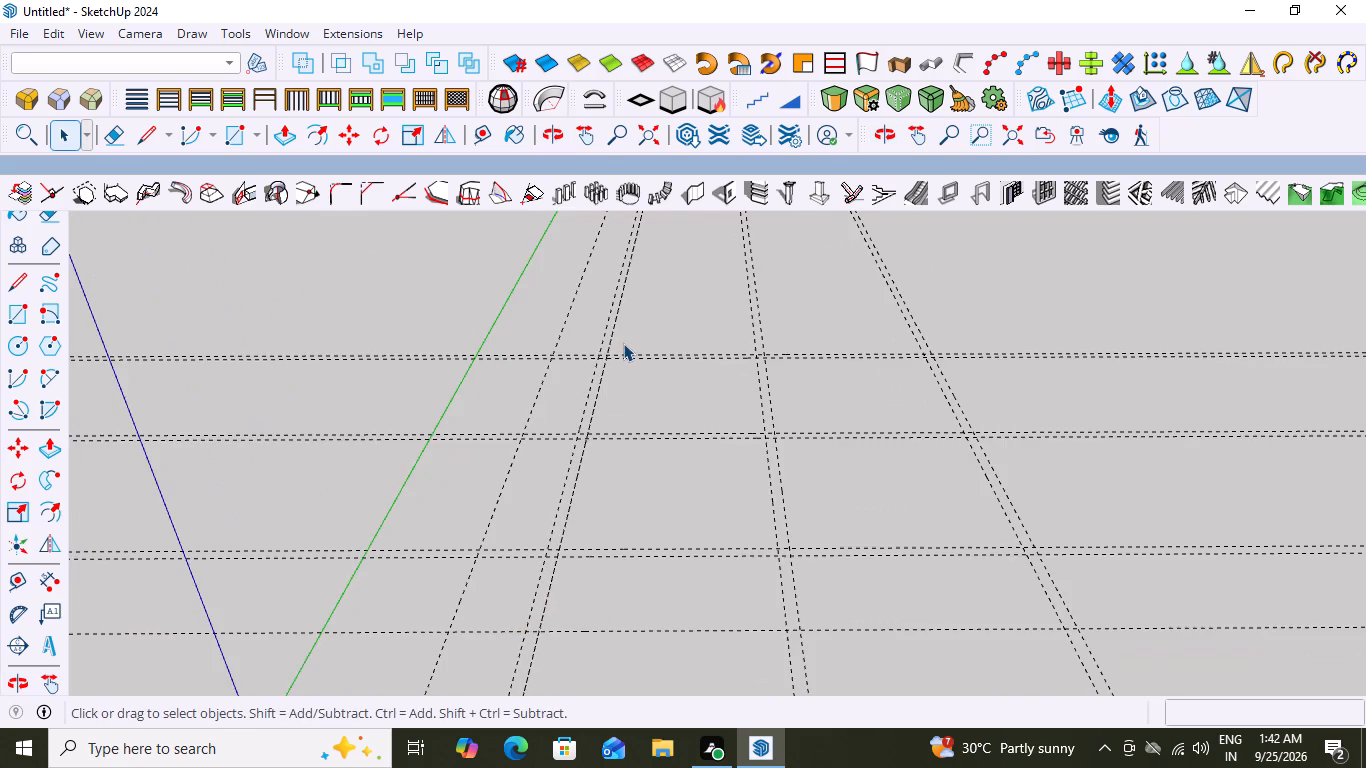
{"action": "scroll", "coordinate": [623, 343], "scroll_direction": "up", "scroll_amount": 1}
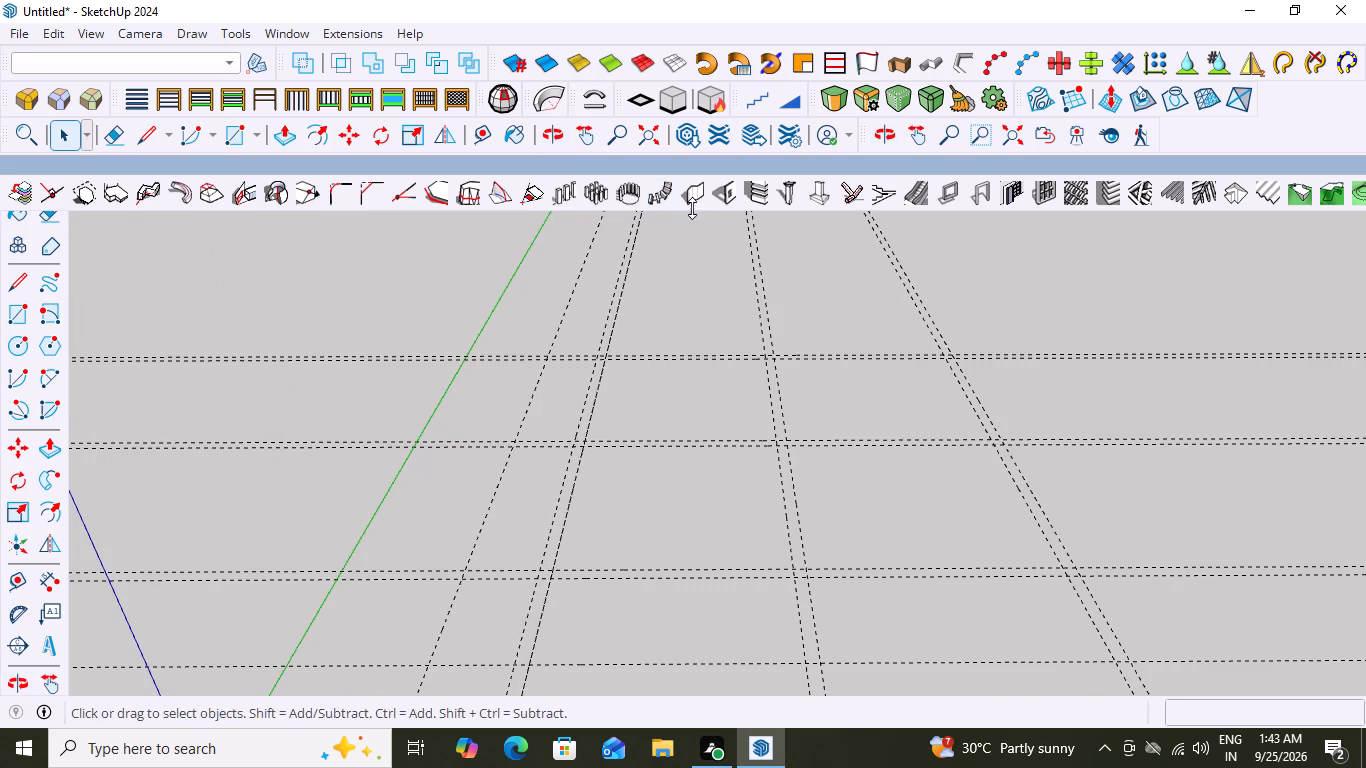
{"action": "left_click", "coordinate": [691, 188]}
{"action": "left_click", "coordinate": [141, 359]}
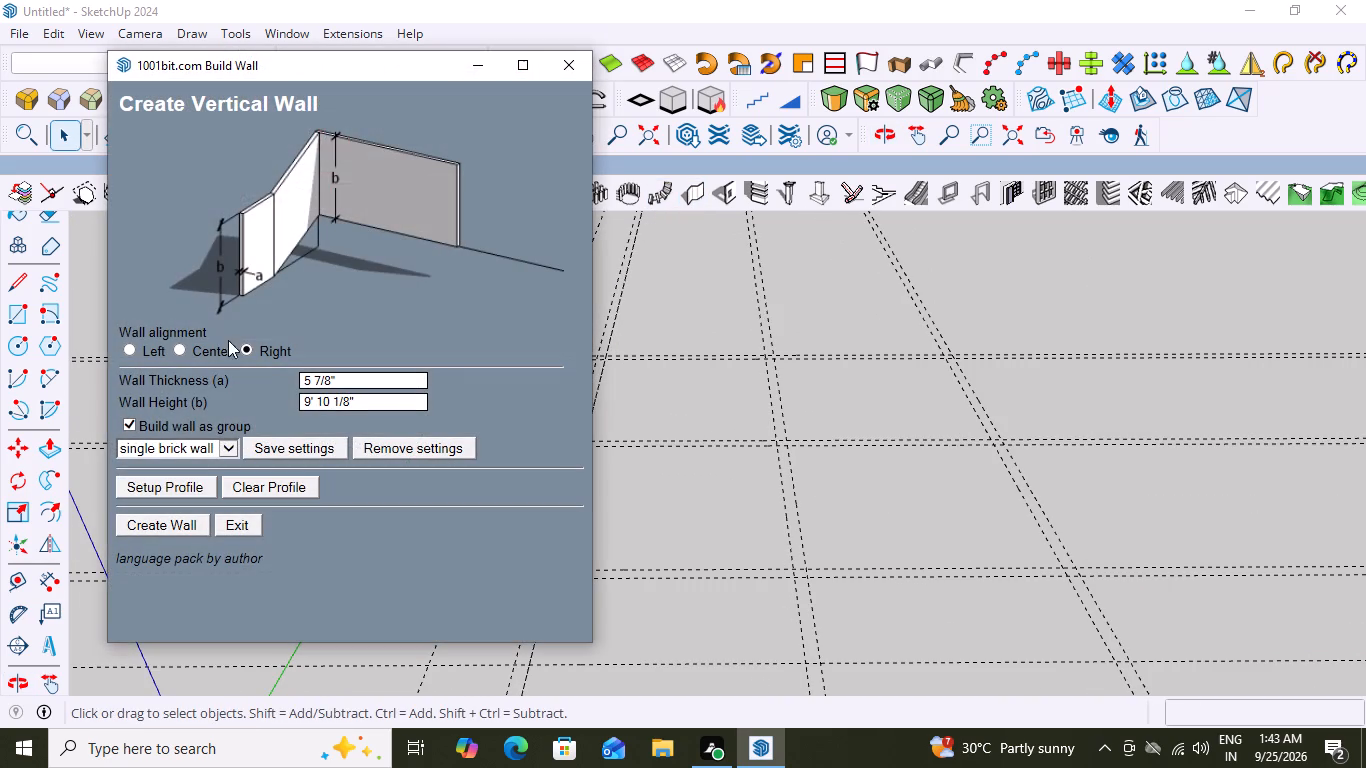
{"action": "left_click", "coordinate": [340, 385]}
{"action": "key", "text": "BackSpace"}
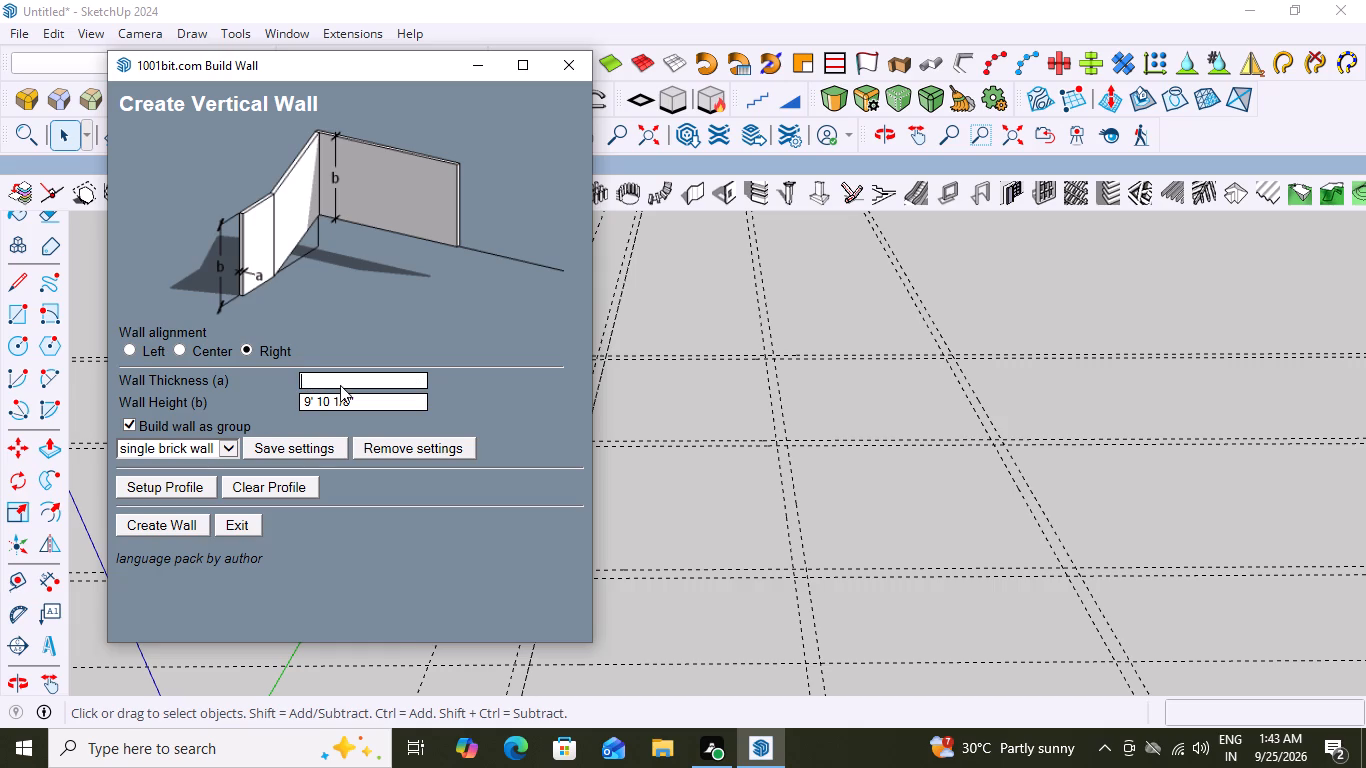
{"action": "key", "text": "9"}
{"action": "key", "text": "shift+quotedbl"}
{"action": "key", "text": "Return"}
{"action": "left_click", "coordinate": [370, 398]}
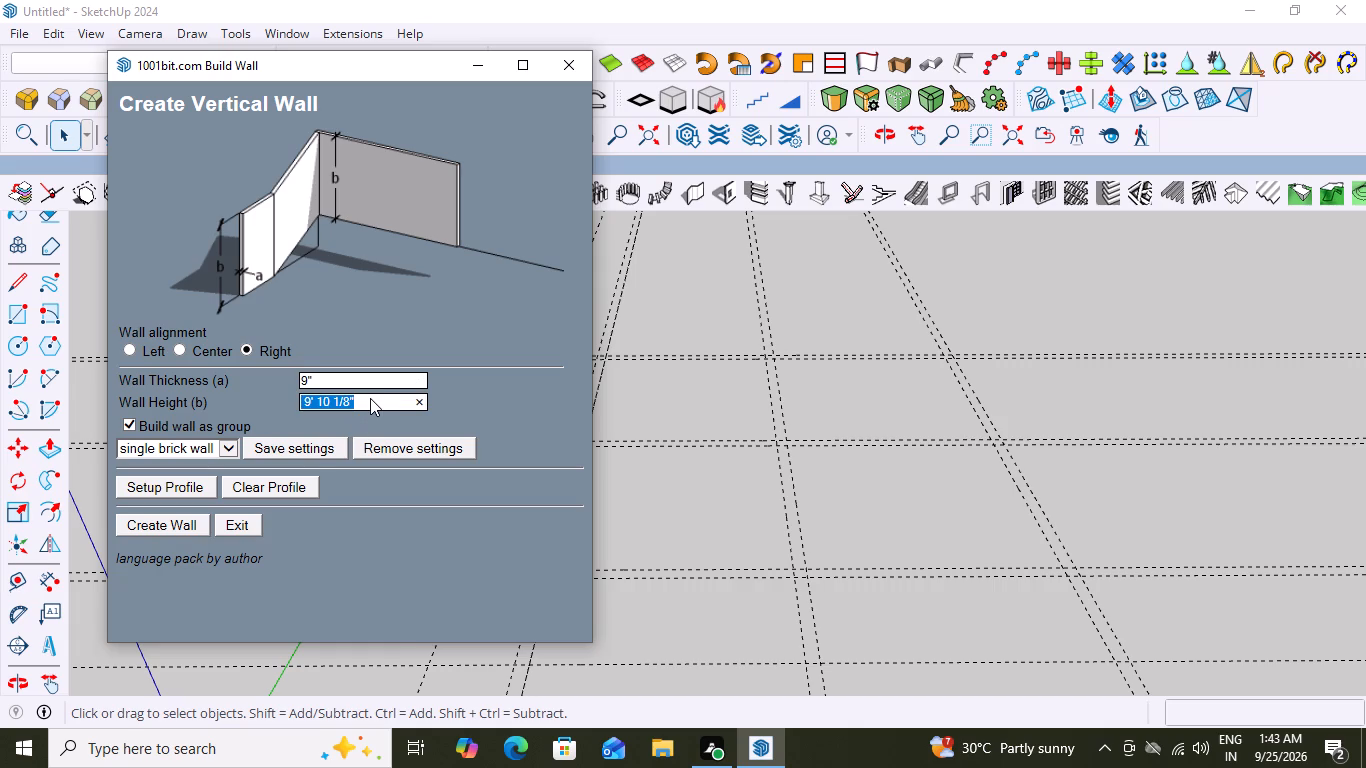
{"action": "key", "text": "BackSpace"}
{"action": "key", "text": "equal"}
{"action": "key", "text": "BackSpace"}
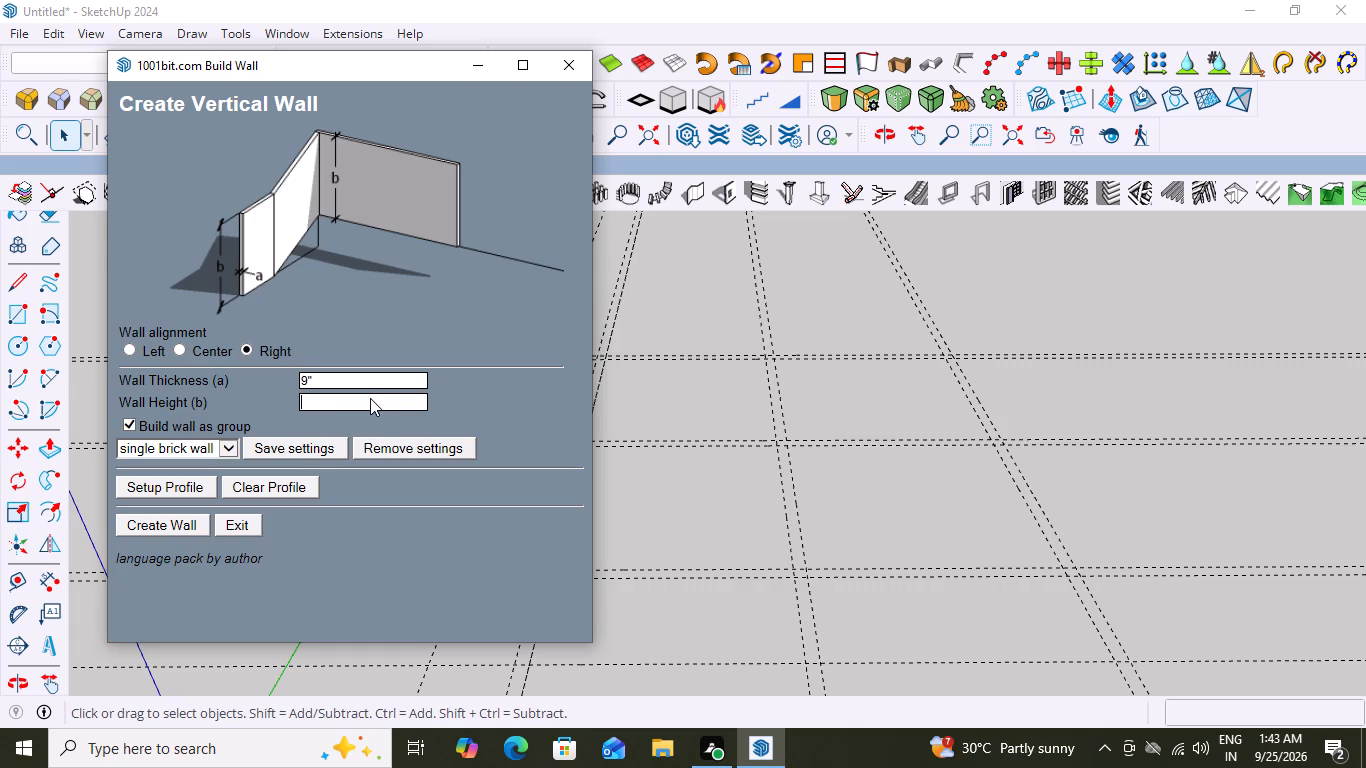
{"action": "type", "text": "10'"}
{"action": "left_click", "coordinate": [156, 529]}
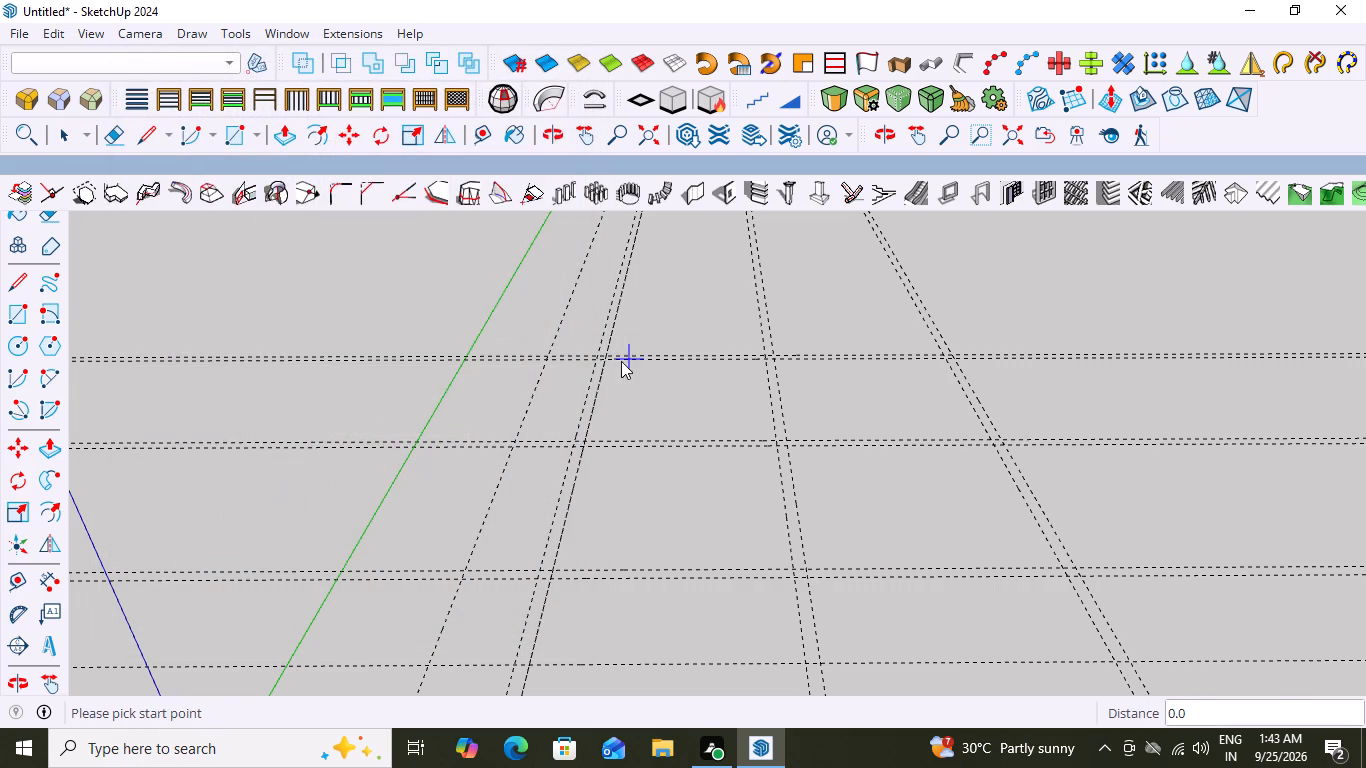
Start the wall where the farthest red-parallel guide meets the first green-parallel pair's inner guide, and run it 30' 3" toward the red axis.
{"action": "scroll", "coordinate": [588, 339], "scroll_direction": "up", "scroll_amount": 6}
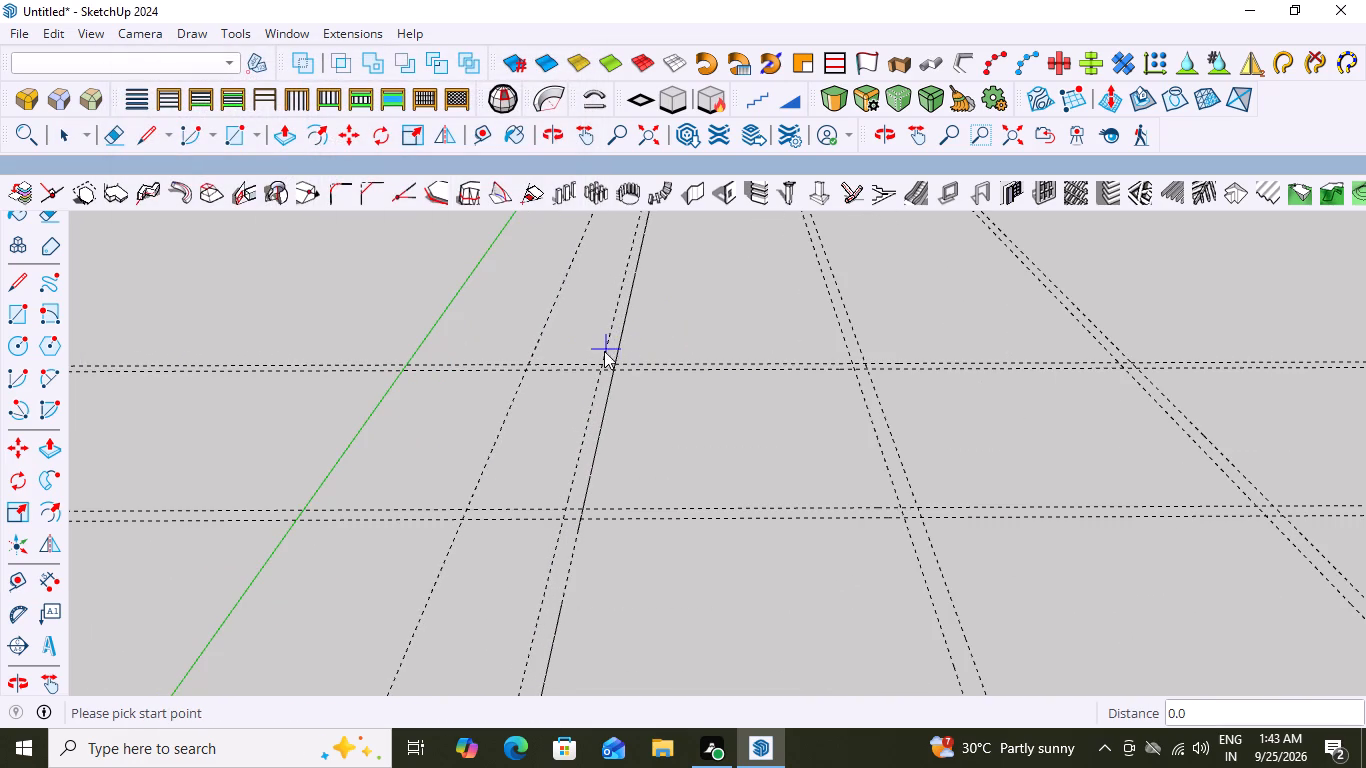
{"action": "scroll", "coordinate": [600, 370], "scroll_direction": "up", "scroll_amount": 11}
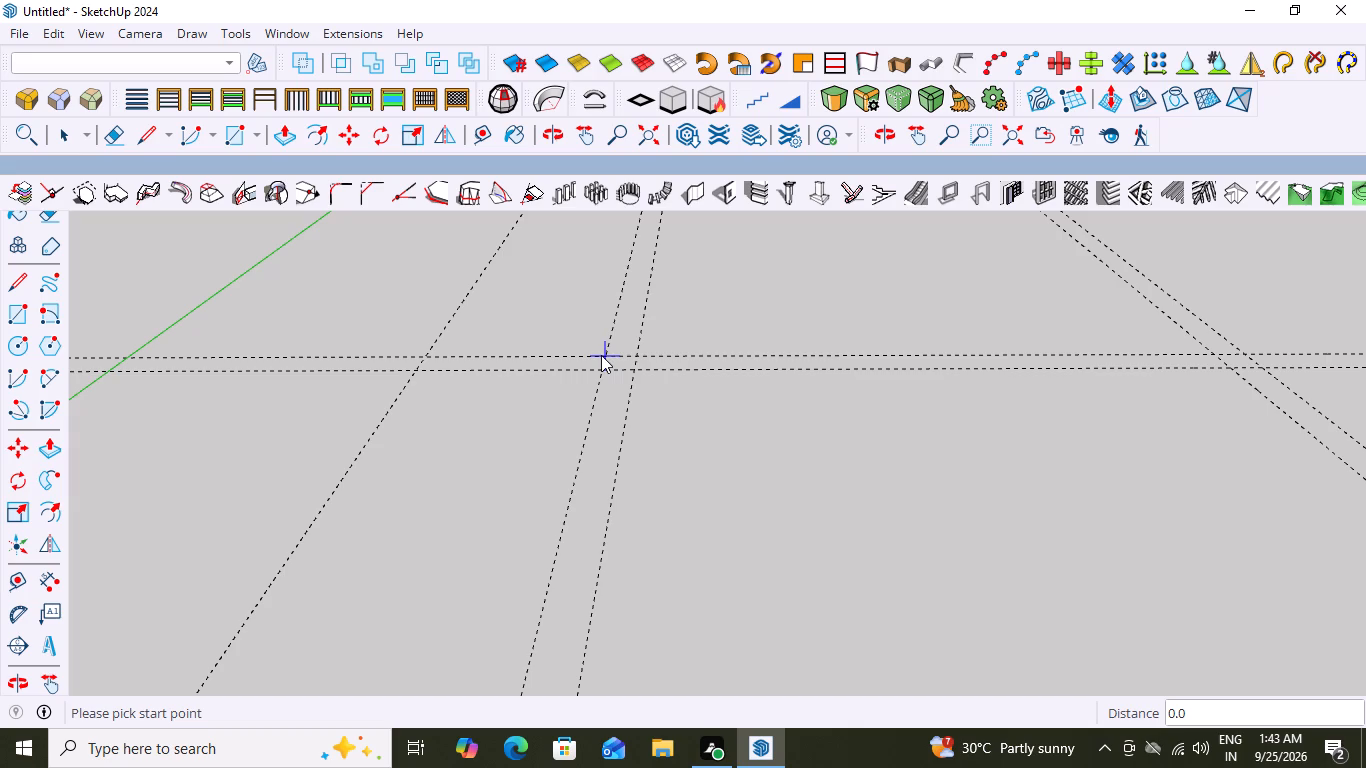
{"action": "left_click", "coordinate": [605, 355]}
{"action": "scroll", "coordinate": [674, 365], "scroll_direction": "down", "scroll_amount": 2}
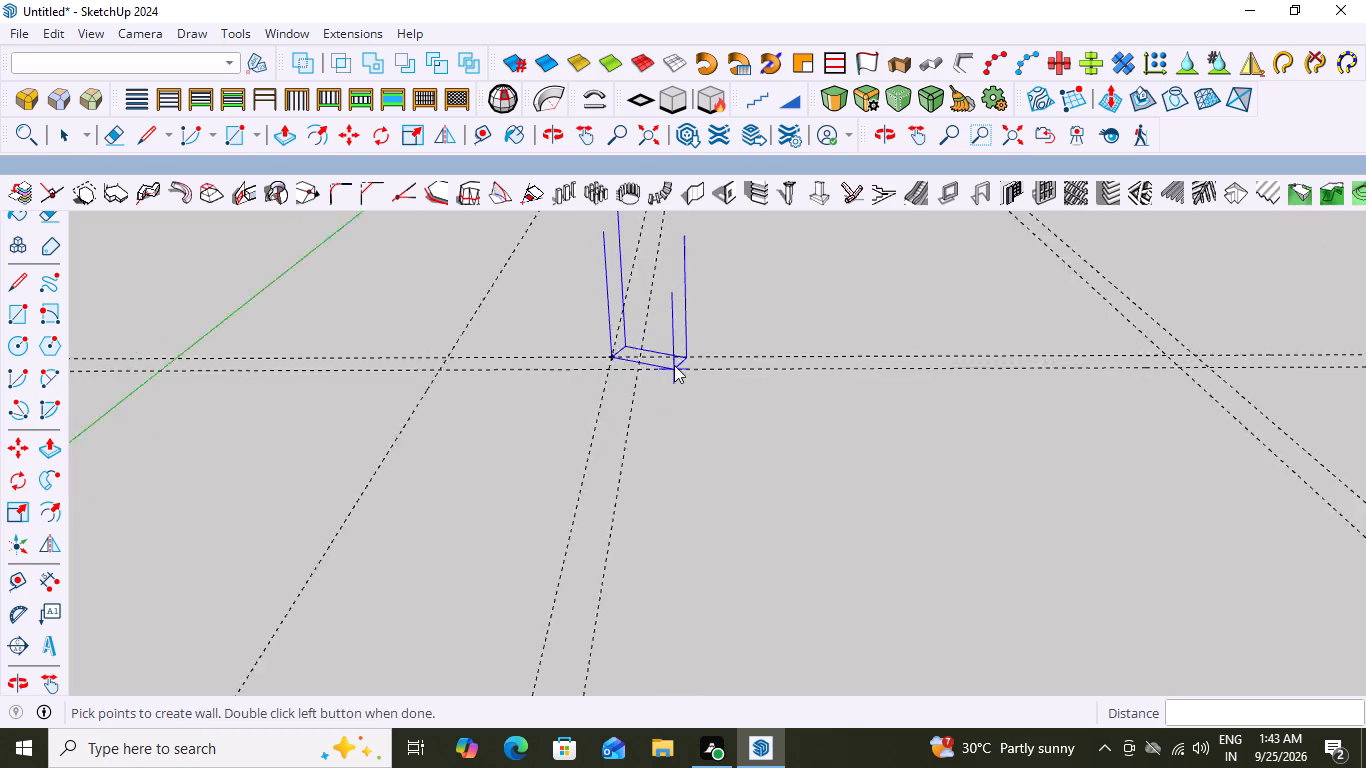
{"action": "scroll", "coordinate": [674, 365], "scroll_direction": "down", "scroll_amount": 20}
{"action": "scroll", "coordinate": [674, 365], "scroll_direction": "down", "scroll_amount": 8}
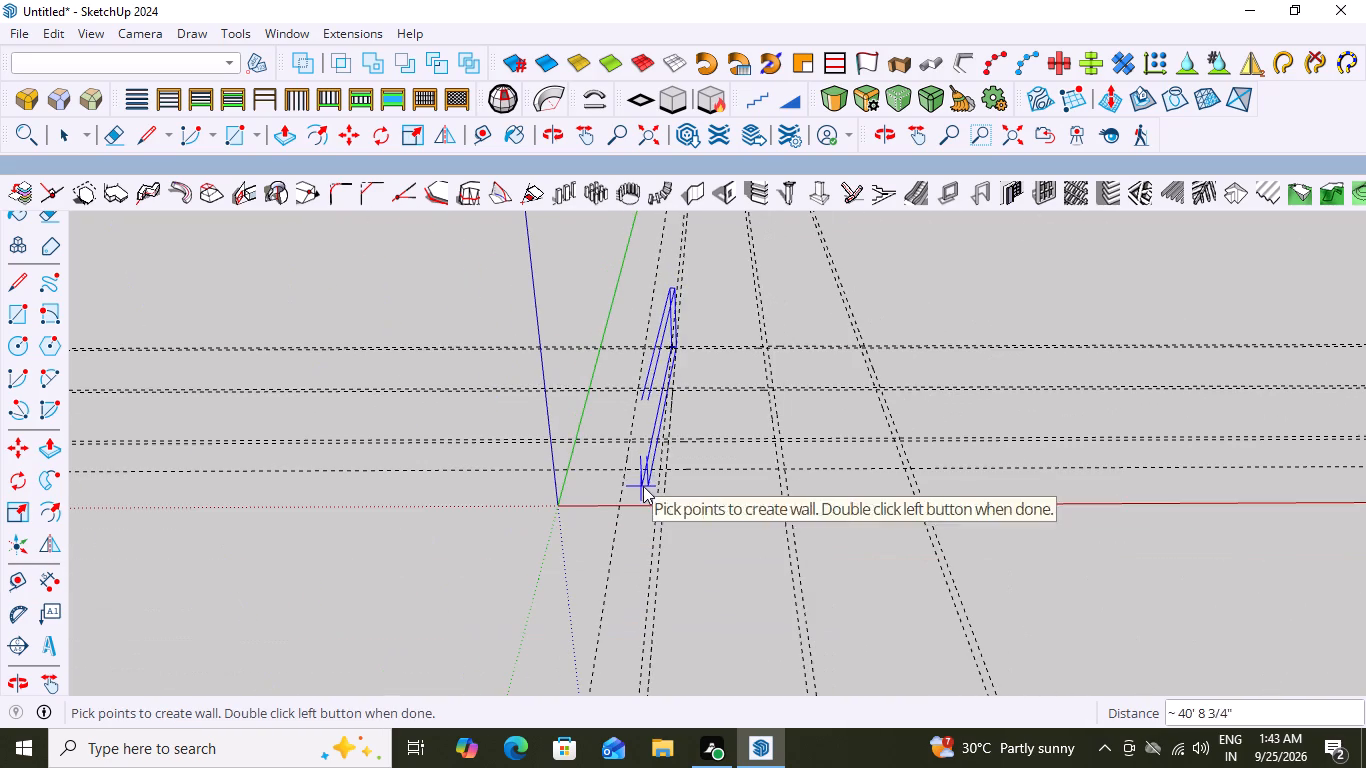
{"action": "scroll", "coordinate": [648, 446], "scroll_direction": "up", "scroll_amount": 20}
{"action": "scroll", "coordinate": [648, 446], "scroll_direction": "up", "scroll_amount": 3}
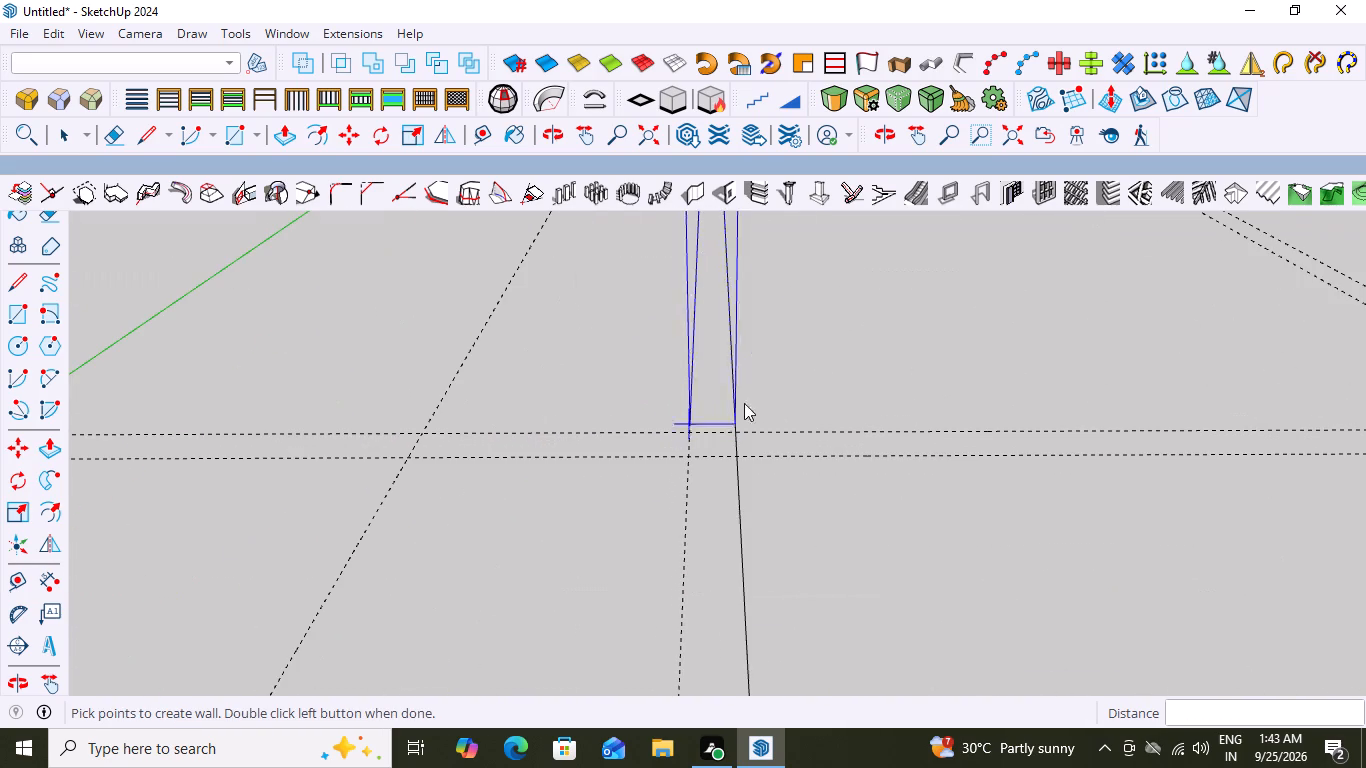
{"action": "left_click", "coordinate": [687, 455]}
Run the wall 15' 6" along the red axis to the far guide of the second green-parallel wall pair.
{"action": "scroll", "coordinate": [586, 461], "scroll_direction": "down", "scroll_amount": 8}
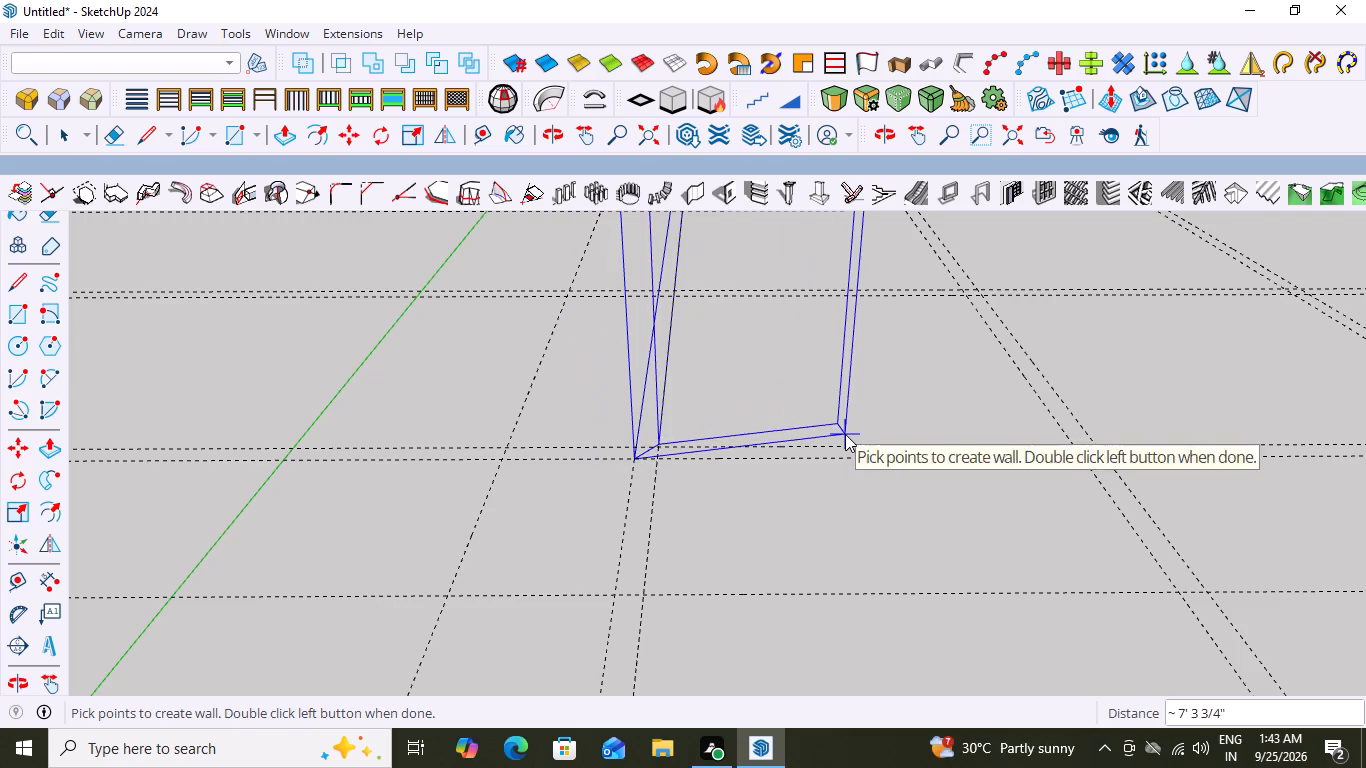
{"action": "scroll", "coordinate": [863, 433], "scroll_direction": "down", "scroll_amount": 13}
{"action": "scroll", "coordinate": [928, 491], "scroll_direction": "up", "scroll_amount": 11}
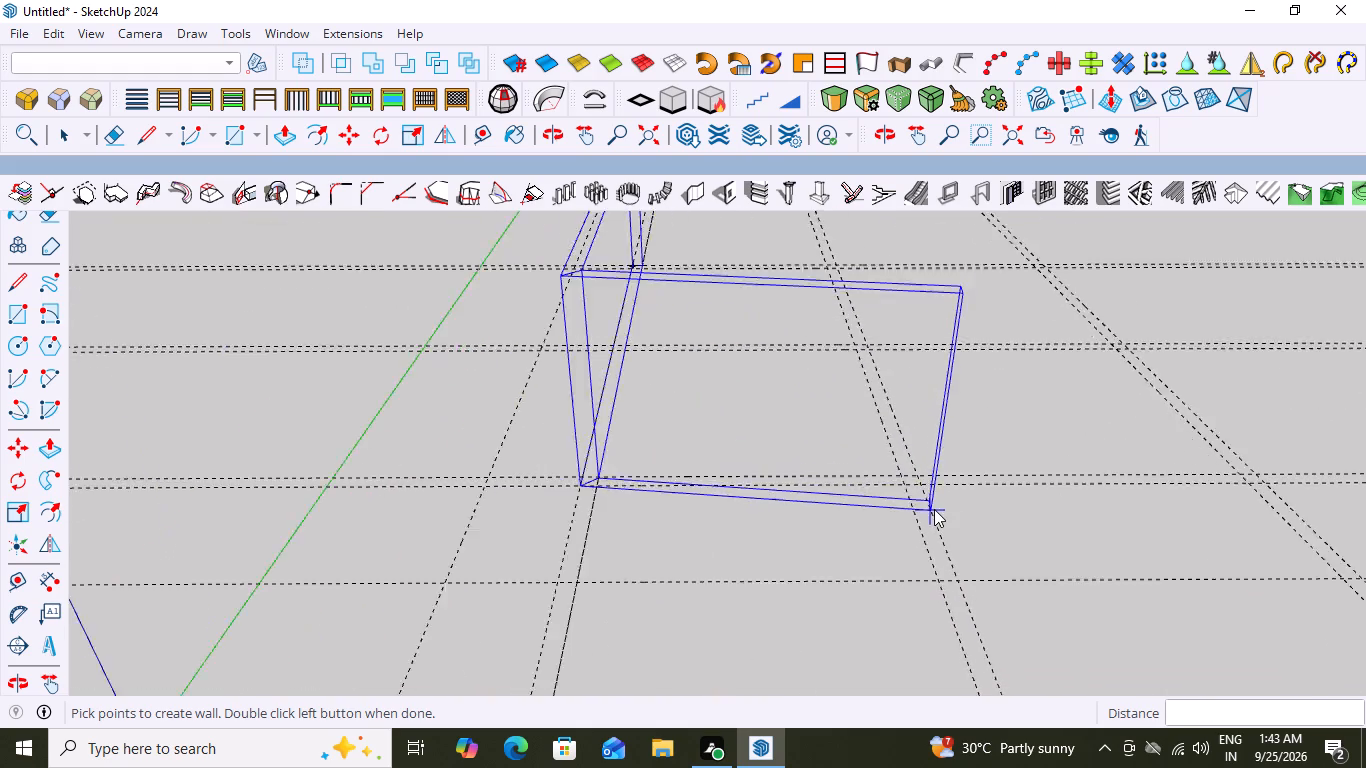
{"action": "scroll", "coordinate": [934, 509], "scroll_direction": "up", "scroll_amount": 12}
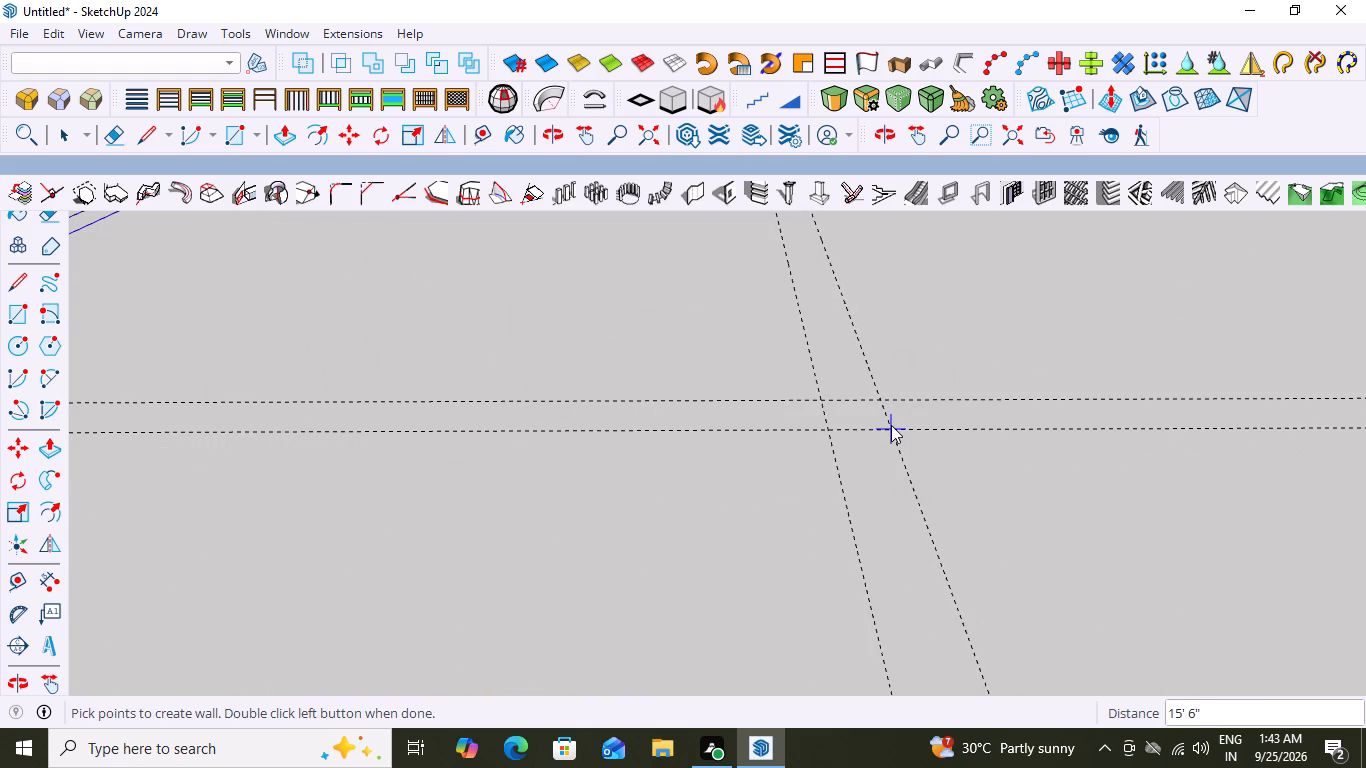
{"action": "left_click", "coordinate": [891, 428]}
Turn the wall away from the red axis and run it 14' 9" to the middle red-parallel pair's nearer guide.
{"action": "scroll", "coordinate": [795, 512], "scroll_direction": "down", "scroll_amount": 2}
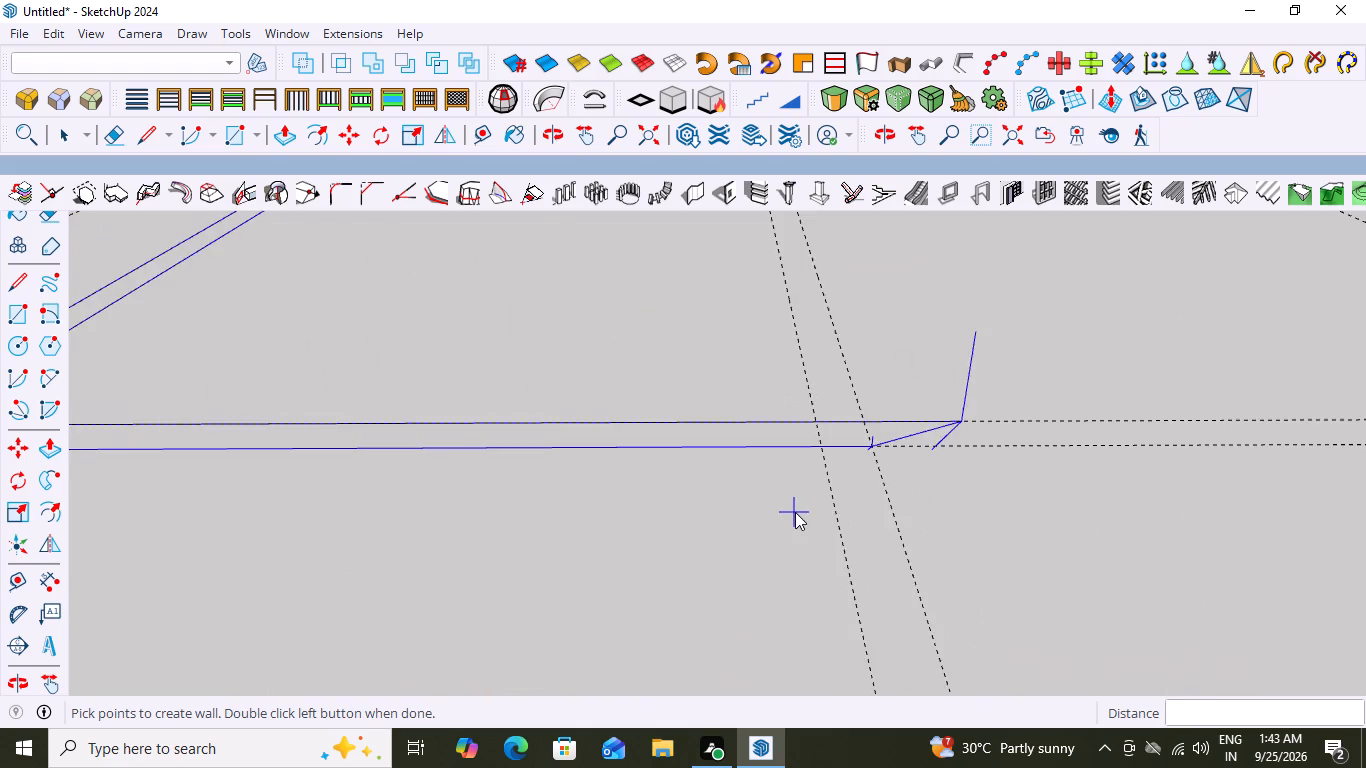
{"action": "scroll", "coordinate": [795, 512], "scroll_direction": "down", "scroll_amount": 16}
{"action": "scroll", "coordinate": [828, 391], "scroll_direction": "up", "scroll_amount": 11}
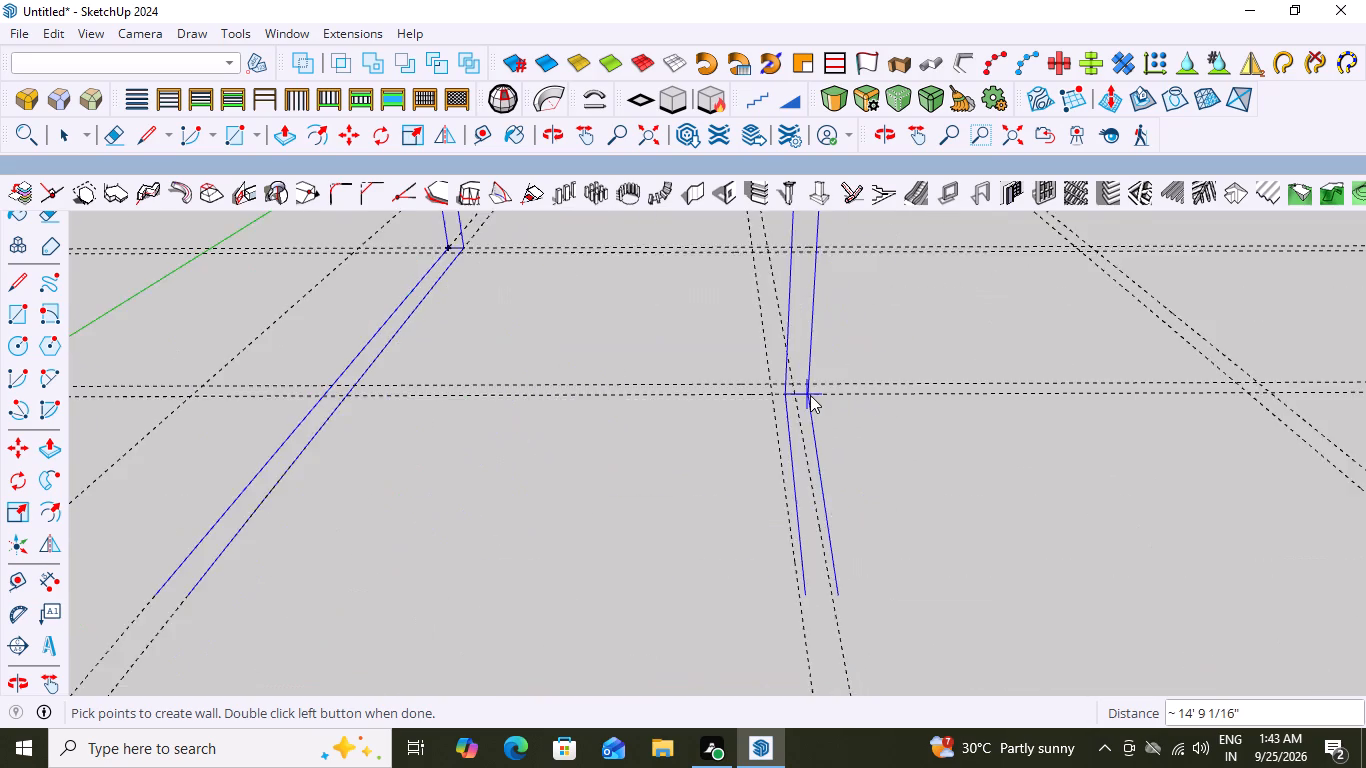
{"action": "scroll", "coordinate": [810, 395], "scroll_direction": "up", "scroll_amount": 12}
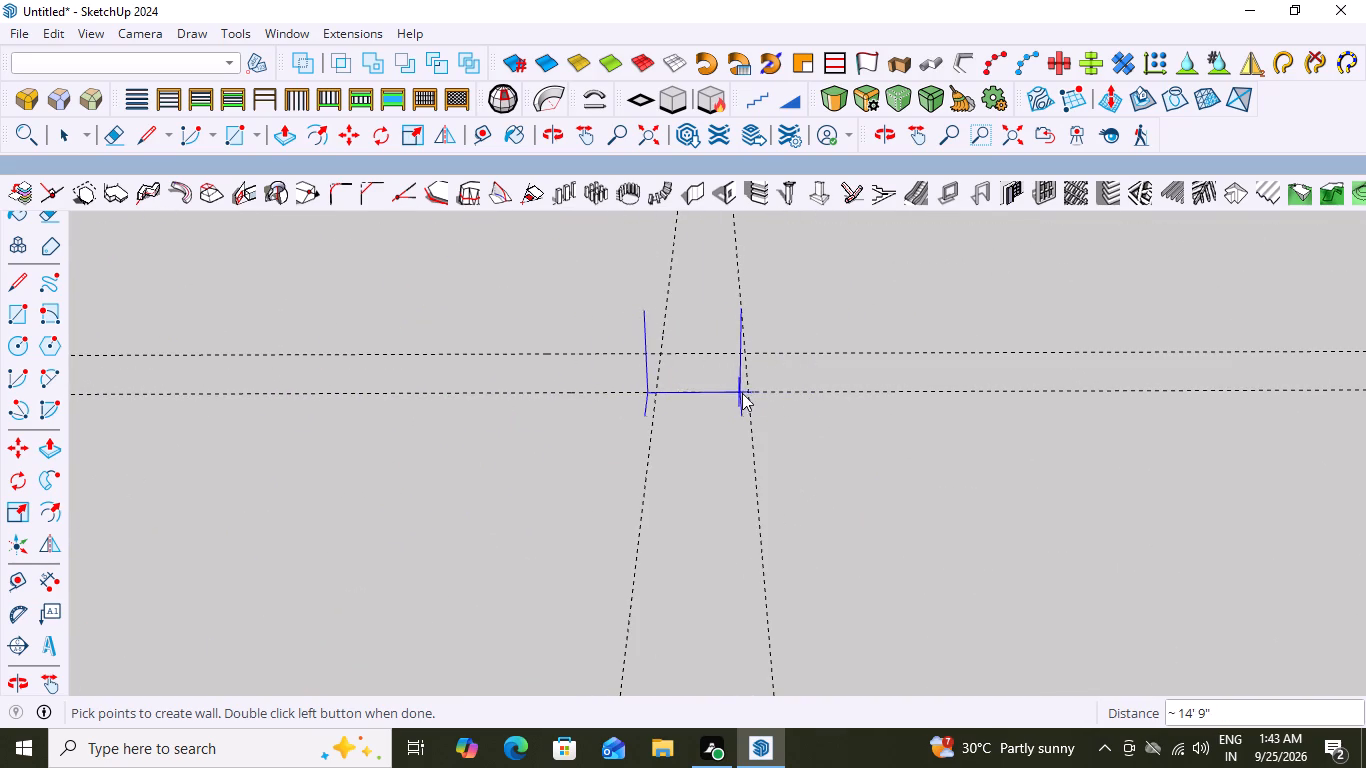
{"action": "left_click", "coordinate": [747, 392]}
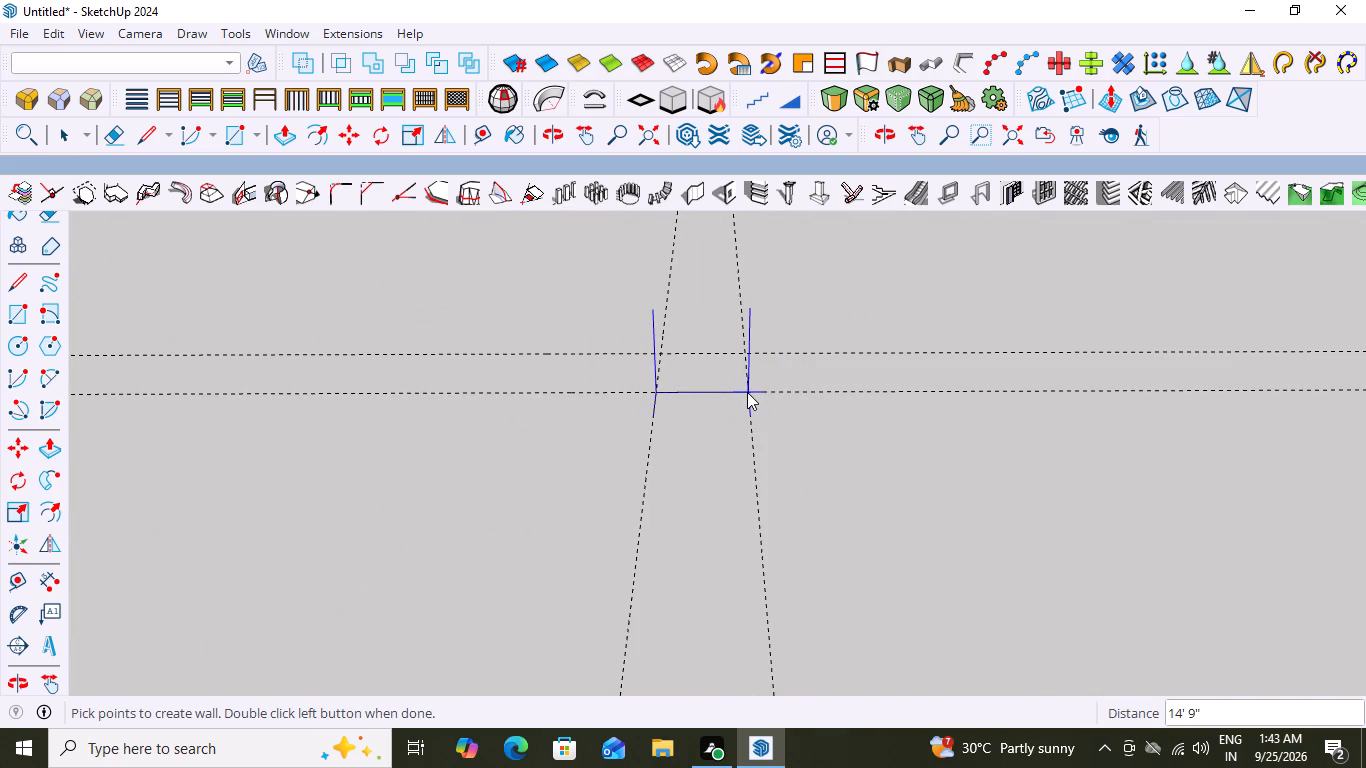
Run the wall 15' 9" along the middle red-parallel guide to the outermost green-parallel pair's far guide.
{"action": "scroll", "coordinate": [649, 453], "scroll_direction": "down", "scroll_amount": 20}
{"action": "scroll", "coordinate": [649, 453], "scroll_direction": "down", "scroll_amount": 6}
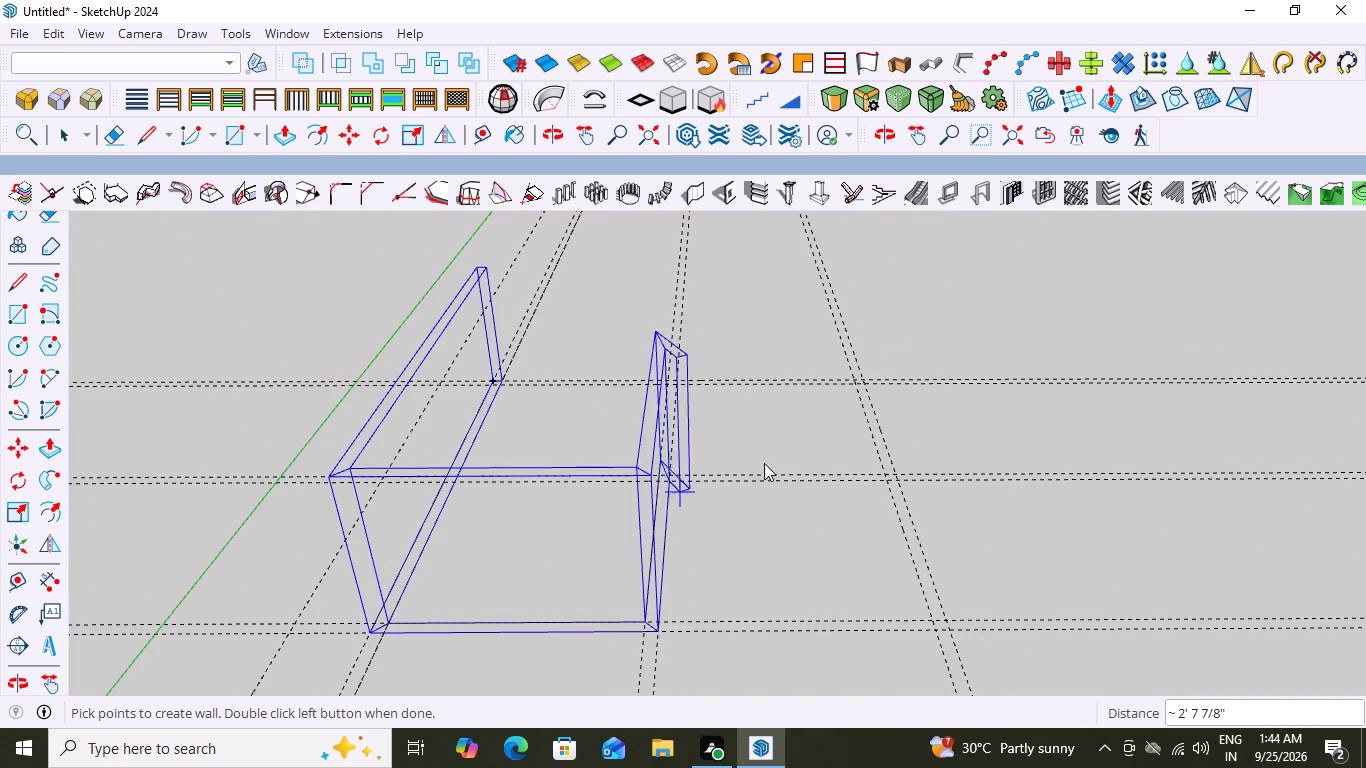
{"action": "scroll", "coordinate": [1070, 471], "scroll_direction": "up", "scroll_amount": 3}
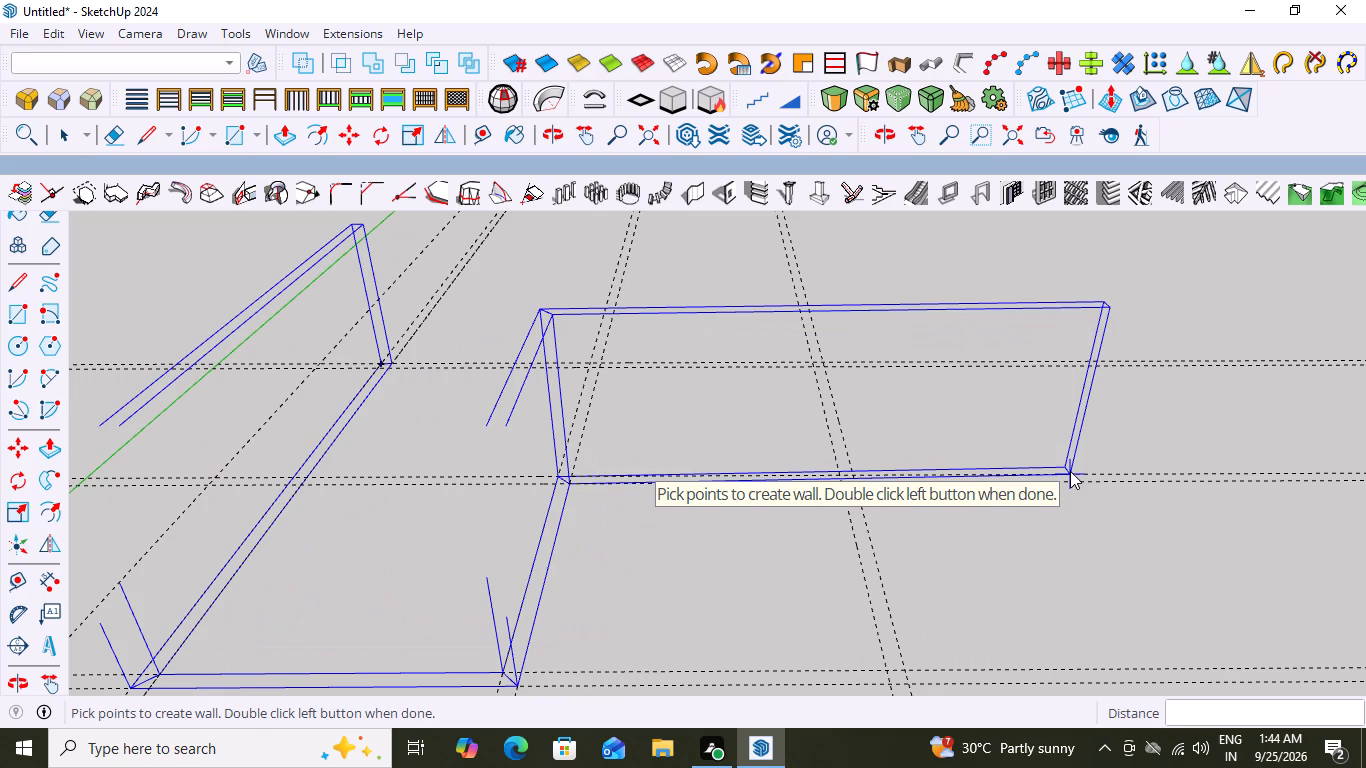
{"action": "scroll", "coordinate": [1068, 455], "scroll_direction": "down", "scroll_amount": 9}
{"action": "scroll", "coordinate": [998, 449], "scroll_direction": "up", "scroll_amount": 2}
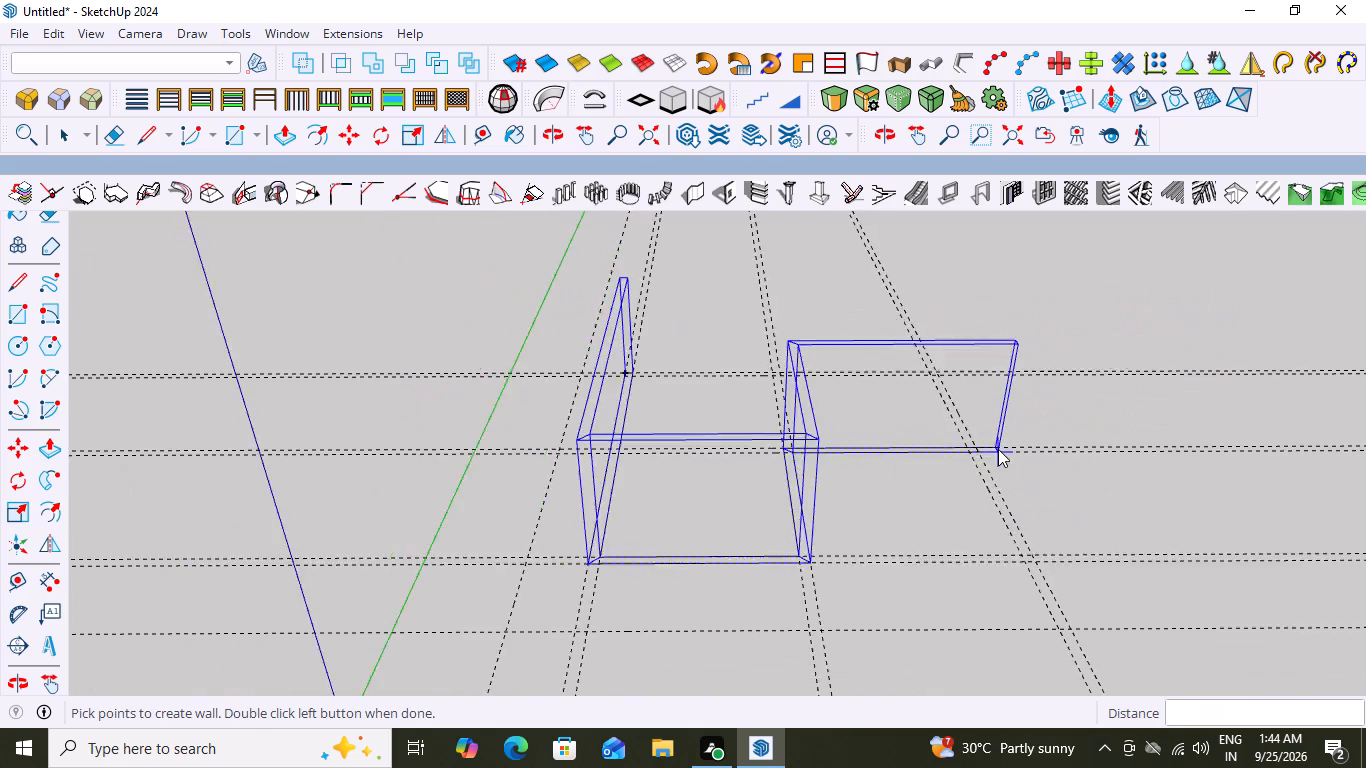
{"action": "scroll", "coordinate": [998, 449], "scroll_direction": "up", "scroll_amount": 13}
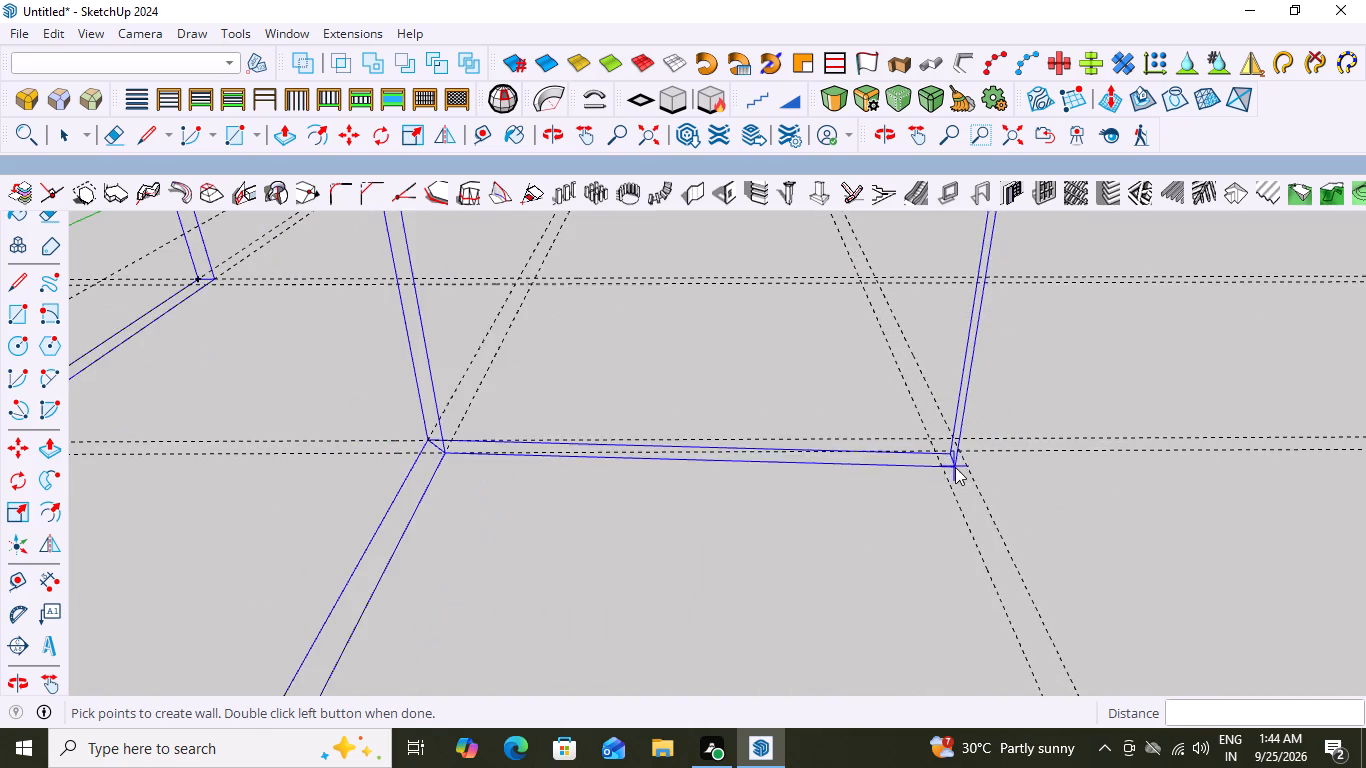
{"action": "scroll", "coordinate": [1020, 431], "scroll_direction": "down", "scroll_amount": 12}
{"action": "scroll", "coordinate": [994, 435], "scroll_direction": "up", "scroll_amount": 10}
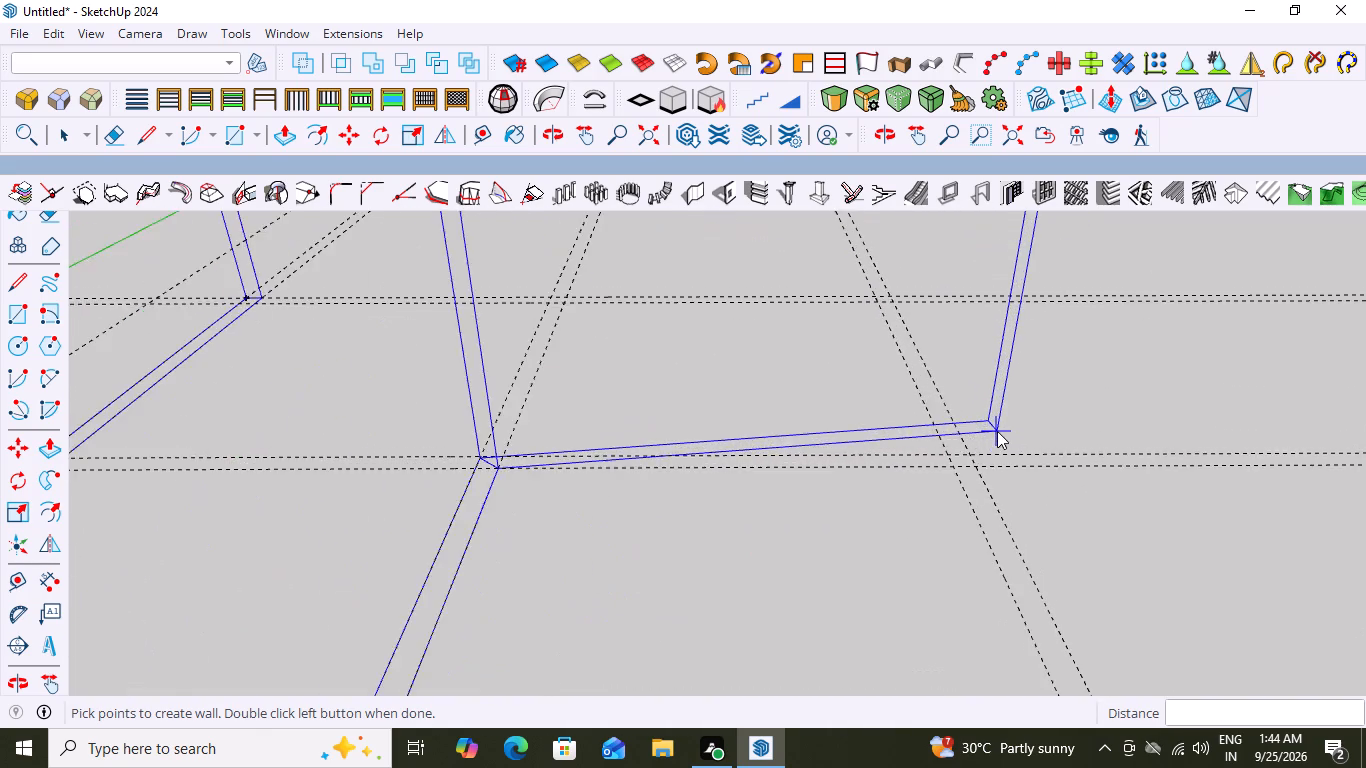
{"action": "scroll", "coordinate": [997, 431], "scroll_direction": "up", "scroll_amount": 2}
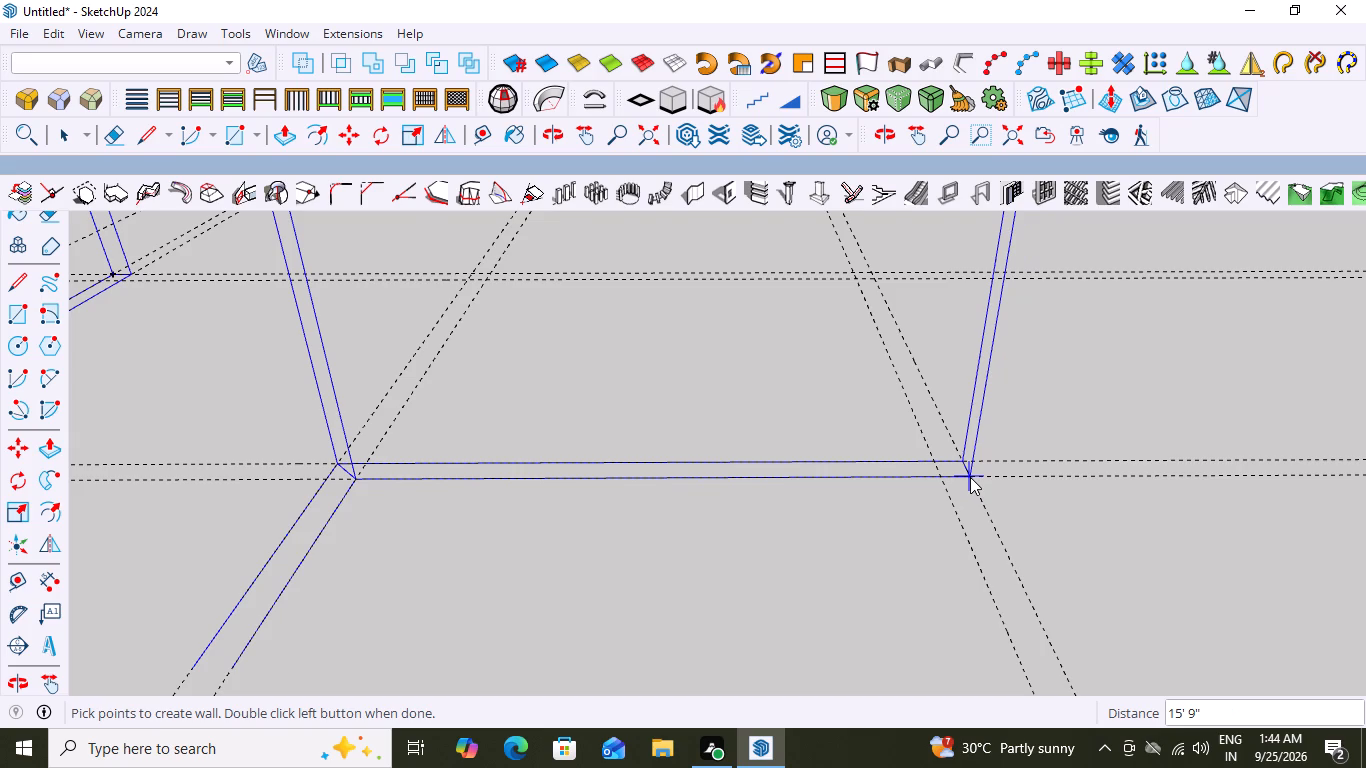
{"action": "scroll", "coordinate": [970, 477], "scroll_direction": "up", "scroll_amount": 6}
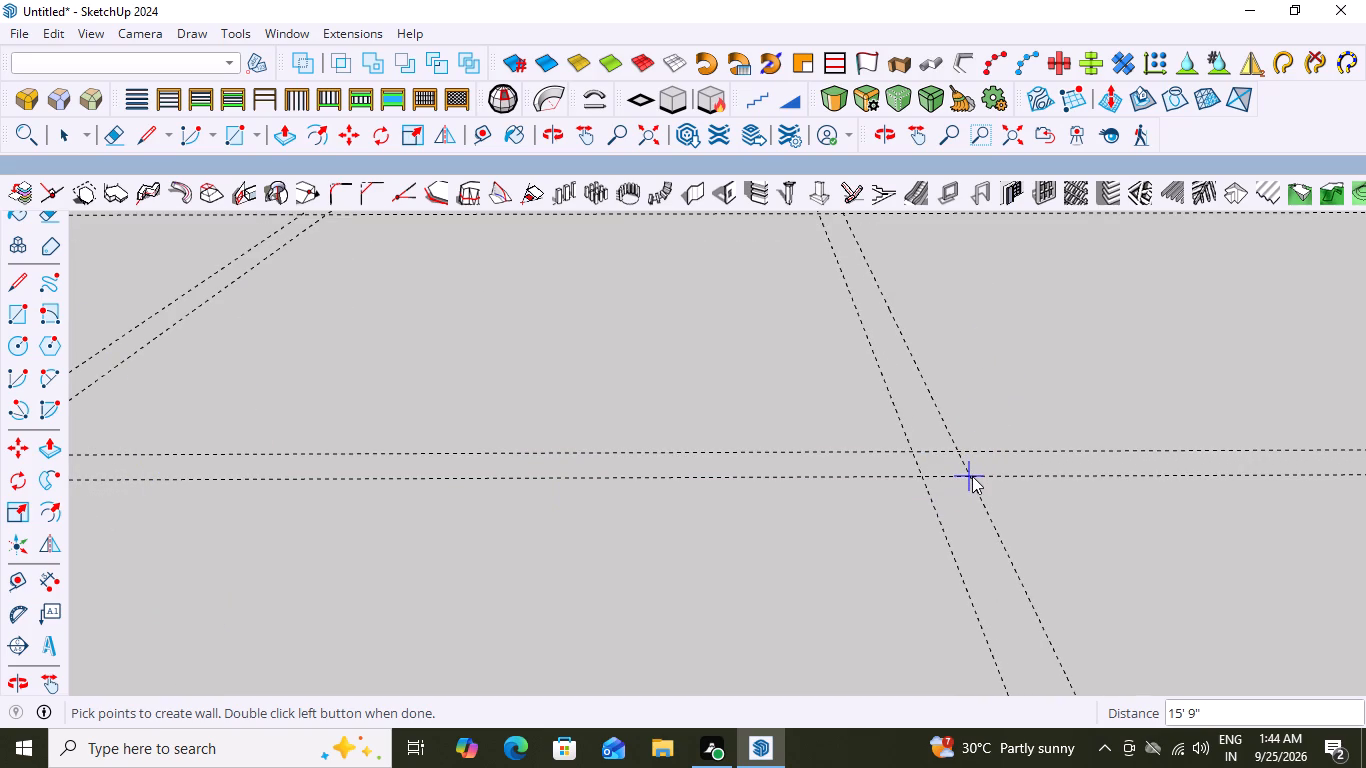
{"action": "left_click", "coordinate": [969, 475]}
Run the wall along the outermost green-parallel guide to its intersection with the farthest red-parallel guide.
{"action": "scroll", "coordinate": [952, 497], "scroll_direction": "down", "scroll_amount": 19}
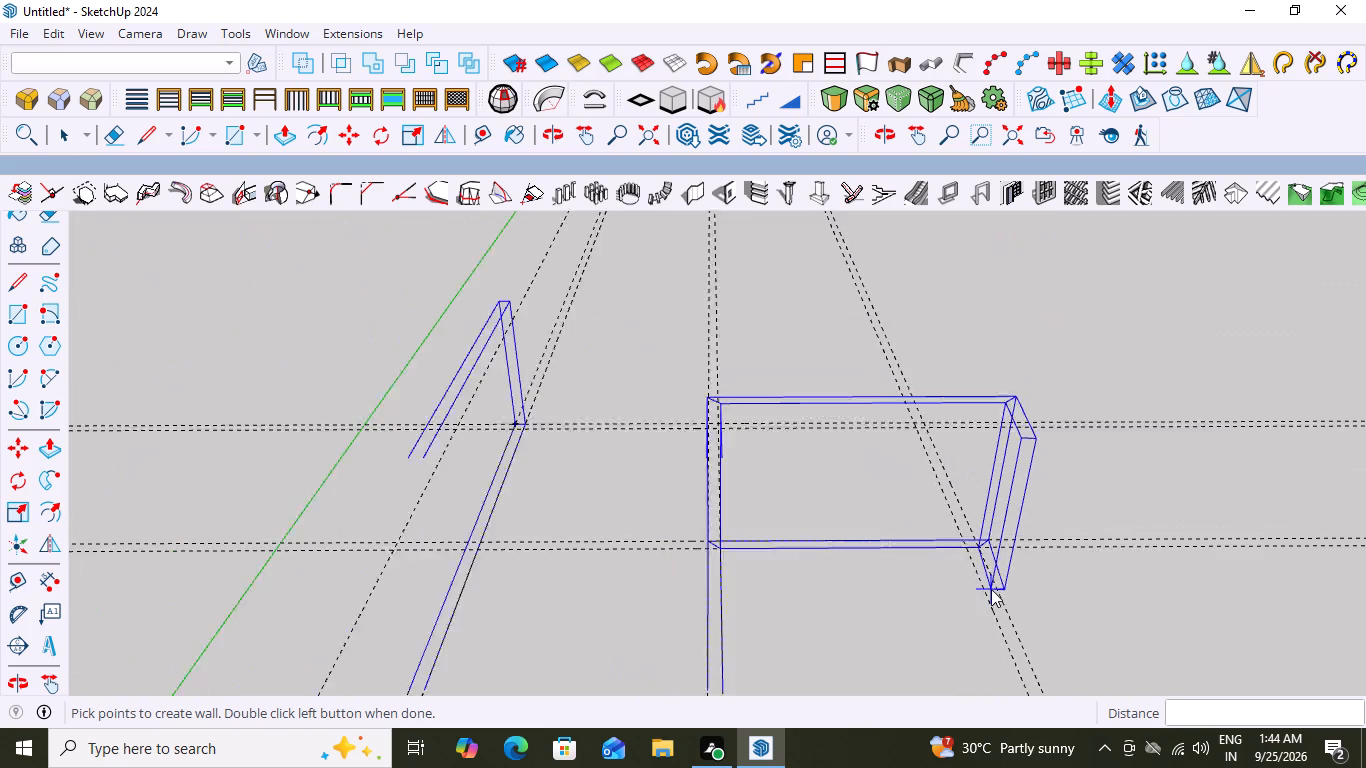
{"action": "scroll", "coordinate": [991, 589], "scroll_direction": "down", "scroll_amount": 1}
{"action": "scroll", "coordinate": [931, 425], "scroll_direction": "up", "scroll_amount": 14}
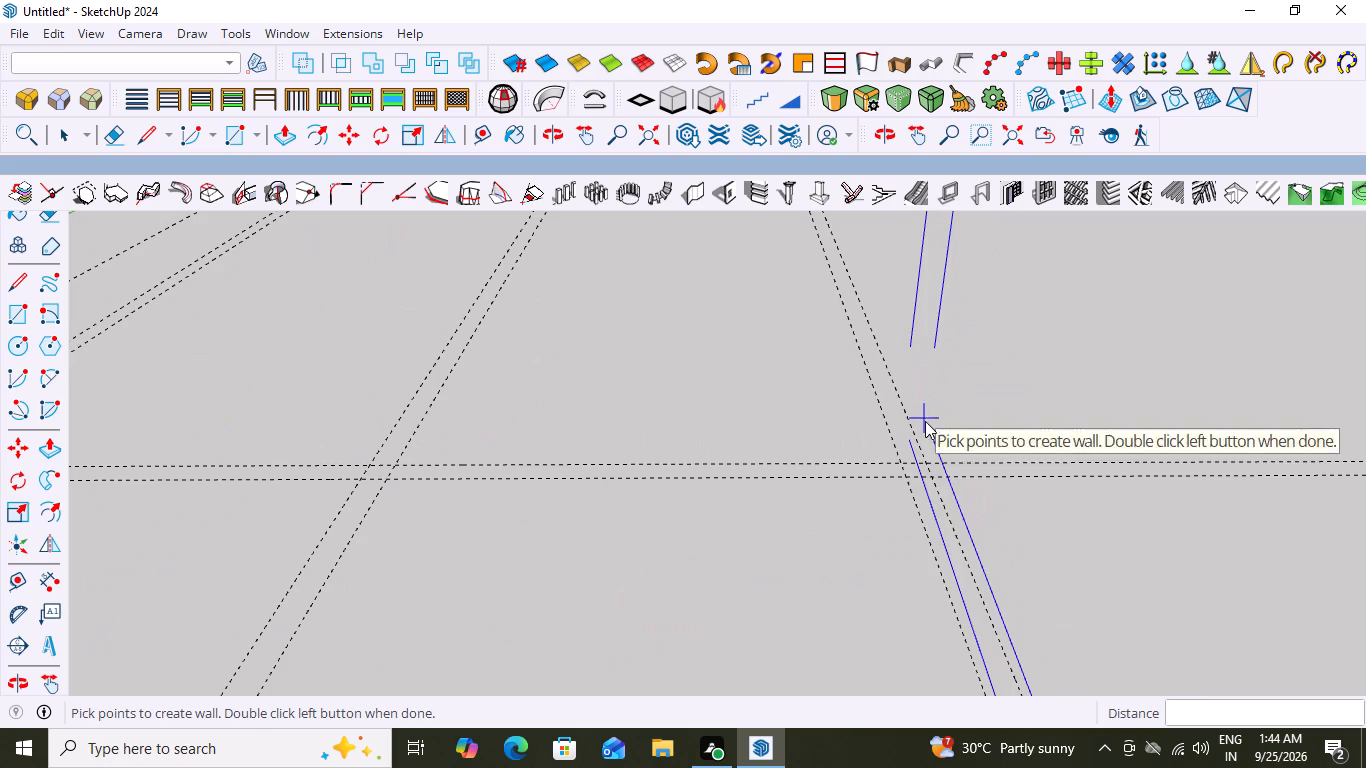
{"action": "left_click_drag", "start_coordinate": [927, 461], "coordinate": [908, 461]}
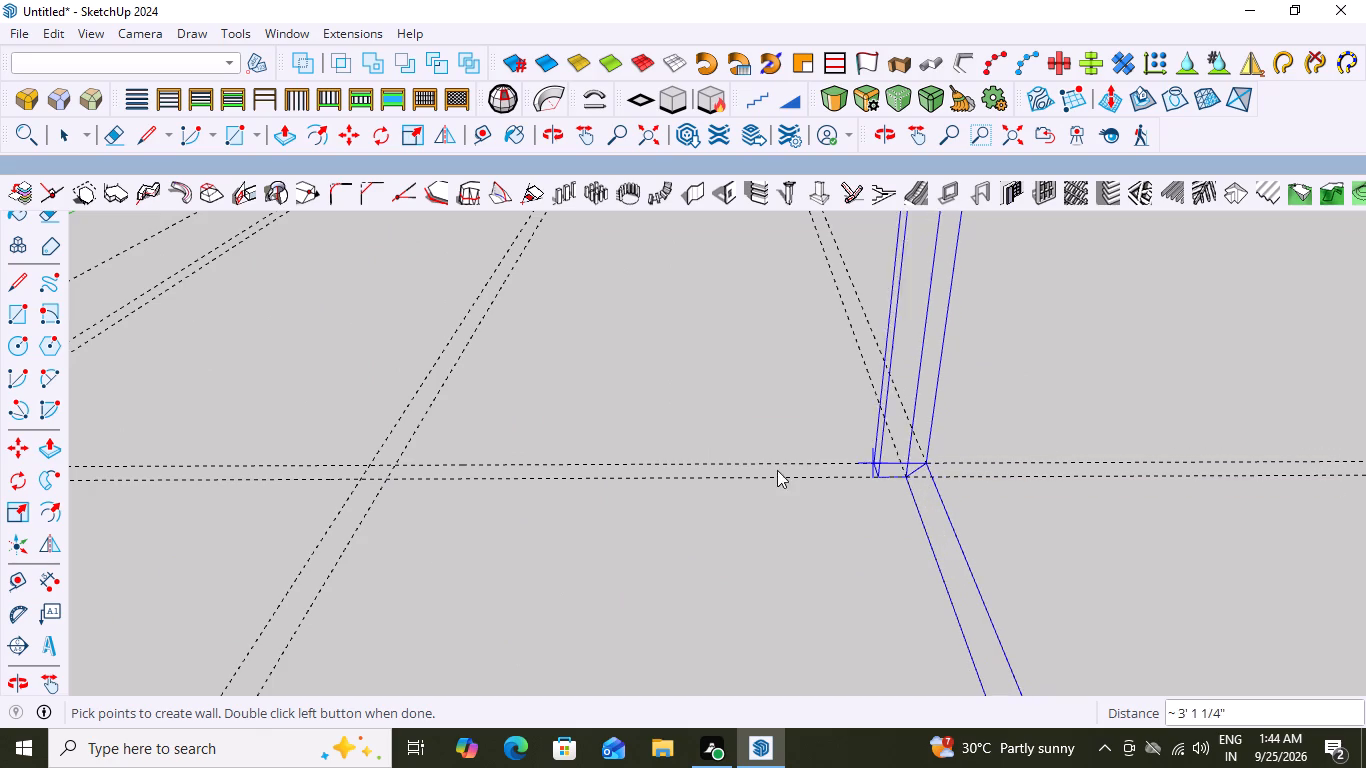
Run the last wall segment 31' 3" back to the starting corner, finish the L-shaped wall loop and exit its group.
{"action": "scroll", "coordinate": [761, 464], "scroll_direction": "down", "scroll_amount": 20}
{"action": "scroll", "coordinate": [645, 466], "scroll_direction": "up", "scroll_amount": 5}
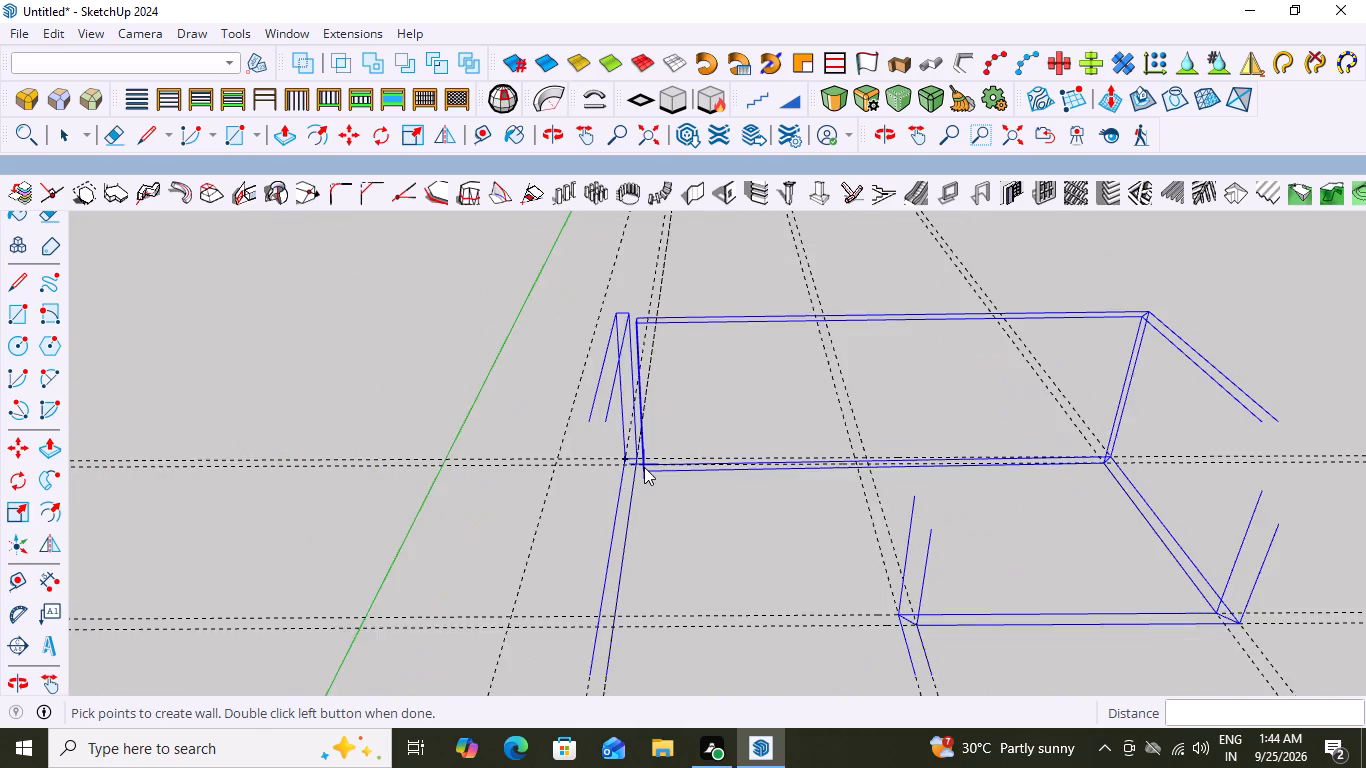
{"action": "scroll", "coordinate": [644, 467], "scroll_direction": "up", "scroll_amount": 10}
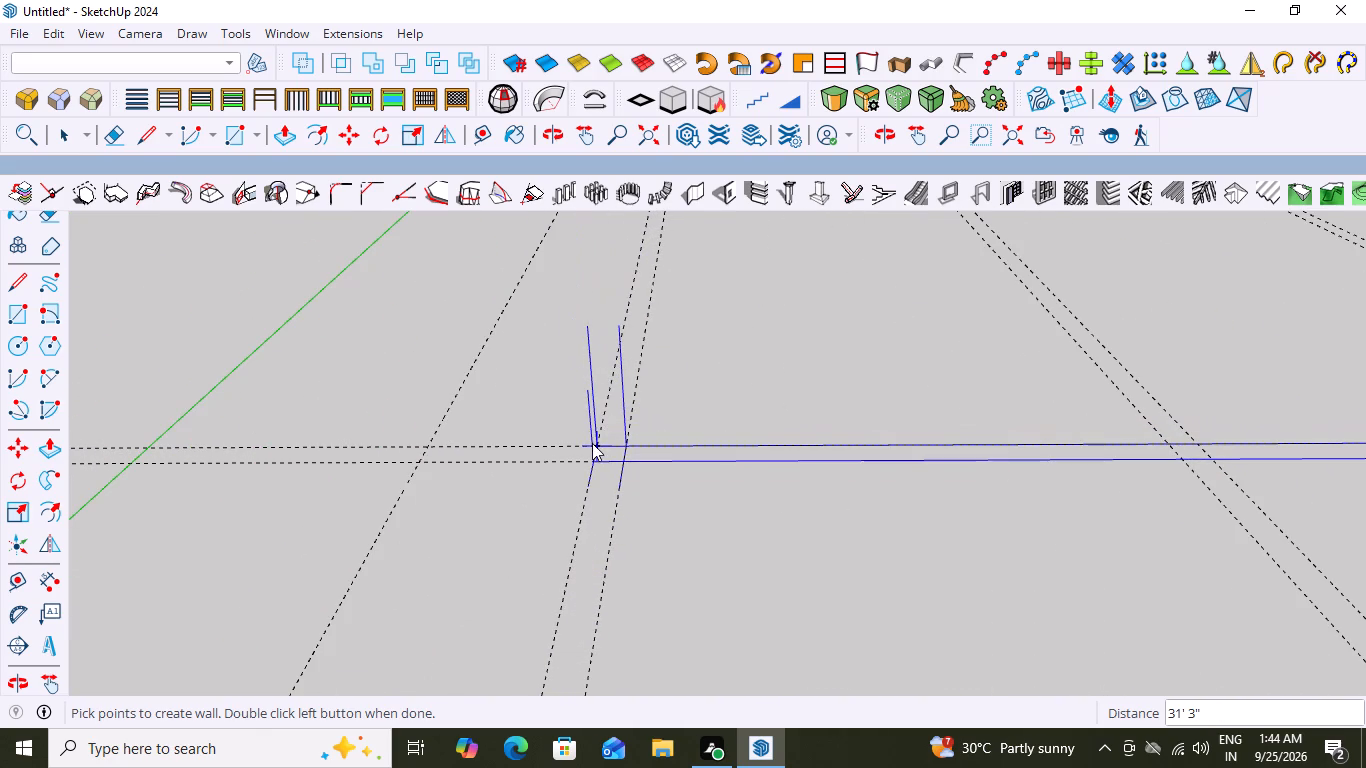
{"action": "double_click", "coordinate": [598, 443]}
{"action": "scroll", "coordinate": [714, 342], "scroll_direction": "down", "scroll_amount": 3}
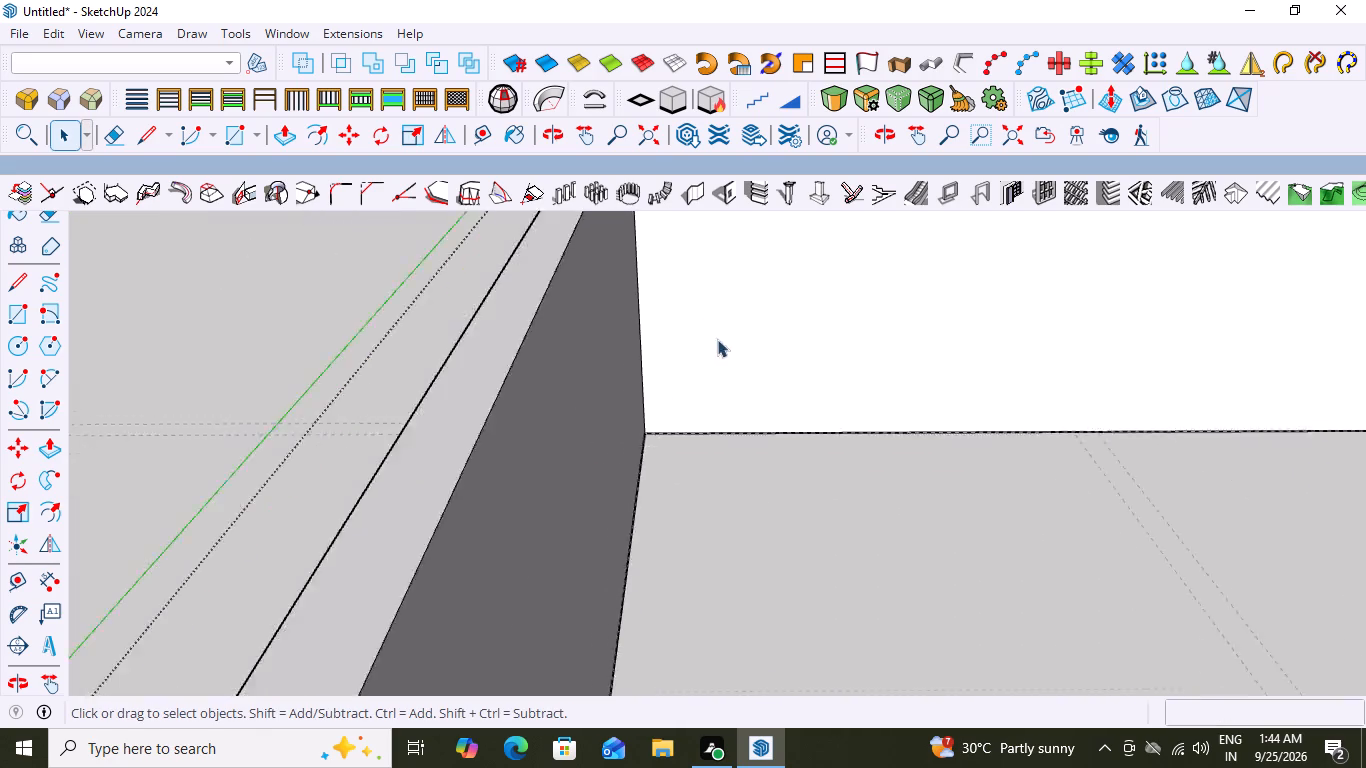
{"action": "scroll", "coordinate": [717, 339], "scroll_direction": "down", "scroll_amount": 17}
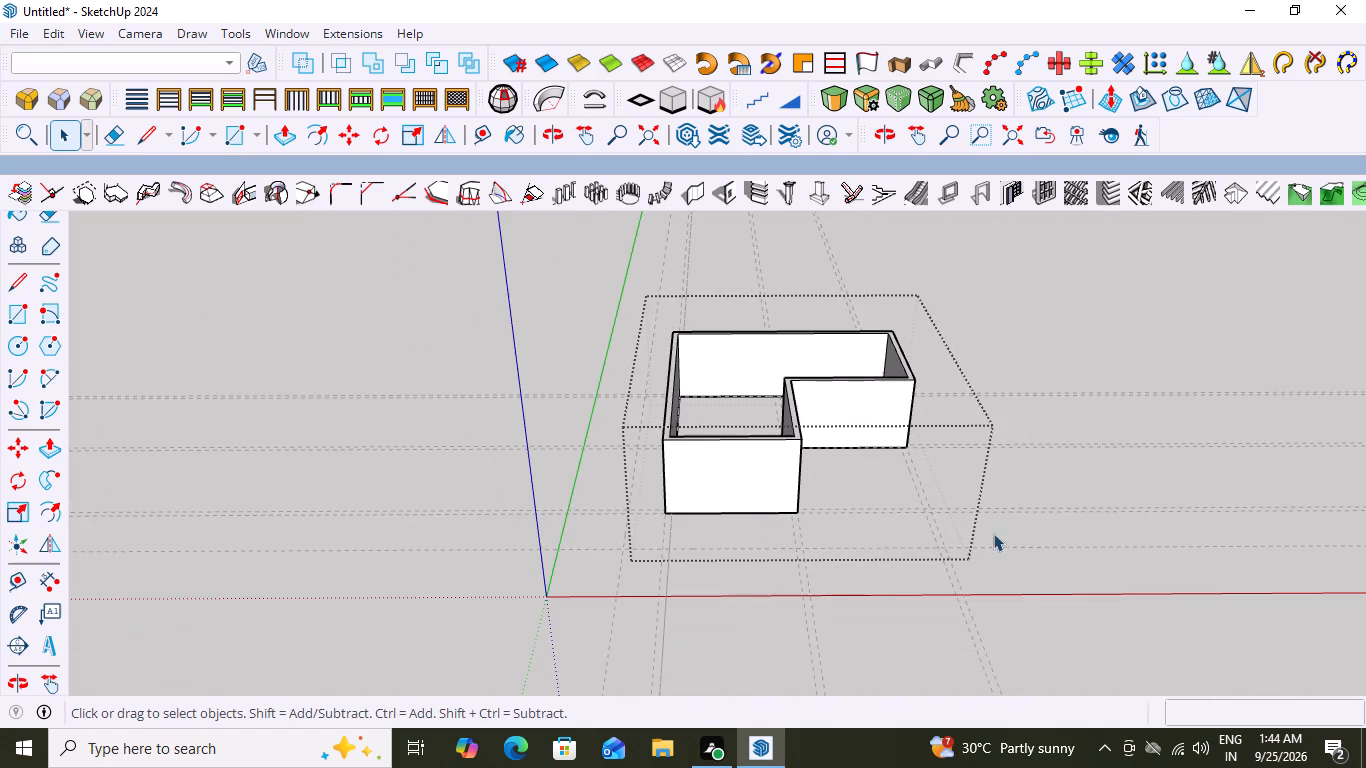
{"action": "key", "text": "space"}
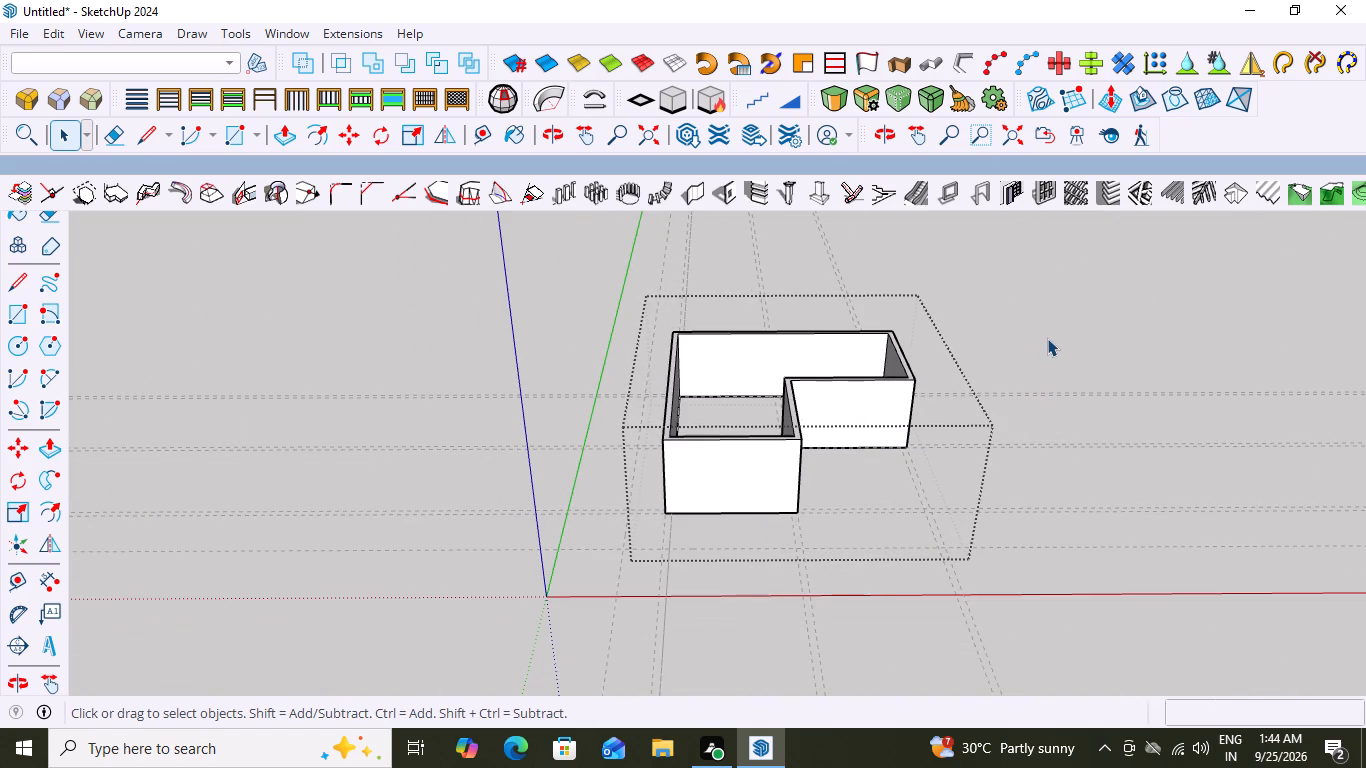
{"action": "left_click", "coordinate": [1045, 331]}
Delete all construction guides from the model.
{"action": "scroll", "coordinate": [754, 423], "scroll_direction": "up", "scroll_amount": 3}
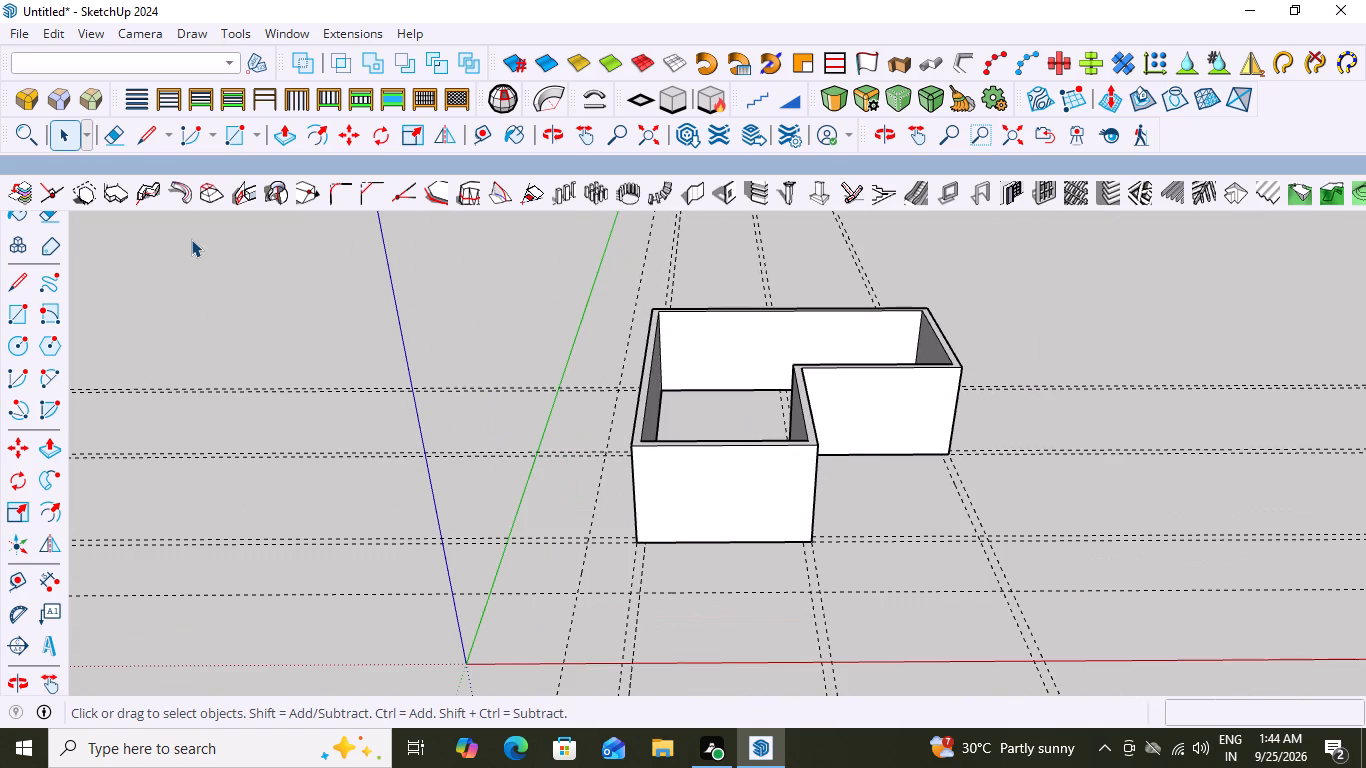
{"action": "left_click", "coordinate": [52, 30]}
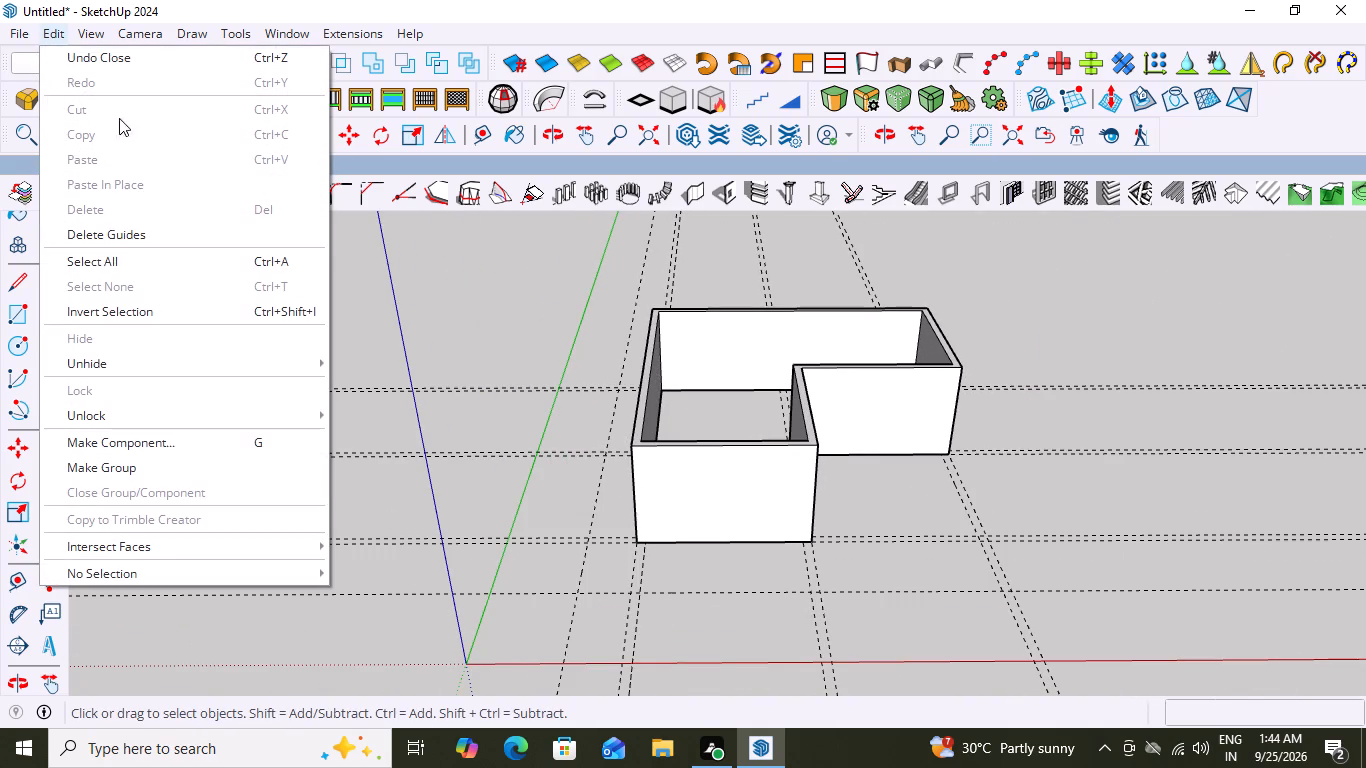
{"action": "left_click", "coordinate": [114, 232]}
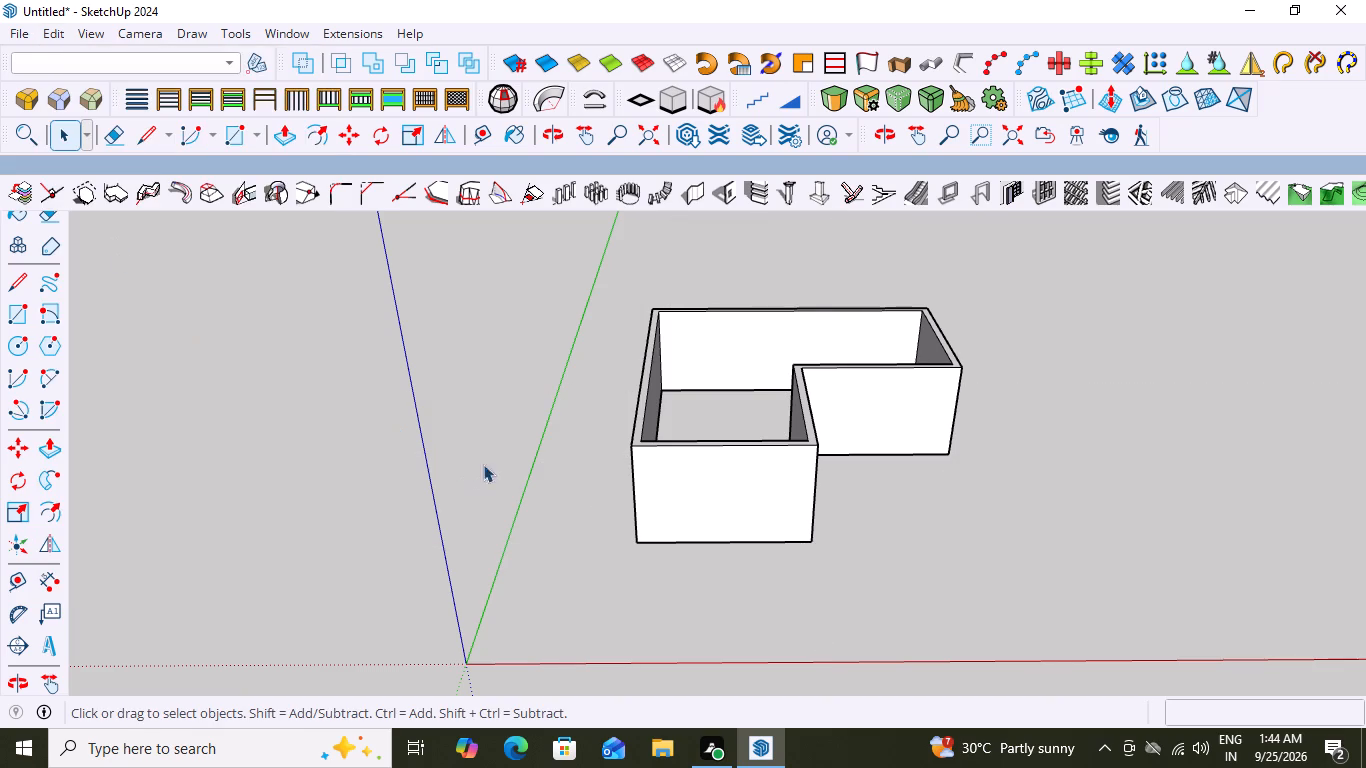
Open the wall group for editing and draw a square of about 5' 2" on the recessed wall's outer face.
{"action": "scroll", "coordinate": [480, 485], "scroll_direction": "down", "scroll_amount": 8}
{"action": "scroll", "coordinate": [632, 552], "scroll_direction": "up", "scroll_amount": 7}
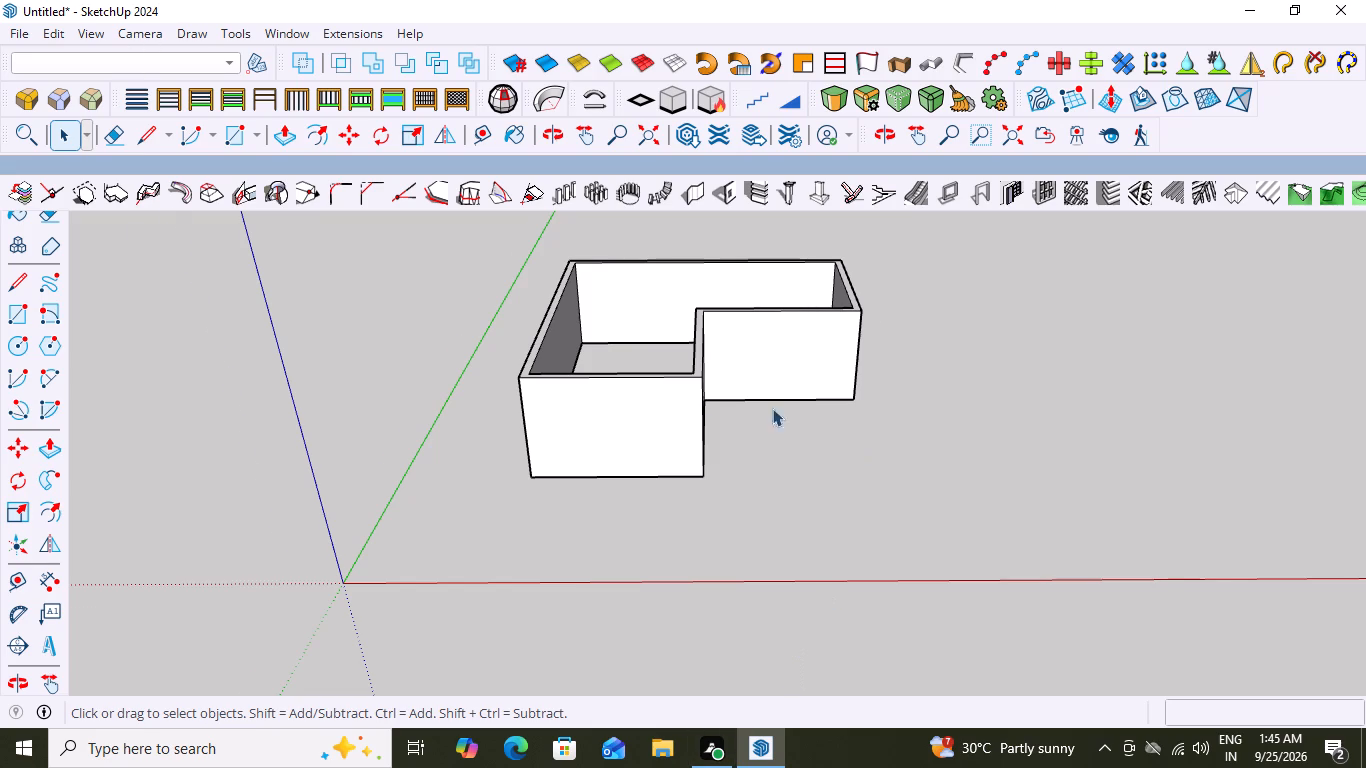
{"action": "scroll", "coordinate": [695, 398], "scroll_direction": "up", "scroll_amount": 4}
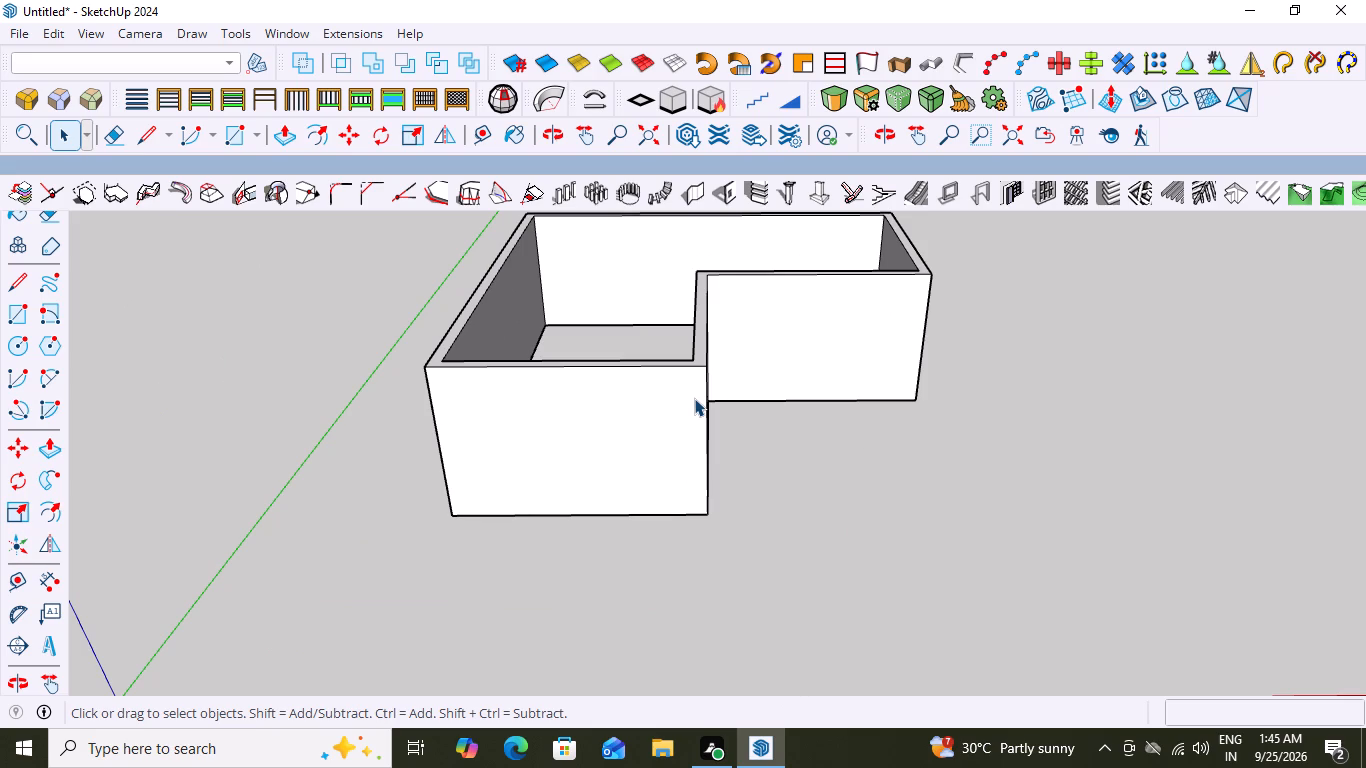
{"action": "scroll", "coordinate": [629, 334], "scroll_direction": "down", "scroll_amount": 8}
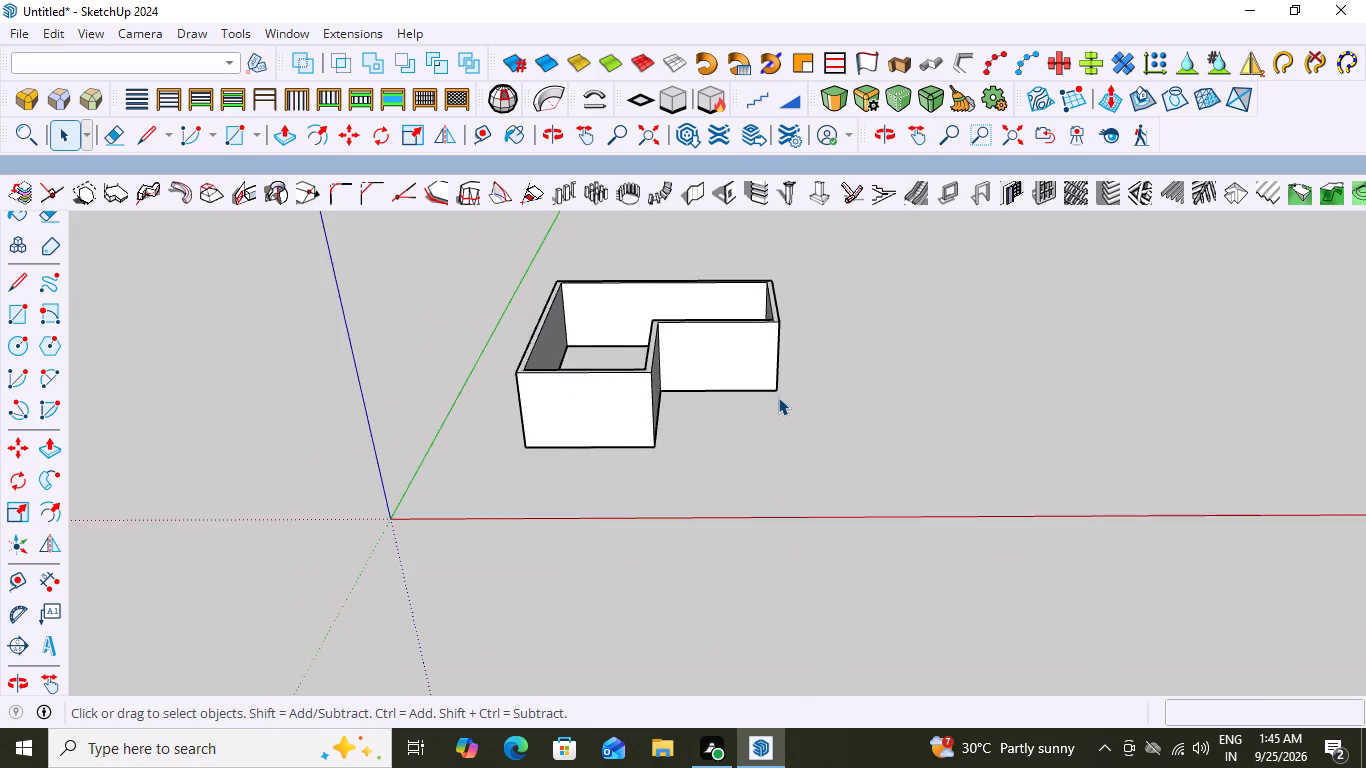
{"action": "scroll", "coordinate": [778, 397], "scroll_direction": "up", "scroll_amount": 3}
{"action": "scroll", "coordinate": [655, 334], "scroll_direction": "up", "scroll_amount": 4}
{"action": "middle_click_drag", "start_coordinate": [680, 335], "coordinate": [711, 279]}
{"action": "scroll", "coordinate": [688, 297], "scroll_direction": "up", "scroll_amount": 4}
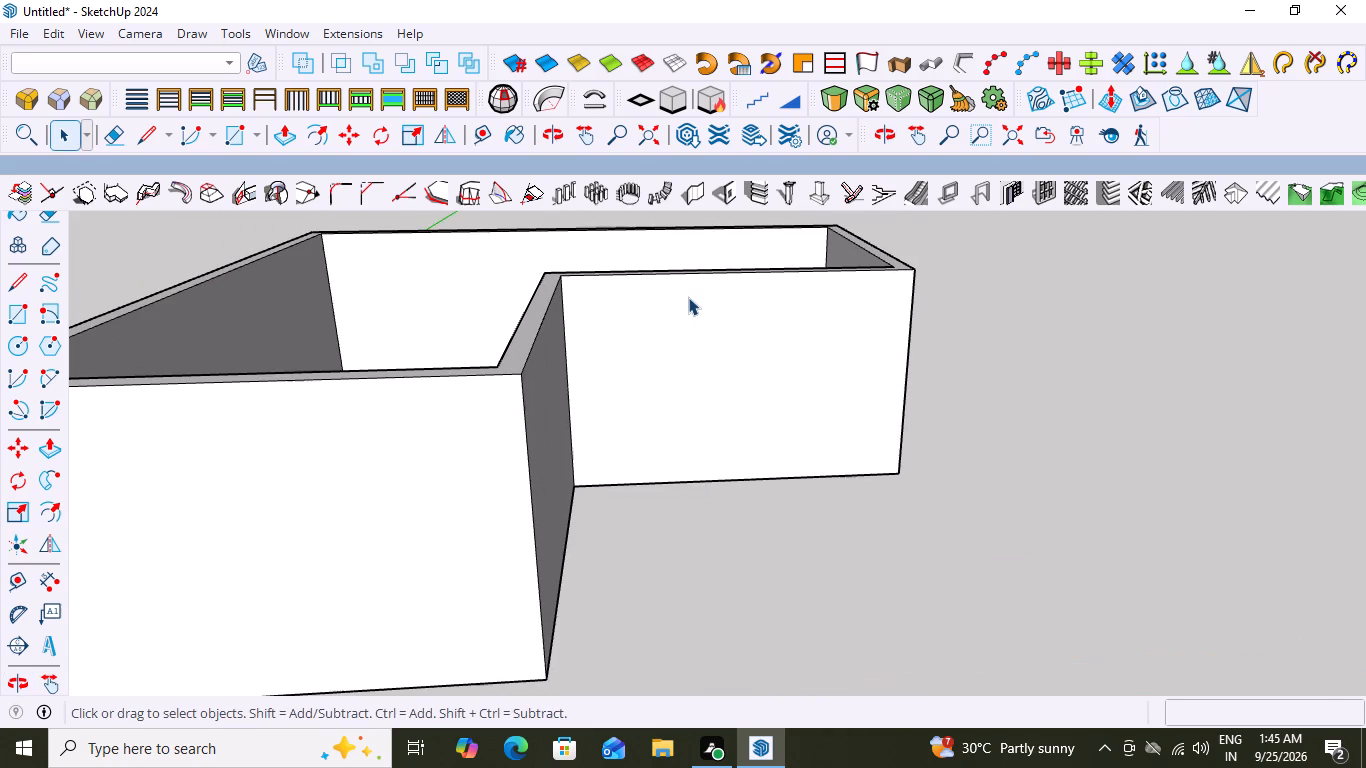
{"action": "double_click", "coordinate": [688, 312]}
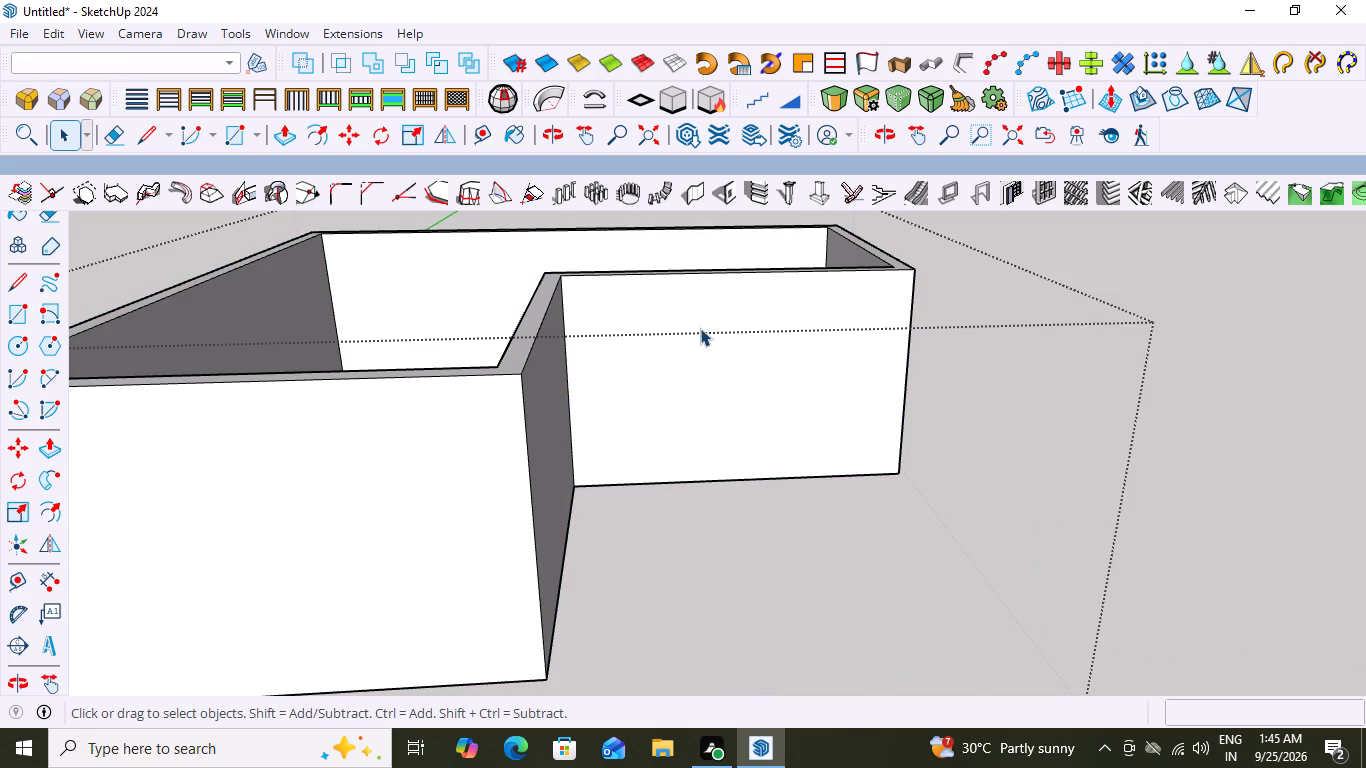
{"action": "key", "text": "r"}
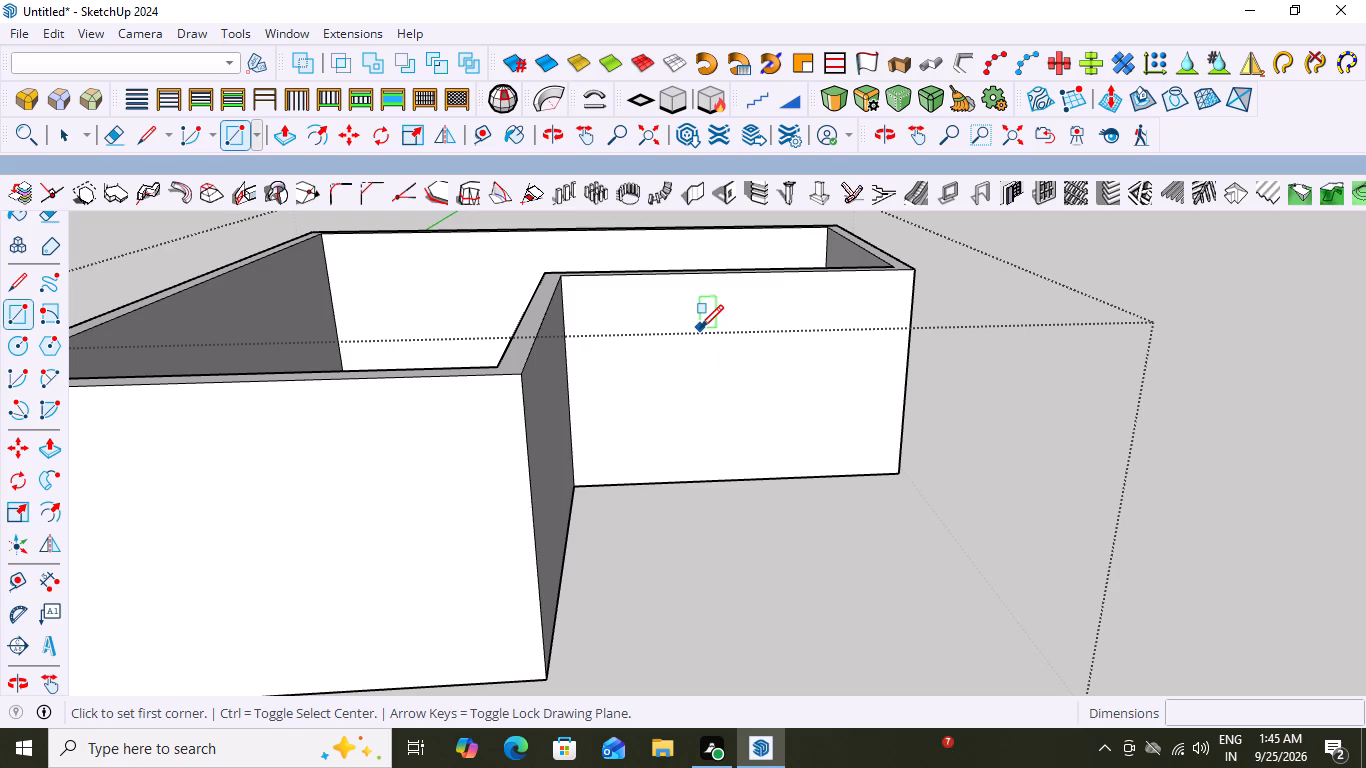
{"action": "scroll", "coordinate": [759, 355], "scroll_direction": "up", "scroll_amount": 3}
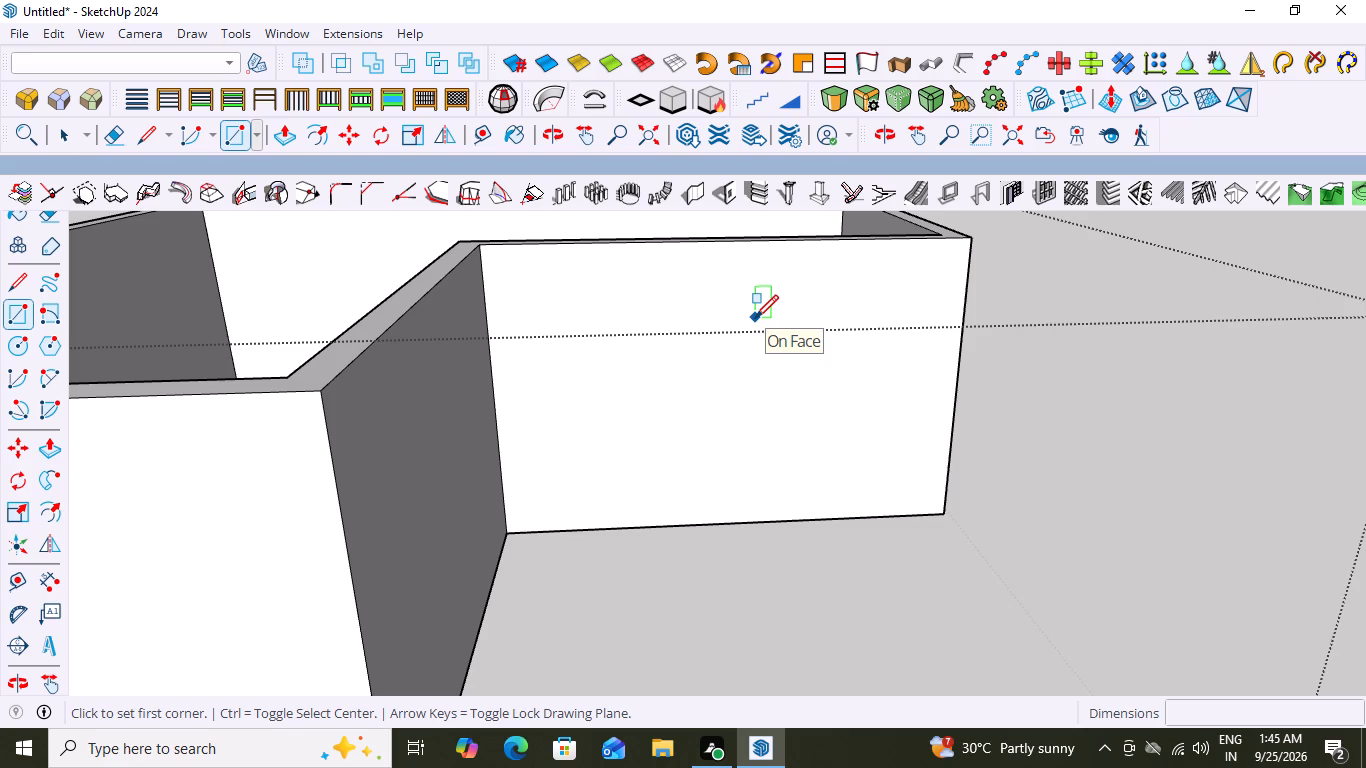
{"action": "scroll", "coordinate": [775, 338], "scroll_direction": "down", "scroll_amount": 6}
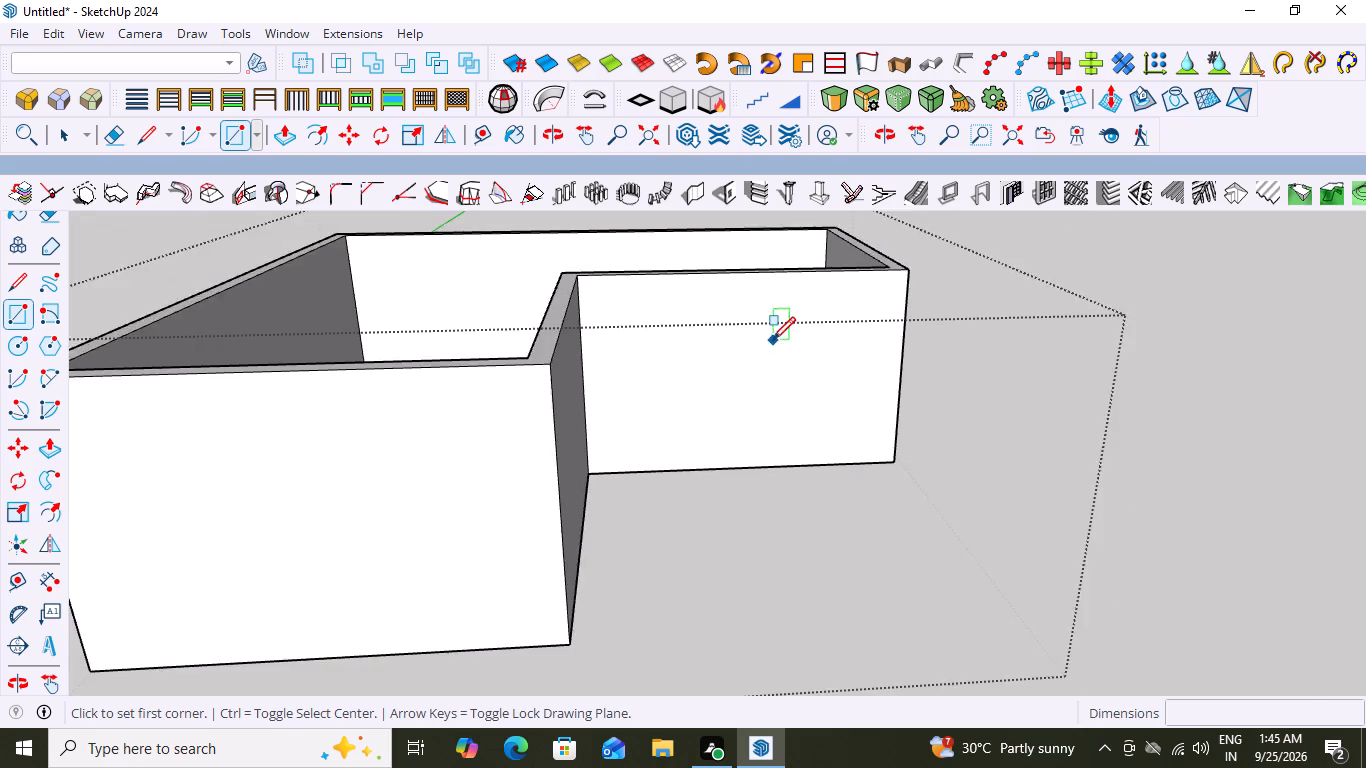
{"action": "scroll", "coordinate": [772, 340], "scroll_direction": "down", "scroll_amount": 1}
{"action": "scroll", "coordinate": [786, 316], "scroll_direction": "up", "scroll_amount": 5}
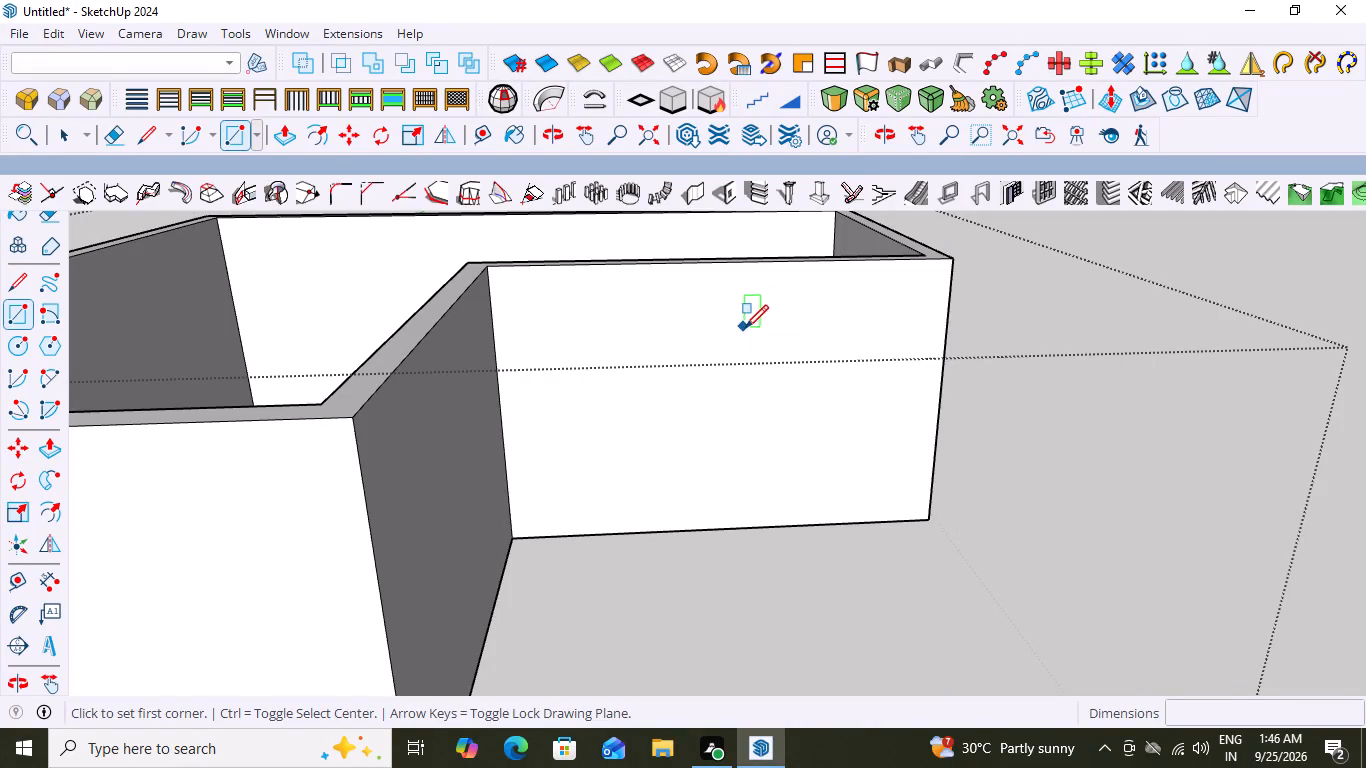
{"action": "left_click", "coordinate": [753, 331]}
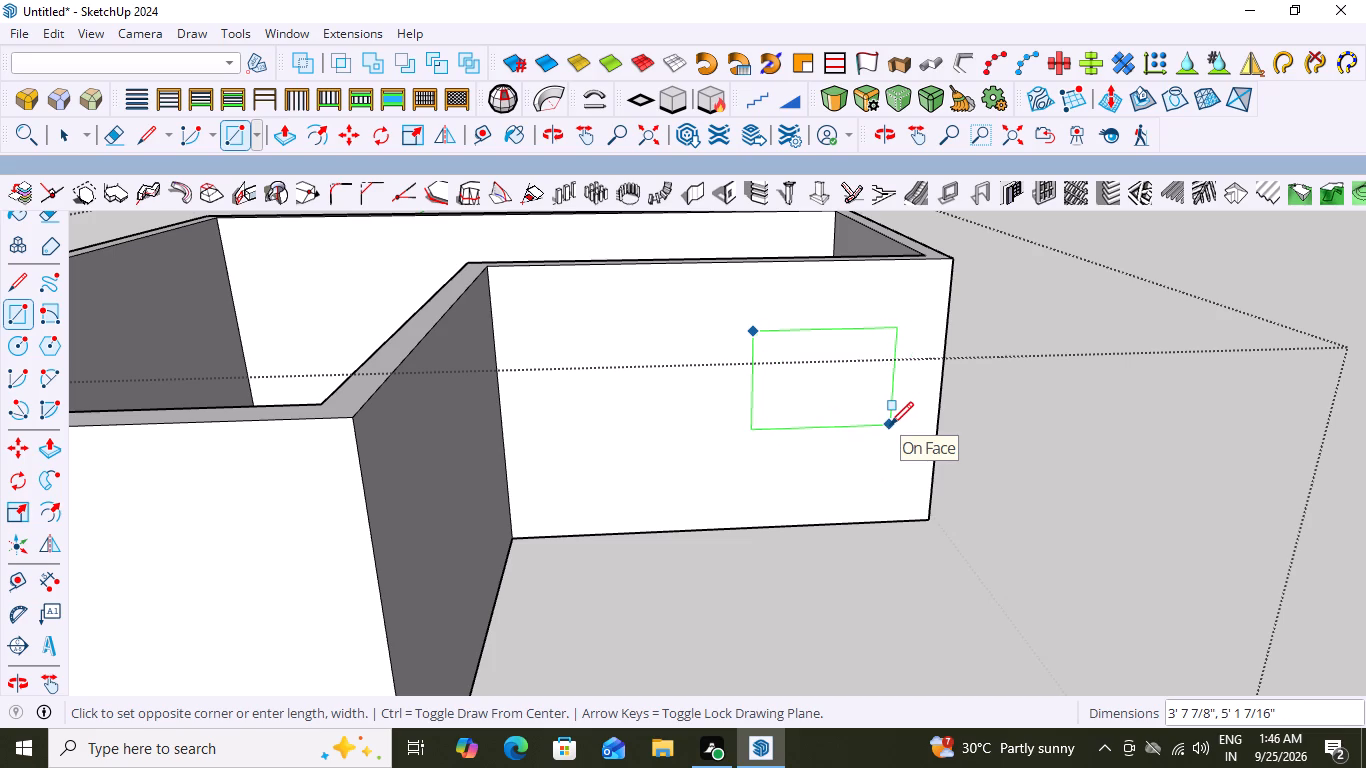
{"action": "key", "text": "space"}
{"action": "key", "text": "r"}
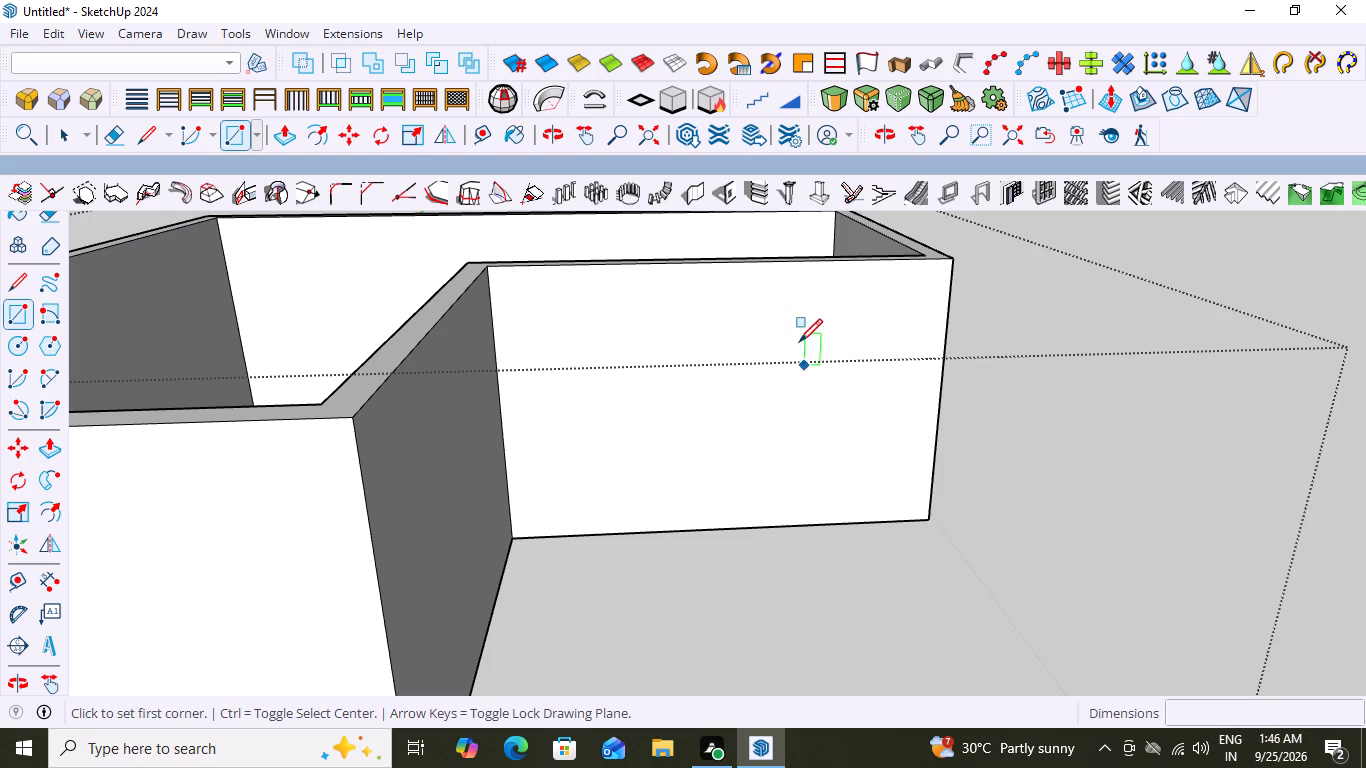
{"action": "left_click", "coordinate": [745, 318]}
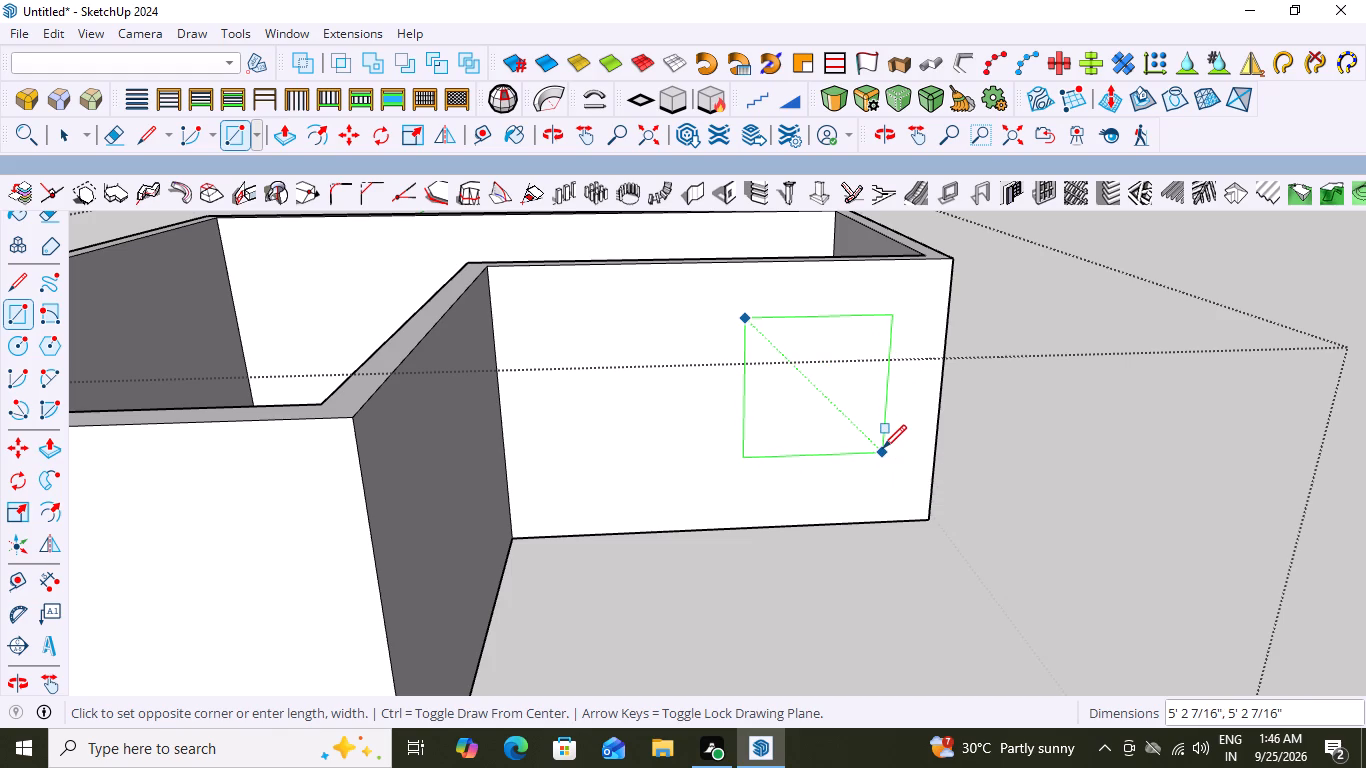
{"action": "left_click", "coordinate": [883, 448]}
Create a rectangular-frame window from the square face with Panel Divider, using 1 row and 3 columns, located at the back.
{"action": "scroll", "coordinate": [995, 457], "scroll_direction": "up", "scroll_amount": 4}
{"action": "scroll", "coordinate": [1001, 451], "scroll_direction": "down", "scroll_amount": 9}
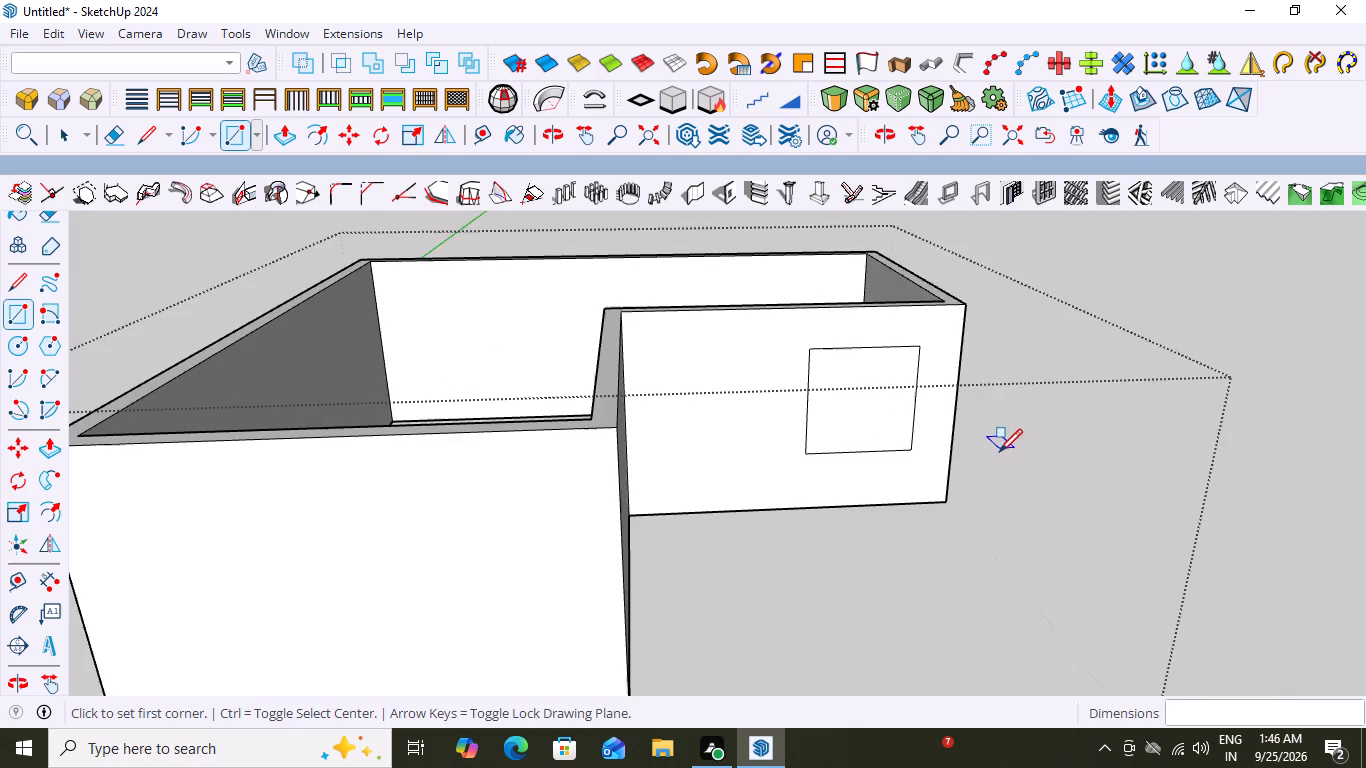
{"action": "middle_click_drag", "start_coordinate": [1011, 395], "coordinate": [966, 322]}
{"action": "scroll", "coordinate": [961, 390], "scroll_direction": "up", "scroll_amount": 2}
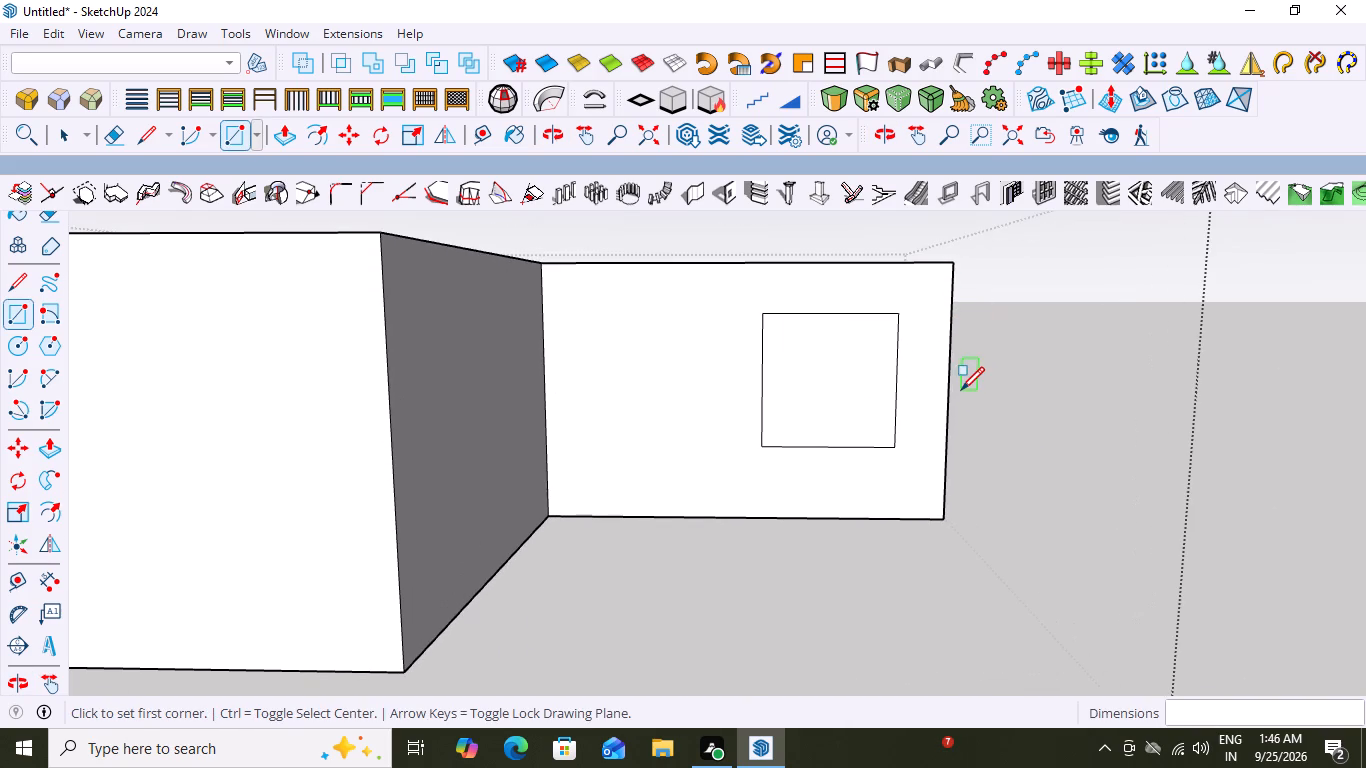
{"action": "scroll", "coordinate": [1031, 394], "scroll_direction": "down", "scroll_amount": 20}
{"action": "scroll", "coordinate": [1031, 394], "scroll_direction": "down", "scroll_amount": 2}
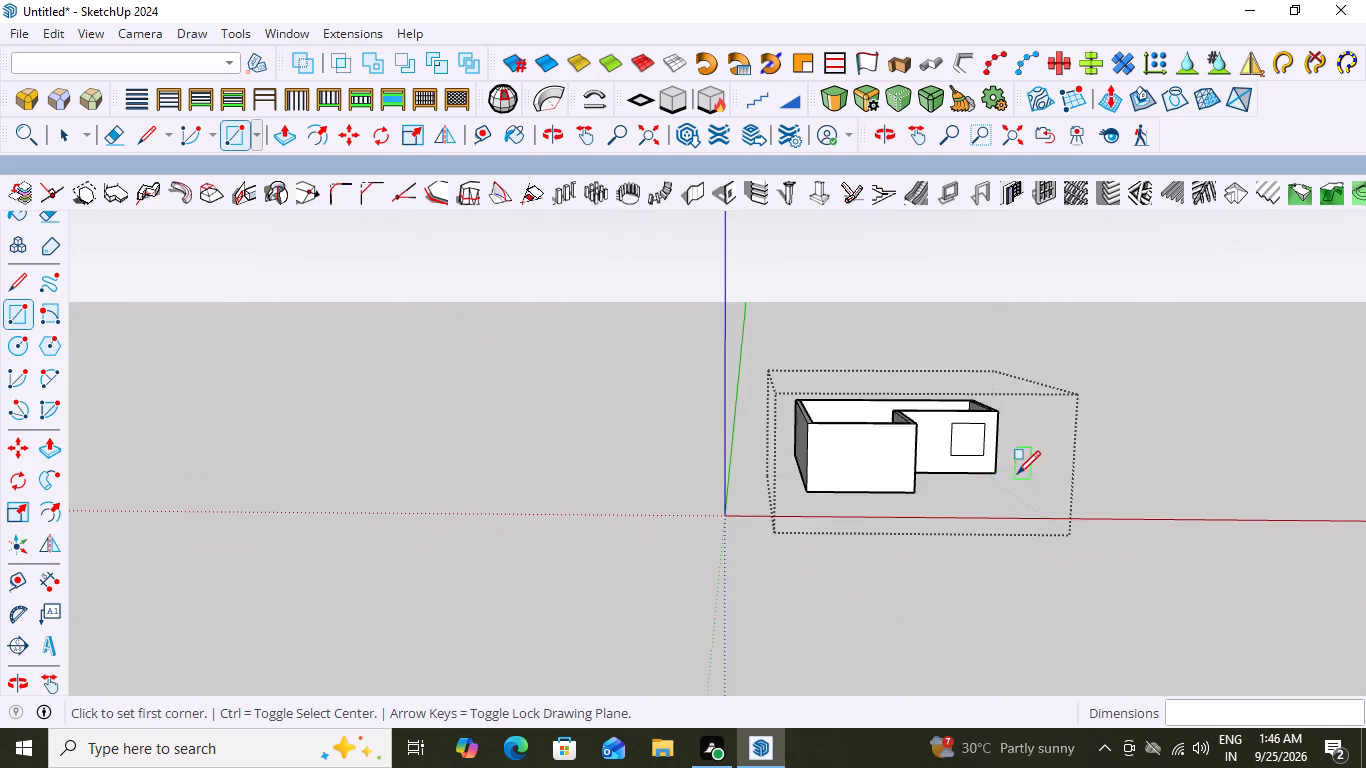
{"action": "middle_click_drag", "start_coordinate": [1017, 474], "coordinate": [984, 484]}
{"action": "scroll", "coordinate": [1015, 451], "scroll_direction": "up", "scroll_amount": 14}
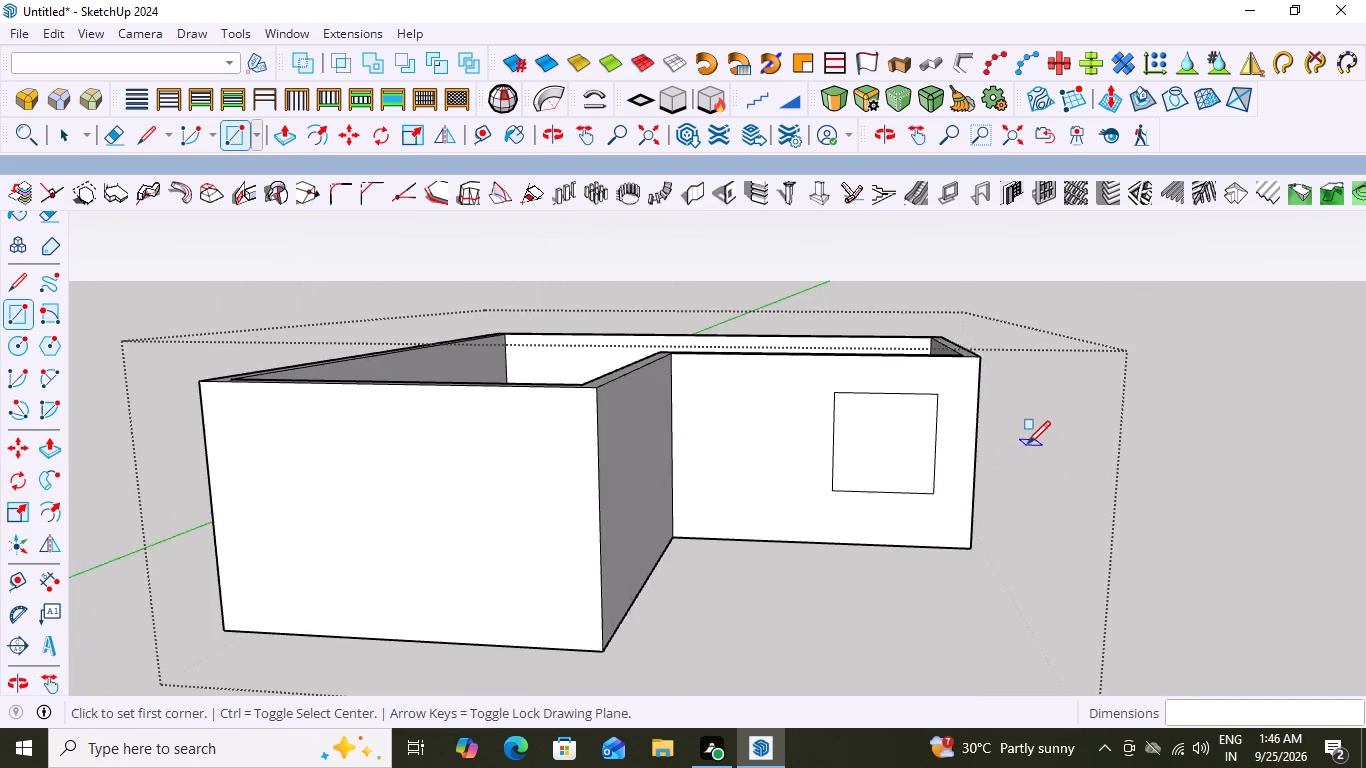
{"action": "scroll", "coordinate": [1027, 444], "scroll_direction": "up", "scroll_amount": 3}
{"action": "middle_click_drag", "start_coordinate": [1031, 443], "coordinate": [1050, 436]}
{"action": "scroll", "coordinate": [1050, 436], "scroll_direction": "up", "scroll_amount": 2}
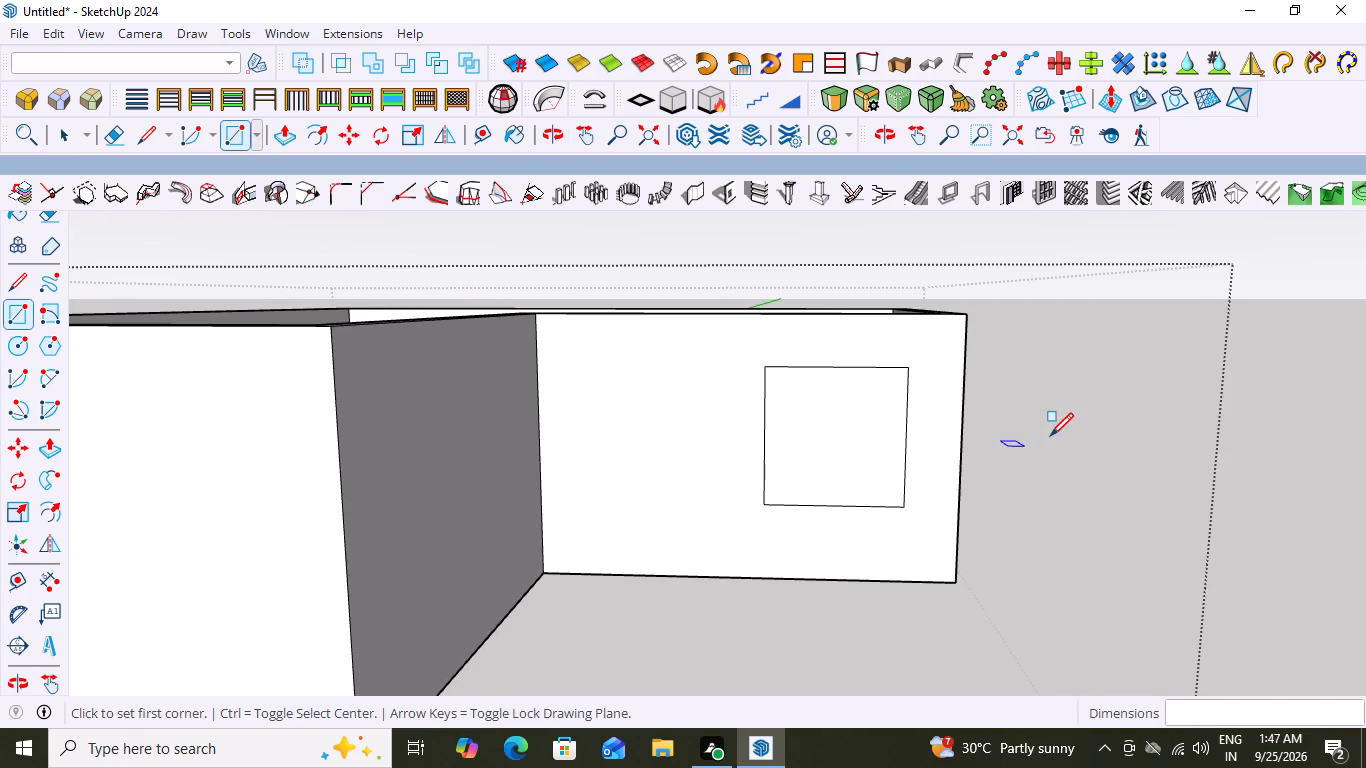
{"action": "key", "text": "space"}
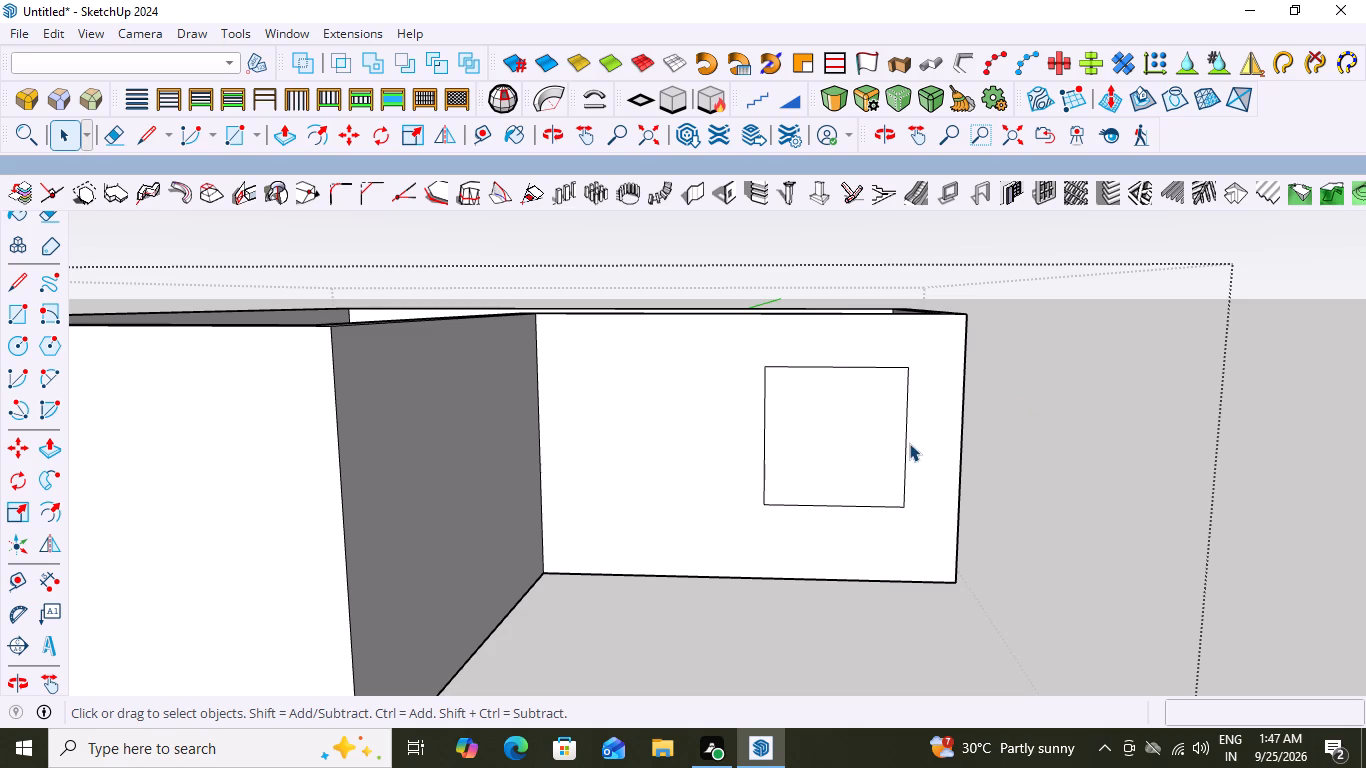
{"action": "double_click", "coordinate": [848, 423]}
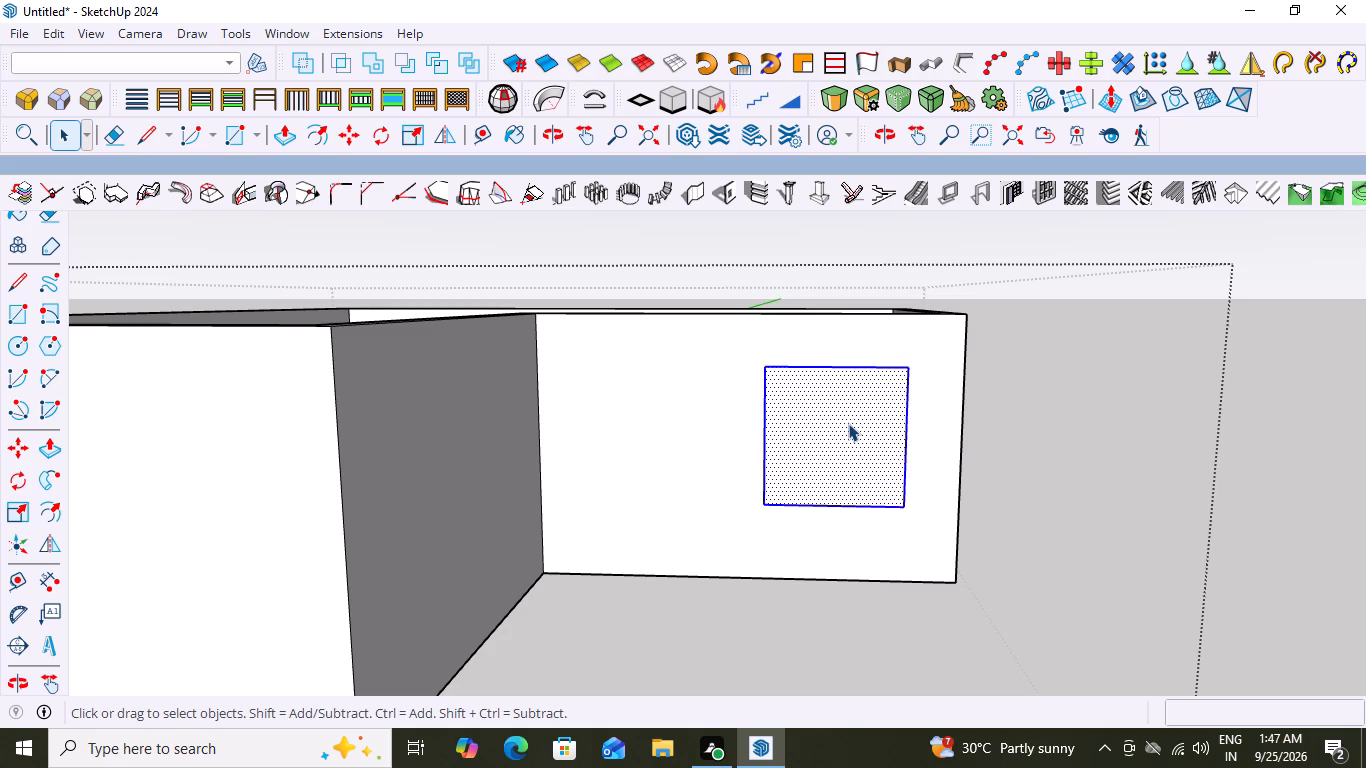
{"action": "left_click", "coordinate": [1042, 190]}
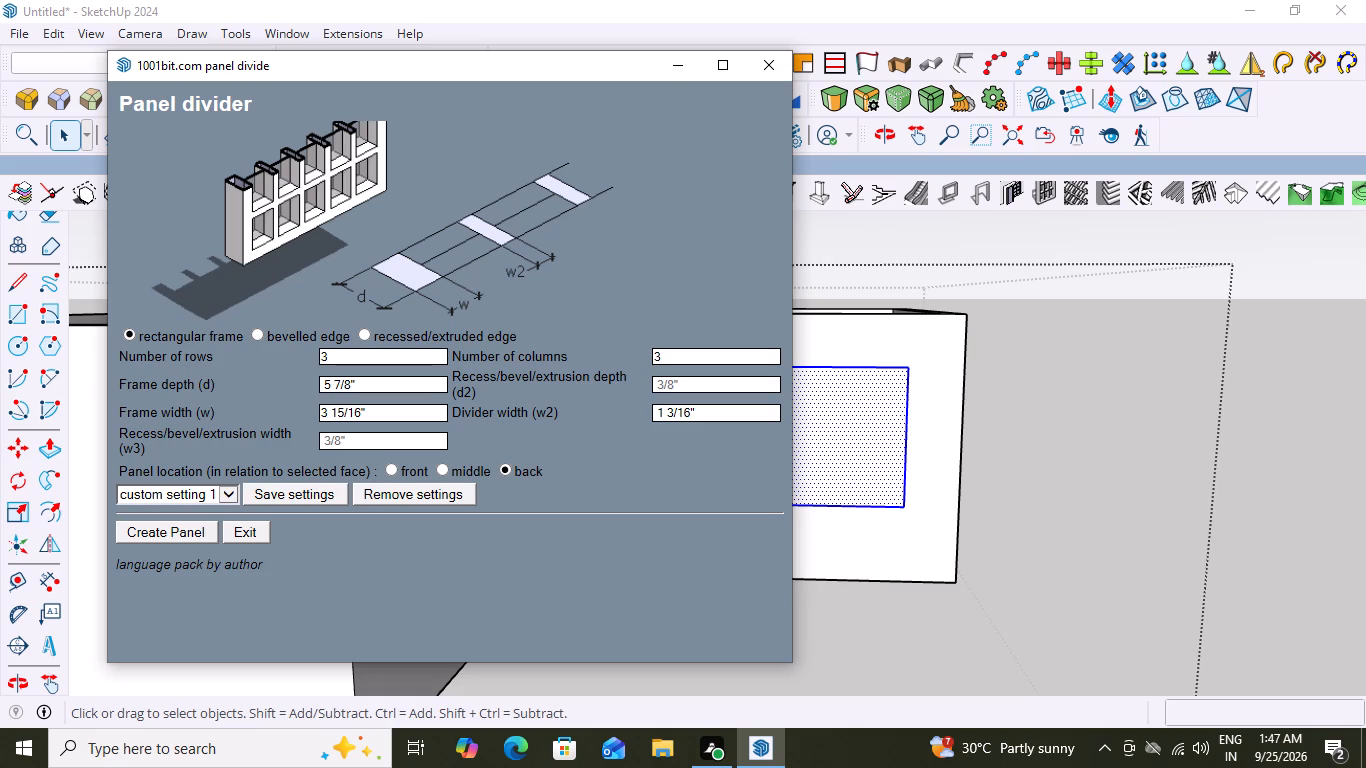
{"action": "double_click", "coordinate": [361, 359]}
{"action": "key", "text": "minus"}
{"action": "key", "text": "BackSpace"}
{"action": "key", "text": "1"}
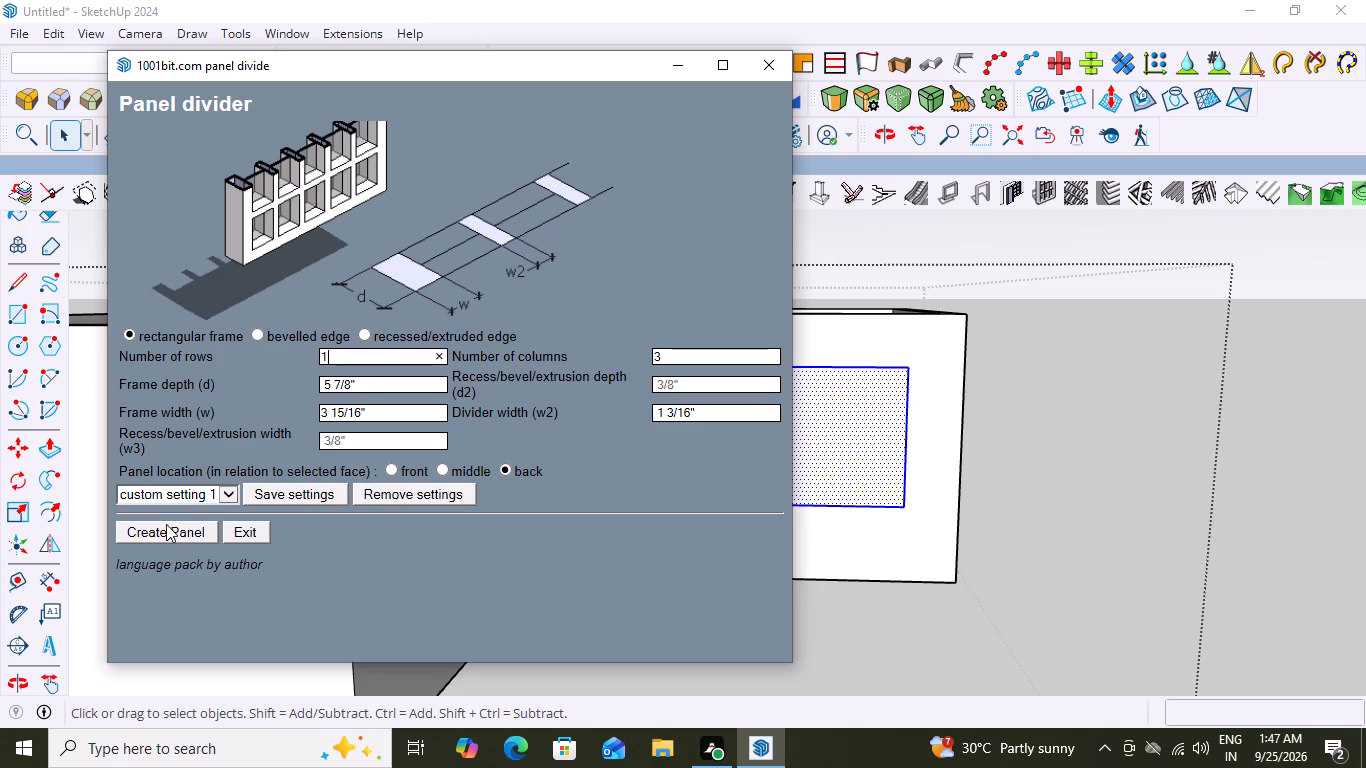
{"action": "left_click", "coordinate": [165, 532]}
Examine the three-pane window in the recessed wall from several angles and distances.
{"action": "scroll", "coordinate": [808, 435], "scroll_direction": "up", "scroll_amount": 2}
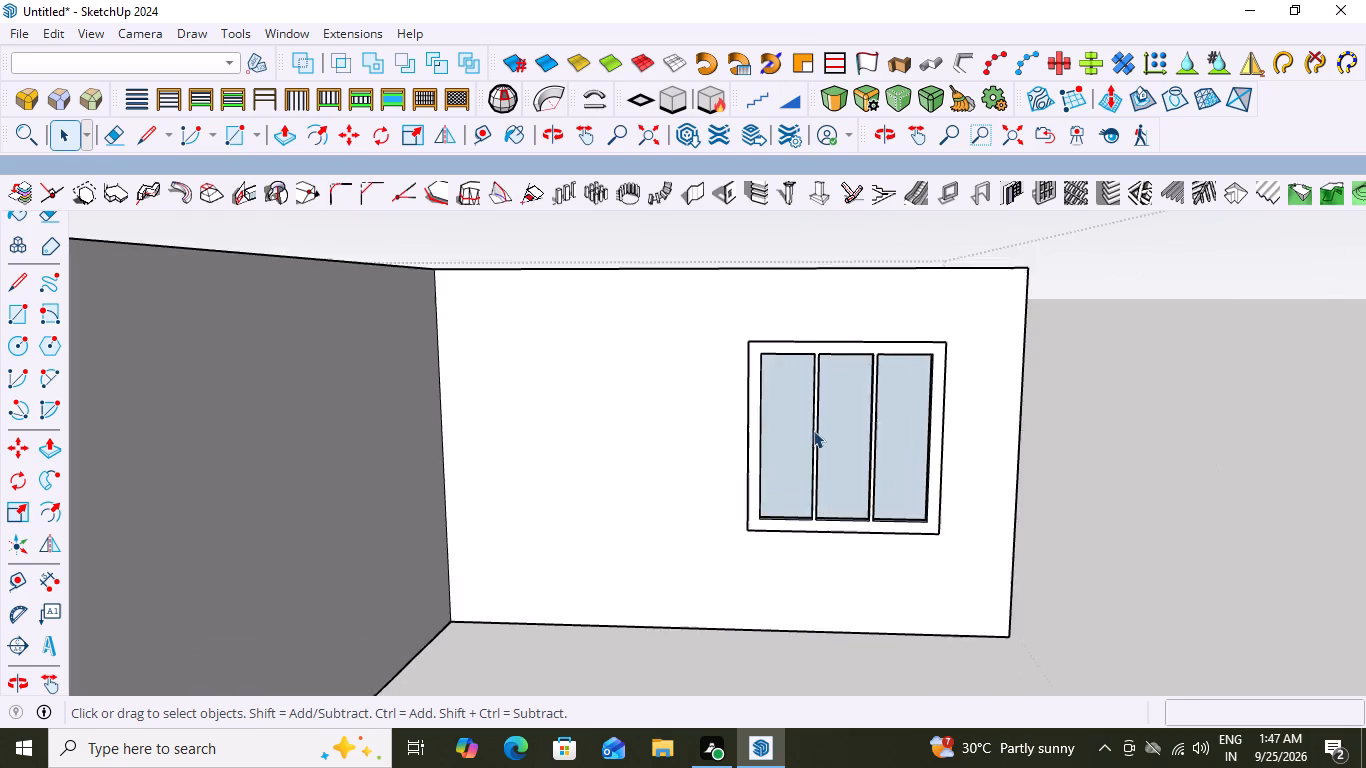
{"action": "scroll", "coordinate": [813, 430], "scroll_direction": "up", "scroll_amount": 4}
{"action": "scroll", "coordinate": [817, 426], "scroll_direction": "down", "scroll_amount": 7}
{"action": "middle_click_drag", "start_coordinate": [859, 500], "coordinate": [919, 512]}
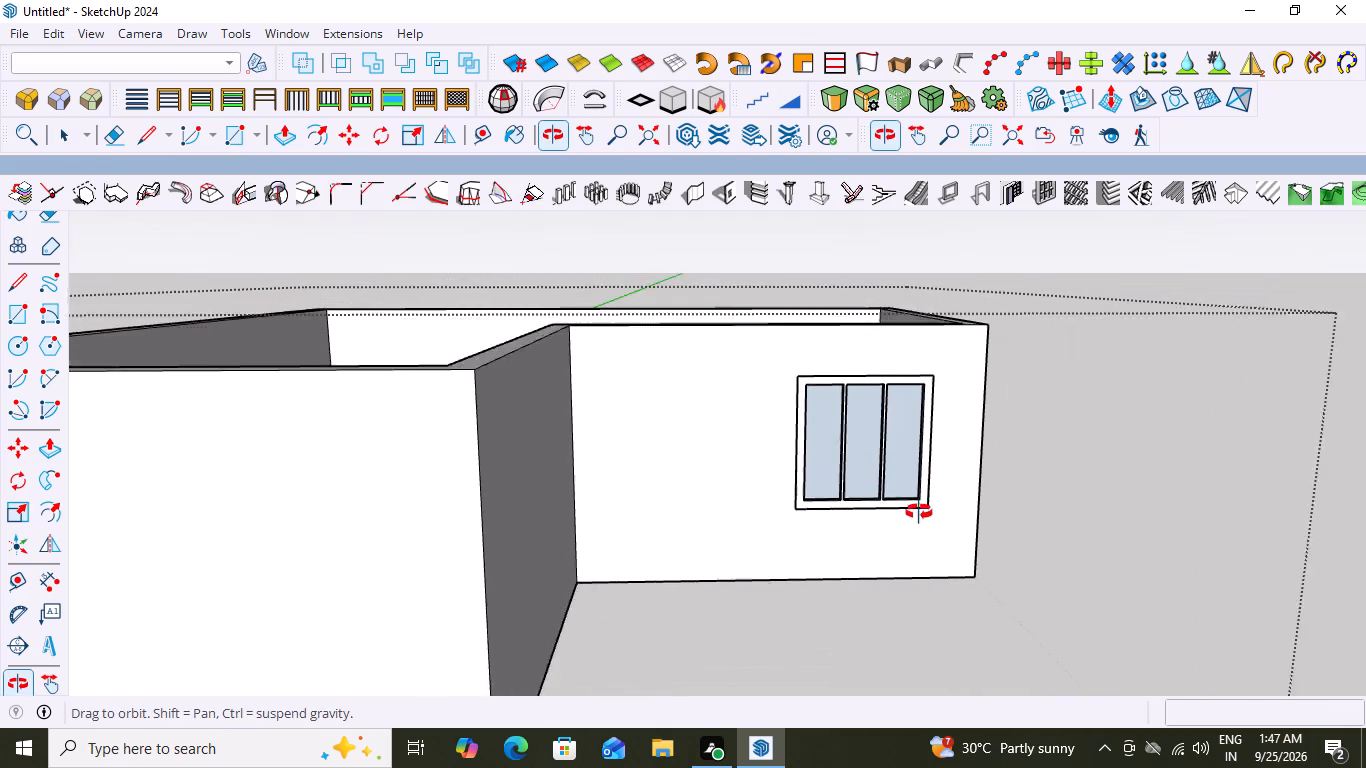
{"action": "middle_click_drag", "start_coordinate": [919, 512], "coordinate": [921, 513]}
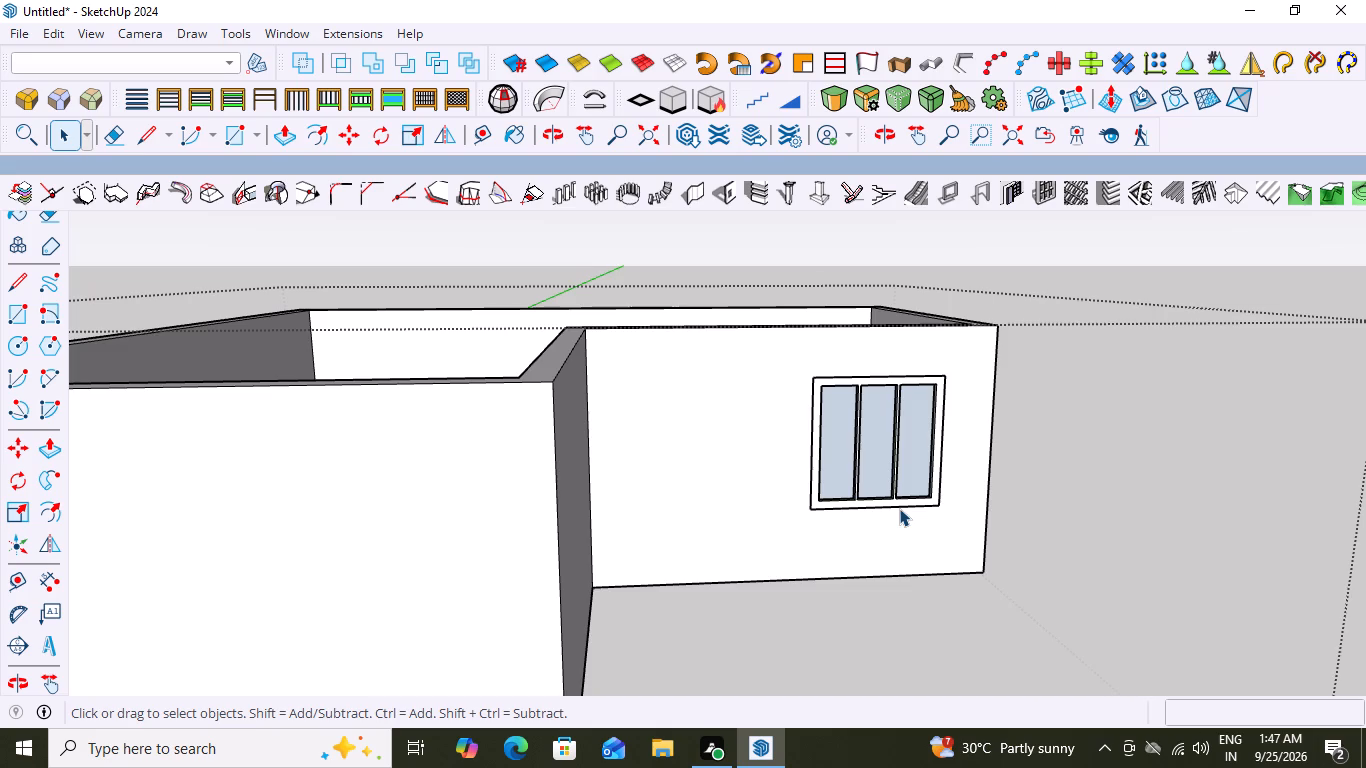
{"action": "scroll", "coordinate": [899, 508], "scroll_direction": "down", "scroll_amount": 8}
{"action": "scroll", "coordinate": [973, 495], "scroll_direction": "up", "scroll_amount": 7}
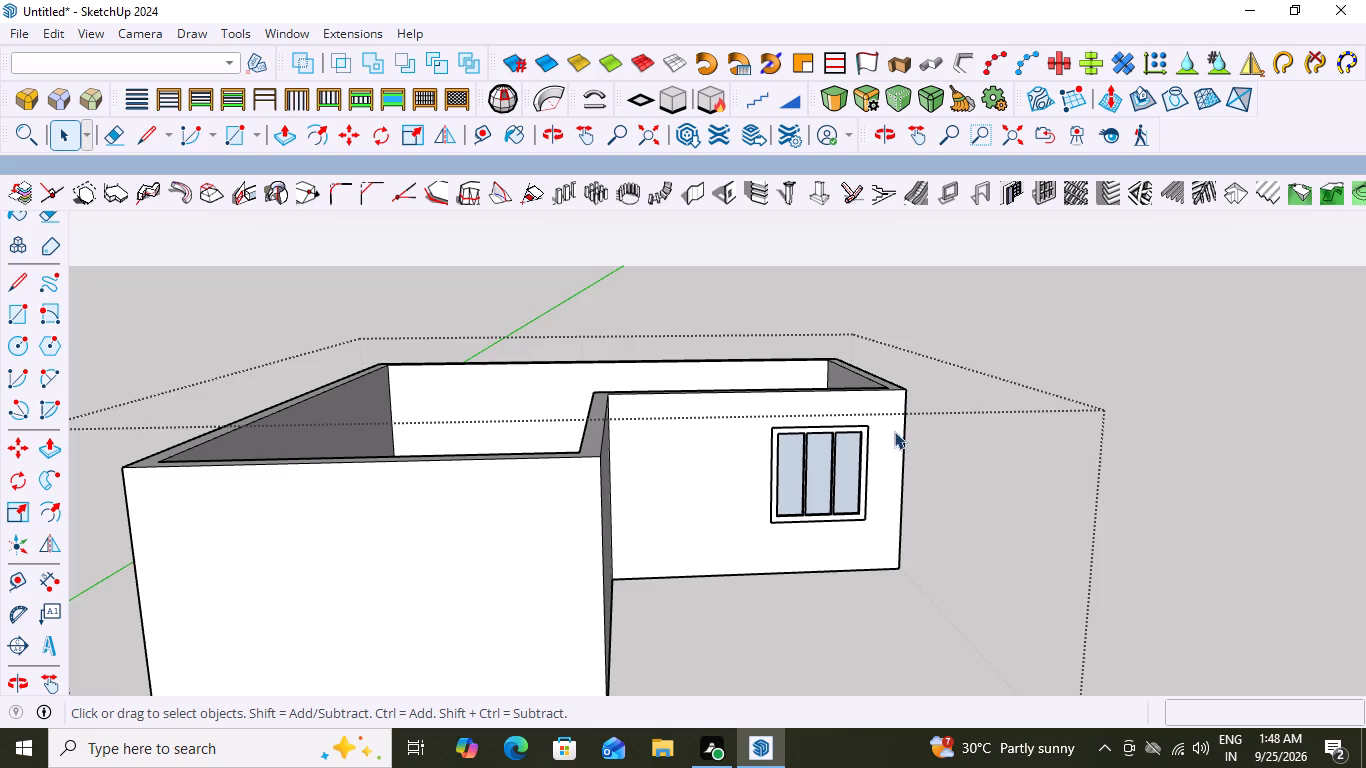
{"action": "scroll", "coordinate": [854, 493], "scroll_direction": "up", "scroll_amount": 14}
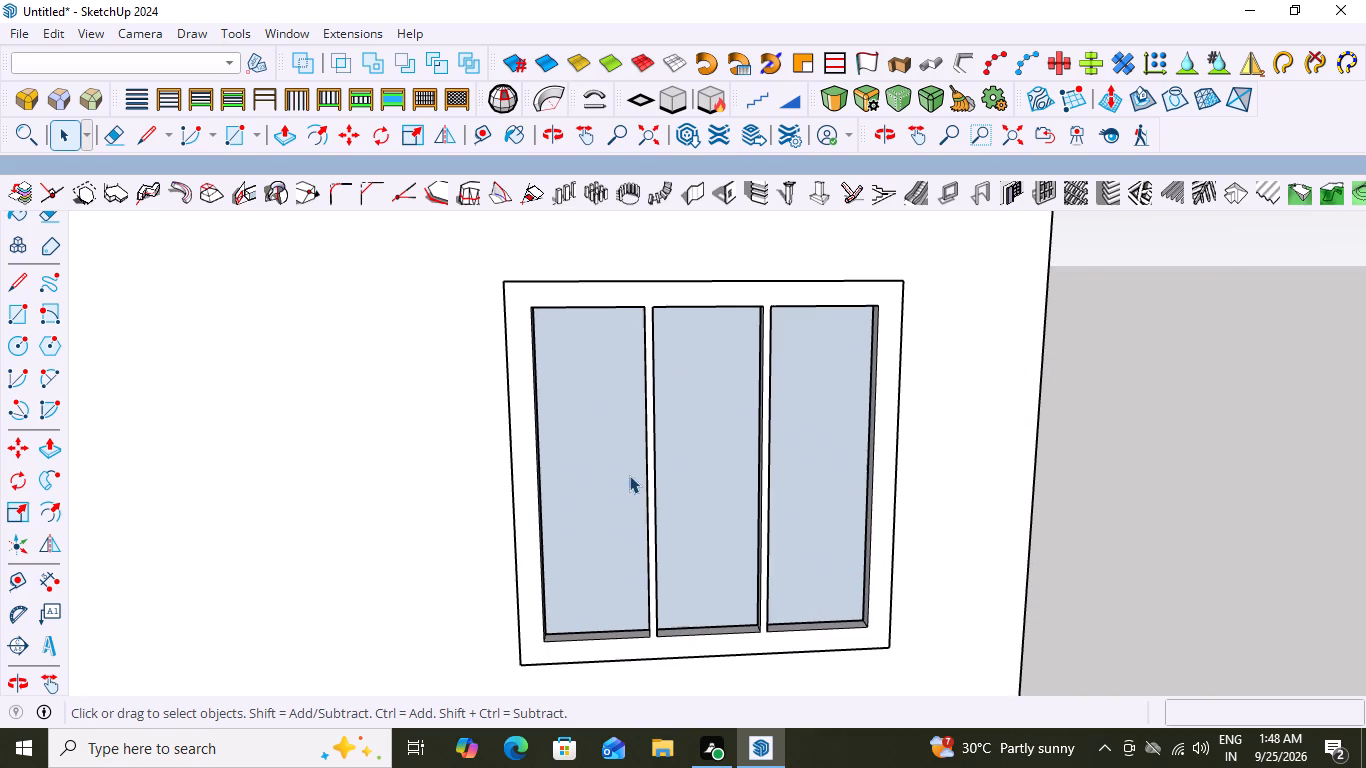
{"action": "scroll", "coordinate": [731, 328], "scroll_direction": "up", "scroll_amount": 3}
{"action": "scroll", "coordinate": [729, 365], "scroll_direction": "down", "scroll_amount": 20}
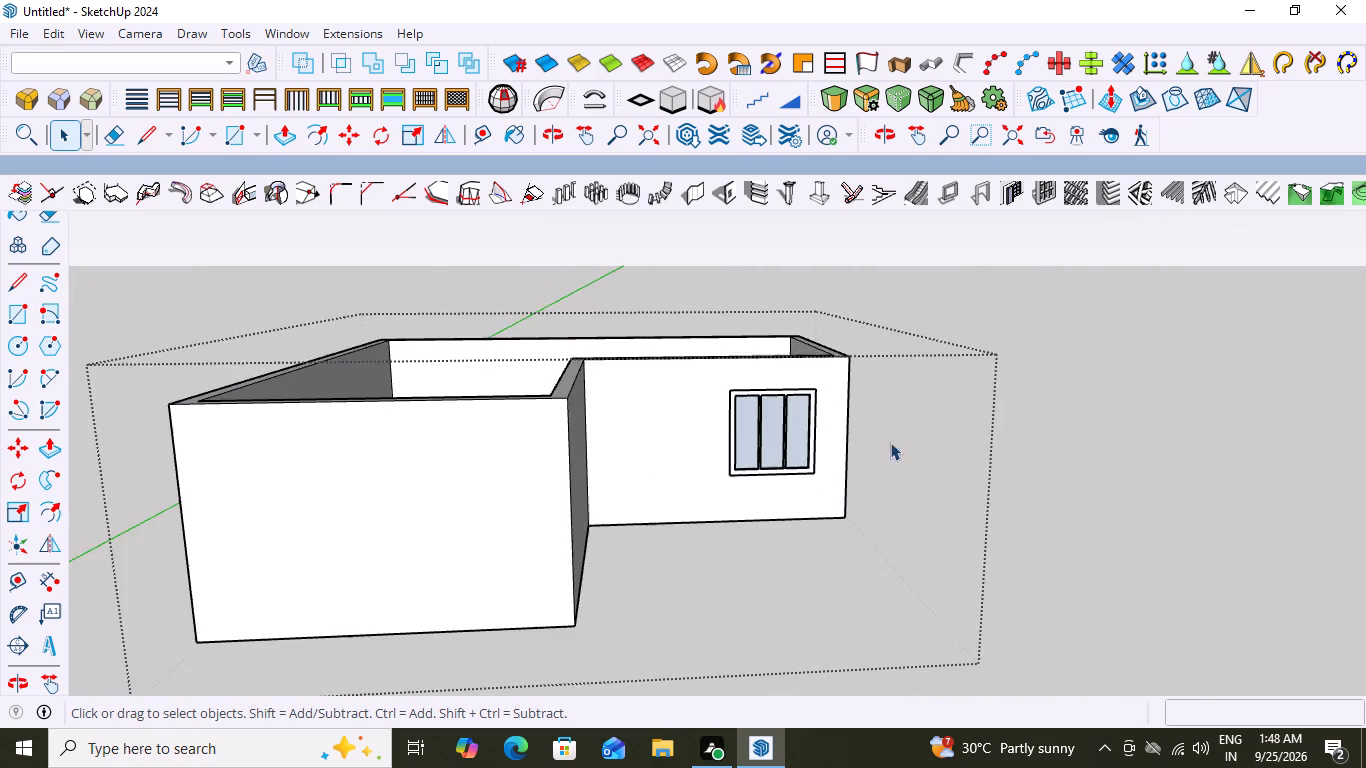
{"action": "middle_click_drag", "start_coordinate": [939, 415], "coordinate": [777, 480]}
{"action": "scroll", "coordinate": [778, 483], "scroll_direction": "up", "scroll_amount": 1}
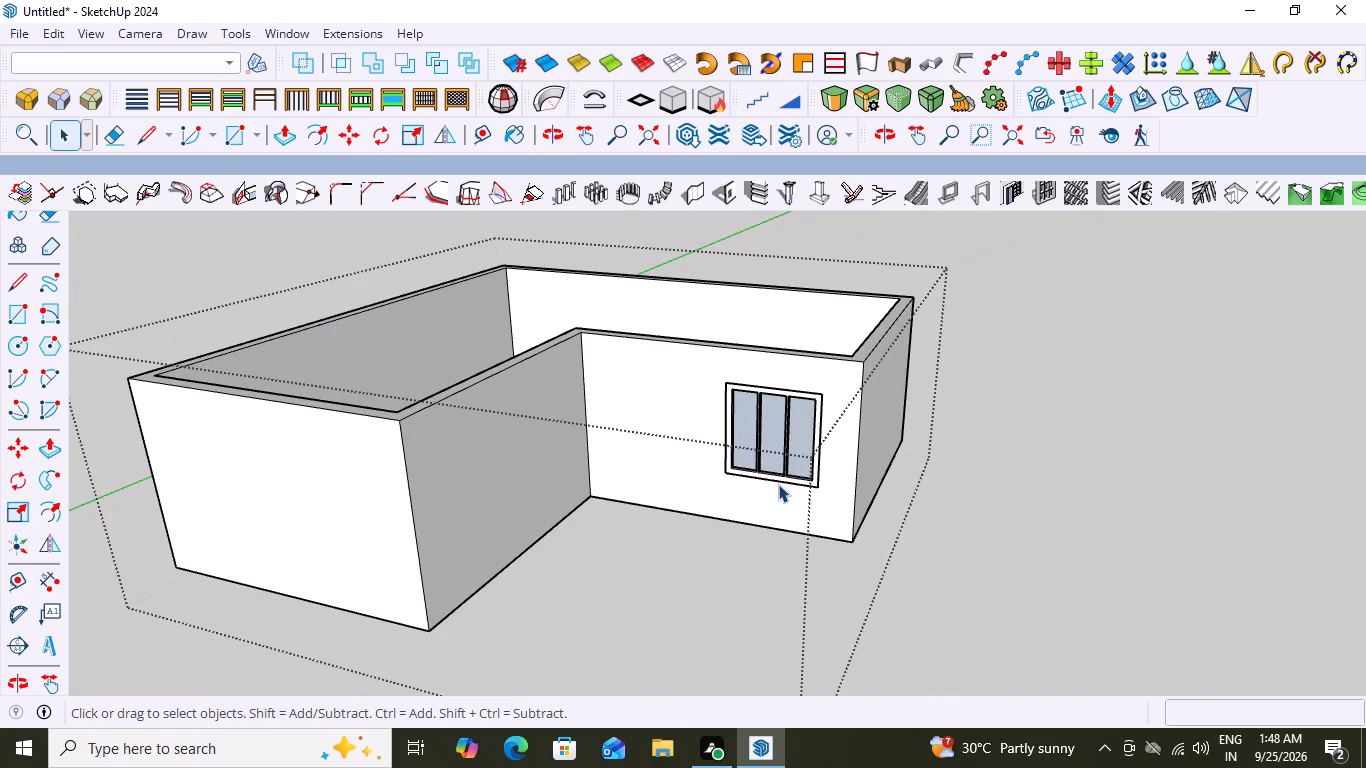
{"action": "scroll", "coordinate": [747, 459], "scroll_direction": "up", "scroll_amount": 4}
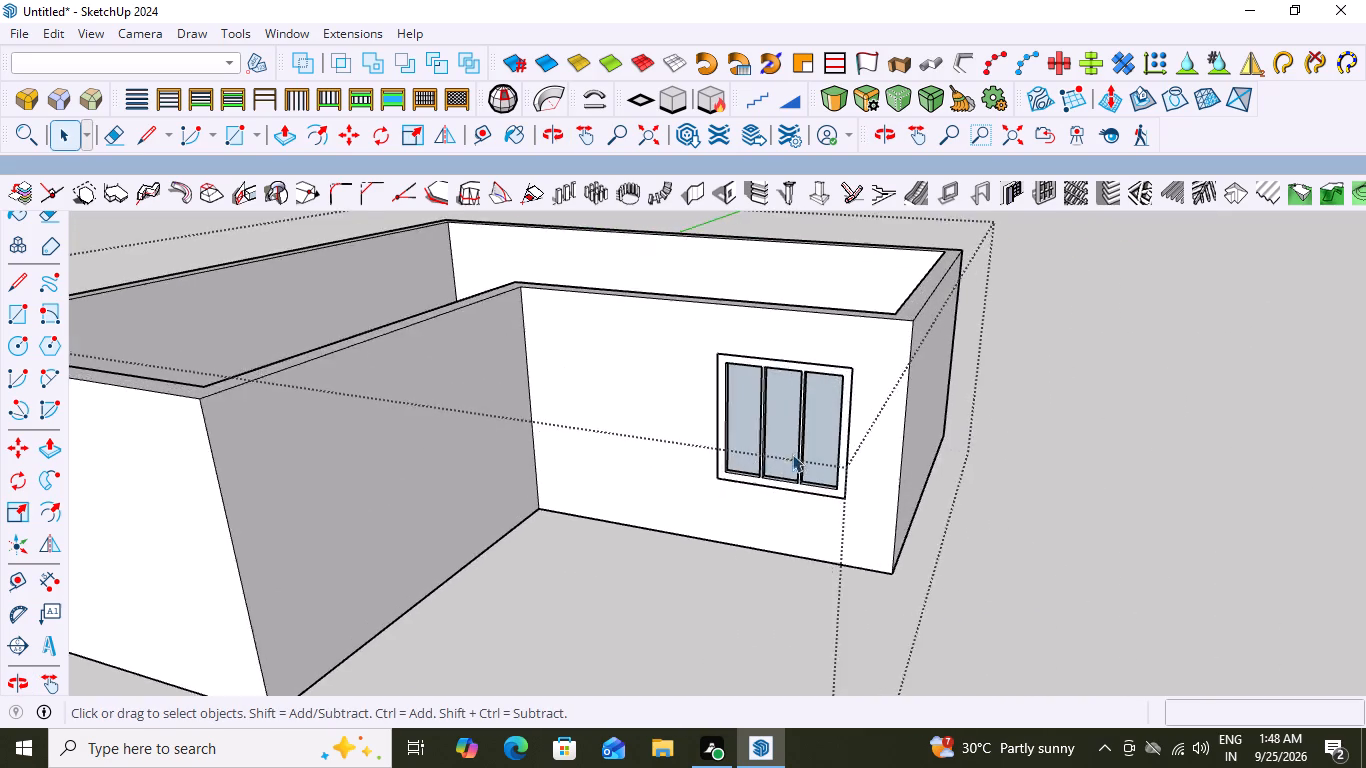
{"action": "scroll", "coordinate": [792, 454], "scroll_direction": "up", "scroll_amount": 5}
{"action": "scroll", "coordinate": [760, 373], "scroll_direction": "down", "scroll_amount": 8}
{"action": "middle_click_drag", "start_coordinate": [886, 408], "coordinate": [1022, 382]}
{"action": "scroll", "coordinate": [857, 333], "scroll_direction": "up", "scroll_amount": 8}
{"action": "scroll", "coordinate": [843, 297], "scroll_direction": "down", "scroll_amount": 11}
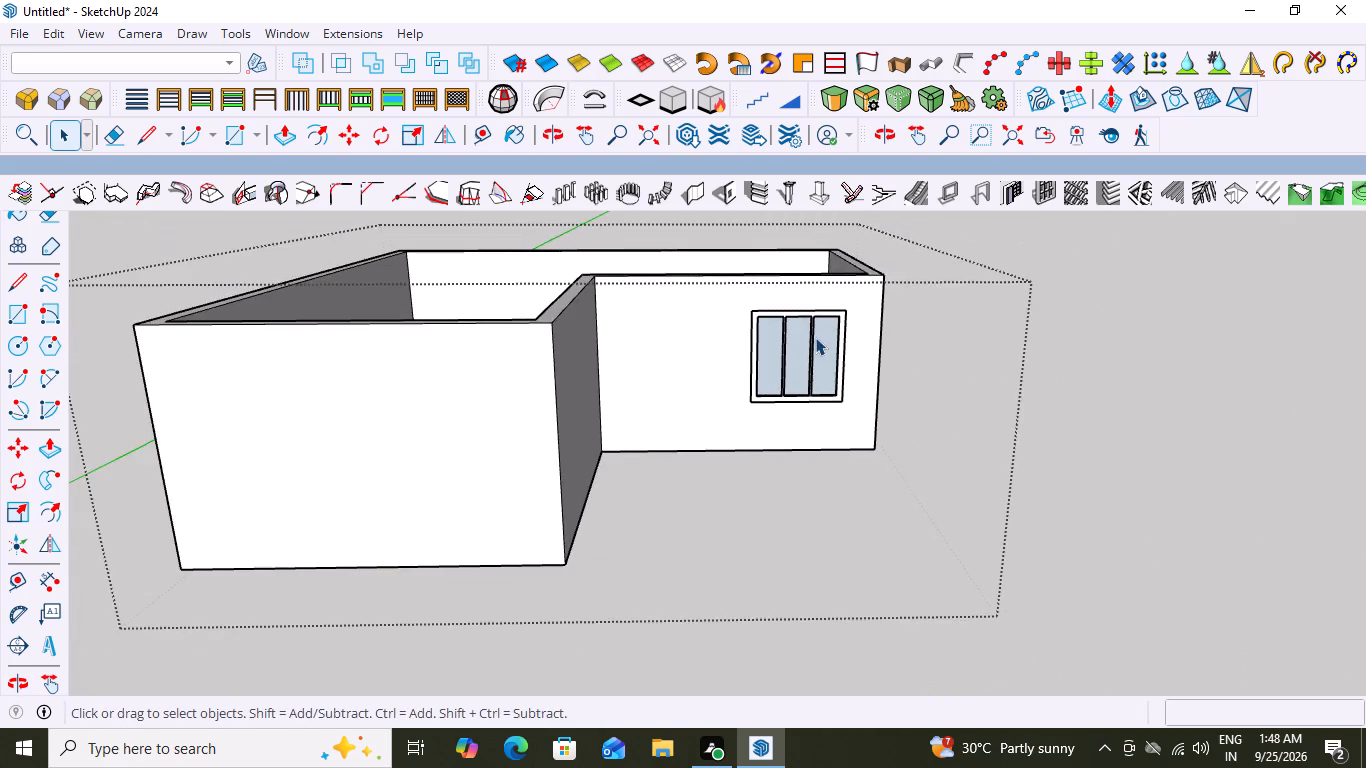
{"action": "middle_click_drag", "start_coordinate": [815, 337], "coordinate": [850, 490]}
{"action": "scroll", "coordinate": [799, 351], "scroll_direction": "up", "scroll_amount": 12}
{"action": "scroll", "coordinate": [850, 350], "scroll_direction": "down", "scroll_amount": 5}
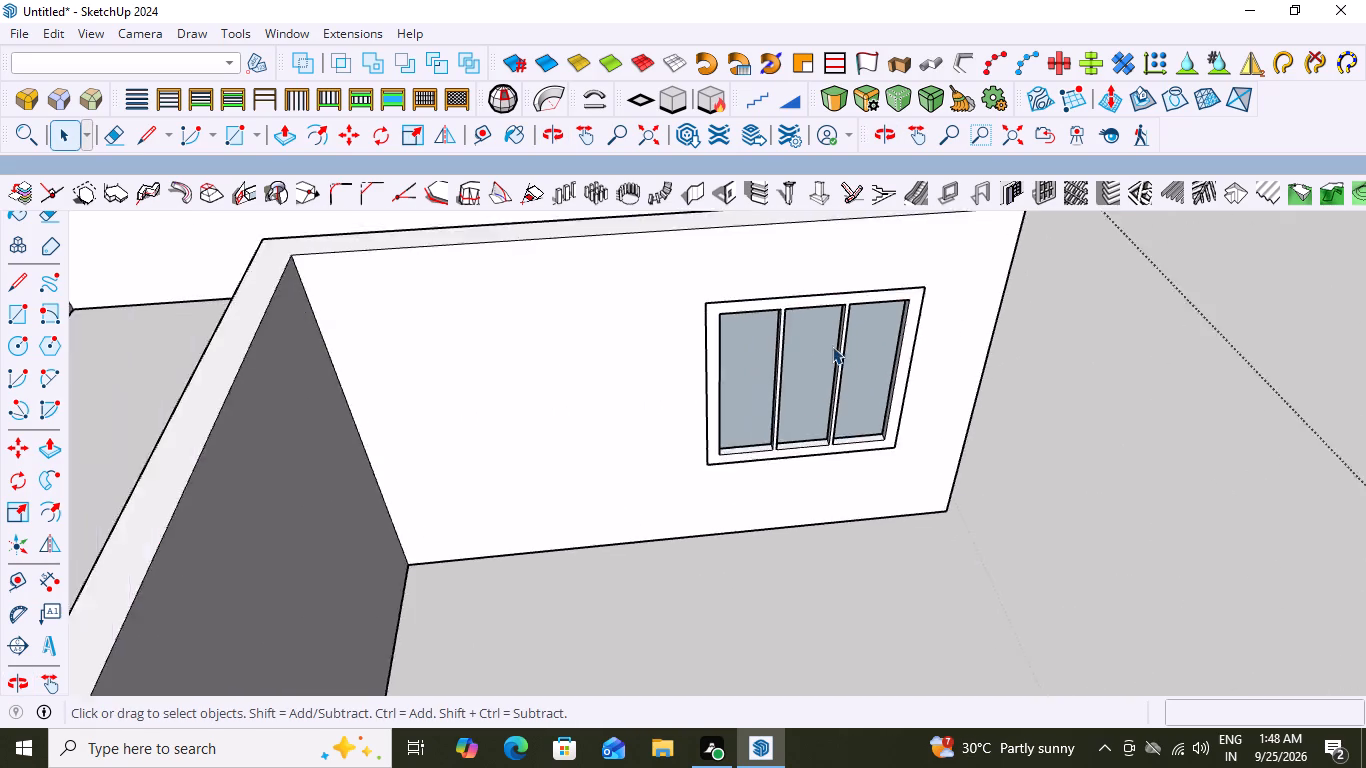
{"action": "scroll", "coordinate": [832, 346], "scroll_direction": "down", "scroll_amount": 8}
{"action": "middle_click_drag", "start_coordinate": [833, 371], "coordinate": [797, 318]}
{"action": "scroll", "coordinate": [797, 318], "scroll_direction": "down", "scroll_amount": 1}
{"action": "scroll", "coordinate": [803, 315], "scroll_direction": "up", "scroll_amount": 9}
{"action": "scroll", "coordinate": [835, 334], "scroll_direction": "down", "scroll_amount": 2}
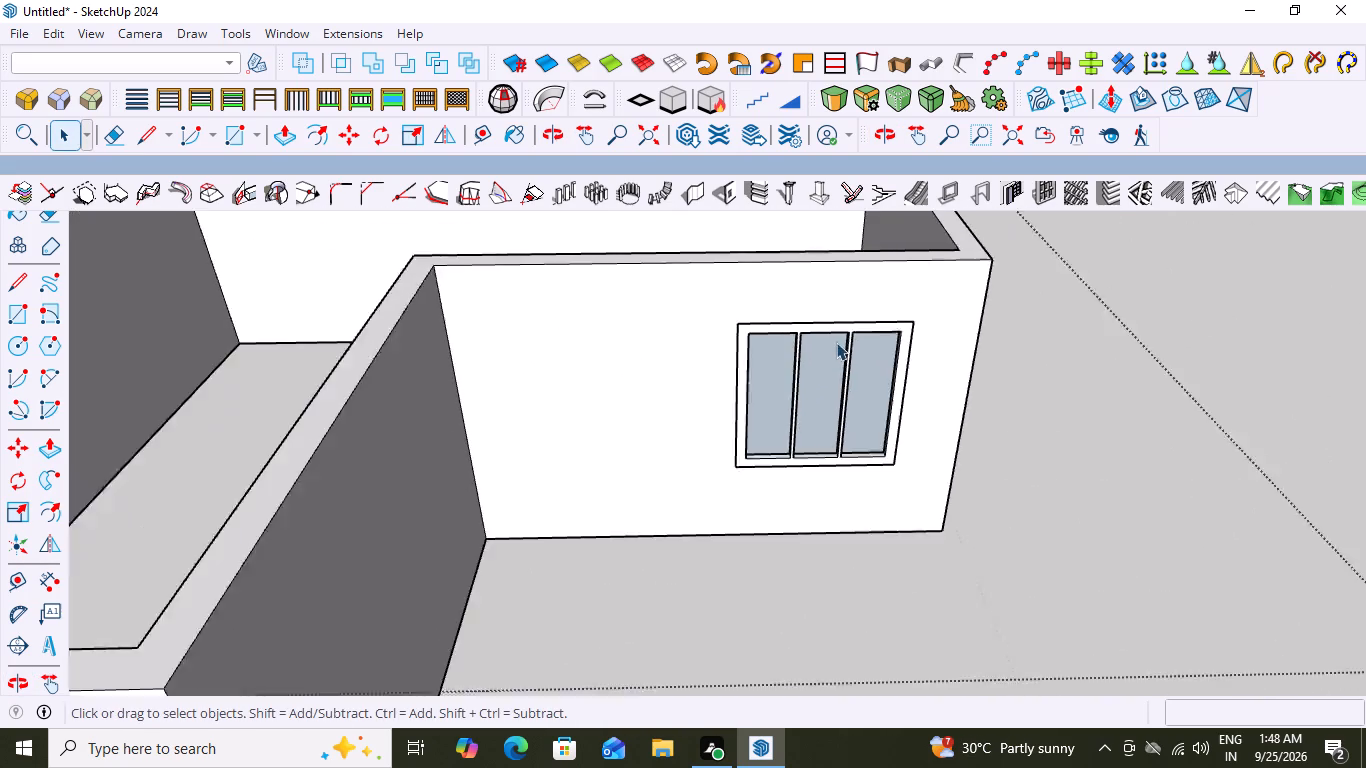
{"action": "scroll", "coordinate": [836, 342], "scroll_direction": "down", "scroll_amount": 6}
{"action": "middle_click", "coordinate": [622, 335]}
{"action": "scroll", "coordinate": [791, 337], "scroll_direction": "up", "scroll_amount": 8}
{"action": "middle_click_drag", "start_coordinate": [877, 361], "coordinate": [775, 362]}
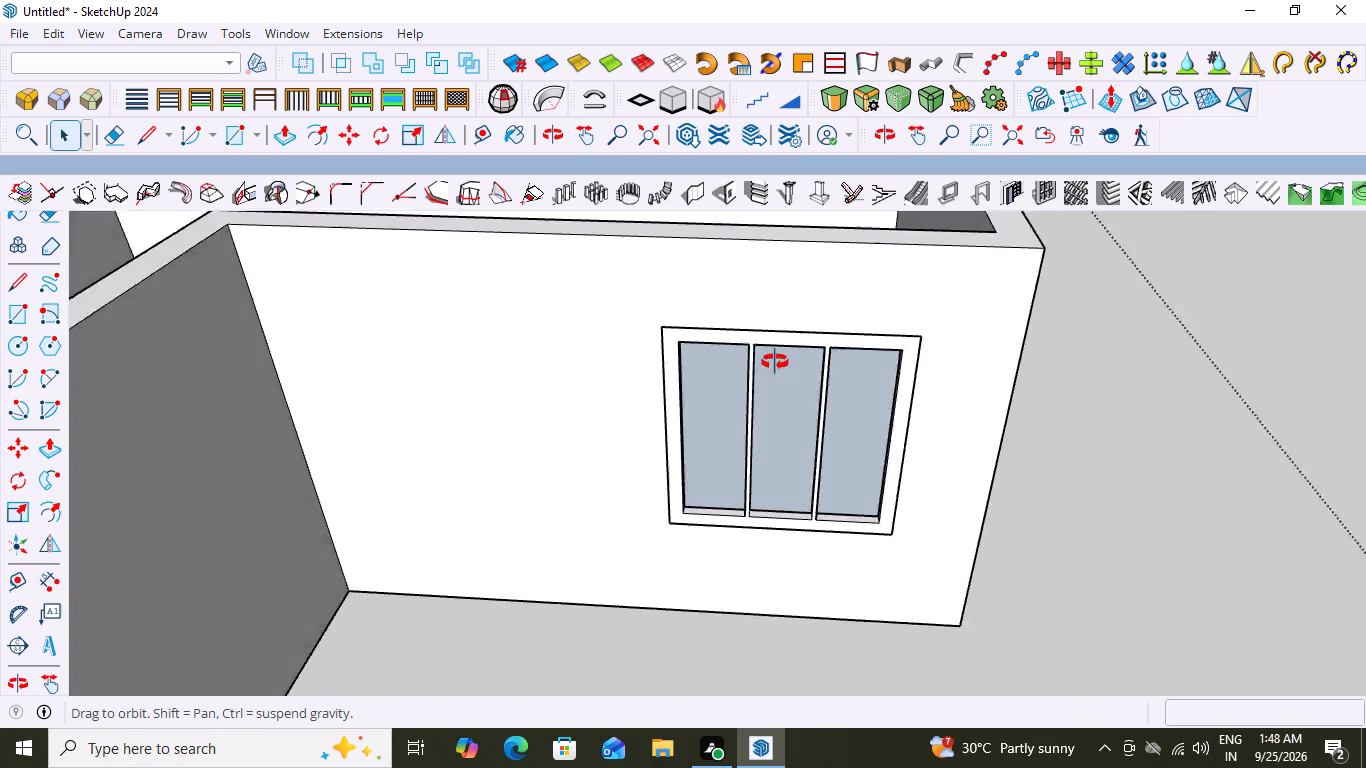
Examine the three-pane window and the recessed wall from several angles and distances.
{"action": "middle_click_drag", "start_coordinate": [775, 362], "coordinate": [800, 340]}
{"action": "scroll", "coordinate": [714, 400], "scroll_direction": "up", "scroll_amount": 8}
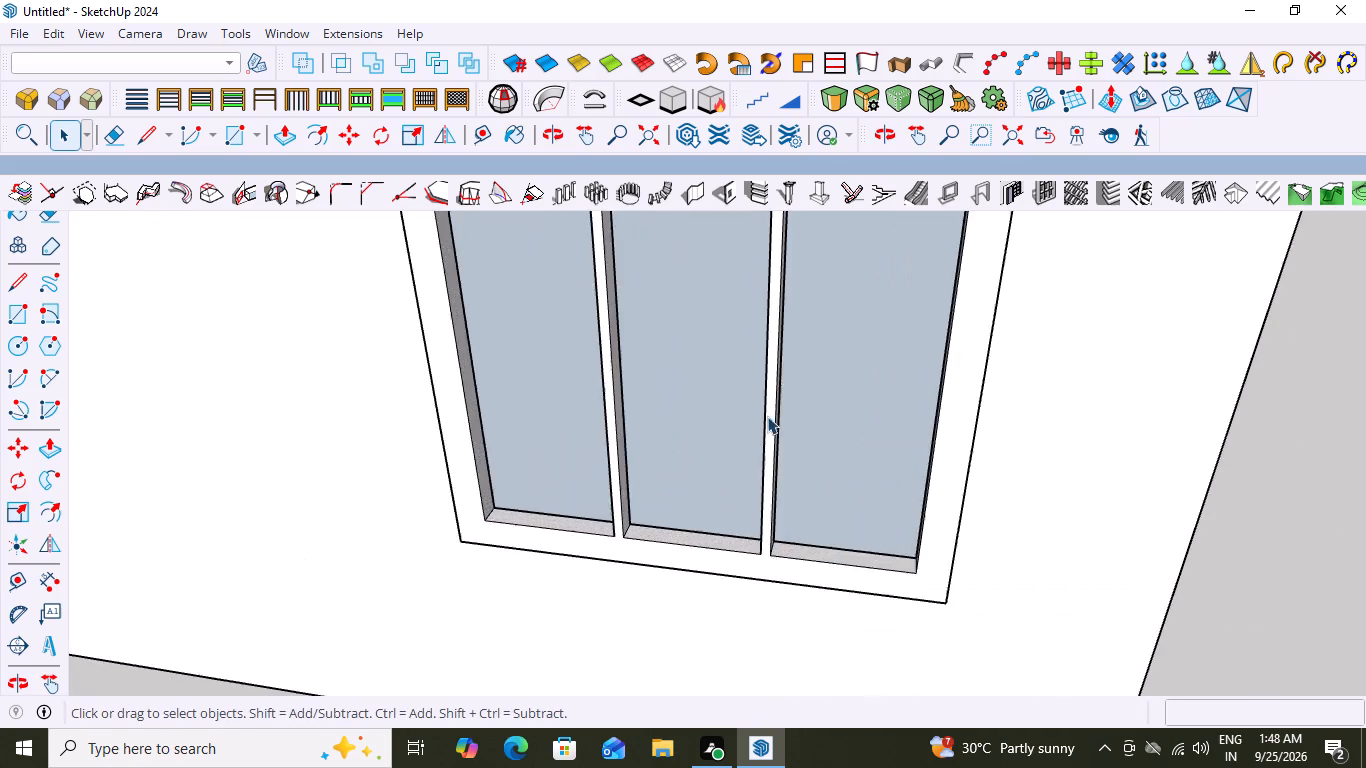
{"action": "scroll", "coordinate": [818, 400], "scroll_direction": "down", "scroll_amount": 14}
{"action": "scroll", "coordinate": [735, 407], "scroll_direction": "down", "scroll_amount": 1}
{"action": "scroll", "coordinate": [797, 448], "scroll_direction": "up", "scroll_amount": 4}
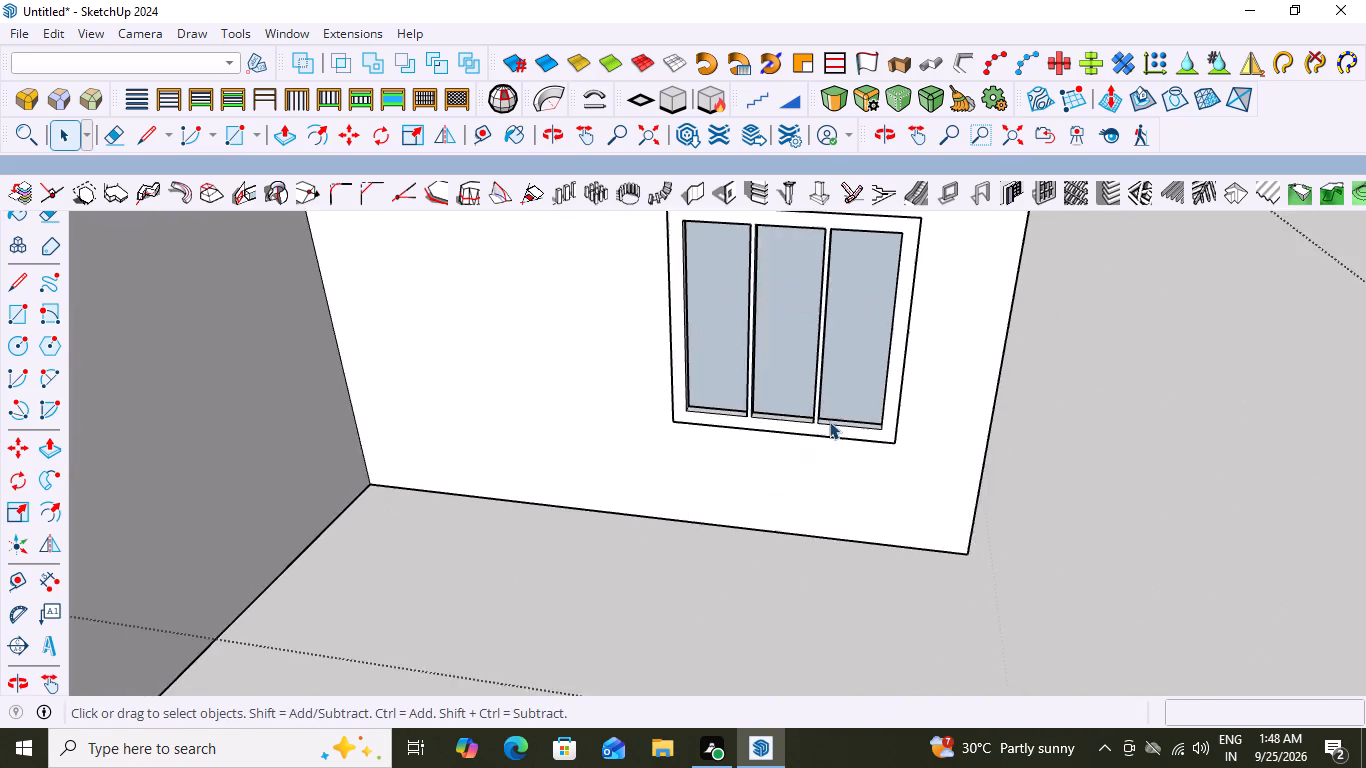
{"action": "scroll", "coordinate": [829, 421], "scroll_direction": "up", "scroll_amount": 4}
{"action": "middle_click", "coordinate": [830, 420]}
{"action": "scroll", "coordinate": [961, 401], "scroll_direction": "down", "scroll_amount": 15}
{"action": "middle_click_drag", "start_coordinate": [883, 380], "coordinate": [760, 403]}
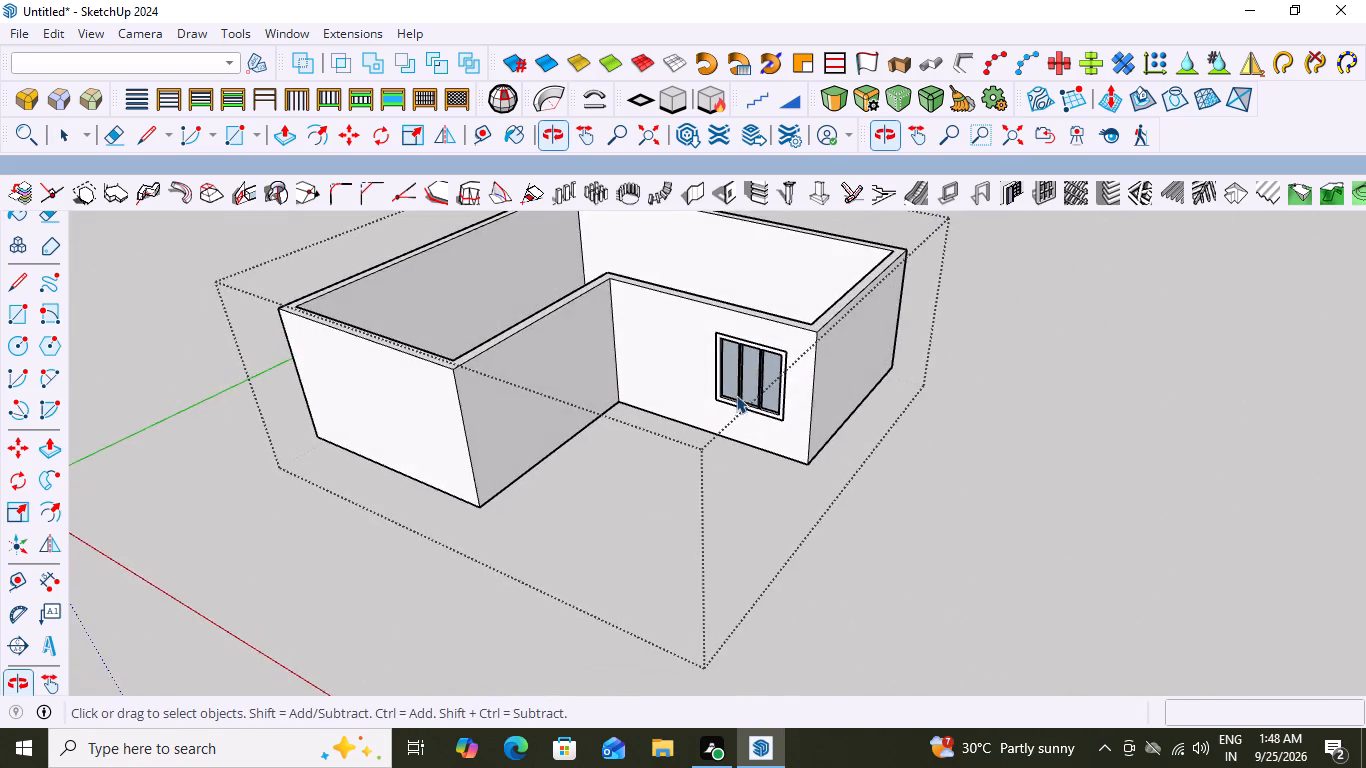
{"action": "scroll", "coordinate": [757, 393], "scroll_direction": "up", "scroll_amount": 10}
{"action": "scroll", "coordinate": [801, 416], "scroll_direction": "down", "scroll_amount": 4}
{"action": "scroll", "coordinate": [784, 433], "scroll_direction": "up", "scroll_amount": 7}
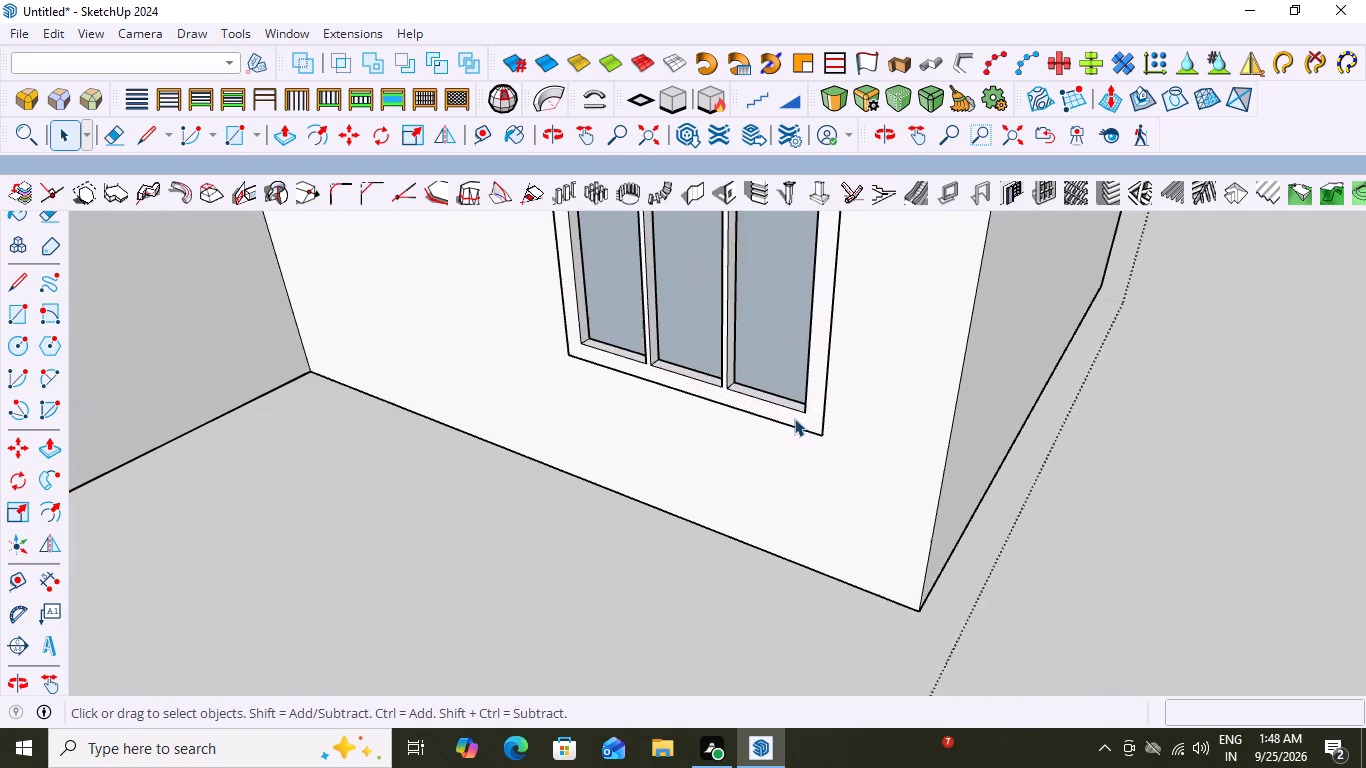
{"action": "scroll", "coordinate": [794, 418], "scroll_direction": "up", "scroll_amount": 10}
{"action": "scroll", "coordinate": [733, 386], "scroll_direction": "down", "scroll_amount": 4}
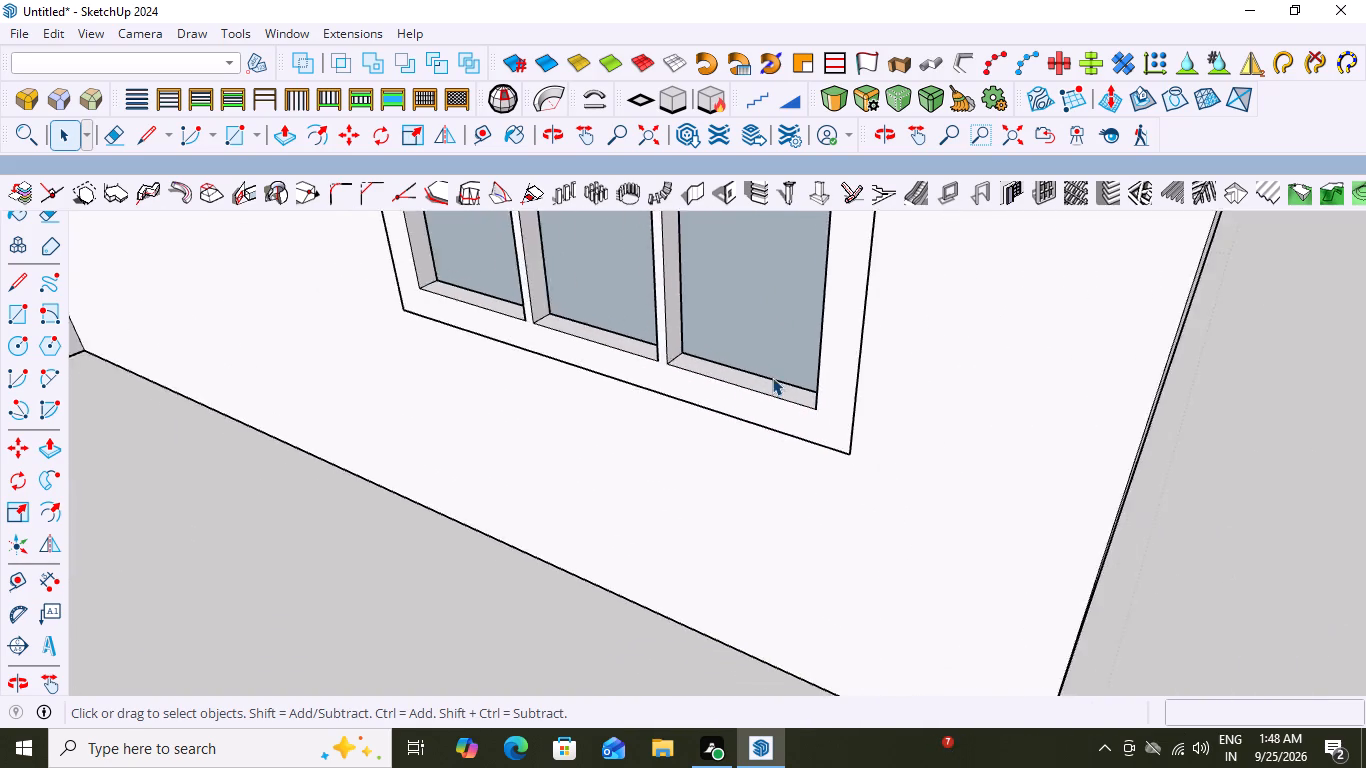
{"action": "scroll", "coordinate": [772, 377], "scroll_direction": "down", "scroll_amount": 20}
{"action": "scroll", "coordinate": [772, 377], "scroll_direction": "down", "scroll_amount": 1}
{"action": "middle_click_drag", "start_coordinate": [553, 446], "coordinate": [683, 460]}
{"action": "scroll", "coordinate": [557, 447], "scroll_direction": "down", "scroll_amount": 1}
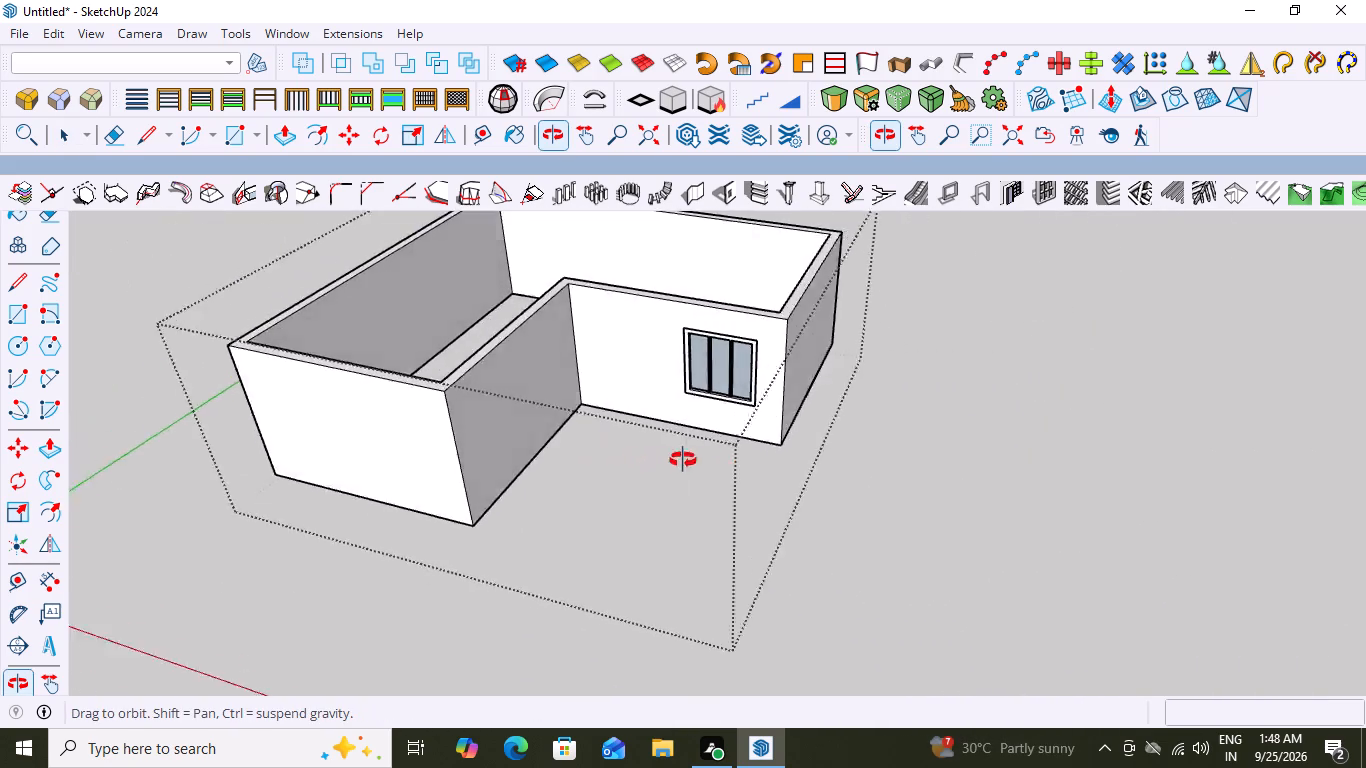
{"action": "middle_click_drag", "start_coordinate": [683, 460], "coordinate": [749, 447]}
{"action": "scroll", "coordinate": [743, 400], "scroll_direction": "up", "scroll_amount": 13}
{"action": "middle_click_drag", "start_coordinate": [742, 388], "coordinate": [779, 491]}
{"action": "scroll", "coordinate": [755, 414], "scroll_direction": "down", "scroll_amount": 10}
{"action": "middle_click_drag", "start_coordinate": [745, 512], "coordinate": [747, 536]}
{"action": "scroll", "coordinate": [745, 539], "scroll_direction": "up", "scroll_amount": 3}
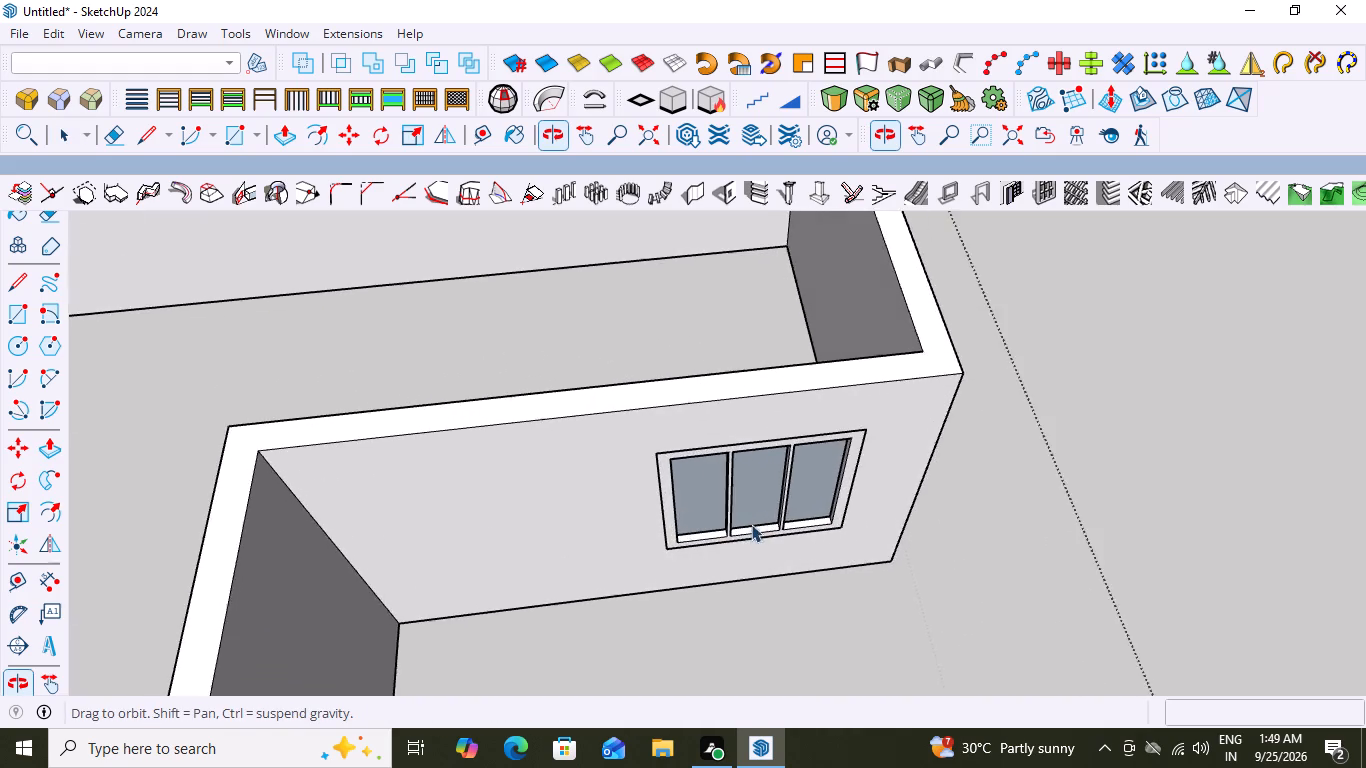
{"action": "scroll", "coordinate": [752, 523], "scroll_direction": "up", "scroll_amount": 9}
{"action": "scroll", "coordinate": [735, 453], "scroll_direction": "down", "scroll_amount": 11}
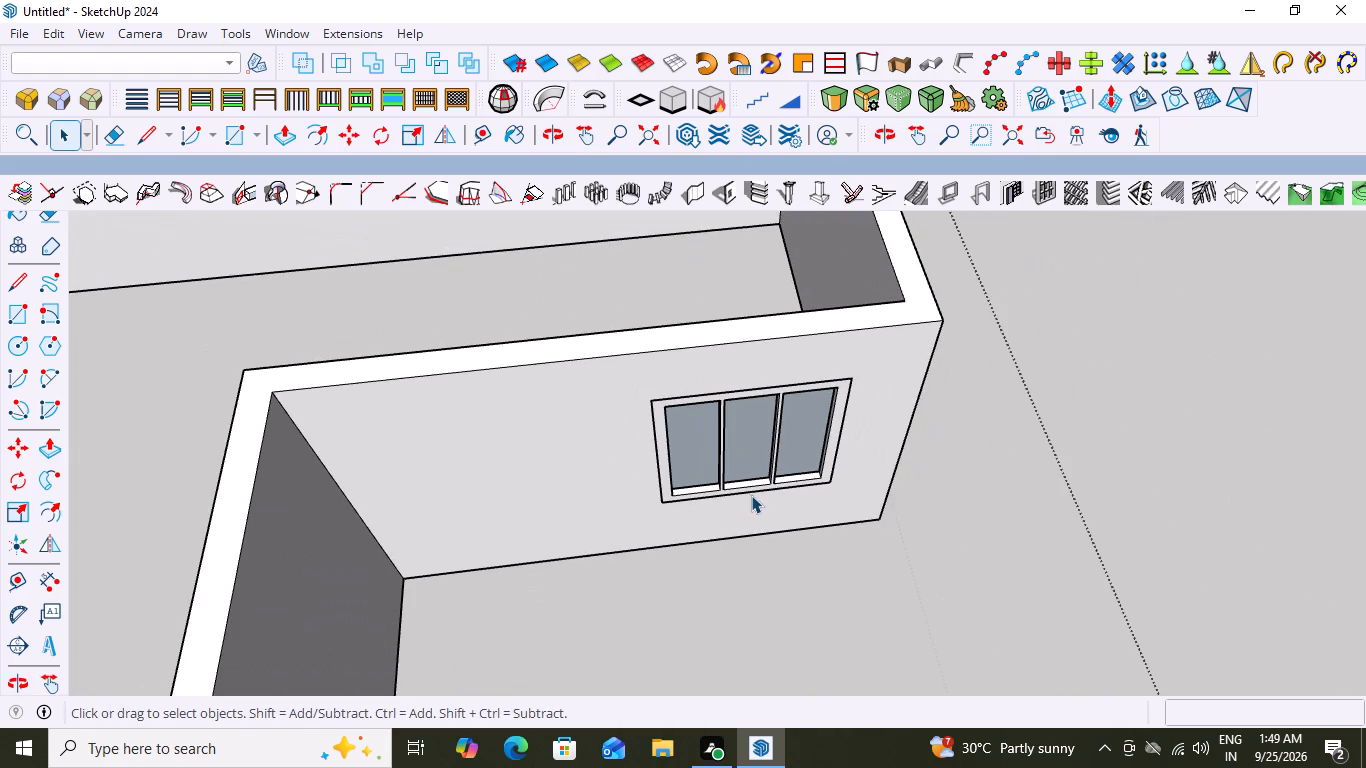
{"action": "scroll", "coordinate": [781, 479], "scroll_direction": "down", "scroll_amount": 5}
{"action": "middle_click_drag", "start_coordinate": [785, 557], "coordinate": [764, 434]}
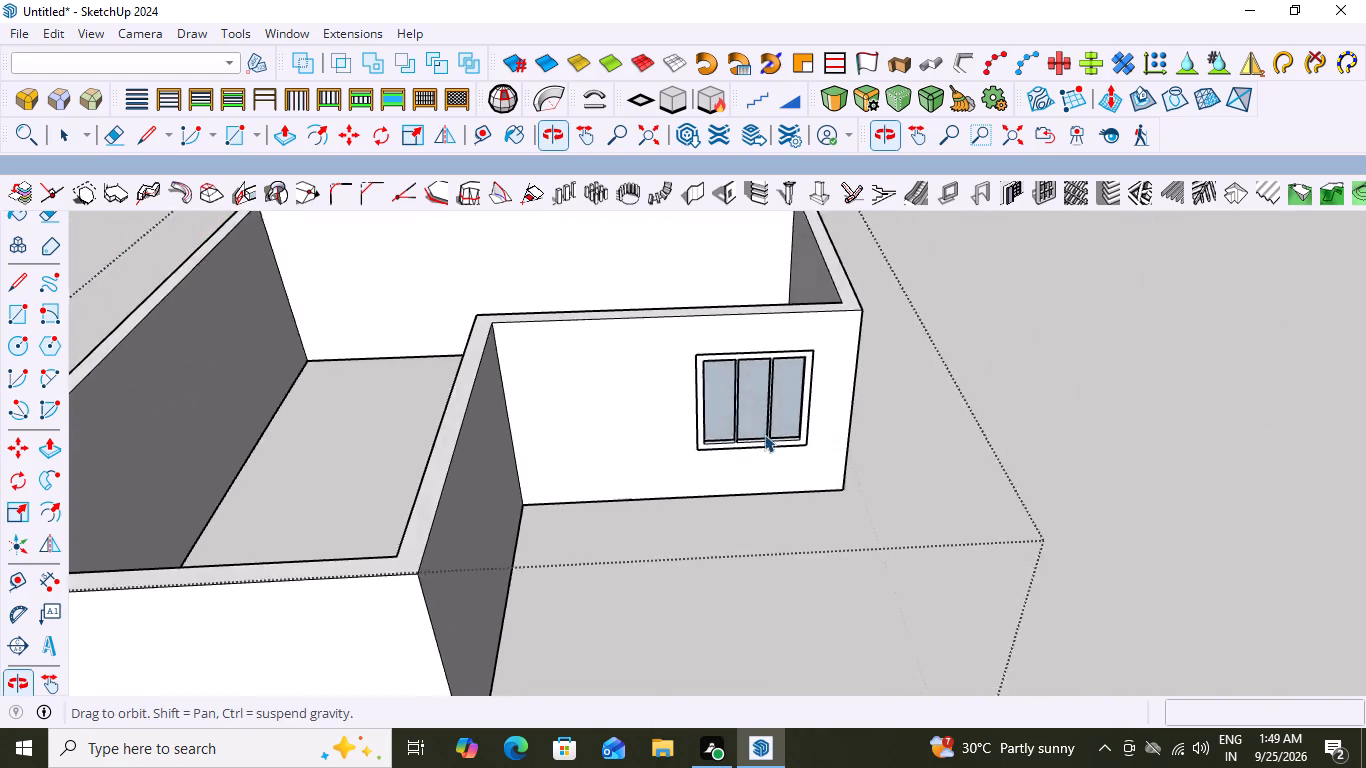
{"action": "middle_click_drag", "start_coordinate": [764, 434], "coordinate": [763, 434]}
{"action": "scroll", "coordinate": [764, 434], "scroll_direction": "up", "scroll_amount": 12}
{"action": "scroll", "coordinate": [760, 431], "scroll_direction": "down", "scroll_amount": 9}
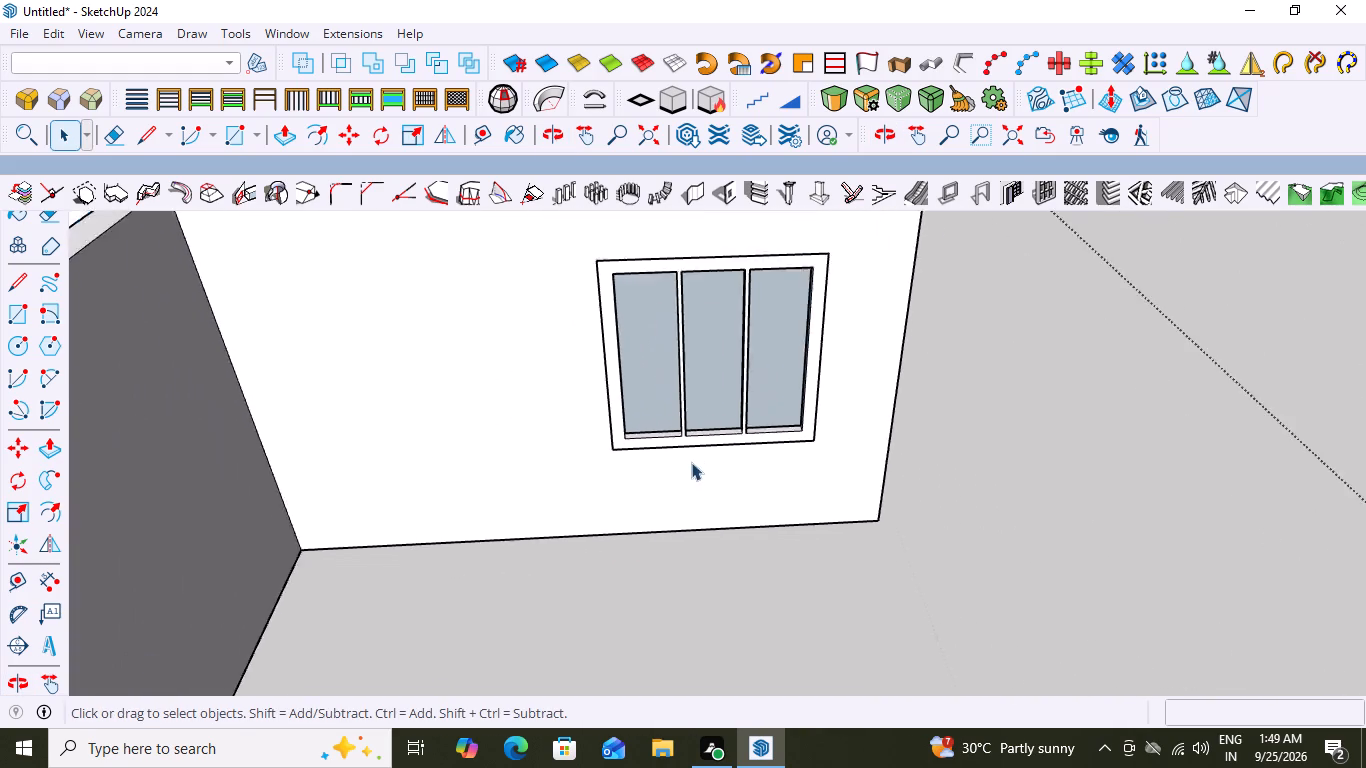
{"action": "scroll", "coordinate": [691, 462], "scroll_direction": "down", "scroll_amount": 2}
{"action": "middle_click_drag", "start_coordinate": [914, 428], "coordinate": [968, 396]}
{"action": "scroll", "coordinate": [660, 350], "scroll_direction": "up", "scroll_amount": 2}
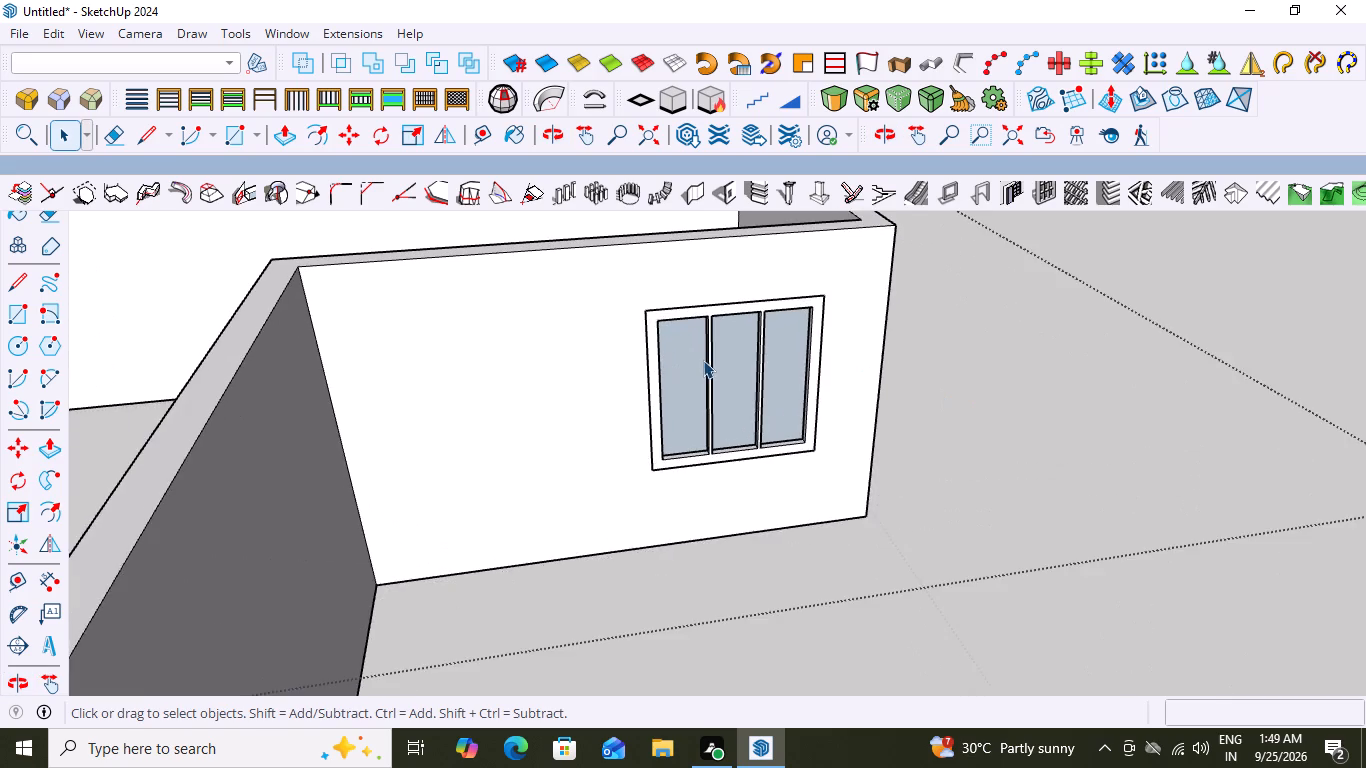
{"action": "scroll", "coordinate": [703, 360], "scroll_direction": "up", "scroll_amount": 1}
{"action": "scroll", "coordinate": [700, 386], "scroll_direction": "down", "scroll_amount": 5}
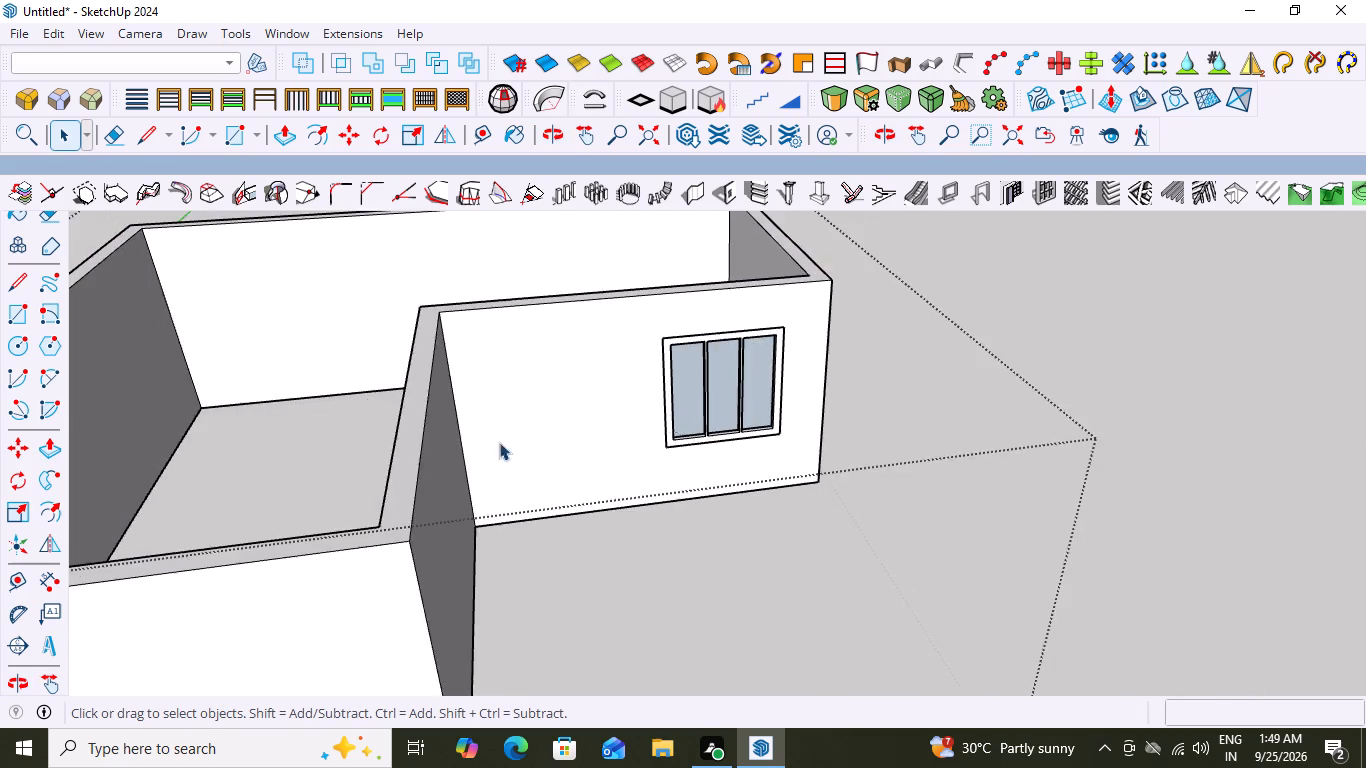
{"action": "middle_click_drag", "start_coordinate": [475, 437], "coordinate": [422, 391]}
{"action": "middle_click_drag", "start_coordinate": [487, 392], "coordinate": [510, 392]}
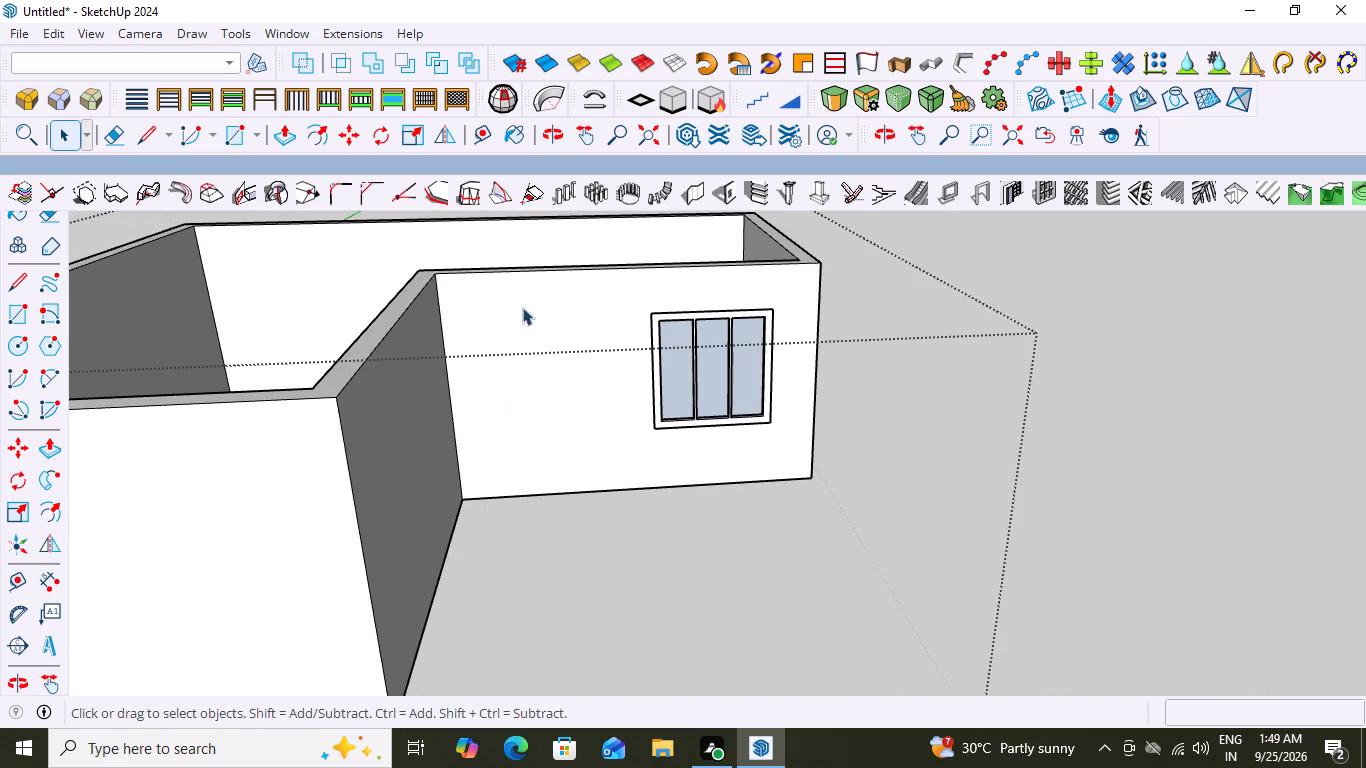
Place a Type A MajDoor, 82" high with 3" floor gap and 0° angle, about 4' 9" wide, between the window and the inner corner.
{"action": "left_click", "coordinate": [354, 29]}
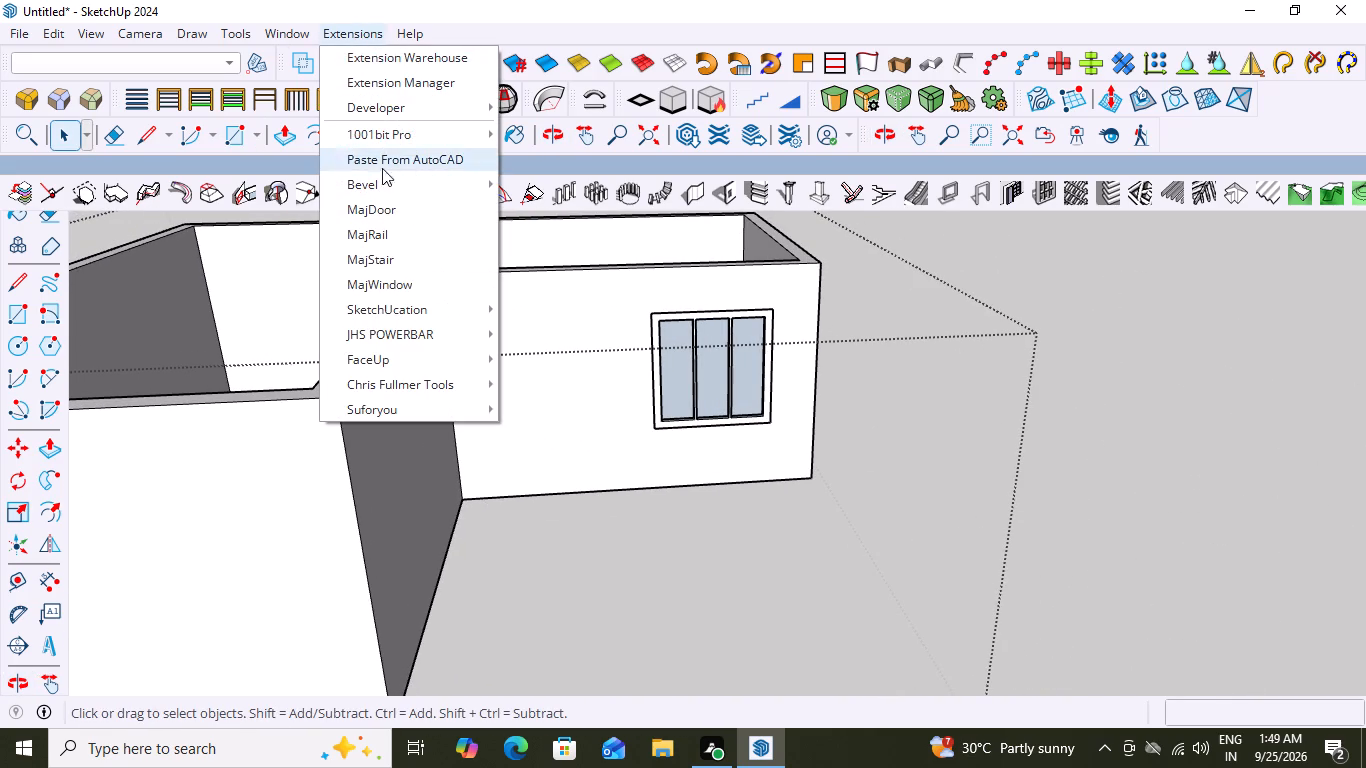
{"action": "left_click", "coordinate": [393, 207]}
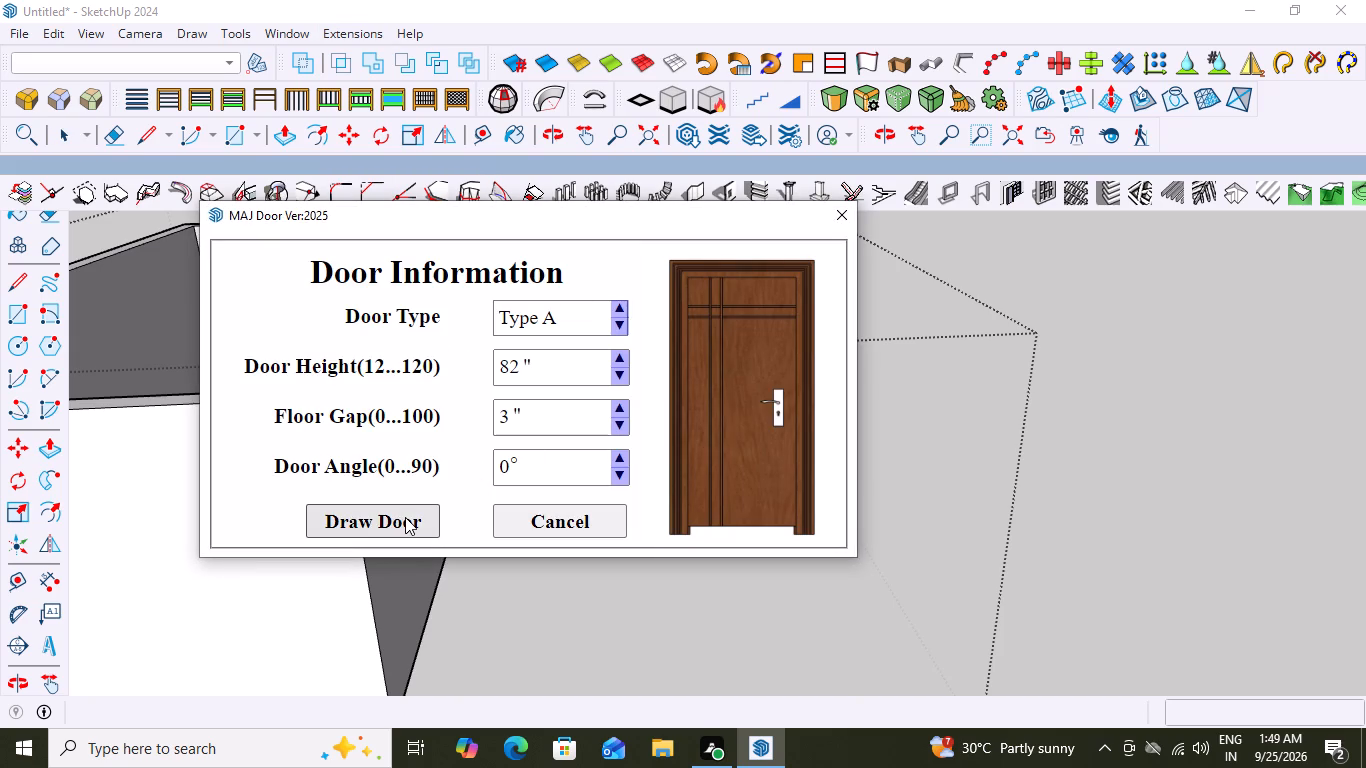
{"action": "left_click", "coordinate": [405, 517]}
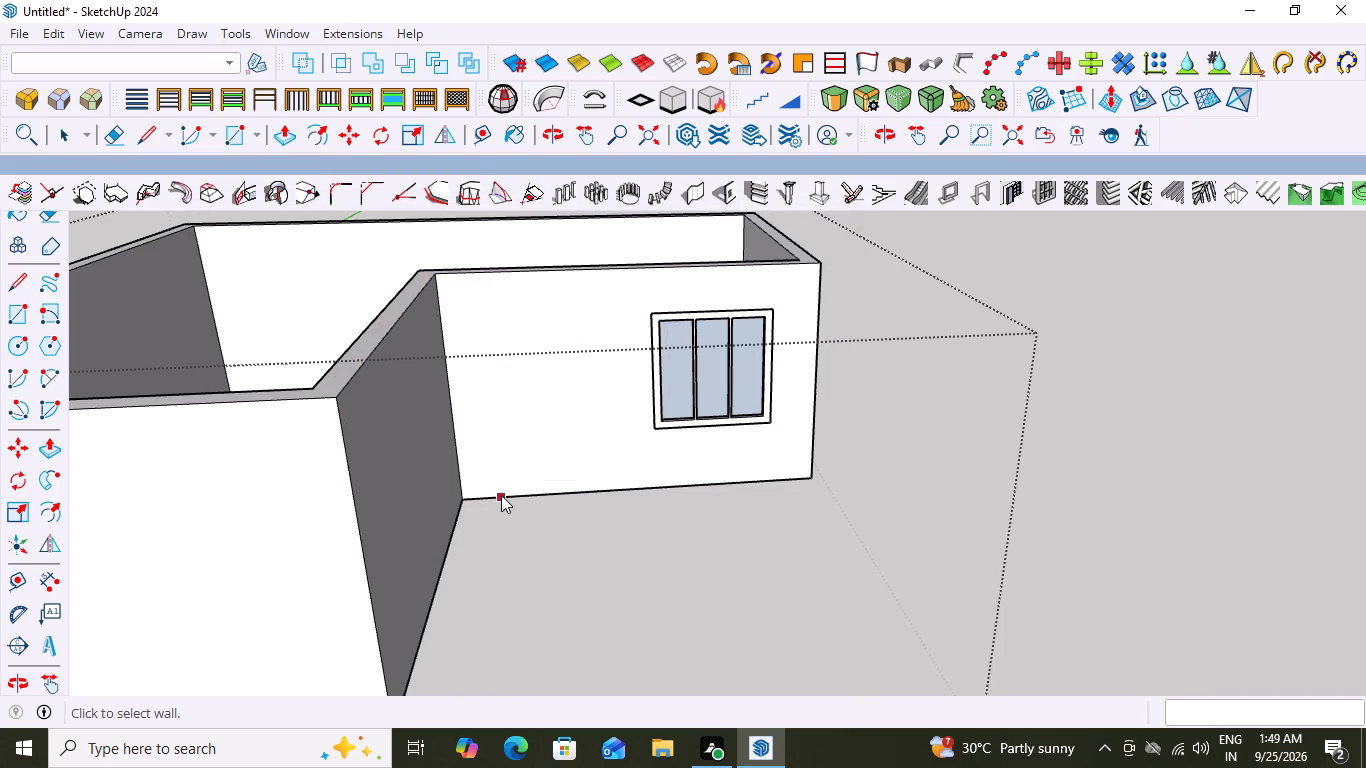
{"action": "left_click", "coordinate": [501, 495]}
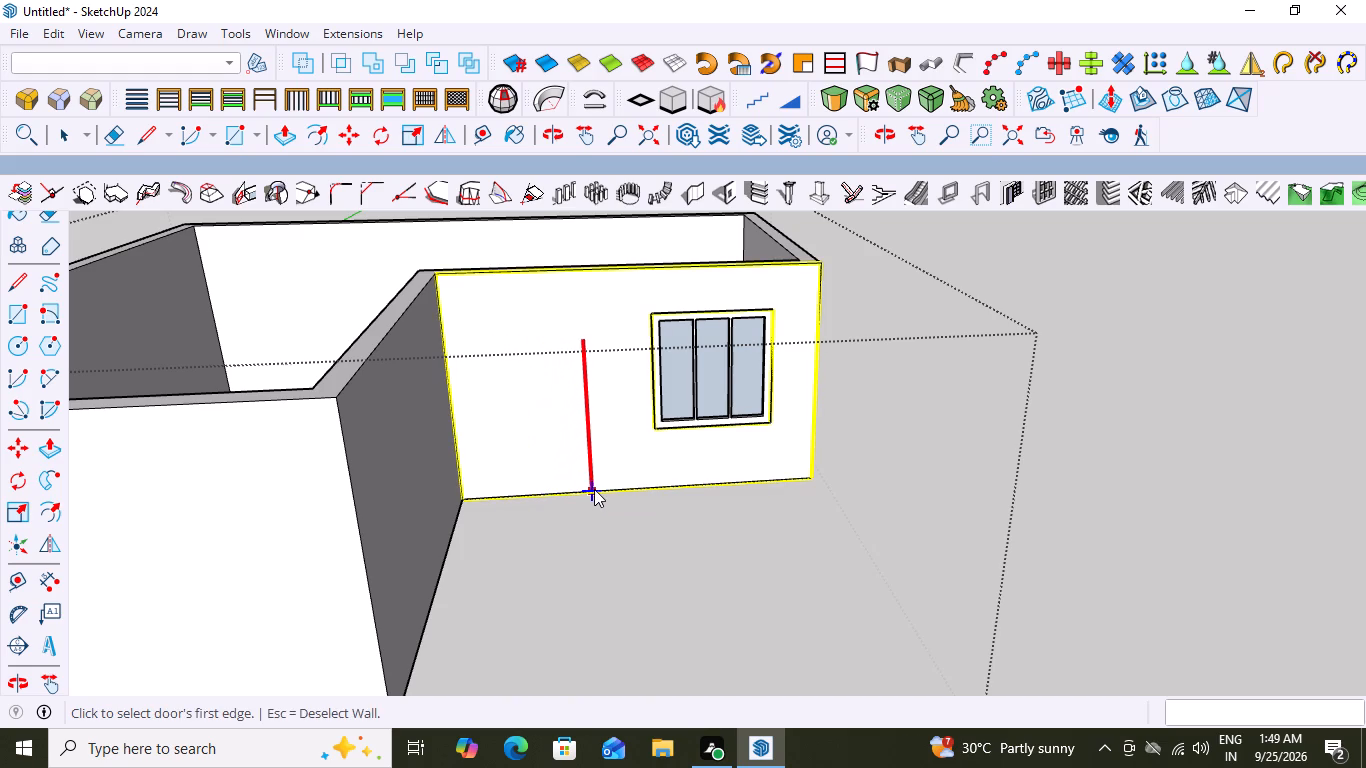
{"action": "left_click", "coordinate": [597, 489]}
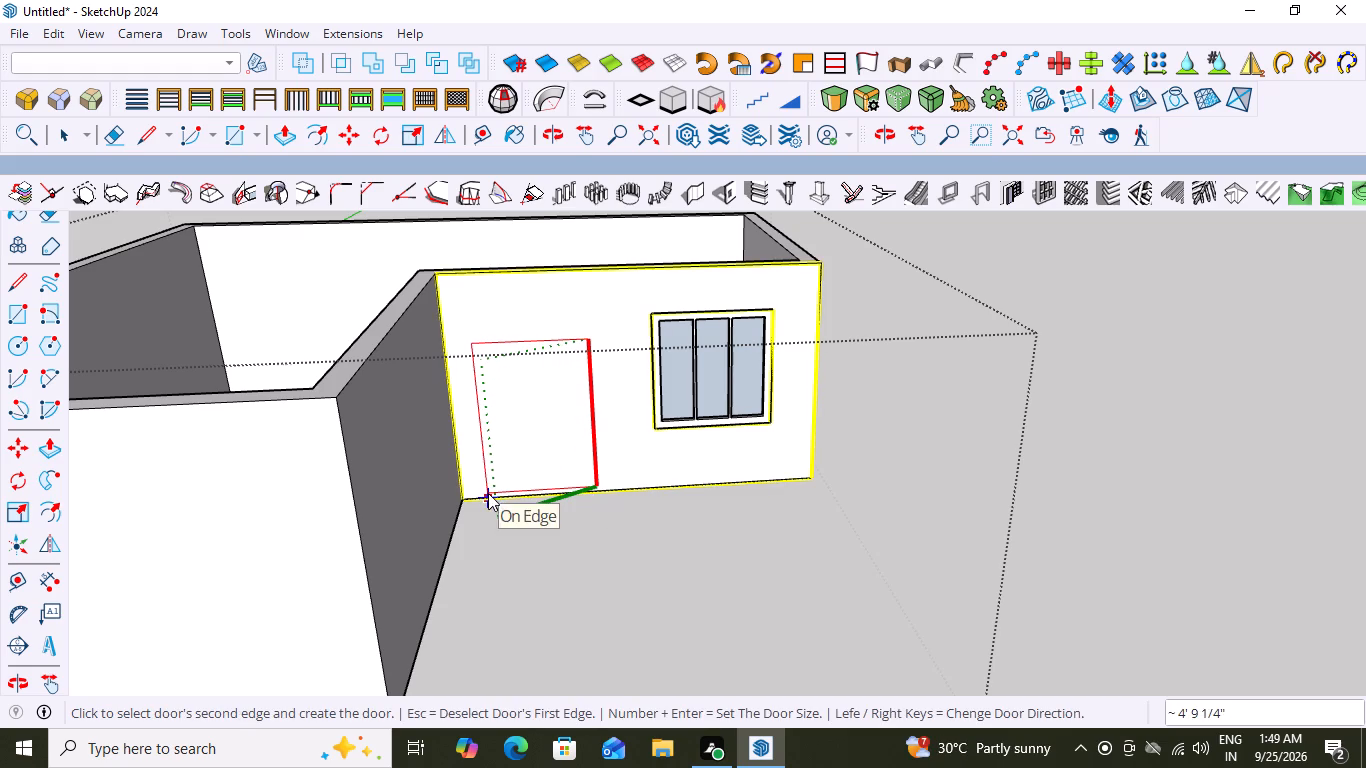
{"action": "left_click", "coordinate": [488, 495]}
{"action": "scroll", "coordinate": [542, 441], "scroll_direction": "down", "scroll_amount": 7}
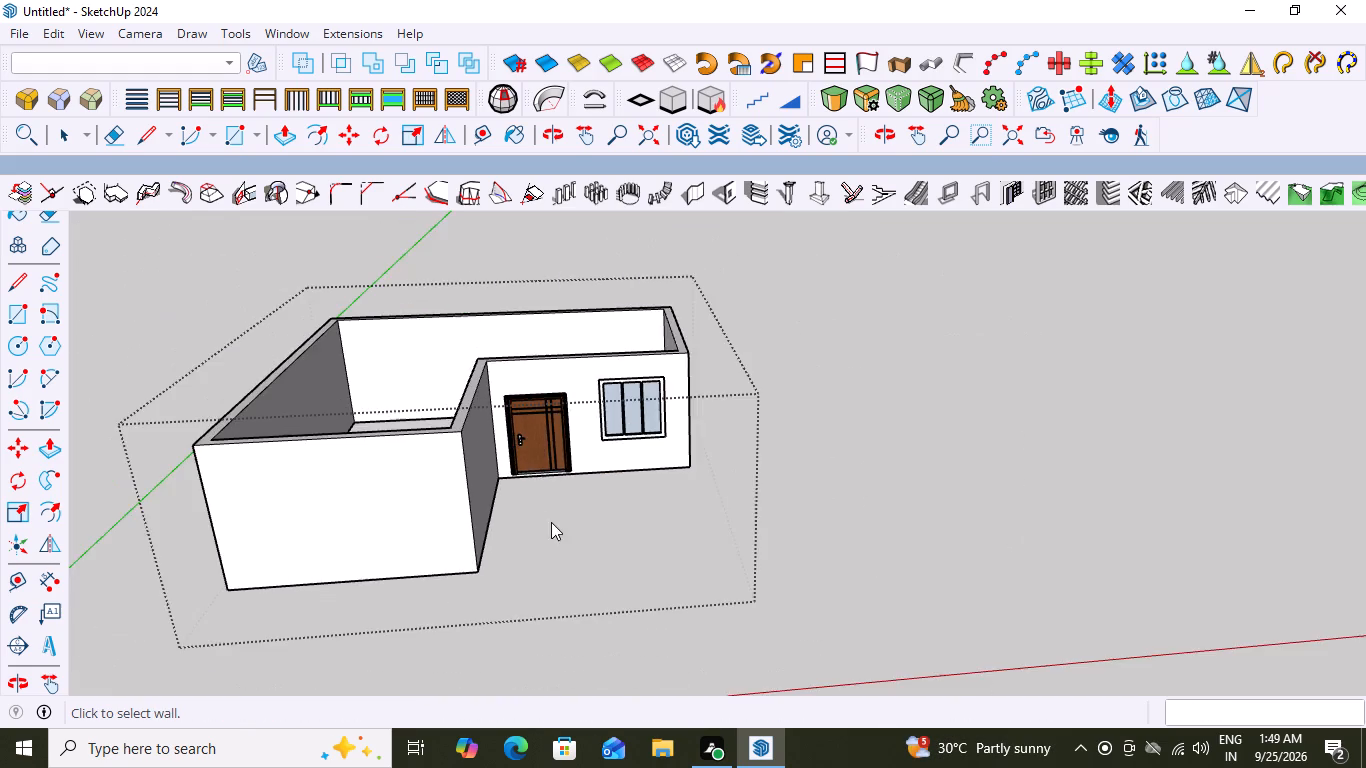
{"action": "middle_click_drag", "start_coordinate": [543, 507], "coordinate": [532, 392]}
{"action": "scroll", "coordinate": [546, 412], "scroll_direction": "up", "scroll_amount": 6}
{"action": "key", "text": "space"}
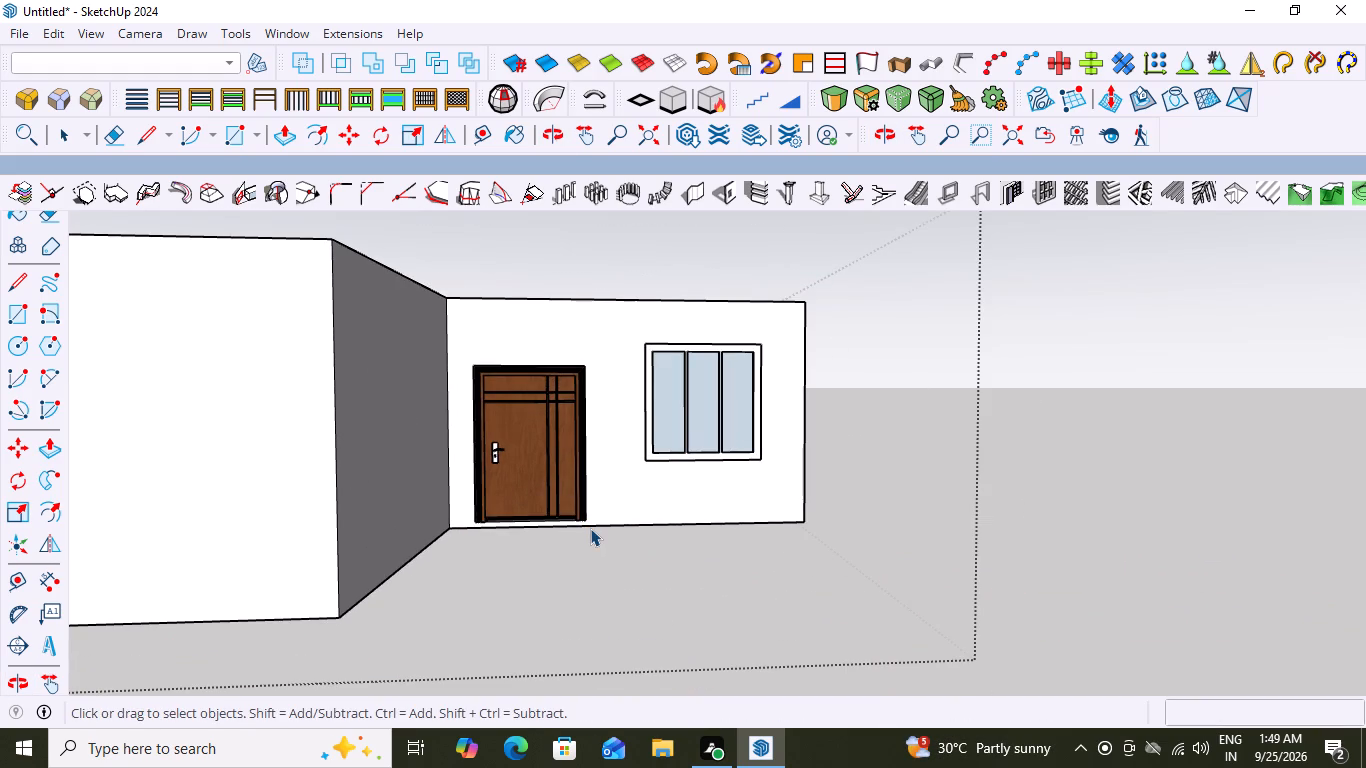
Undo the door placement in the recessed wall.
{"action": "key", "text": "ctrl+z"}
Measure the height from the wall's base to the window frame's upper corner with the Dimension tool, without placing a dimension.
{"action": "scroll", "coordinate": [681, 455], "scroll_direction": "down", "scroll_amount": 3}
{"action": "scroll", "coordinate": [649, 305], "scroll_direction": "up", "scroll_amount": 4}
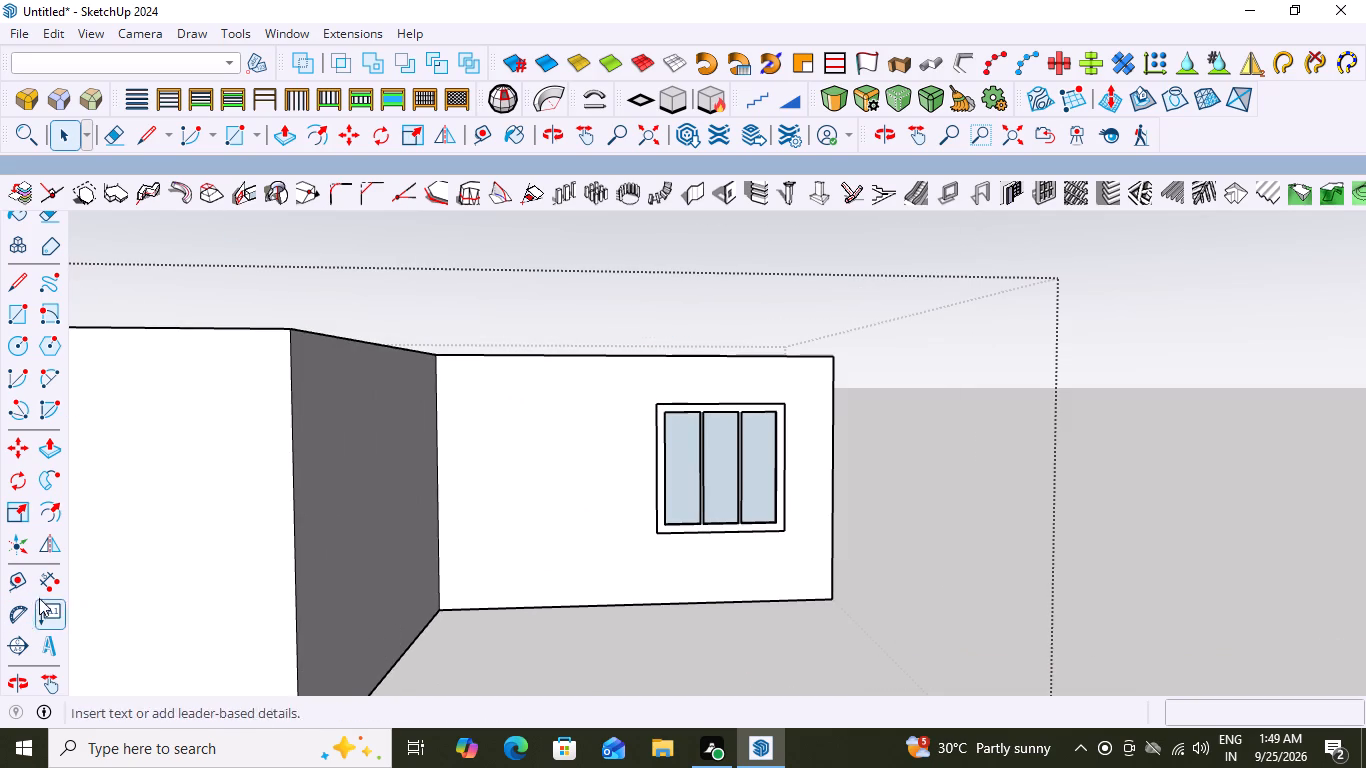
{"action": "left_click", "coordinate": [53, 582]}
{"action": "scroll", "coordinate": [656, 459], "scroll_direction": "up", "scroll_amount": 5}
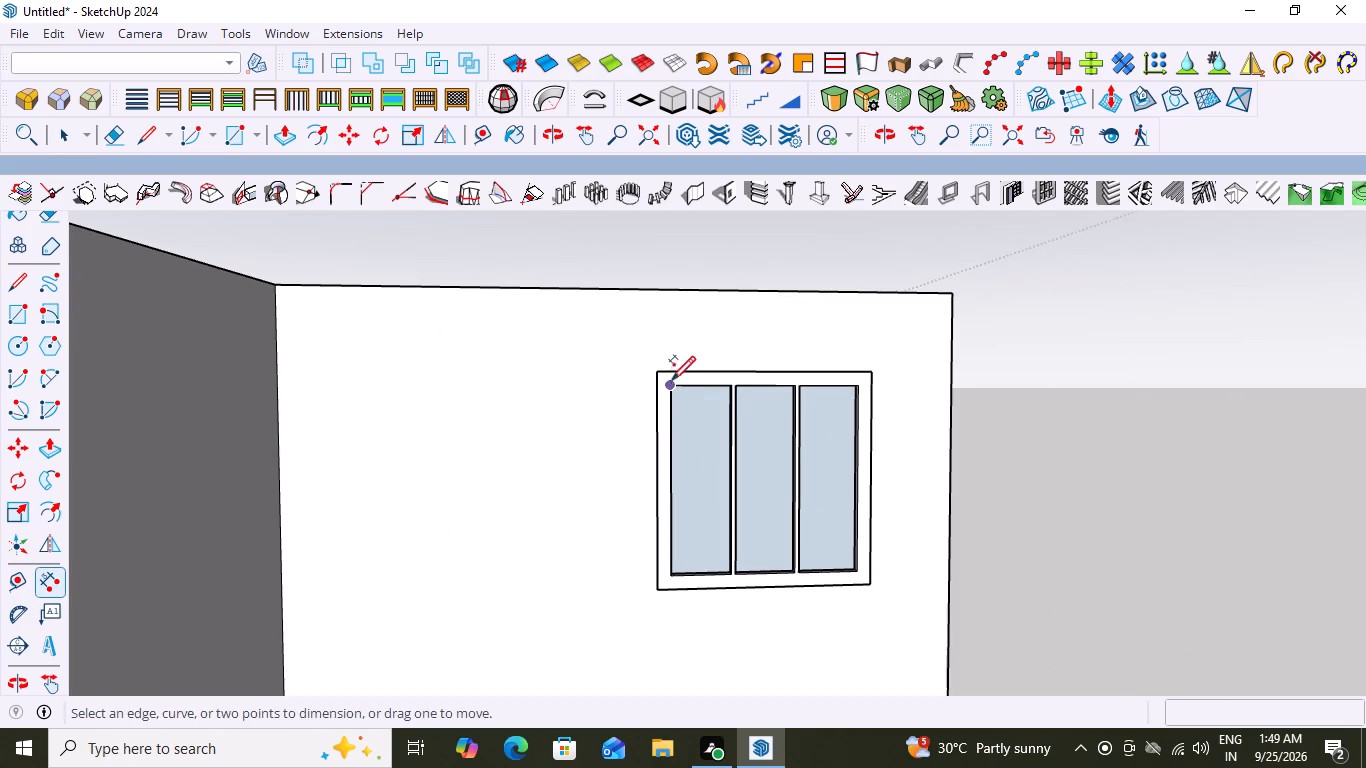
{"action": "left_click", "coordinate": [653, 369]}
{"action": "scroll", "coordinate": [699, 464], "scroll_direction": "down", "scroll_amount": 8}
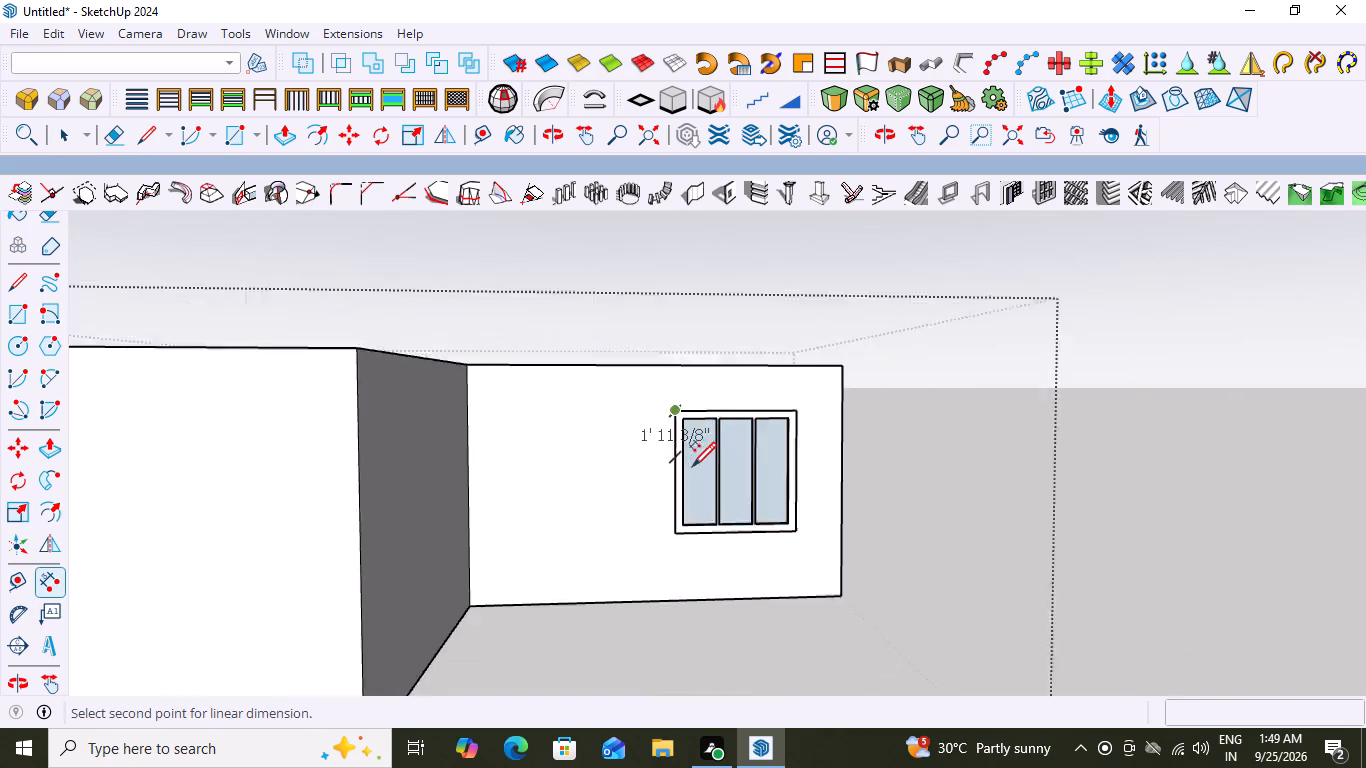
{"action": "scroll", "coordinate": [680, 593], "scroll_direction": "up", "scroll_amount": 7}
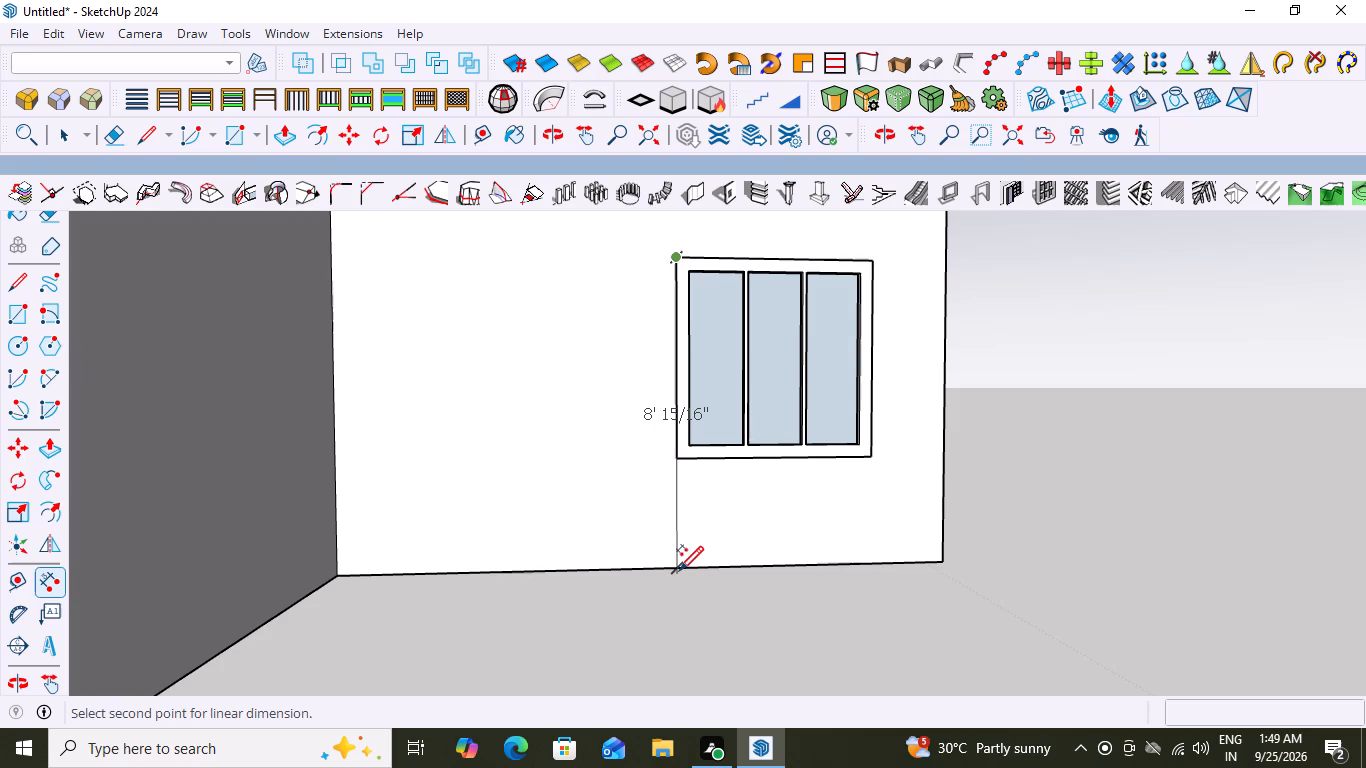
{"action": "key", "text": "Escape"}
{"action": "scroll", "coordinate": [714, 591], "scroll_direction": "down", "scroll_amount": 9}
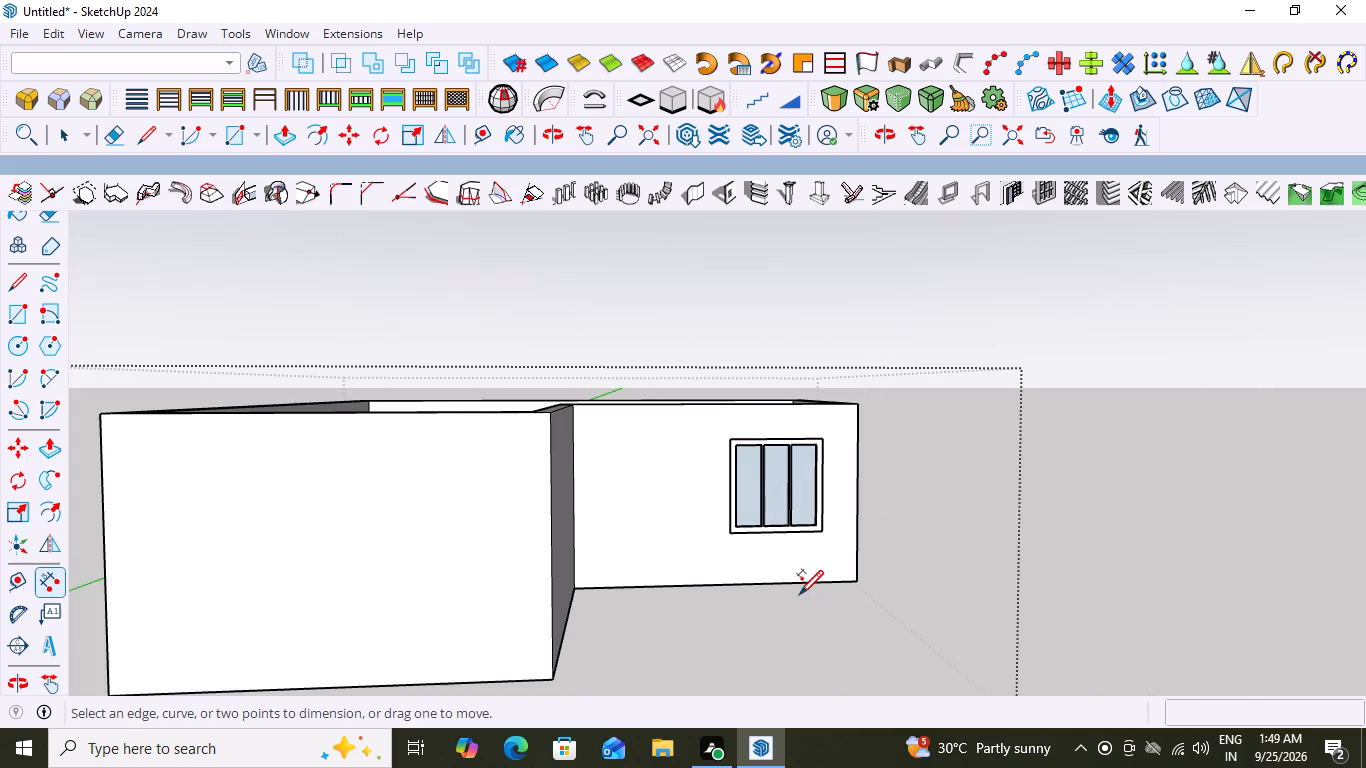
{"action": "key", "text": "space"}
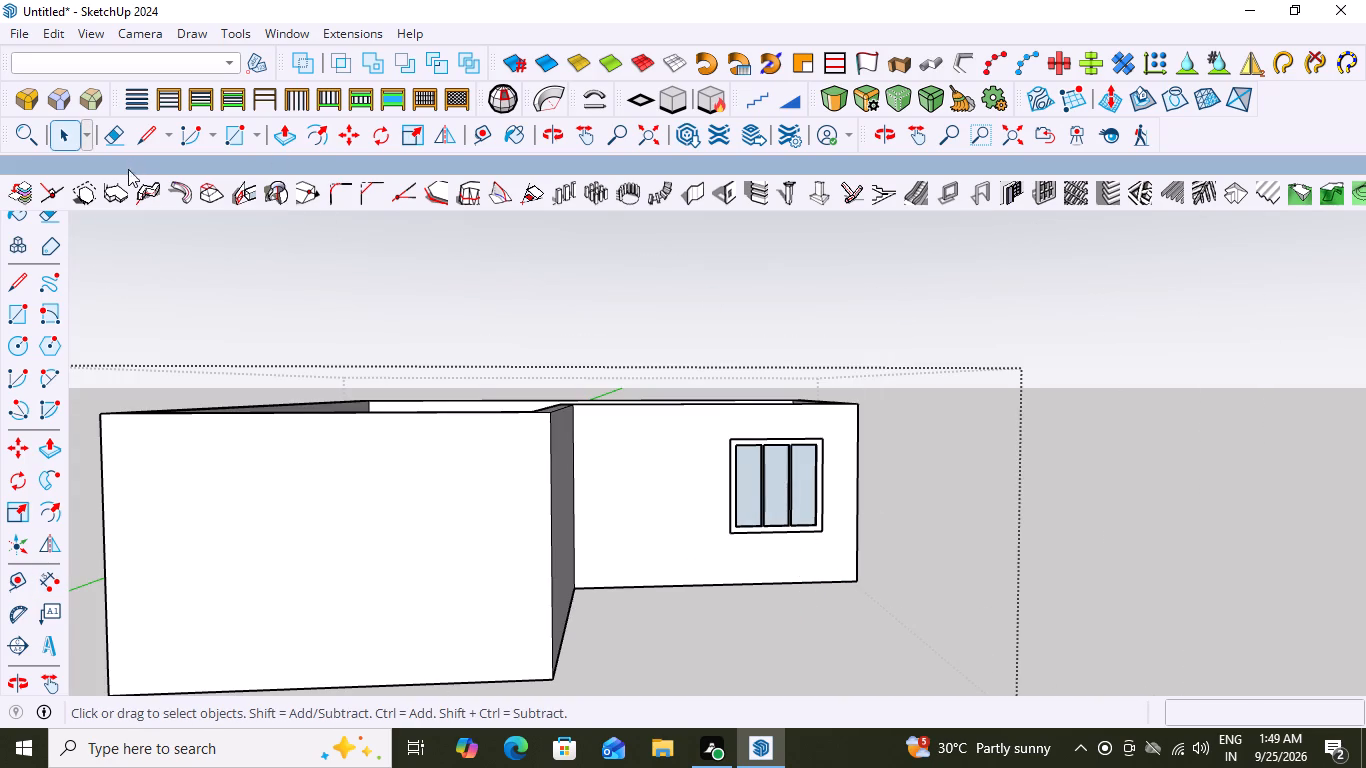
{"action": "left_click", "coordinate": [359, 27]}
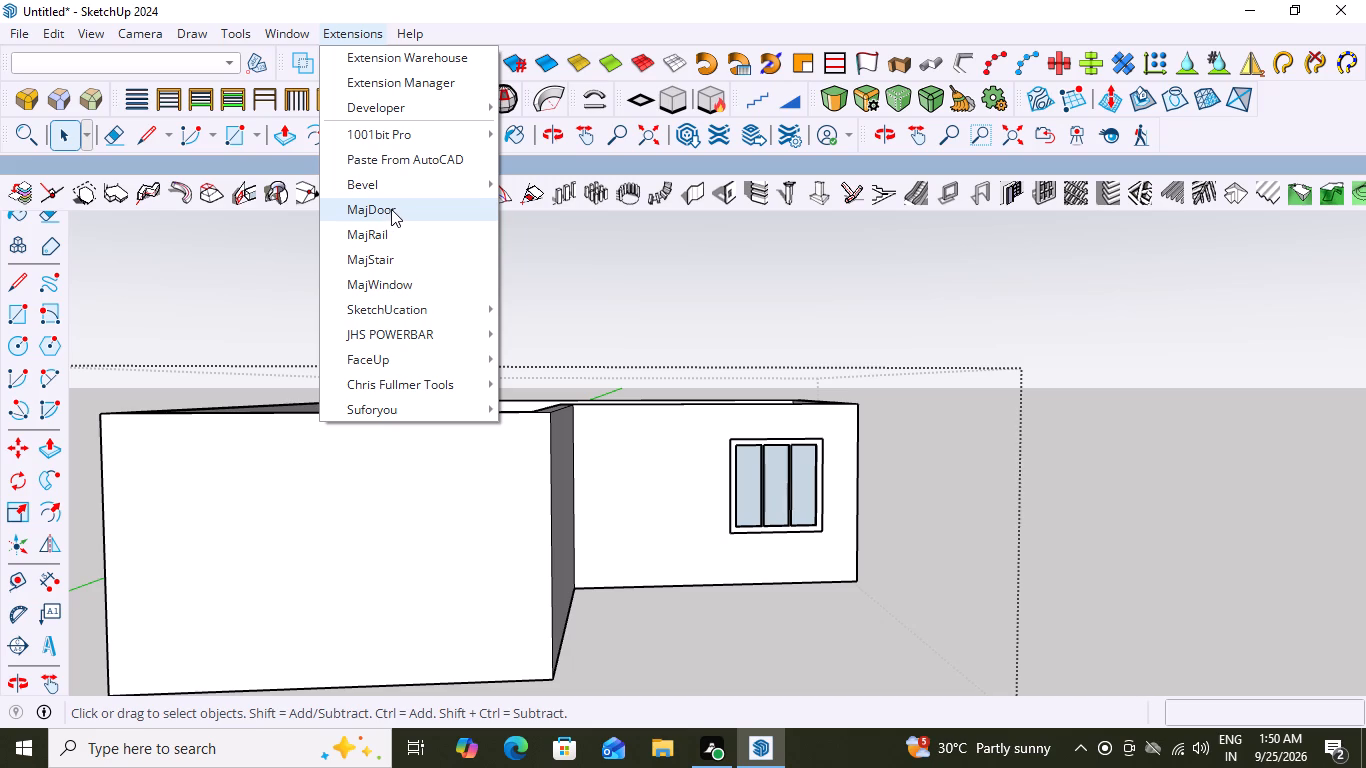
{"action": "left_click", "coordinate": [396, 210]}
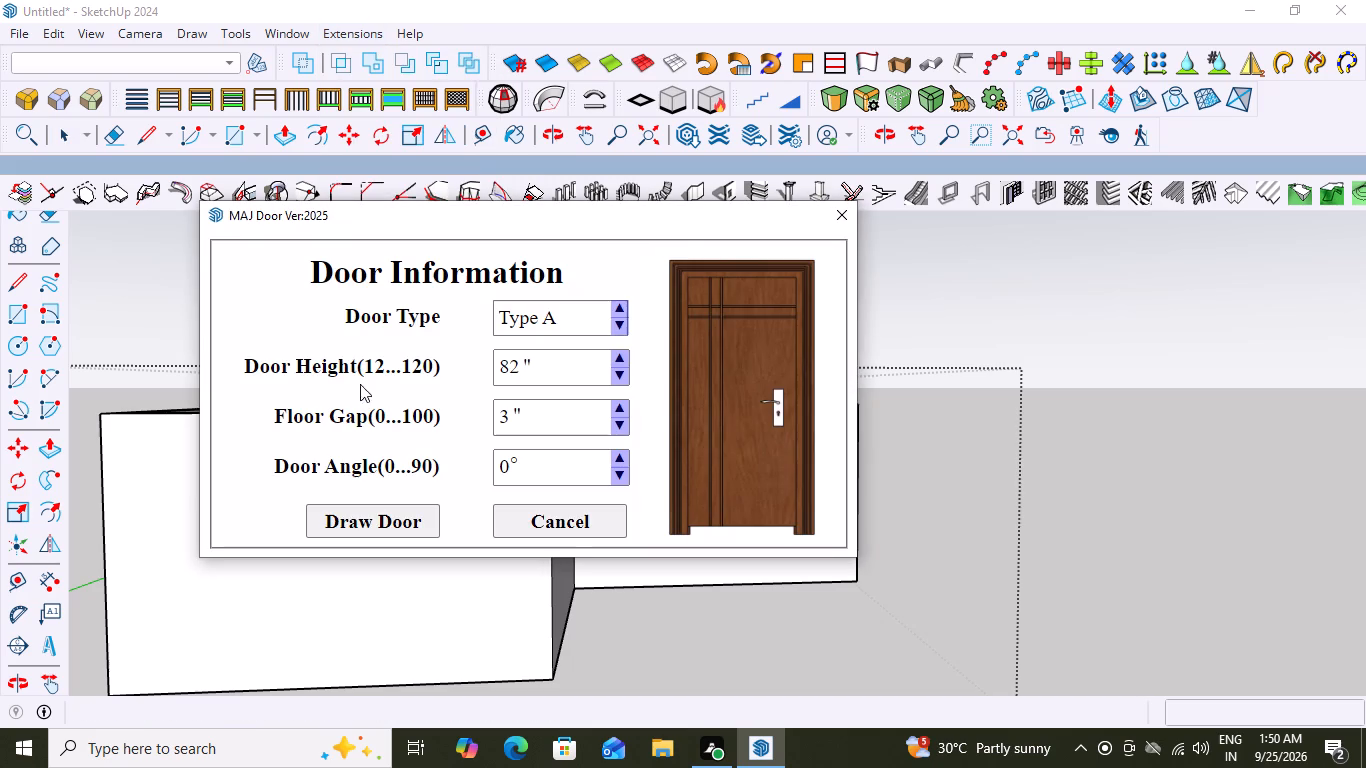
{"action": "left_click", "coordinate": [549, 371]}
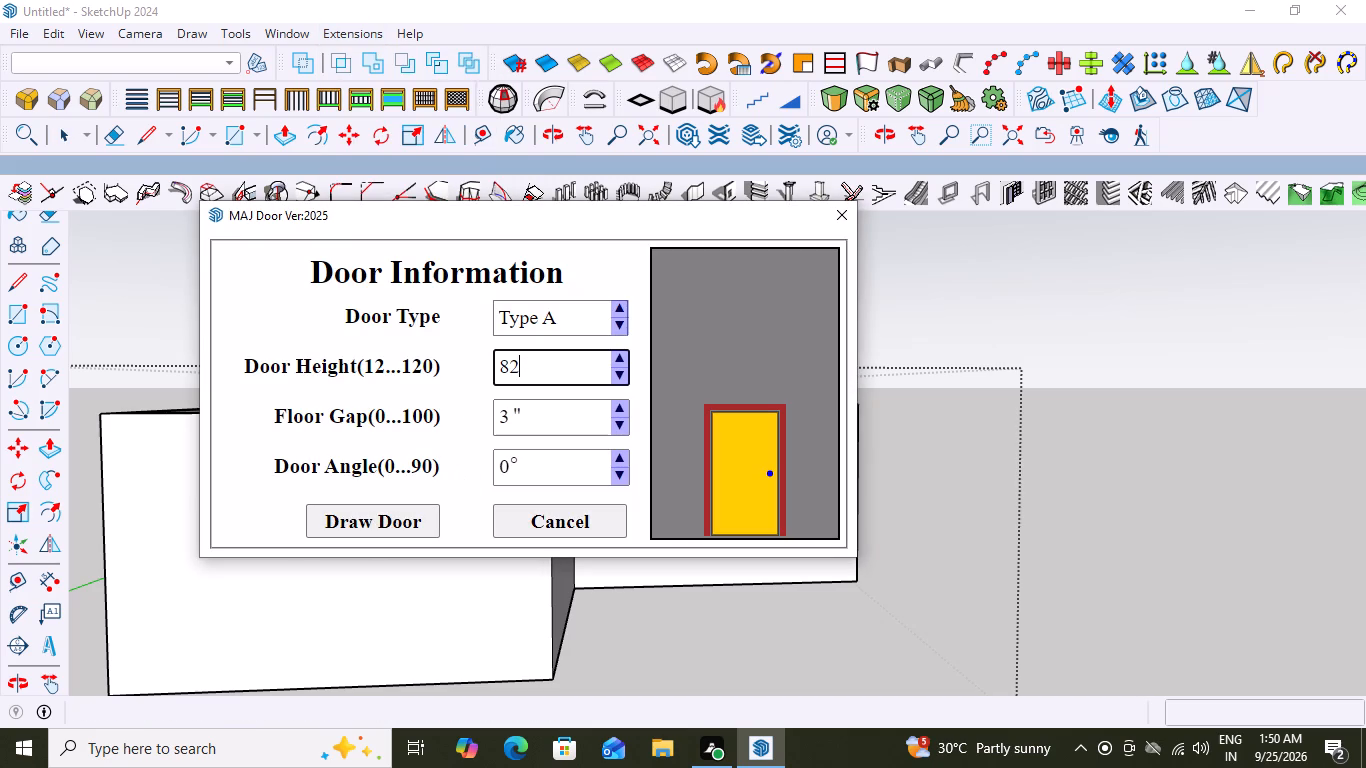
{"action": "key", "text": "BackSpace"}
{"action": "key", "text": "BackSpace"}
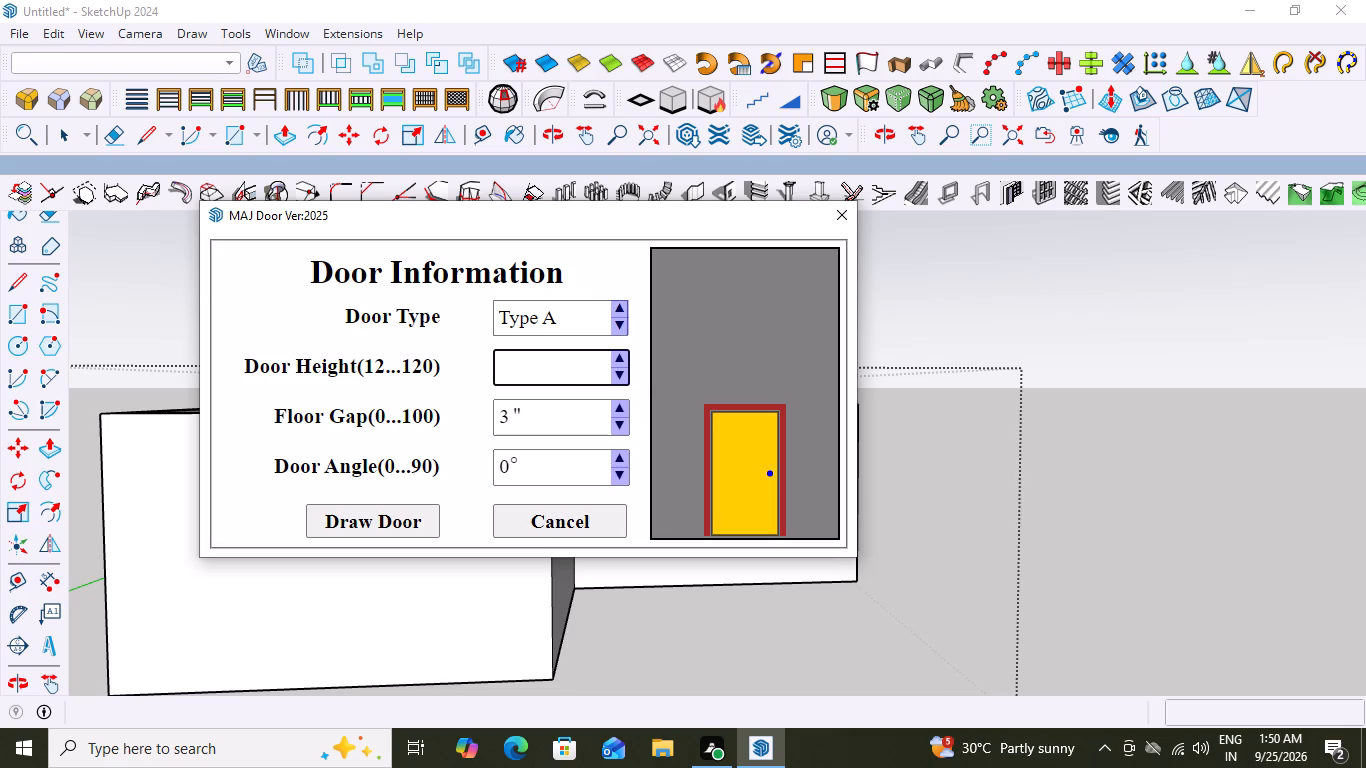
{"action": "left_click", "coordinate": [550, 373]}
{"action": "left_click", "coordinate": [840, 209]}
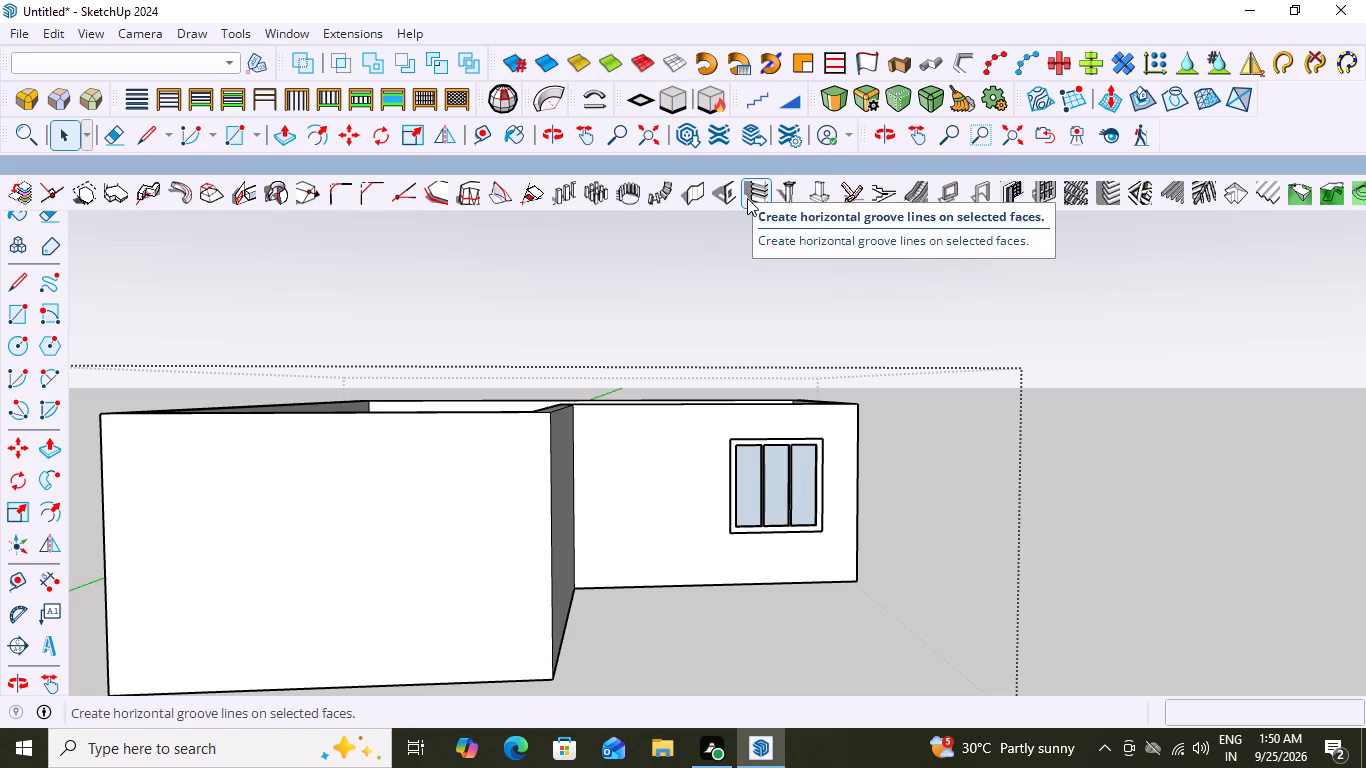
Place a Type A MajDoor, 82" high with 3" floor gap and 0° angle, about 4' 4" wide, between the inner corner and window.
{"action": "left_click", "coordinate": [363, 36]}
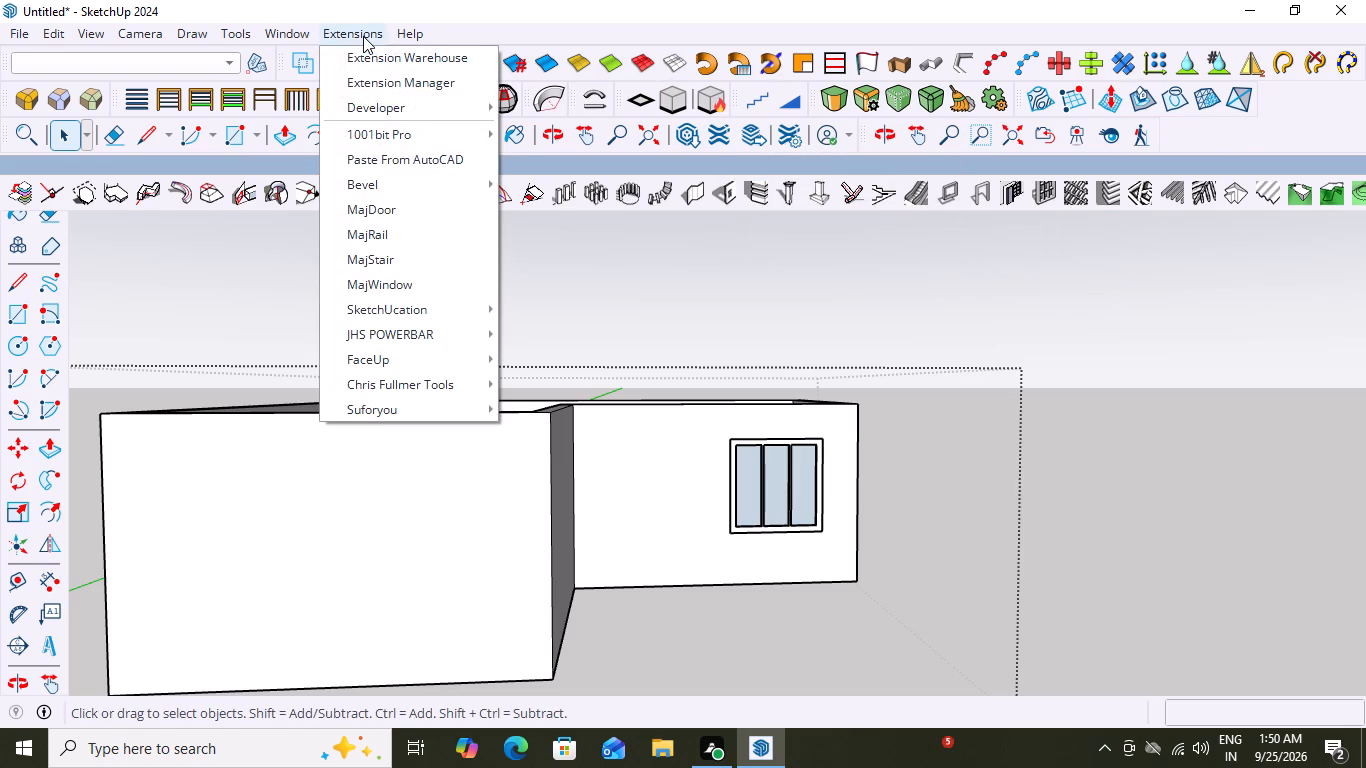
{"action": "left_click", "coordinate": [409, 208]}
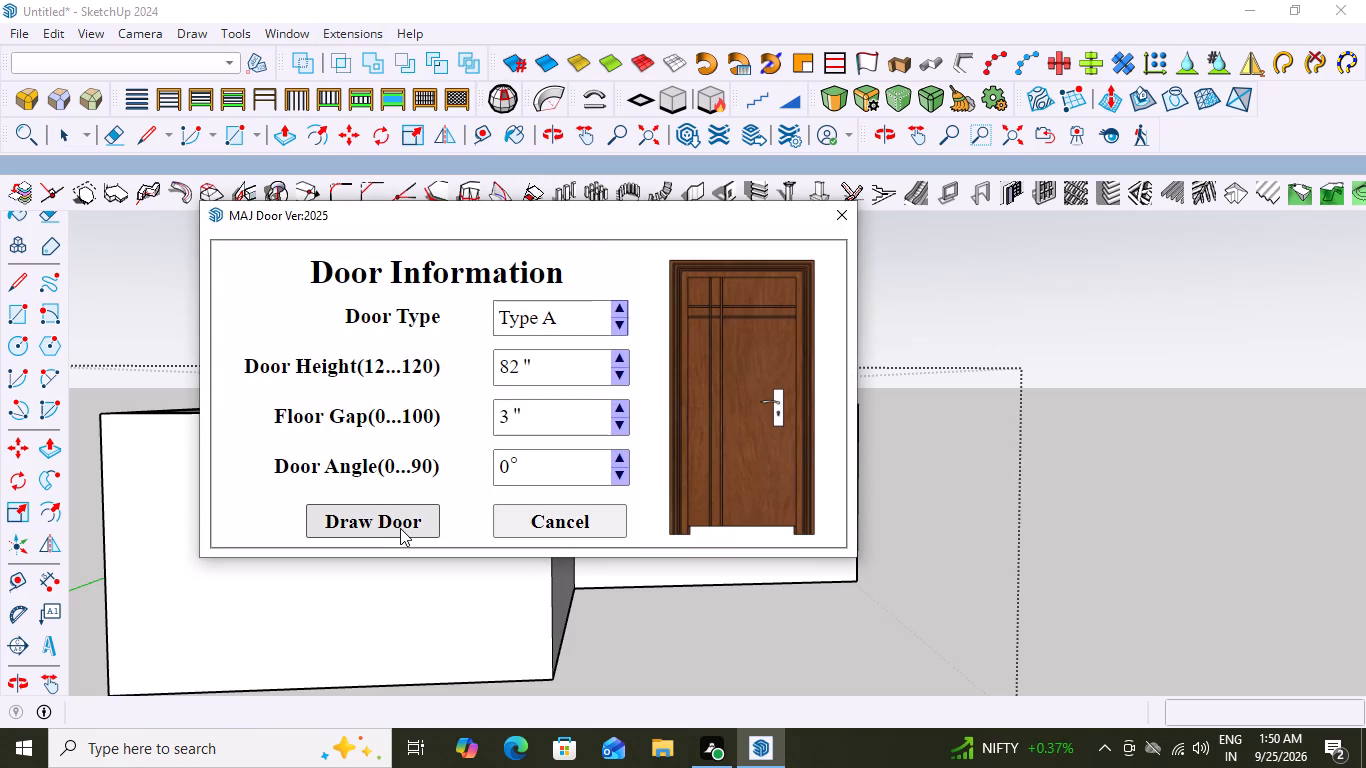
{"action": "left_click", "coordinate": [403, 527]}
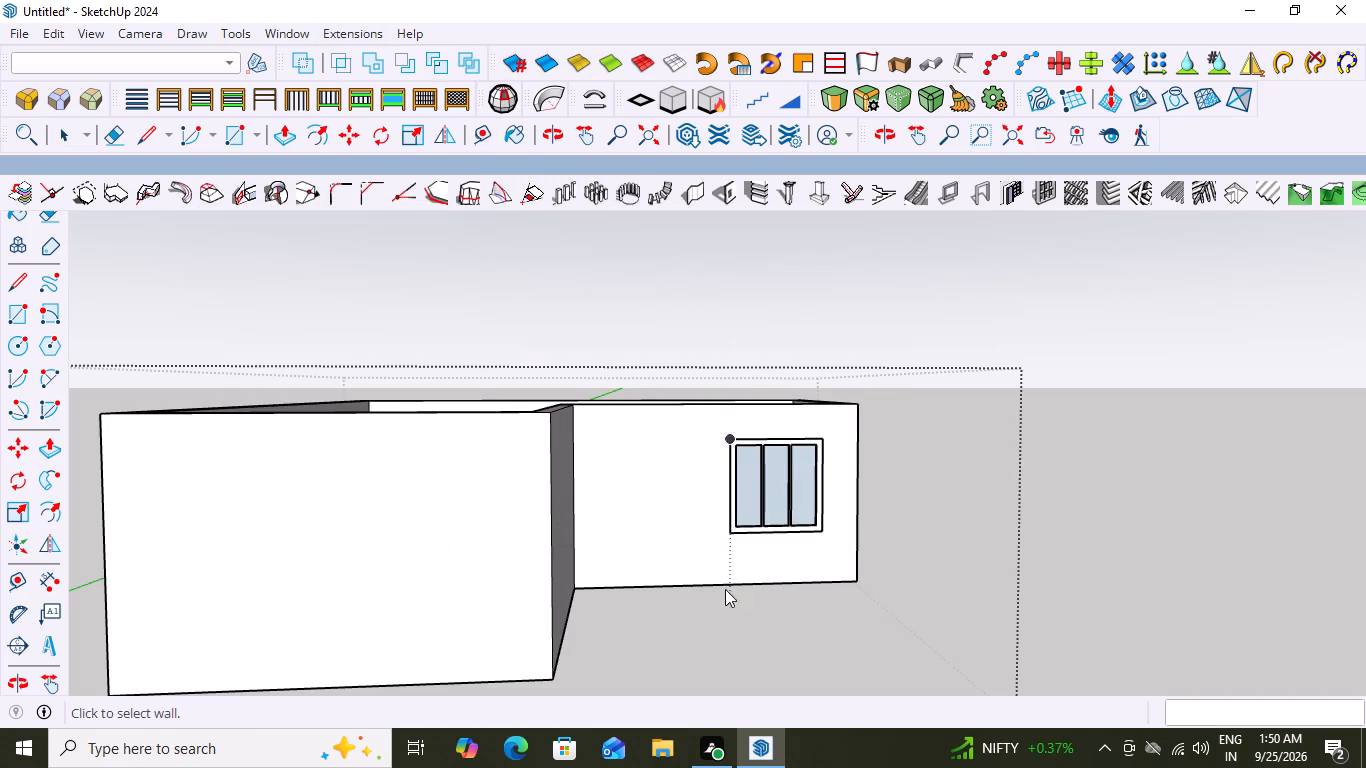
{"action": "left_click", "coordinate": [600, 583]}
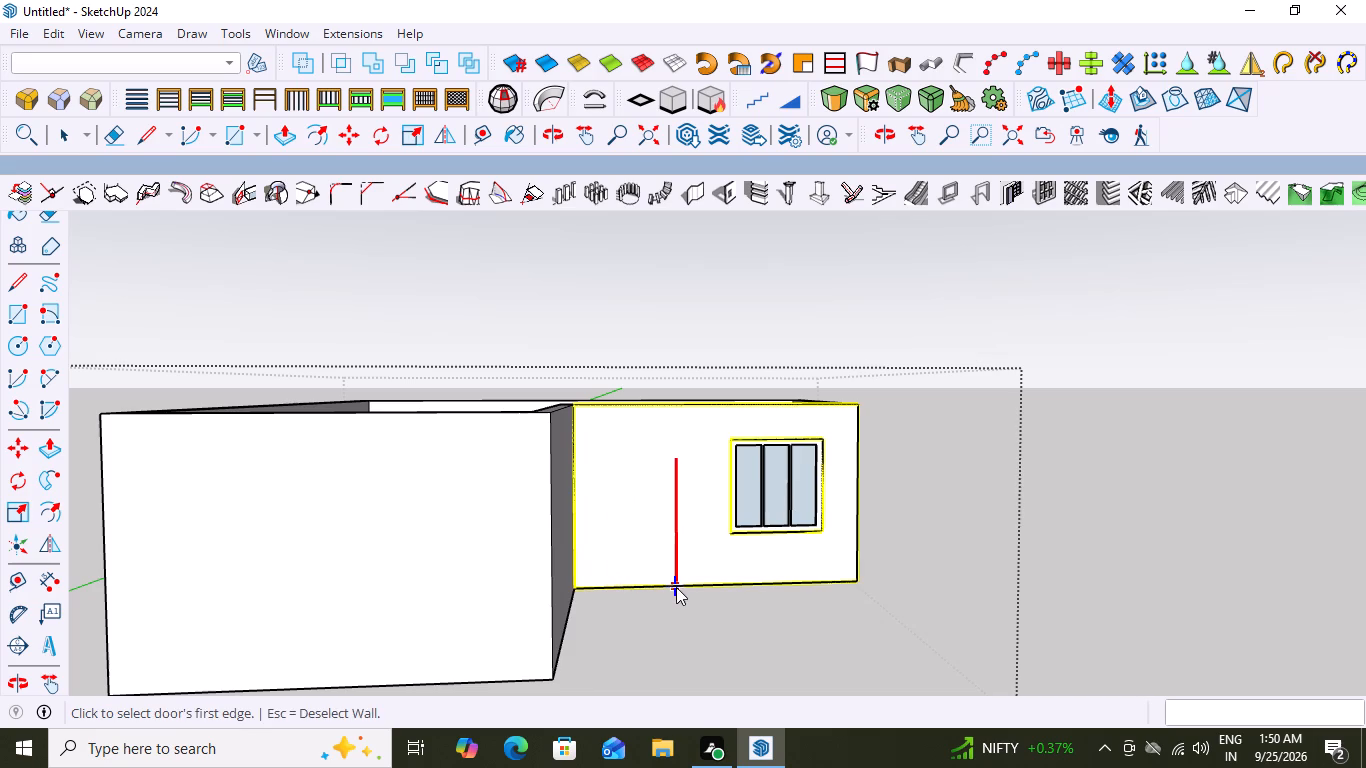
{"action": "left_click", "coordinate": [675, 582]}
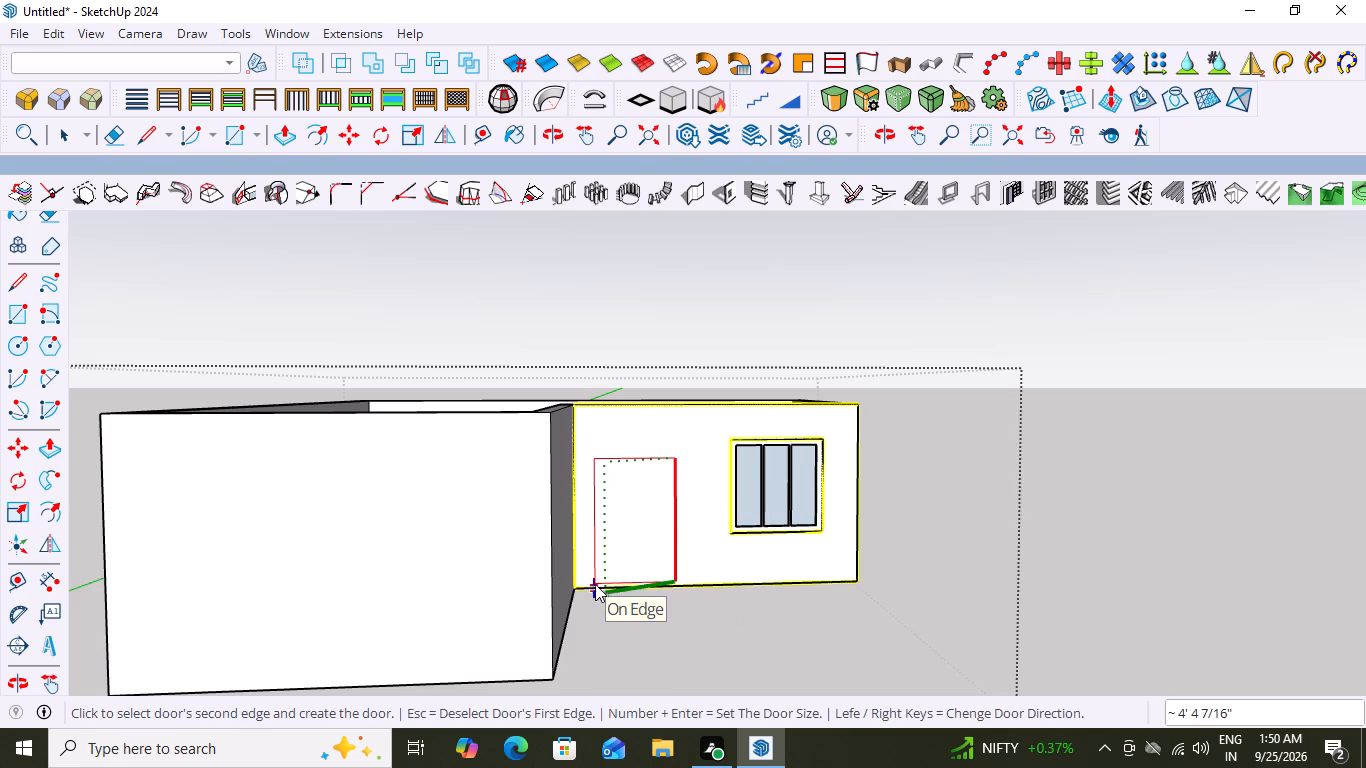
{"action": "left_click", "coordinate": [595, 584]}
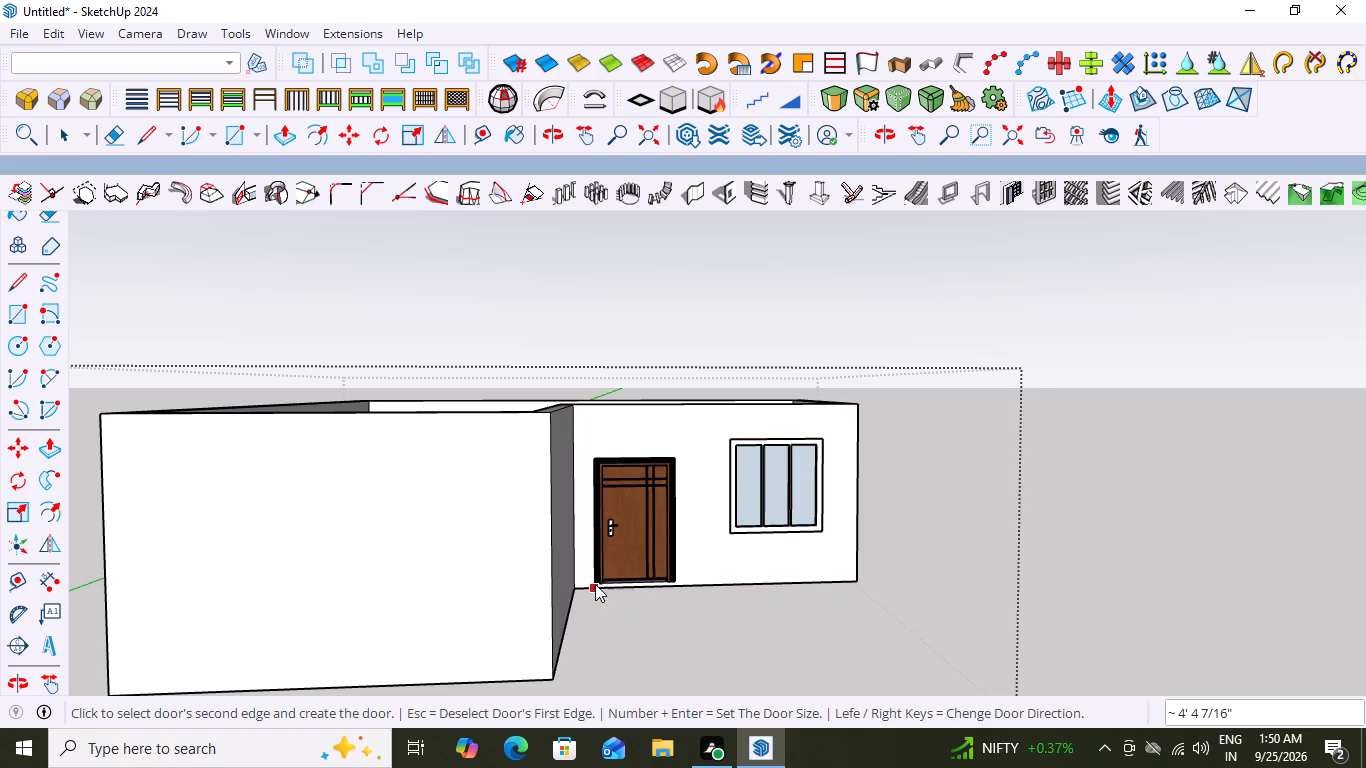
{"action": "scroll", "coordinate": [640, 497], "scroll_direction": "up", "scroll_amount": 3}
{"action": "scroll", "coordinate": [646, 475], "scroll_direction": "down", "scroll_amount": 9}
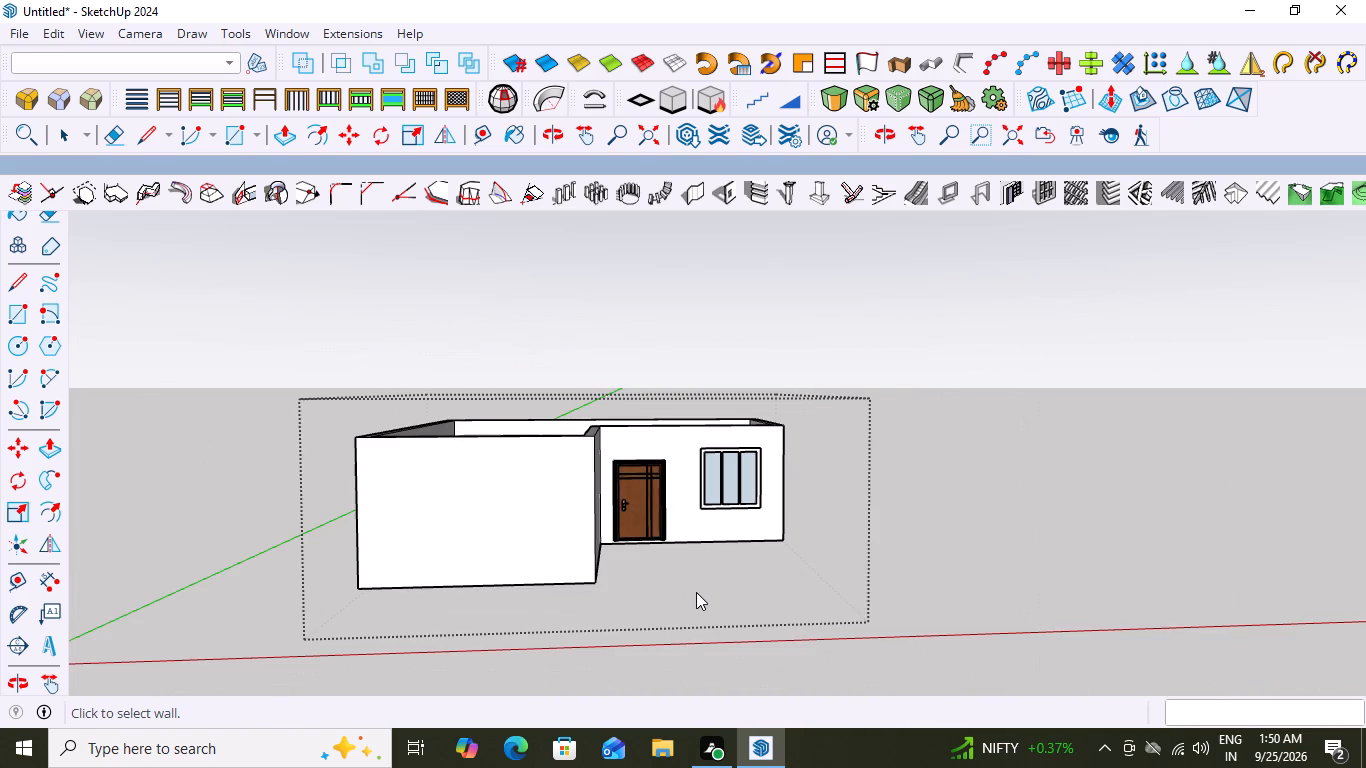
{"action": "key", "text": "space"}
{"action": "key", "text": "space"}
{"action": "key", "text": "space"}
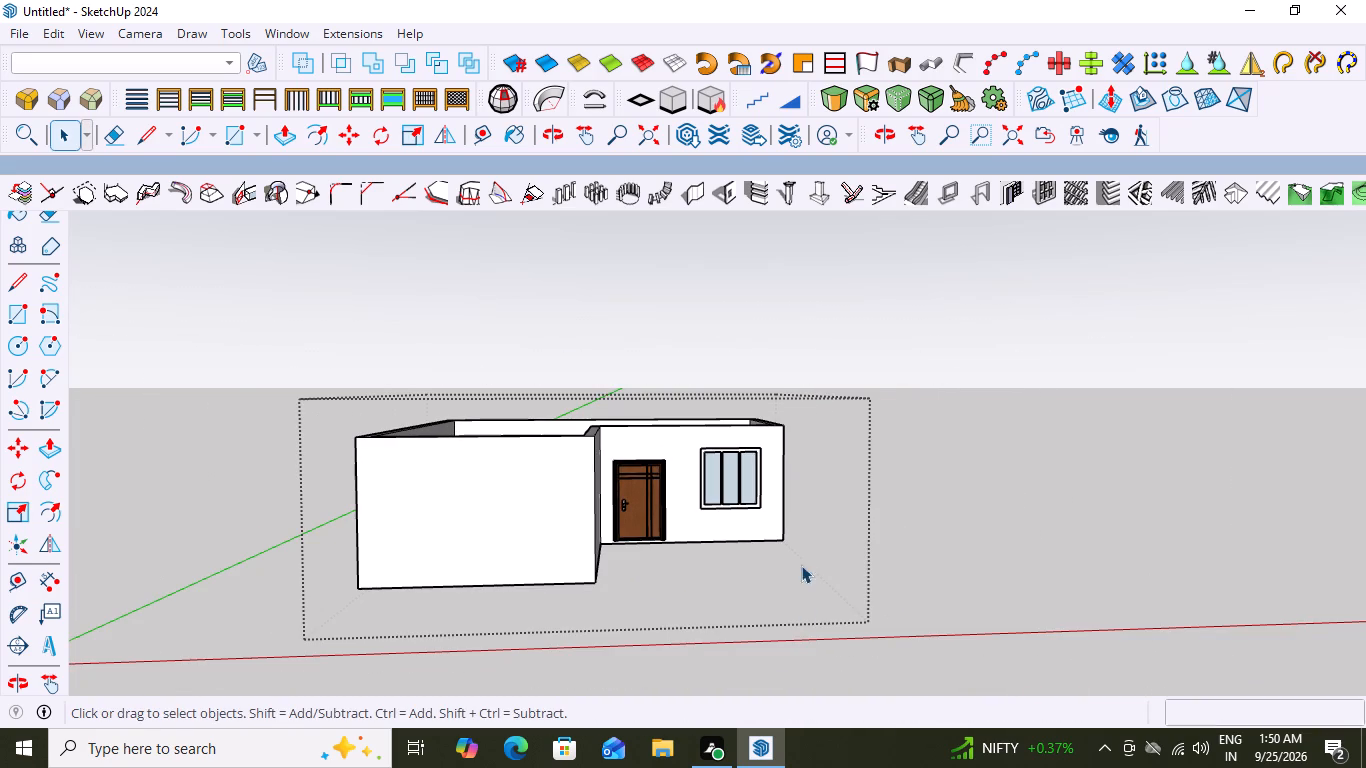
Examine the placed door, its floor gap and its top against the neighbouring window from several angles and distances.
{"action": "scroll", "coordinate": [619, 608], "scroll_direction": "up", "scroll_amount": 3}
{"action": "scroll", "coordinate": [685, 540], "scroll_direction": "up", "scroll_amount": 4}
{"action": "scroll", "coordinate": [579, 370], "scroll_direction": "up", "scroll_amount": 2}
{"action": "scroll", "coordinate": [600, 422], "scroll_direction": "down", "scroll_amount": 2}
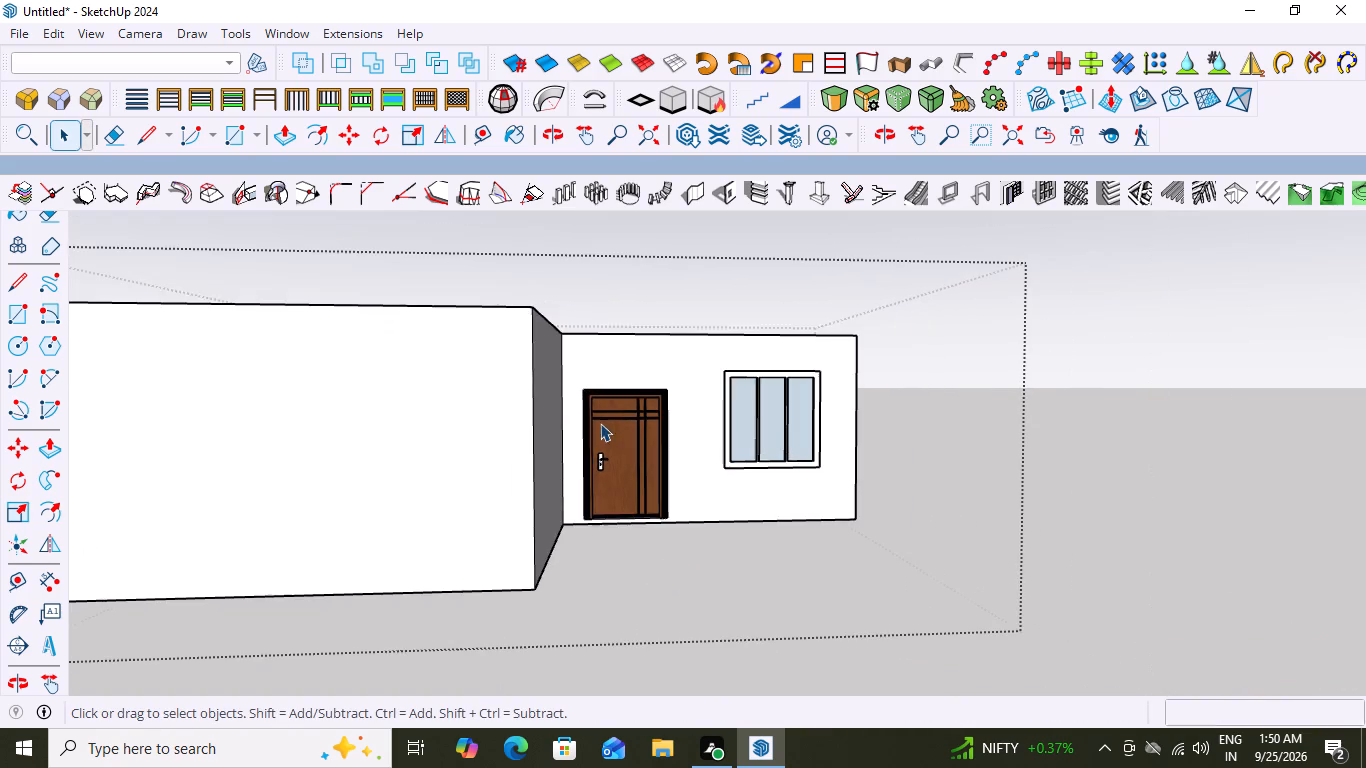
{"action": "scroll", "coordinate": [600, 423], "scroll_direction": "down", "scroll_amount": 1}
{"action": "middle_click_drag", "start_coordinate": [616, 426], "coordinate": [609, 507]}
{"action": "scroll", "coordinate": [644, 547], "scroll_direction": "up", "scroll_amount": 7}
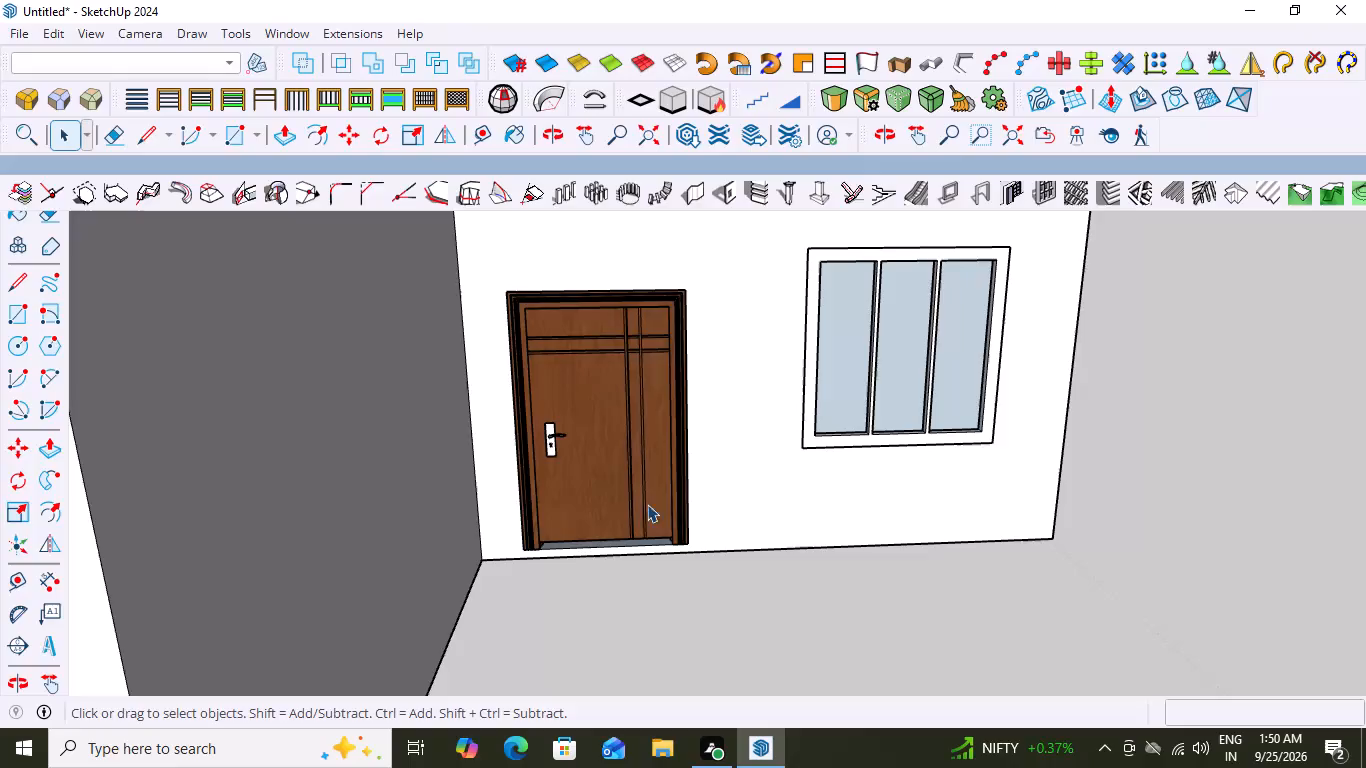
{"action": "scroll", "coordinate": [609, 447], "scroll_direction": "down", "scroll_amount": 9}
{"action": "scroll", "coordinate": [593, 408], "scroll_direction": "up", "scroll_amount": 4}
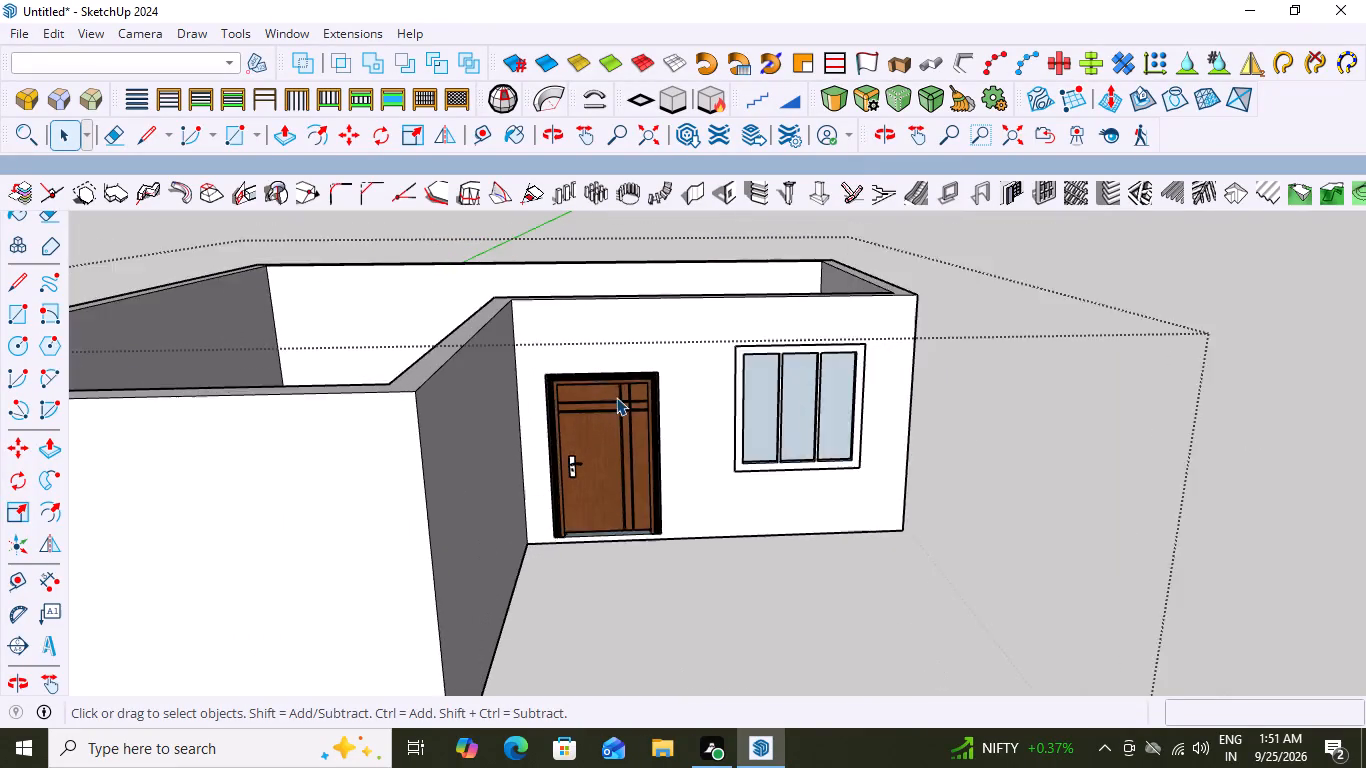
{"action": "scroll", "coordinate": [616, 397], "scroll_direction": "up", "scroll_amount": 3}
{"action": "scroll", "coordinate": [599, 367], "scroll_direction": "down", "scroll_amount": 9}
{"action": "middle_click_drag", "start_coordinate": [724, 422], "coordinate": [631, 427]}
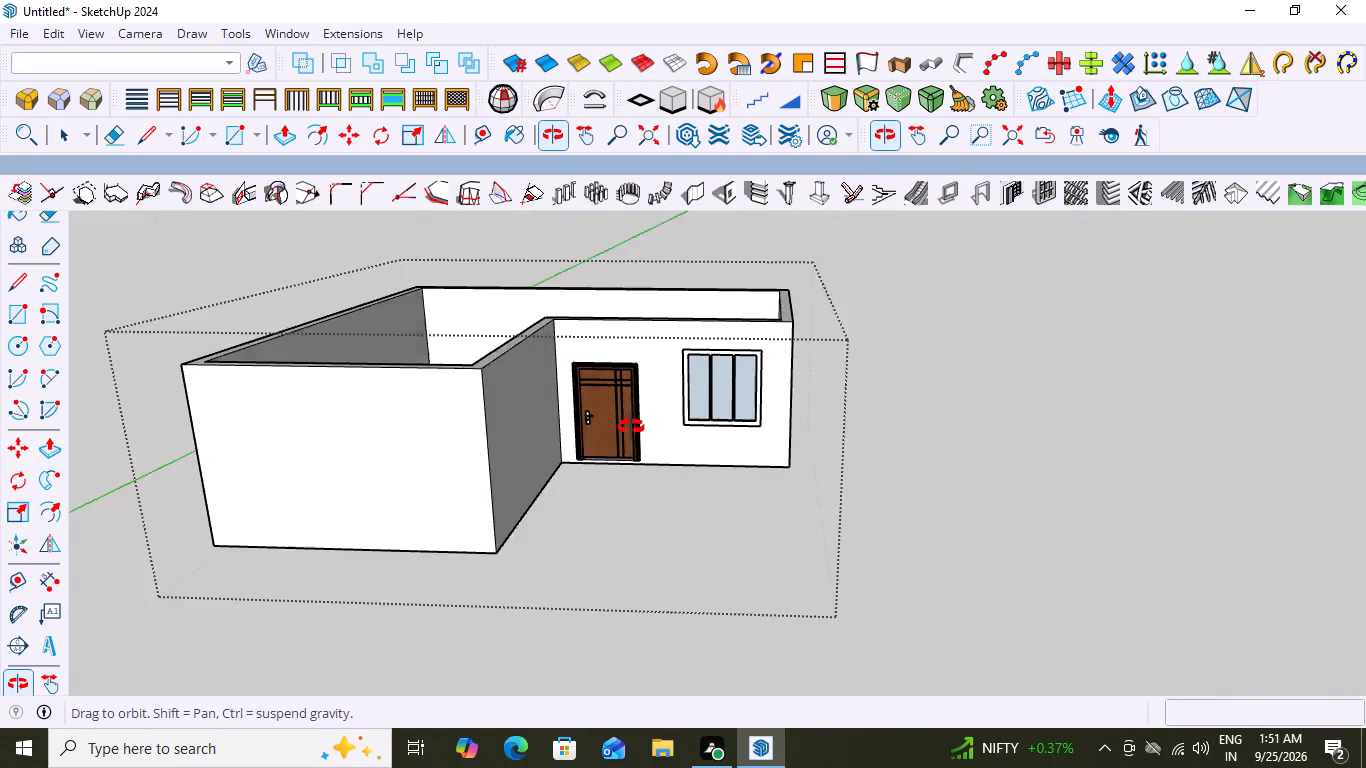
{"action": "middle_click_drag", "start_coordinate": [631, 427], "coordinate": [738, 400]}
{"action": "scroll", "coordinate": [576, 436], "scroll_direction": "up", "scroll_amount": 4}
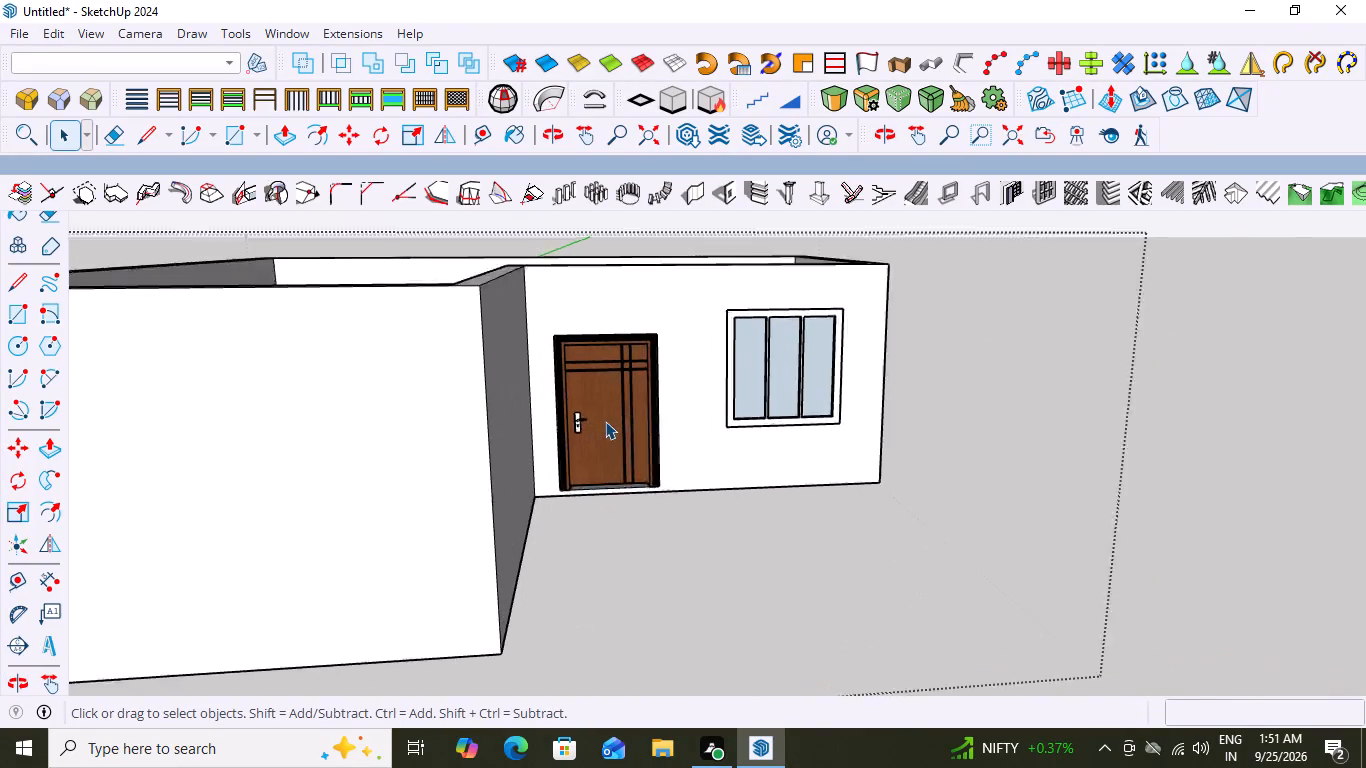
{"action": "scroll", "coordinate": [605, 421], "scroll_direction": "up", "scroll_amount": 1}
{"action": "middle_click_drag", "start_coordinate": [628, 404], "coordinate": [645, 536]}
{"action": "scroll", "coordinate": [645, 532], "scroll_direction": "down", "scroll_amount": 1}
{"action": "scroll", "coordinate": [637, 414], "scroll_direction": "up", "scroll_amount": 3}
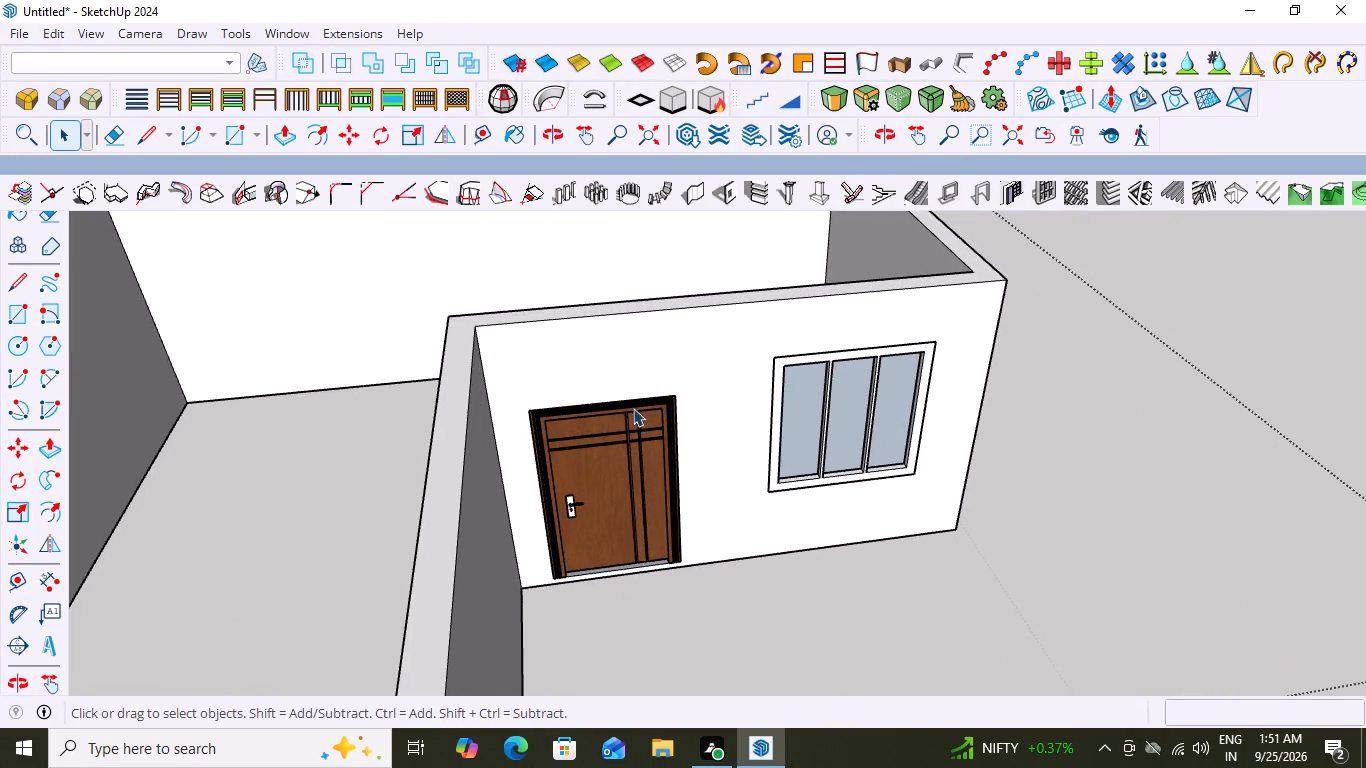
{"action": "scroll", "coordinate": [630, 402], "scroll_direction": "up", "scroll_amount": 1}
{"action": "scroll", "coordinate": [630, 399], "scroll_direction": "down", "scroll_amount": 5}
{"action": "scroll", "coordinate": [625, 525], "scroll_direction": "up", "scroll_amount": 7}
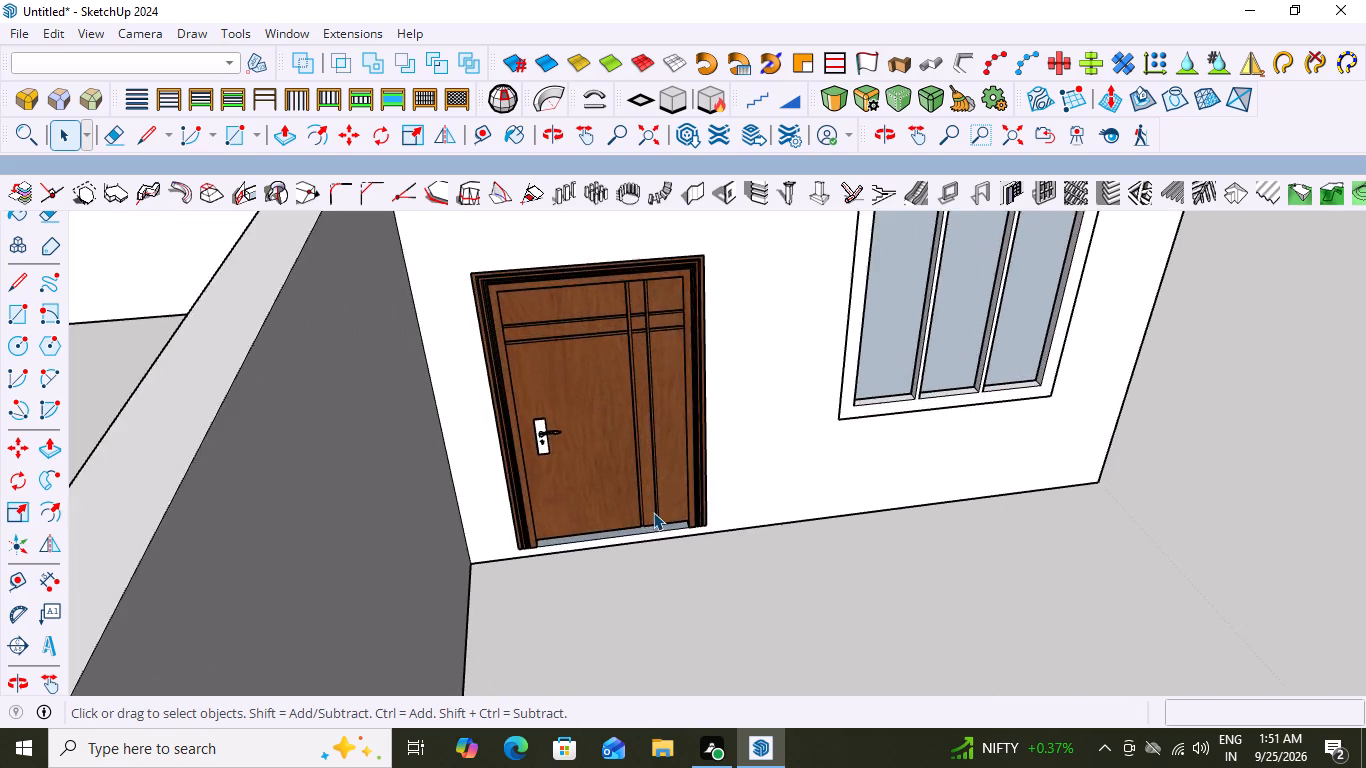
{"action": "scroll", "coordinate": [653, 512], "scroll_direction": "up", "scroll_amount": 1}
{"action": "scroll", "coordinate": [664, 433], "scroll_direction": "down", "scroll_amount": 9}
{"action": "scroll", "coordinate": [649, 473], "scroll_direction": "up", "scroll_amount": 6}
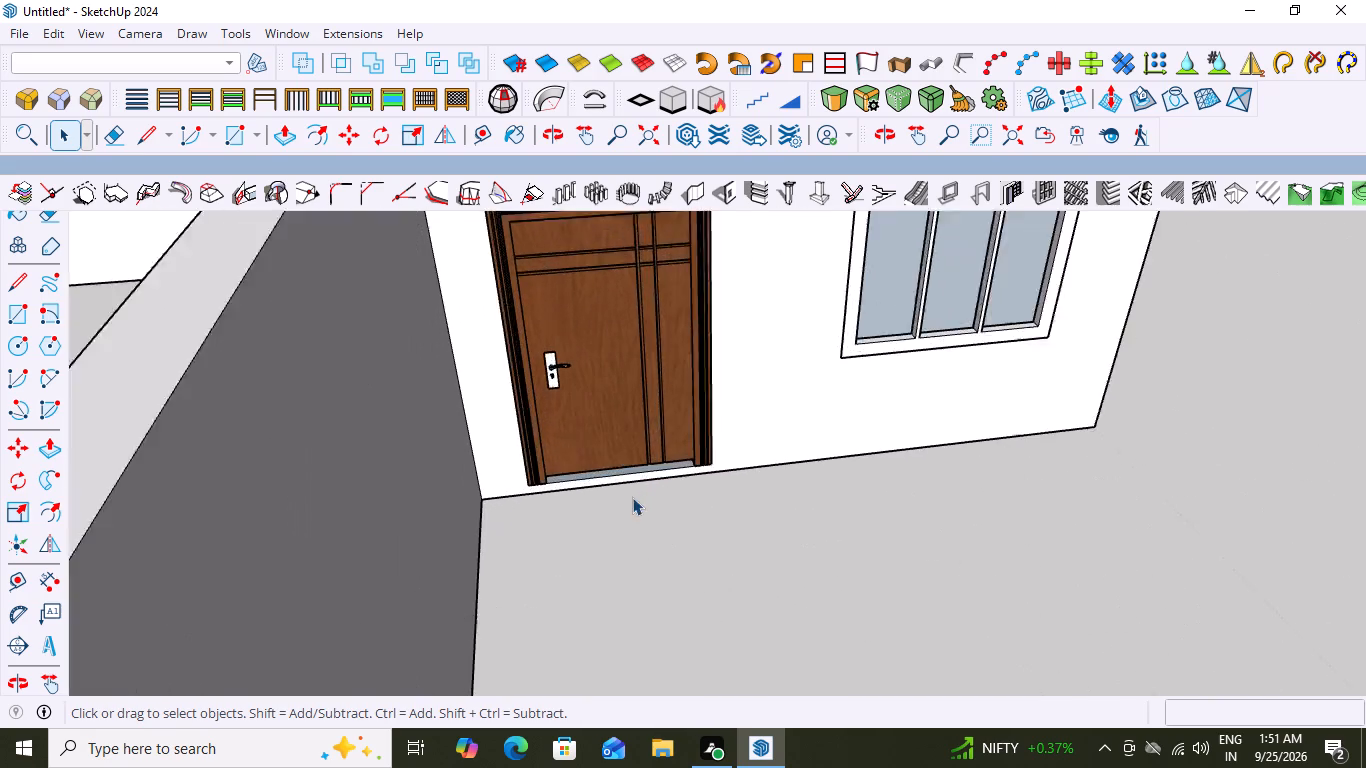
{"action": "scroll", "coordinate": [632, 497], "scroll_direction": "up", "scroll_amount": 2}
{"action": "scroll", "coordinate": [639, 447], "scroll_direction": "down", "scroll_amount": 9}
{"action": "middle_click_drag", "start_coordinate": [641, 477], "coordinate": [639, 489]}
{"action": "scroll", "coordinate": [647, 362], "scroll_direction": "up", "scroll_amount": 5}
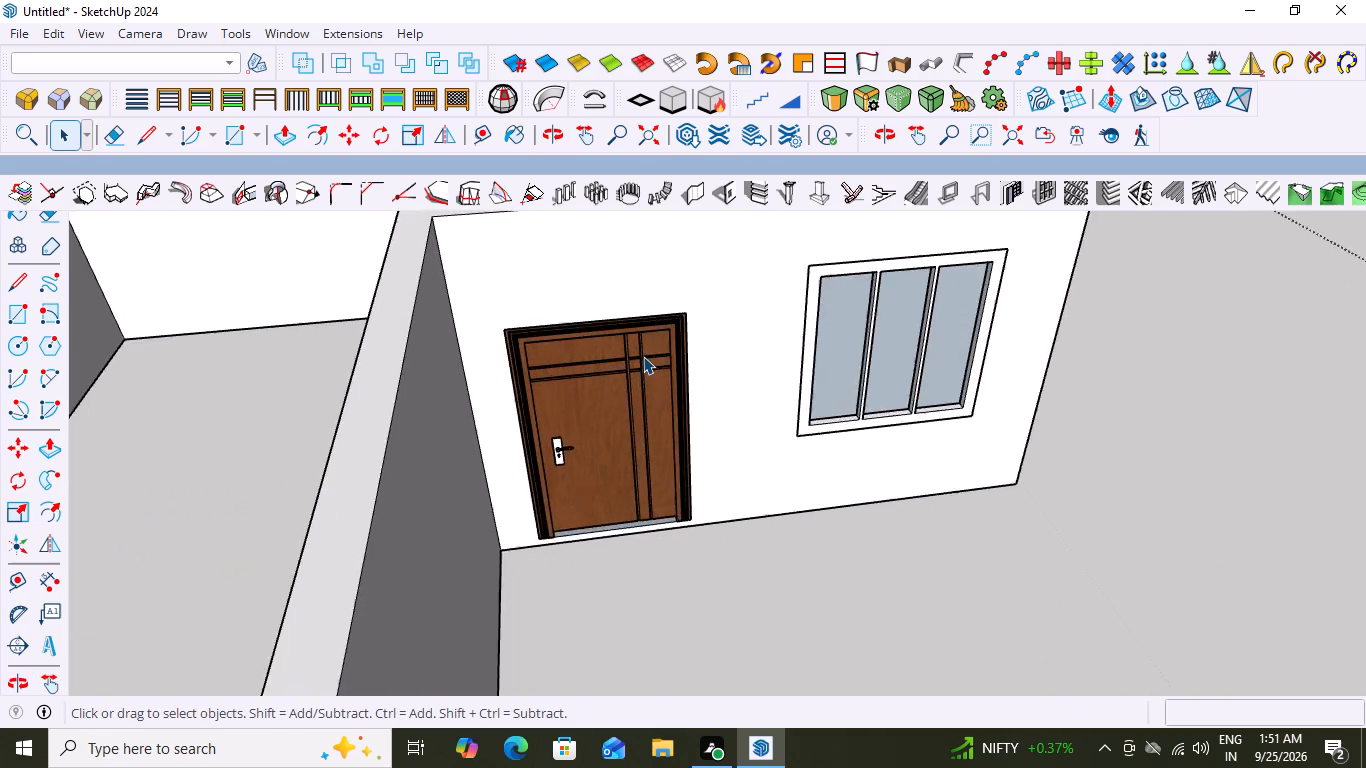
{"action": "scroll", "coordinate": [643, 356], "scroll_direction": "up", "scroll_amount": 2}
{"action": "scroll", "coordinate": [643, 356], "scroll_direction": "down", "scroll_amount": 7}
{"action": "middle_click_drag", "start_coordinate": [631, 373], "coordinate": [646, 395]}
{"action": "scroll", "coordinate": [642, 370], "scroll_direction": "up", "scroll_amount": 6}
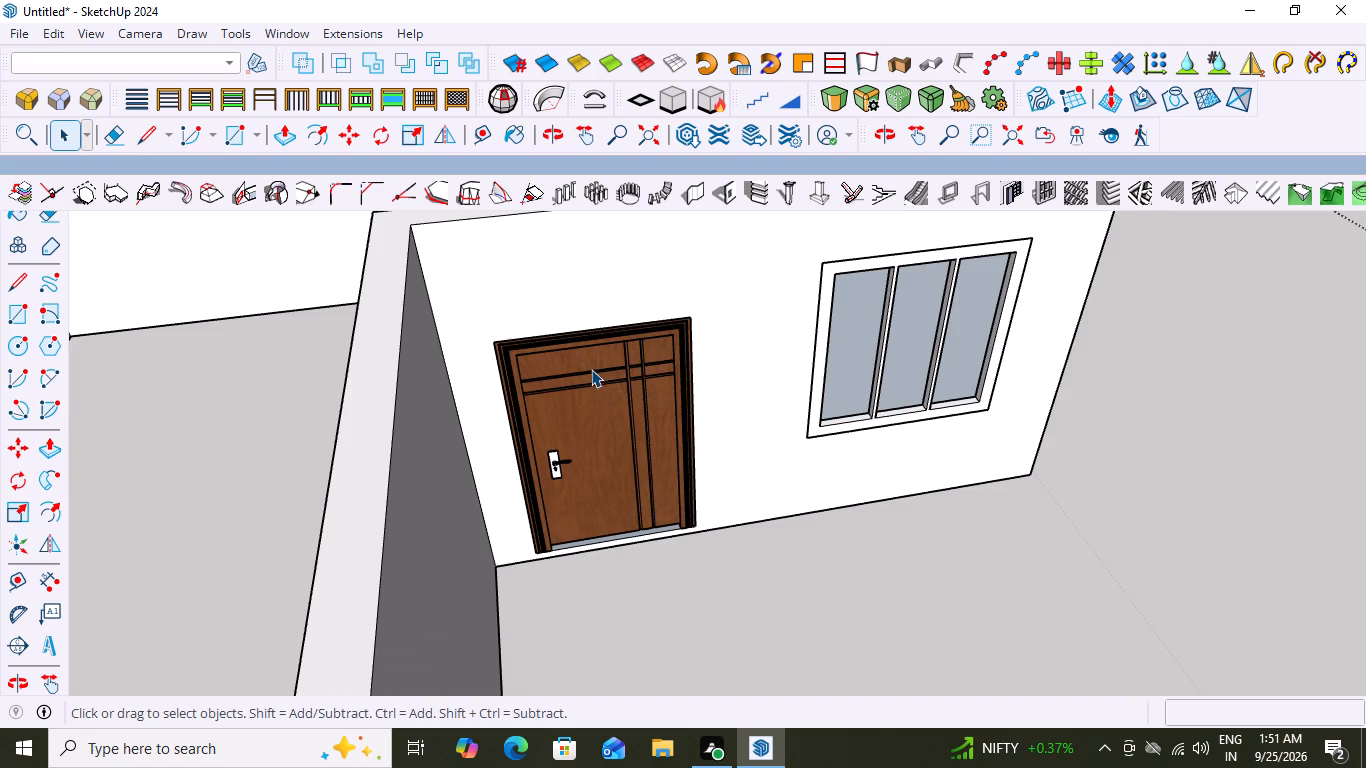
Scale the door upward along the blue axis to about 1.11 times its height, keeping its base fixed.
{"action": "left_click", "coordinate": [589, 340]}
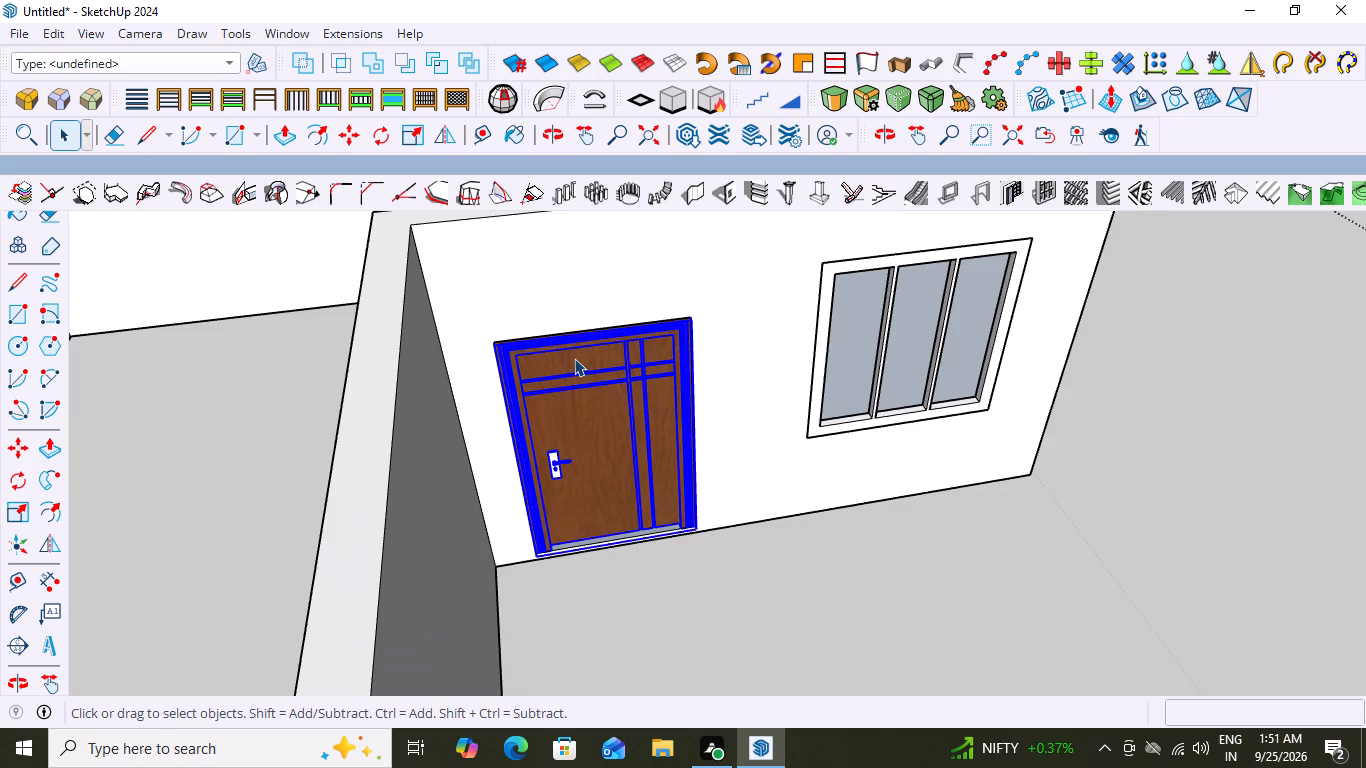
{"action": "key", "text": "s"}
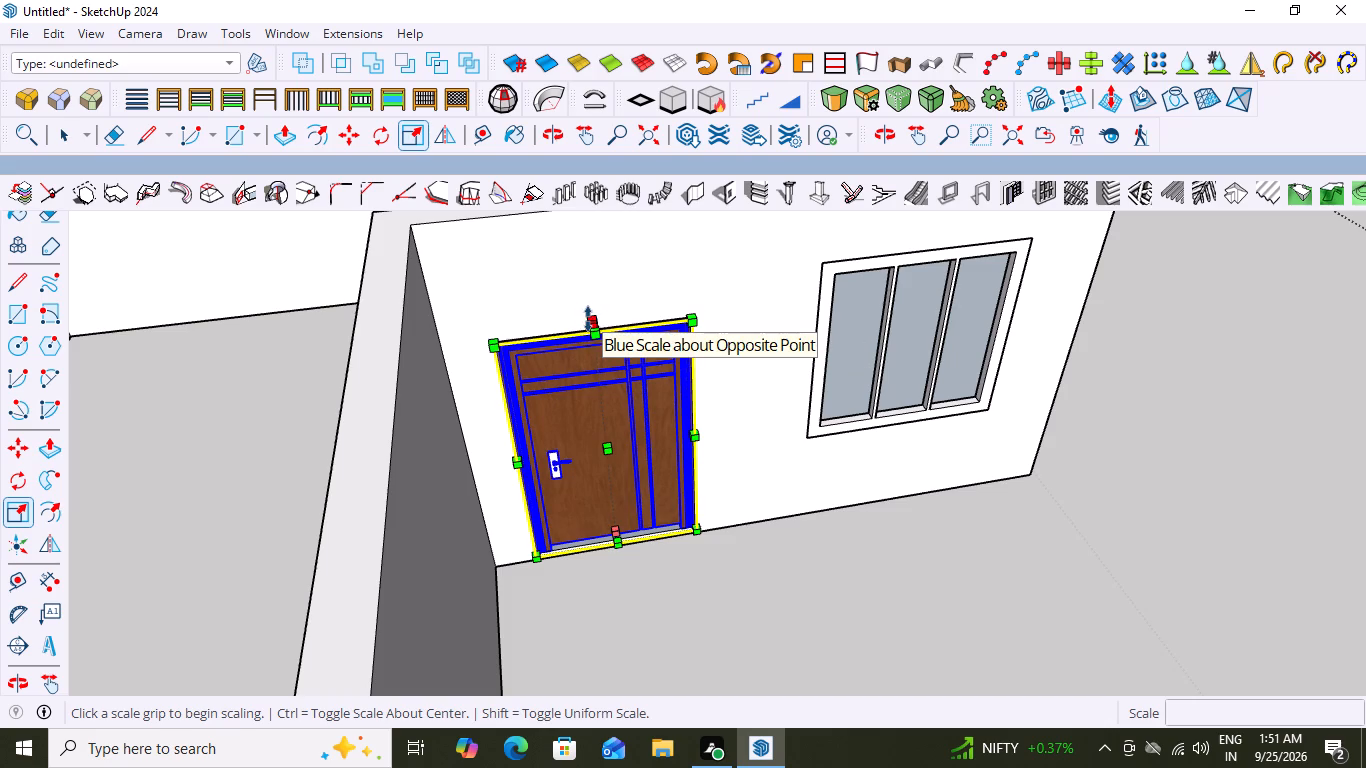
{"action": "left_click", "coordinate": [590, 319]}
{"action": "left_click", "coordinate": [593, 309]}
{"action": "left_click_drag", "start_coordinate": [593, 305], "coordinate": [593, 280]}
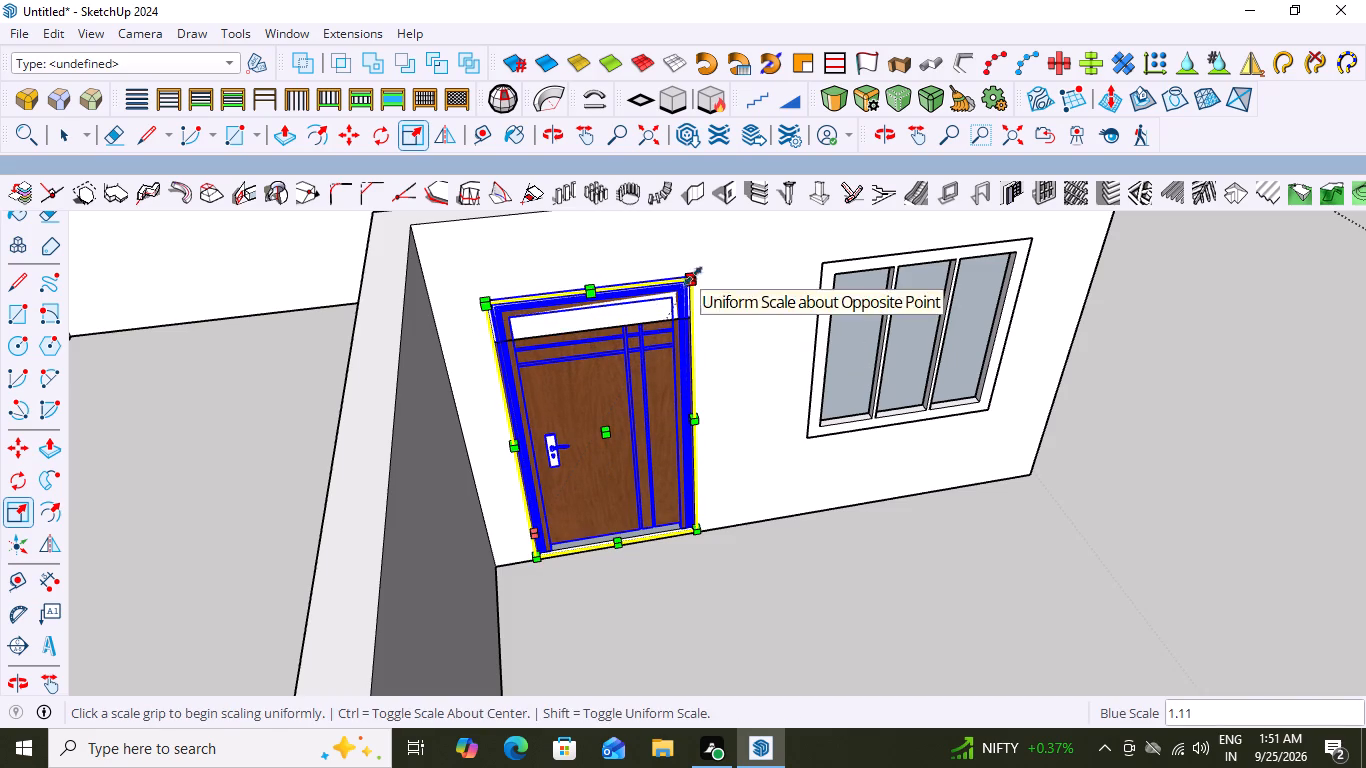
{"action": "middle_click_drag", "start_coordinate": [631, 456], "coordinate": [582, 320]}
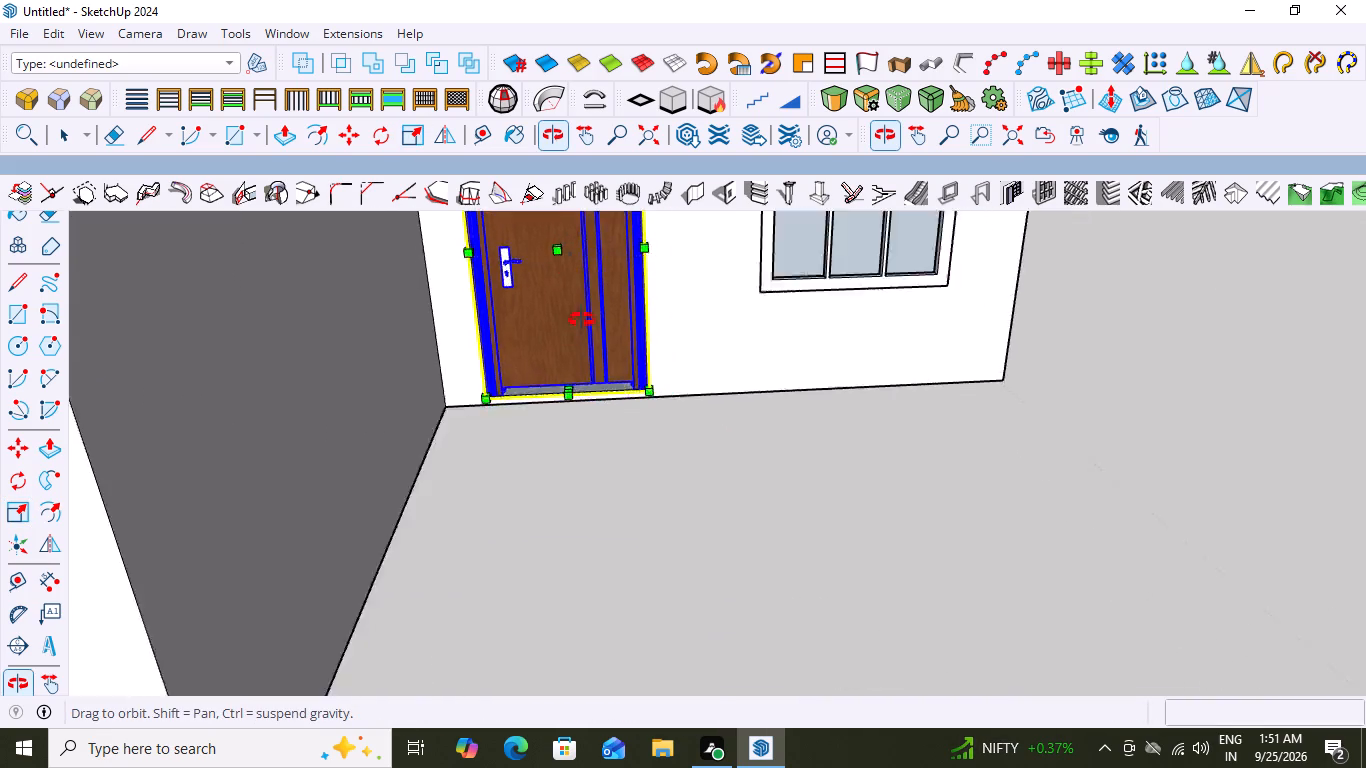
{"action": "middle_click_drag", "start_coordinate": [582, 320], "coordinate": [613, 418]}
{"action": "scroll", "coordinate": [623, 434], "scroll_direction": "down", "scroll_amount": 4}
{"action": "scroll", "coordinate": [617, 284], "scroll_direction": "up", "scroll_amount": 7}
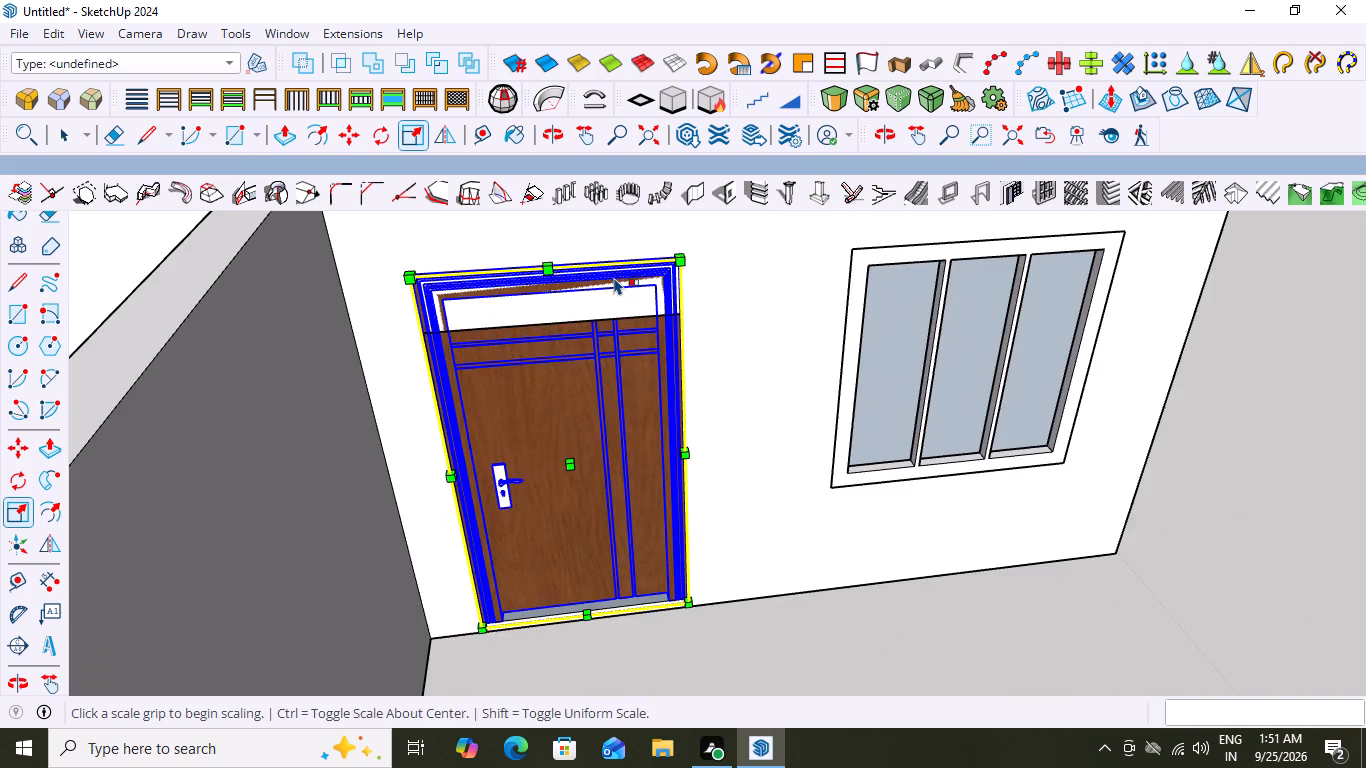
{"action": "scroll", "coordinate": [592, 557], "scroll_direction": "down", "scroll_amount": 8}
{"action": "middle_click_drag", "start_coordinate": [689, 590], "coordinate": [670, 448]}
{"action": "scroll", "coordinate": [600, 522], "scroll_direction": "up", "scroll_amount": 3}
{"action": "key", "text": "space"}
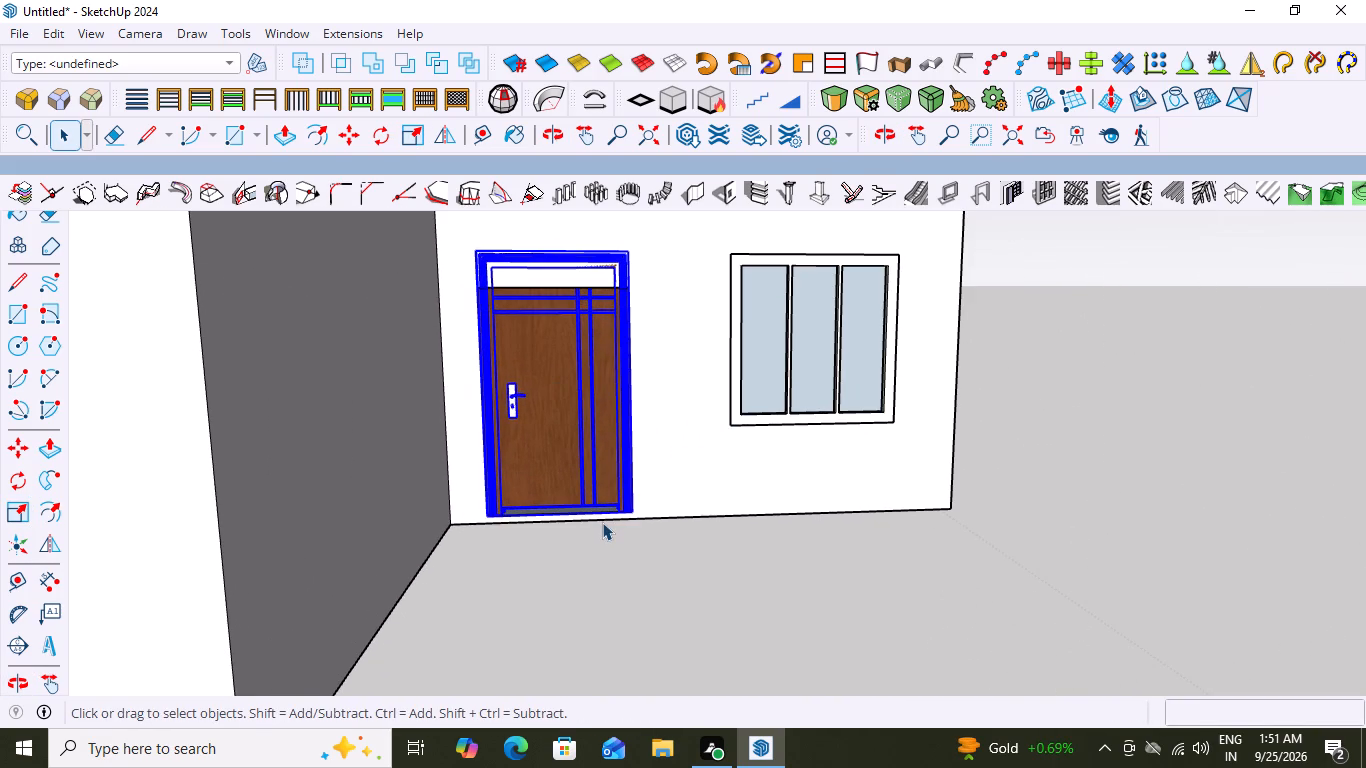
{"action": "left_click", "coordinate": [1131, 446]}
Examine the recessed wall face, its opening edges and the stretched door's top from outside and above the room.
{"action": "left_click", "coordinate": [564, 274]}
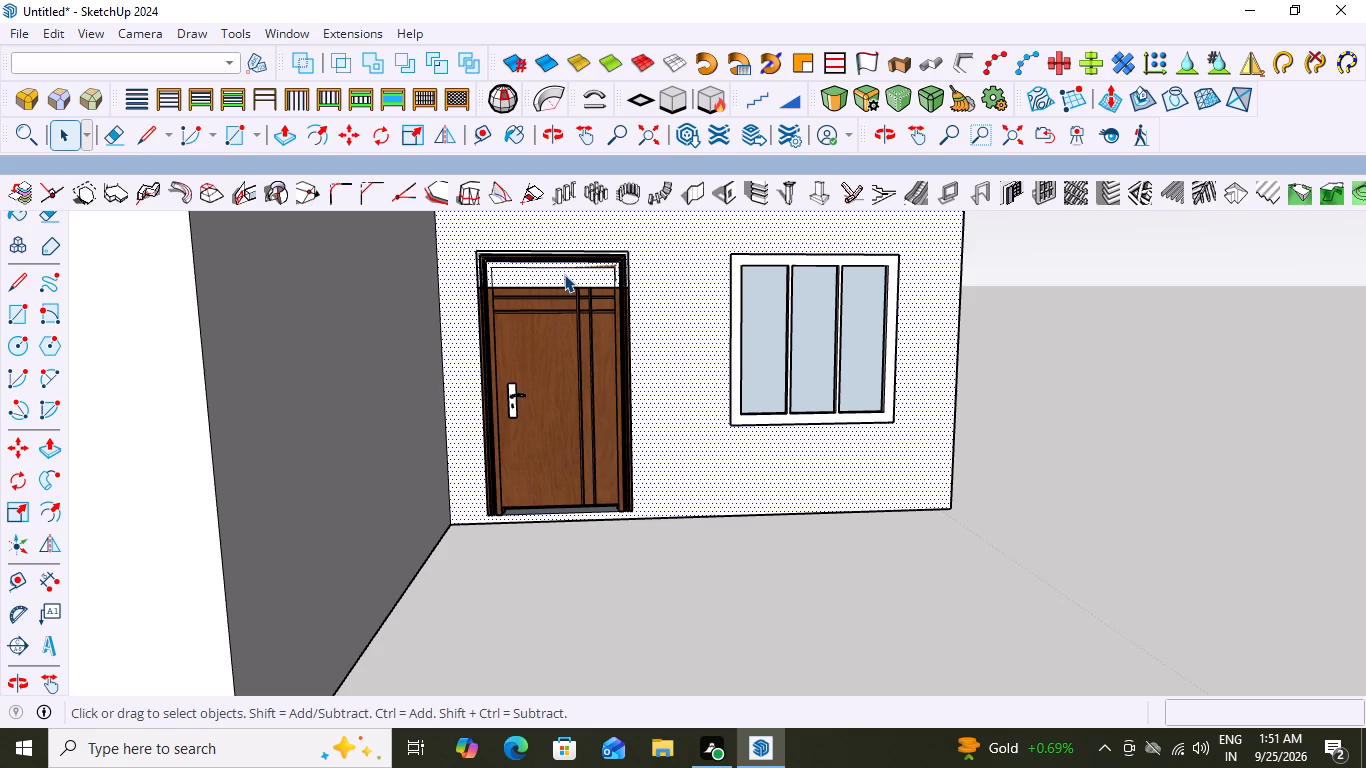
{"action": "double_click", "coordinate": [564, 274]}
{"action": "double_click", "coordinate": [564, 274]}
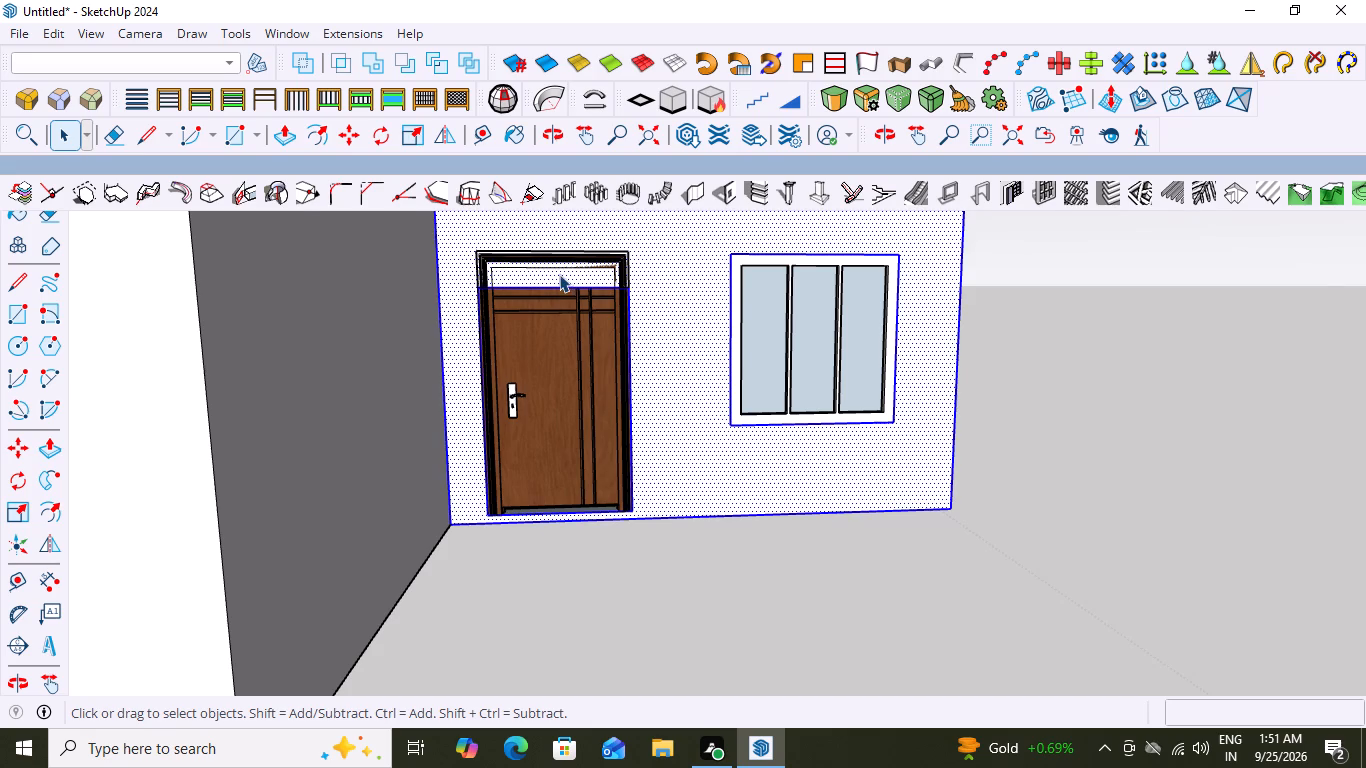
{"action": "scroll", "coordinate": [544, 386], "scroll_direction": "down", "scroll_amount": 2}
{"action": "middle_click_drag", "start_coordinate": [569, 379], "coordinate": [574, 541]}
{"action": "scroll", "coordinate": [574, 541], "scroll_direction": "down", "scroll_amount": 2}
{"action": "scroll", "coordinate": [510, 419], "scroll_direction": "down", "scroll_amount": 3}
{"action": "middle_click_drag", "start_coordinate": [549, 440], "coordinate": [591, 471]}
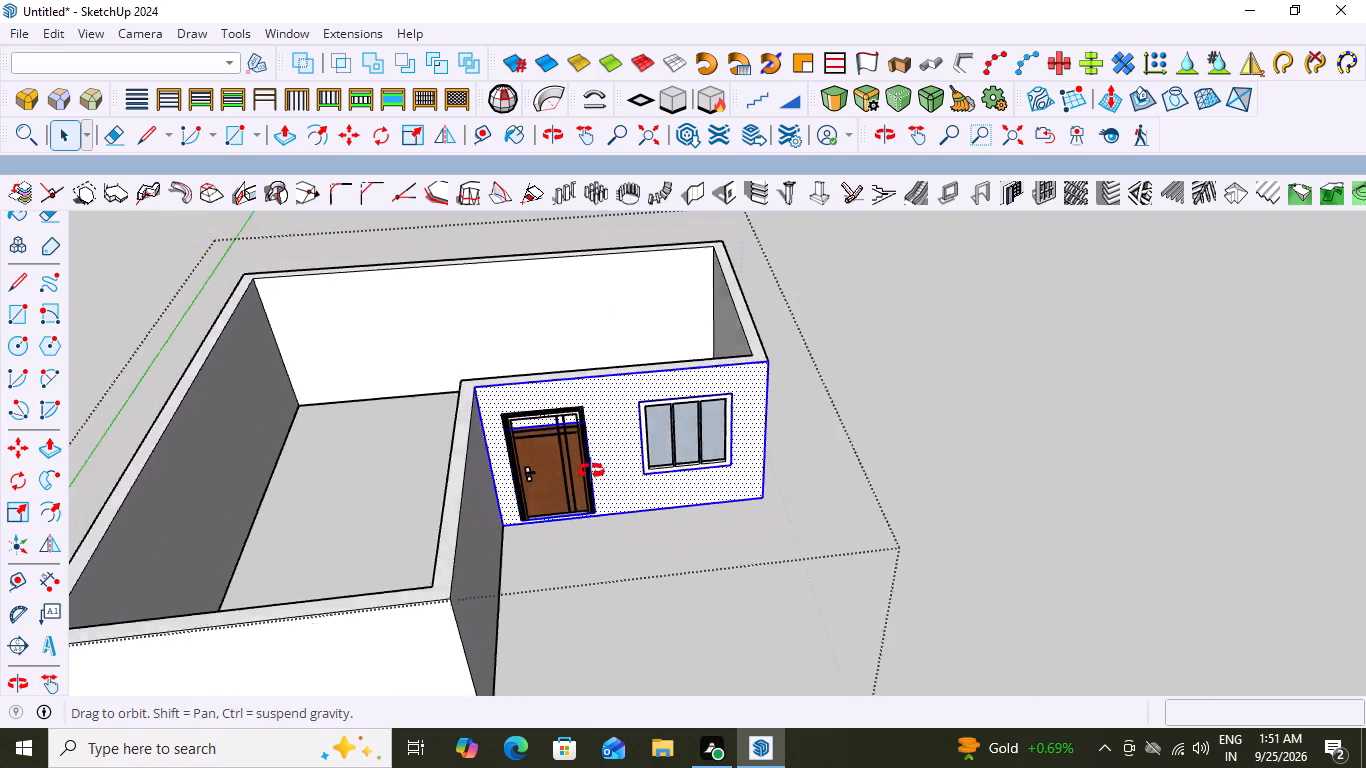
{"action": "middle_click_drag", "start_coordinate": [591, 471], "coordinate": [934, 472]}
{"action": "scroll", "coordinate": [718, 506], "scroll_direction": "up", "scroll_amount": 4}
{"action": "scroll", "coordinate": [889, 428], "scroll_direction": "down", "scroll_amount": 5}
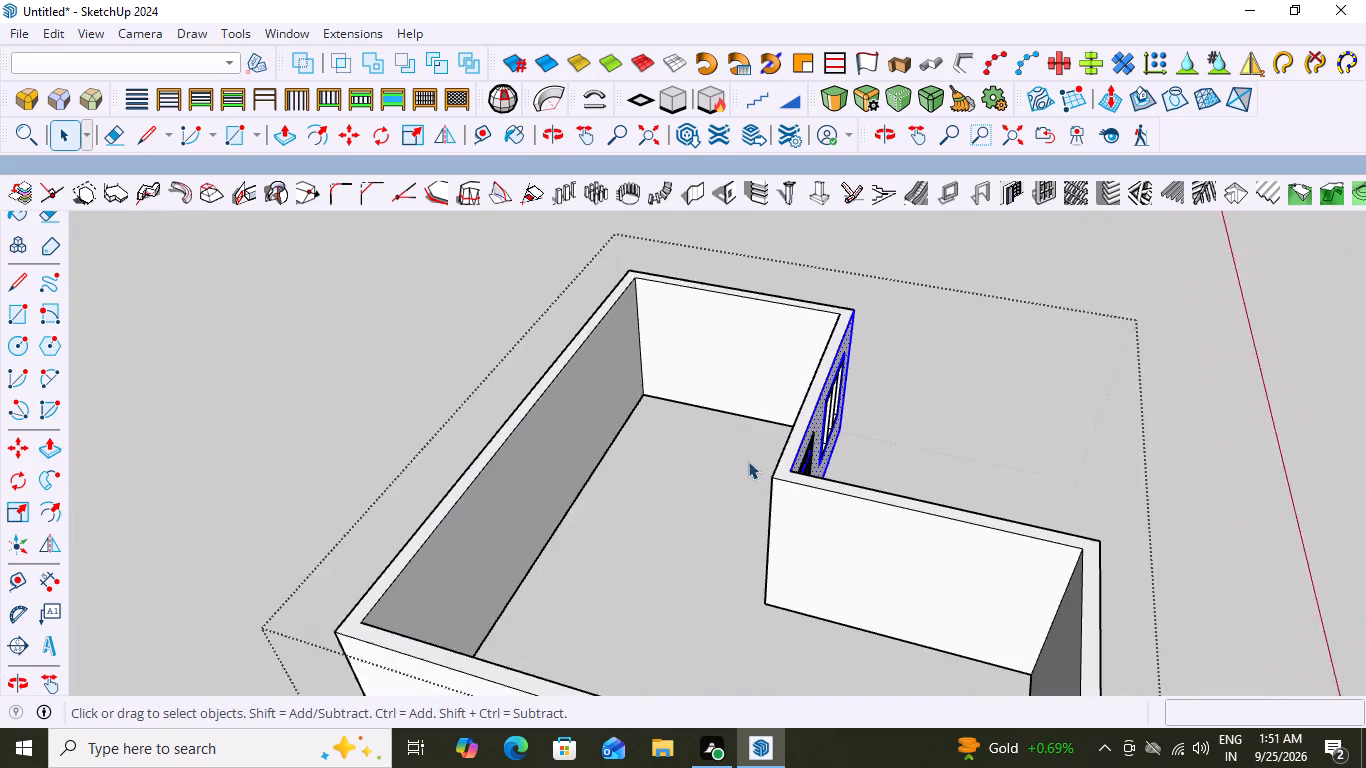
{"action": "scroll", "coordinate": [748, 461], "scroll_direction": "down", "scroll_amount": 1}
{"action": "middle_click_drag", "start_coordinate": [748, 465], "coordinate": [723, 442]}
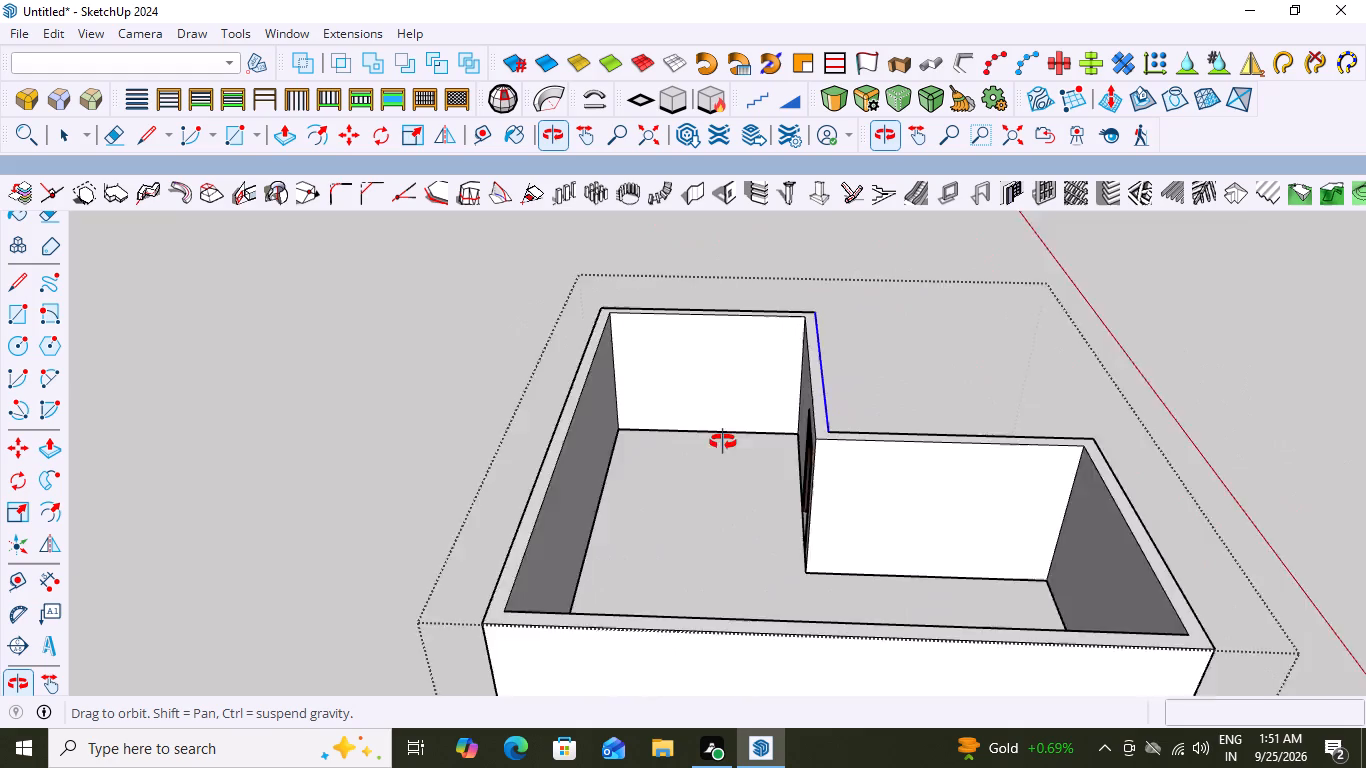
{"action": "middle_click_drag", "start_coordinate": [723, 442], "coordinate": [307, 420]}
{"action": "scroll", "coordinate": [650, 474], "scroll_direction": "up", "scroll_amount": 4}
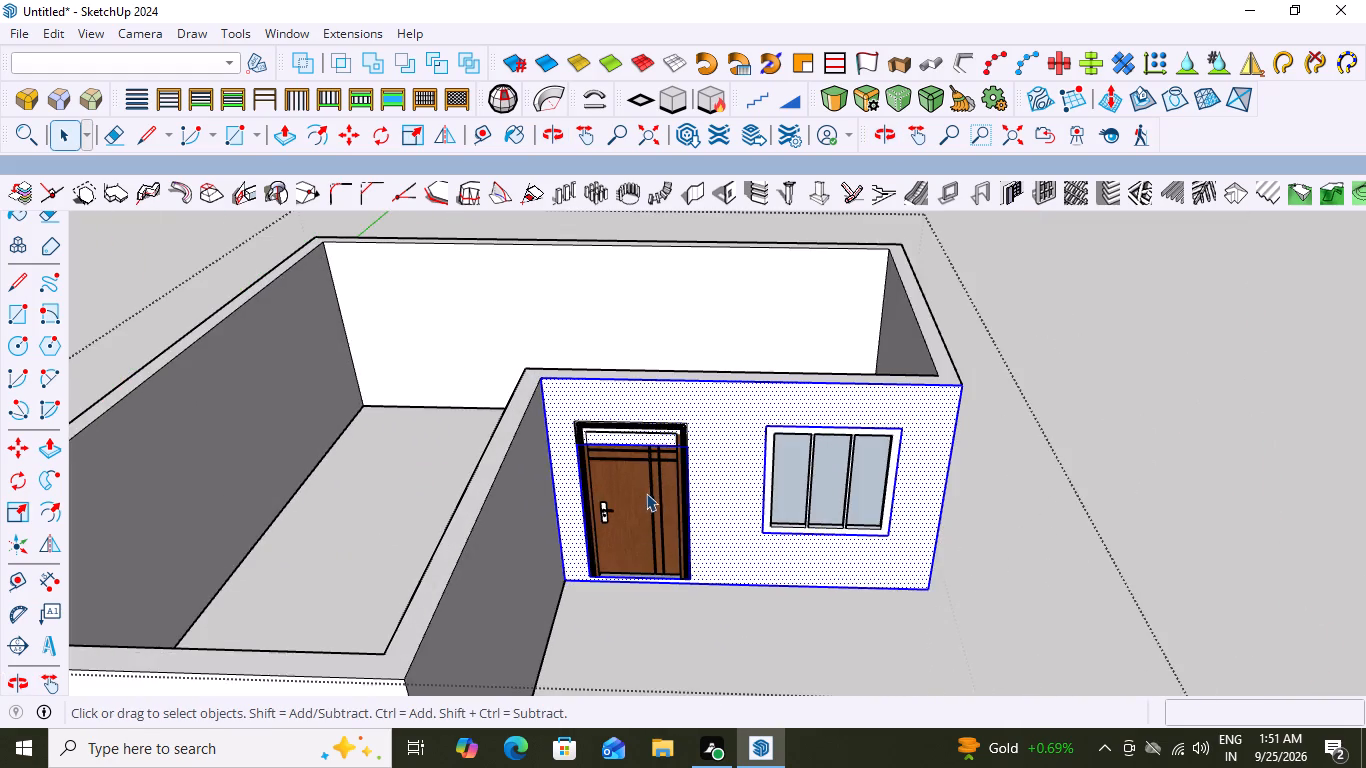
{"action": "middle_click_drag", "start_coordinate": [650, 486], "coordinate": [668, 424]}
{"action": "scroll", "coordinate": [687, 389], "scroll_direction": "up", "scroll_amount": 7}
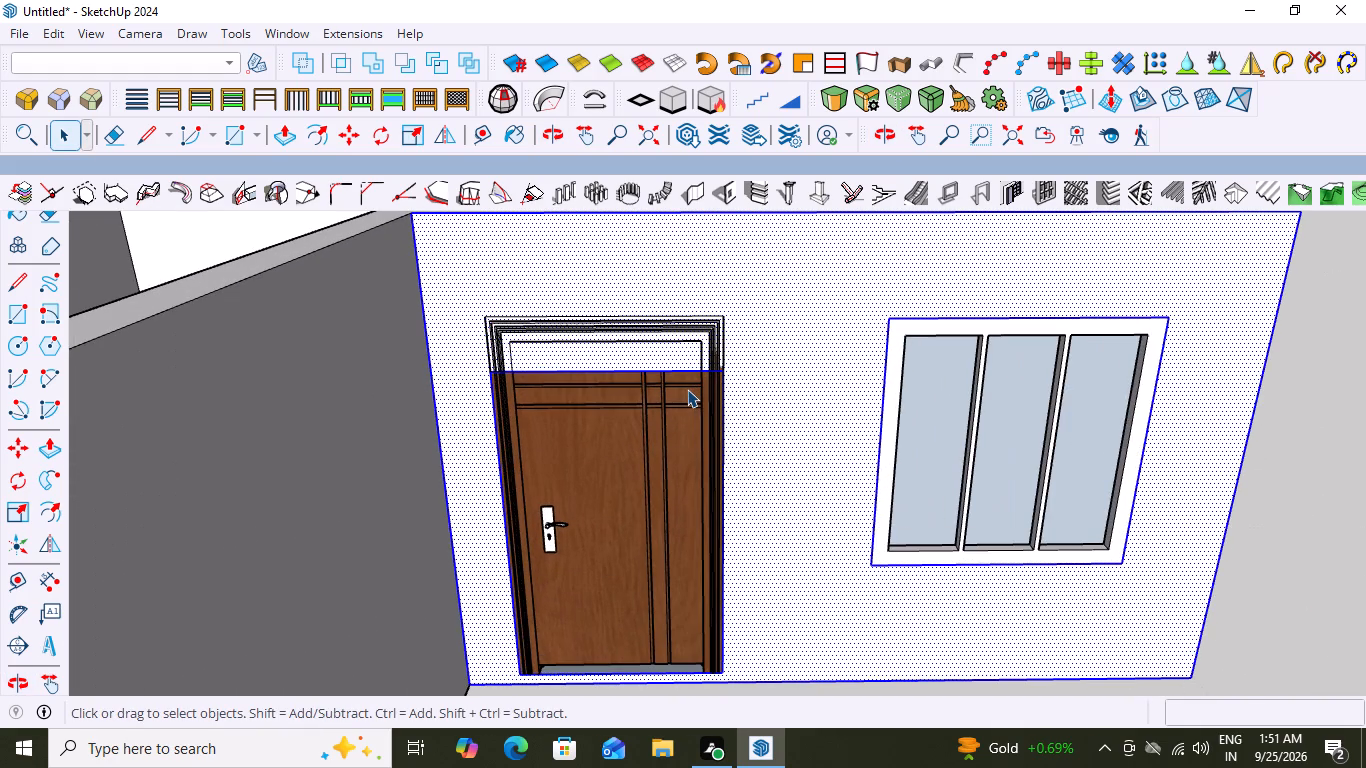
{"action": "scroll", "coordinate": [687, 389], "scroll_direction": "down", "scroll_amount": 11}
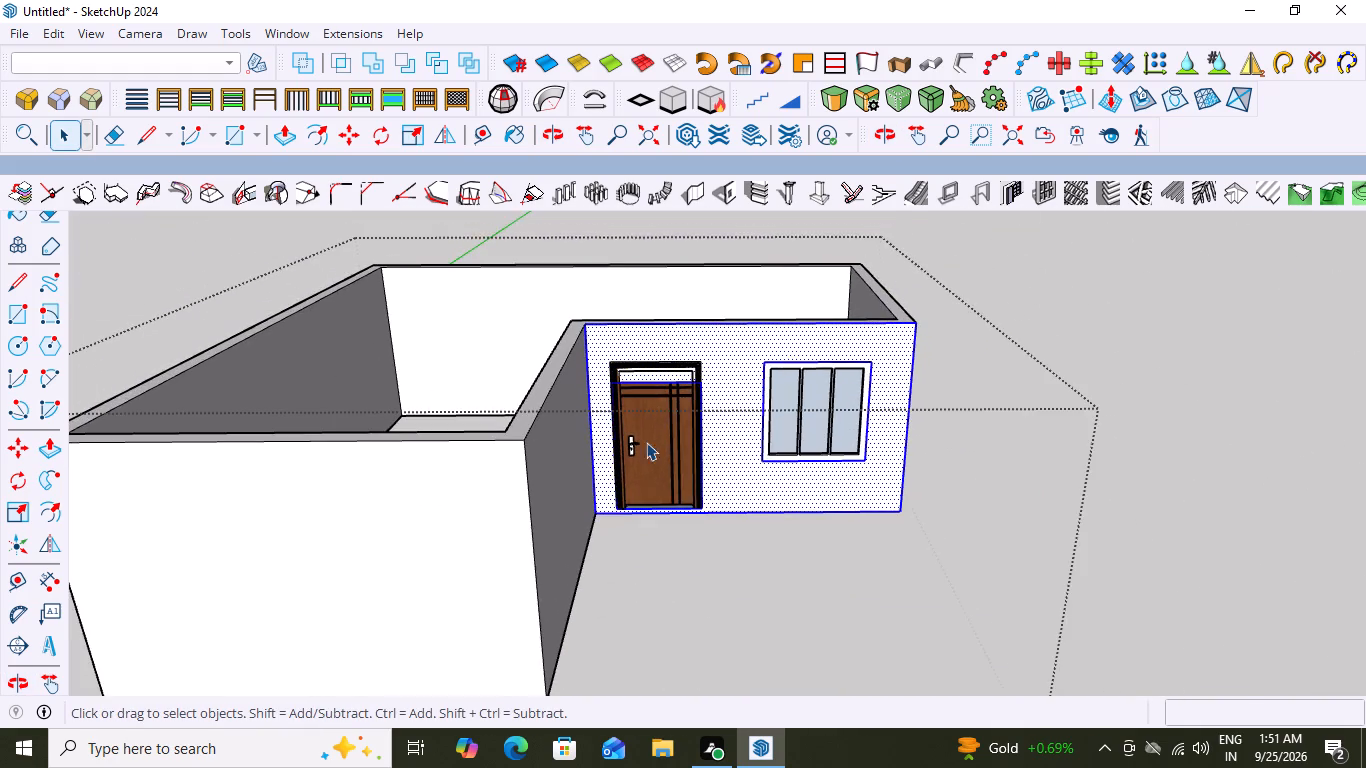
{"action": "scroll", "coordinate": [686, 554], "scroll_direction": "up", "scroll_amount": 2}
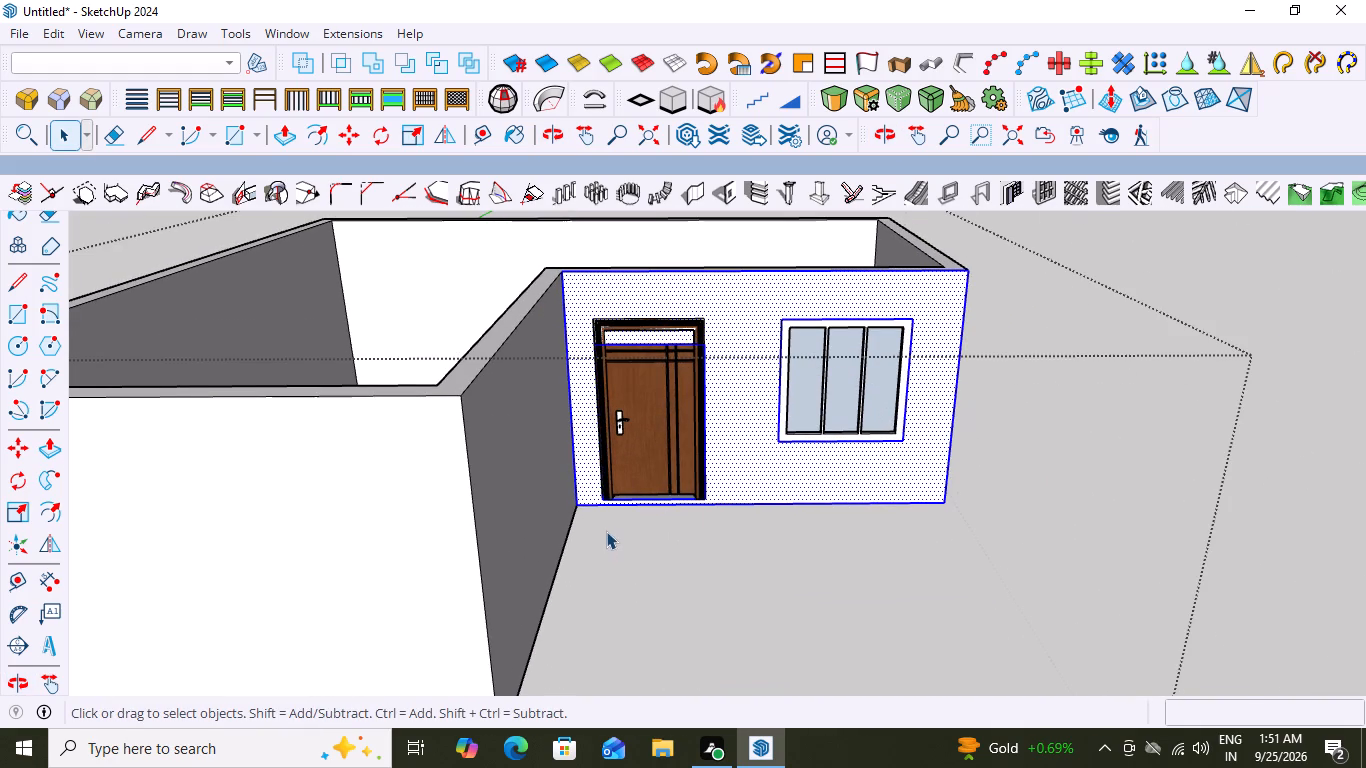
{"action": "scroll", "coordinate": [606, 530], "scroll_direction": "up", "scroll_amount": 3}
{"action": "scroll", "coordinate": [606, 530], "scroll_direction": "down", "scroll_amount": 3}
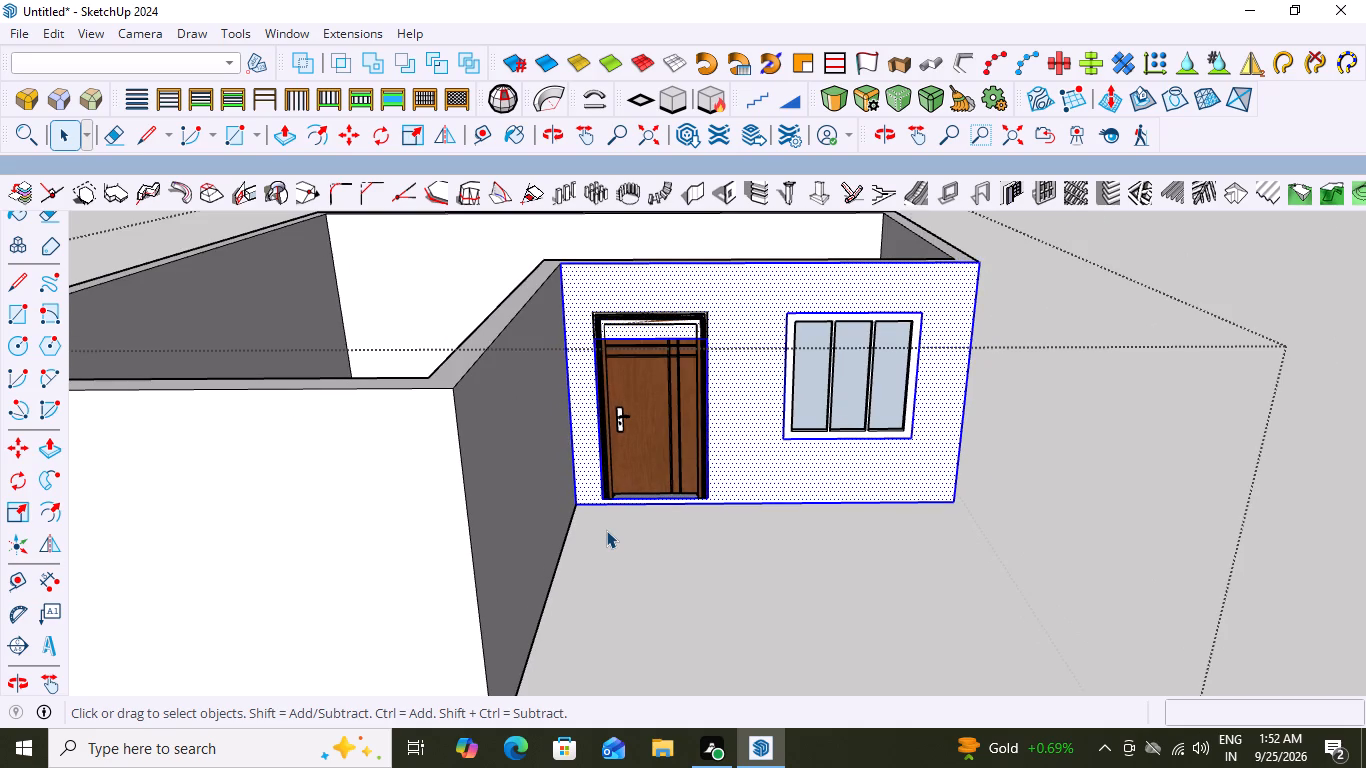
{"action": "left_click", "coordinate": [1043, 298]}
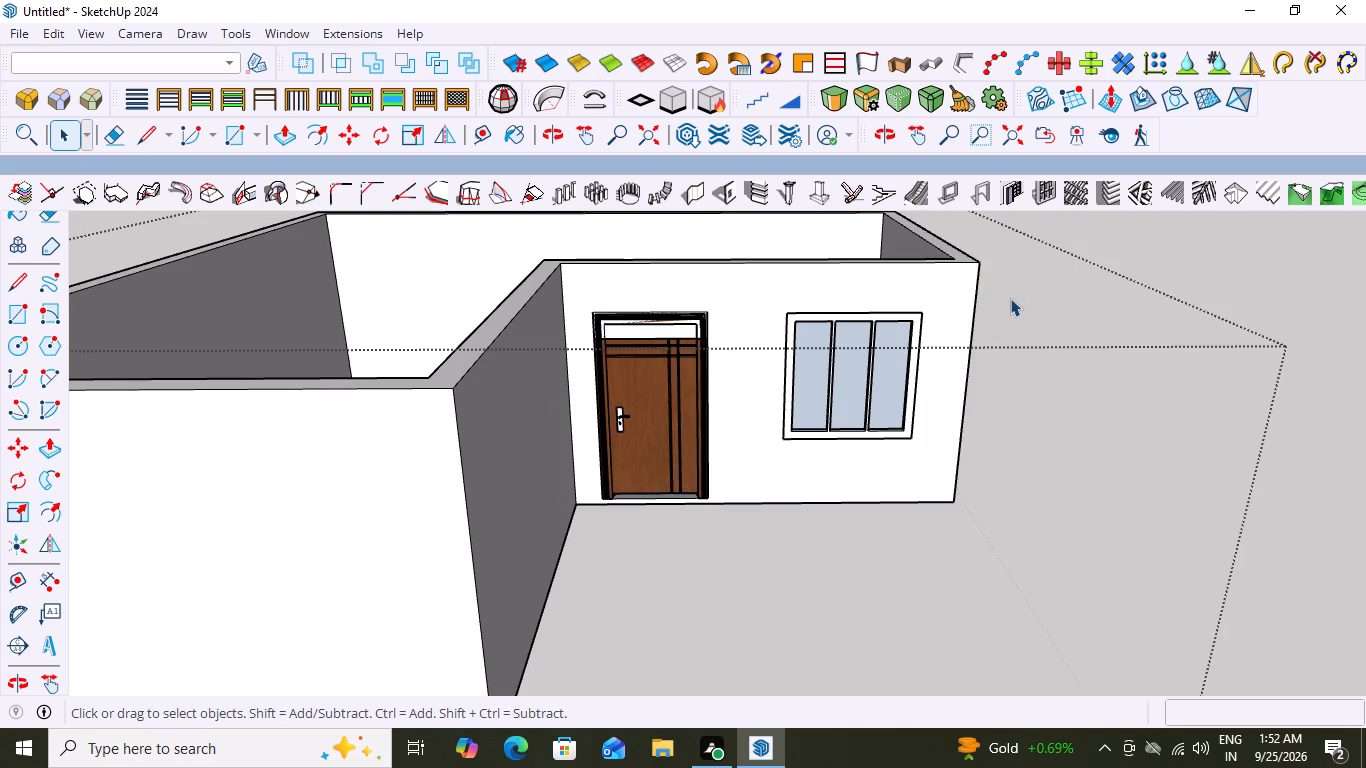
Undo the upward scaling of the door in the recessed wall.
{"action": "key", "text": "ctrl+z"}
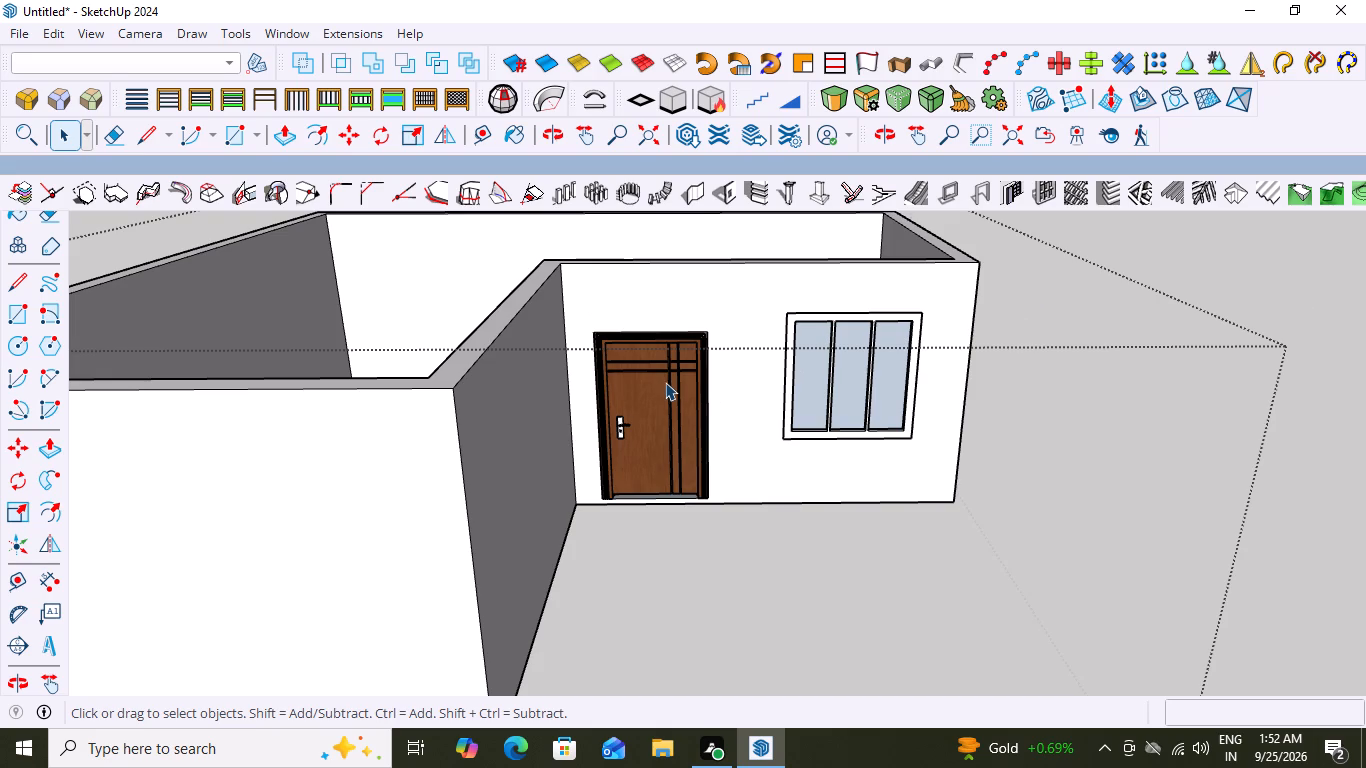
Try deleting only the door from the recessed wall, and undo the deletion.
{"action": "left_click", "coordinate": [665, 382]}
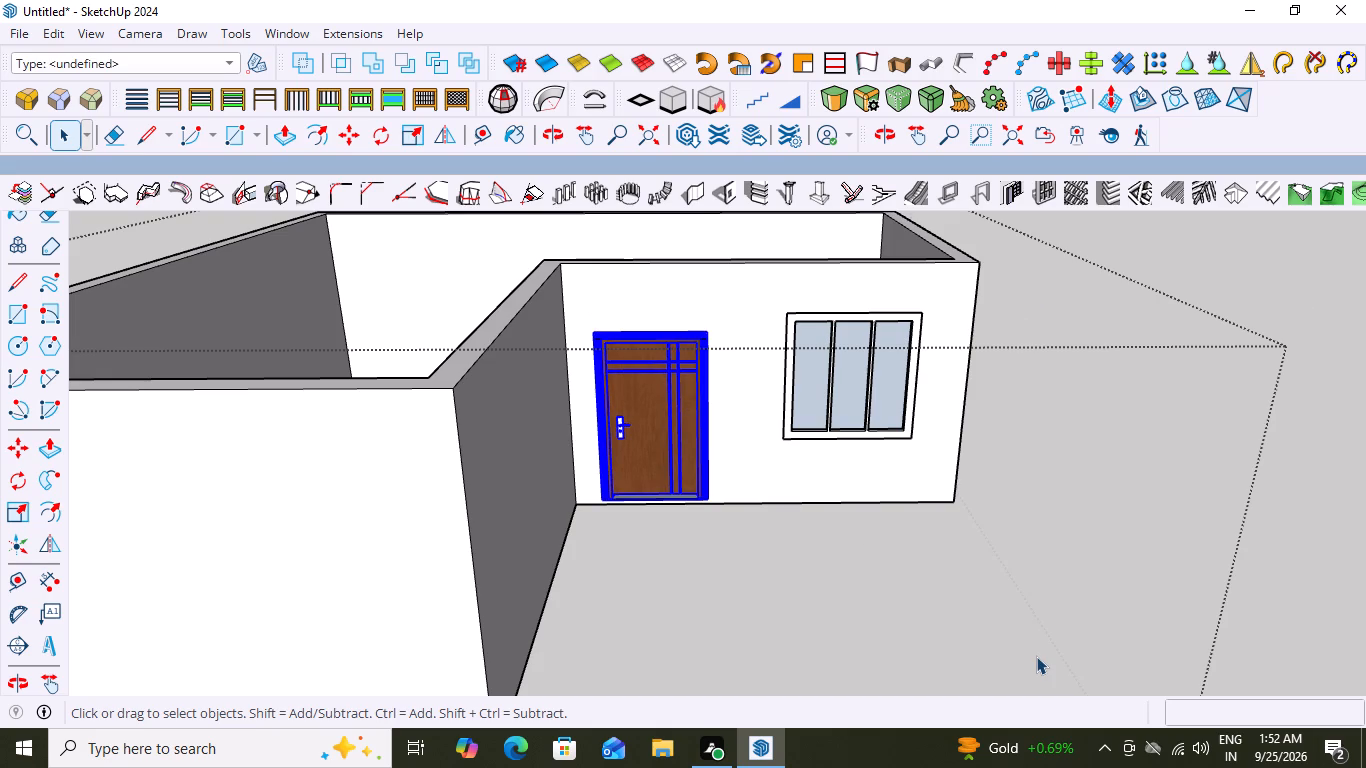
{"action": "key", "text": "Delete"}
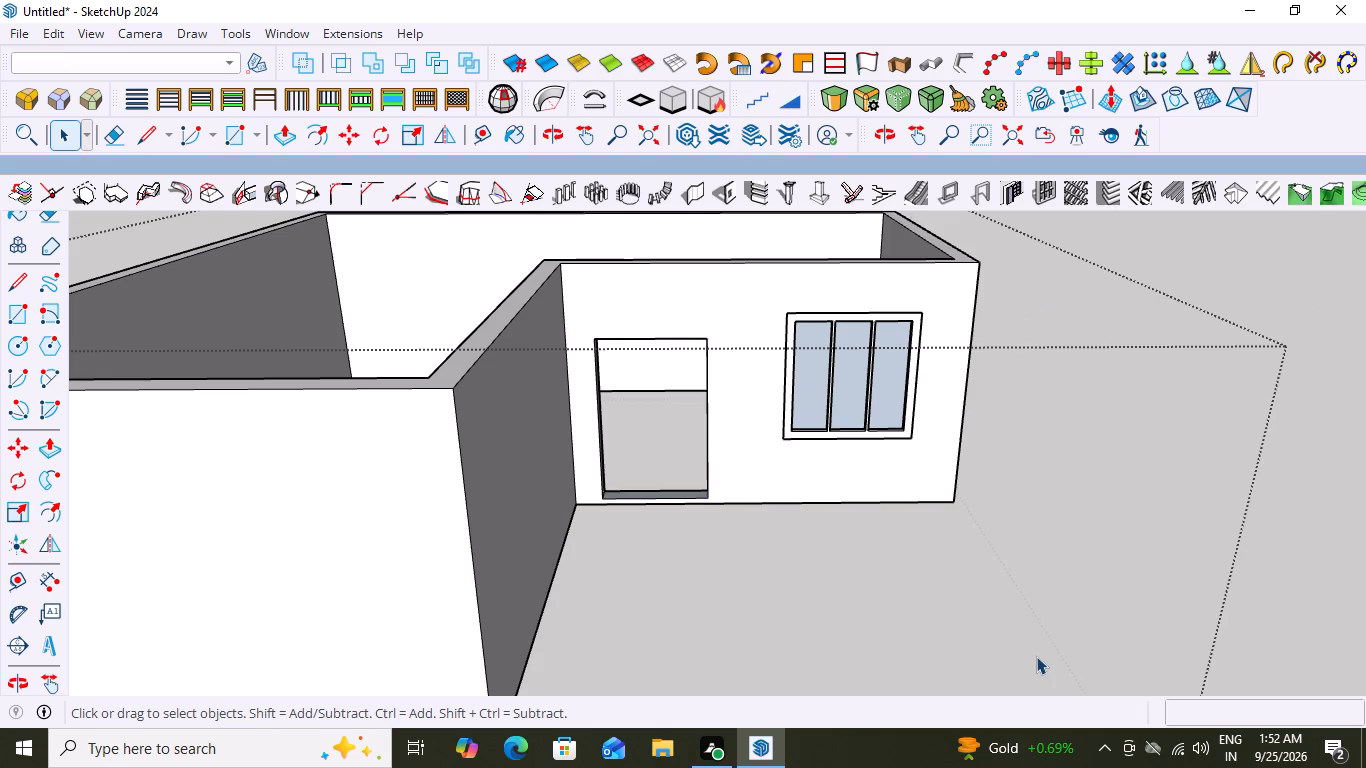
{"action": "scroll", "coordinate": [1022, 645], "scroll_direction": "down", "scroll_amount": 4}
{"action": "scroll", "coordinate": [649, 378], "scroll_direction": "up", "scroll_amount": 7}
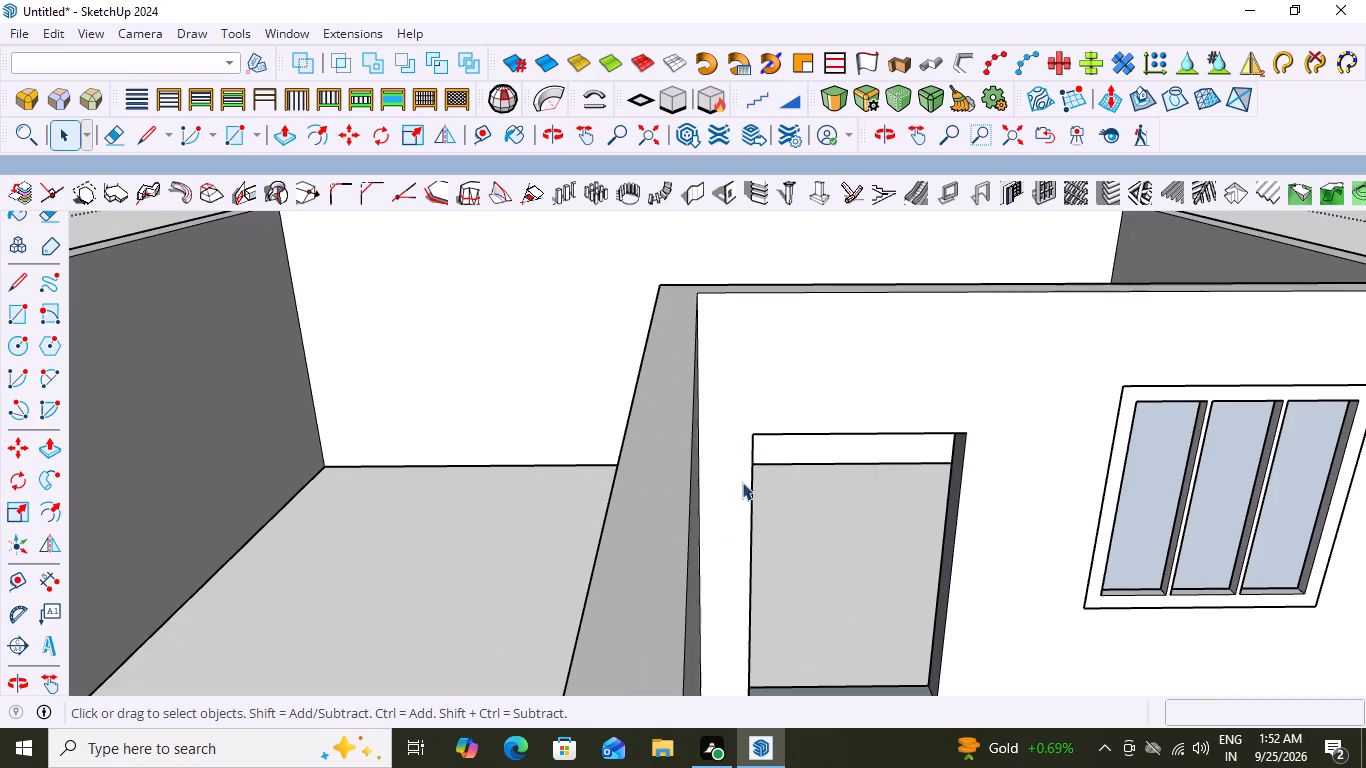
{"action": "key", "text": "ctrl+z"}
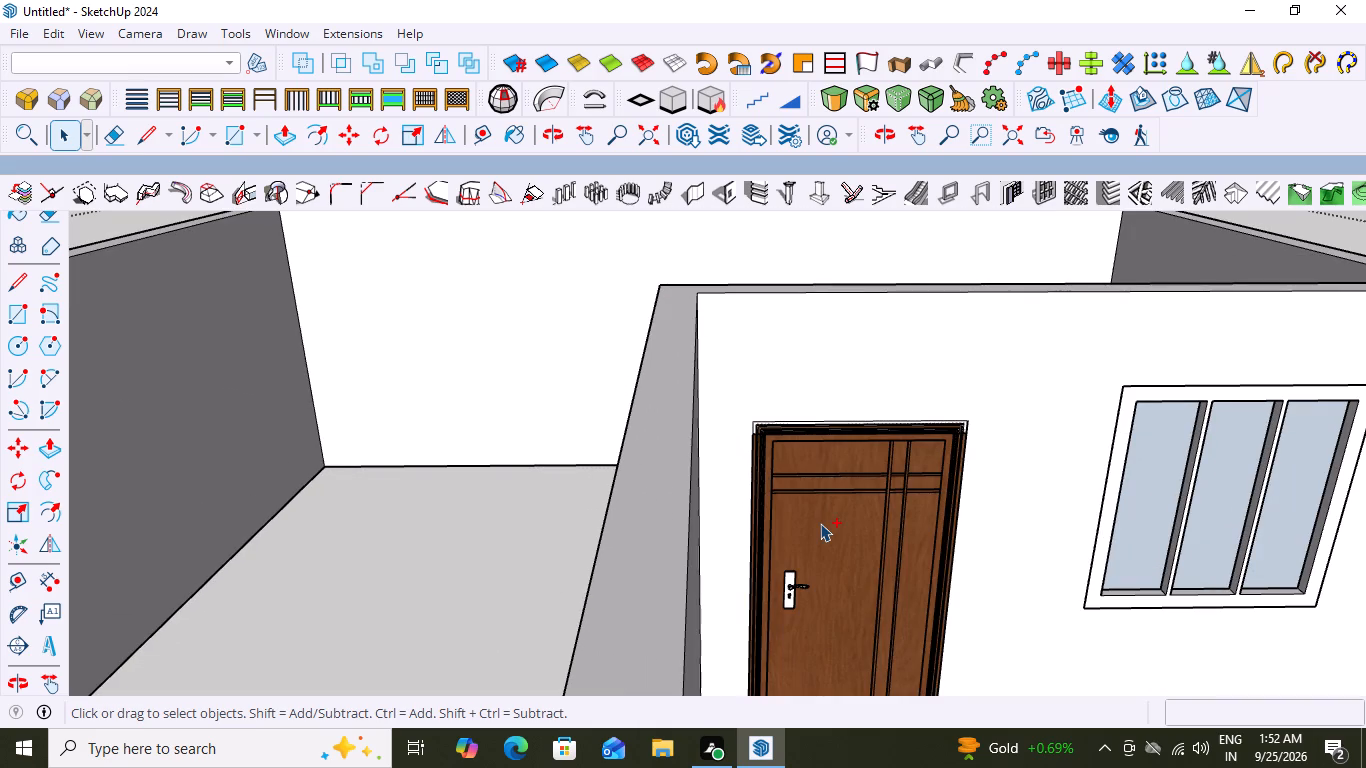
Undo the door's placement together with its opening, back to the recessed wall with only the window.
{"action": "key", "text": "ctrl+z"}
{"action": "key", "text": "ctrl+z"}
{"action": "key", "text": "ctrl+z"}
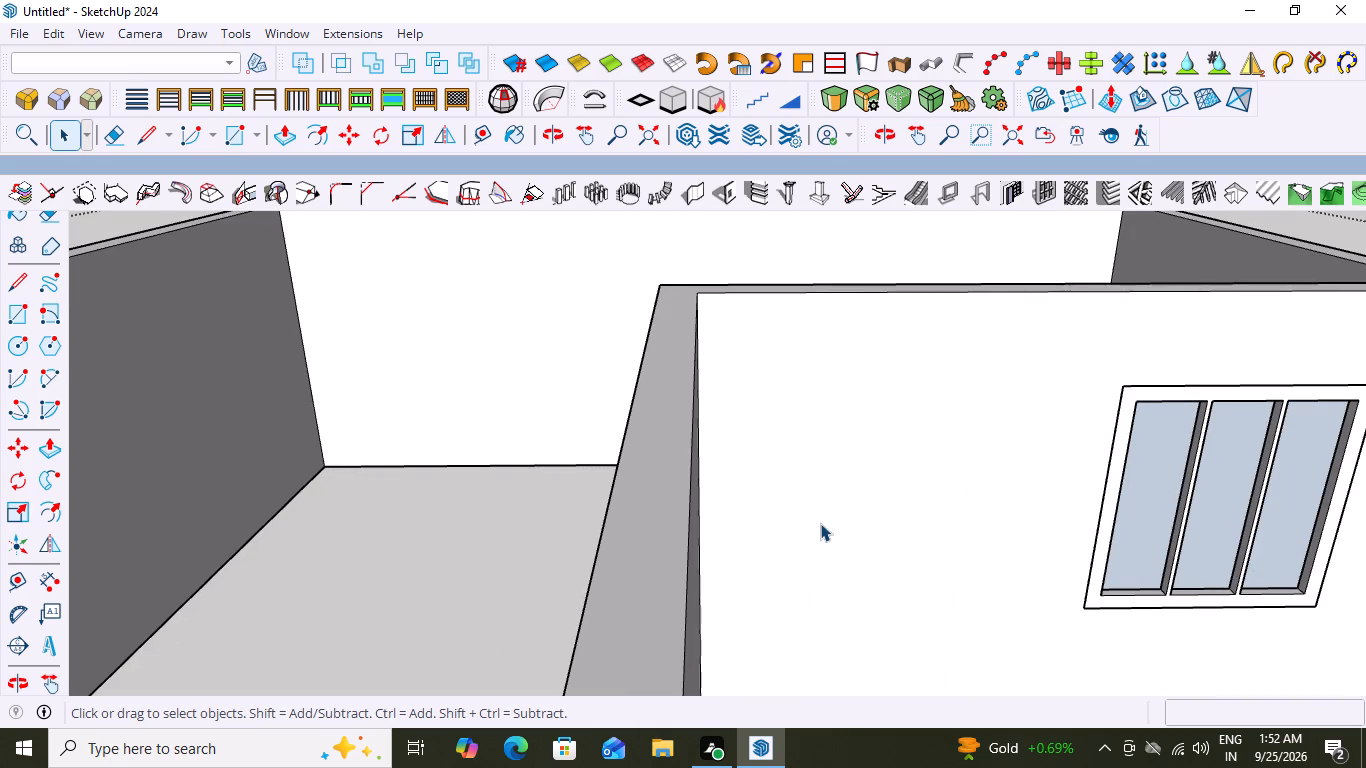
{"action": "scroll", "coordinate": [804, 459], "scroll_direction": "down", "scroll_amount": 8}
{"action": "scroll", "coordinate": [1038, 644], "scroll_direction": "up", "scroll_amount": 4}
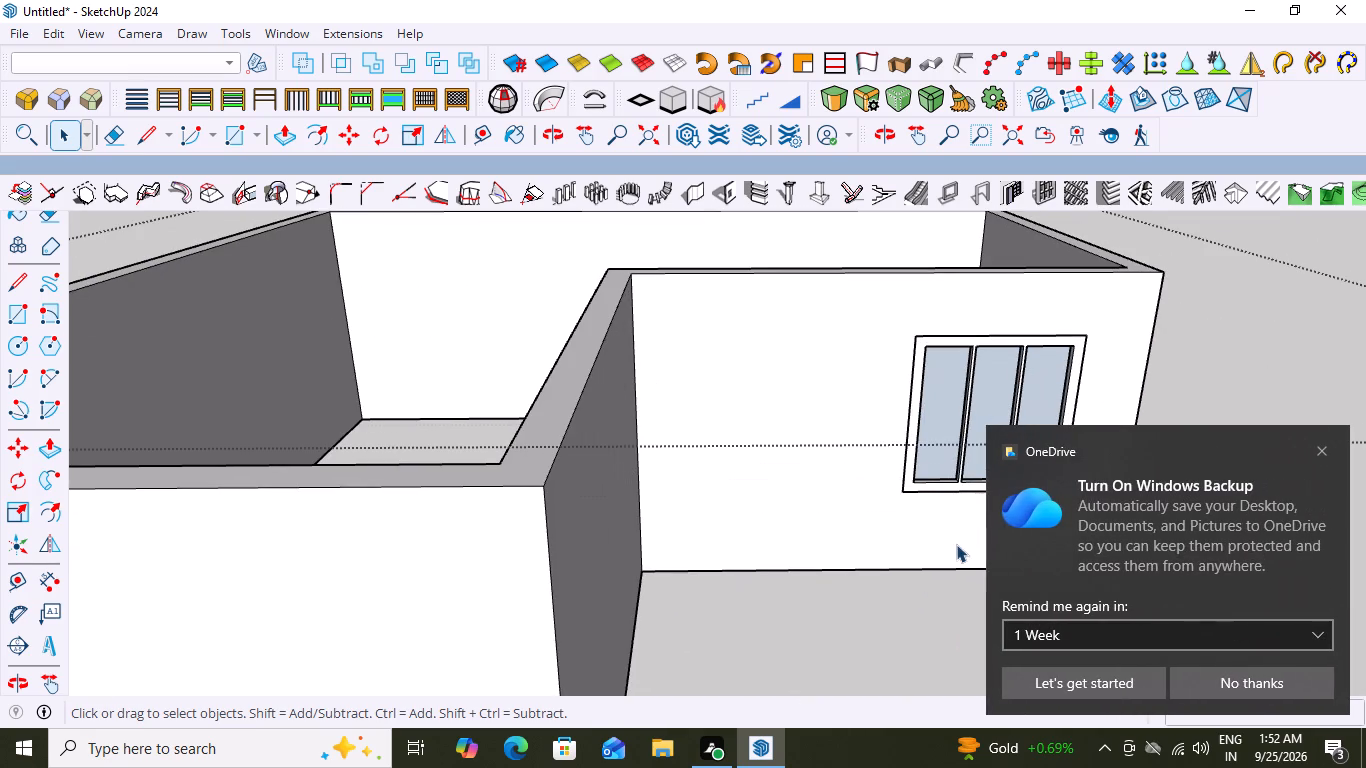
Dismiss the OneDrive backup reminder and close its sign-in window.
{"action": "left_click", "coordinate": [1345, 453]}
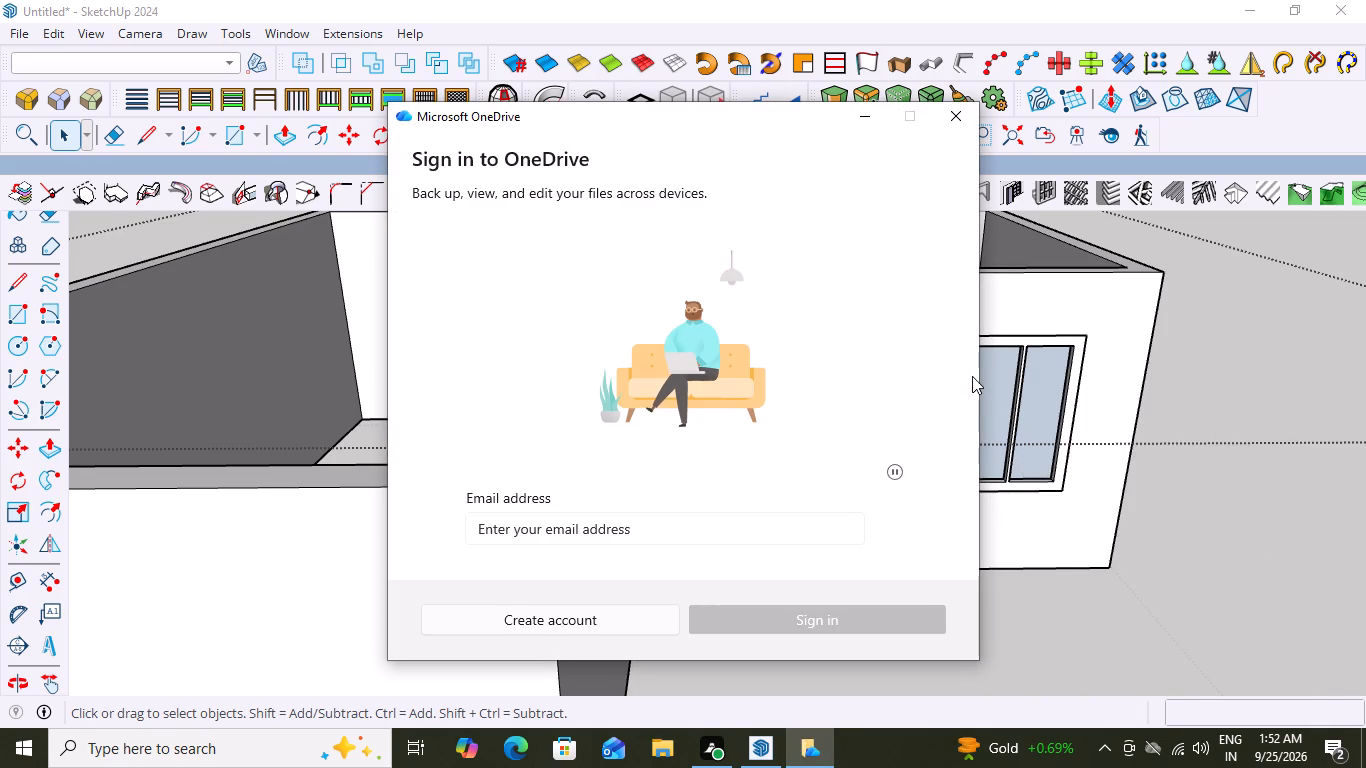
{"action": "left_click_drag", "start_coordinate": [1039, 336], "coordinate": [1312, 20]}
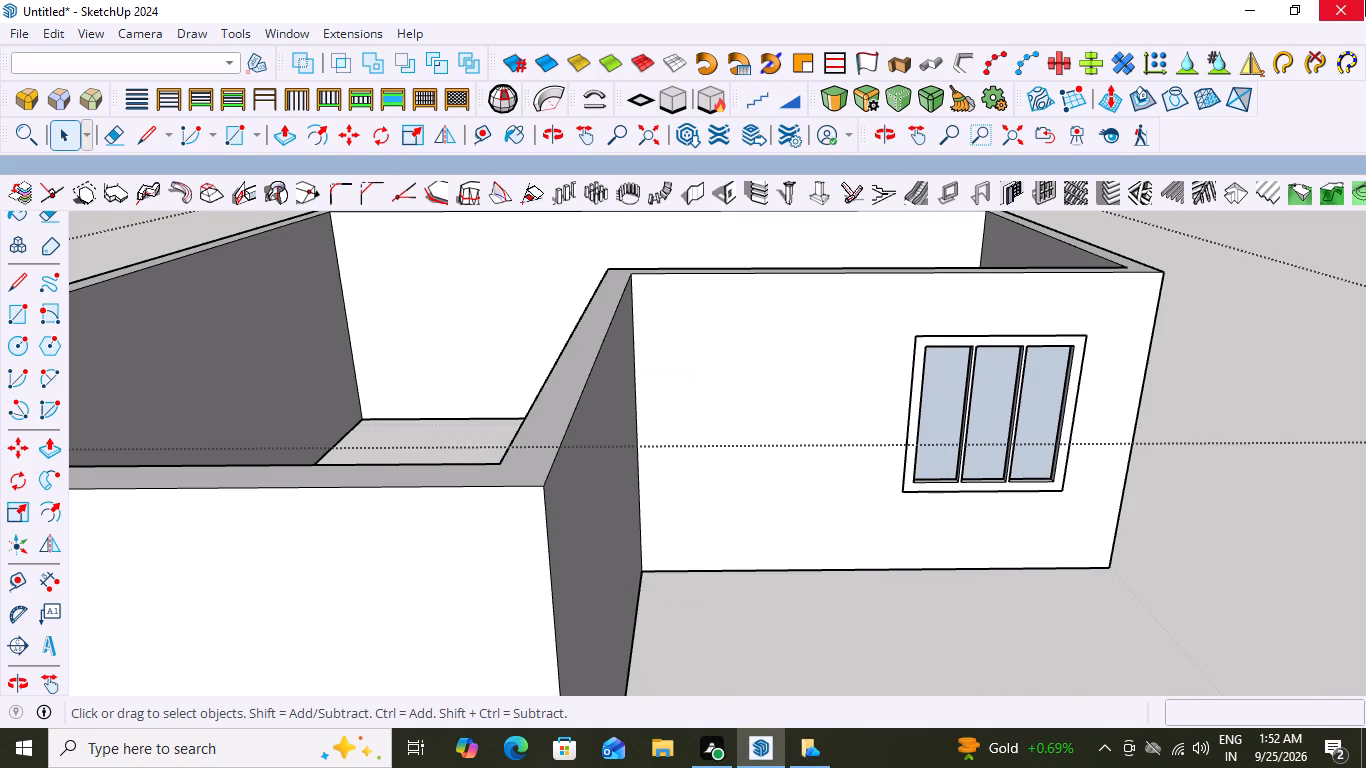
Examine the recessed wall between the inner corner and the window from several angles and distances.
{"action": "scroll", "coordinate": [1213, 319], "scroll_direction": "down", "scroll_amount": 4}
{"action": "scroll", "coordinate": [1050, 532], "scroll_direction": "up", "scroll_amount": 2}
{"action": "scroll", "coordinate": [1030, 503], "scroll_direction": "down", "scroll_amount": 6}
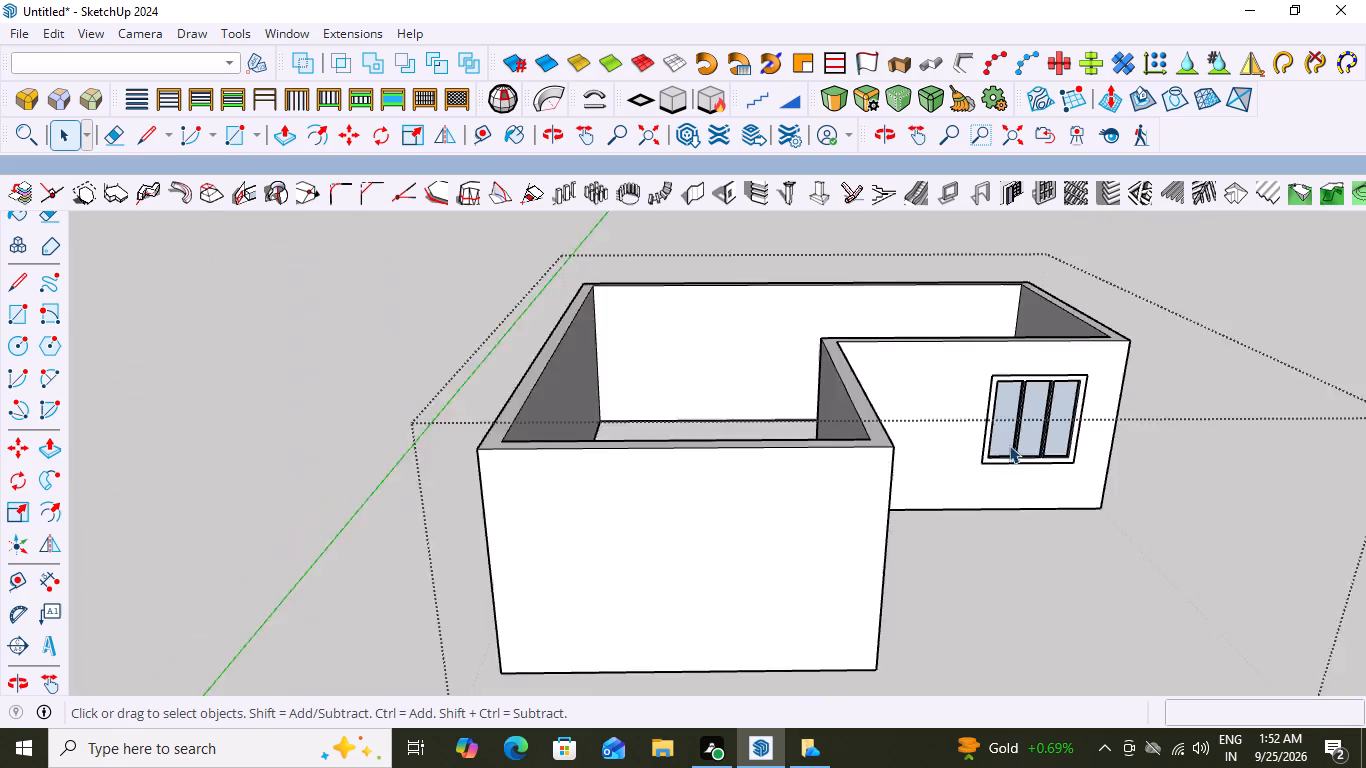
{"action": "scroll", "coordinate": [1009, 445], "scroll_direction": "down", "scroll_amount": 5}
{"action": "middle_click_drag", "start_coordinate": [1217, 444], "coordinate": [1168, 400]}
{"action": "scroll", "coordinate": [1070, 450], "scroll_direction": "up", "scroll_amount": 7}
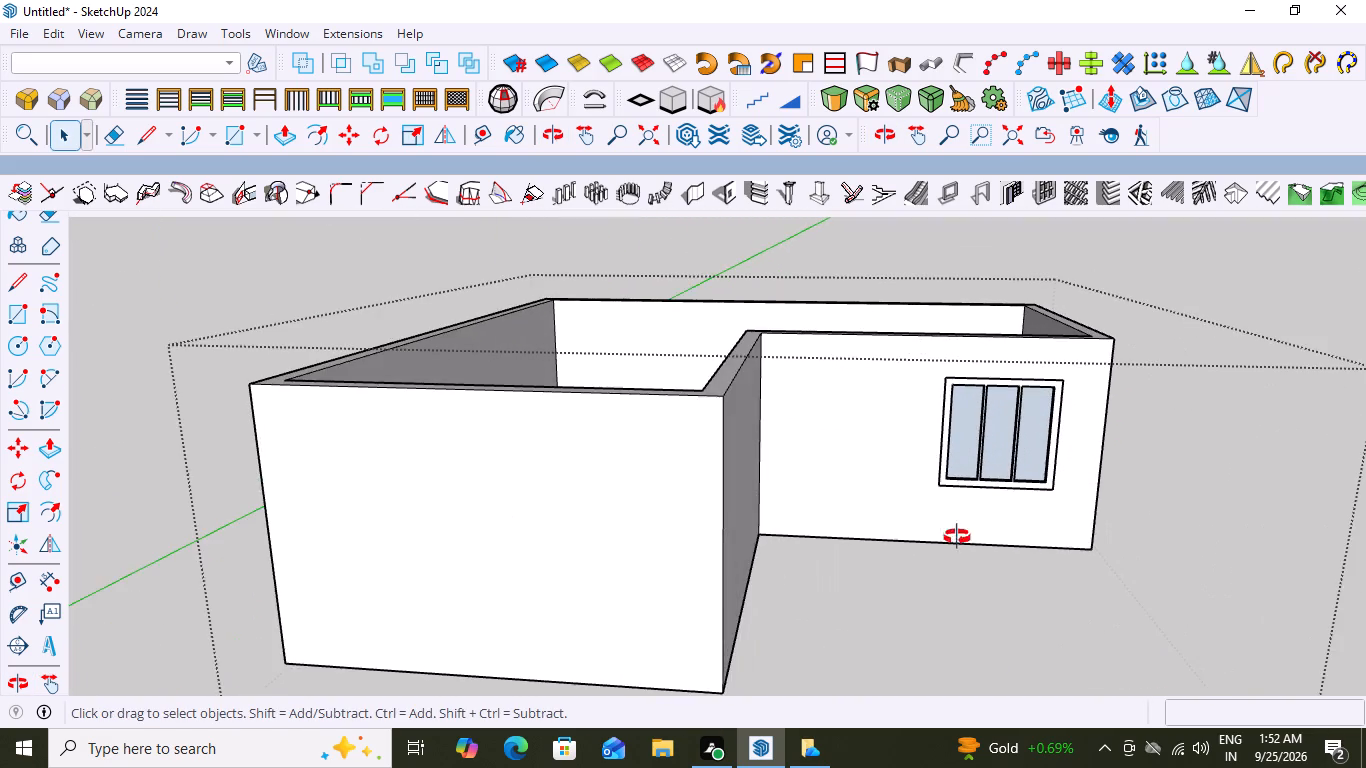
{"action": "middle_click_drag", "start_coordinate": [957, 537], "coordinate": [1001, 551]}
{"action": "scroll", "coordinate": [975, 532], "scroll_direction": "up", "scroll_amount": 2}
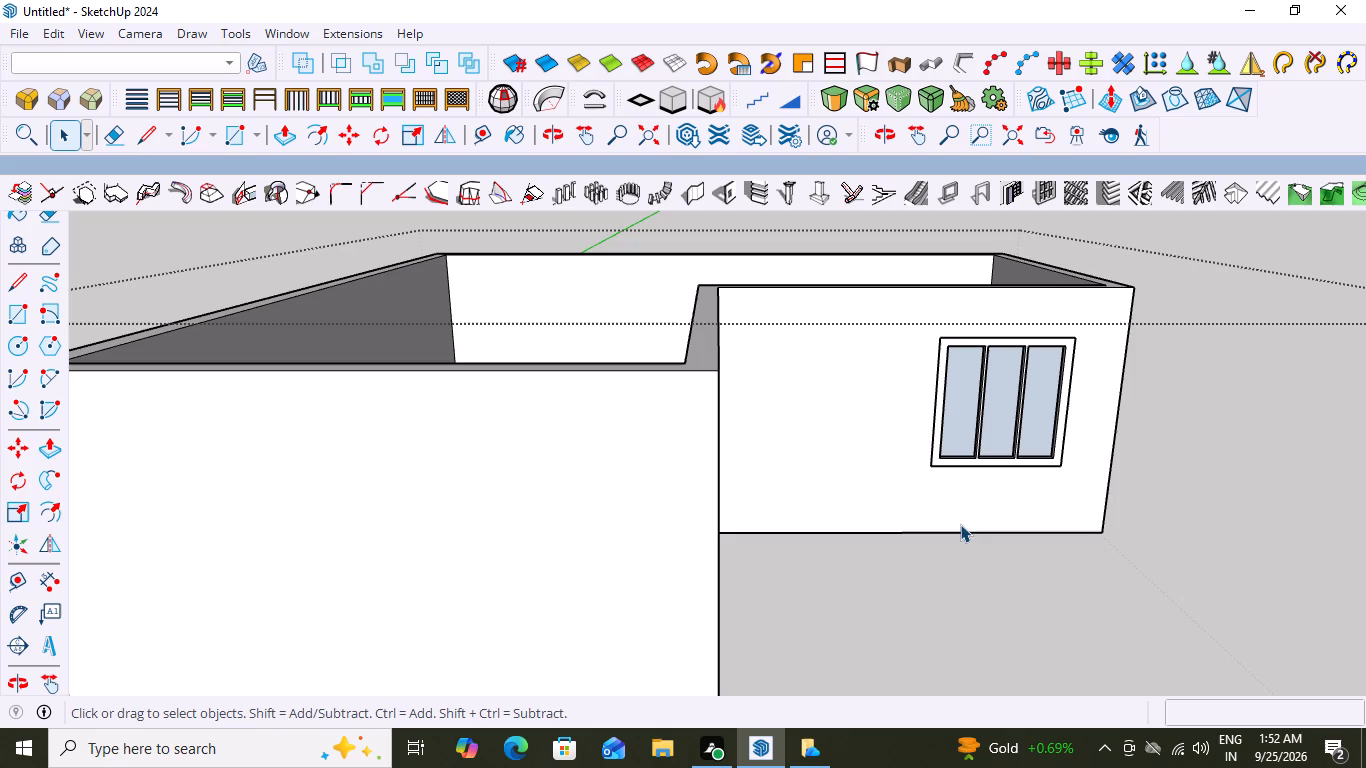
{"action": "scroll", "coordinate": [881, 420], "scroll_direction": "up", "scroll_amount": 1}
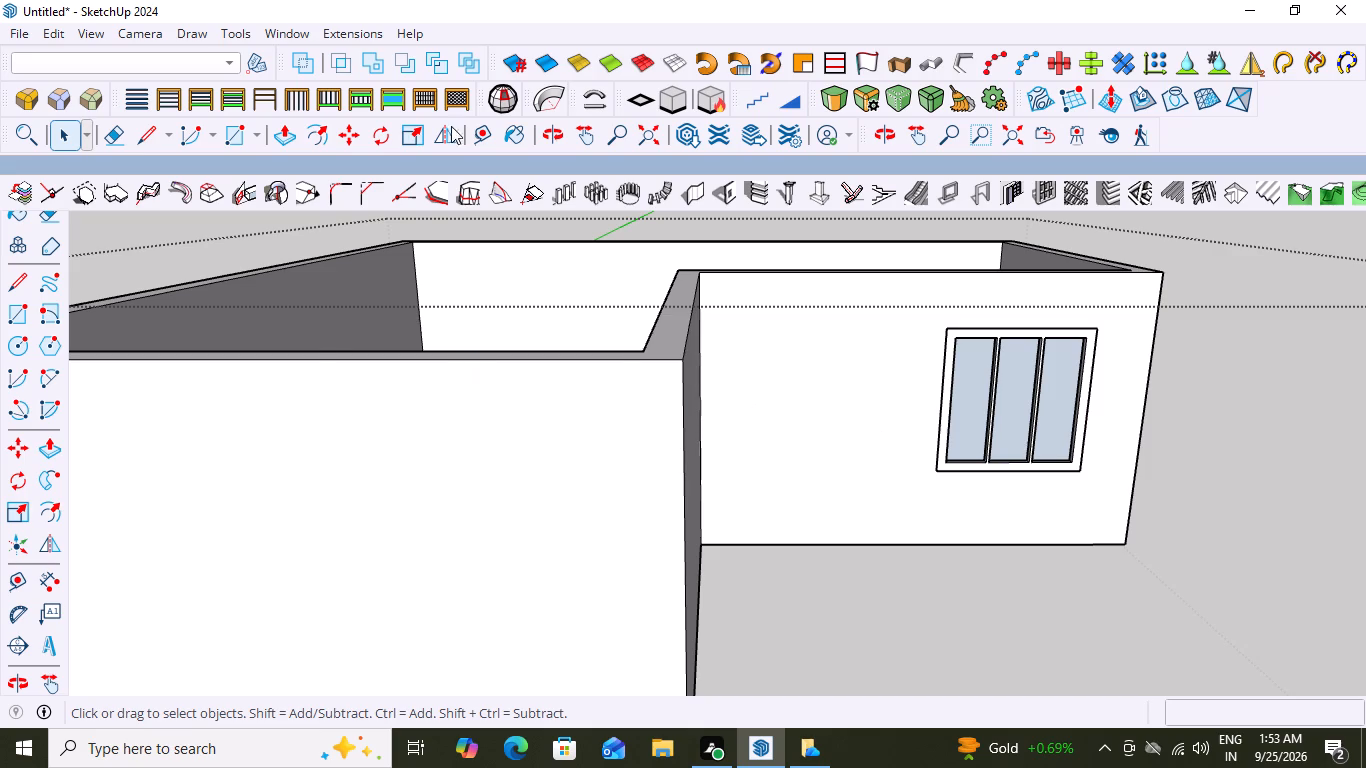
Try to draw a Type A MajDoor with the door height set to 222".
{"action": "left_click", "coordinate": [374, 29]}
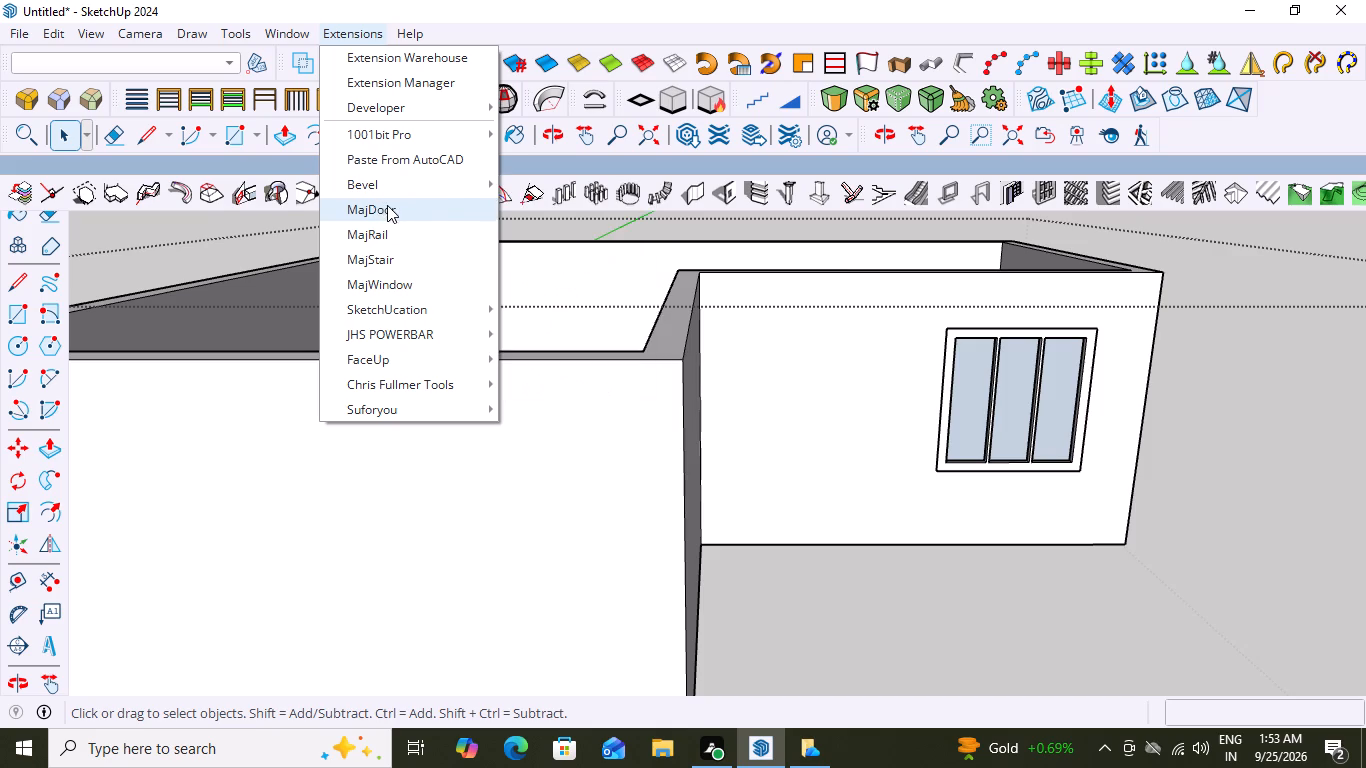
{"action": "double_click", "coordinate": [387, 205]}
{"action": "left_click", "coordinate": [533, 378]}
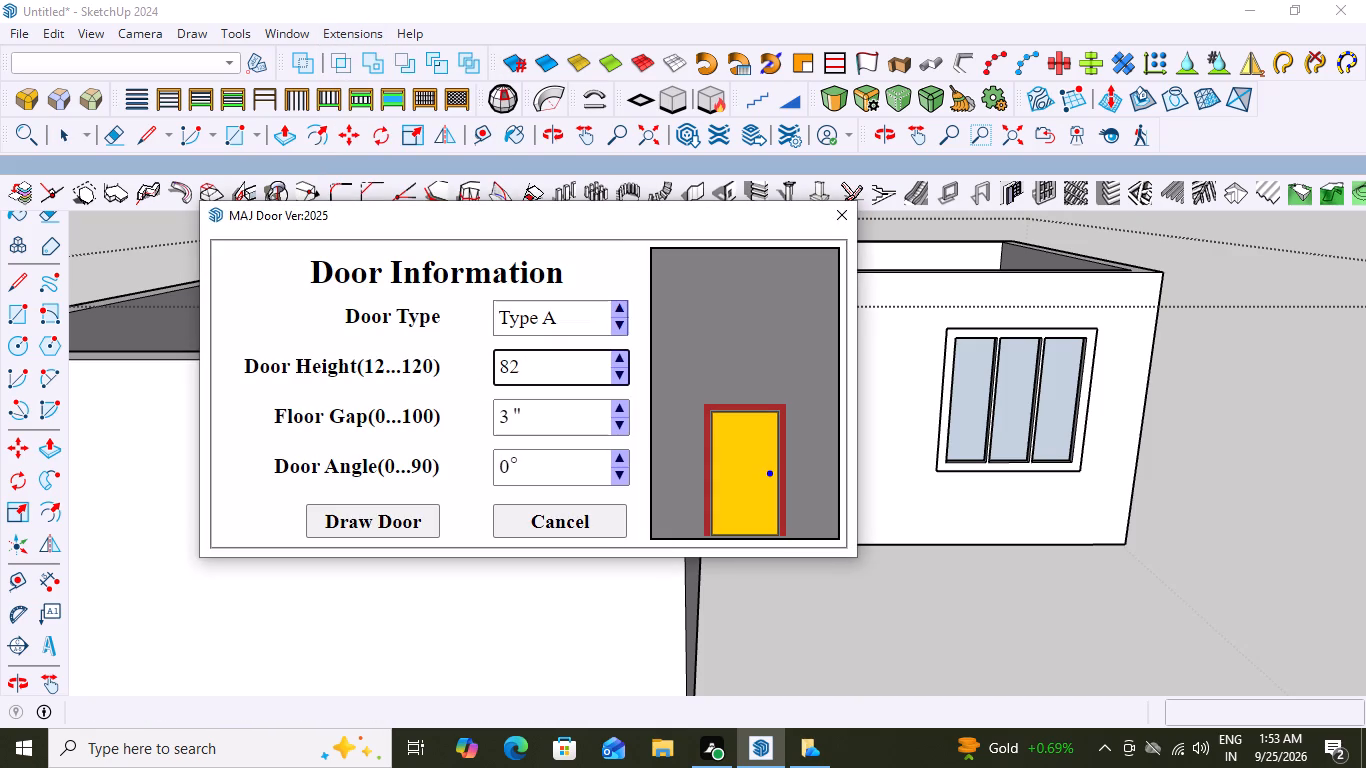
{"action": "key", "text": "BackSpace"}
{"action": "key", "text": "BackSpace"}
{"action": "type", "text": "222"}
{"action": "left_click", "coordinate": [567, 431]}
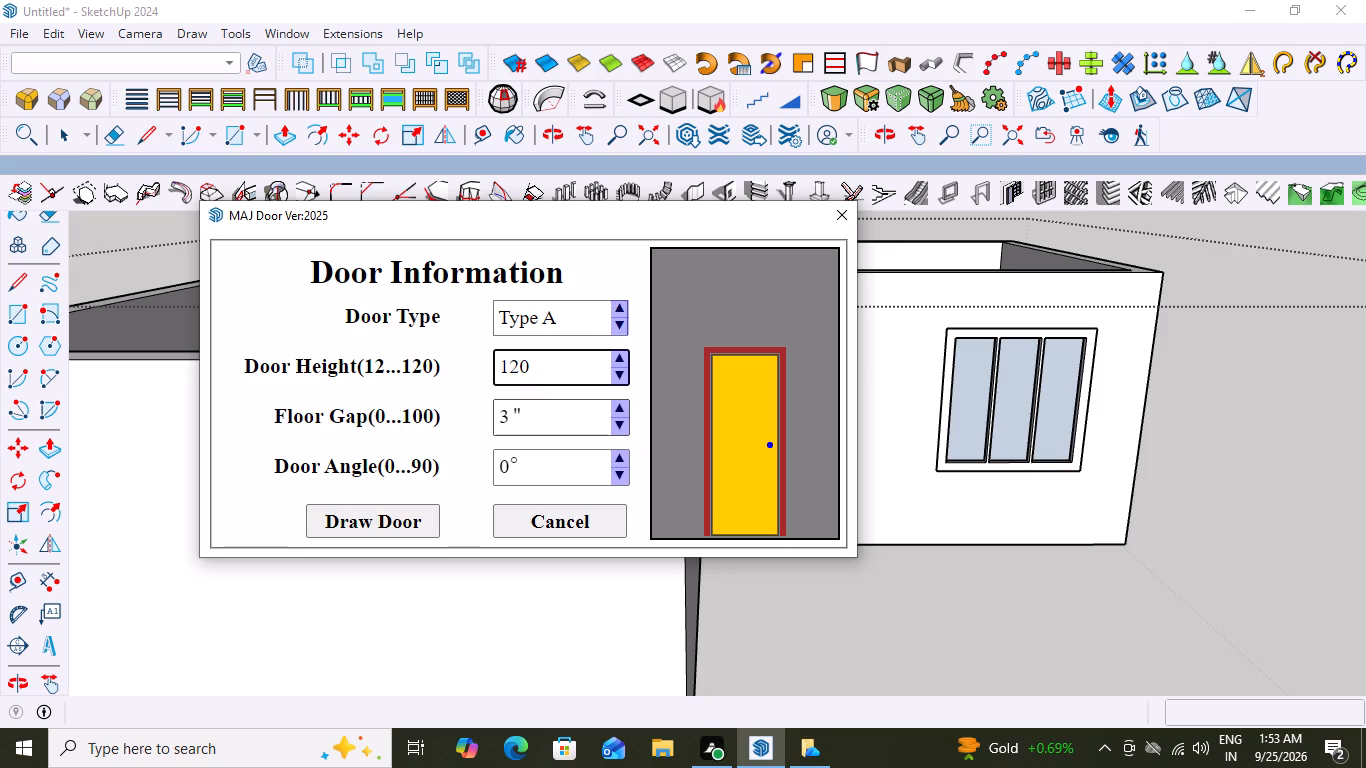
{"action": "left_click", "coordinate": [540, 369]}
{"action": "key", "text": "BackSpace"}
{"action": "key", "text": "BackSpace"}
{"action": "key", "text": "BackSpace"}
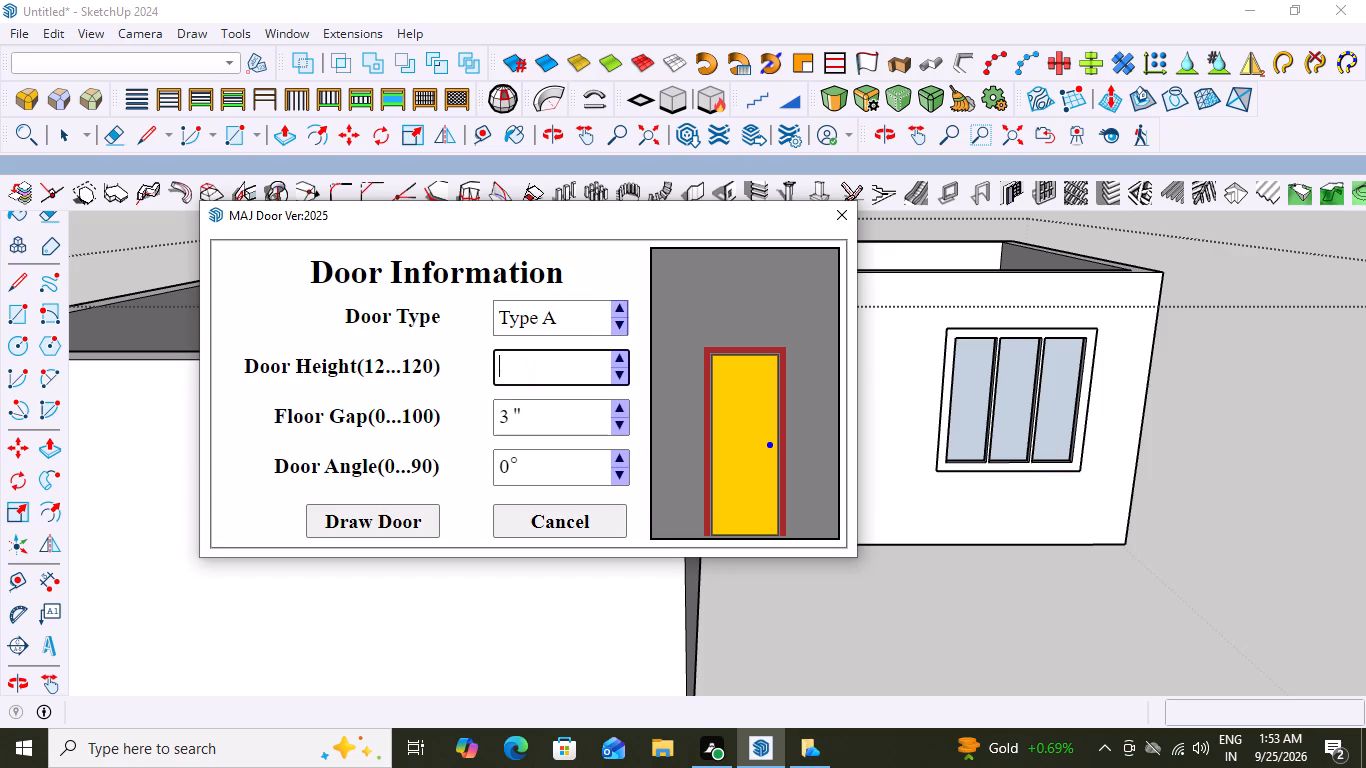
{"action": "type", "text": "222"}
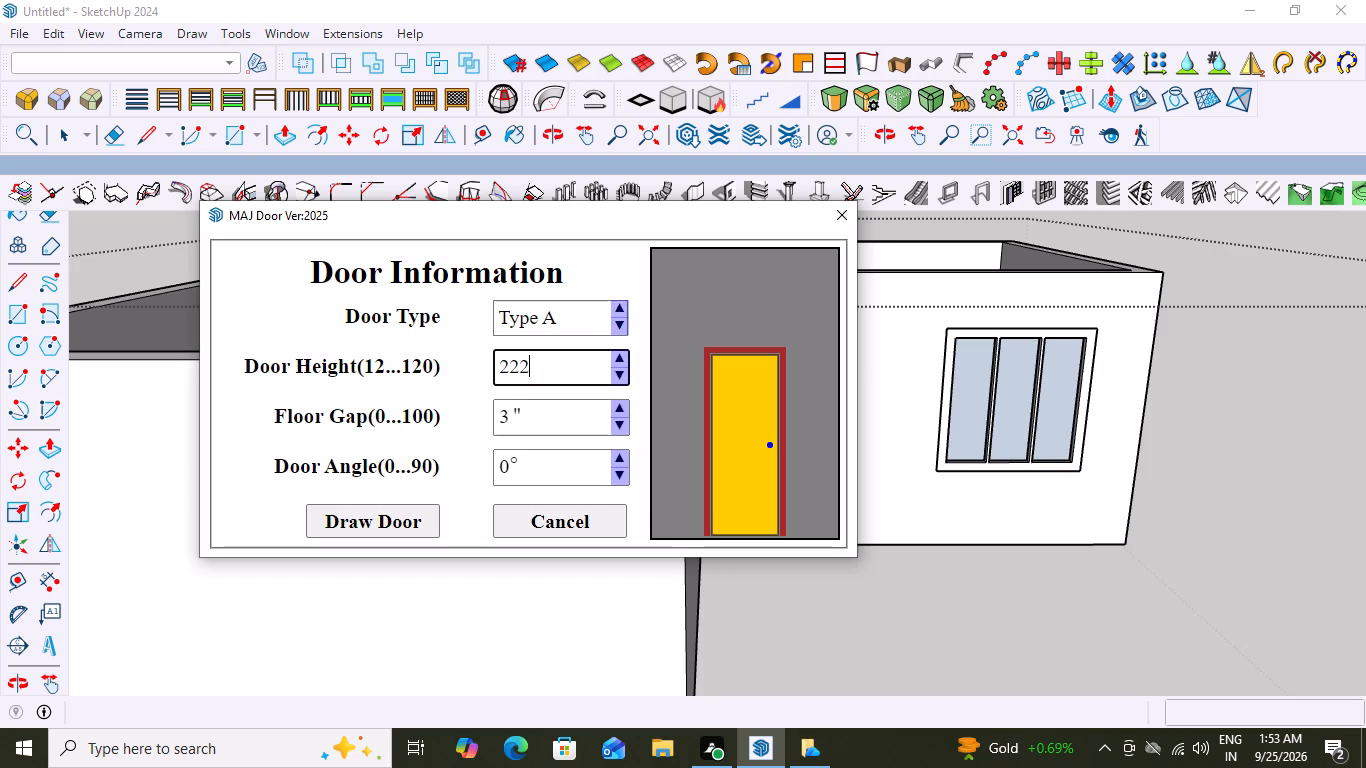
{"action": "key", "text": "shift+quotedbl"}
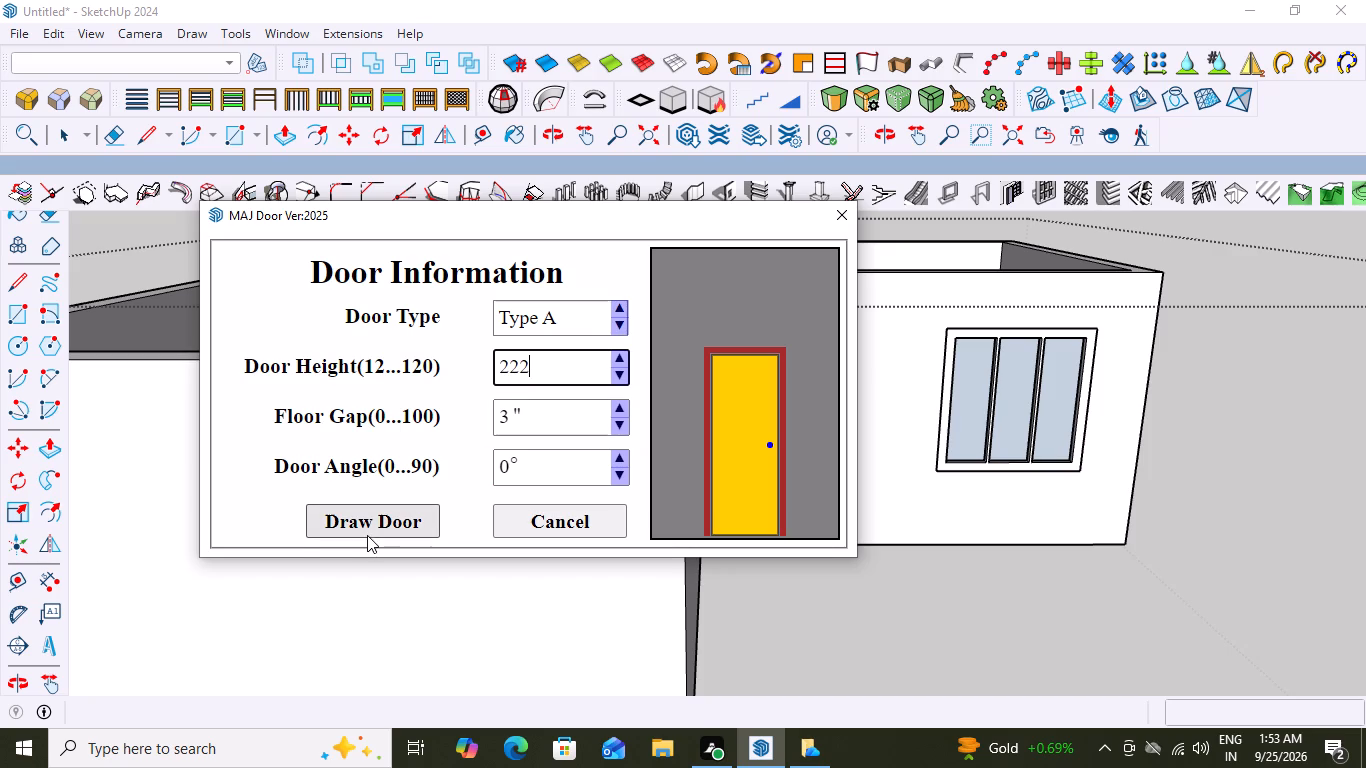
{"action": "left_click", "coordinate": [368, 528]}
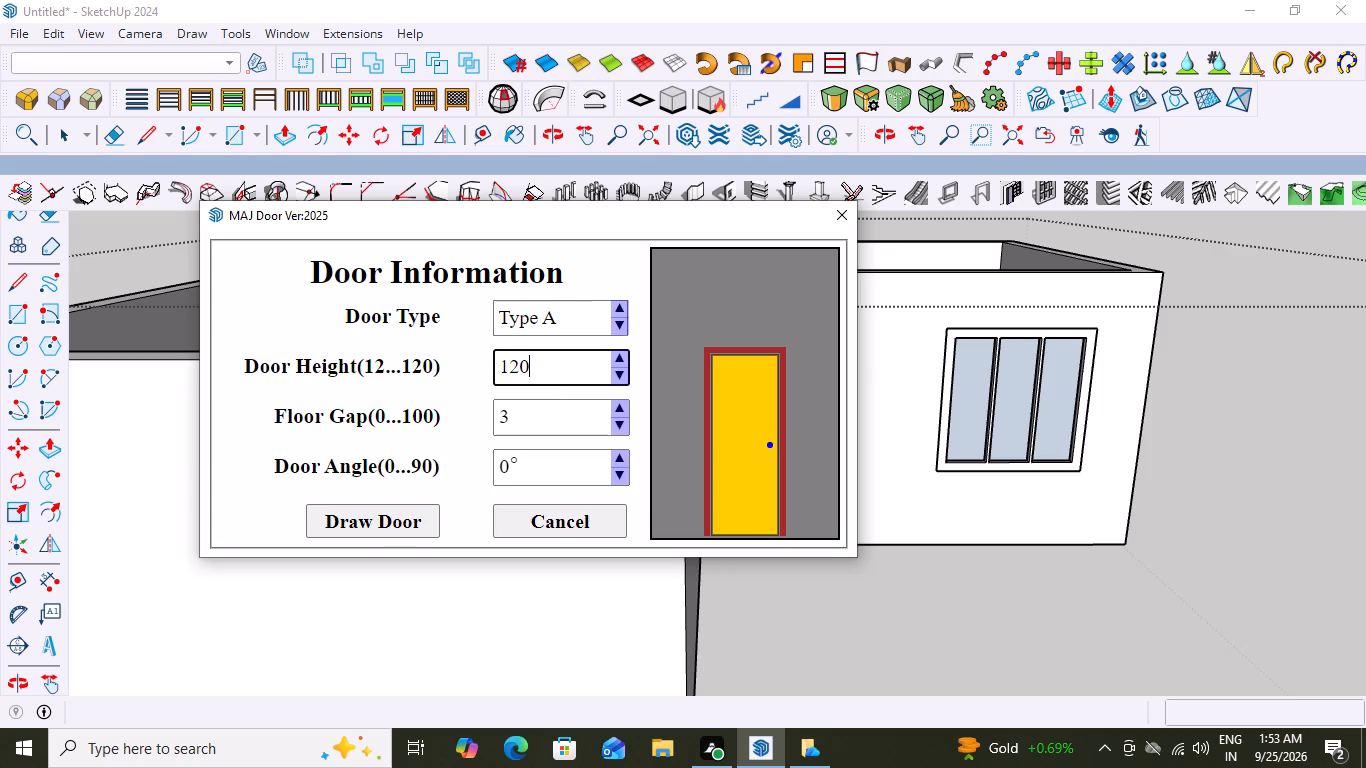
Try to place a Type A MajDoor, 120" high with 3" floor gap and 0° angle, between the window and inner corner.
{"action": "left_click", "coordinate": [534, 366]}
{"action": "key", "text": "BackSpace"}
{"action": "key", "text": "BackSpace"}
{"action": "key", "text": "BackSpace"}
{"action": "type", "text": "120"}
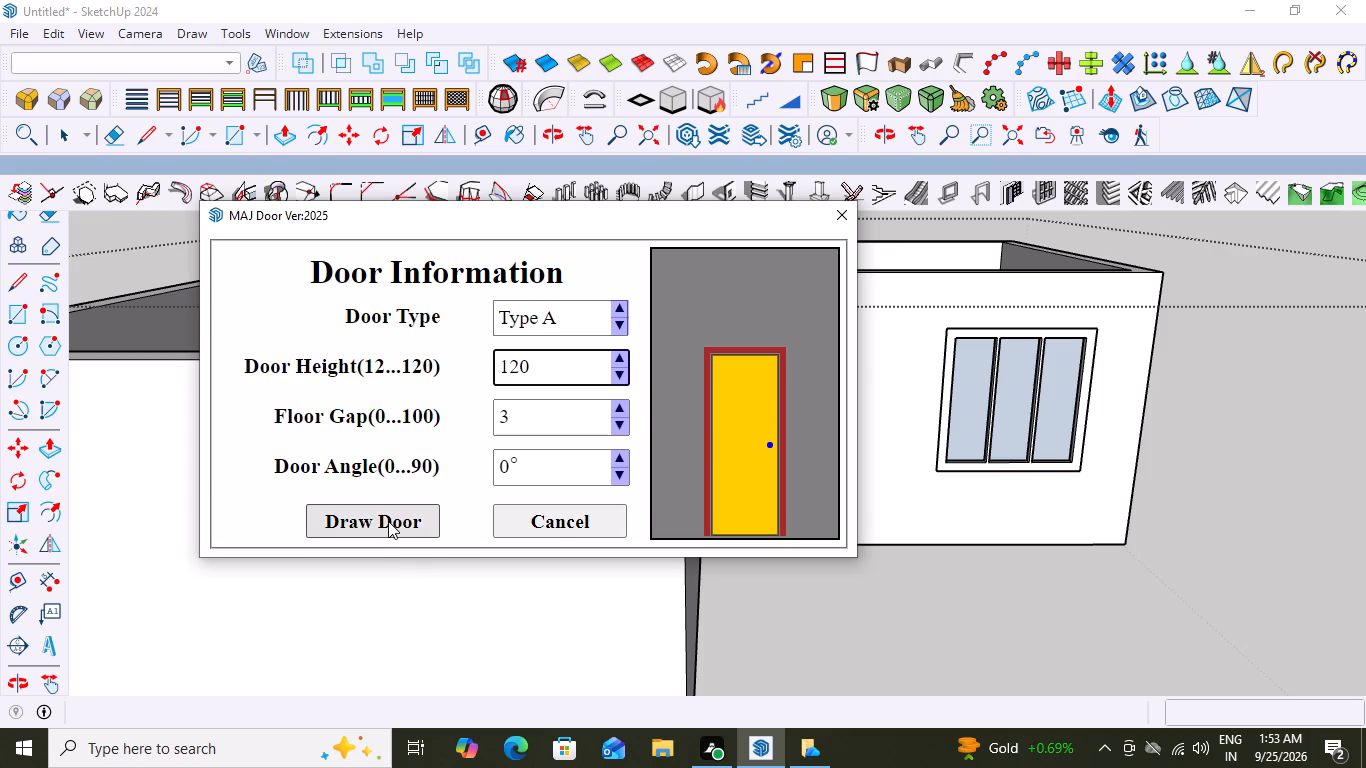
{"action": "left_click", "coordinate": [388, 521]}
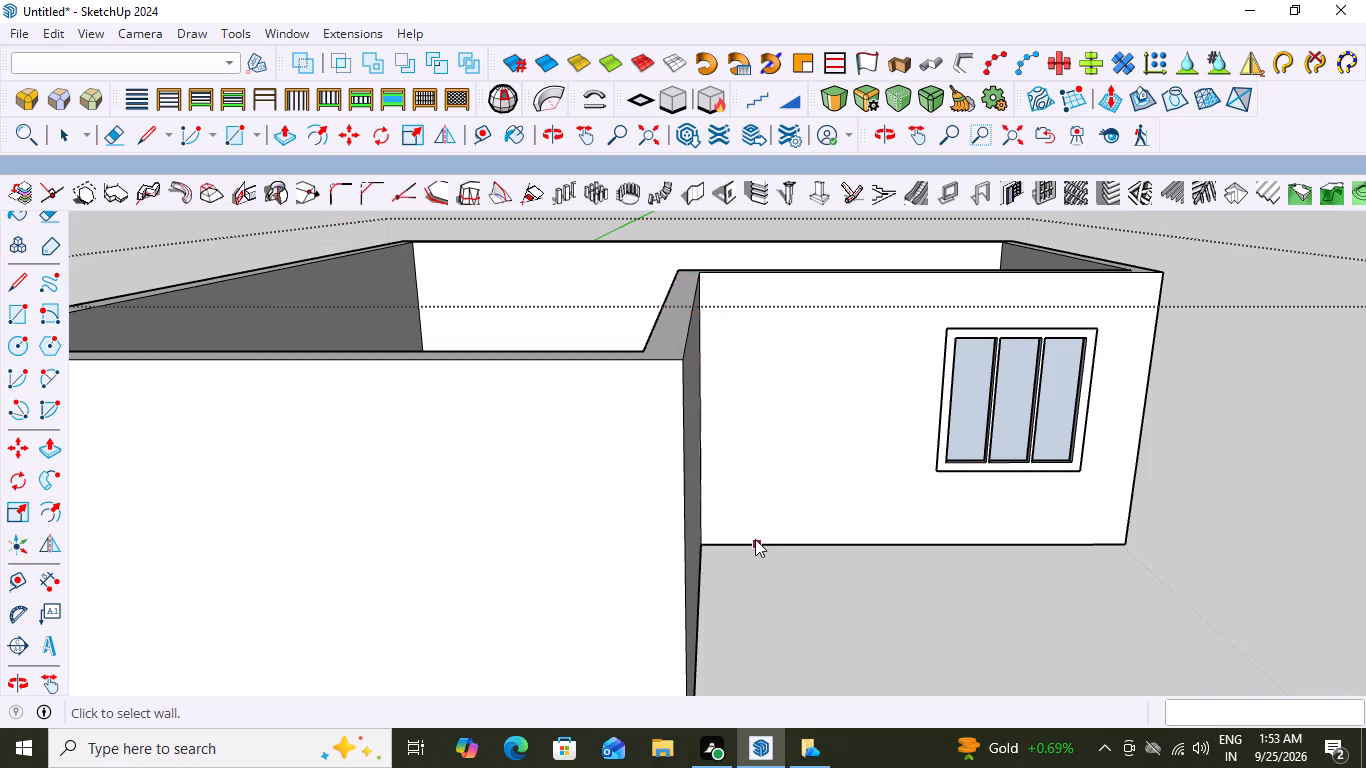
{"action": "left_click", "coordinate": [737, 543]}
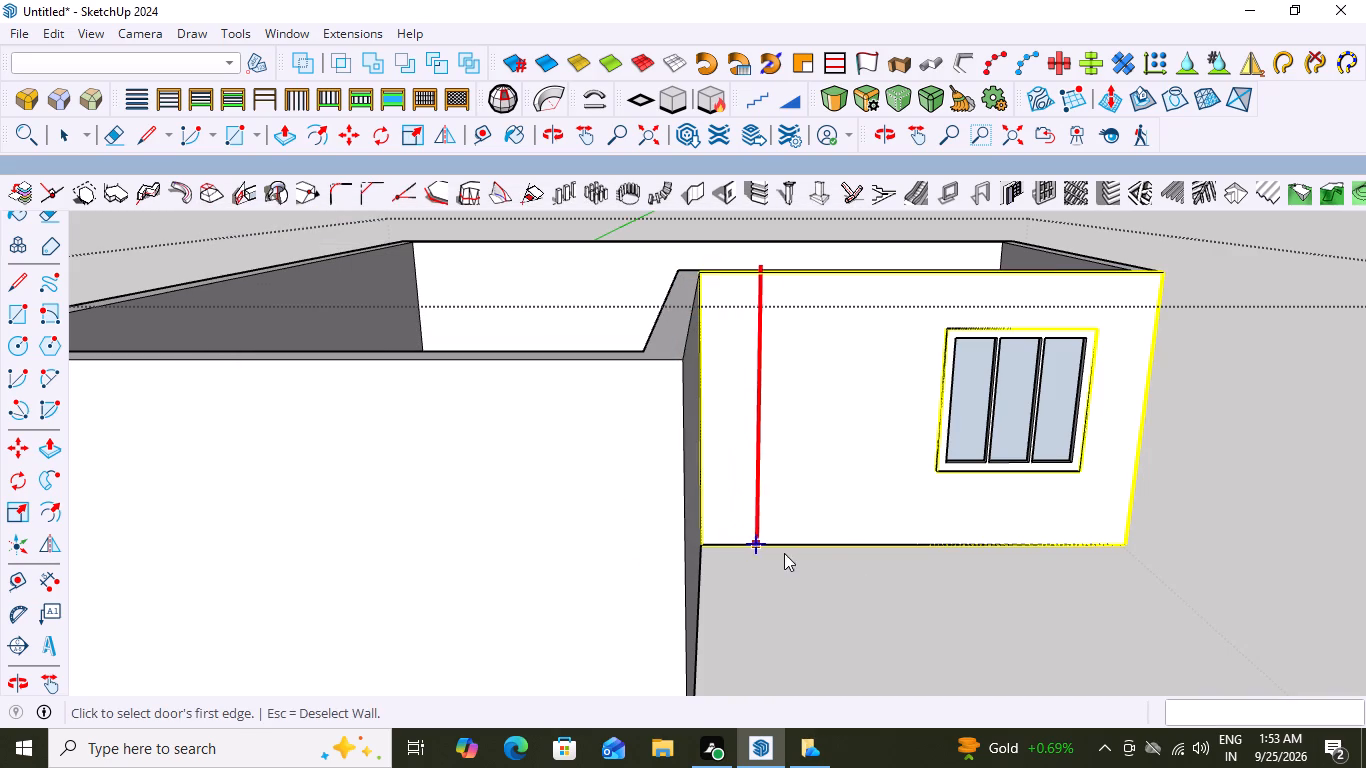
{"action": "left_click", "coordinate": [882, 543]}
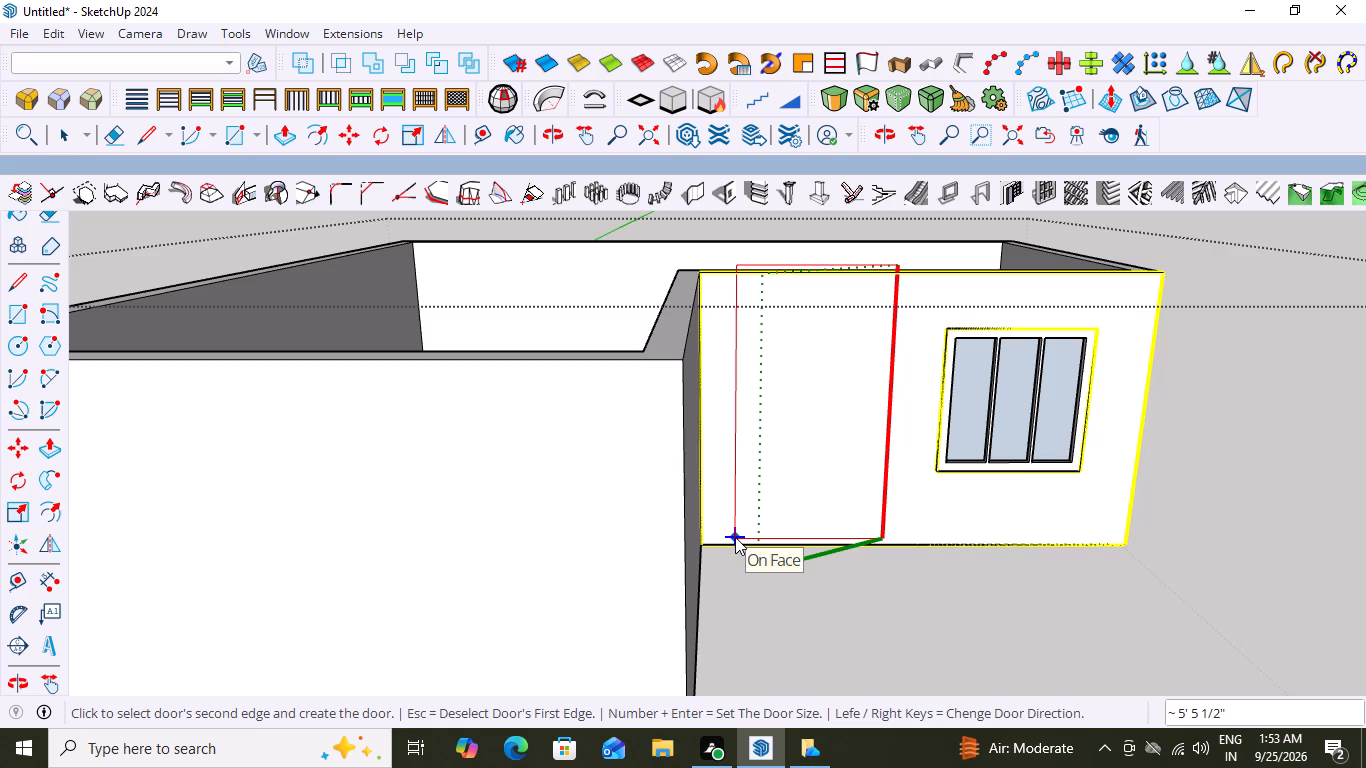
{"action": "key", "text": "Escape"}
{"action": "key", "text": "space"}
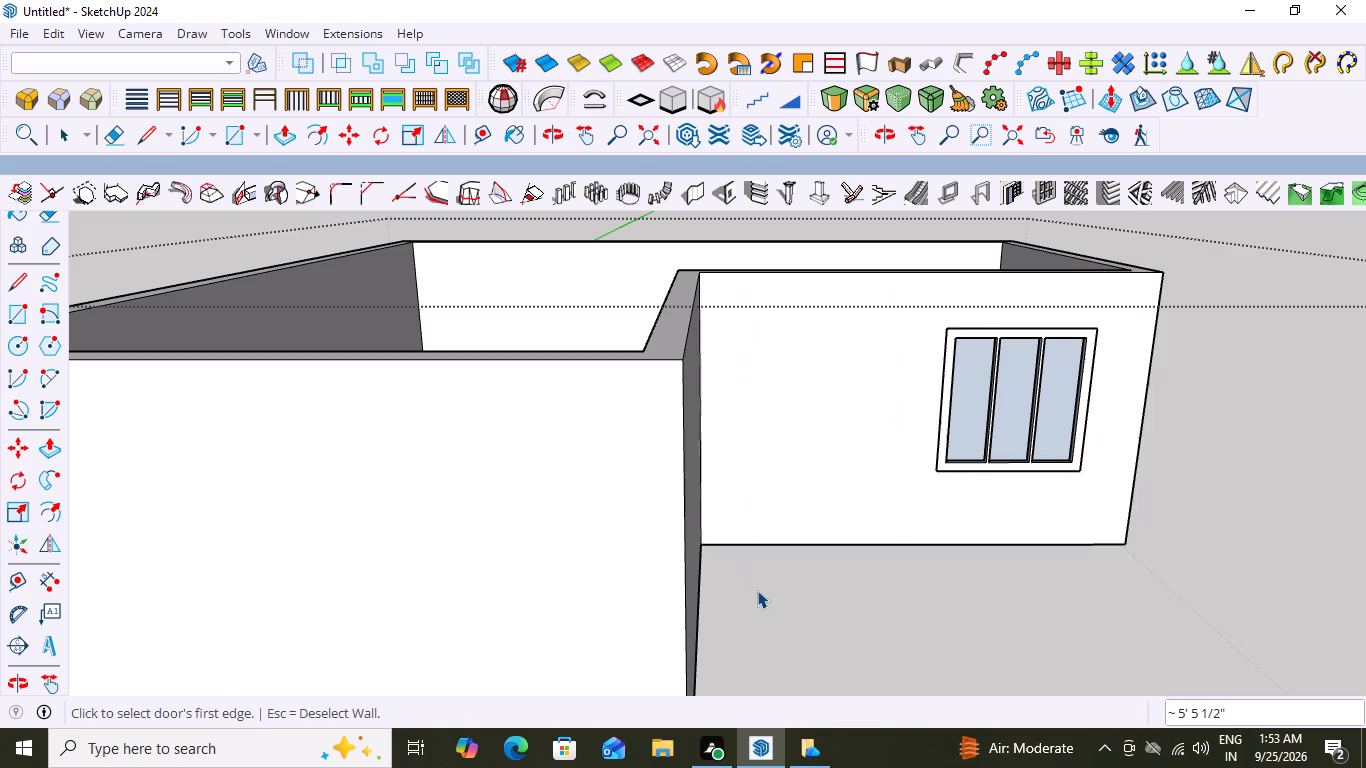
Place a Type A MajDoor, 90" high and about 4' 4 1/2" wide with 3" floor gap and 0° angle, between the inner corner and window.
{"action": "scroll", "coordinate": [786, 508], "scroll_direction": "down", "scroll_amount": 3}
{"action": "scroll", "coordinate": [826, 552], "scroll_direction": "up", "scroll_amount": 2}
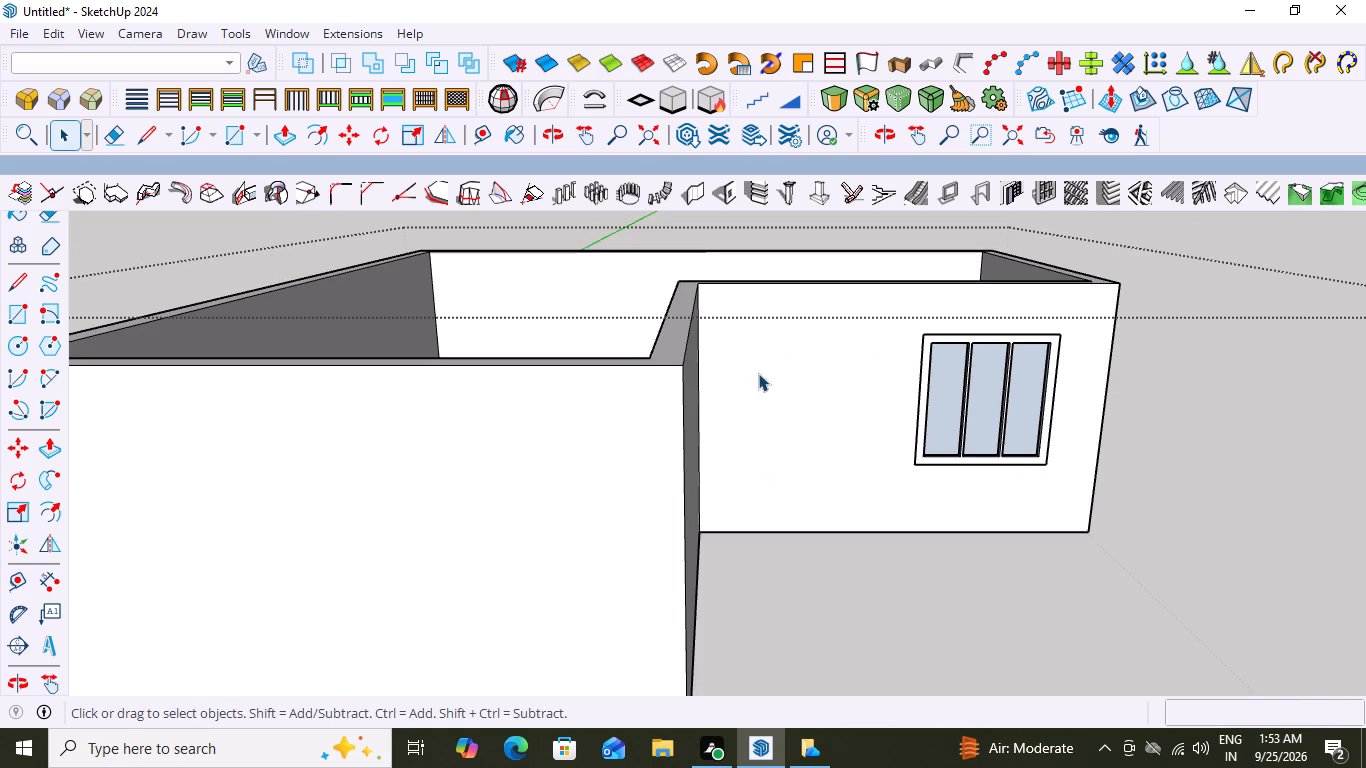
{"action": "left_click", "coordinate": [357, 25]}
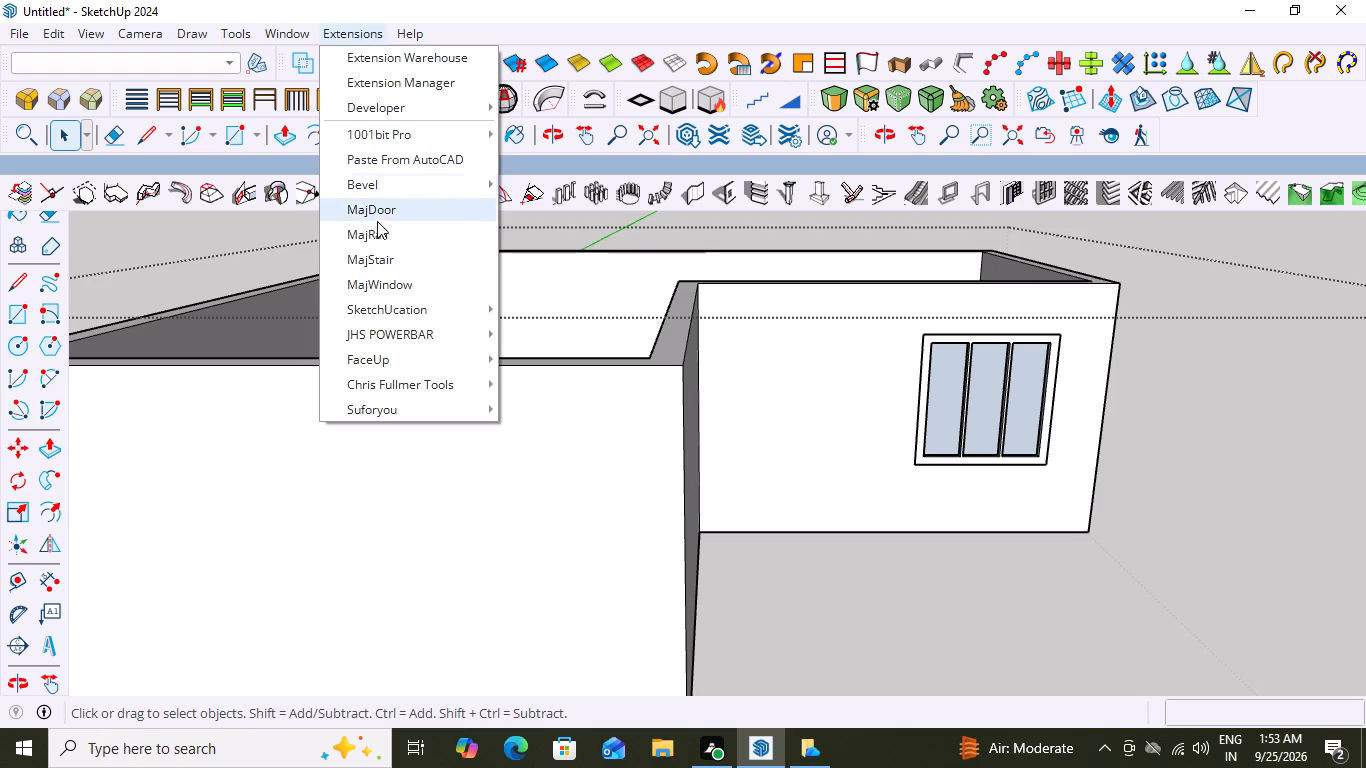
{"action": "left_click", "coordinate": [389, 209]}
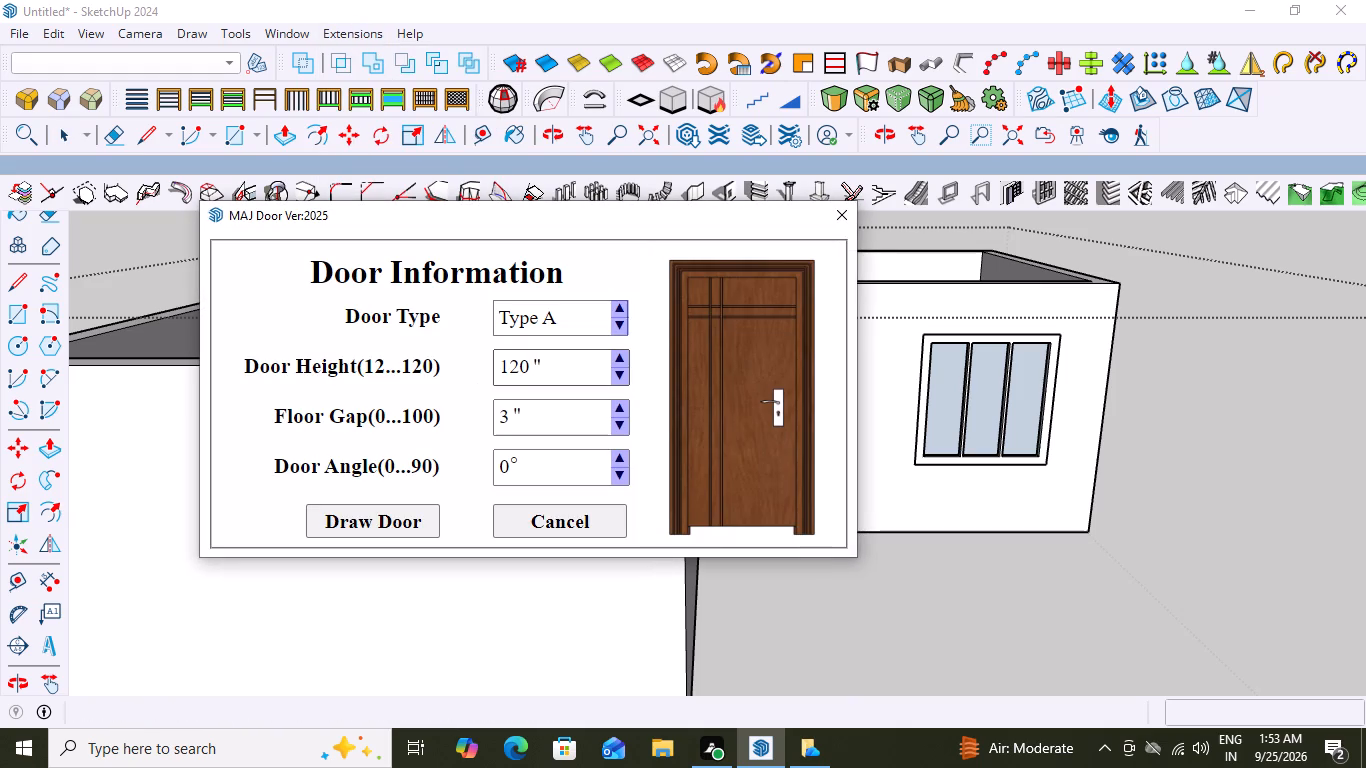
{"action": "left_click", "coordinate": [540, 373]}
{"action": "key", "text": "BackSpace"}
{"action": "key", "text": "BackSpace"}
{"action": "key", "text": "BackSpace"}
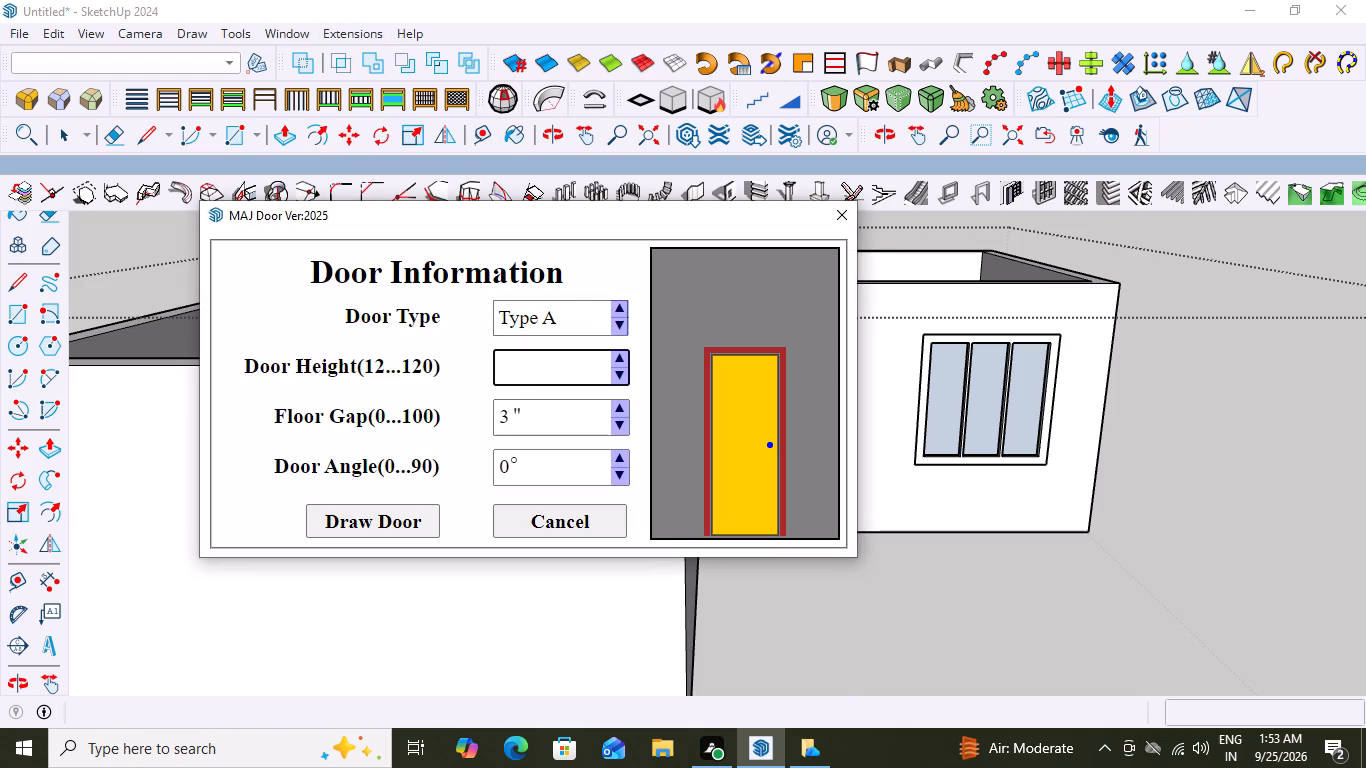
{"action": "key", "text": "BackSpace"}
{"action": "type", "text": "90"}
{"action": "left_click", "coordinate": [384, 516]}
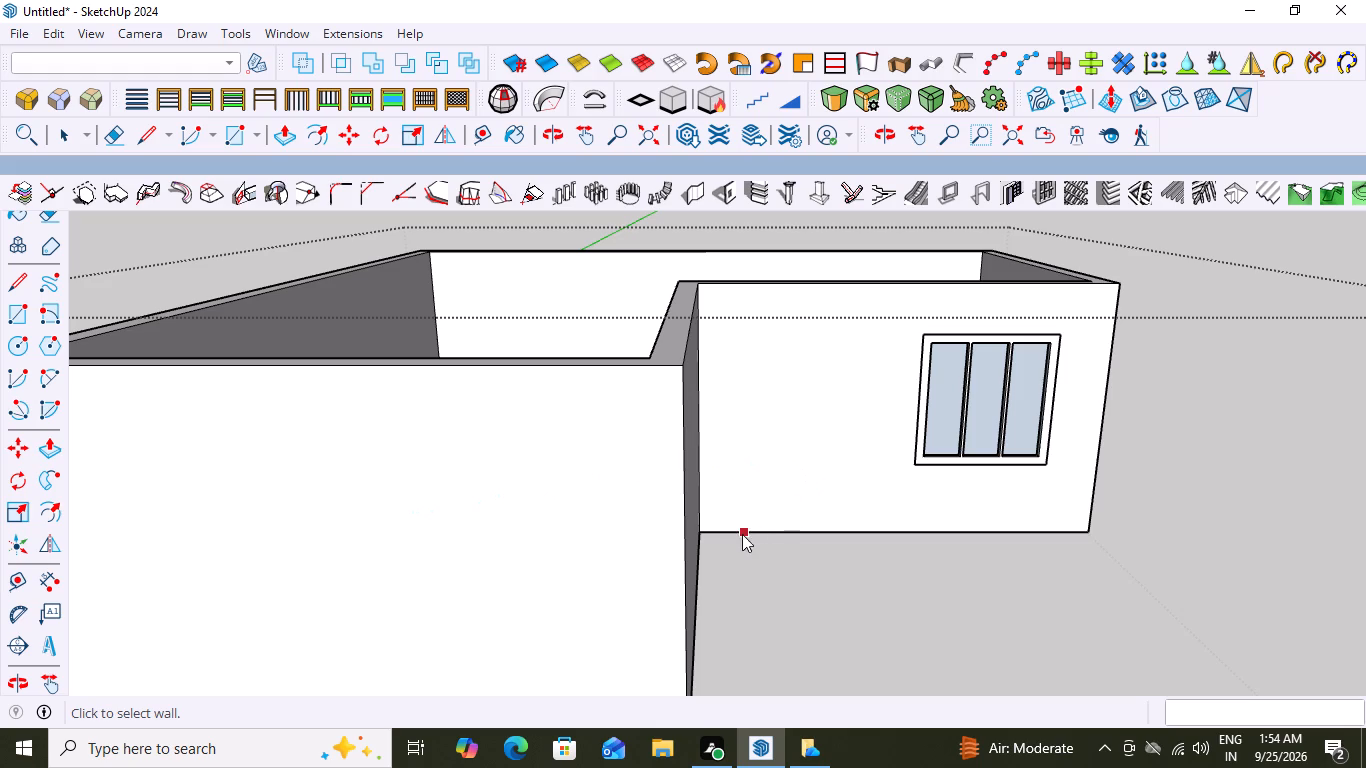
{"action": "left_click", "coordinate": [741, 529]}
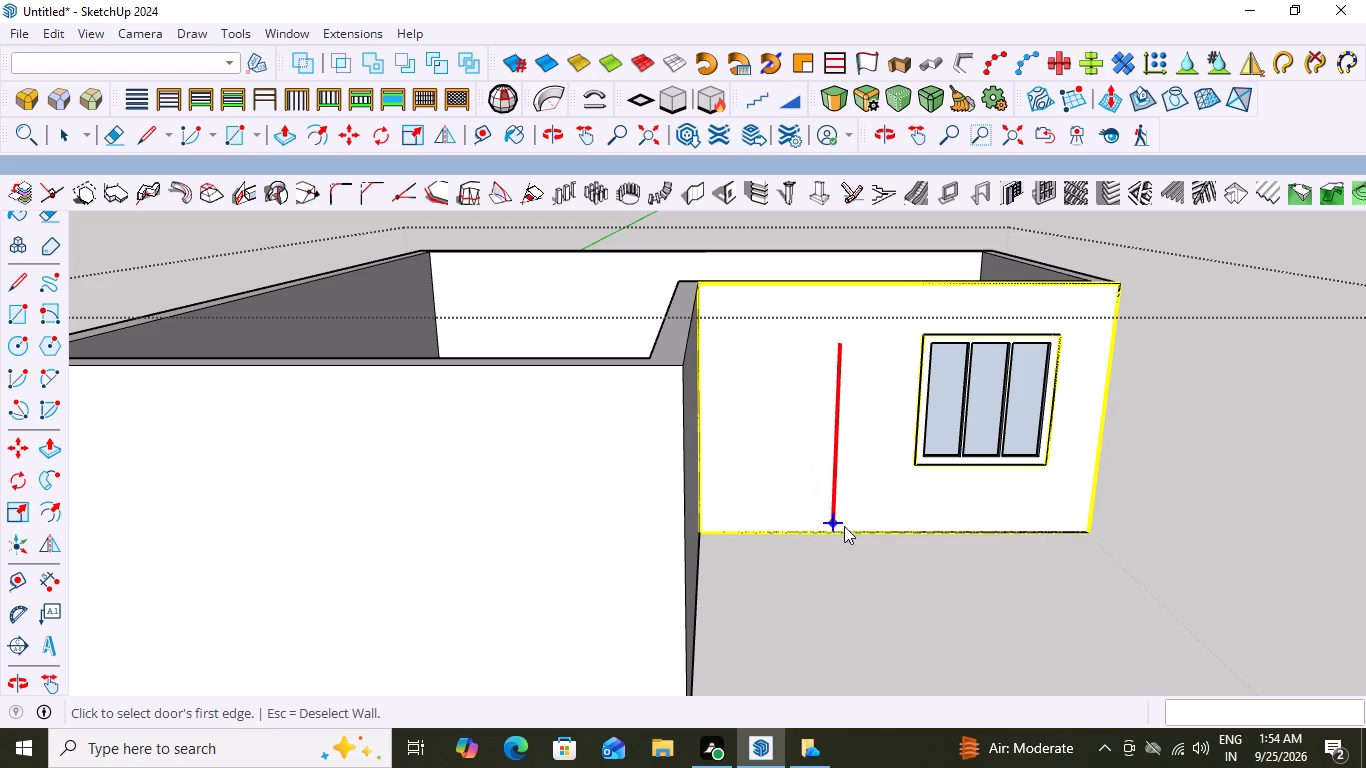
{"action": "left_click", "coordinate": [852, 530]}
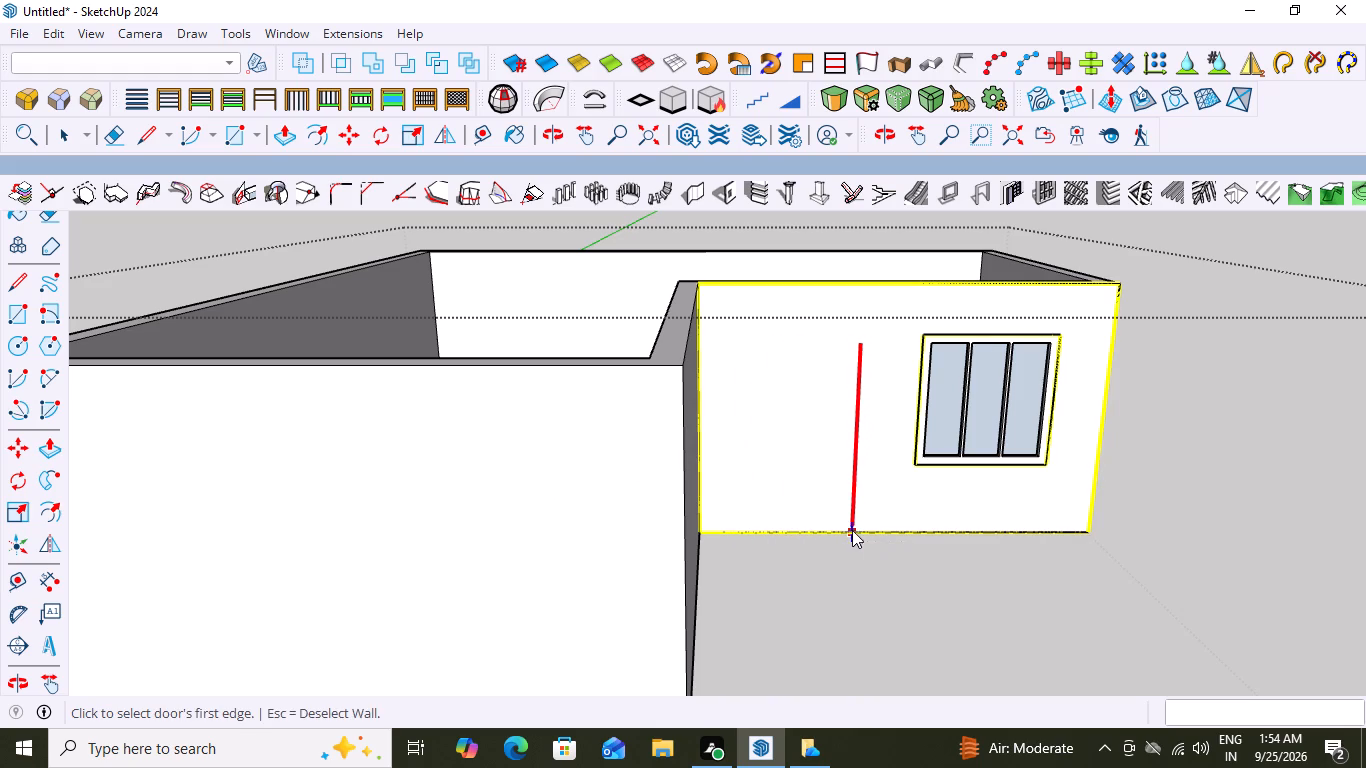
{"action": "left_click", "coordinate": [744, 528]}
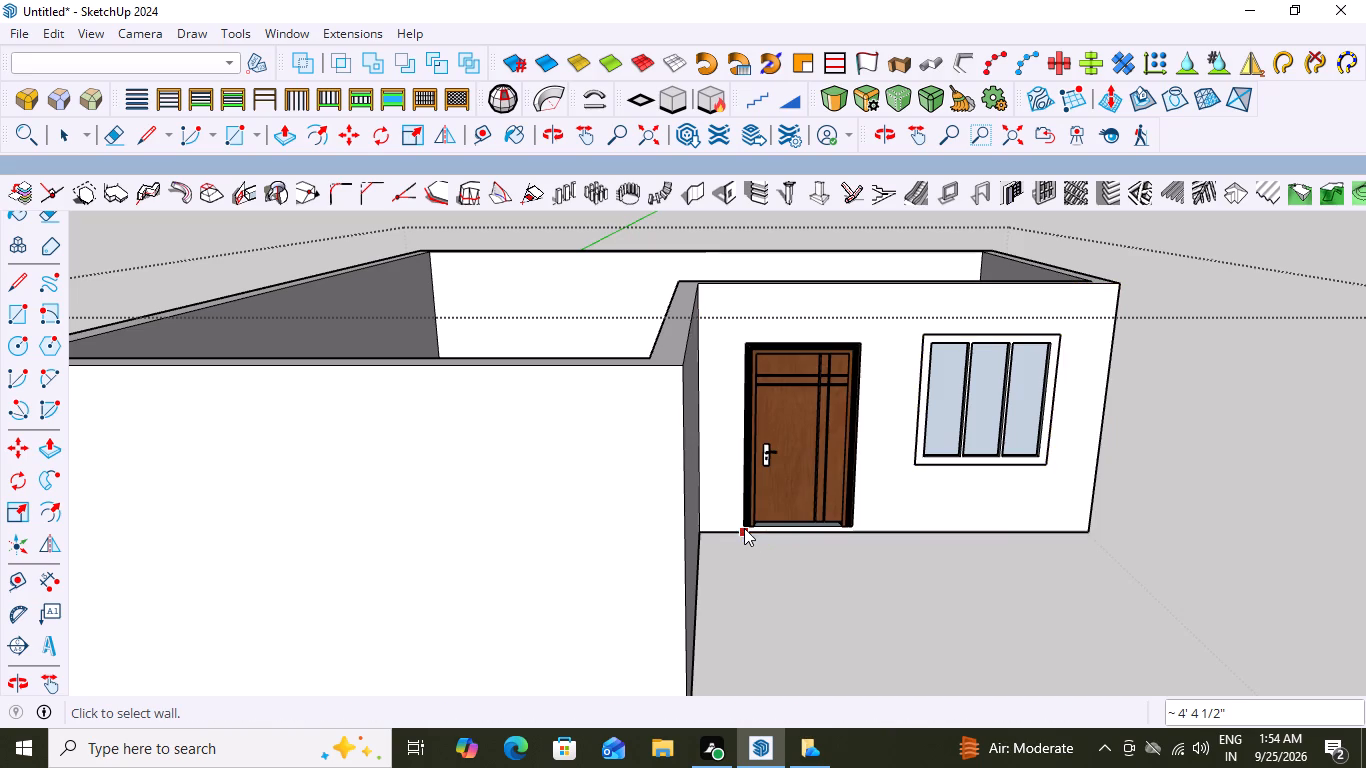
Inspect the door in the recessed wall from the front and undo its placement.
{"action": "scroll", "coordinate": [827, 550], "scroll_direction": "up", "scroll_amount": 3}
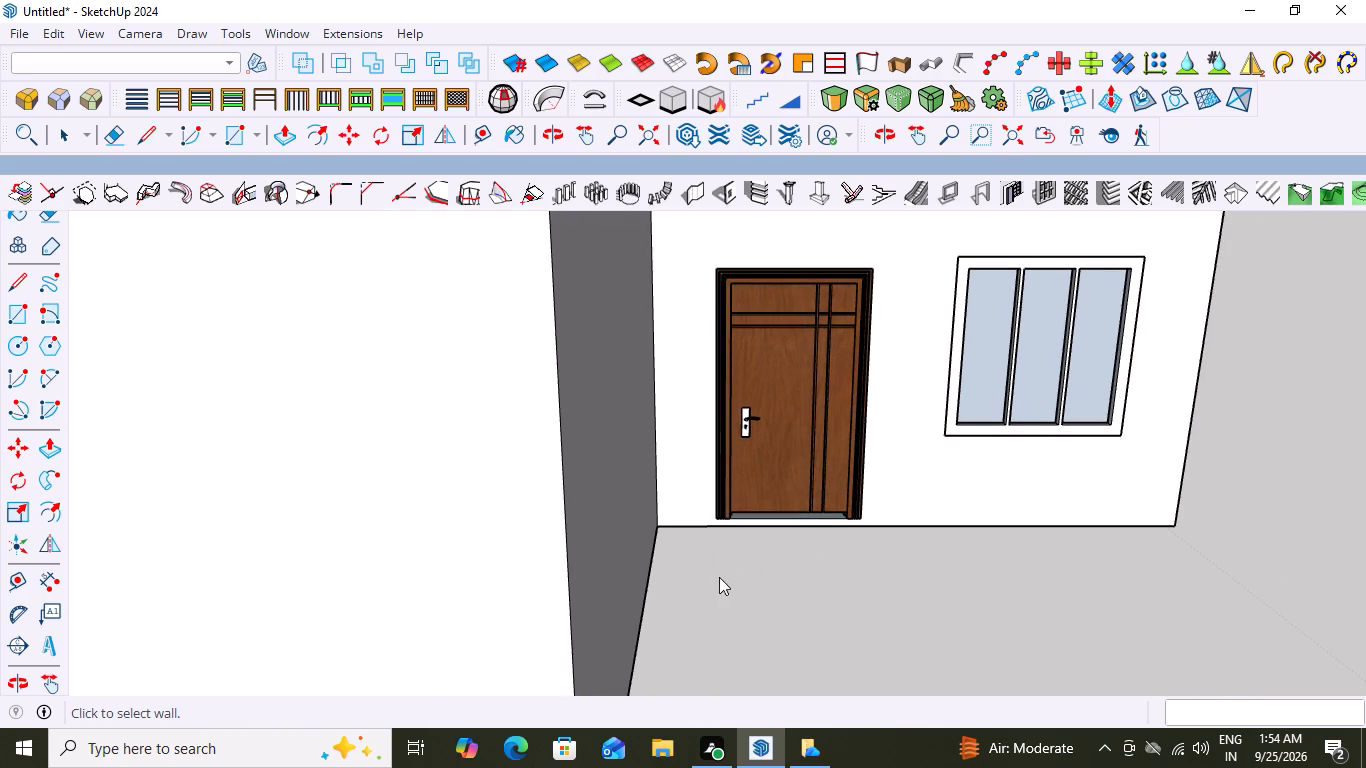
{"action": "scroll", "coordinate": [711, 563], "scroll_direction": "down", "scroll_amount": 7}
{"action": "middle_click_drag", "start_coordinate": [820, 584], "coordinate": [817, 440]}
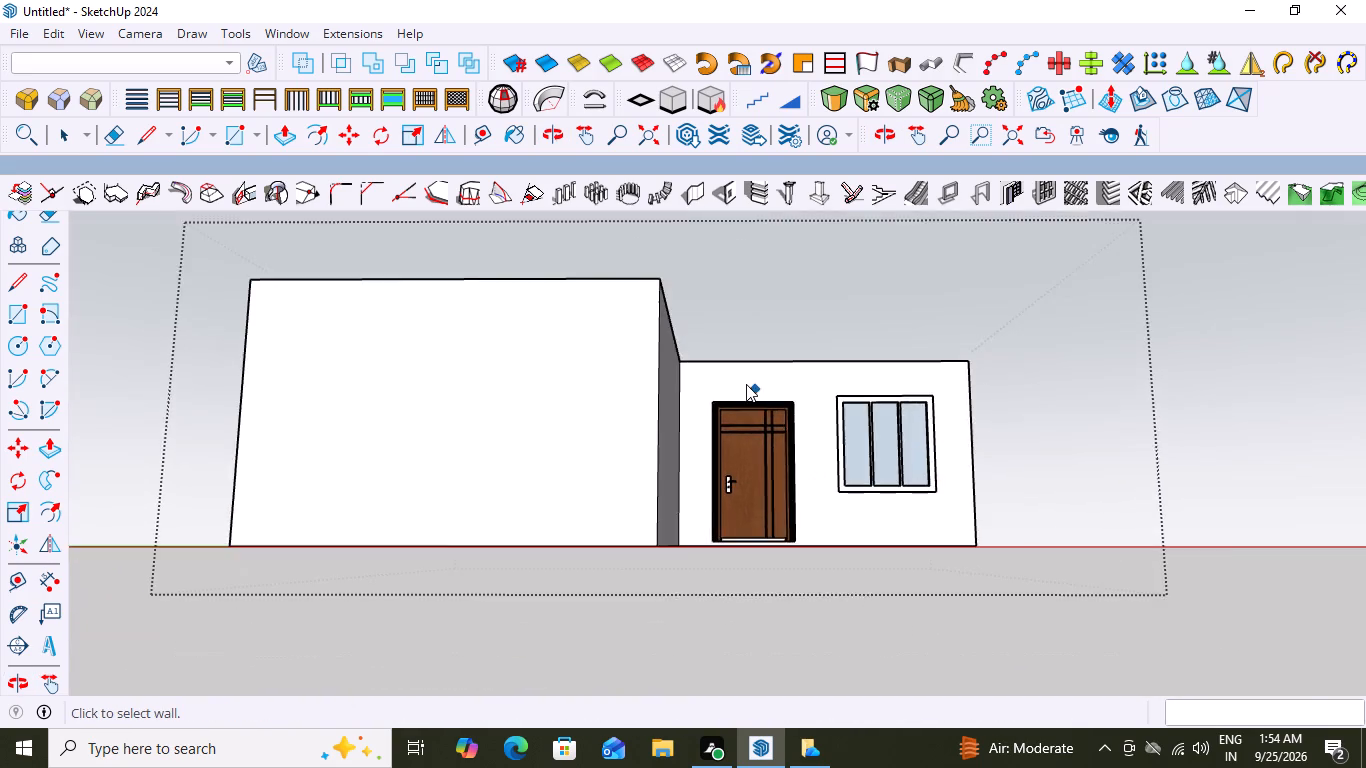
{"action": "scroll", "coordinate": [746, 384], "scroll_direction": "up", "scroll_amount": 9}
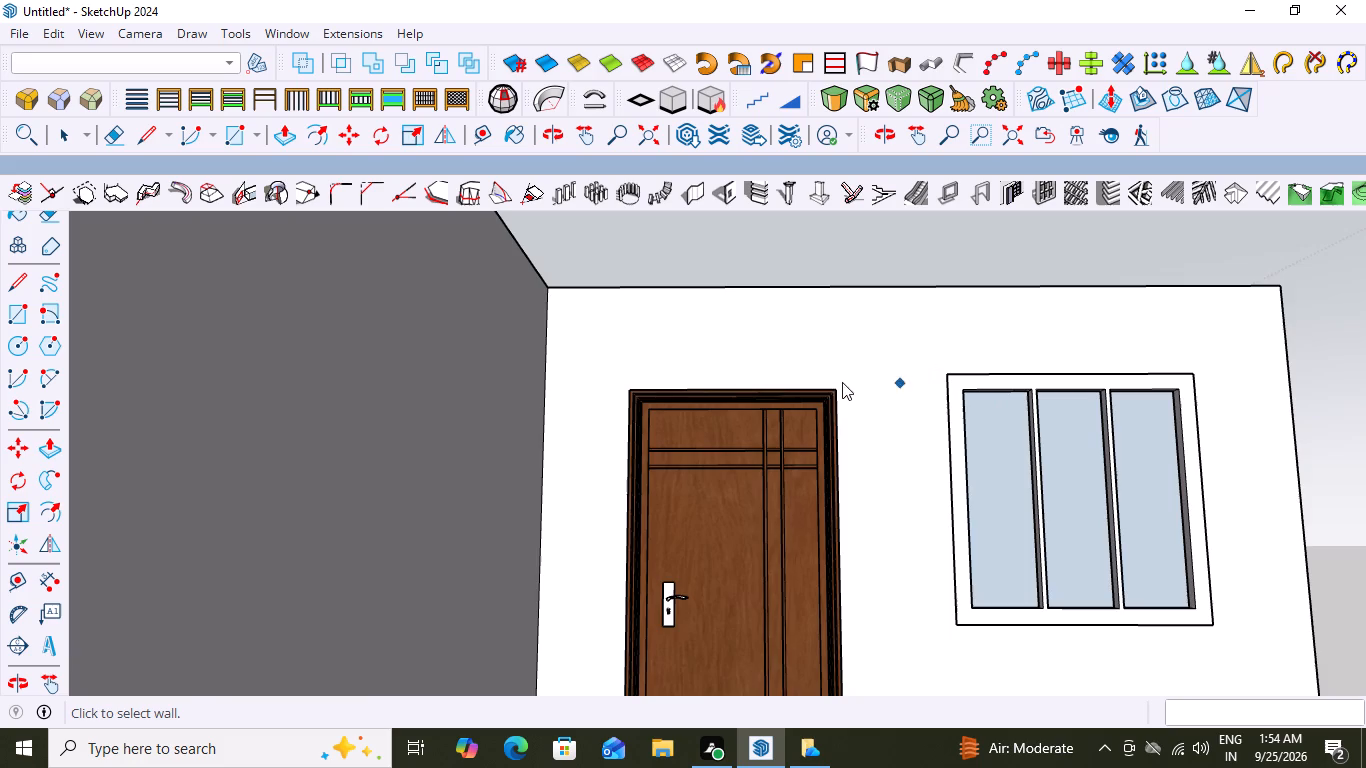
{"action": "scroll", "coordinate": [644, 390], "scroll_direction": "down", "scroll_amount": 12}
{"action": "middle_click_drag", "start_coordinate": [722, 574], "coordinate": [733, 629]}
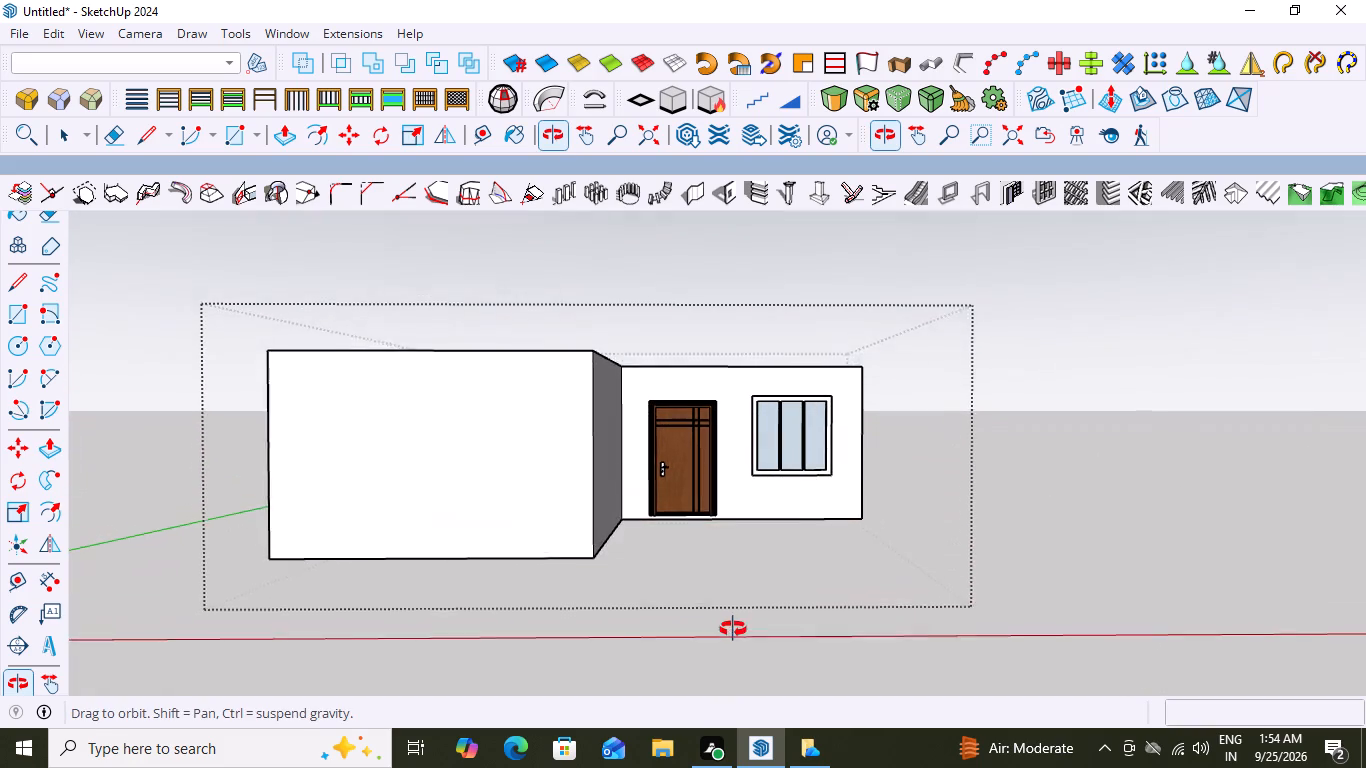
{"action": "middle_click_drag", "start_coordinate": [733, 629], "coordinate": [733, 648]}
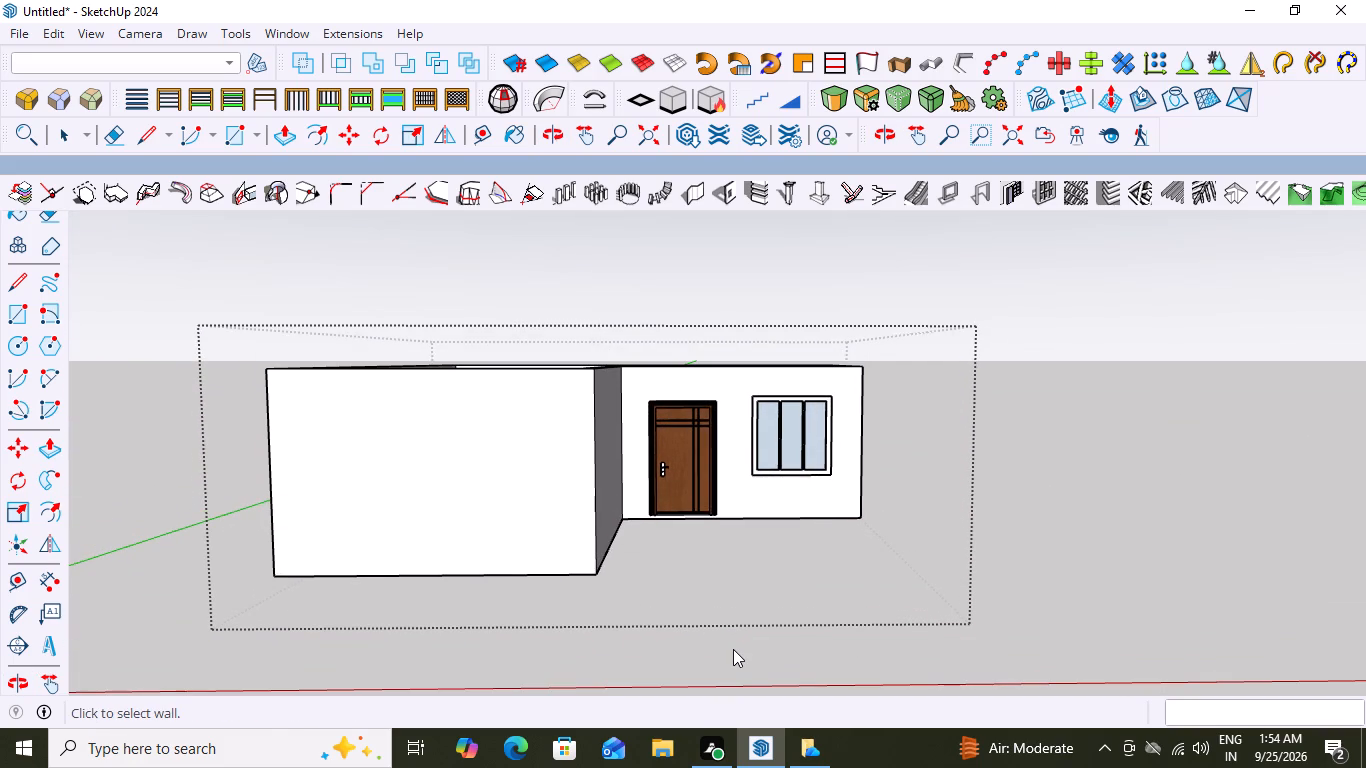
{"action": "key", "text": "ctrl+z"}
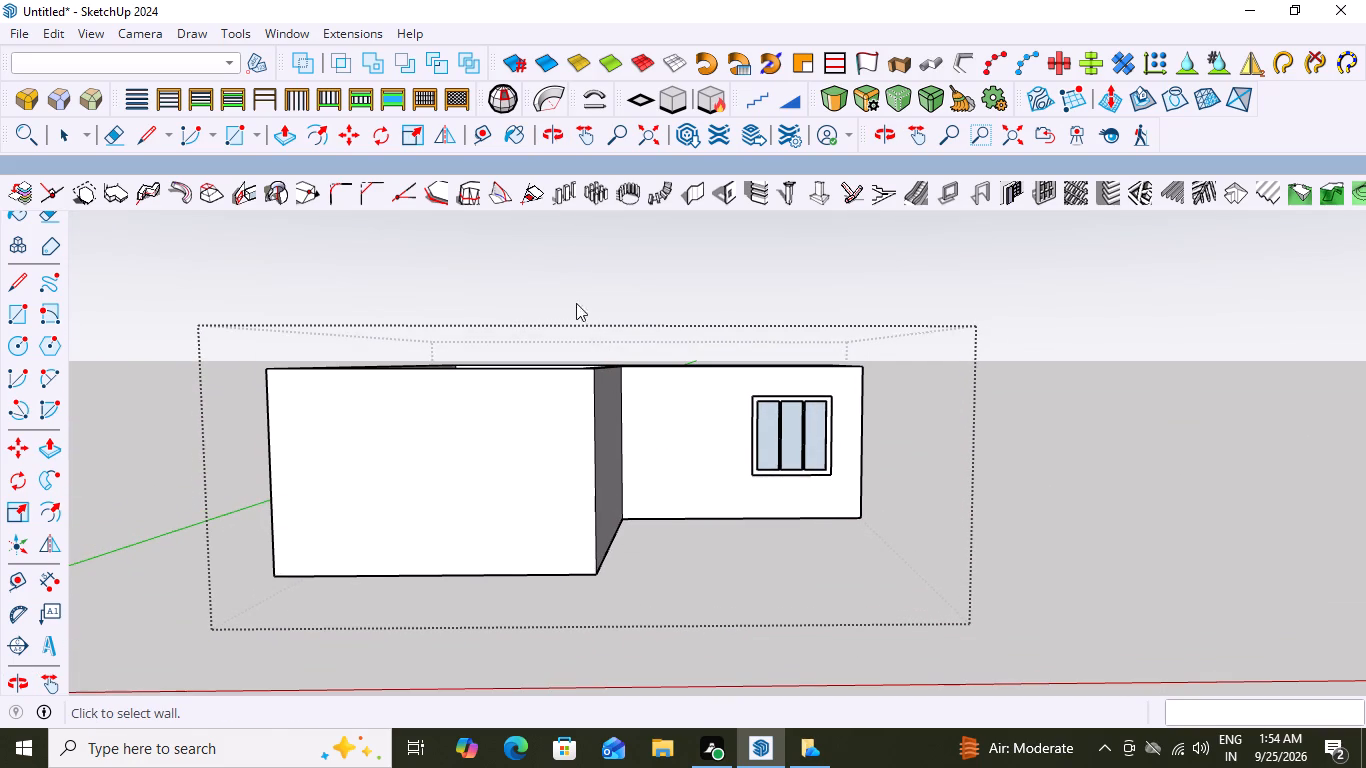
Place a Type A MajDoor, 92" high with 3" floor gap and 0° angle, in the recessed wall between the inner corner and window.
{"action": "left_click", "coordinate": [366, 30]}
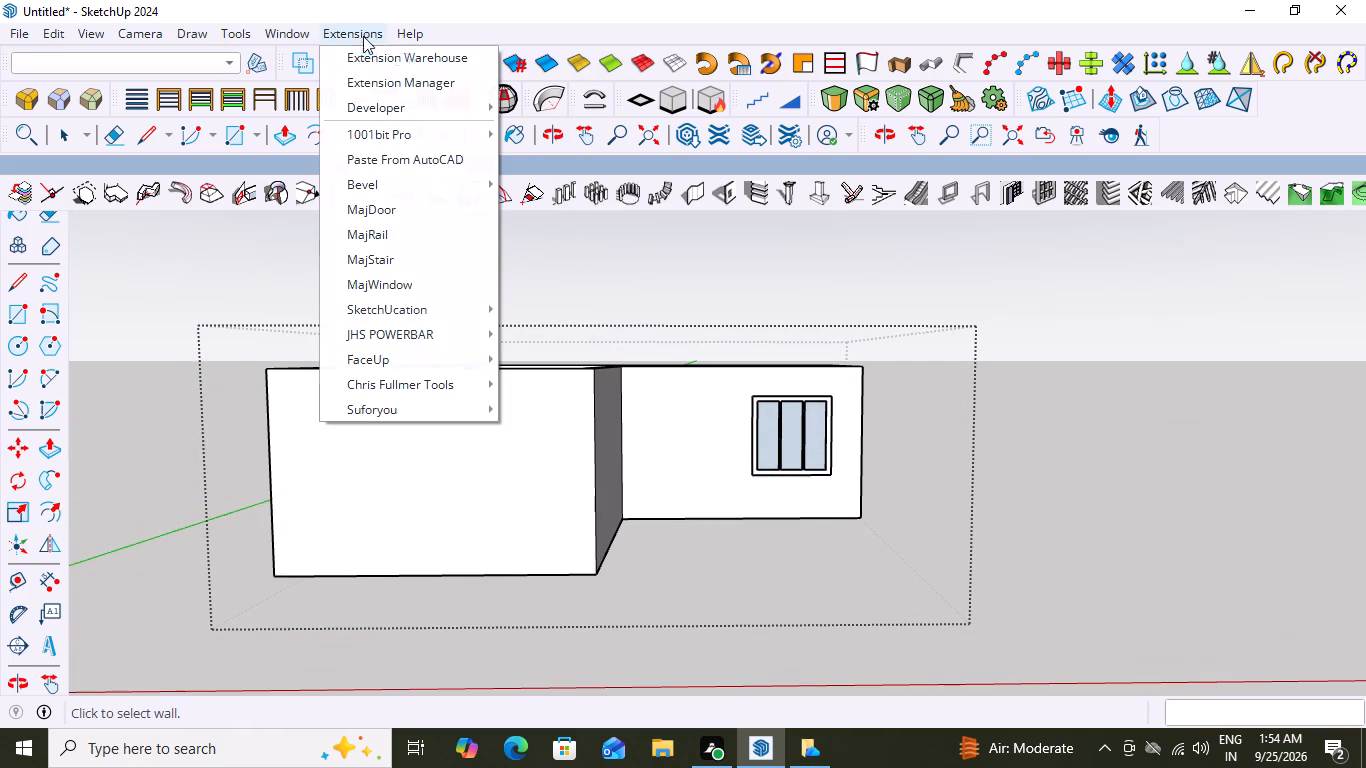
{"action": "left_click", "coordinate": [382, 205]}
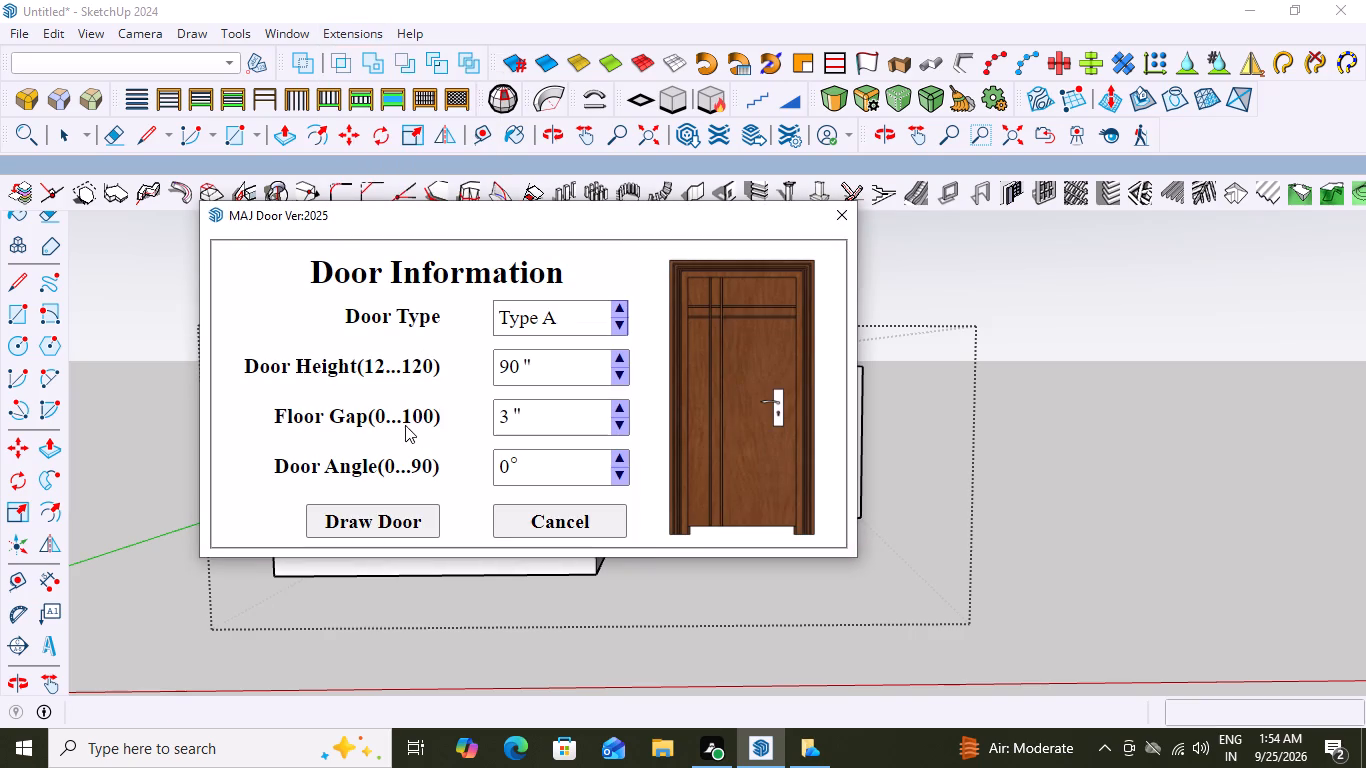
{"action": "left_click", "coordinate": [554, 378]}
{"action": "key", "text": "BackSpace"}
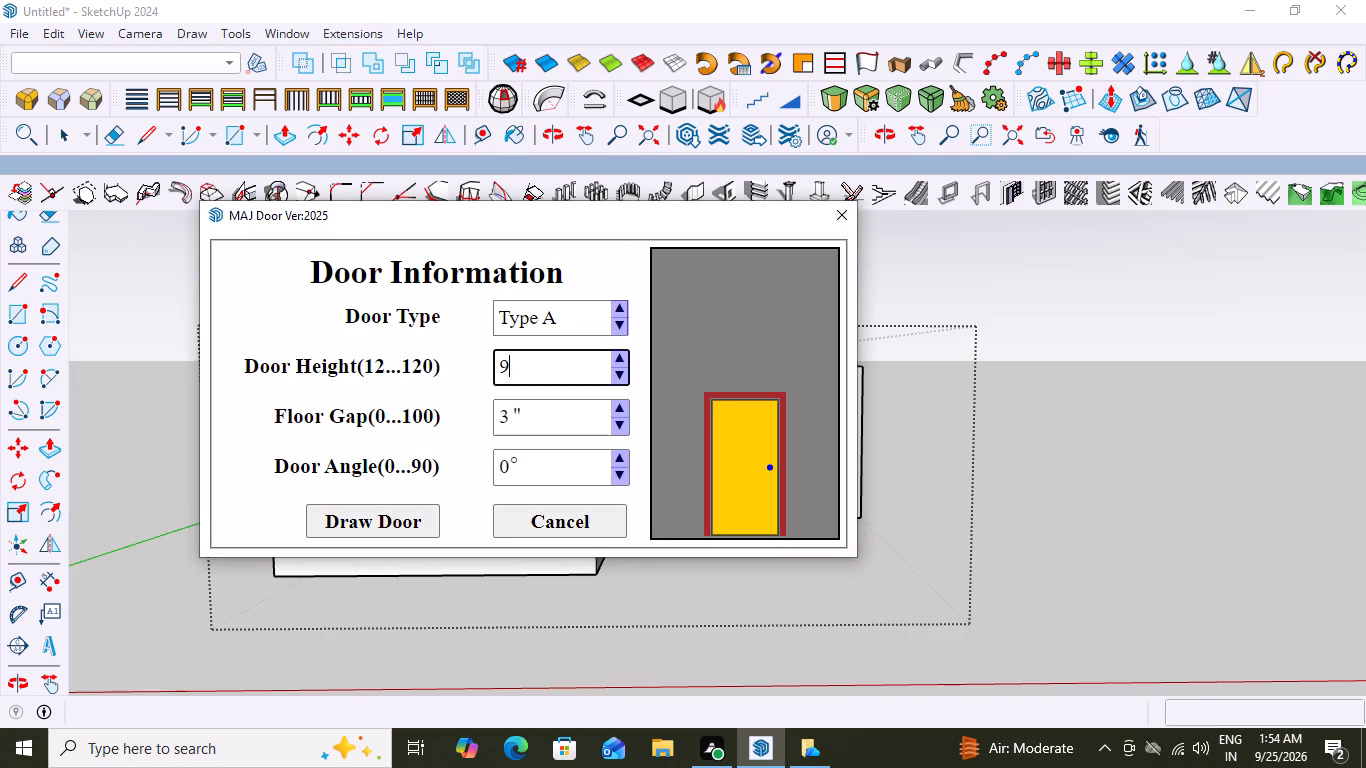
{"action": "key", "text": "2"}
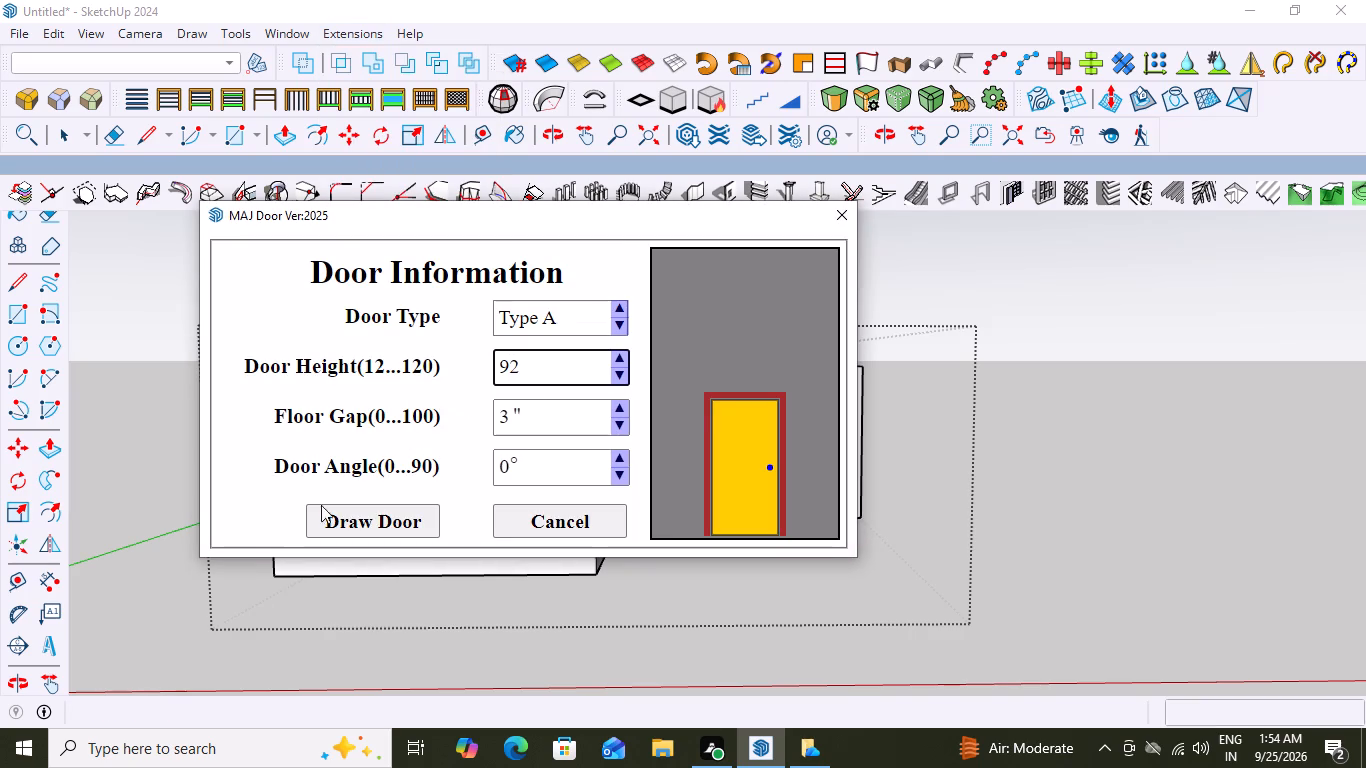
{"action": "left_click", "coordinate": [368, 522]}
{"action": "scroll", "coordinate": [602, 566], "scroll_direction": "up", "scroll_amount": 4}
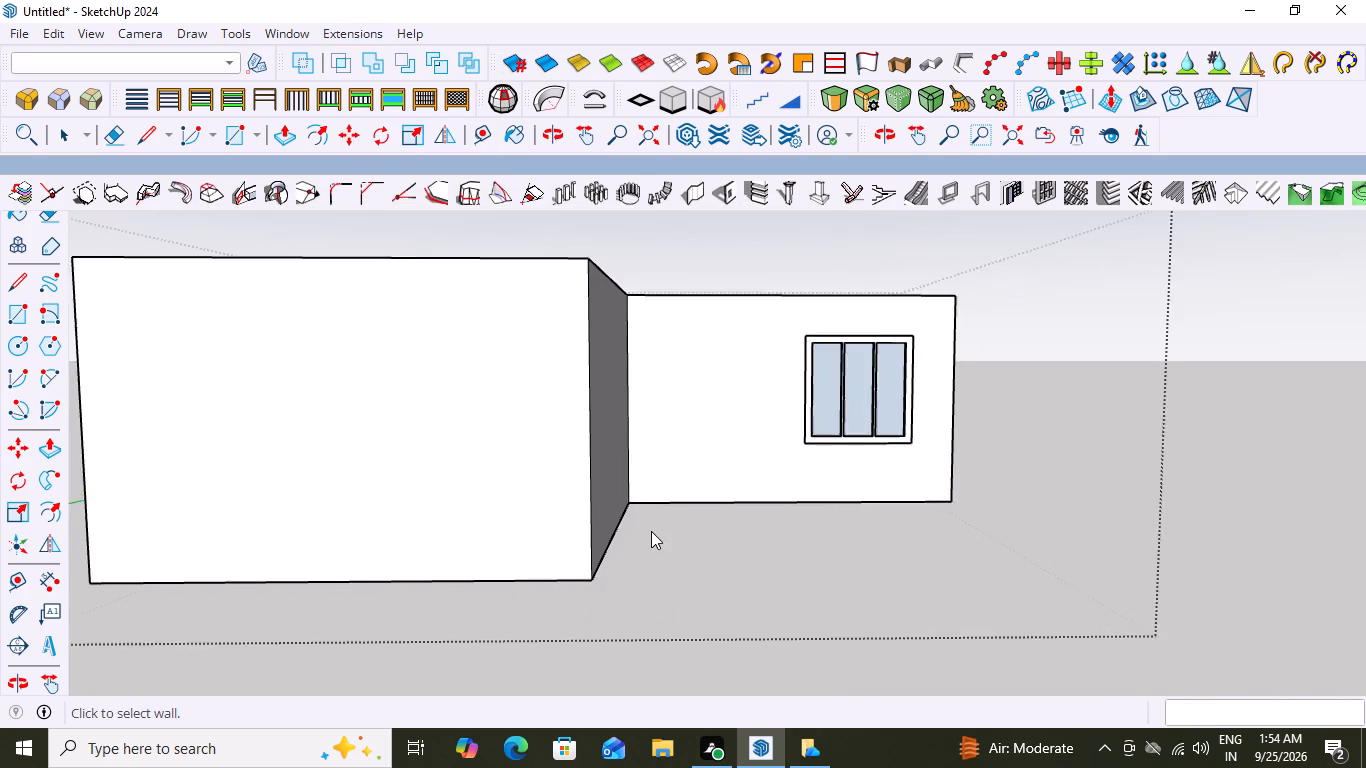
{"action": "scroll", "coordinate": [651, 531], "scroll_direction": "up", "scroll_amount": 2}
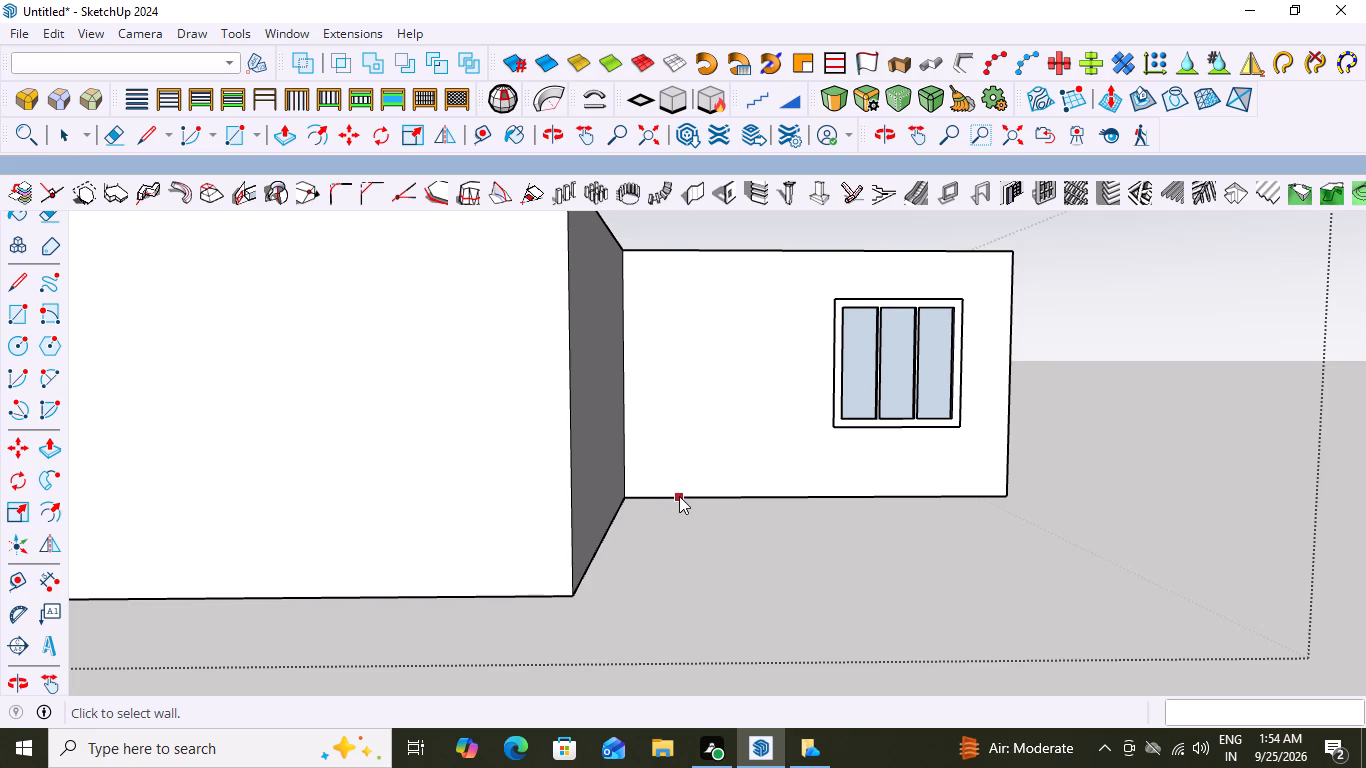
{"action": "left_click", "coordinate": [666, 495]}
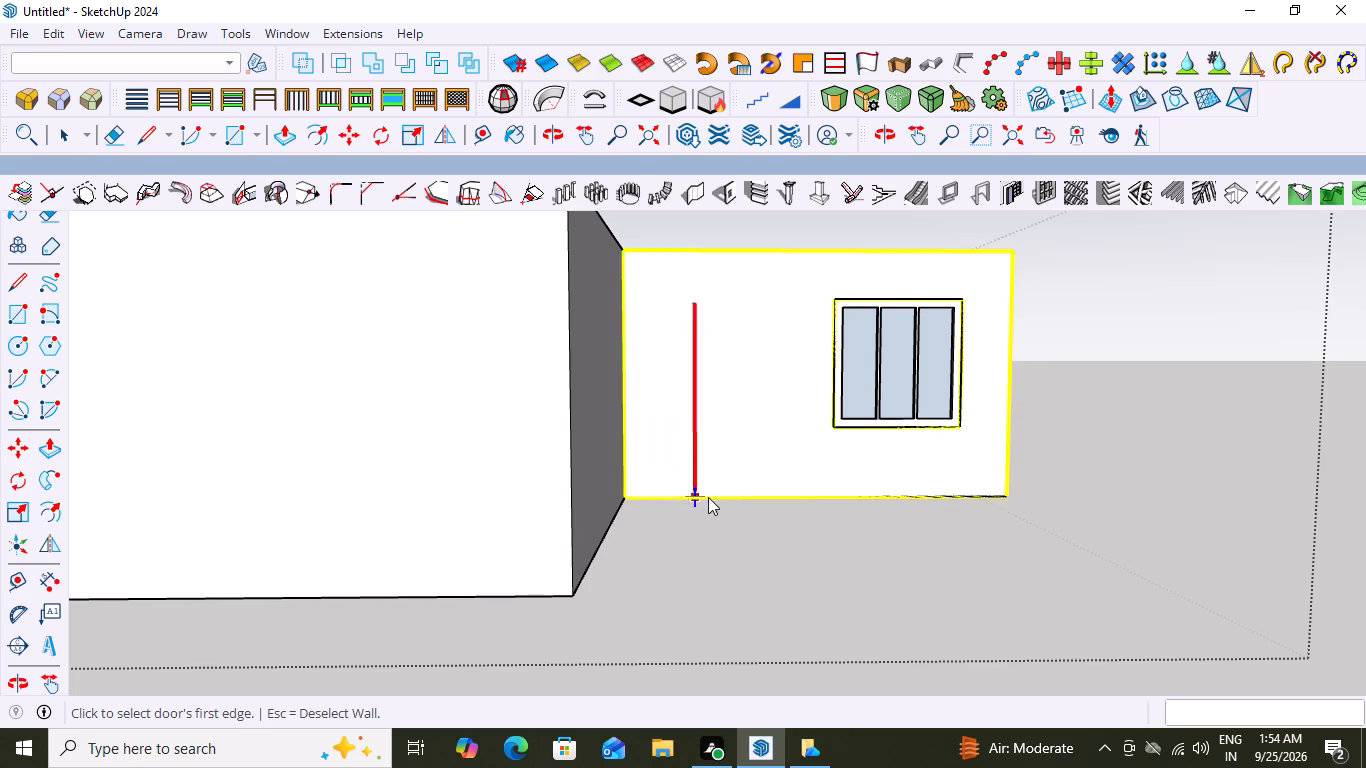
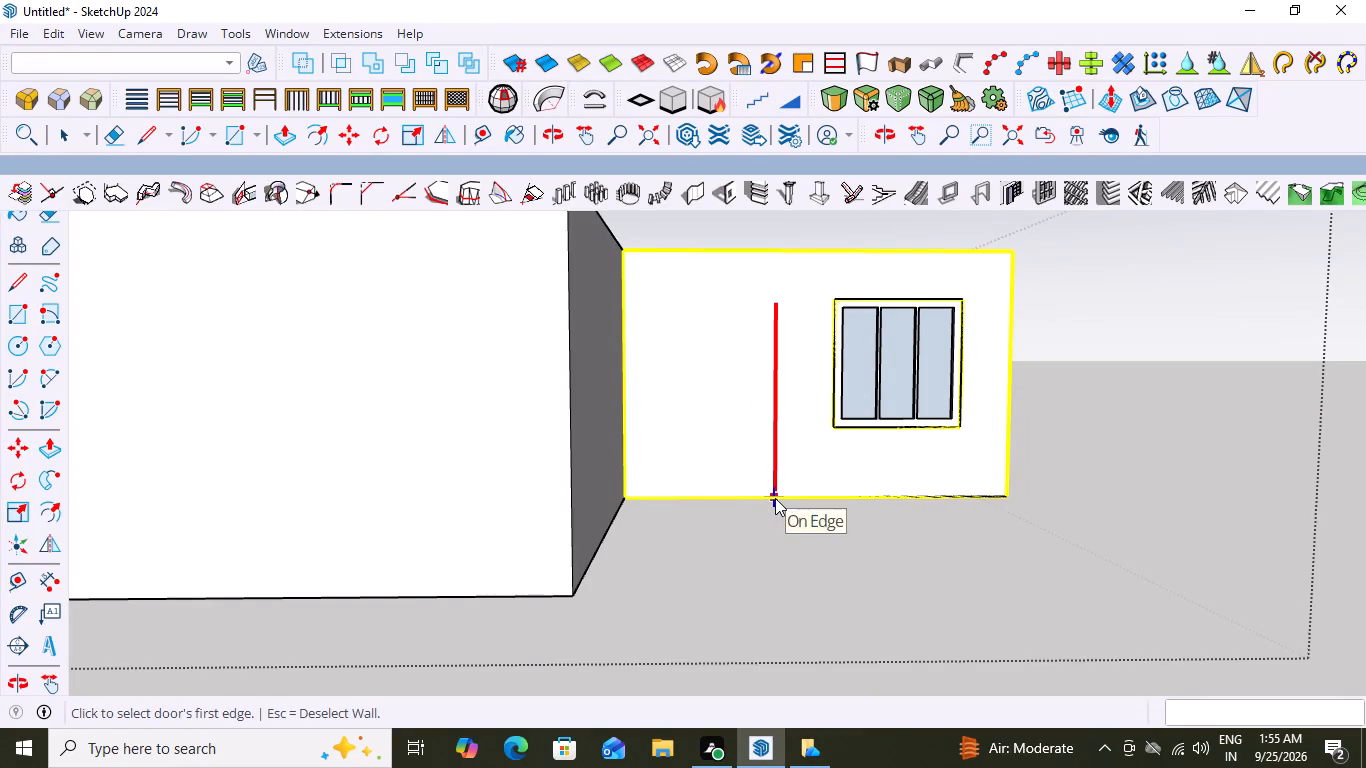
Set the door's two side edges about 3' 11 1/4" apart in the recessed wall, between the inner corner and the window.
{"action": "left_click", "coordinate": [775, 498]}
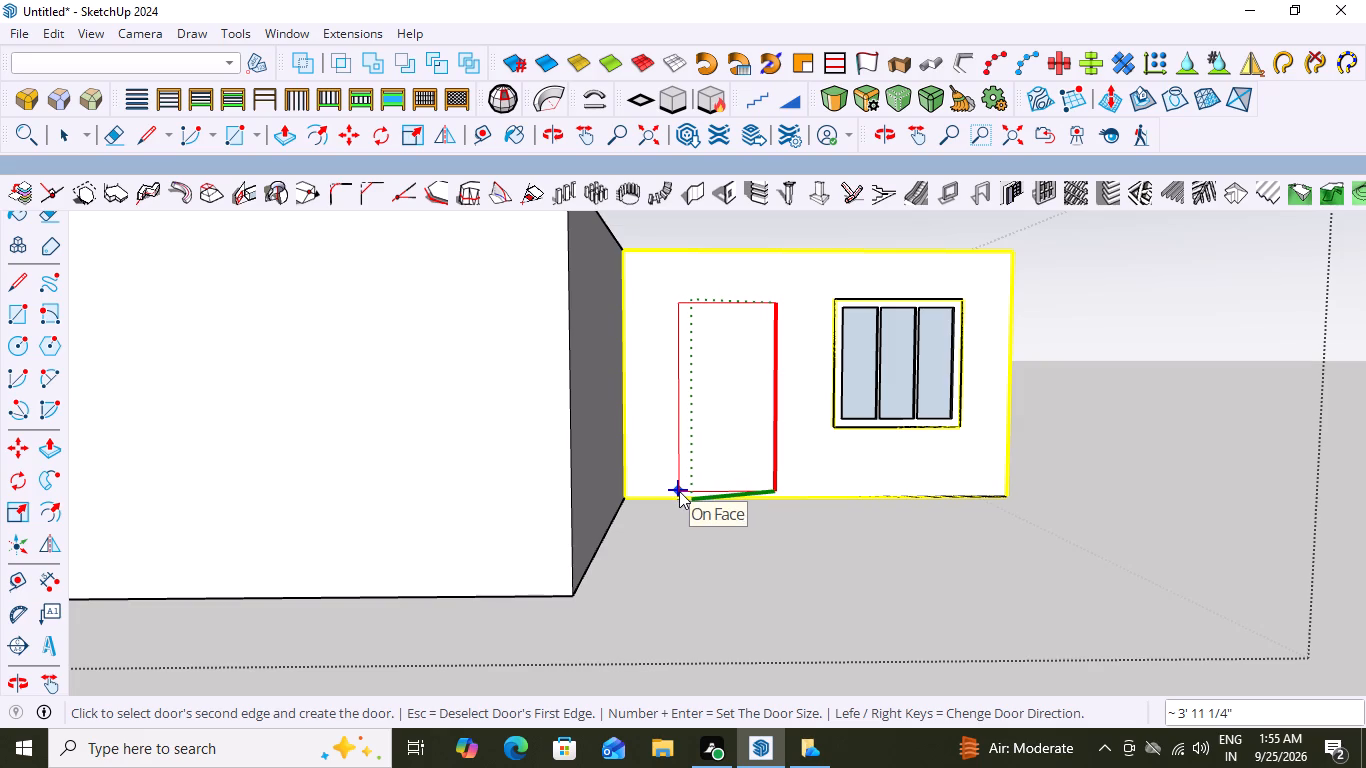
{"action": "left_click", "coordinate": [679, 491]}
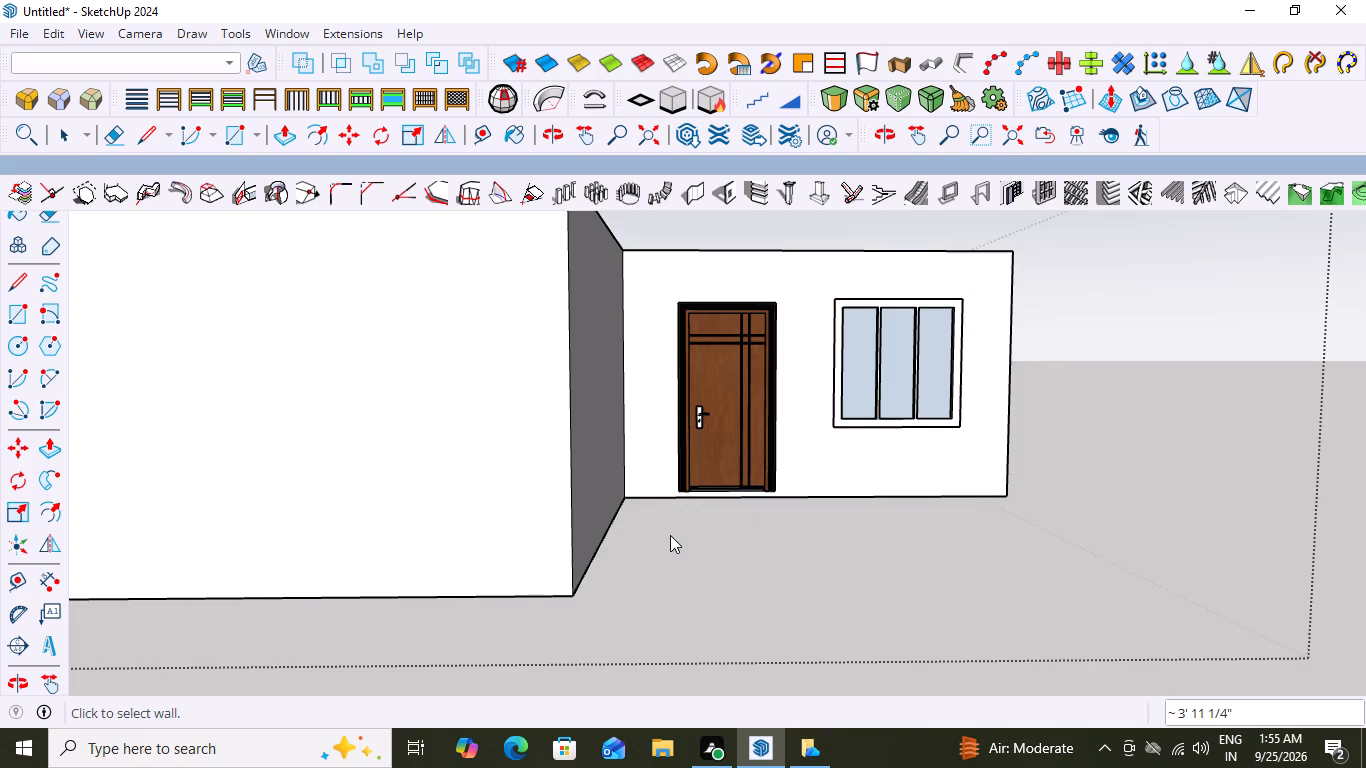
Examine the placed door and the three-pane window in the recessed wall, up close and from the front of the whole building.
{"action": "scroll", "coordinate": [670, 535], "scroll_direction": "down", "scroll_amount": 3}
{"action": "scroll", "coordinate": [721, 498], "scroll_direction": "up", "scroll_amount": 5}
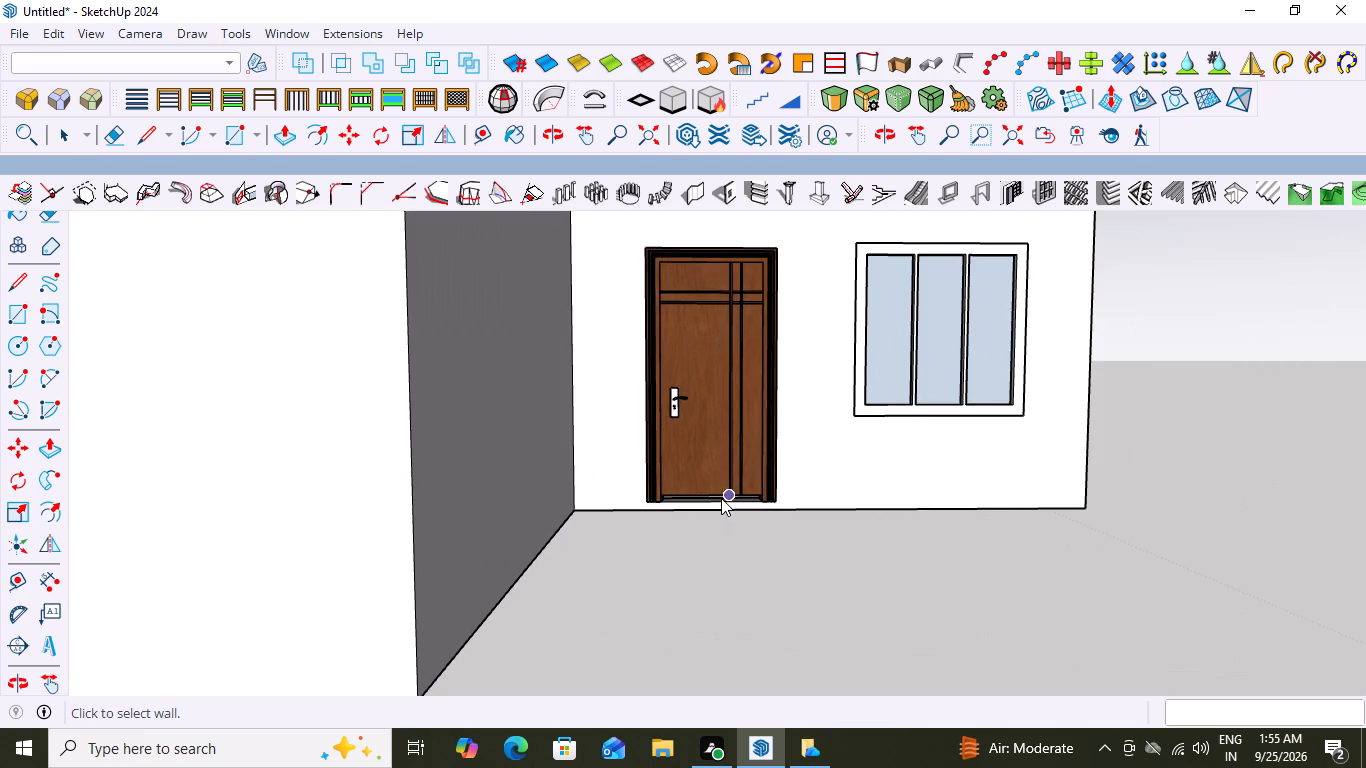
{"action": "scroll", "coordinate": [721, 498], "scroll_direction": "down", "scroll_amount": 2}
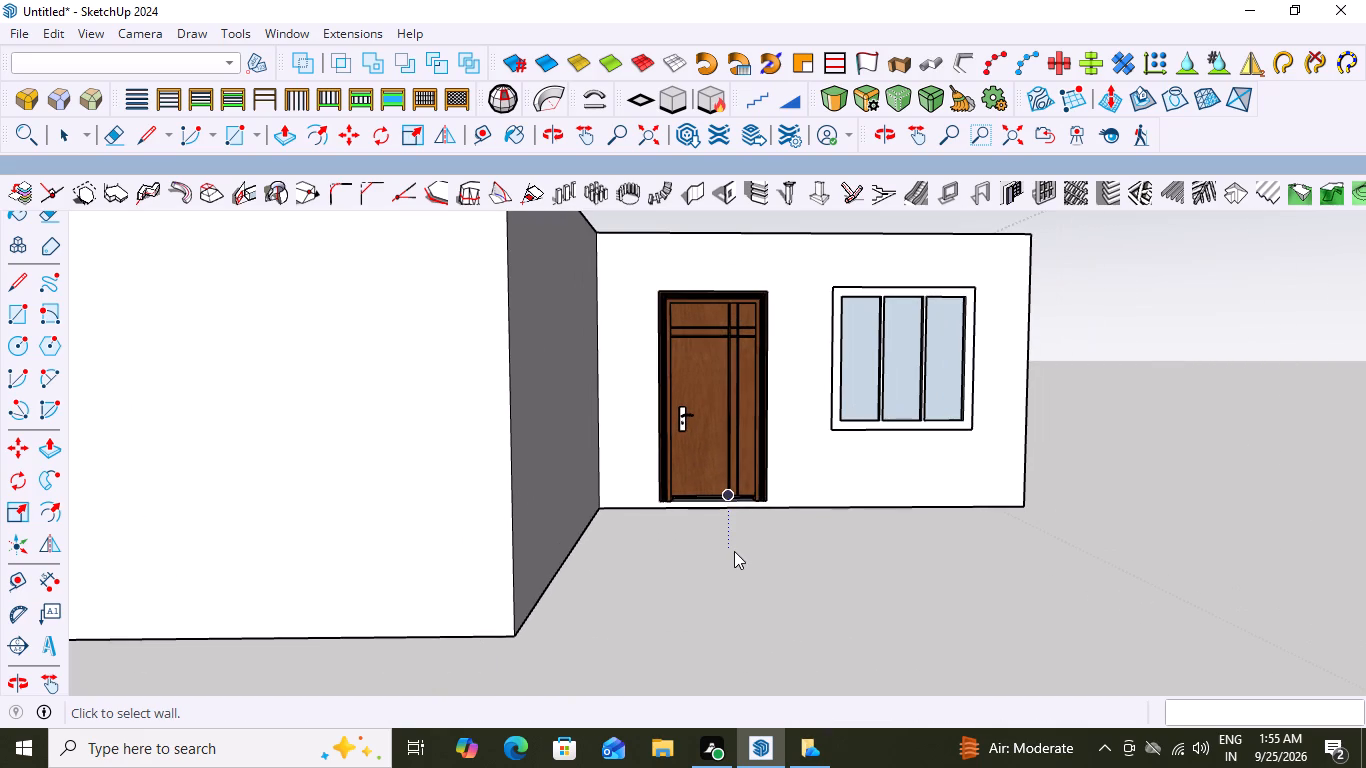
{"action": "middle_click", "coordinate": [718, 548]}
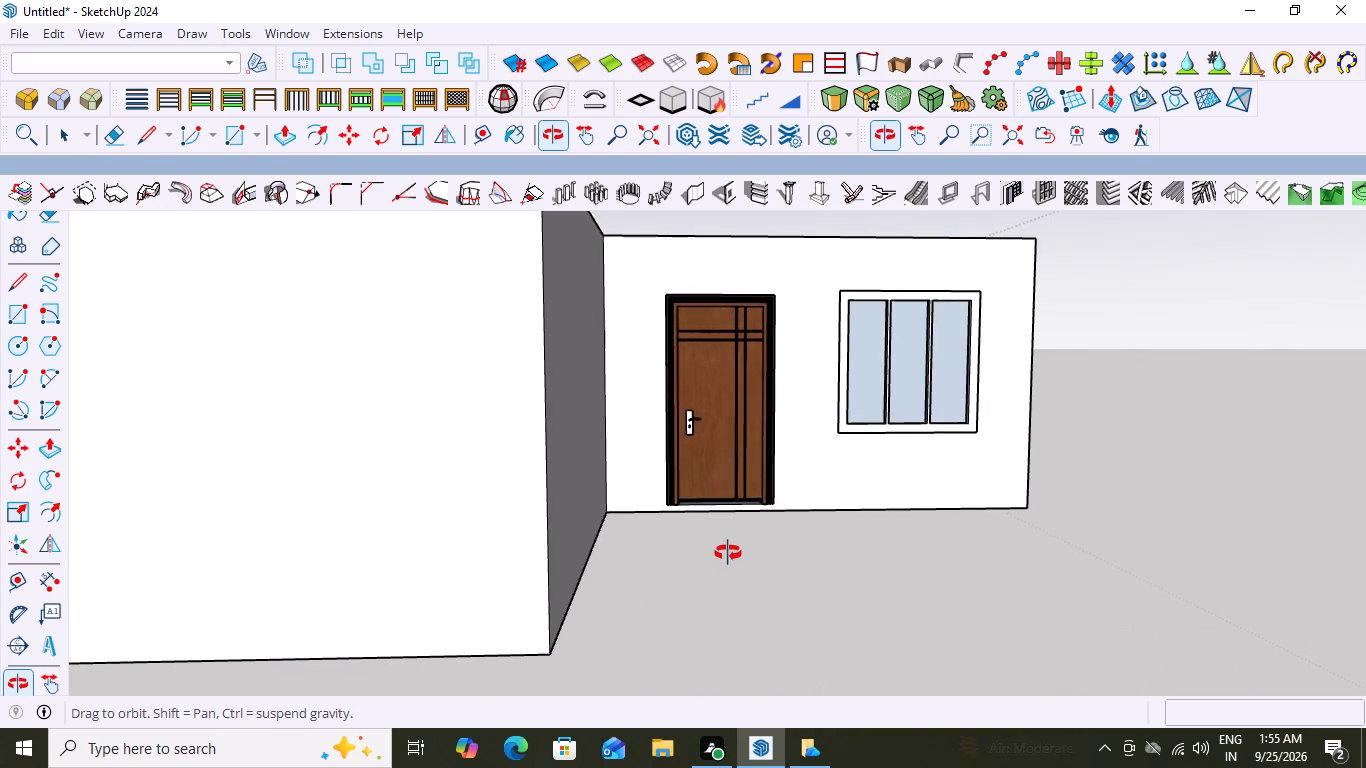
{"action": "key", "text": "space"}
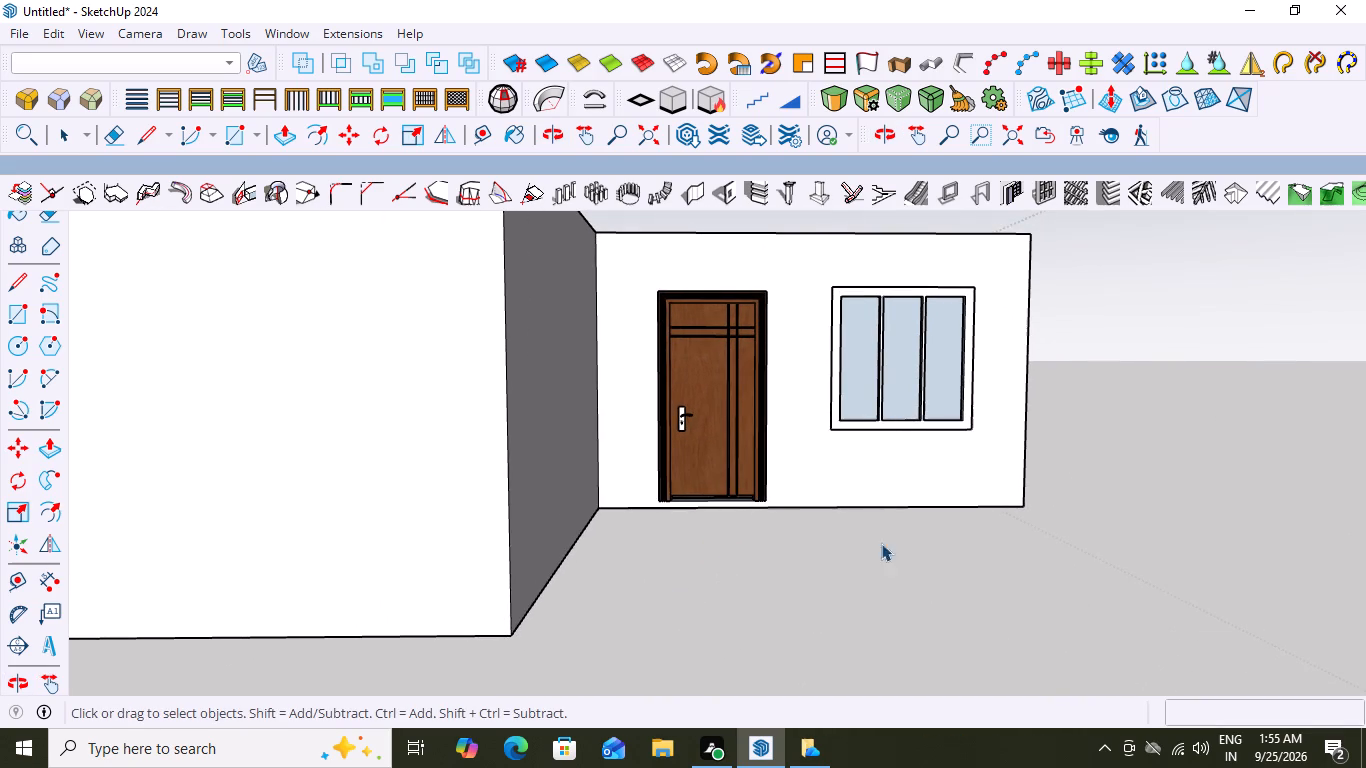
{"action": "left_click", "coordinate": [928, 562]}
{"action": "scroll", "coordinate": [732, 563], "scroll_direction": "down", "scroll_amount": 6}
{"action": "middle_click_drag", "start_coordinate": [875, 595], "coordinate": [890, 560]}
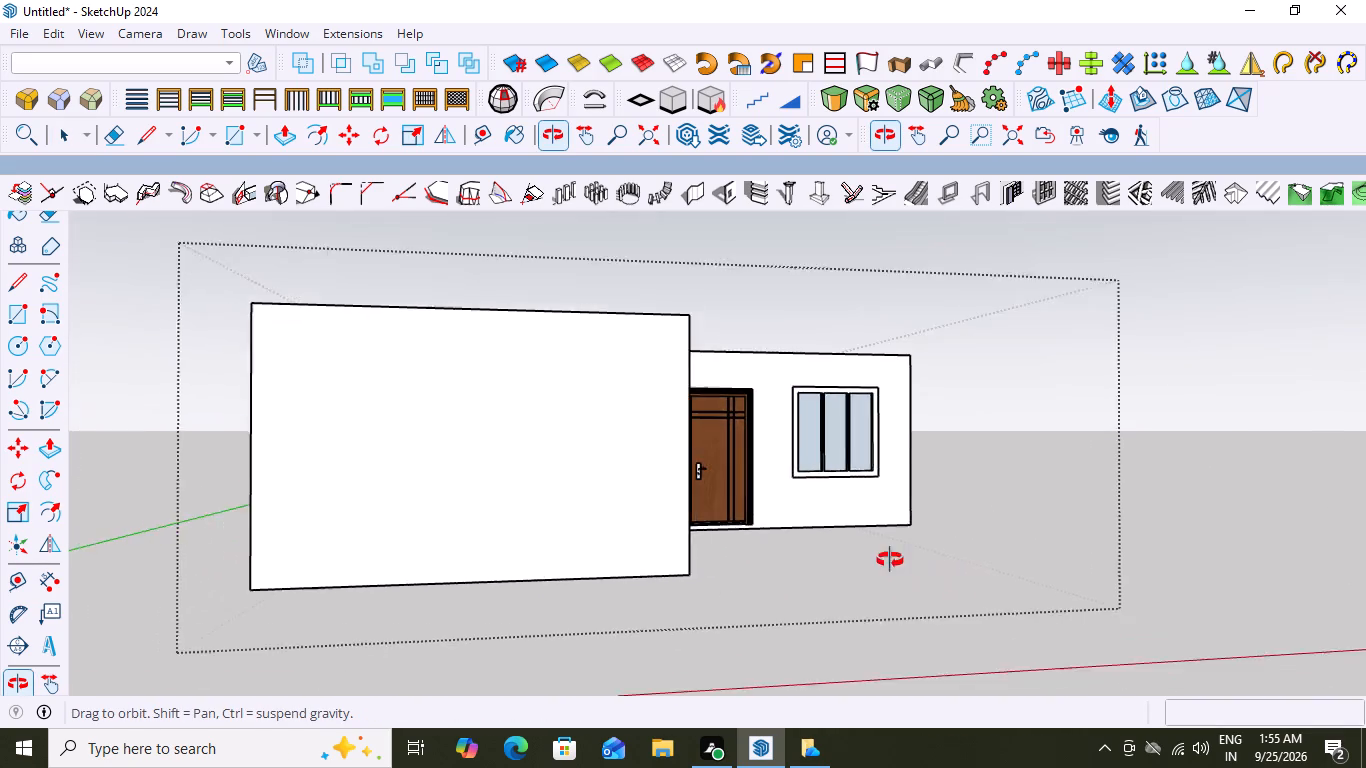
{"action": "middle_click_drag", "start_coordinate": [890, 560], "coordinate": [860, 559]}
{"action": "scroll", "coordinate": [856, 532], "scroll_direction": "up", "scroll_amount": 2}
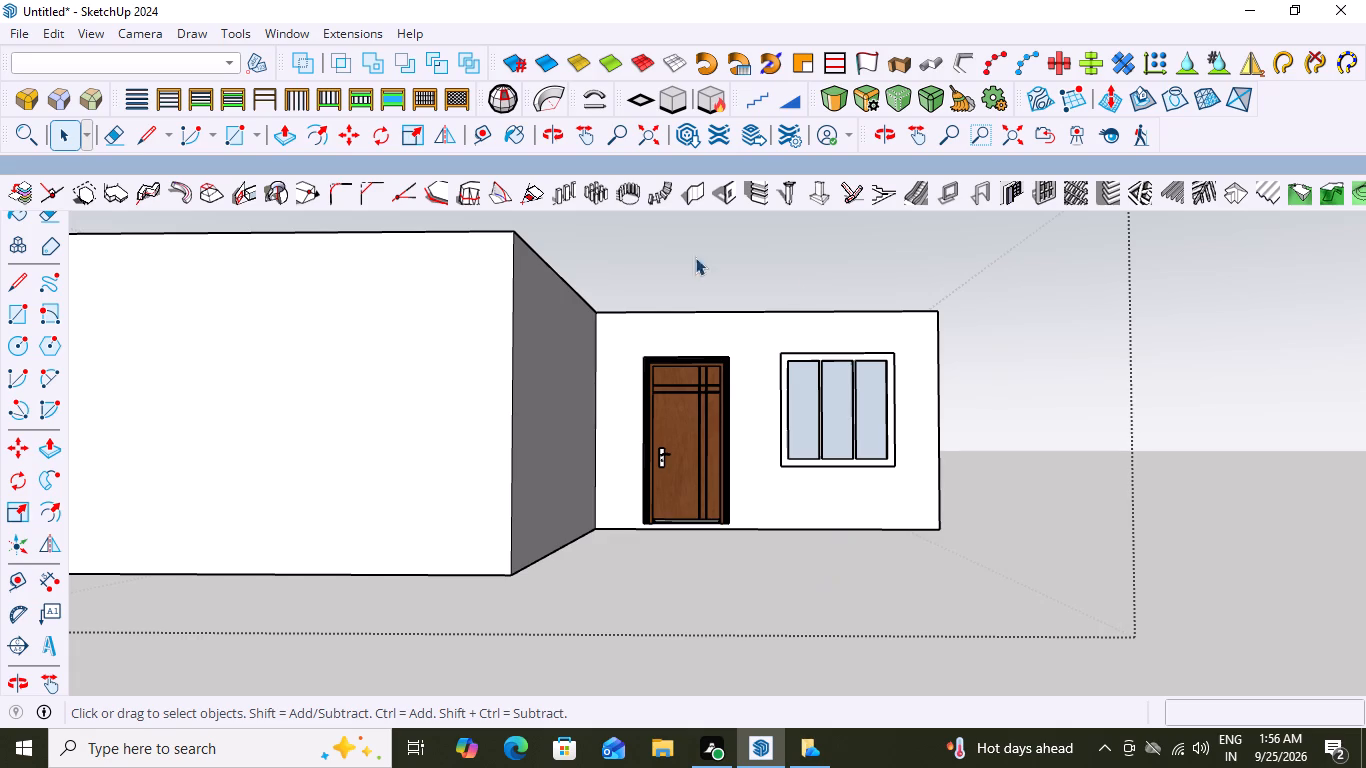
{"action": "scroll", "coordinate": [729, 442], "scroll_direction": "down", "scroll_amount": 4}
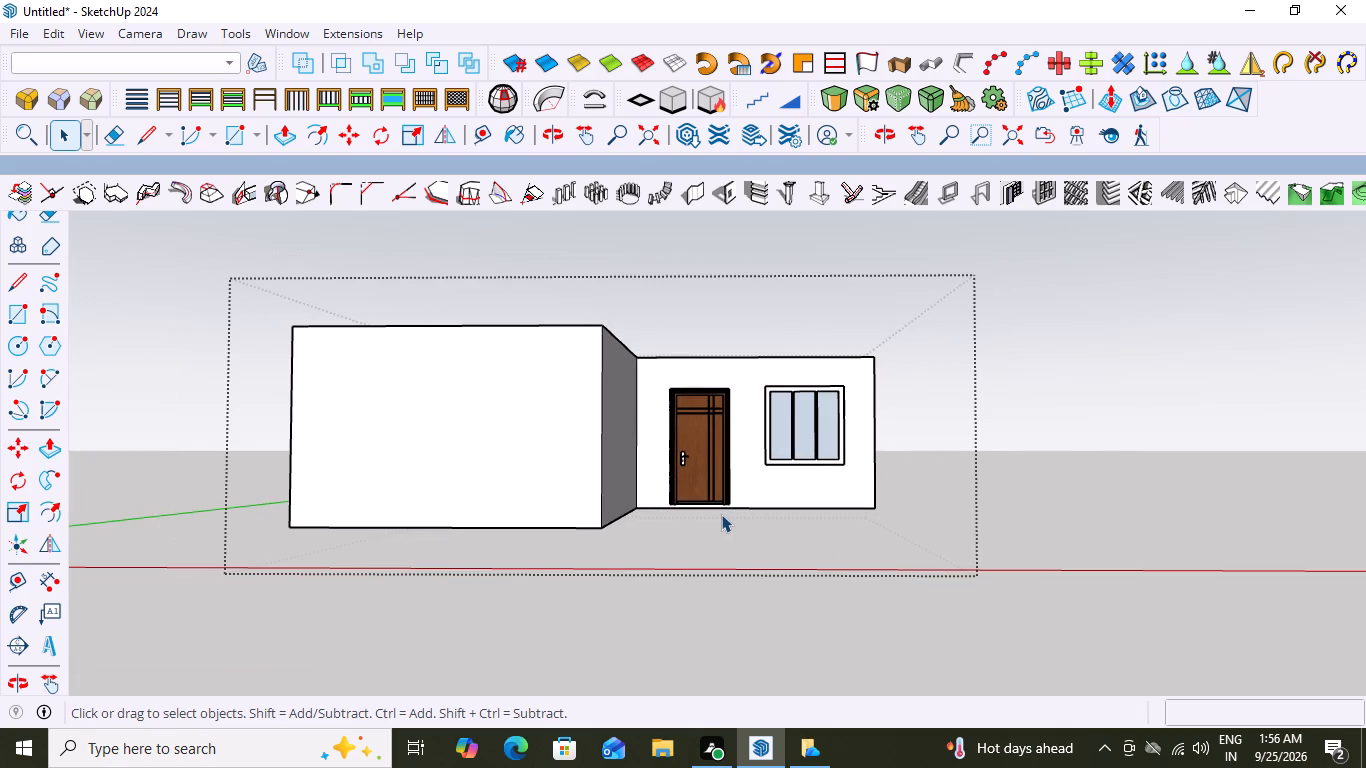
{"action": "middle_click_drag", "start_coordinate": [764, 517], "coordinate": [798, 535]}
{"action": "scroll", "coordinate": [719, 480], "scroll_direction": "up", "scroll_amount": 2}
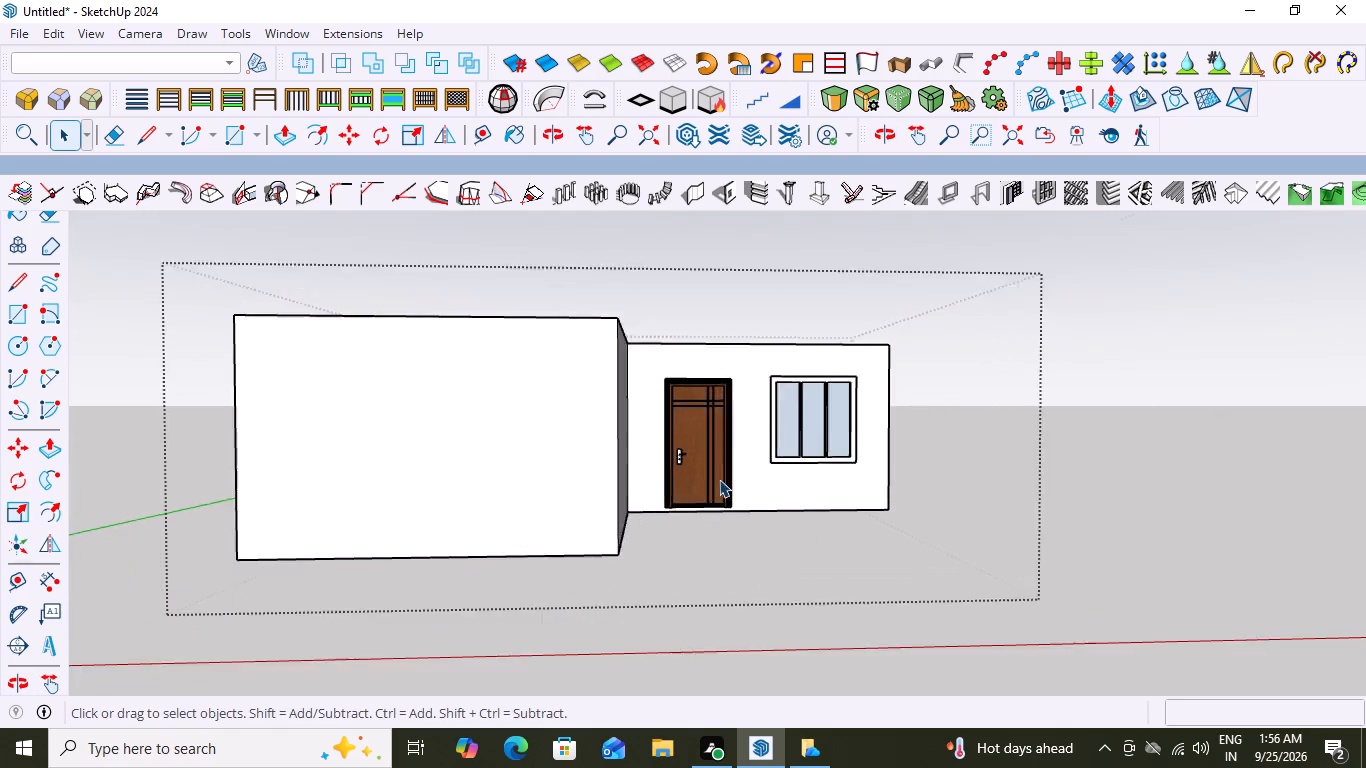
{"action": "scroll", "coordinate": [719, 479], "scroll_direction": "up", "scroll_amount": 3}
{"action": "scroll", "coordinate": [610, 391], "scroll_direction": "down", "scroll_amount": 11}
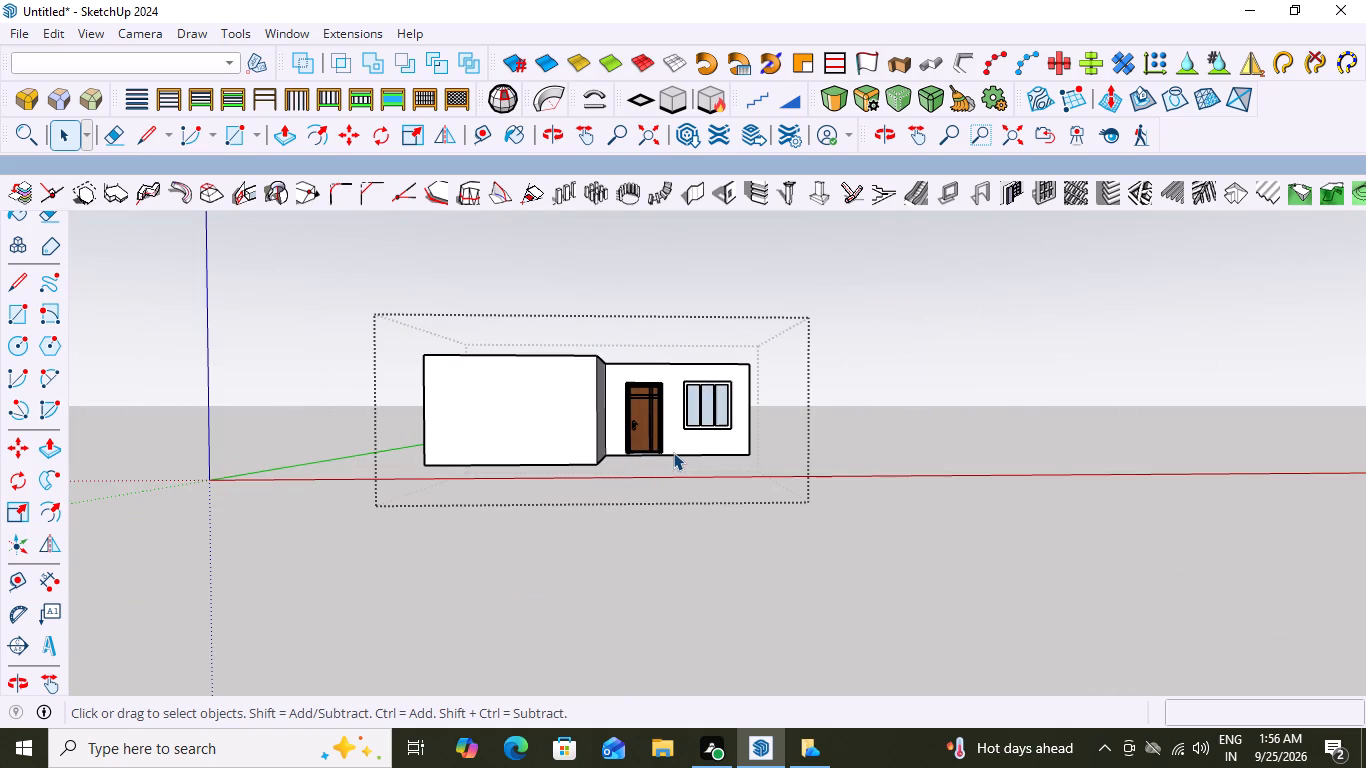
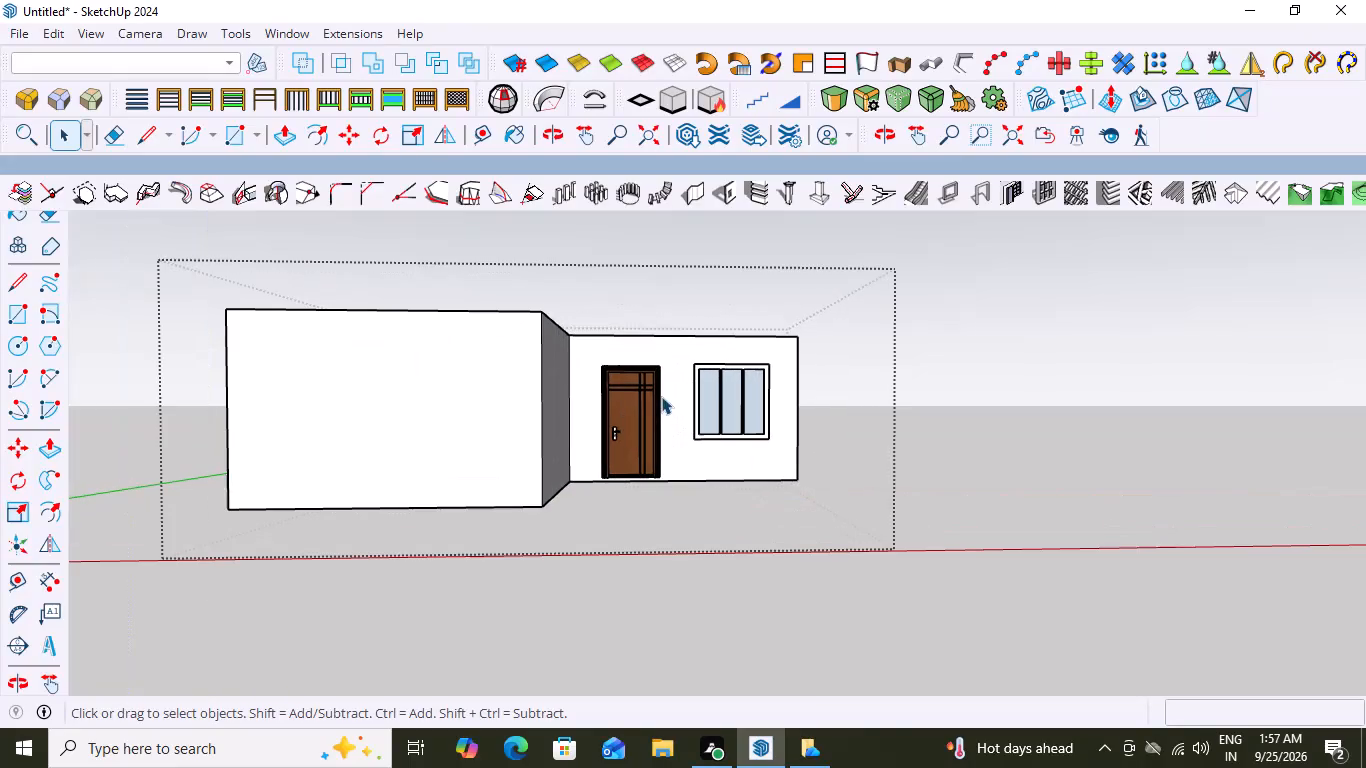
Examine the door and three-pane window in the recessed wall from the front, from above and up close.
{"action": "scroll", "coordinate": [718, 367], "scroll_direction": "up", "scroll_amount": 6}
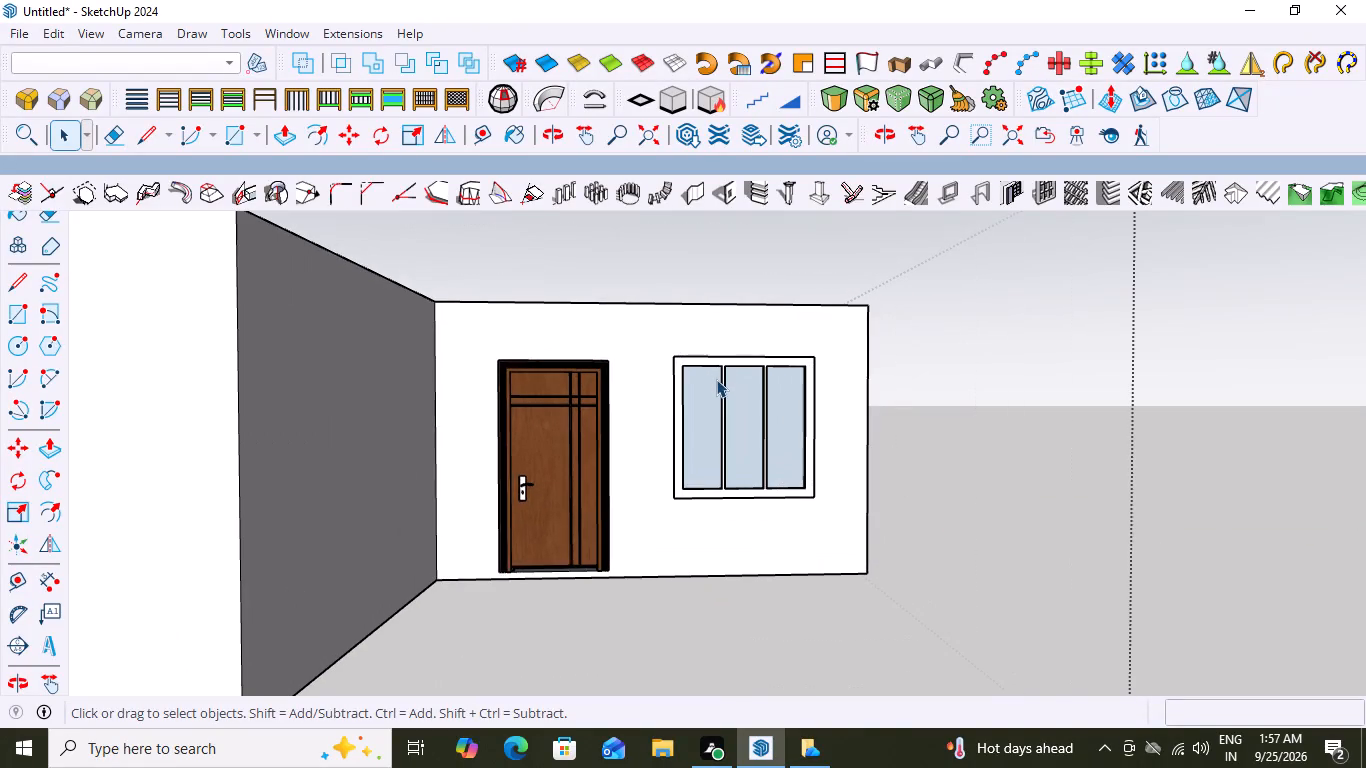
{"action": "scroll", "coordinate": [713, 370], "scroll_direction": "down", "scroll_amount": 3}
{"action": "middle_click_drag", "start_coordinate": [726, 400], "coordinate": [977, 650]}
{"action": "scroll", "coordinate": [865, 599], "scroll_direction": "down", "scroll_amount": 1}
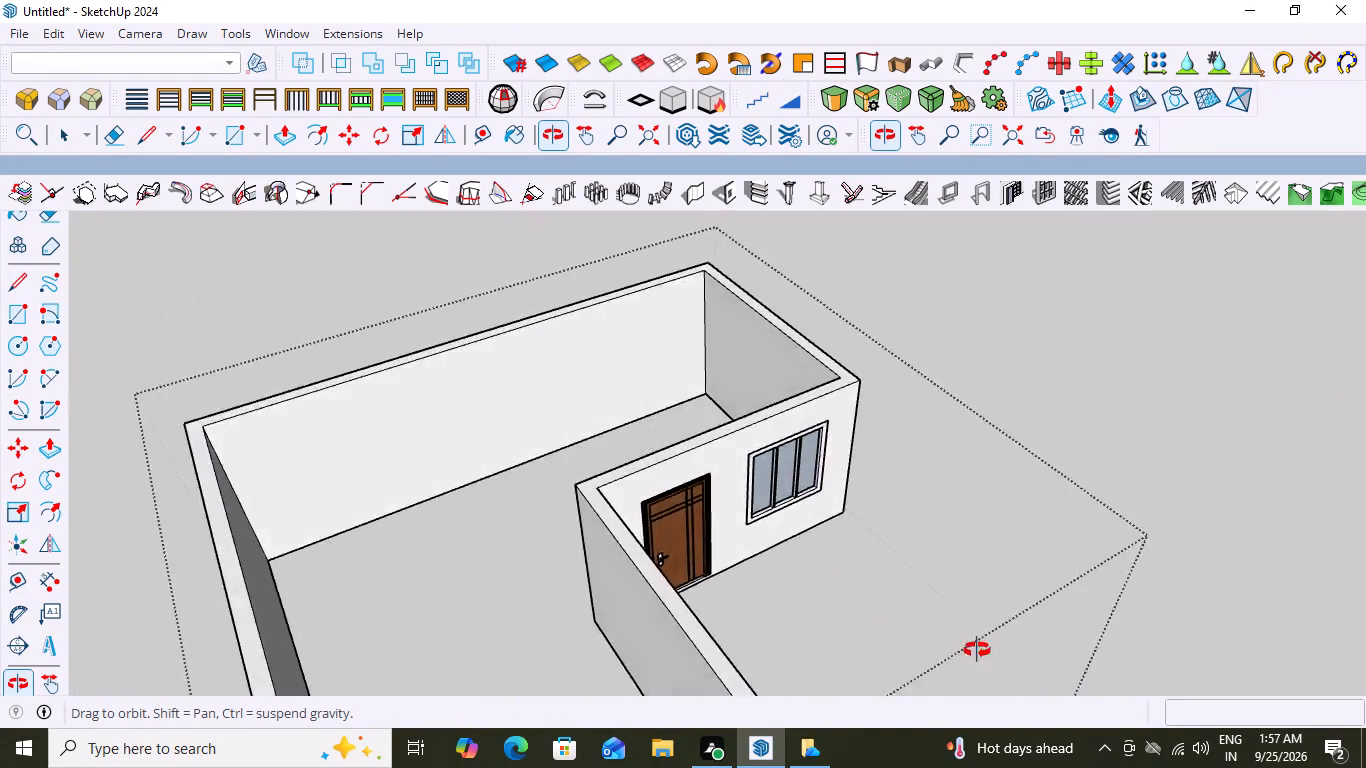
{"action": "middle_click_drag", "start_coordinate": [977, 650], "coordinate": [1081, 617]}
{"action": "middle_click_drag", "start_coordinate": [764, 425], "coordinate": [370, 351]}
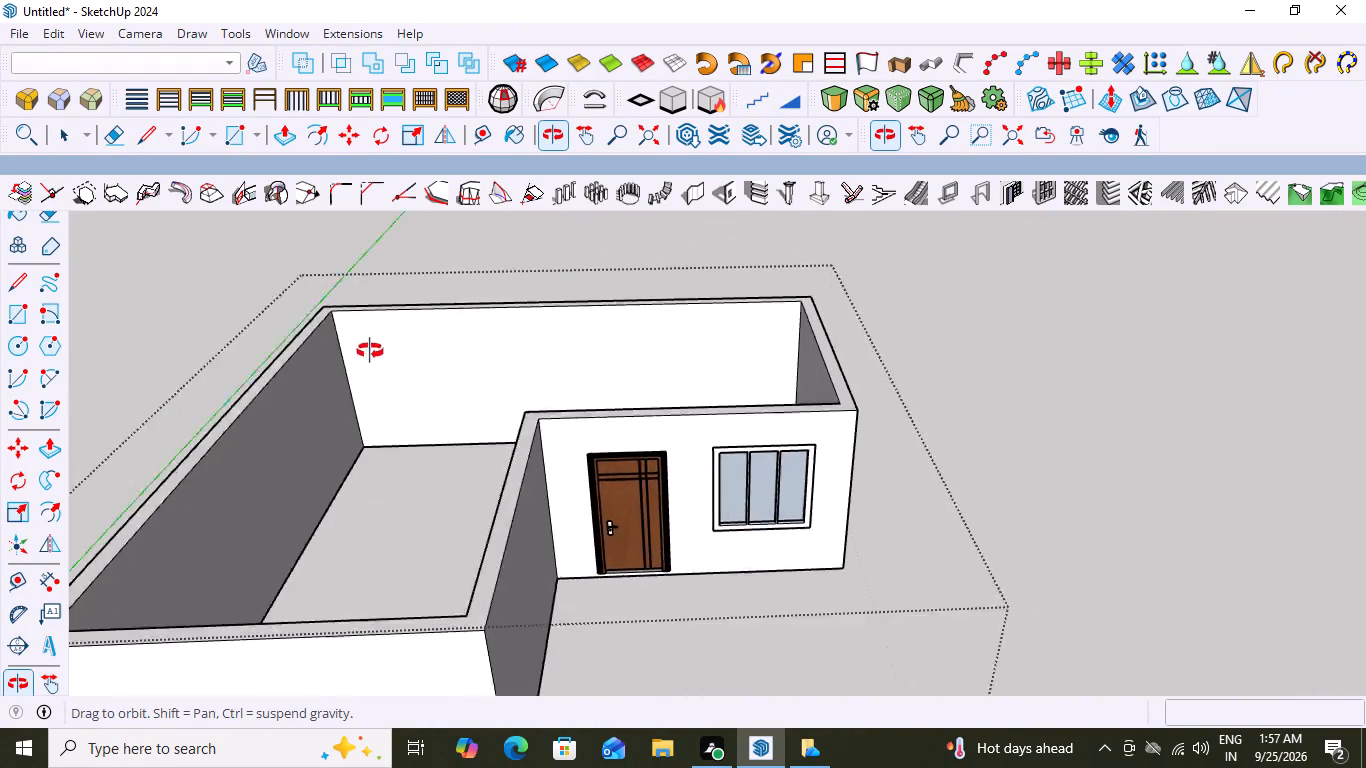
{"action": "middle_click_drag", "start_coordinate": [370, 351], "coordinate": [368, 345]}
{"action": "scroll", "coordinate": [714, 554], "scroll_direction": "up", "scroll_amount": 5}
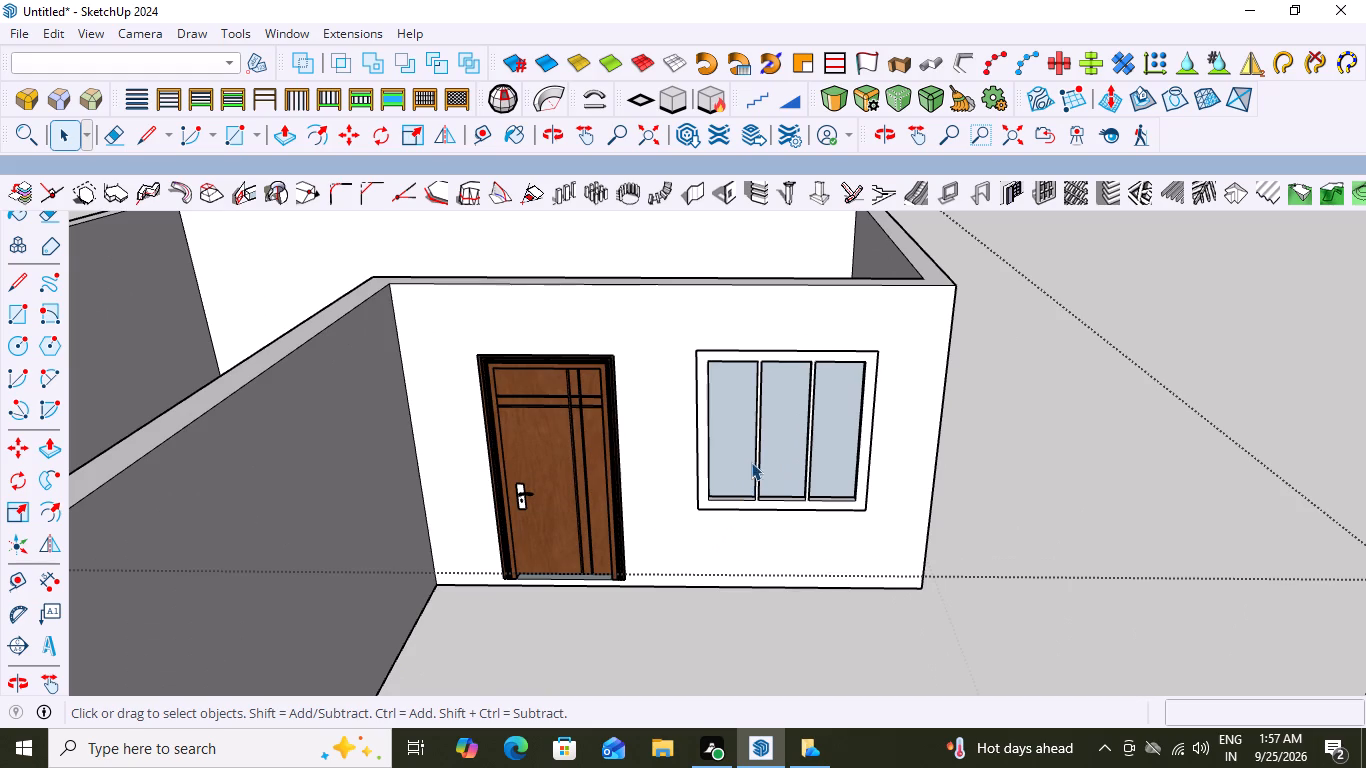
{"action": "scroll", "coordinate": [751, 468], "scroll_direction": "down", "scroll_amount": 4}
{"action": "middle_click_drag", "start_coordinate": [766, 489], "coordinate": [781, 387]}
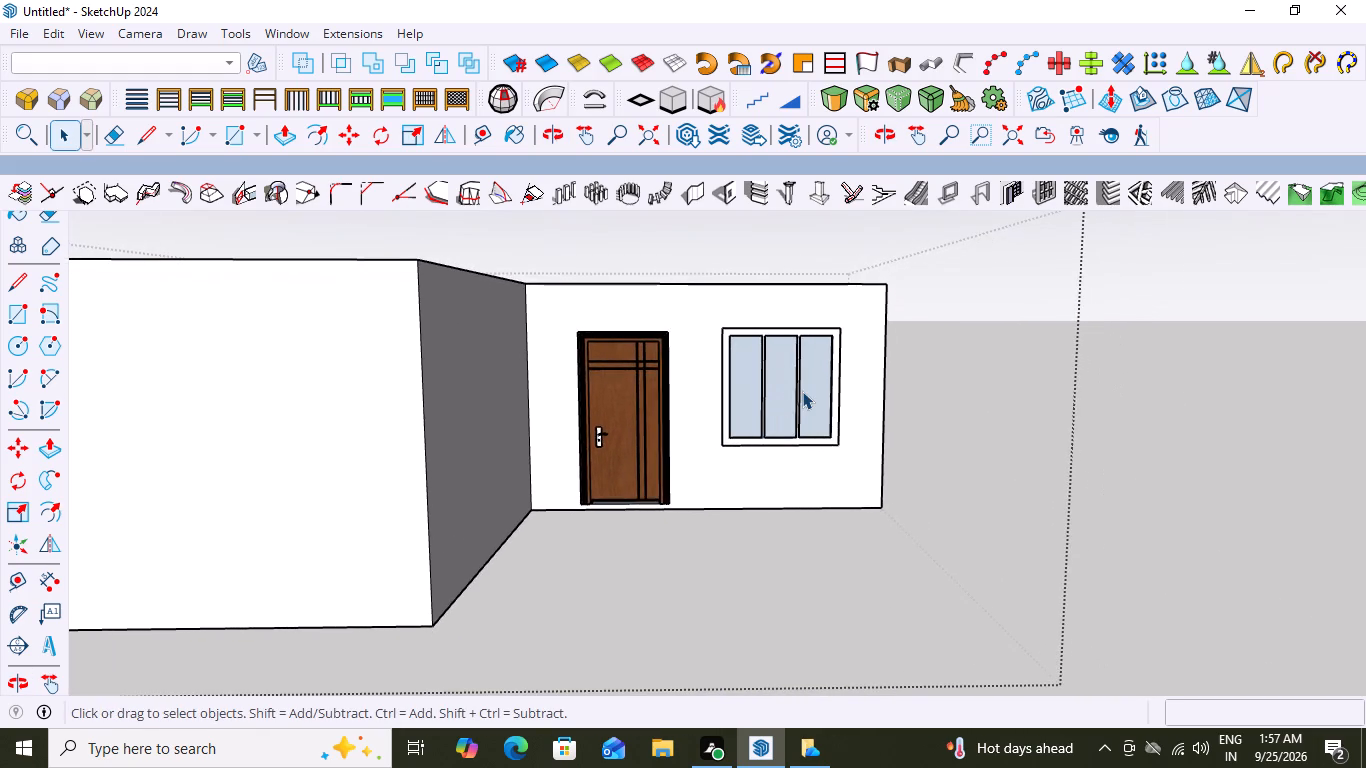
{"action": "scroll", "coordinate": [802, 391], "scroll_direction": "up", "scroll_amount": 4}
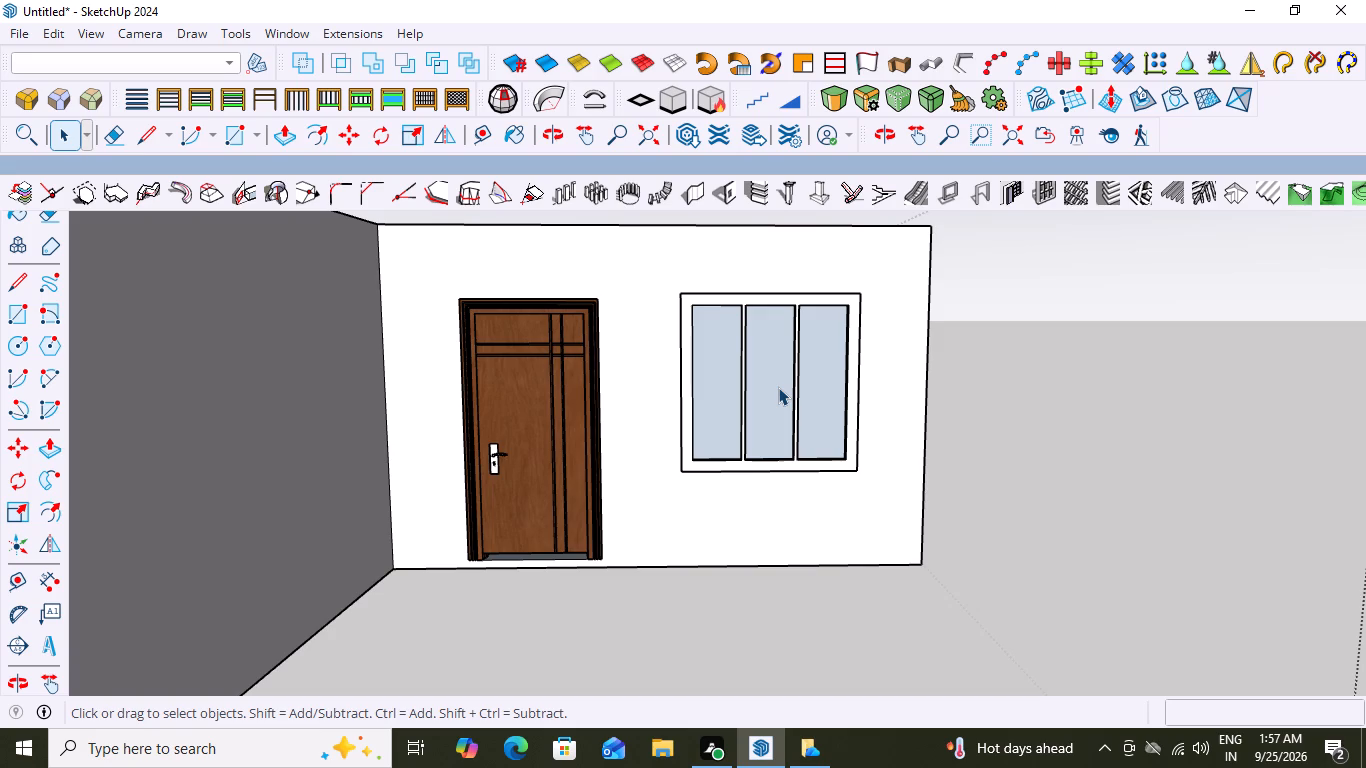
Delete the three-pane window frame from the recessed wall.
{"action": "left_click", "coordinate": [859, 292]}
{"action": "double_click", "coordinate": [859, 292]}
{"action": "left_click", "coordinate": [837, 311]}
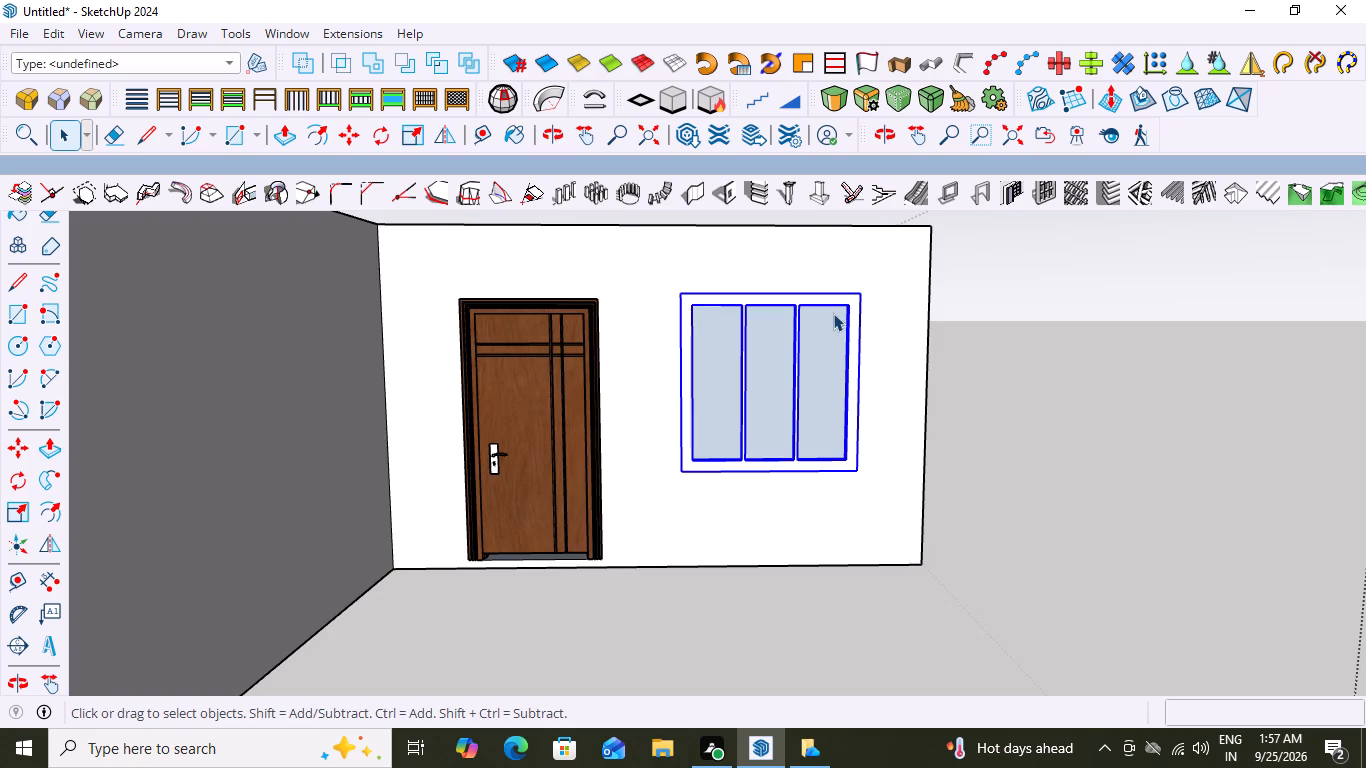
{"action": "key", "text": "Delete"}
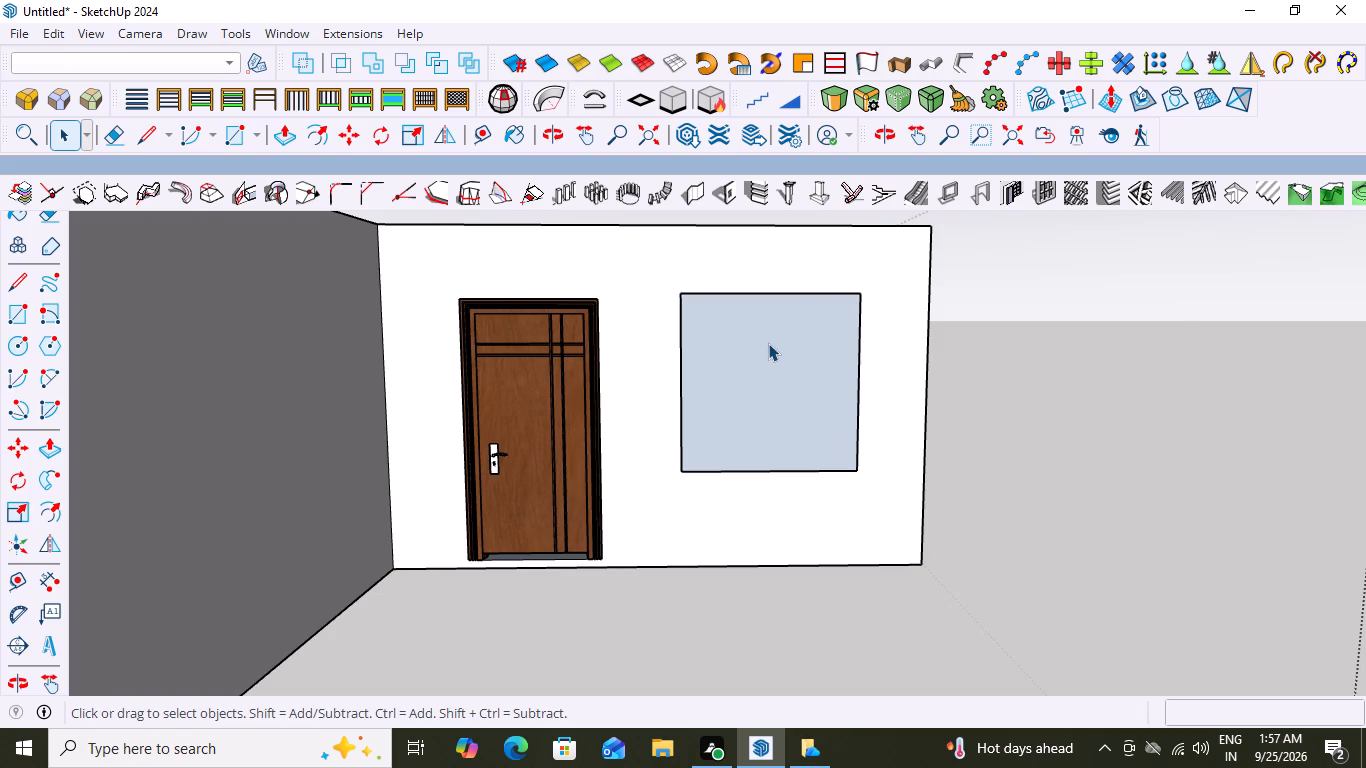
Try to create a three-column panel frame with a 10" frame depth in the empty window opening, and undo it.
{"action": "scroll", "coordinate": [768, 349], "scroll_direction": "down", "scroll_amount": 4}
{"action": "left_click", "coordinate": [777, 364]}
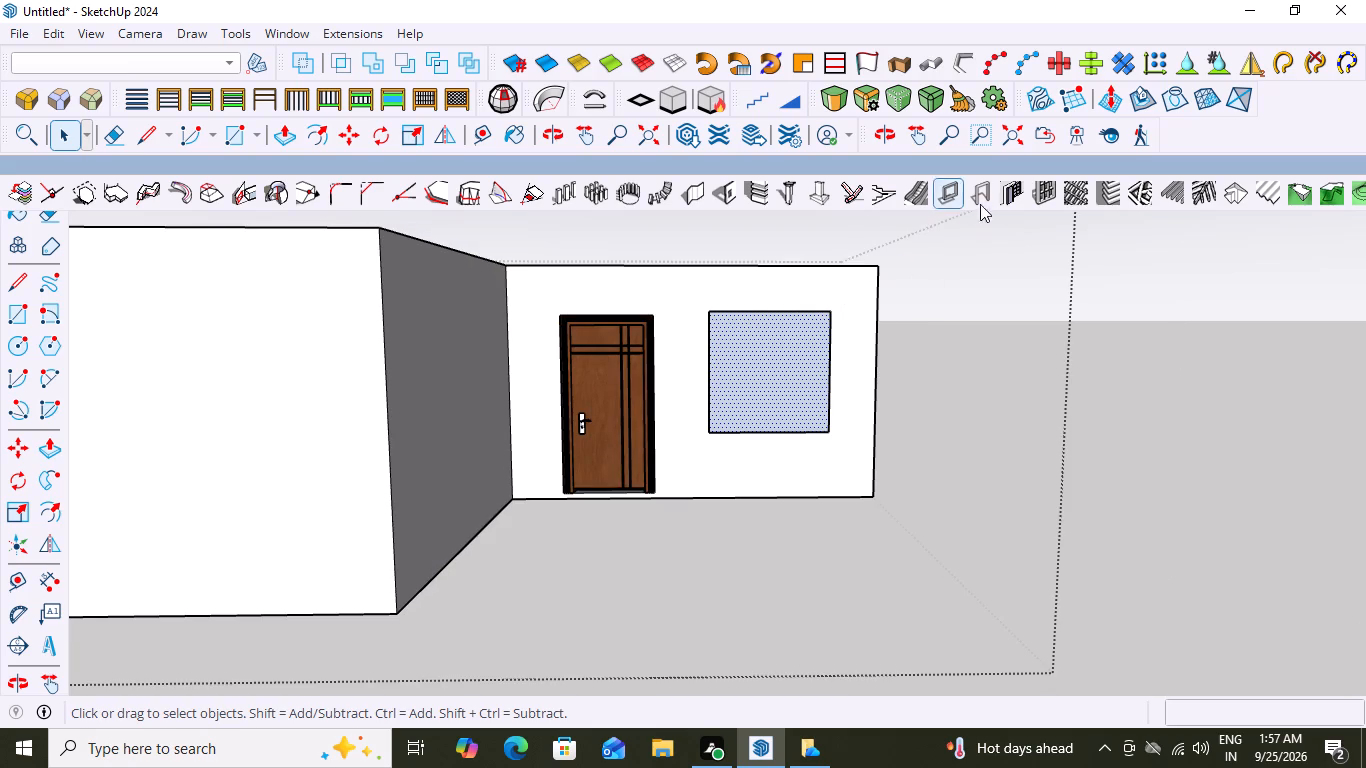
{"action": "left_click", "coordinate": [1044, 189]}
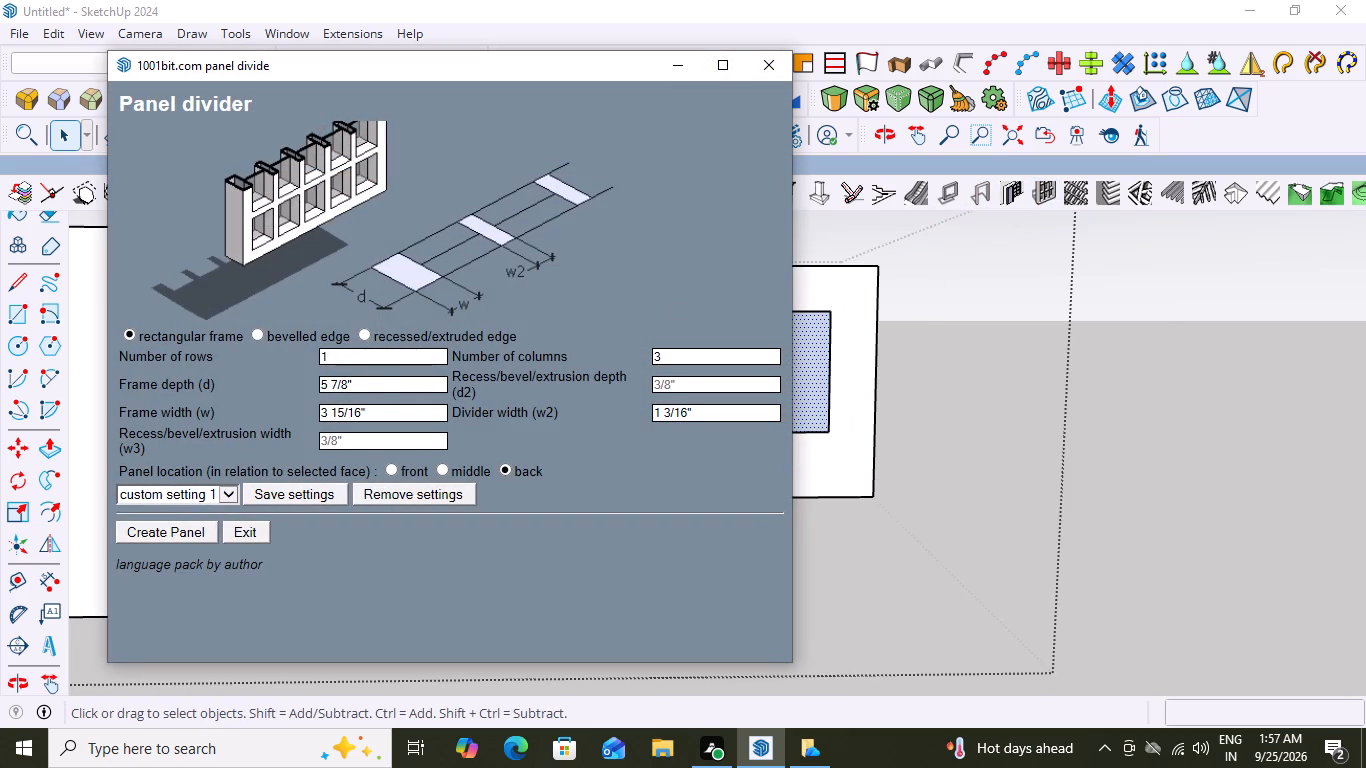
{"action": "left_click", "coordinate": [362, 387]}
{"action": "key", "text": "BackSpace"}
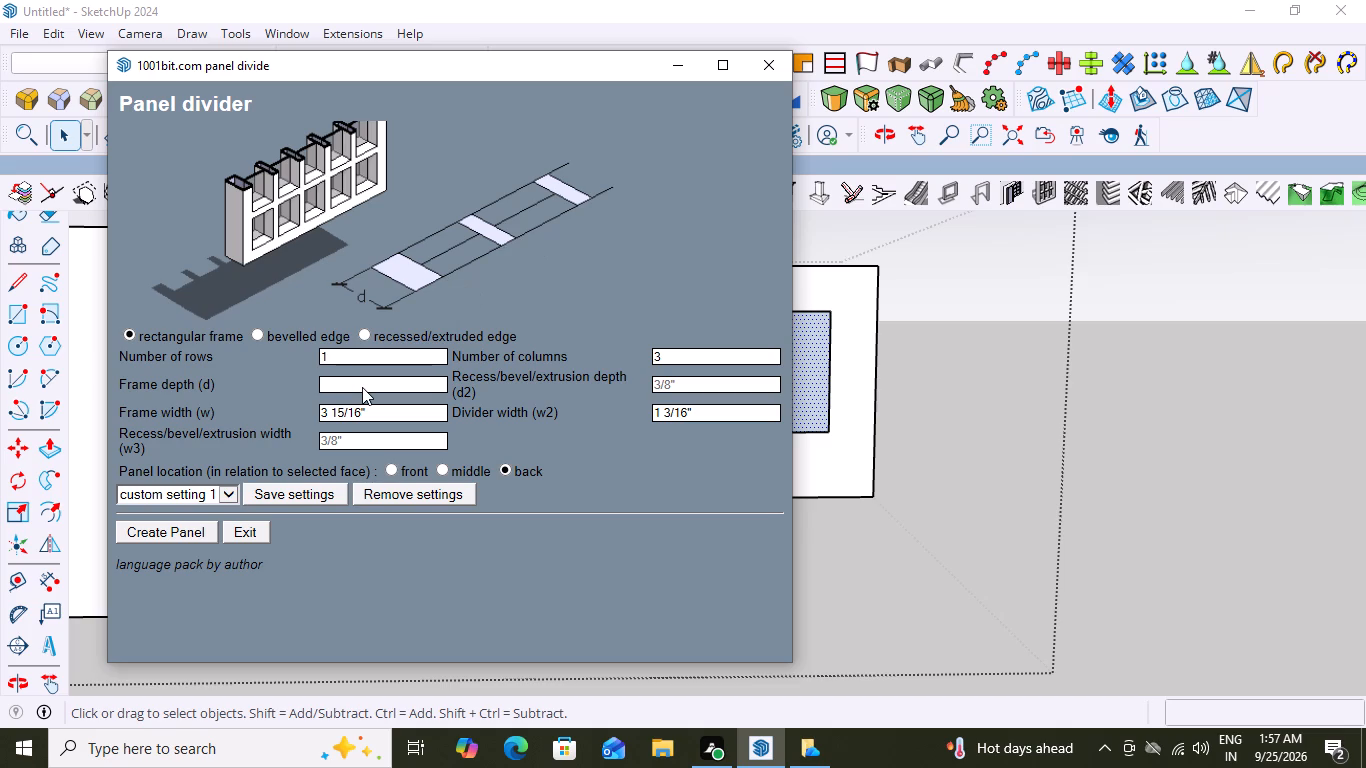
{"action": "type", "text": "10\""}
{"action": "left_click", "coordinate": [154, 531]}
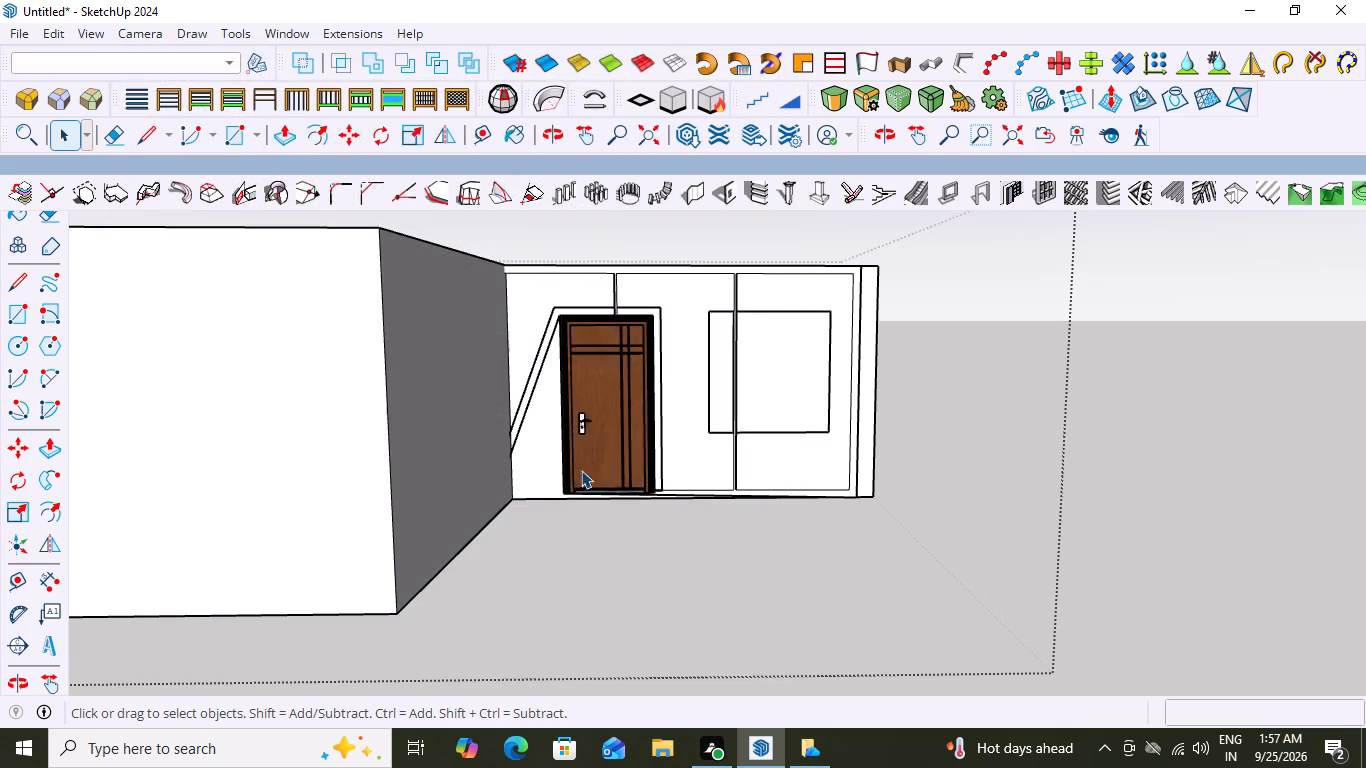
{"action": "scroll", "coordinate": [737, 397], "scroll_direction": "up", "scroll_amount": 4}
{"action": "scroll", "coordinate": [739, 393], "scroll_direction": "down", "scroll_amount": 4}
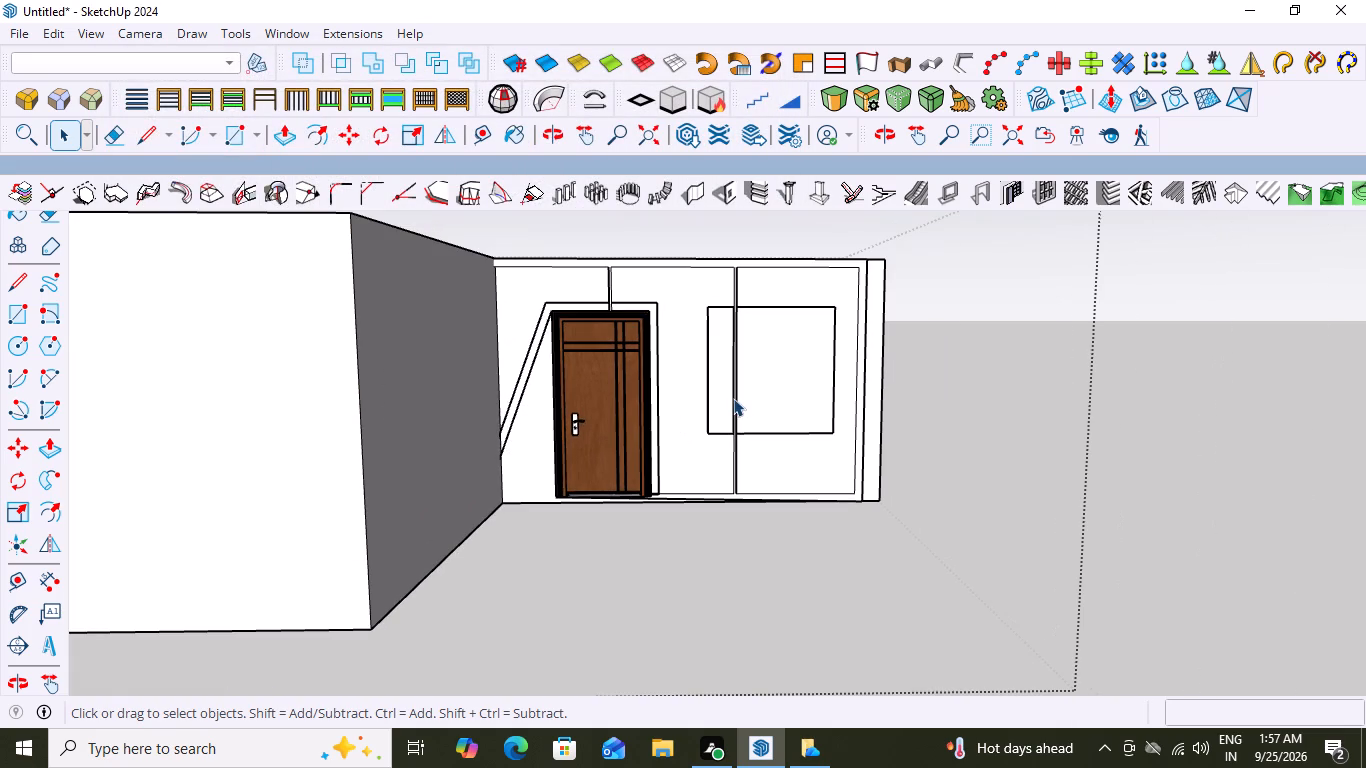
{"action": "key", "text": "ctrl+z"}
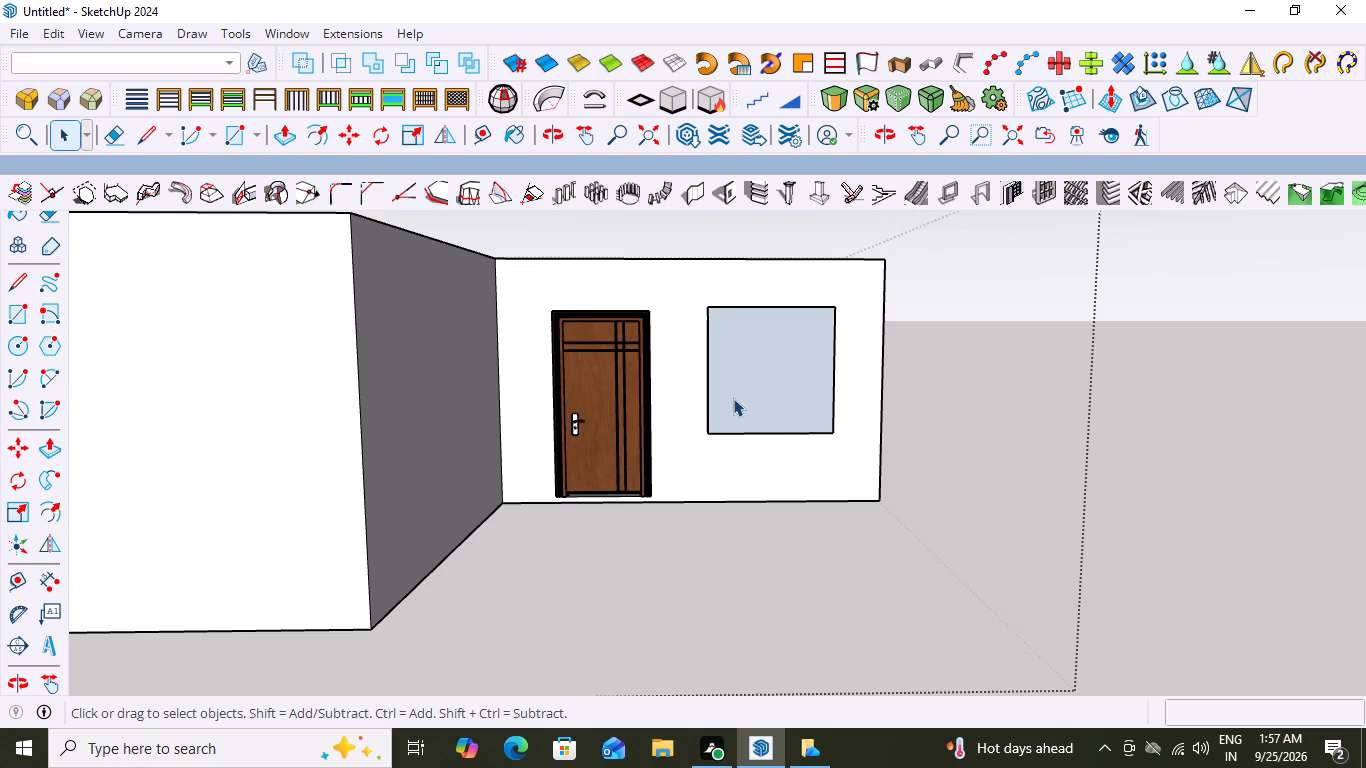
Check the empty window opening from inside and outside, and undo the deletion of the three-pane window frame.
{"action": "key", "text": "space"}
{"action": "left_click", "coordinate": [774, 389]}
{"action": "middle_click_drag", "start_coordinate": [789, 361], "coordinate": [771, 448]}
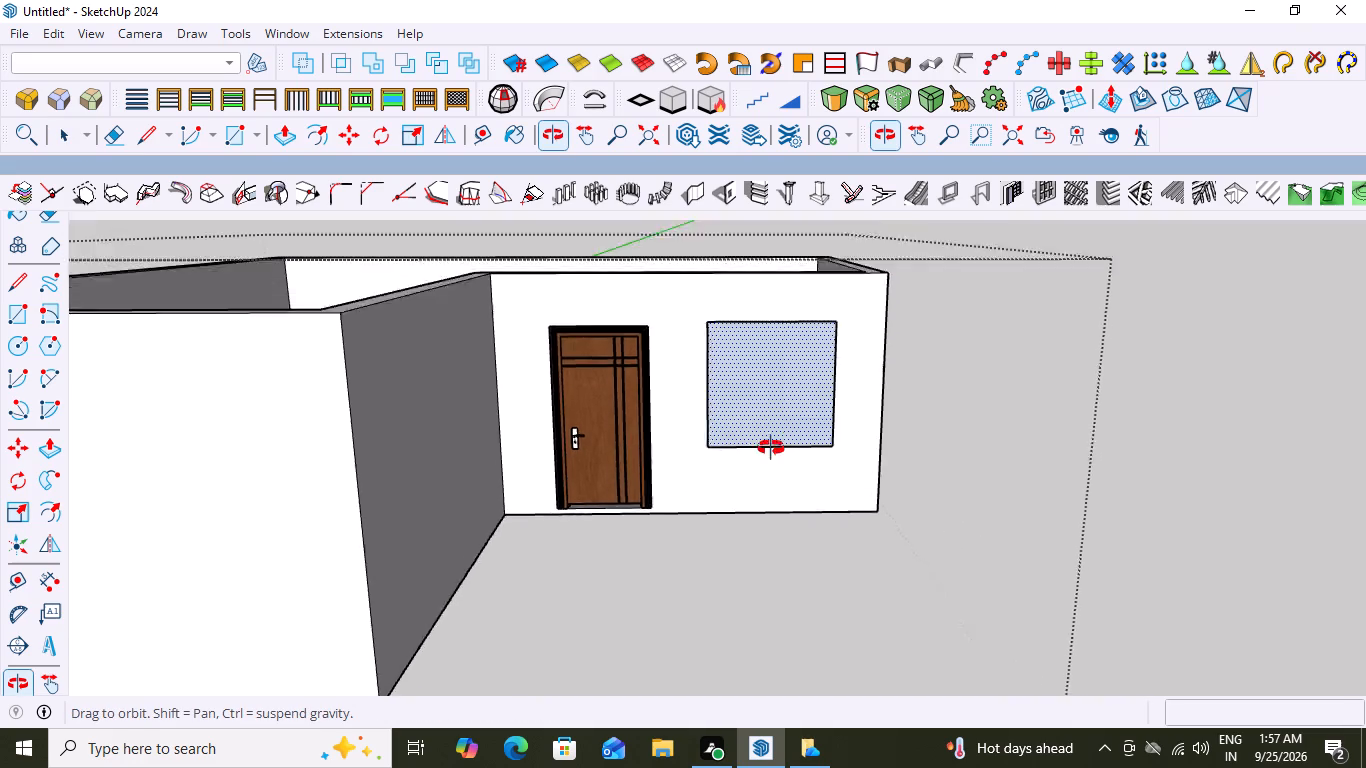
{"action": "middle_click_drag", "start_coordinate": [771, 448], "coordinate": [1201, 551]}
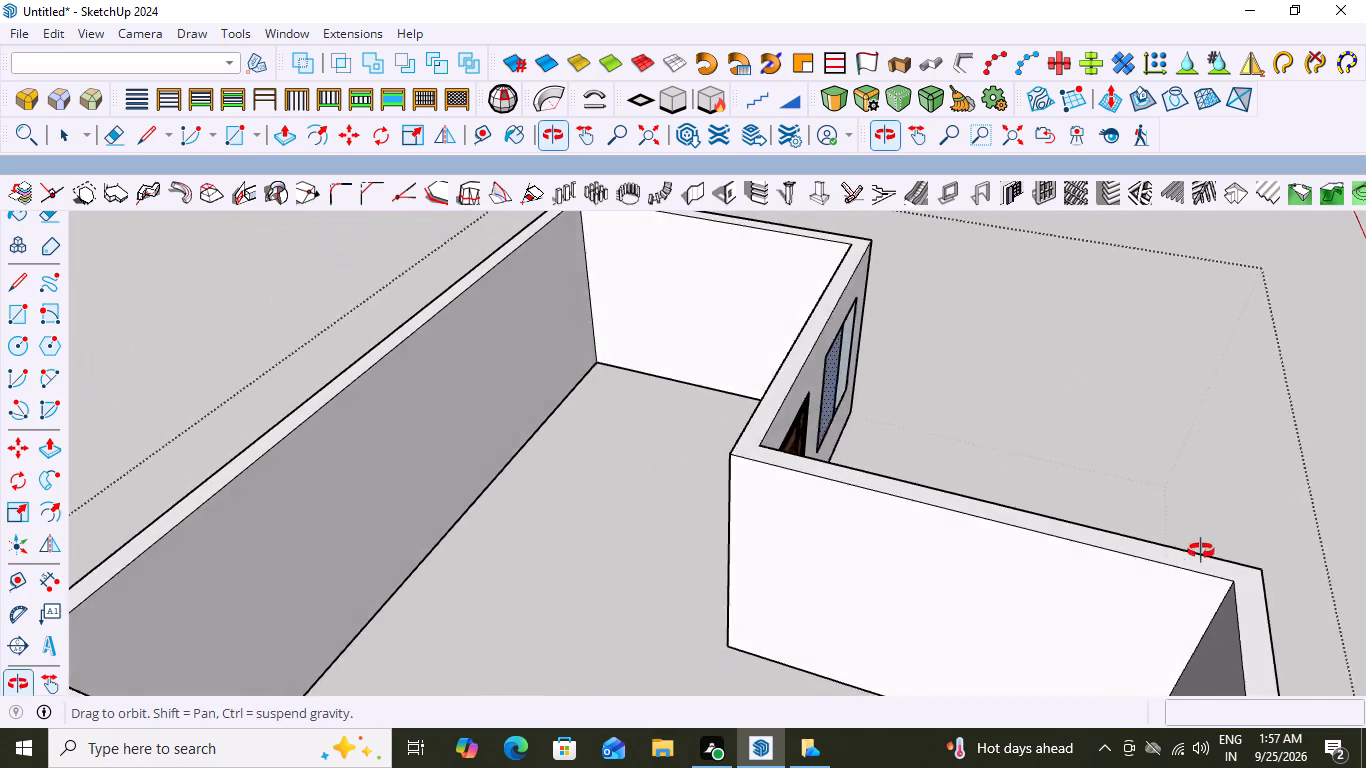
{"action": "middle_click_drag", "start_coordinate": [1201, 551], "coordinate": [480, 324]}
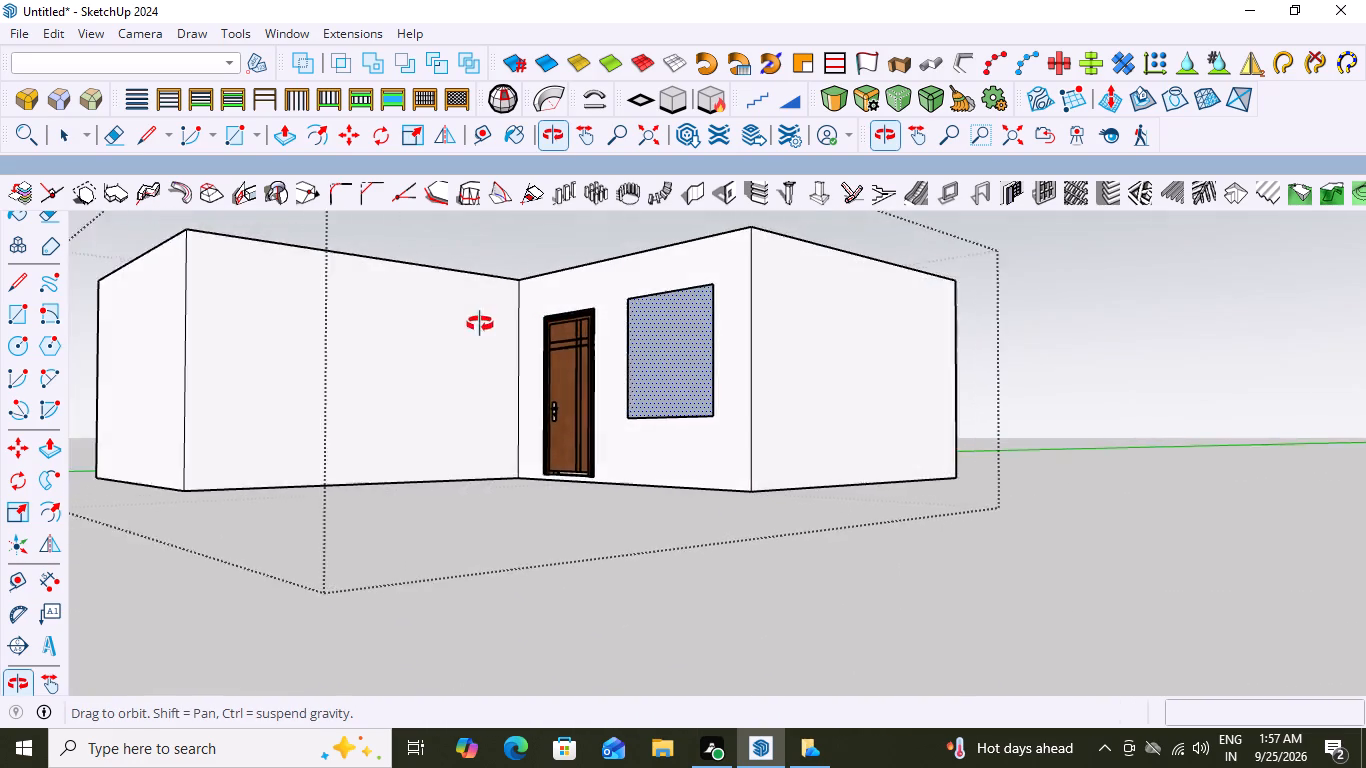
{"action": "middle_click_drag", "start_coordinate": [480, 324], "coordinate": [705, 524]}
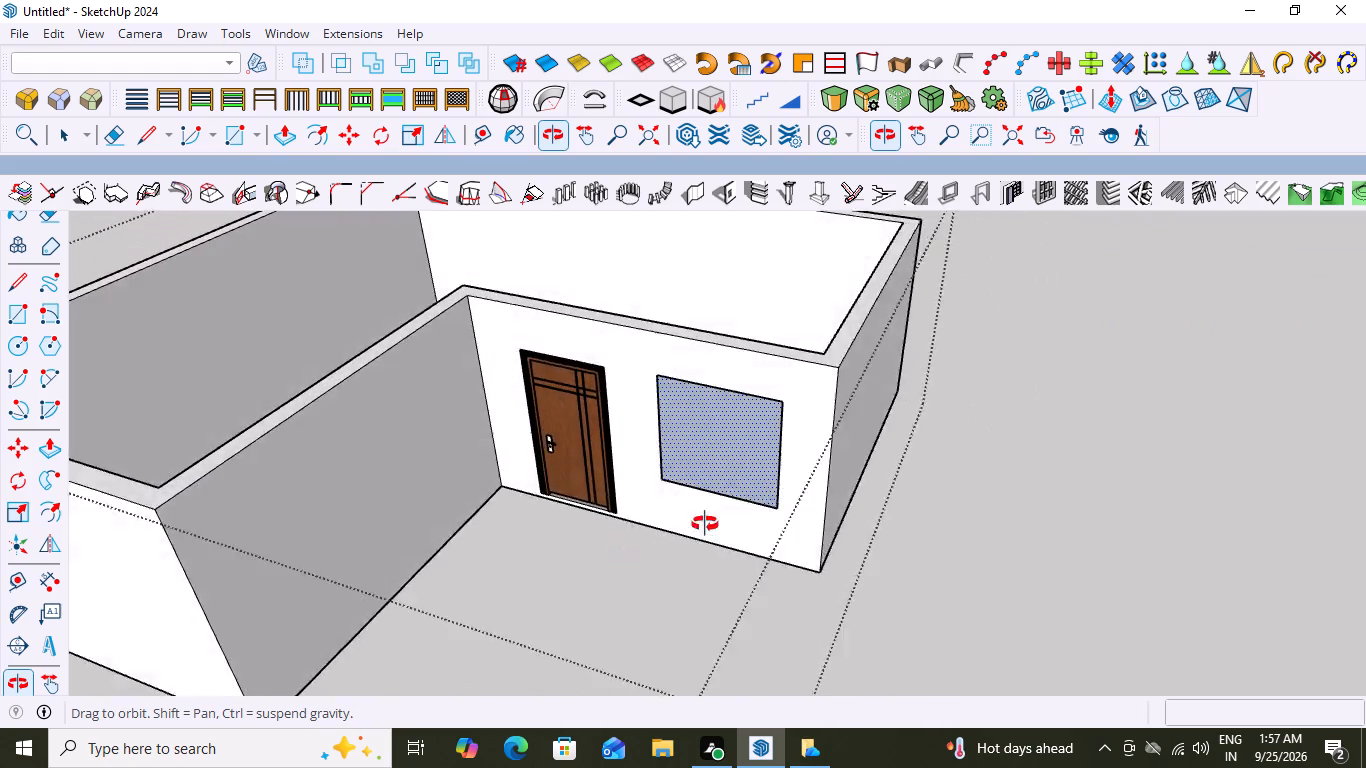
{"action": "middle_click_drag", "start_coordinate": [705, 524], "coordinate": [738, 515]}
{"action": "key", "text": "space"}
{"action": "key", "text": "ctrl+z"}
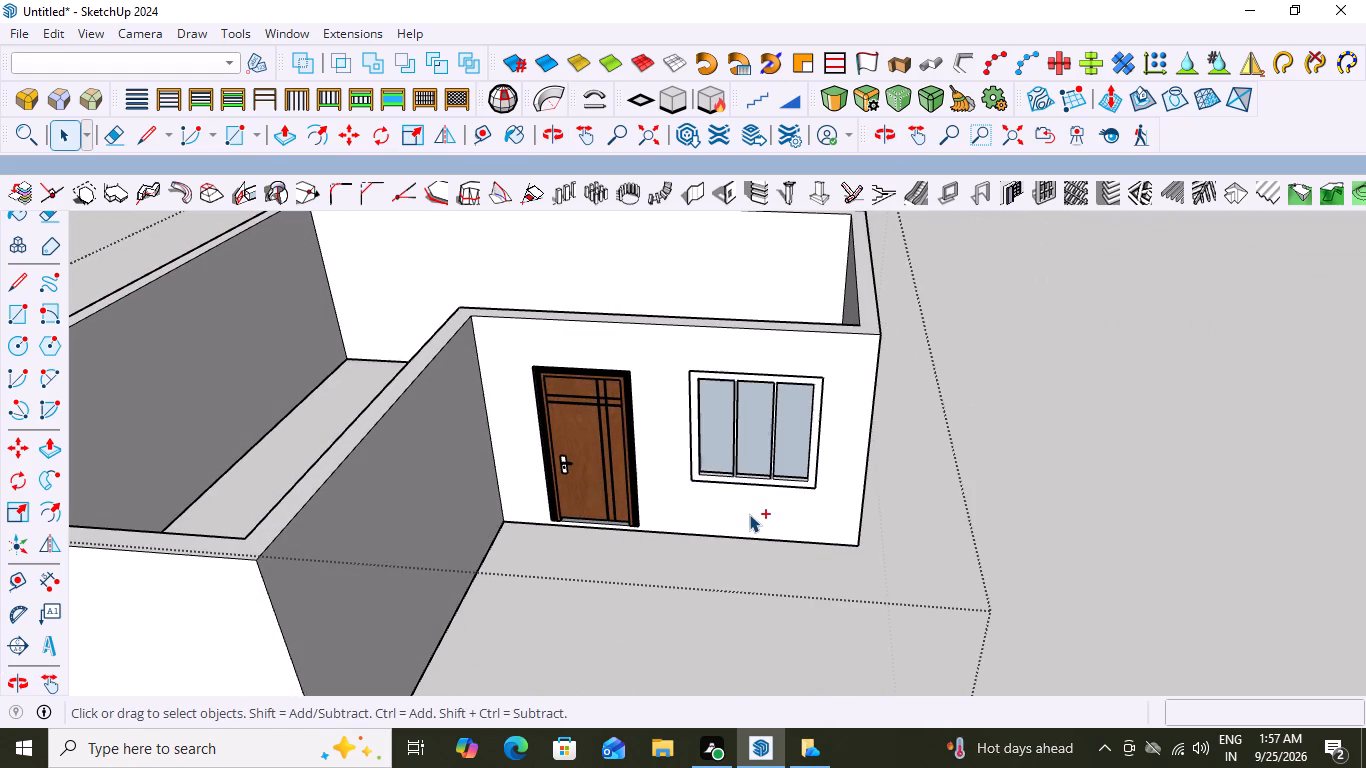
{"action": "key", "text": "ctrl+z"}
Undo the earlier door and window work until only the plain window rectangle remains on the recessed wall.
{"action": "scroll", "coordinate": [772, 502], "scroll_direction": "up", "scroll_amount": 1}
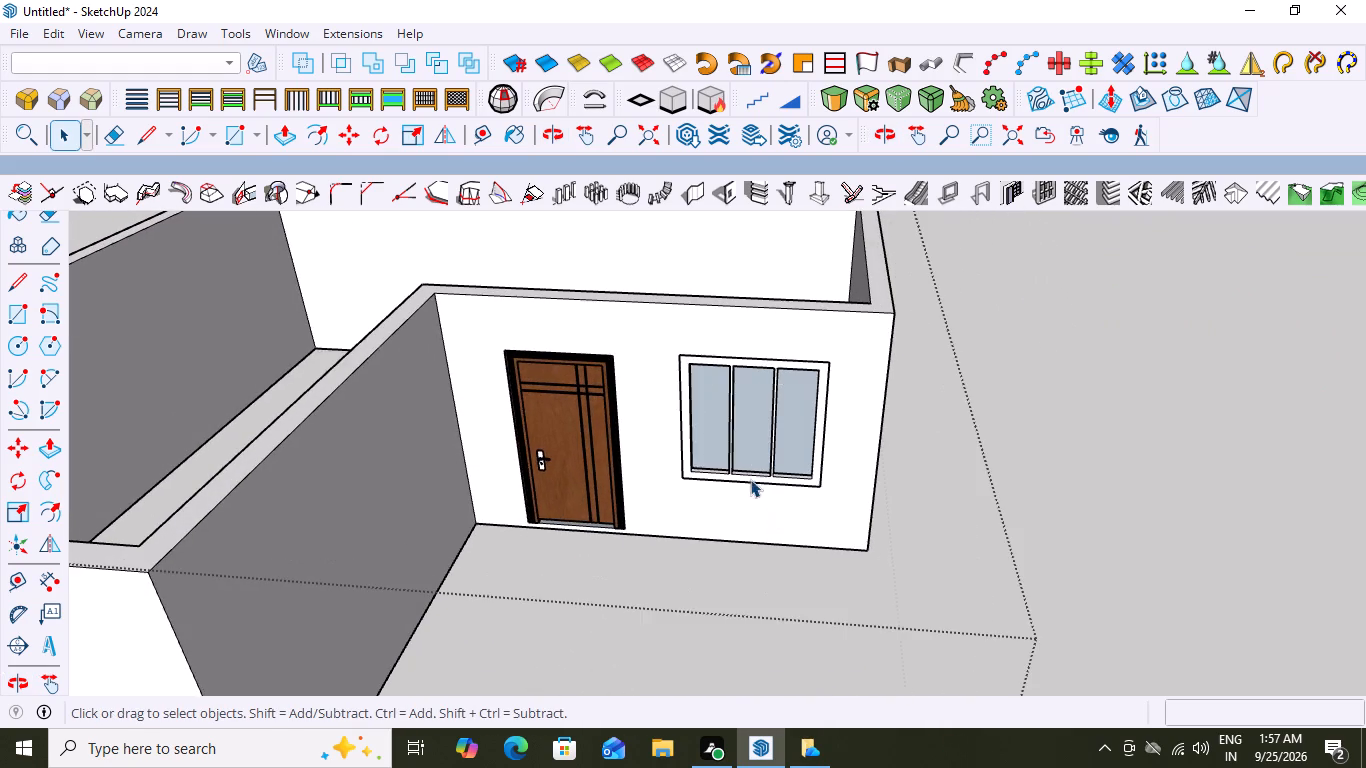
{"action": "middle_click_drag", "start_coordinate": [805, 479], "coordinate": [851, 391]}
{"action": "scroll", "coordinate": [831, 338], "scroll_direction": "up", "scroll_amount": 5}
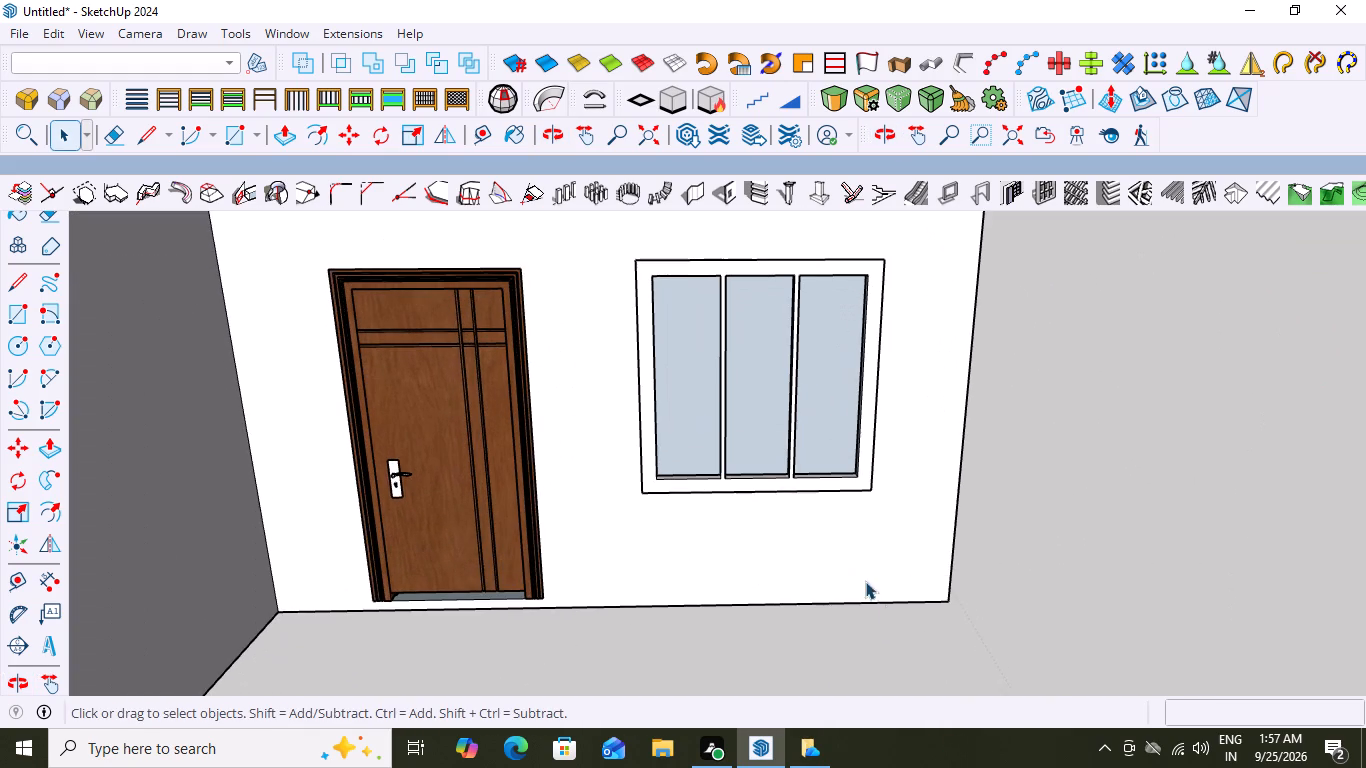
{"action": "scroll", "coordinate": [742, 417], "scroll_direction": "down", "scroll_amount": 8}
{"action": "middle_click_drag", "start_coordinate": [750, 412], "coordinate": [752, 427]}
{"action": "key", "text": "ctrl+z"}
{"action": "key", "text": "ctrl+z"}
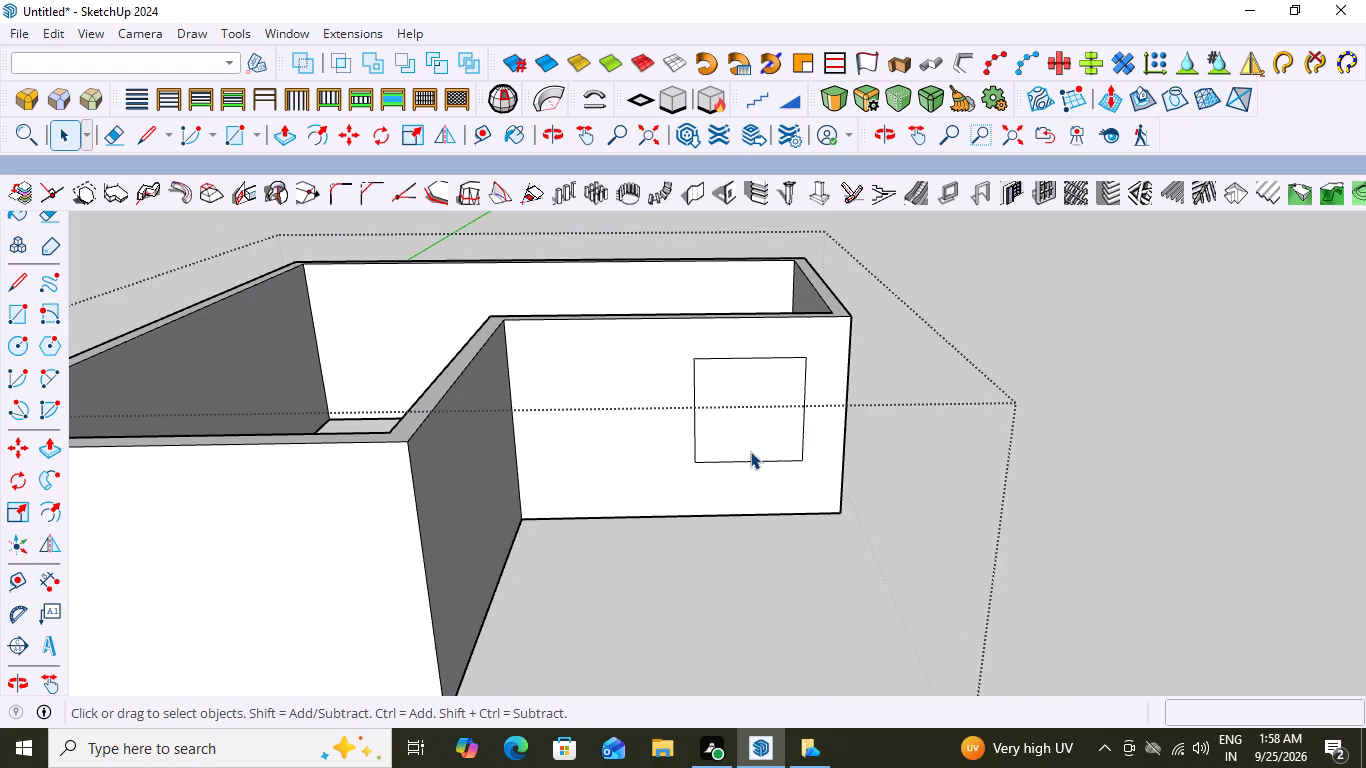
Create a rectangular panel frame with 1 row, 3 columns and 10" frame depth on the recessed wall's window rectangle.
{"action": "left_click", "coordinate": [755, 378]}
{"action": "scroll", "coordinate": [755, 389], "scroll_direction": "up", "scroll_amount": 2}
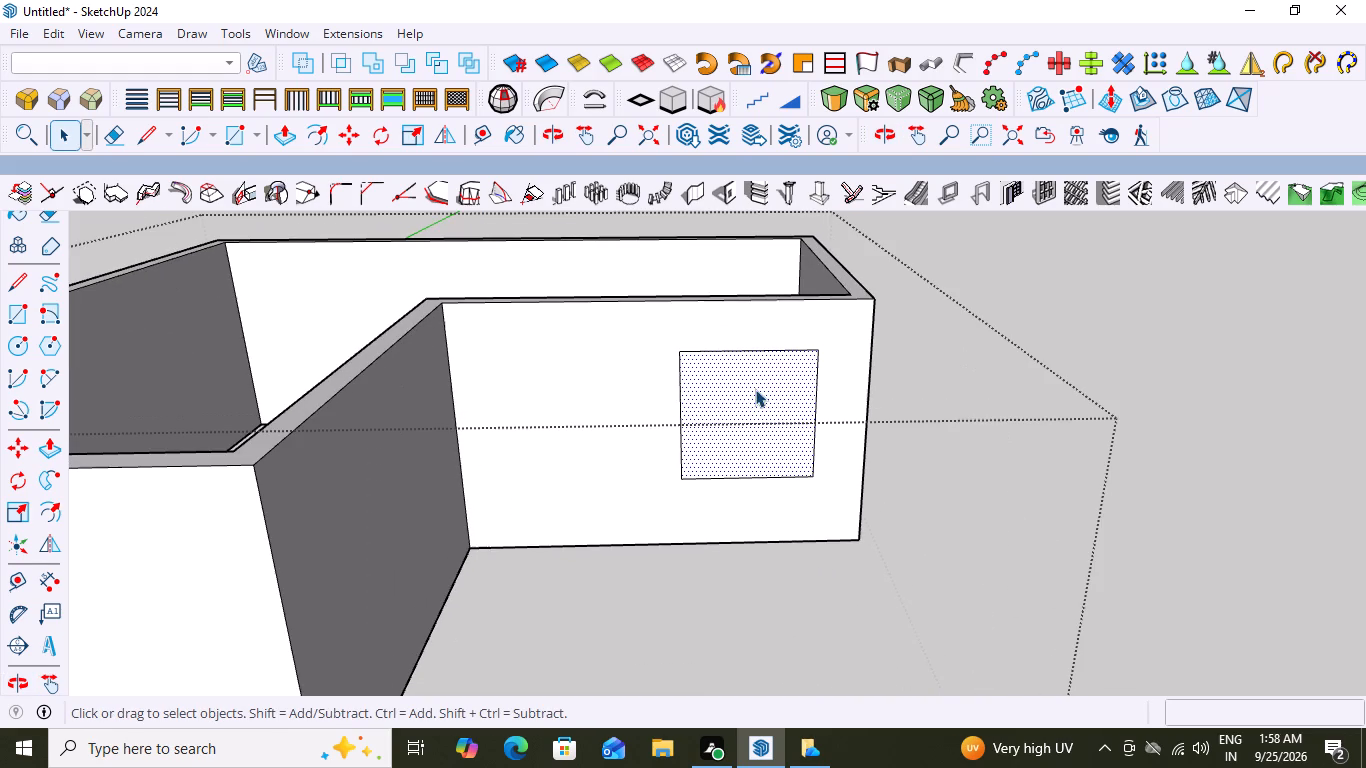
{"action": "left_click", "coordinate": [1048, 190]}
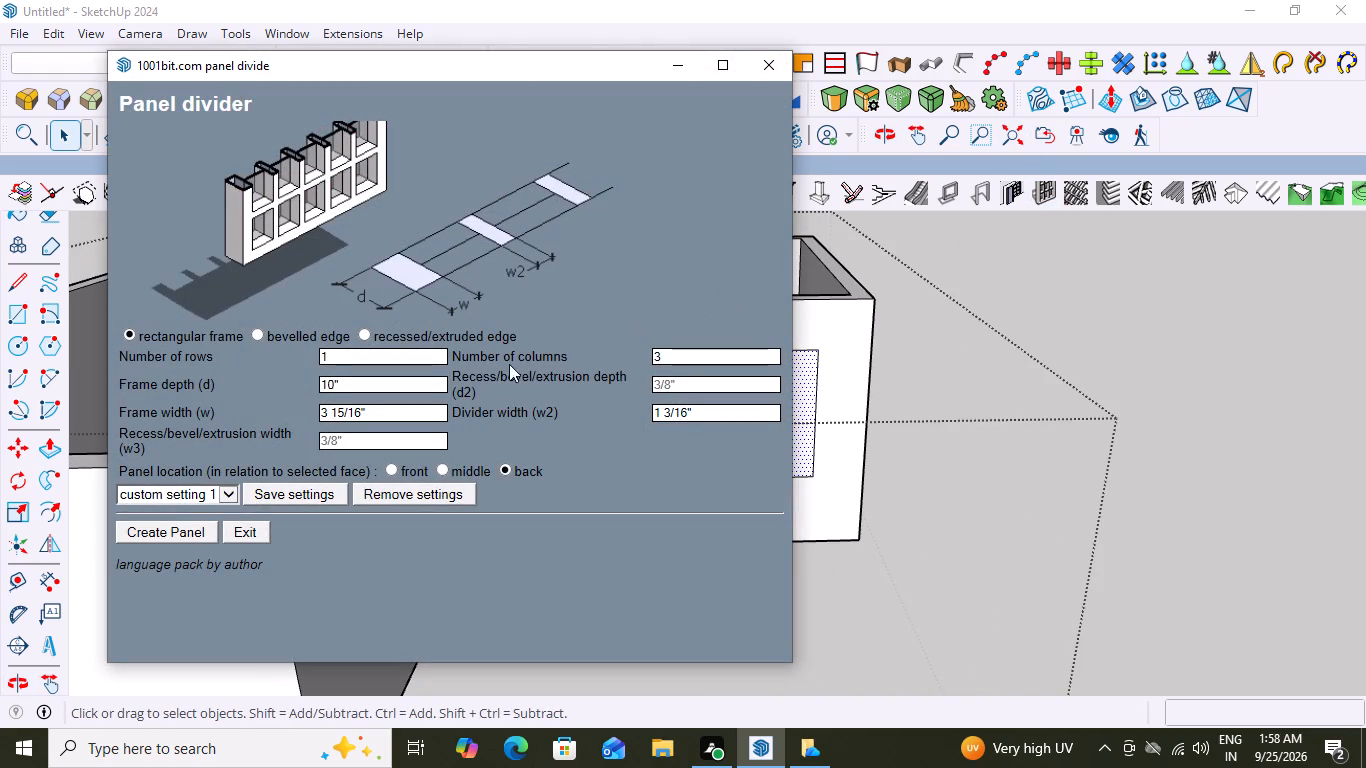
{"action": "left_click", "coordinate": [156, 530]}
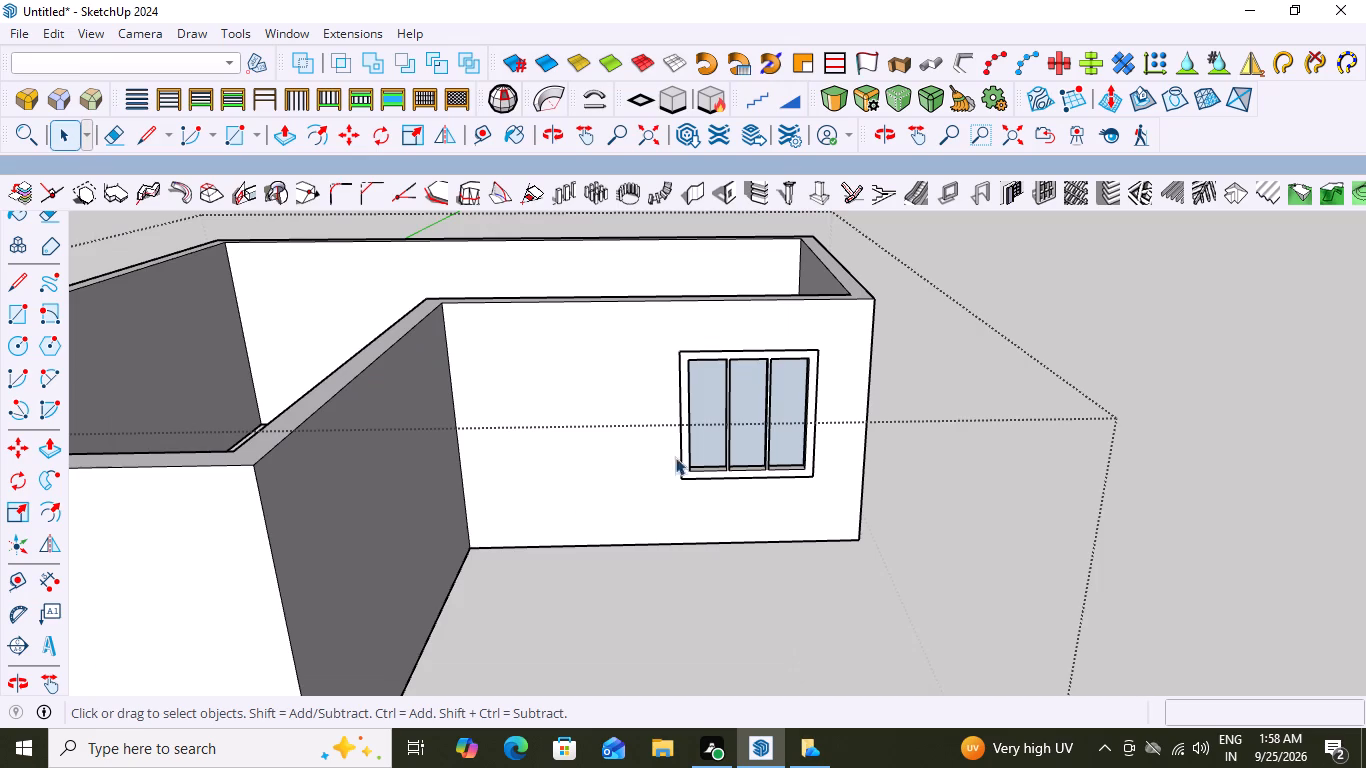
Examine the new three-pane window frame on the inner face of the recessed wall from inside the room.
{"action": "scroll", "coordinate": [762, 410], "scroll_direction": "up", "scroll_amount": 2}
{"action": "scroll", "coordinate": [884, 588], "scroll_direction": "down", "scroll_amount": 9}
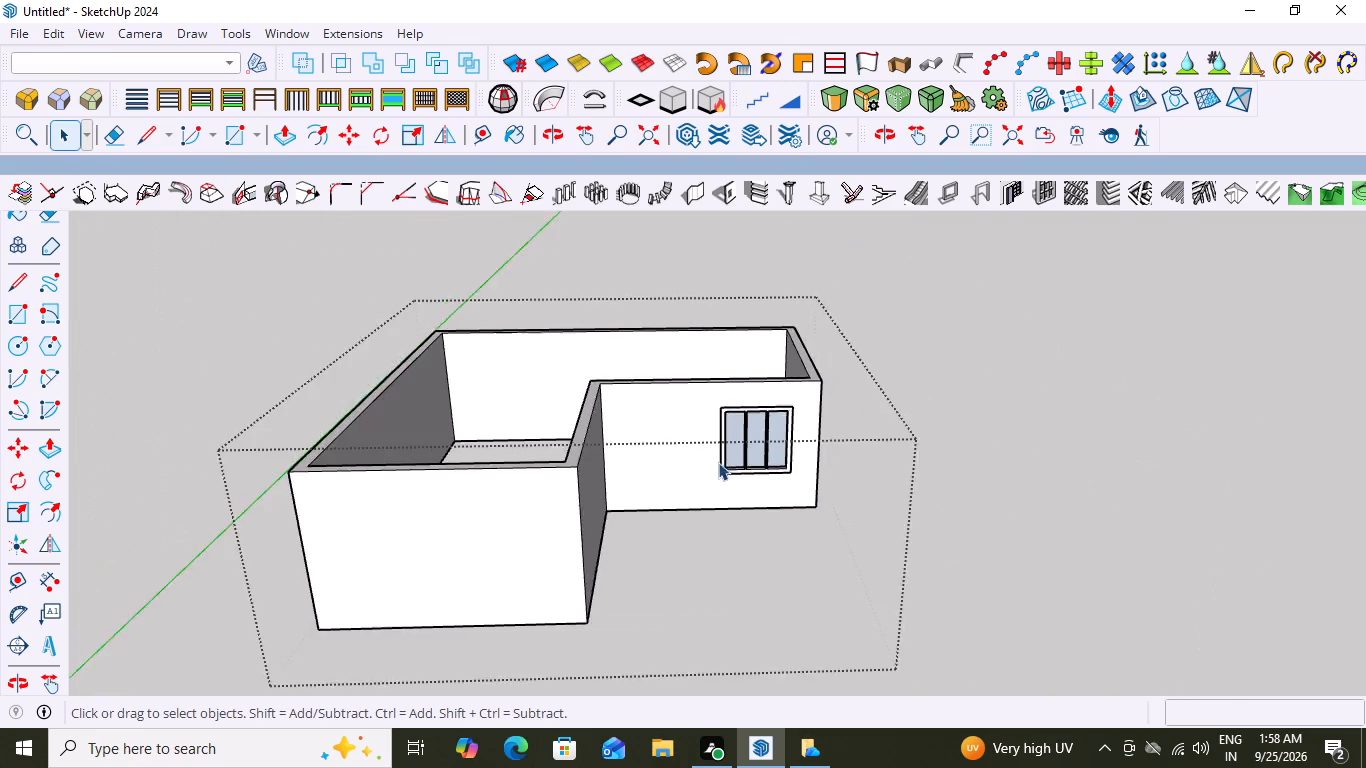
{"action": "middle_click_drag", "start_coordinate": [718, 461], "coordinate": [1148, 522]}
{"action": "middle_click_drag", "start_coordinate": [621, 384], "coordinate": [930, 430]}
{"action": "scroll", "coordinate": [655, 468], "scroll_direction": "up", "scroll_amount": 2}
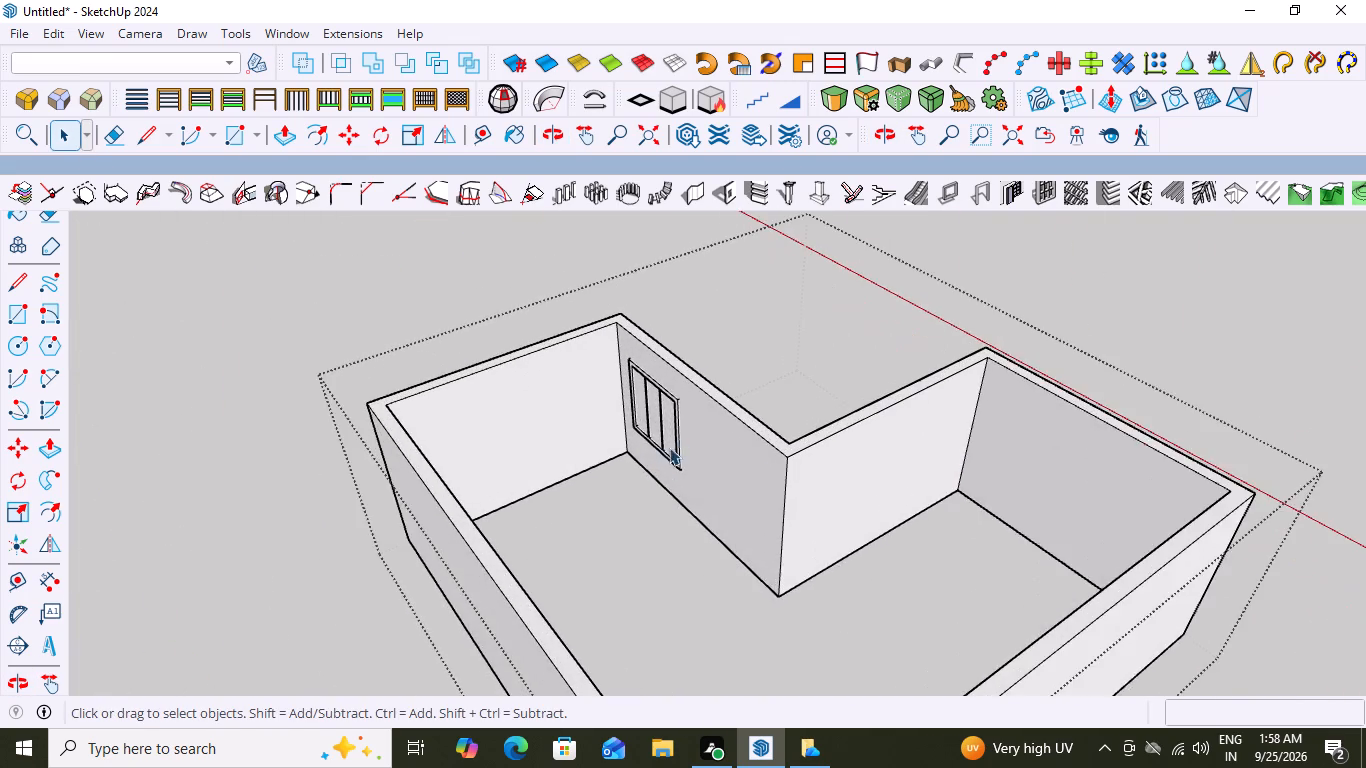
{"action": "scroll", "coordinate": [669, 447], "scroll_direction": "up", "scroll_amount": 11}
{"action": "scroll", "coordinate": [653, 404], "scroll_direction": "down", "scroll_amount": 2}
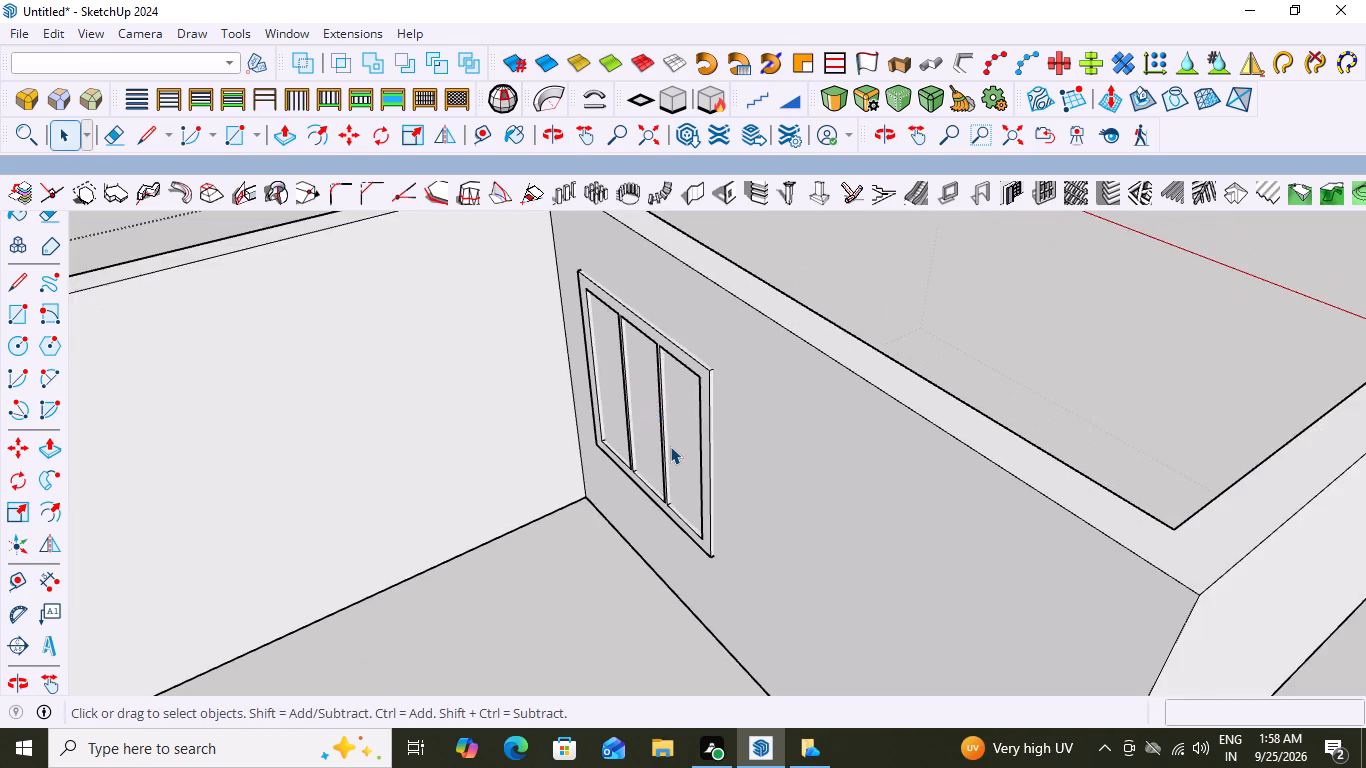
{"action": "scroll", "coordinate": [671, 446], "scroll_direction": "up", "scroll_amount": 3}
{"action": "middle_click_drag", "start_coordinate": [684, 444], "coordinate": [809, 420]}
Open the three-pane window frame group for editing from inside the room and select the glass panes within it.
{"action": "left_click", "coordinate": [694, 416]}
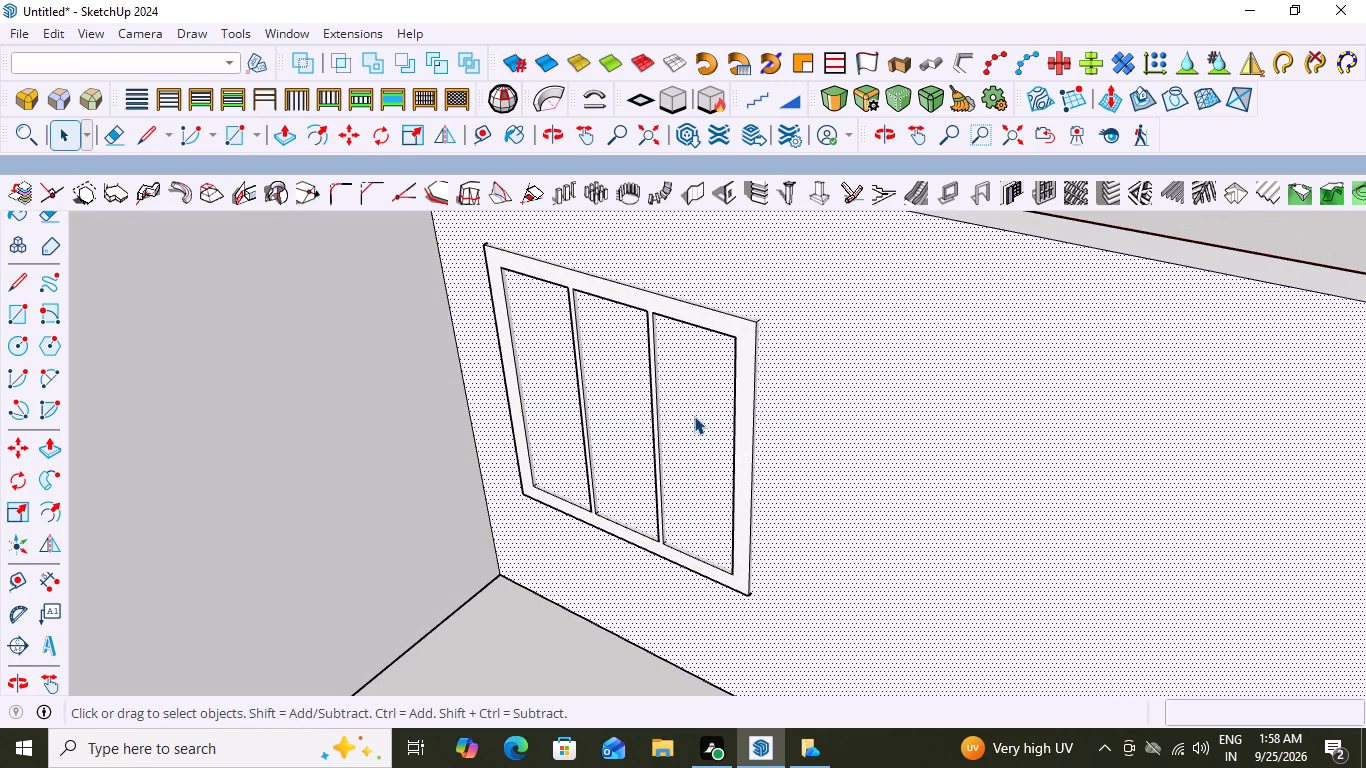
{"action": "double_click", "coordinate": [694, 416]}
{"action": "triple_click", "coordinate": [694, 416]}
{"action": "triple_click", "coordinate": [694, 416]}
{"action": "scroll", "coordinate": [683, 416], "scroll_direction": "down", "scroll_amount": 2}
{"action": "triple_click", "coordinate": [696, 441]}
{"action": "left_click", "coordinate": [713, 333]}
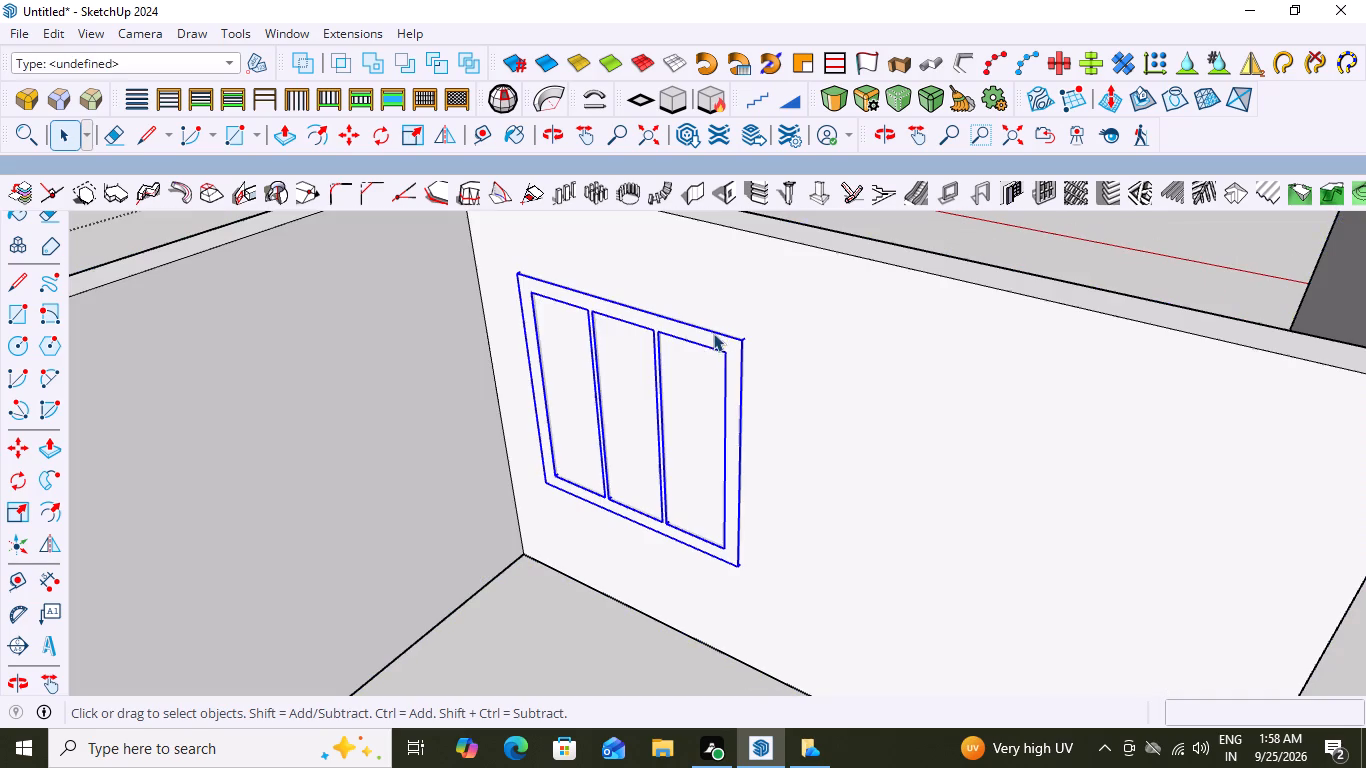
{"action": "left_click", "coordinate": [698, 378]}
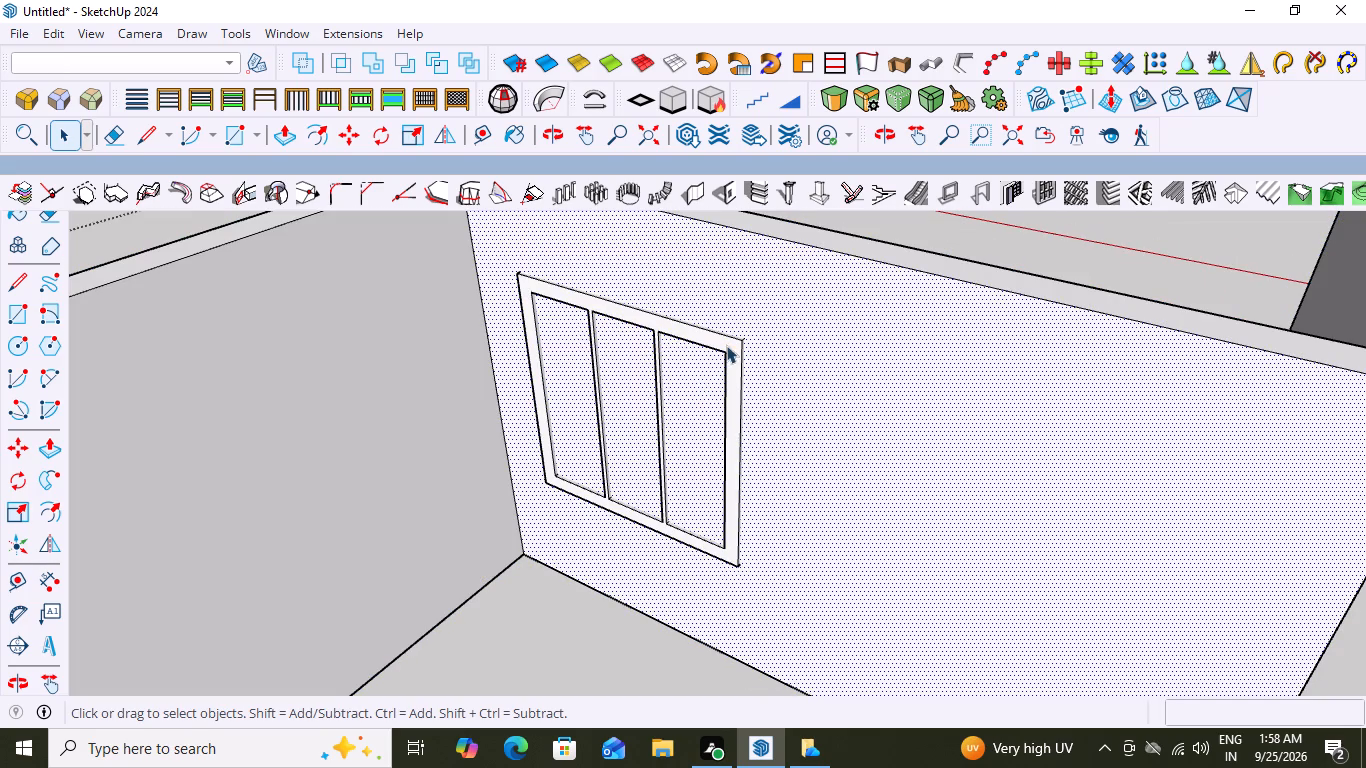
{"action": "left_click", "coordinate": [736, 336]}
{"action": "triple_click", "coordinate": [737, 336]}
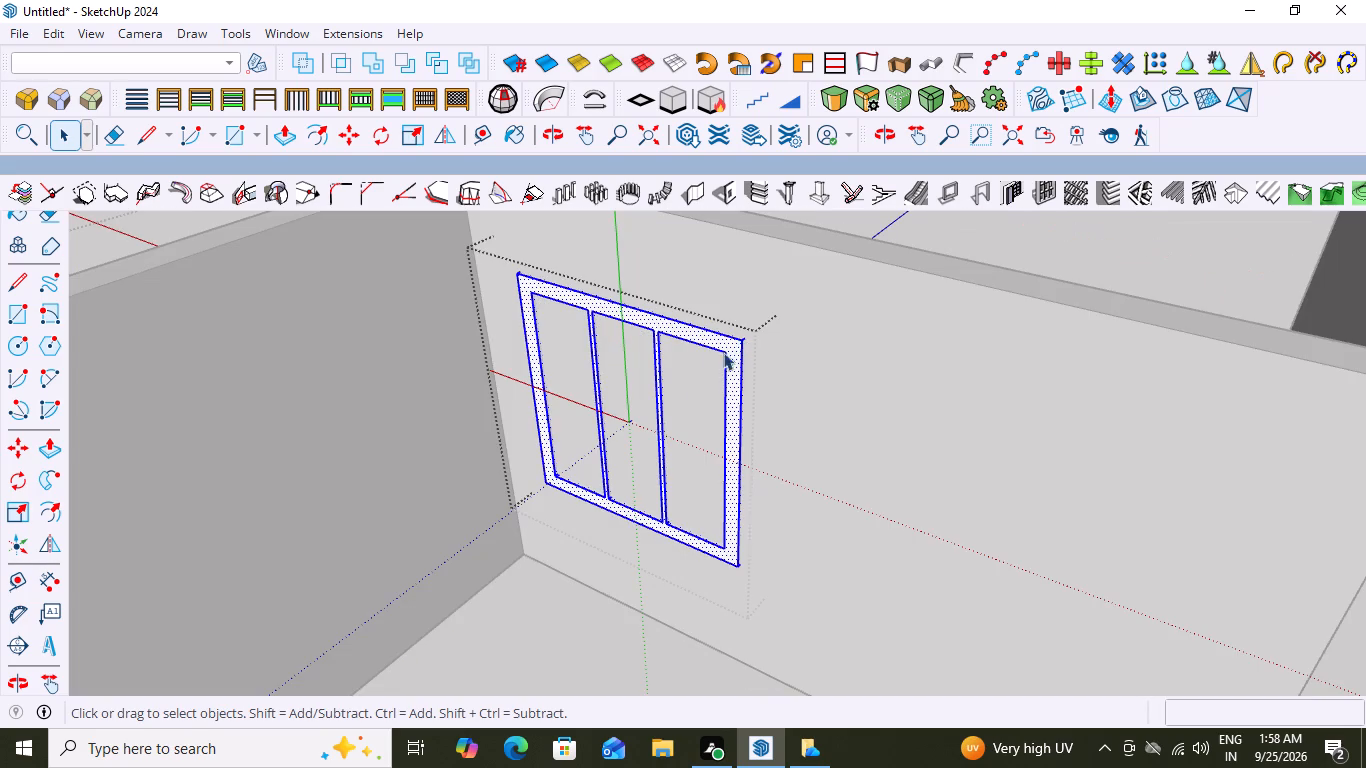
{"action": "scroll", "coordinate": [681, 412], "scroll_direction": "up", "scroll_amount": 4}
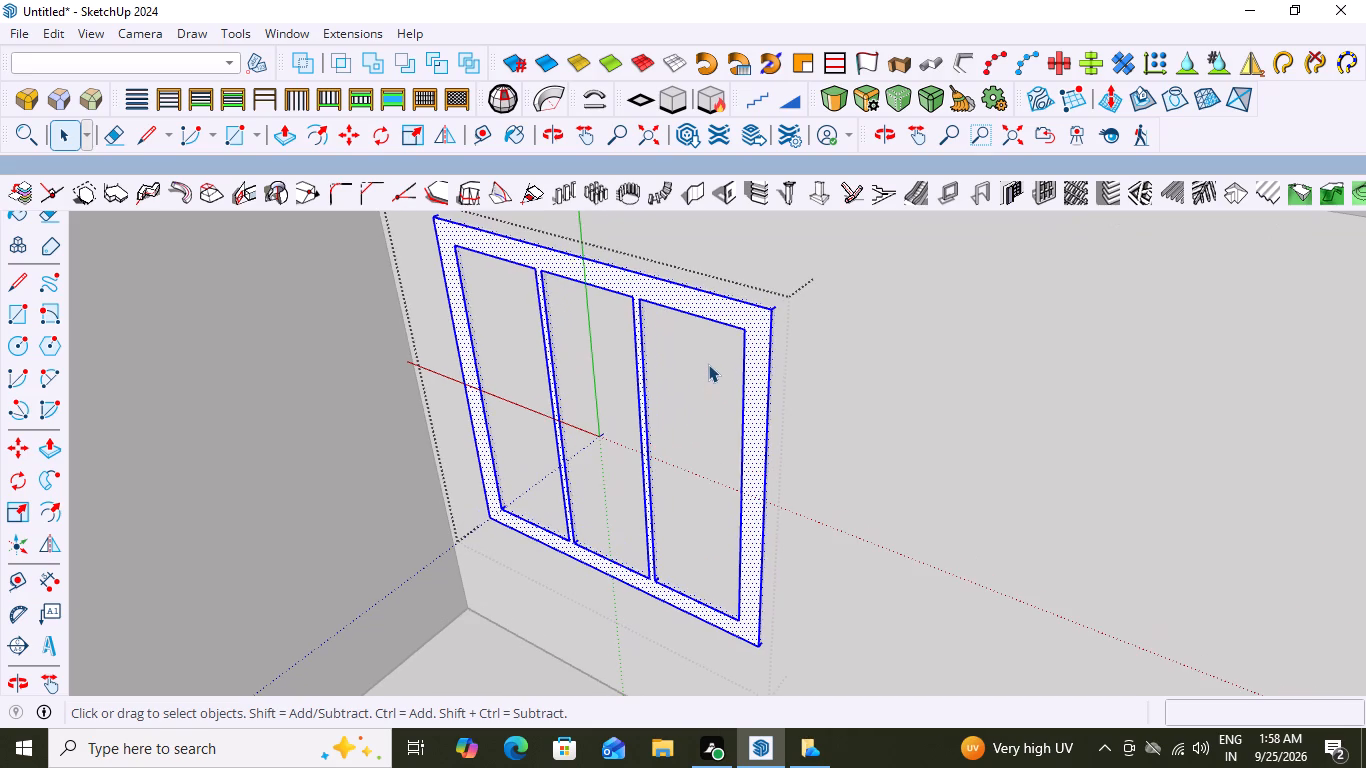
{"action": "left_click", "coordinate": [709, 364]}
{"action": "triple_click", "coordinate": [710, 364]}
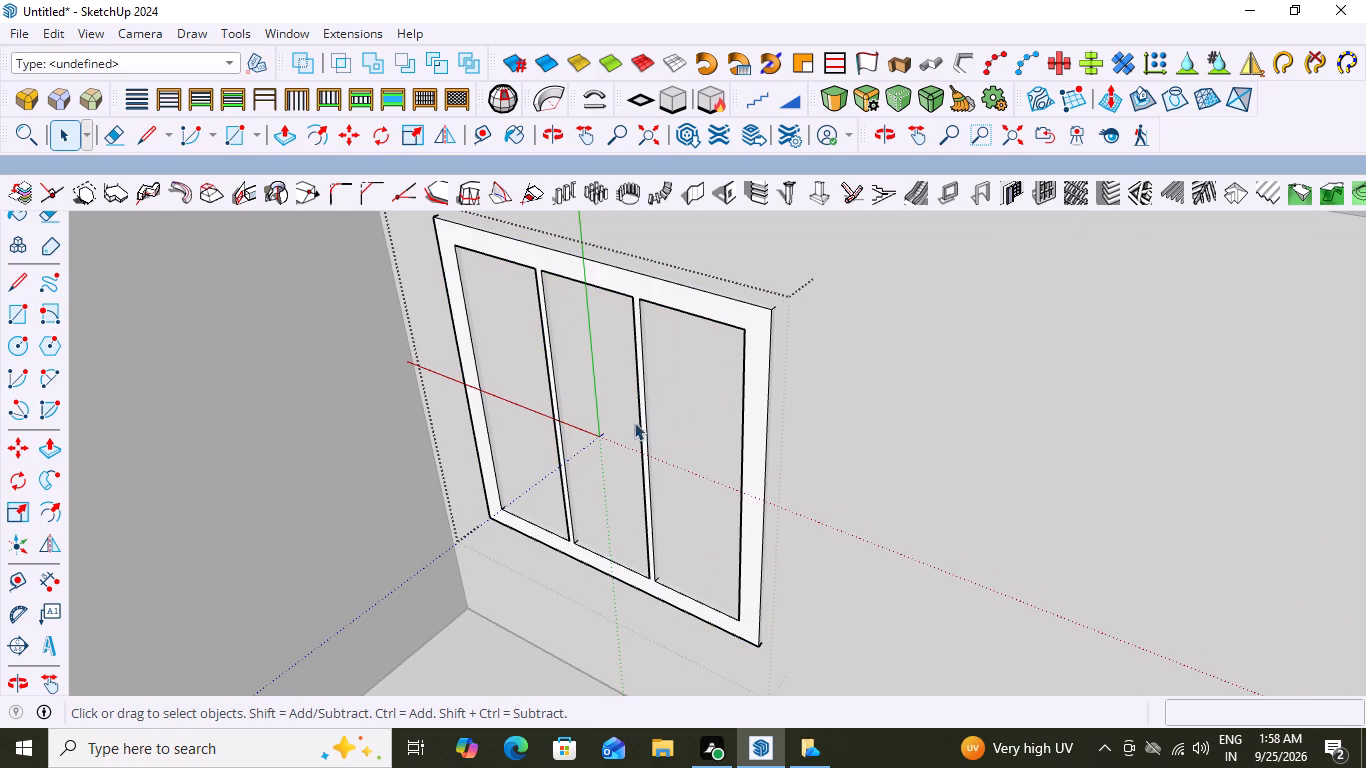
Open the nested glass pane group from outside the recessed wall and select its first pane.
{"action": "scroll", "coordinate": [632, 422], "scroll_direction": "down", "scroll_amount": 17}
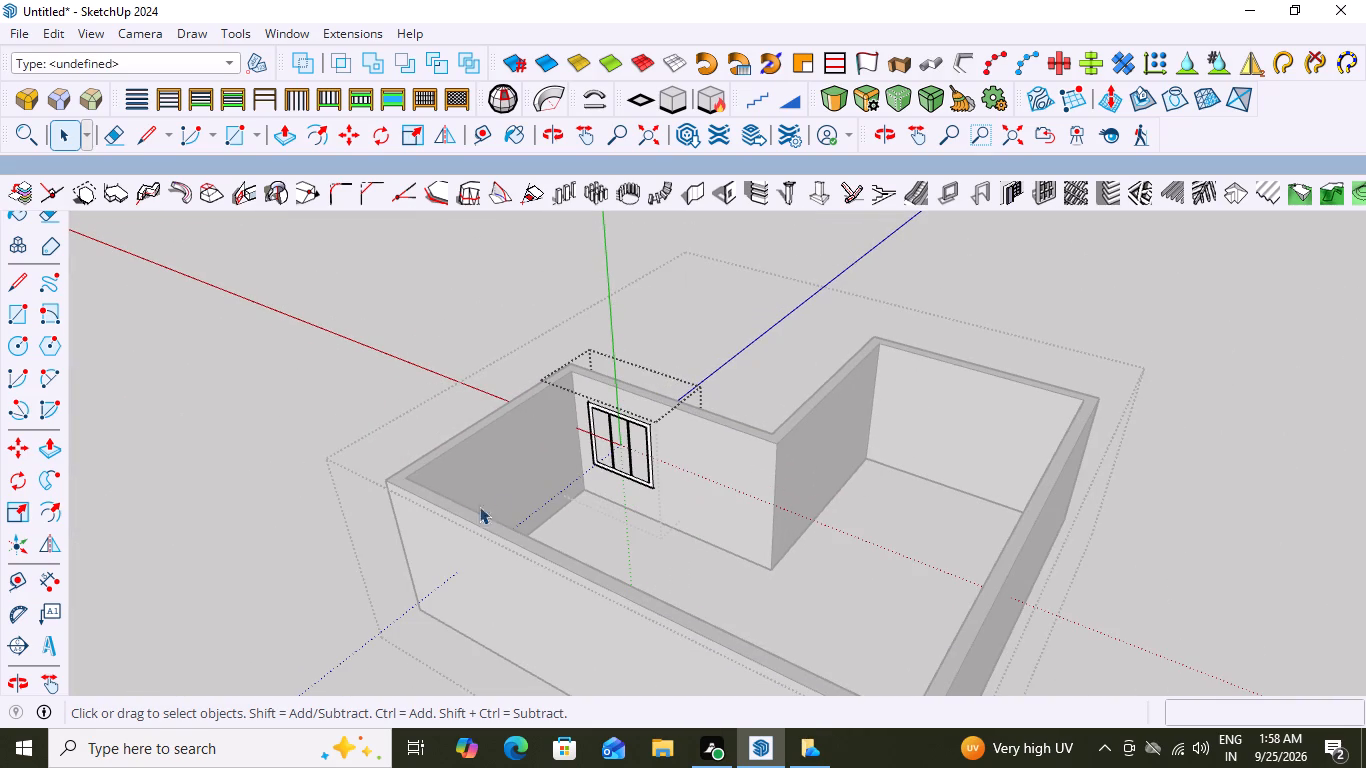
{"action": "scroll", "coordinate": [666, 454], "scroll_direction": "down", "scroll_amount": 4}
{"action": "middle_click_drag", "start_coordinate": [751, 467], "coordinate": [424, 502]}
{"action": "middle_click_drag", "start_coordinate": [814, 432], "coordinate": [503, 469]}
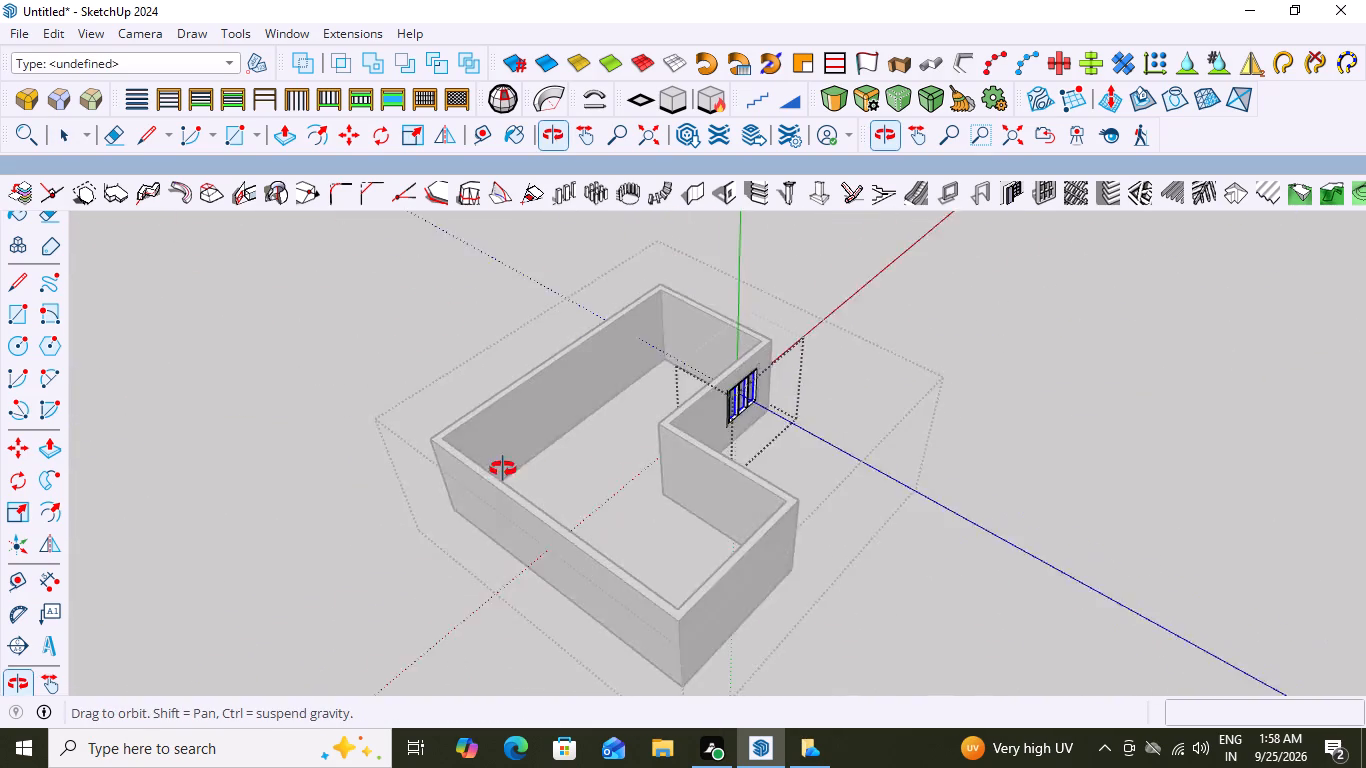
{"action": "middle_click_drag", "start_coordinate": [503, 469], "coordinate": [400, 453]}
{"action": "scroll", "coordinate": [813, 428], "scroll_direction": "up", "scroll_amount": 11}
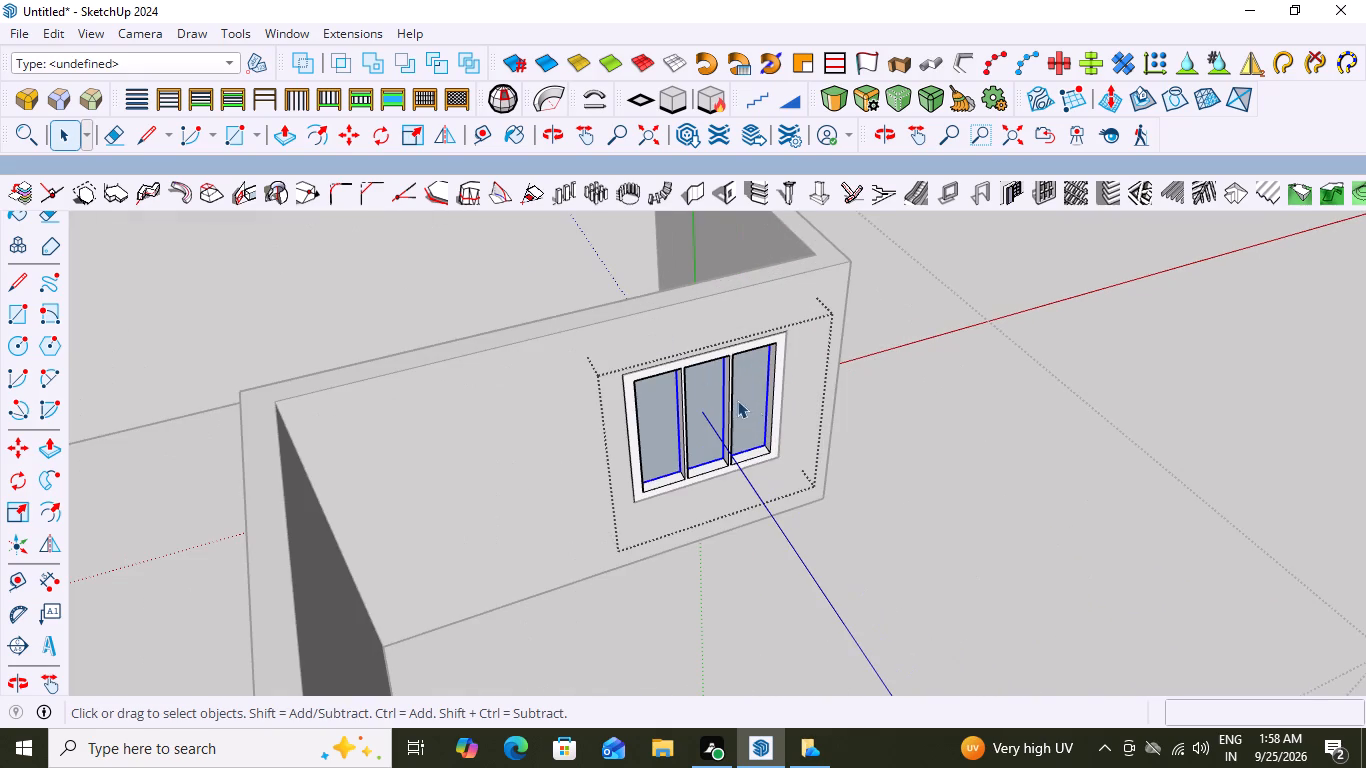
{"action": "scroll", "coordinate": [760, 412], "scroll_direction": "down", "scroll_amount": 5}
{"action": "scroll", "coordinate": [839, 376], "scroll_direction": "down", "scroll_amount": 4}
{"action": "middle_click_drag", "start_coordinate": [855, 370], "coordinate": [755, 322]}
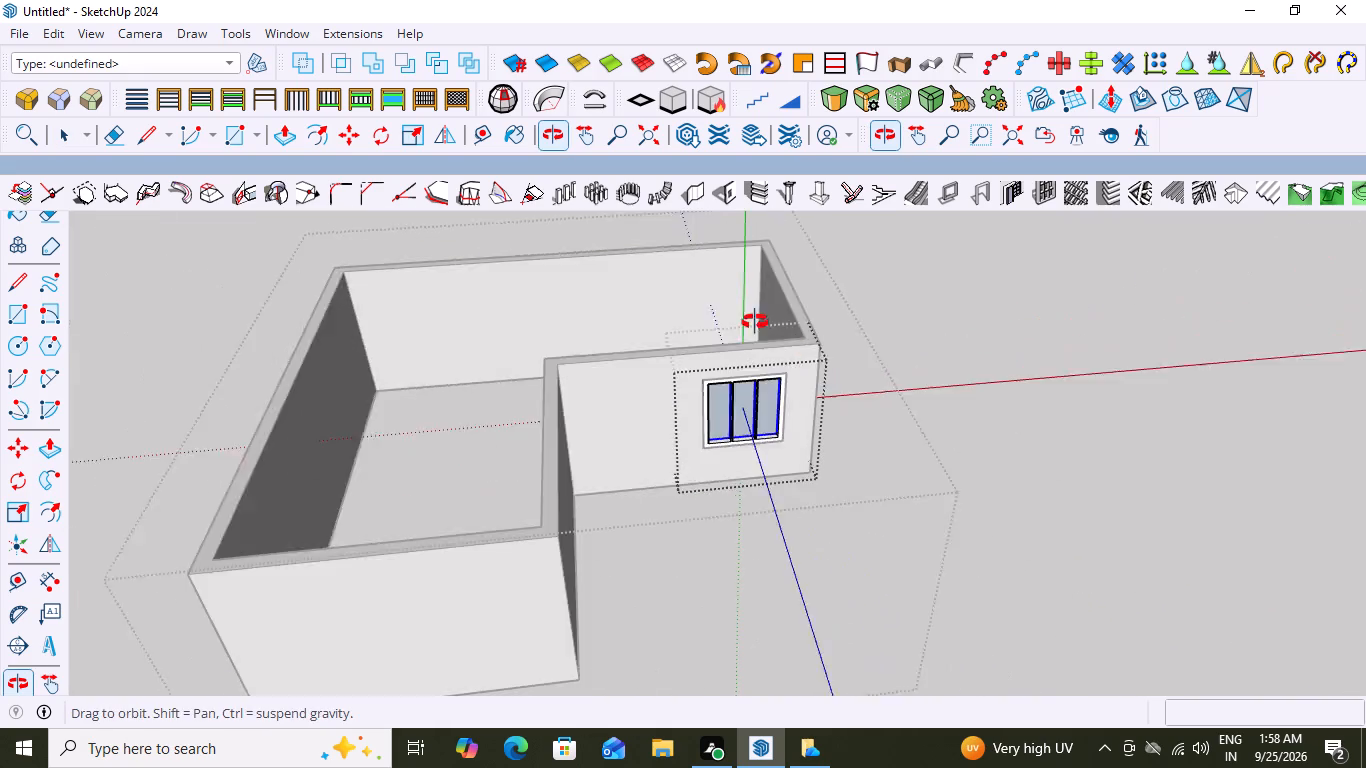
{"action": "middle_click_drag", "start_coordinate": [755, 322], "coordinate": [789, 232]}
{"action": "scroll", "coordinate": [719, 384], "scroll_direction": "up", "scroll_amount": 10}
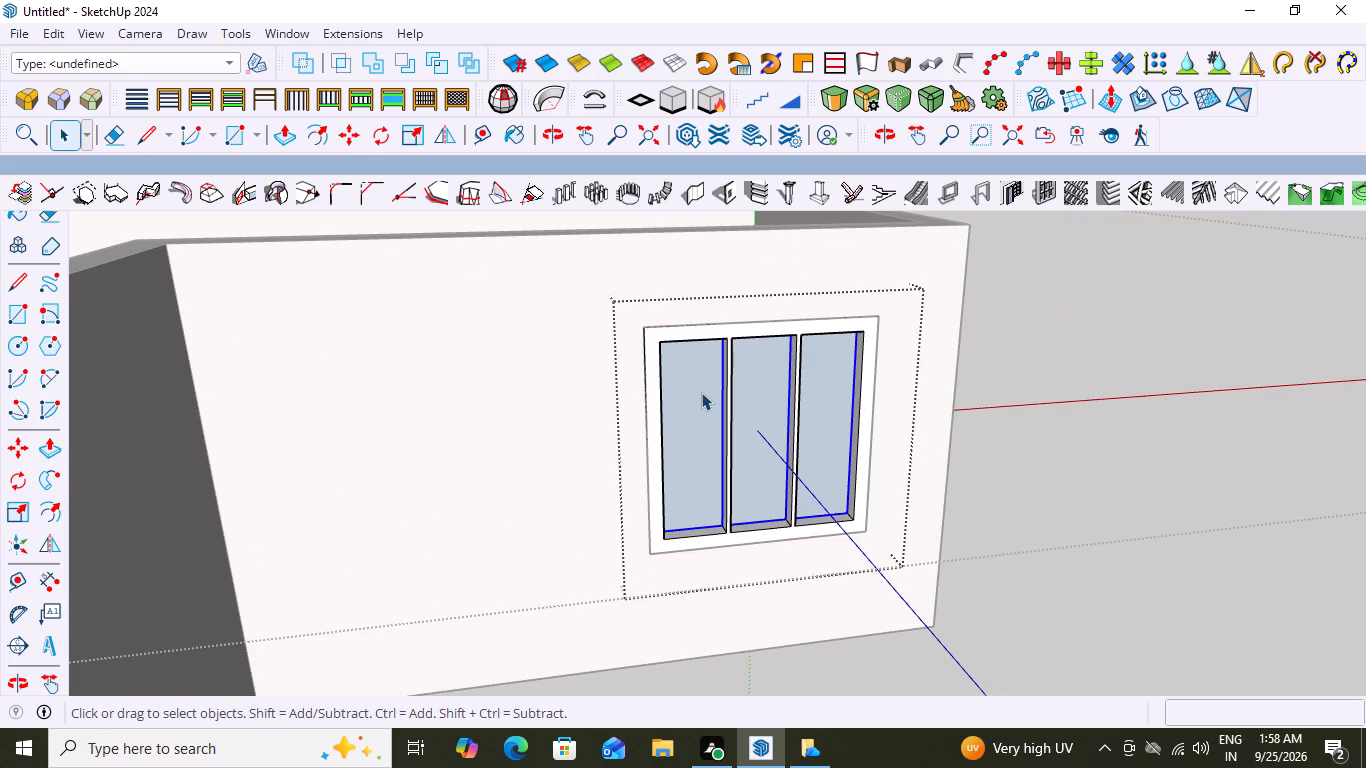
{"action": "triple_click", "coordinate": [701, 392]}
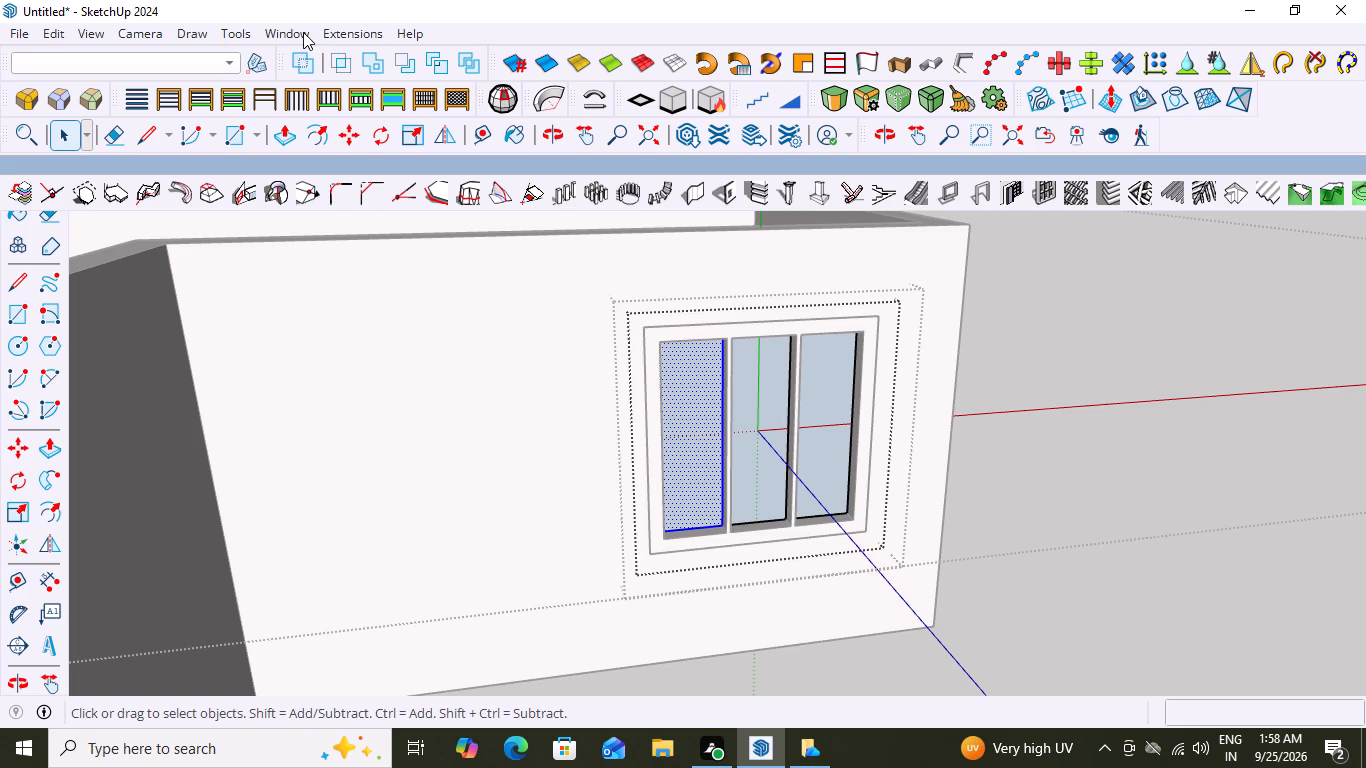
Show the Materials tray and bring up the Glass and Mirrors collection.
{"action": "left_click", "coordinate": [348, 32]}
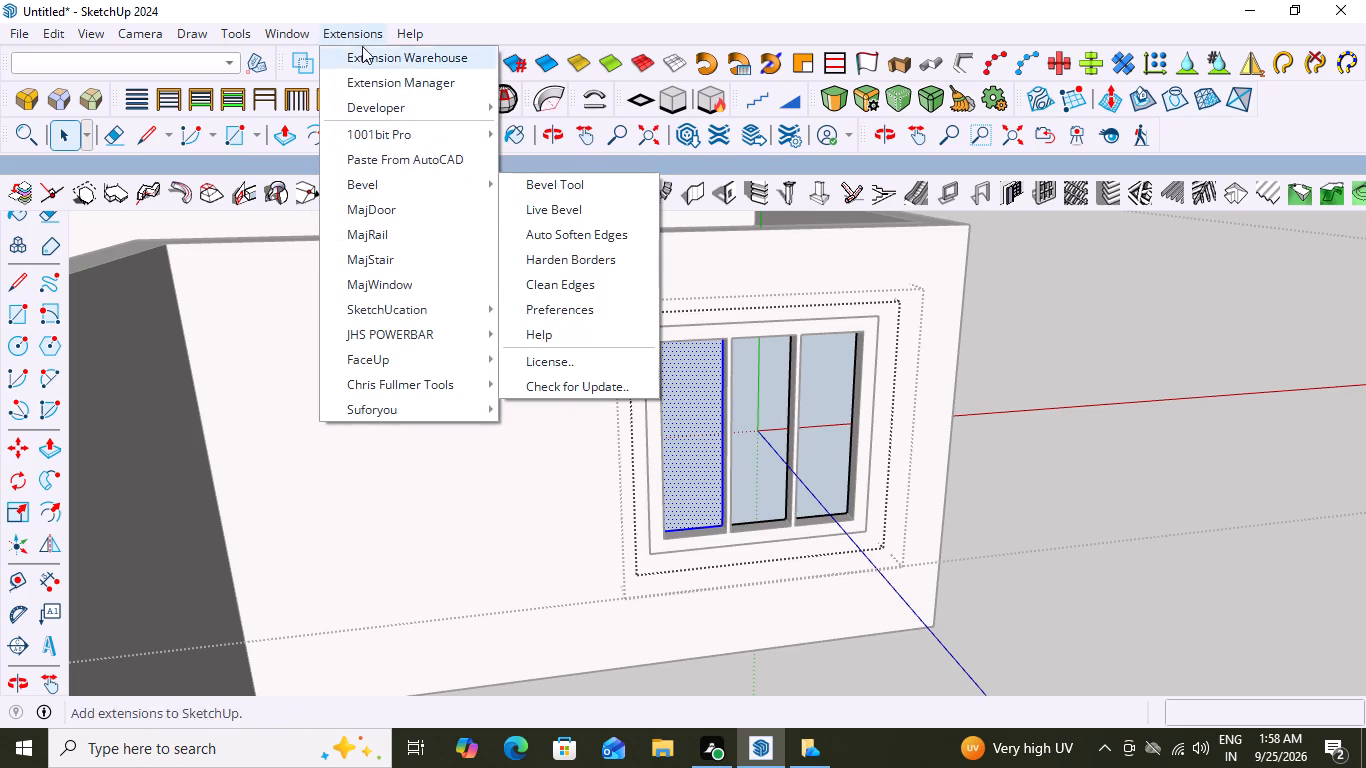
{"action": "left_click", "coordinate": [287, 29]}
{"action": "left_click", "coordinate": [287, 29]}
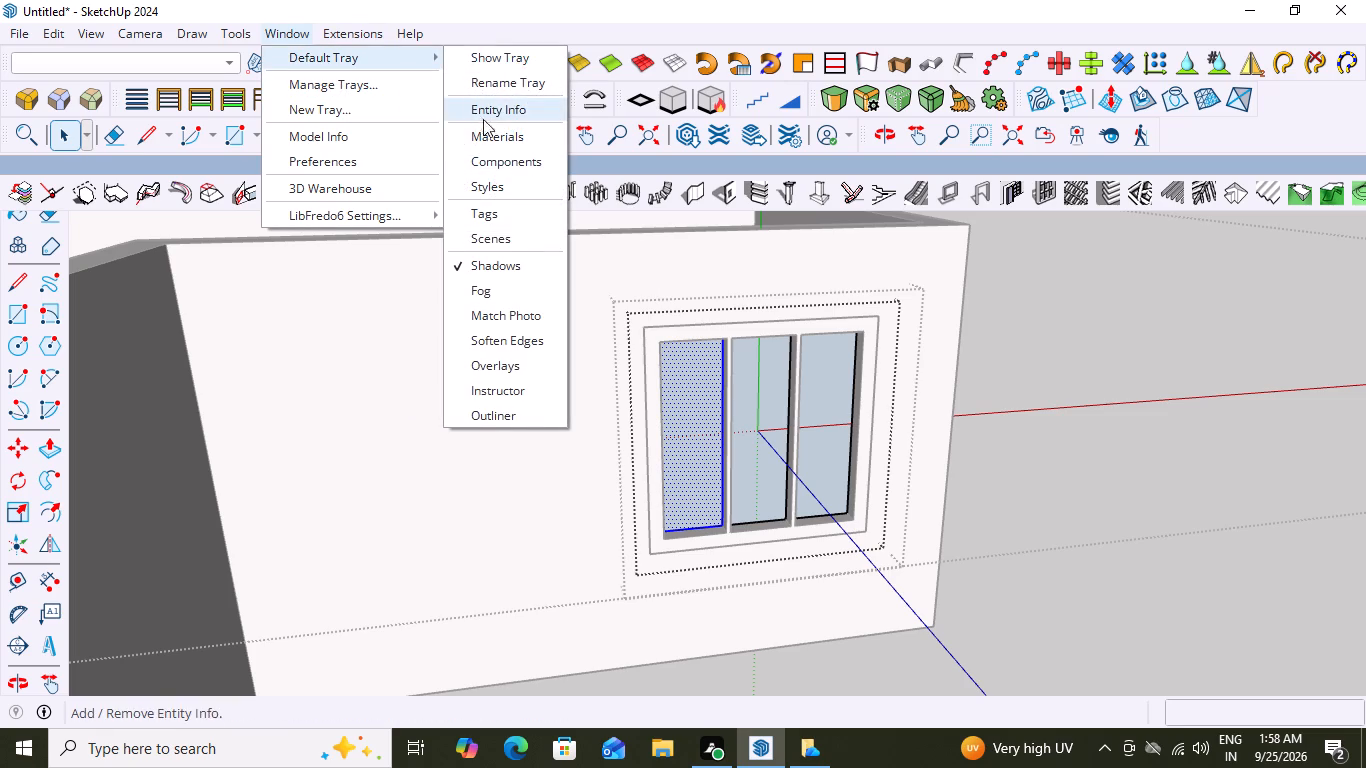
{"action": "left_click", "coordinate": [493, 132]}
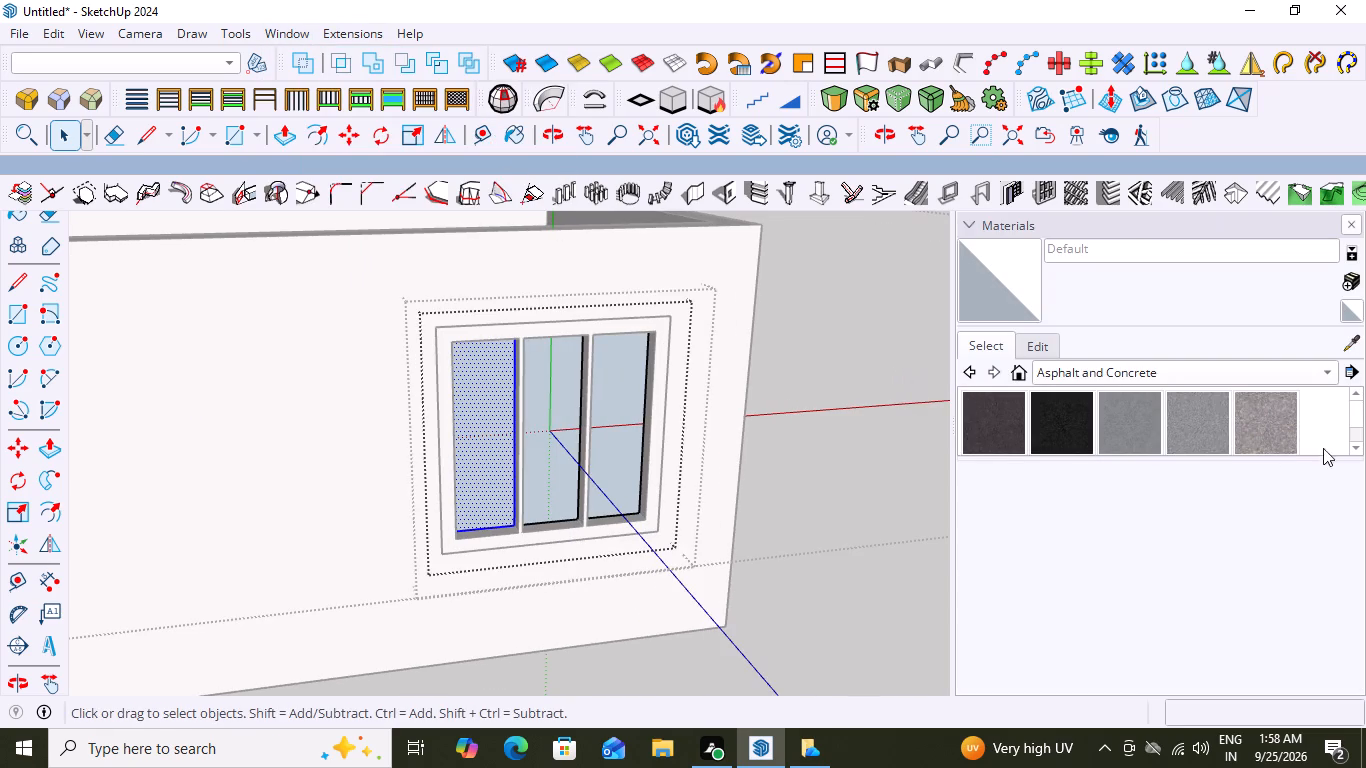
{"action": "scroll", "coordinate": [1335, 420], "scroll_direction": "up", "scroll_amount": 1}
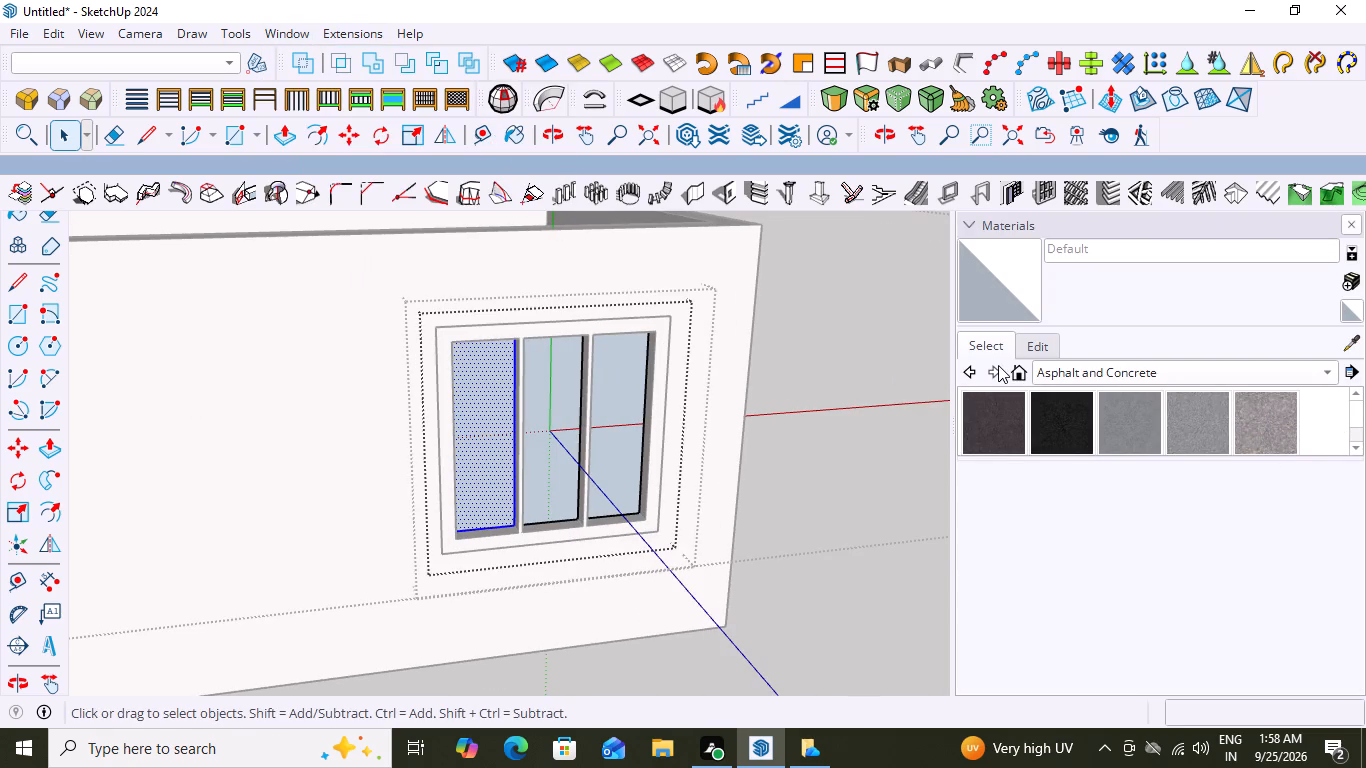
{"action": "left_click", "coordinate": [995, 369]}
{"action": "left_click", "coordinate": [970, 370]}
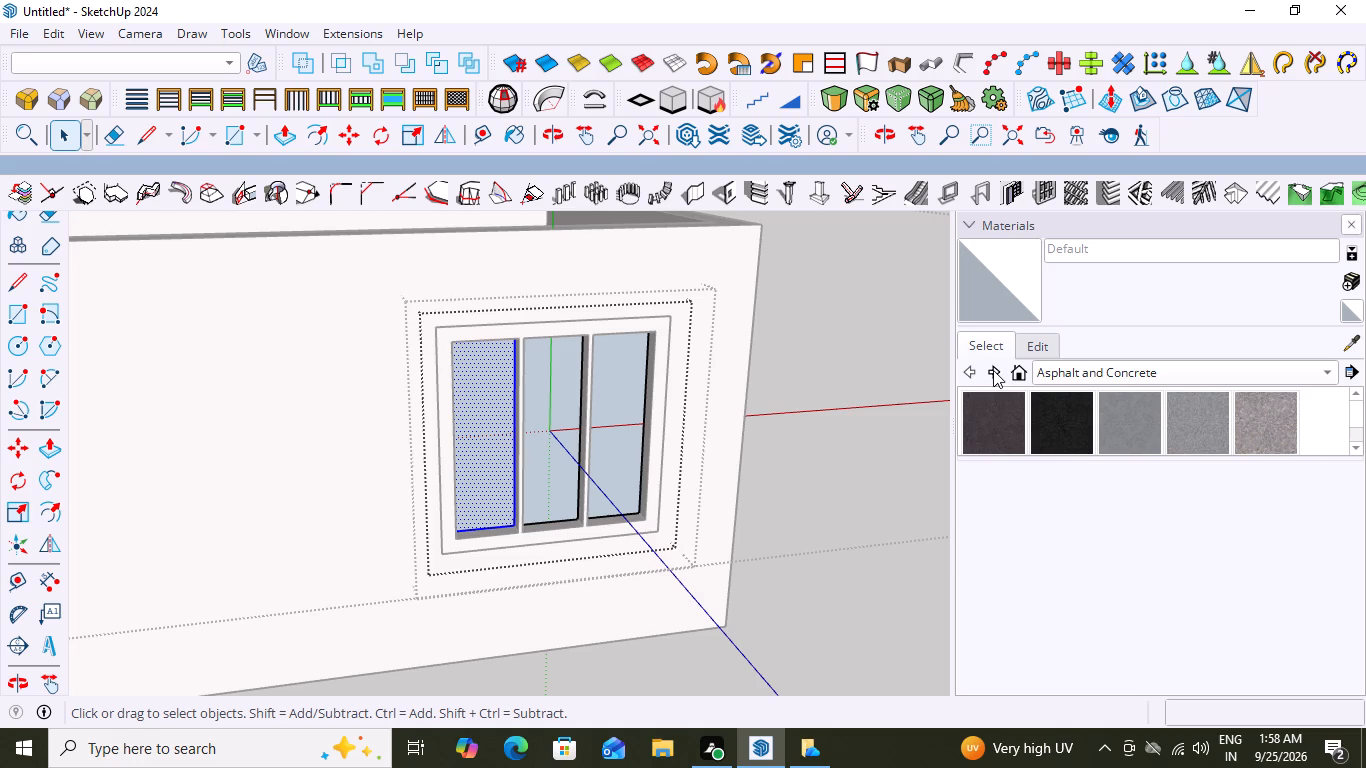
{"action": "left_click", "coordinate": [993, 370]}
{"action": "double_click", "coordinate": [993, 370]}
{"action": "left_click", "coordinate": [1325, 373]}
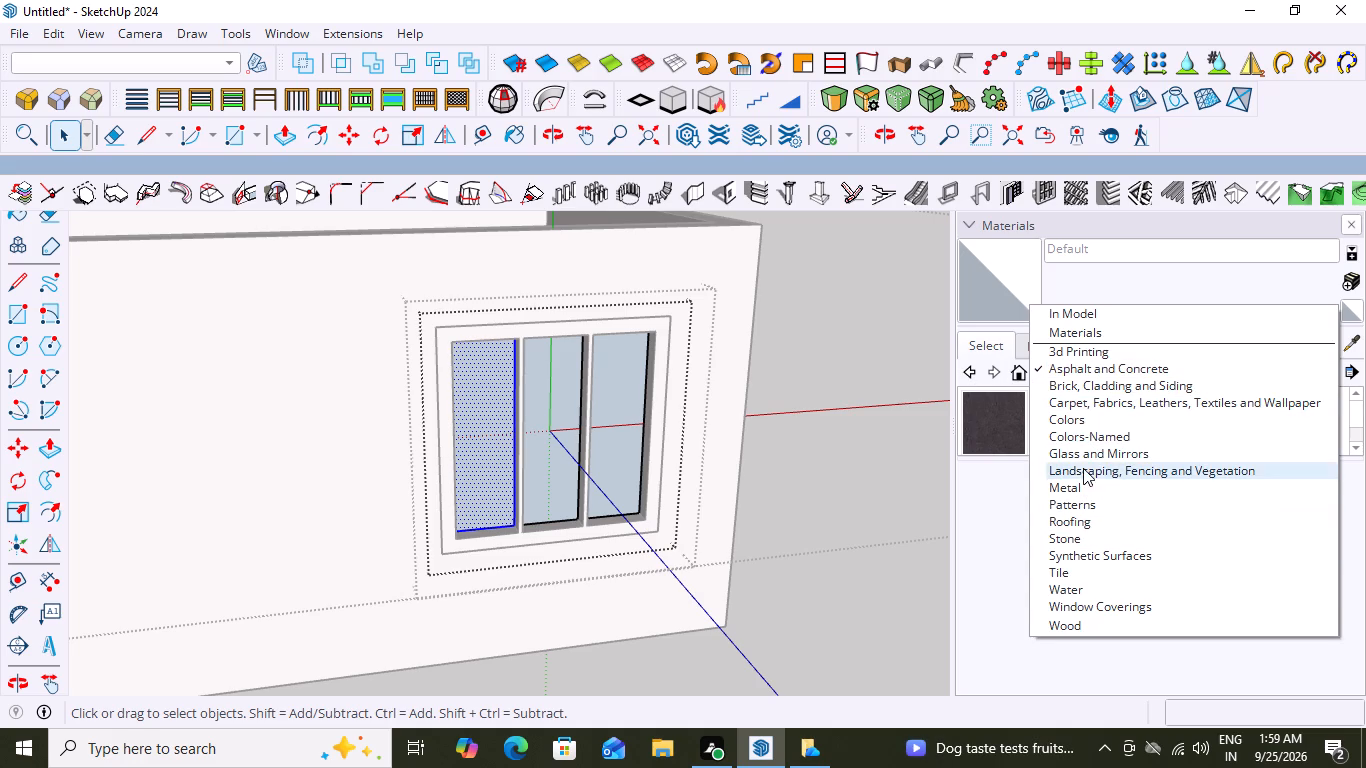
{"action": "left_click", "coordinate": [1086, 451]}
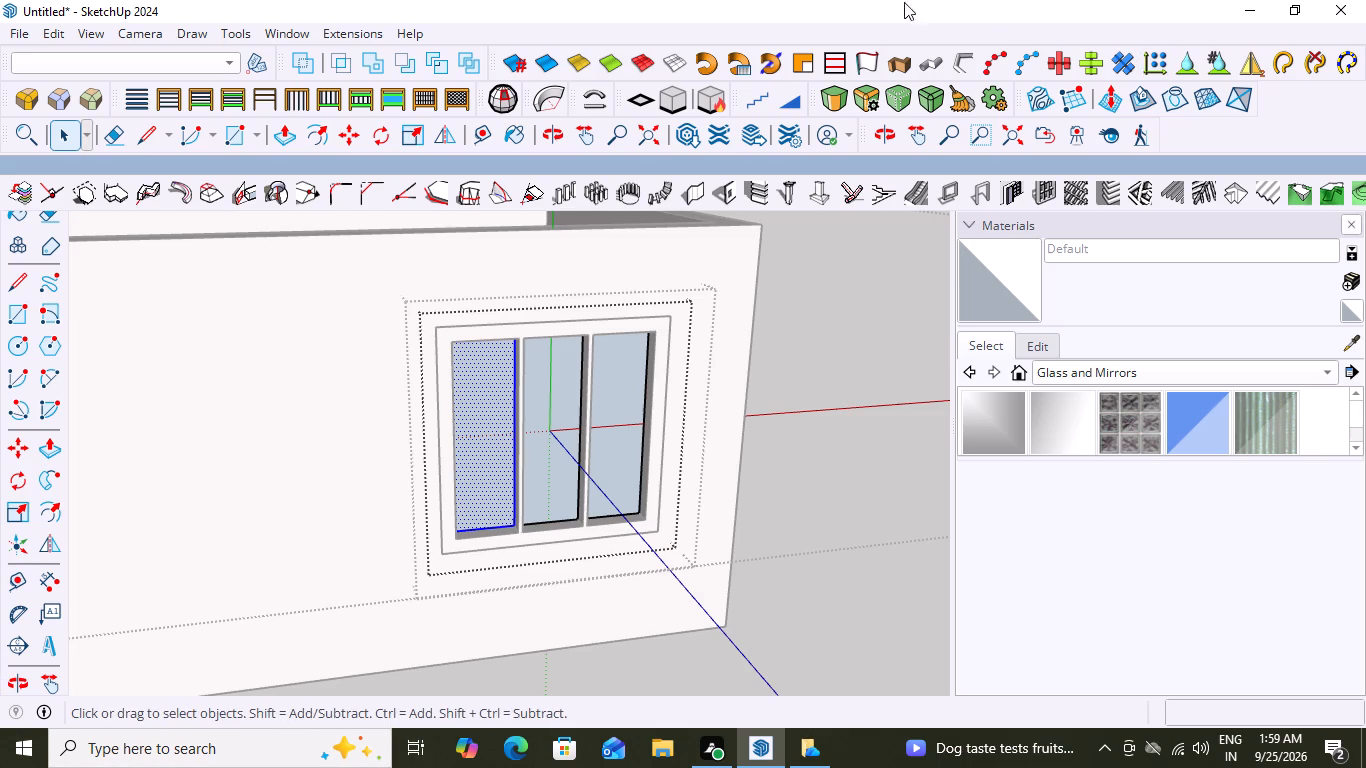
Paint all three window panes with Translucent Glass Blue.
{"action": "scroll", "coordinate": [1222, 408], "scroll_direction": "down", "scroll_amount": 5}
{"action": "scroll", "coordinate": [1114, 433], "scroll_direction": "up", "scroll_amount": 2}
{"action": "scroll", "coordinate": [1219, 404], "scroll_direction": "down", "scroll_amount": 2}
{"action": "scroll", "coordinate": [1178, 420], "scroll_direction": "up", "scroll_amount": 2}
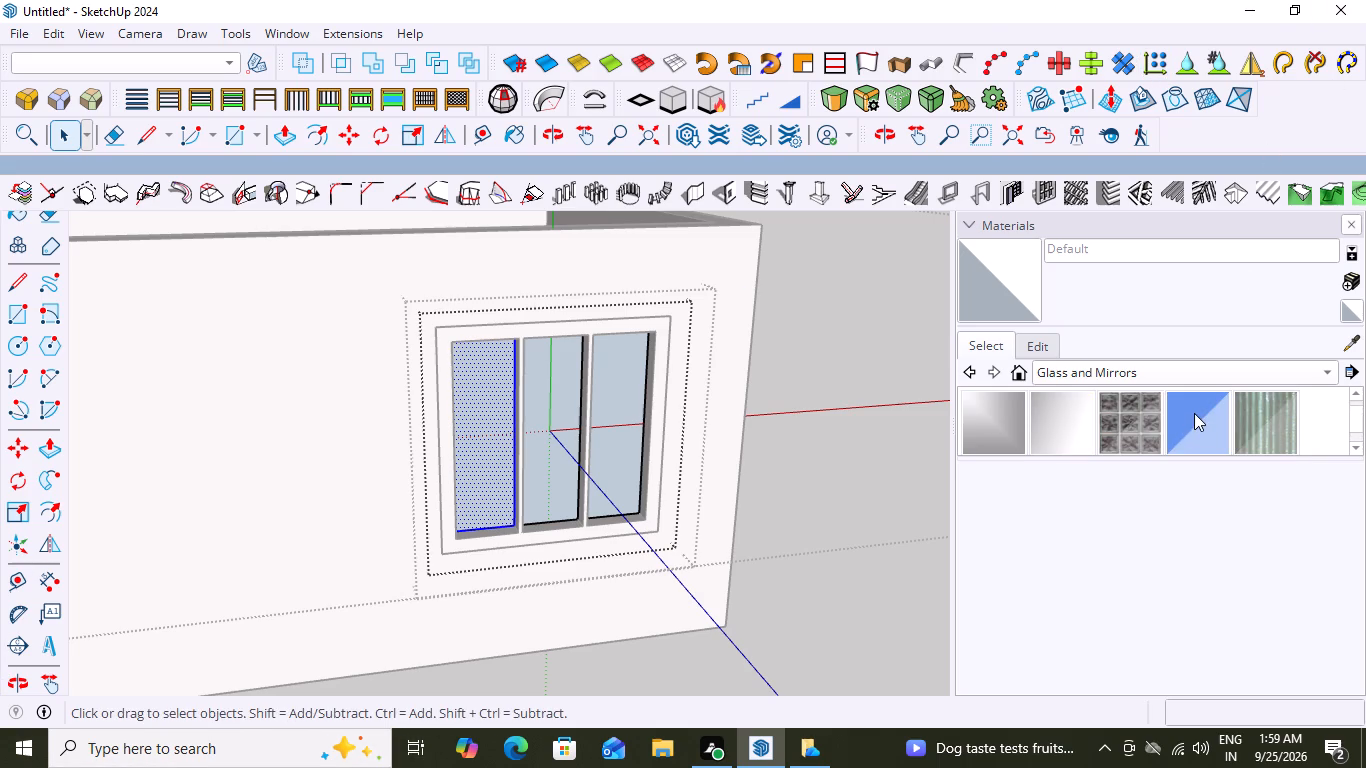
{"action": "left_click", "coordinate": [1194, 413]}
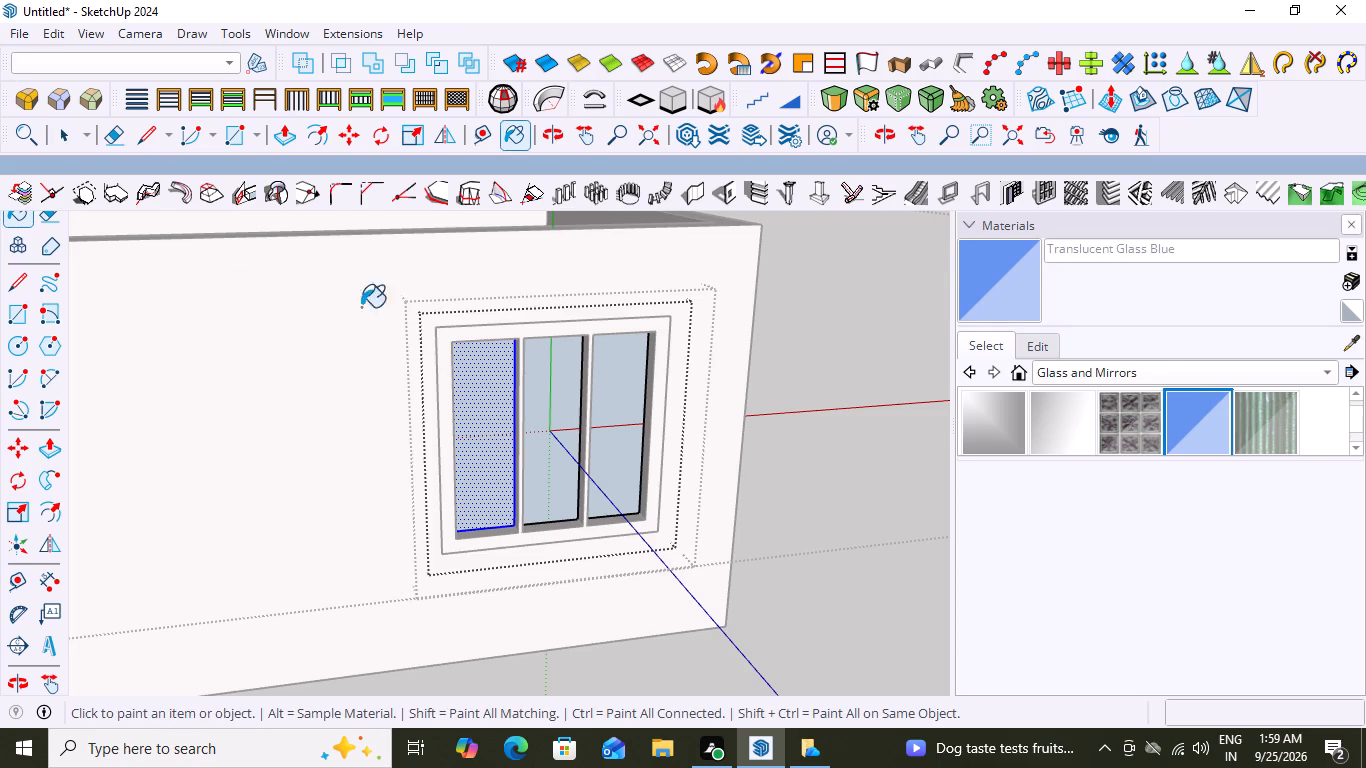
{"action": "left_click", "coordinate": [484, 394]}
{"action": "left_click", "coordinate": [561, 406]}
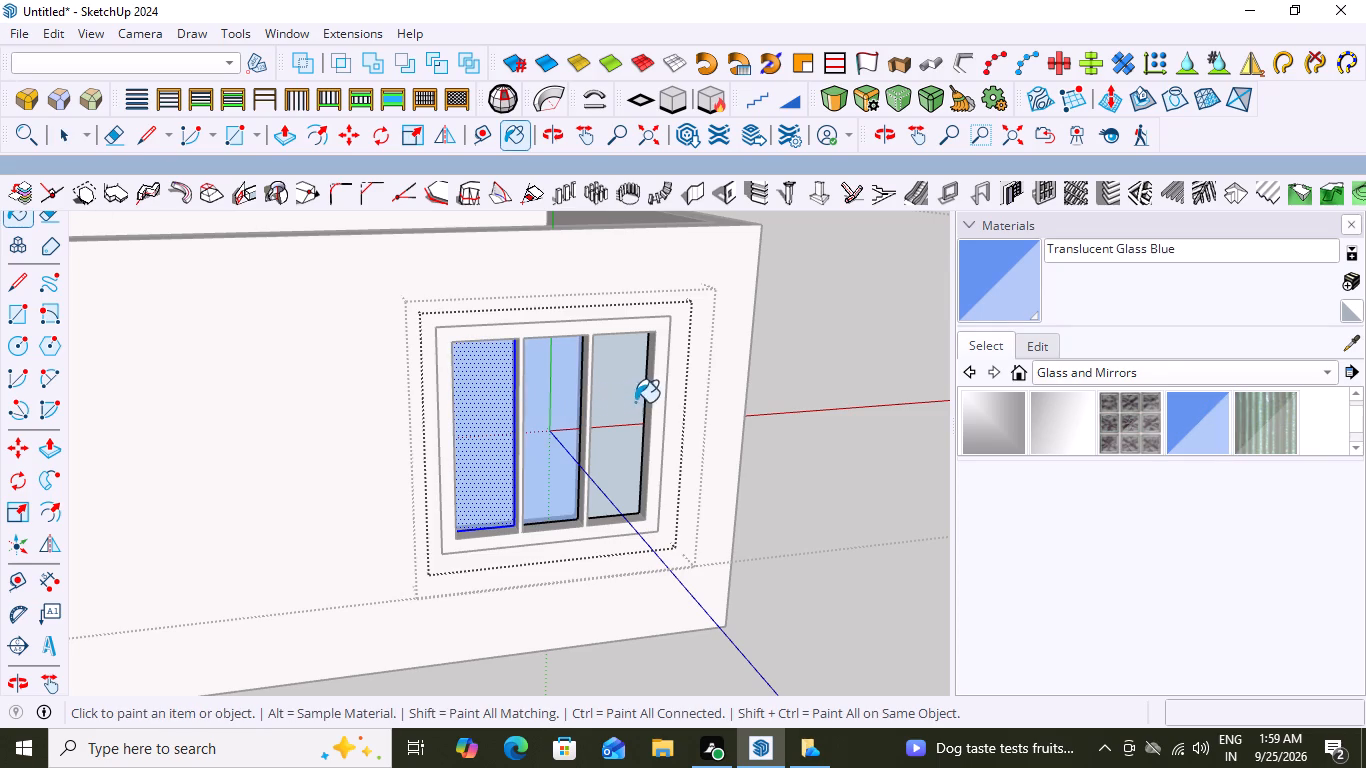
{"action": "left_click", "coordinate": [635, 402]}
Examine the painted panes from inside and outside the room, and close the glass pane group.
{"action": "scroll", "coordinate": [605, 400], "scroll_direction": "down", "scroll_amount": 8}
{"action": "middle_click_drag", "start_coordinate": [765, 411], "coordinate": [608, 321]}
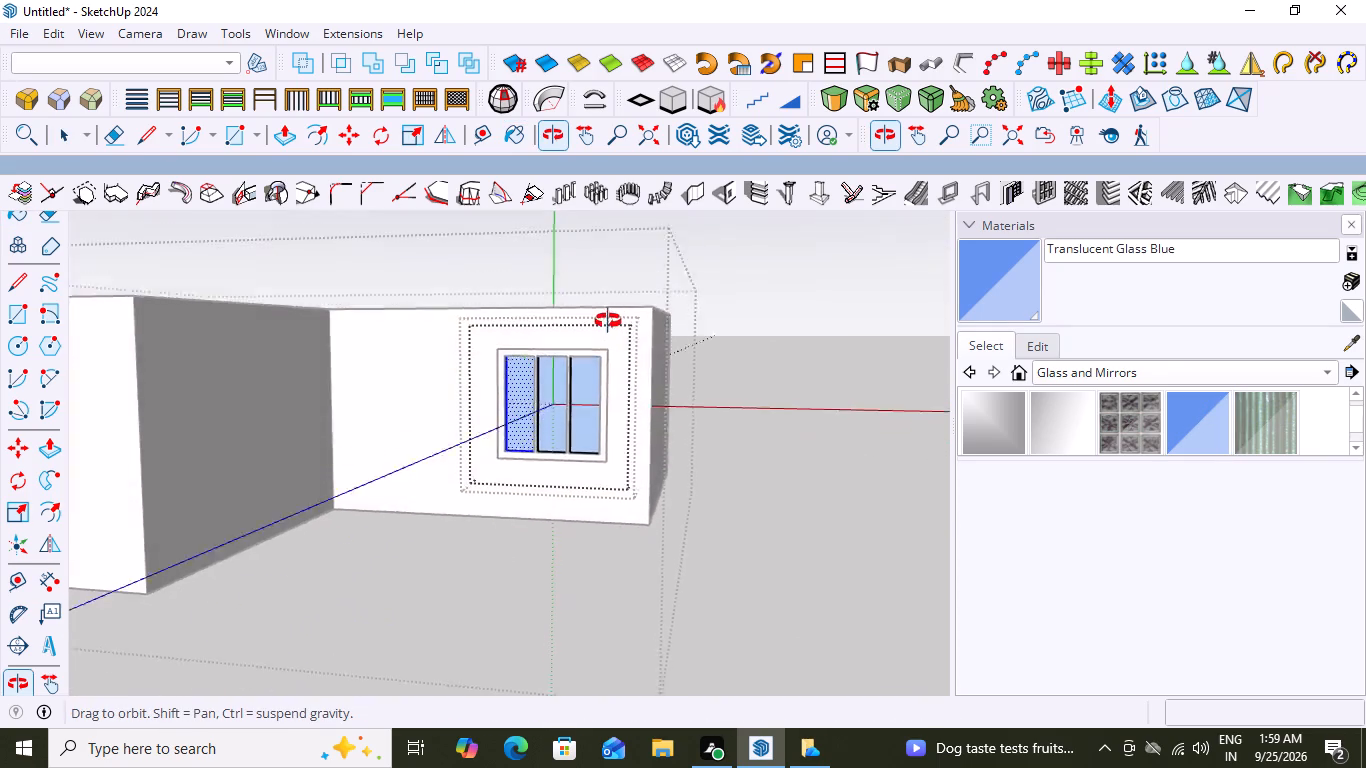
{"action": "middle_click_drag", "start_coordinate": [608, 321], "coordinate": [836, 525]}
{"action": "middle_click_drag", "start_coordinate": [598, 374], "coordinate": [1036, 439]}
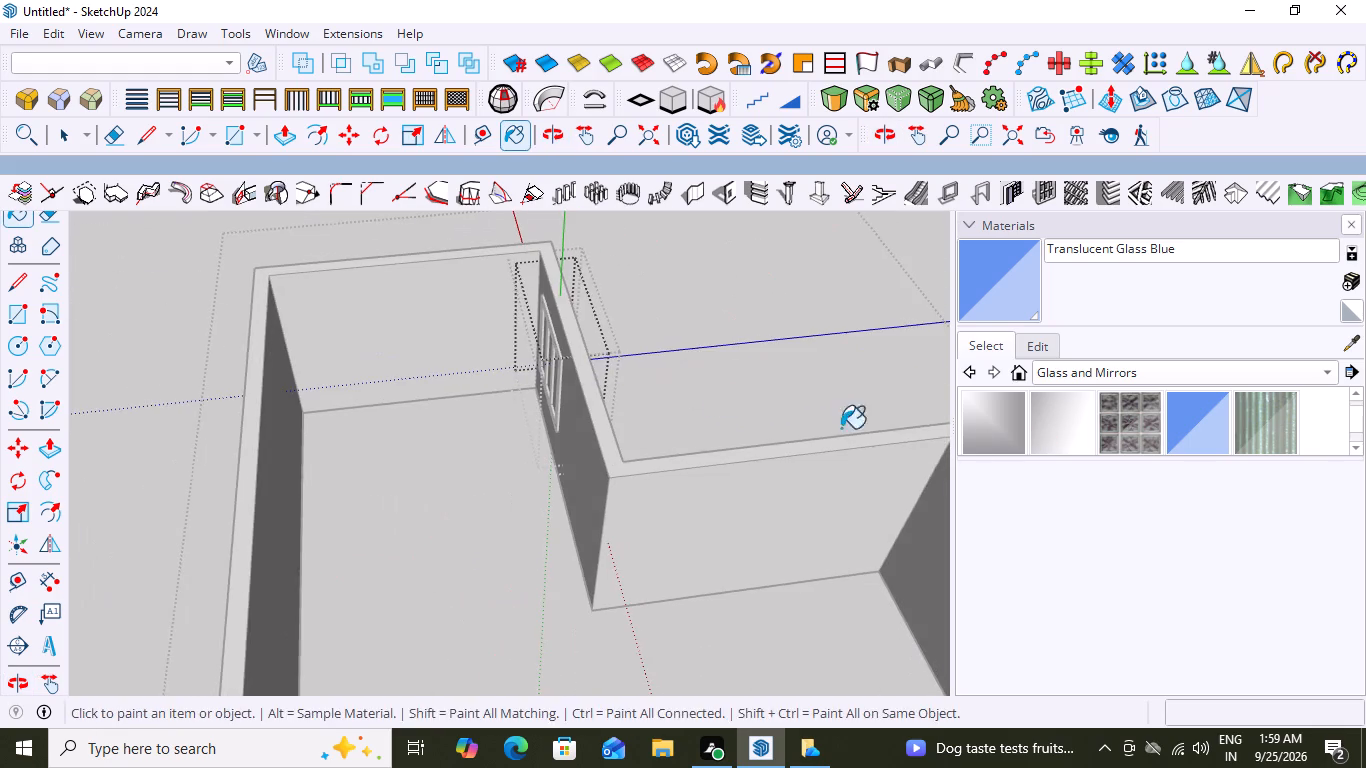
{"action": "middle_click_drag", "start_coordinate": [592, 378], "coordinate": [863, 266]}
{"action": "scroll", "coordinate": [554, 333], "scroll_direction": "up", "scroll_amount": 11}
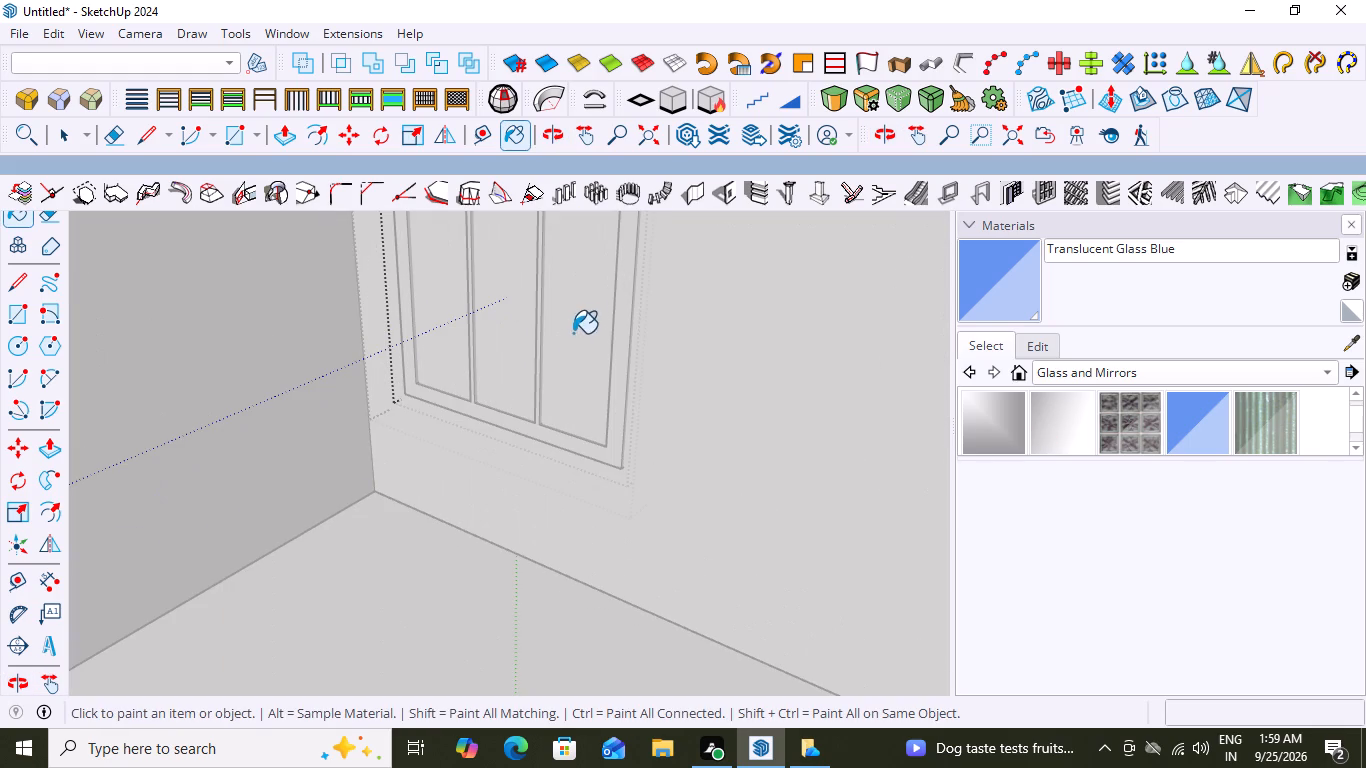
{"action": "left_click", "coordinate": [580, 324]}
{"action": "scroll", "coordinate": [426, 335], "scroll_direction": "down", "scroll_amount": 17}
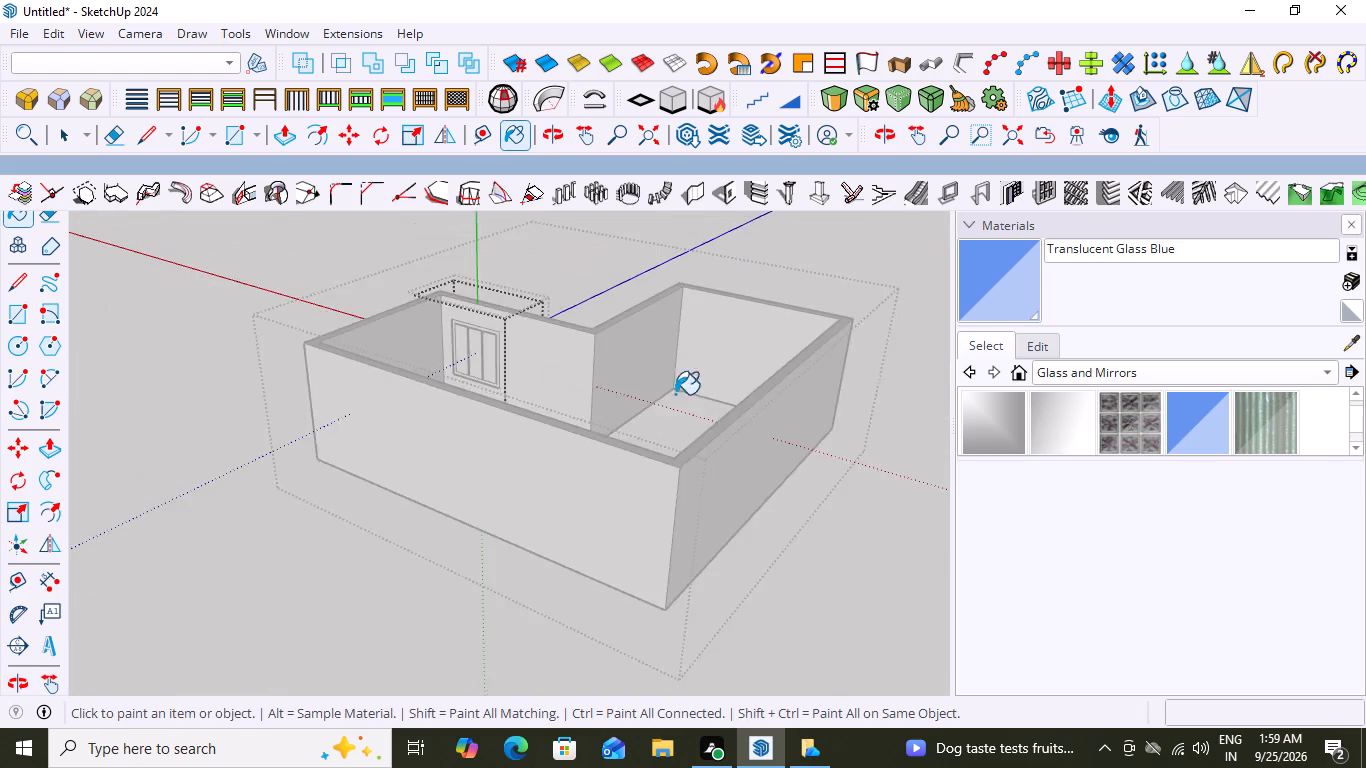
{"action": "middle_click_drag", "start_coordinate": [710, 387], "coordinate": [222, 372]}
{"action": "middle_click_drag", "start_coordinate": [921, 331], "coordinate": [551, 333]}
{"action": "scroll", "coordinate": [745, 467], "scroll_direction": "up", "scroll_amount": 6}
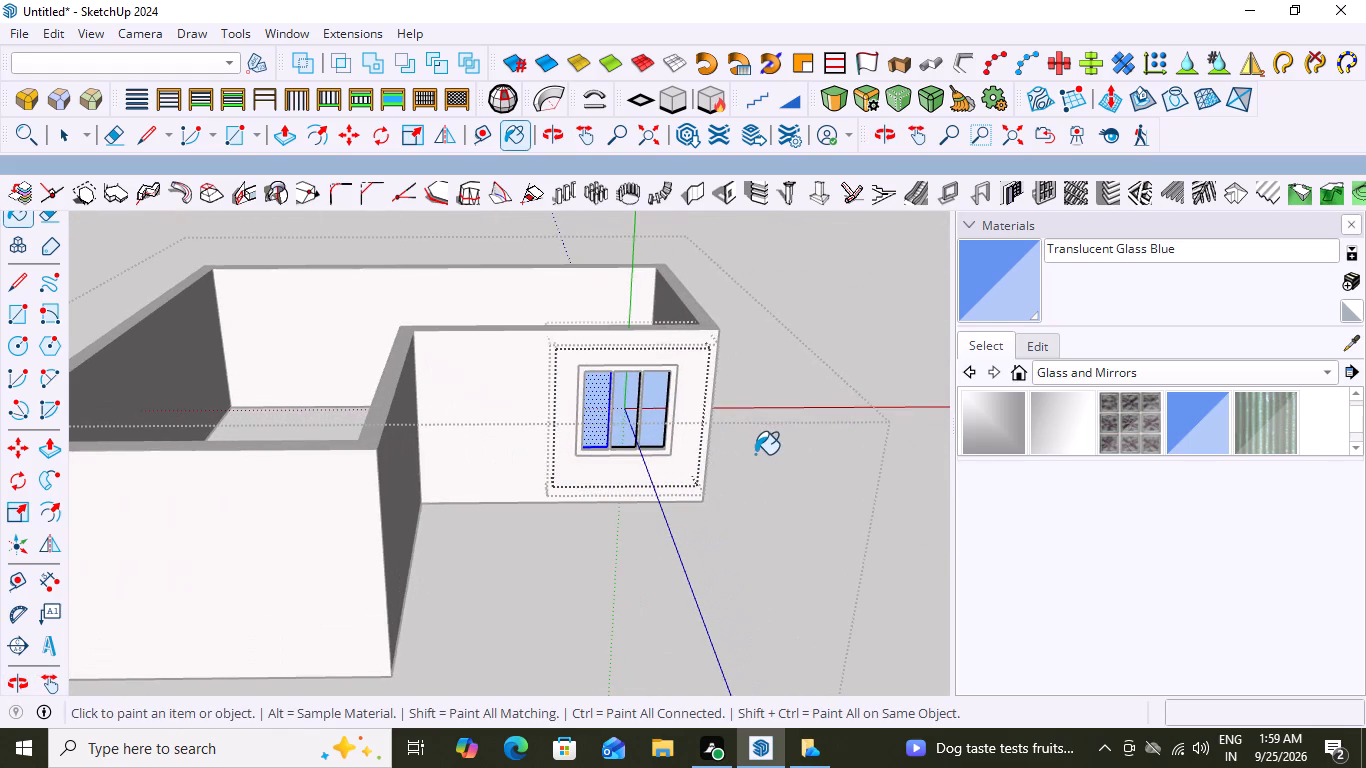
{"action": "key", "text": "space"}
{"action": "left_click", "coordinate": [784, 358]}
Paint the outer face of the three-pane window frame with Wood Veneer 01 from the Wood collection.
{"action": "middle_click_drag", "start_coordinate": [877, 354], "coordinate": [812, 255]}
{"action": "scroll", "coordinate": [801, 315], "scroll_direction": "down", "scroll_amount": 3}
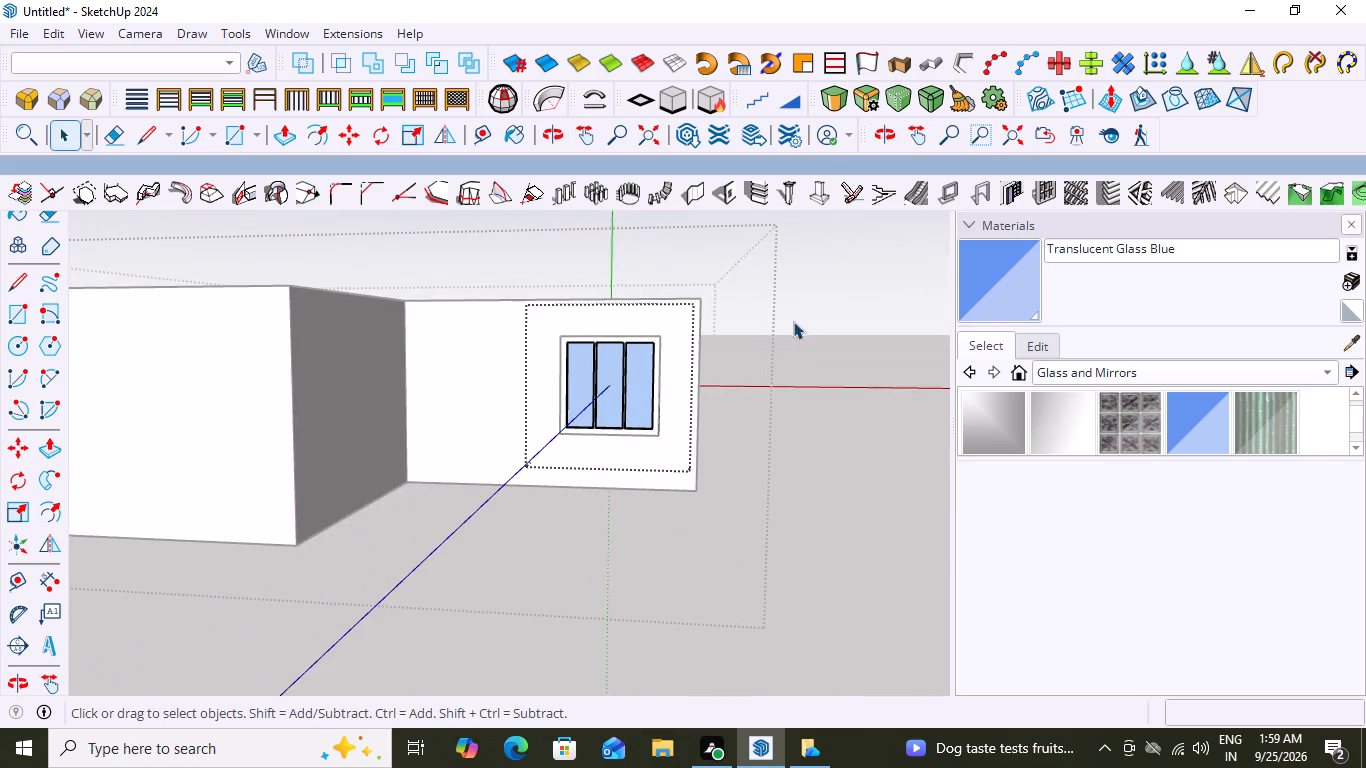
{"action": "scroll", "coordinate": [793, 321], "scroll_direction": "down", "scroll_amount": 1}
{"action": "middle_click_drag", "start_coordinate": [696, 374], "coordinate": [746, 383]}
{"action": "scroll", "coordinate": [642, 353], "scroll_direction": "up", "scroll_amount": 11}
{"action": "left_click", "coordinate": [683, 309]}
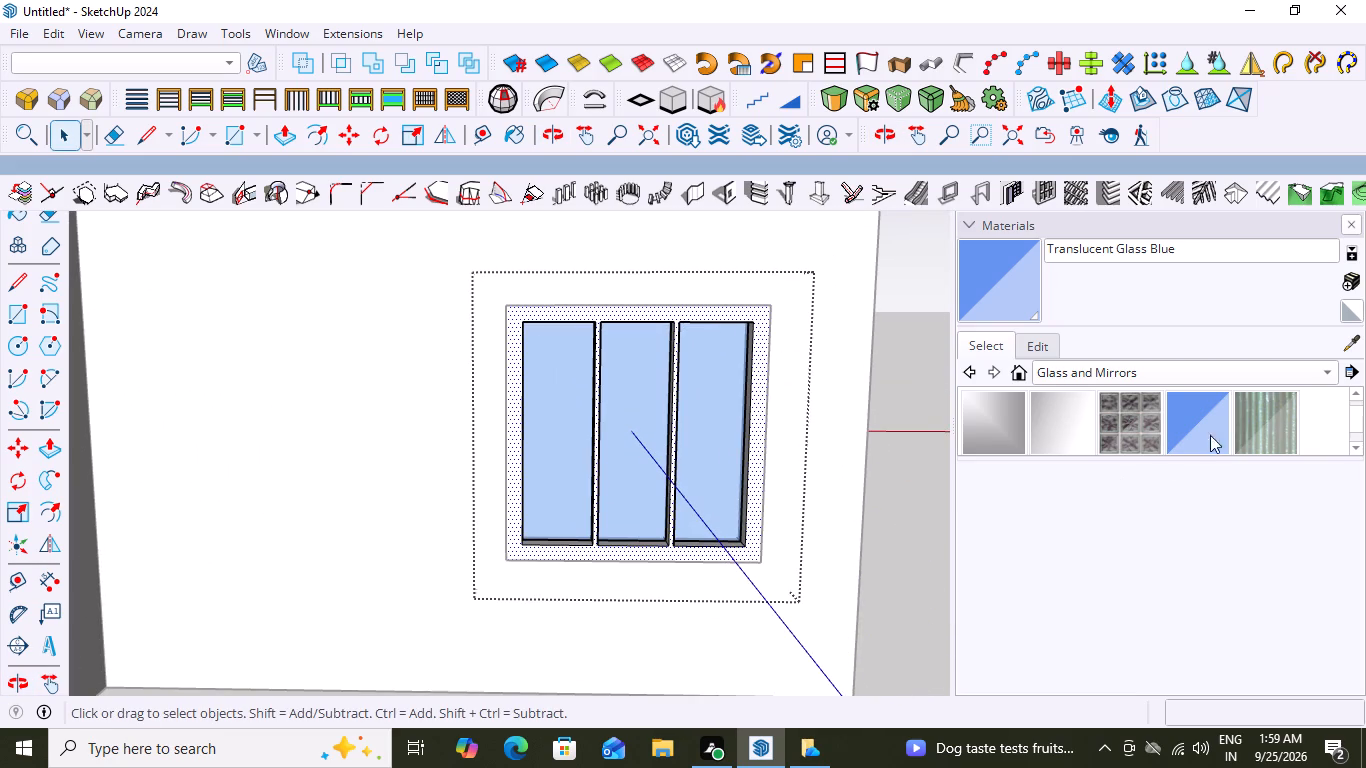
{"action": "left_click", "coordinate": [1325, 372]}
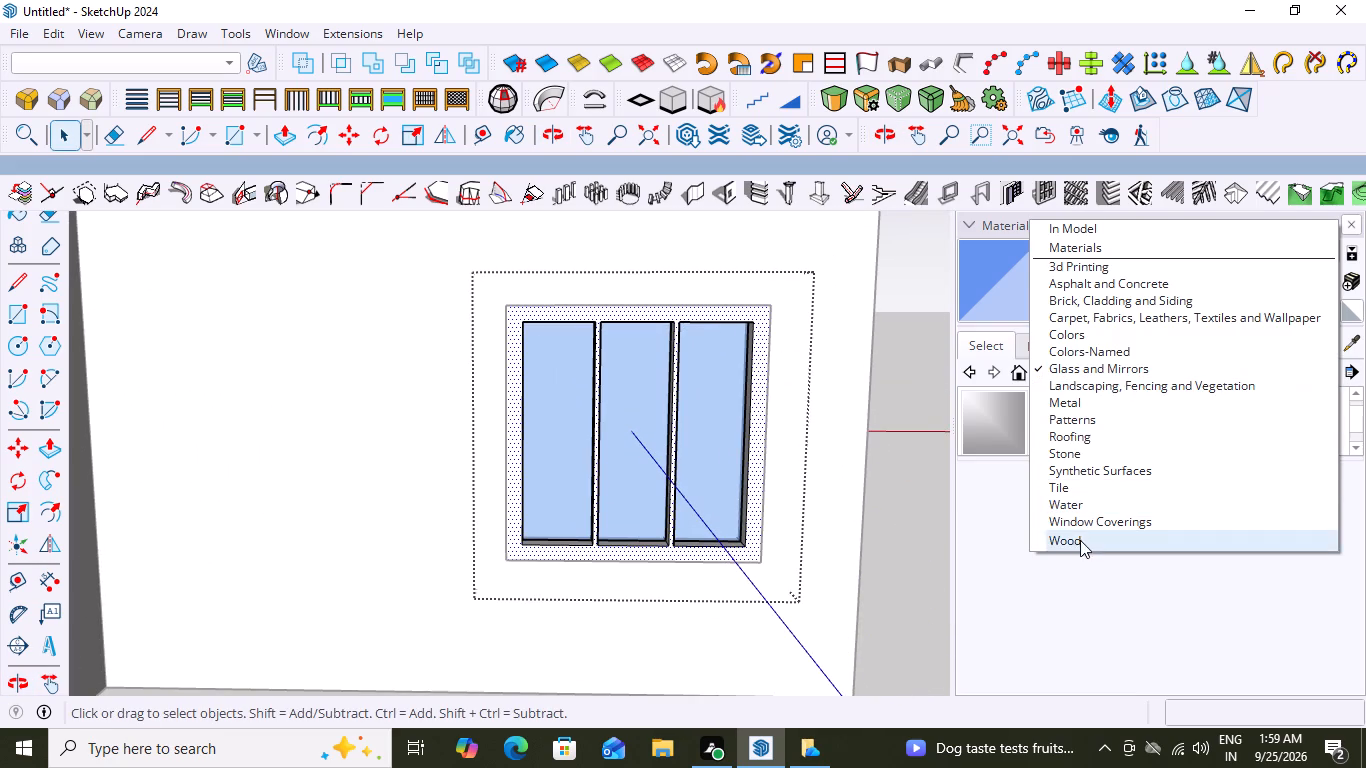
{"action": "left_click", "coordinate": [1079, 540]}
{"action": "scroll", "coordinate": [1213, 422], "scroll_direction": "down", "scroll_amount": 3}
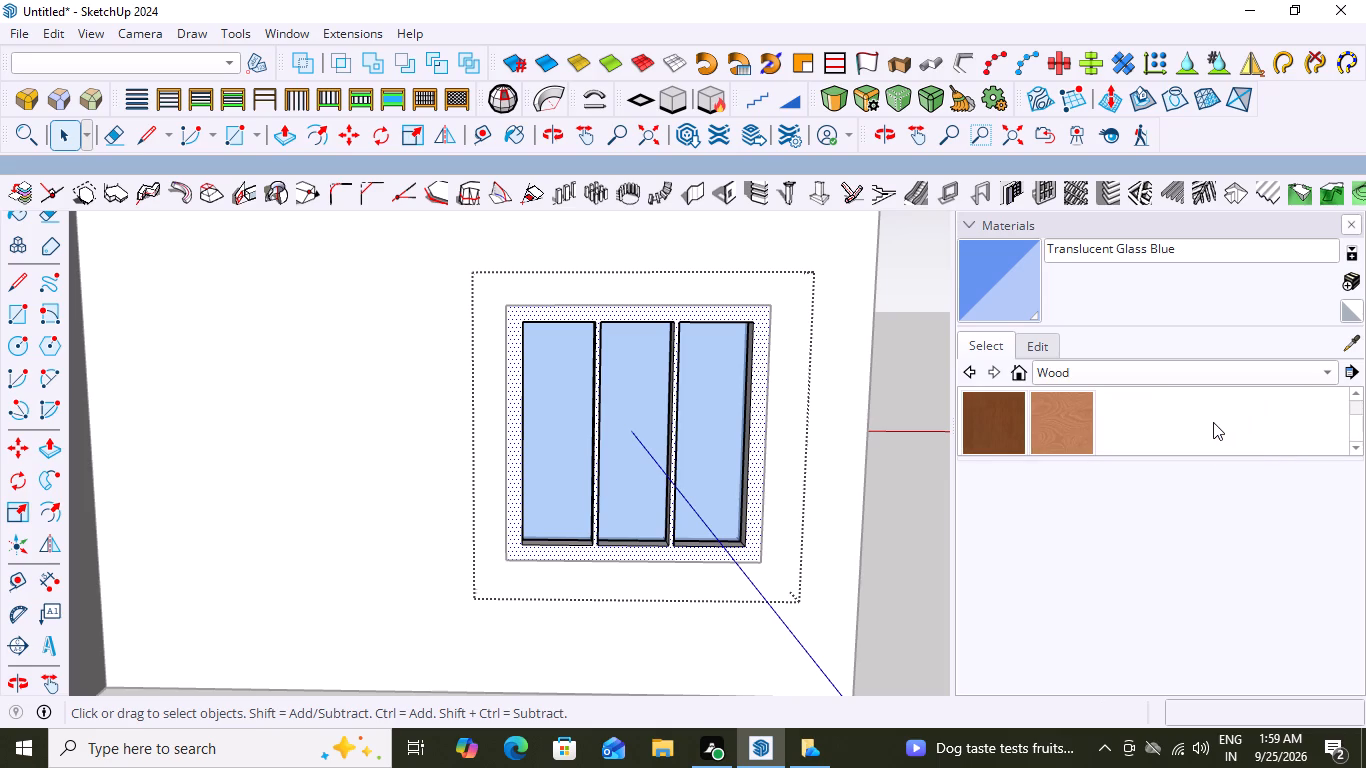
{"action": "left_click", "coordinate": [995, 421]}
{"action": "left_click", "coordinate": [738, 312]}
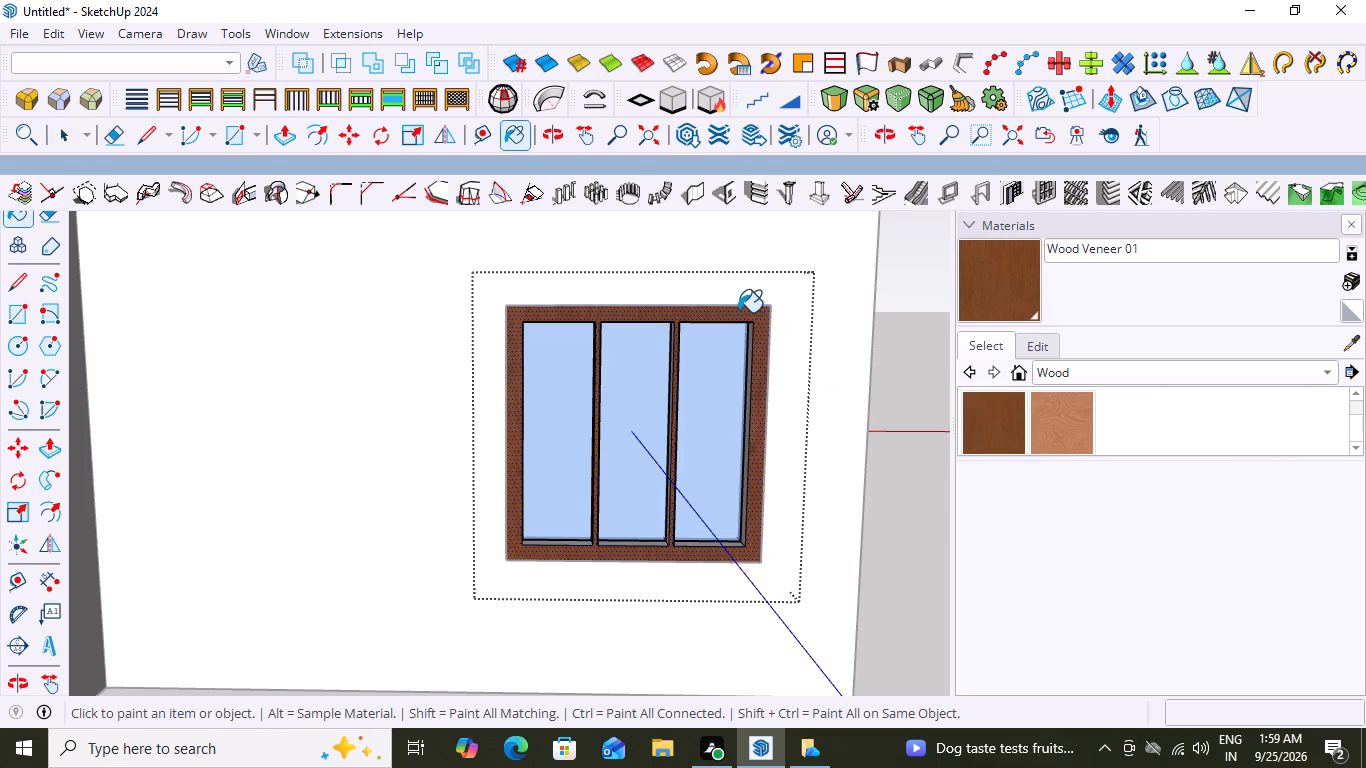
{"action": "scroll", "coordinate": [629, 407], "scroll_direction": "up", "scroll_amount": 4}
{"action": "scroll", "coordinate": [723, 347], "scroll_direction": "down", "scroll_amount": 6}
{"action": "scroll", "coordinate": [727, 514], "scroll_direction": "up", "scroll_amount": 2}
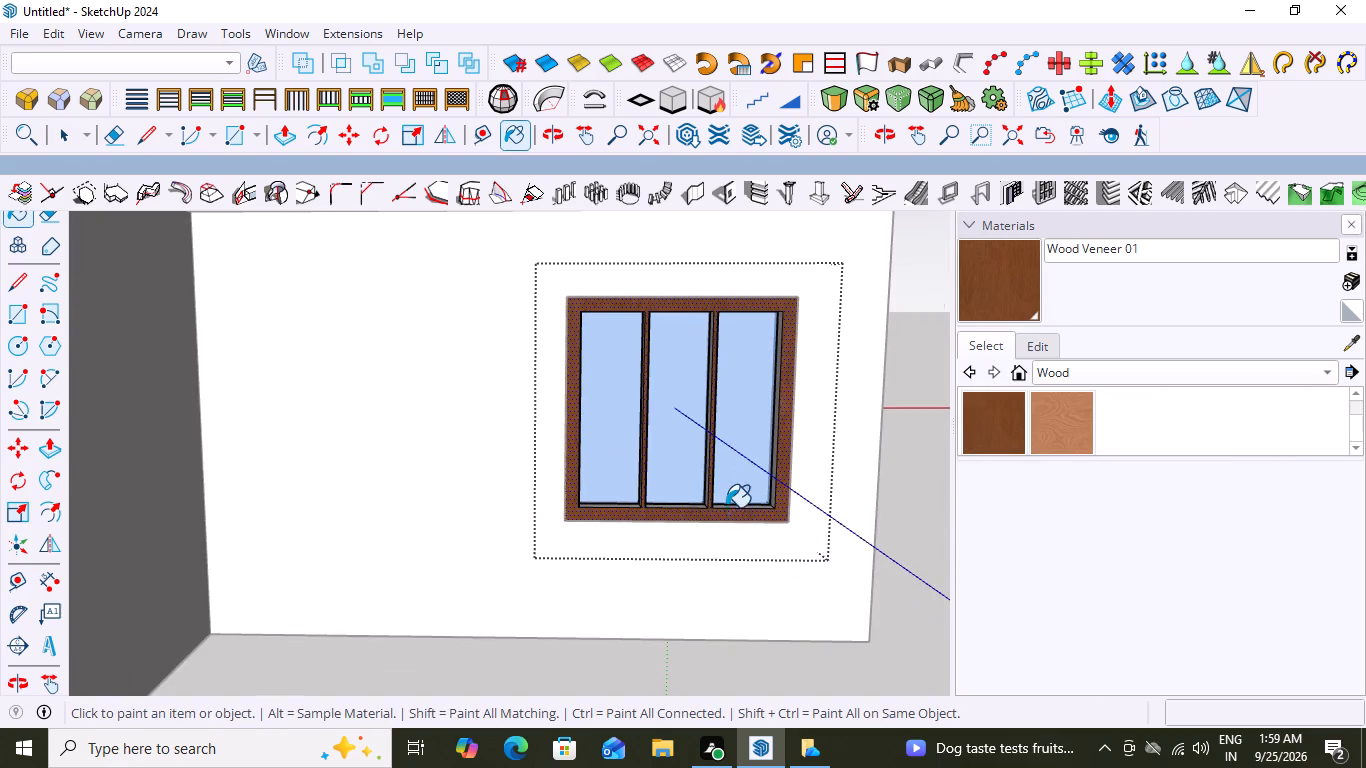
Paint the bottom and right-hand inner faces of the three openings in the window frame with Wood Veneer 01.
{"action": "scroll", "coordinate": [726, 507], "scroll_direction": "up", "scroll_amount": 3}
{"action": "middle_click_drag", "start_coordinate": [709, 521], "coordinate": [766, 555]}
{"action": "scroll", "coordinate": [761, 496], "scroll_direction": "up", "scroll_amount": 5}
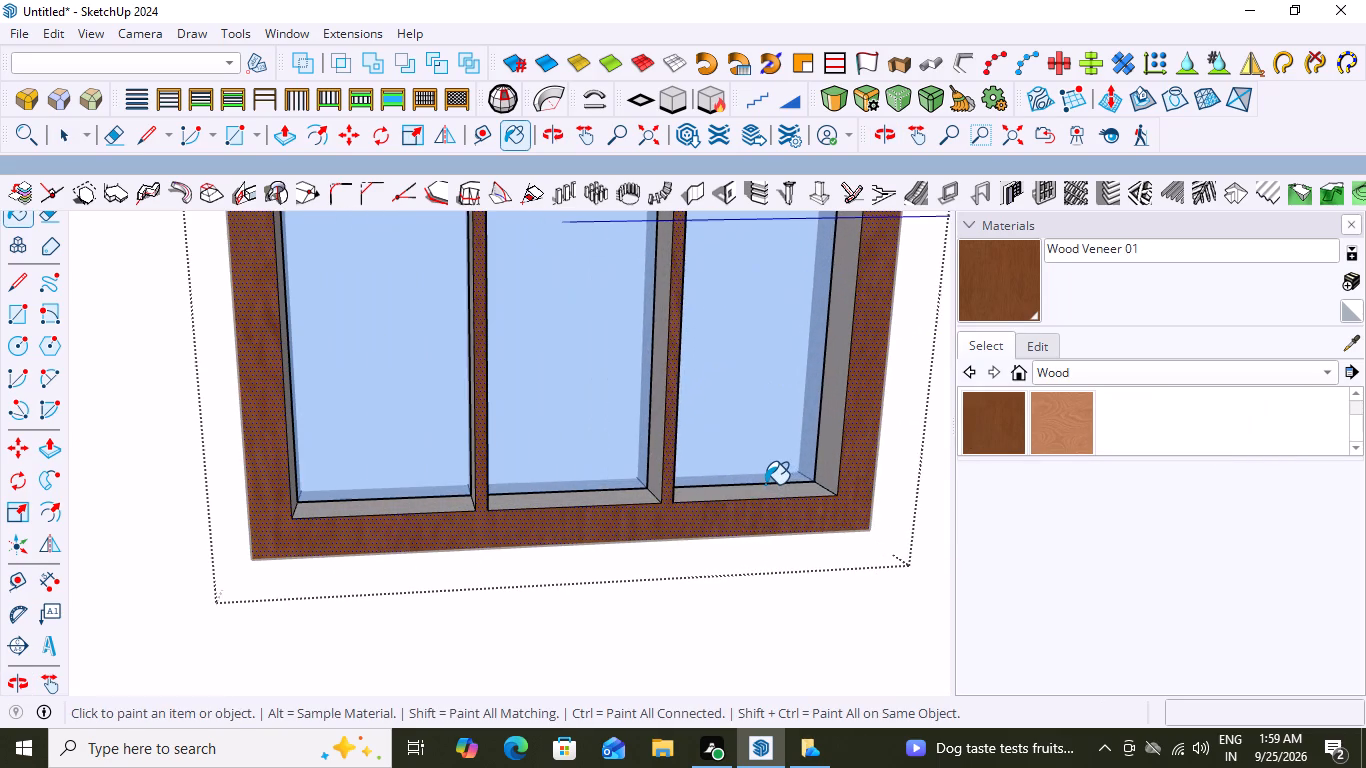
{"action": "left_click", "coordinate": [770, 491]}
{"action": "left_click", "coordinate": [829, 429]}
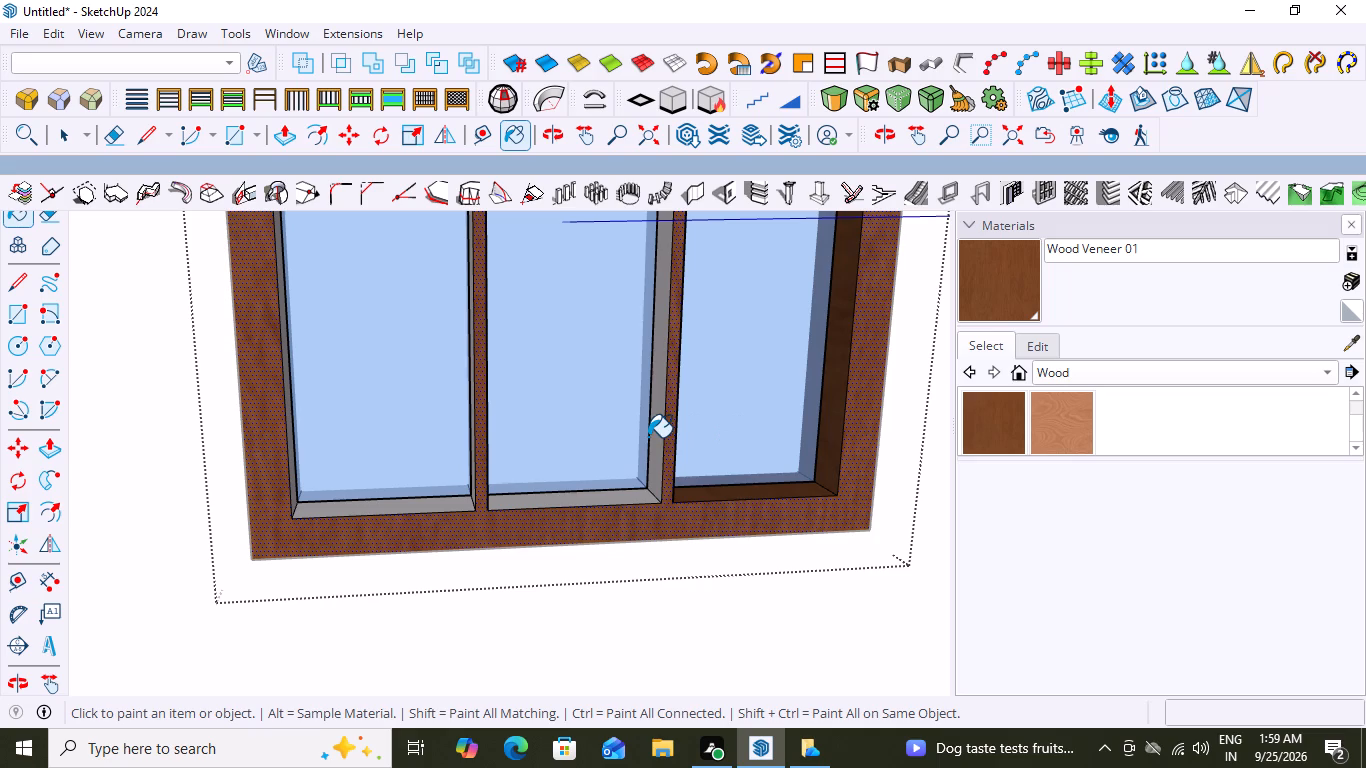
{"action": "left_click", "coordinate": [654, 440]}
{"action": "left_click", "coordinate": [597, 498]}
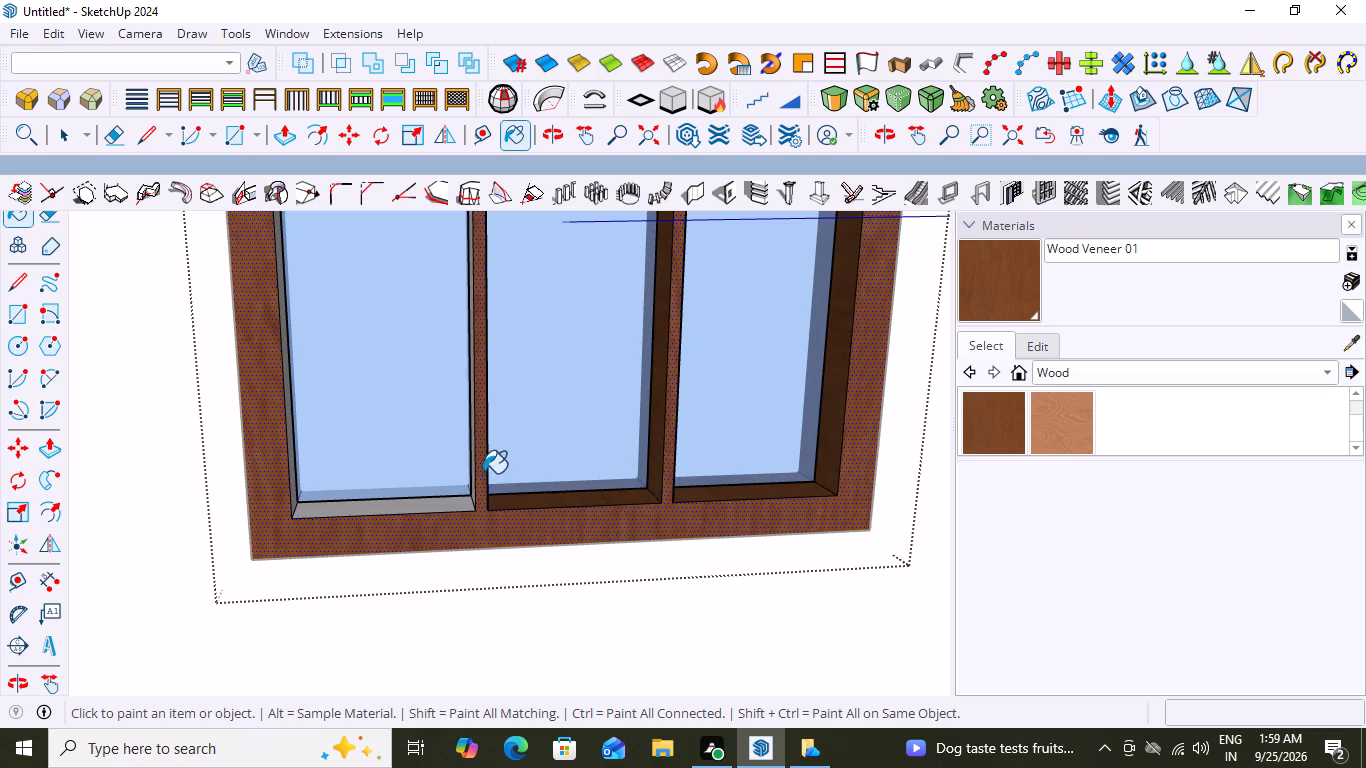
{"action": "left_click", "coordinate": [386, 508]}
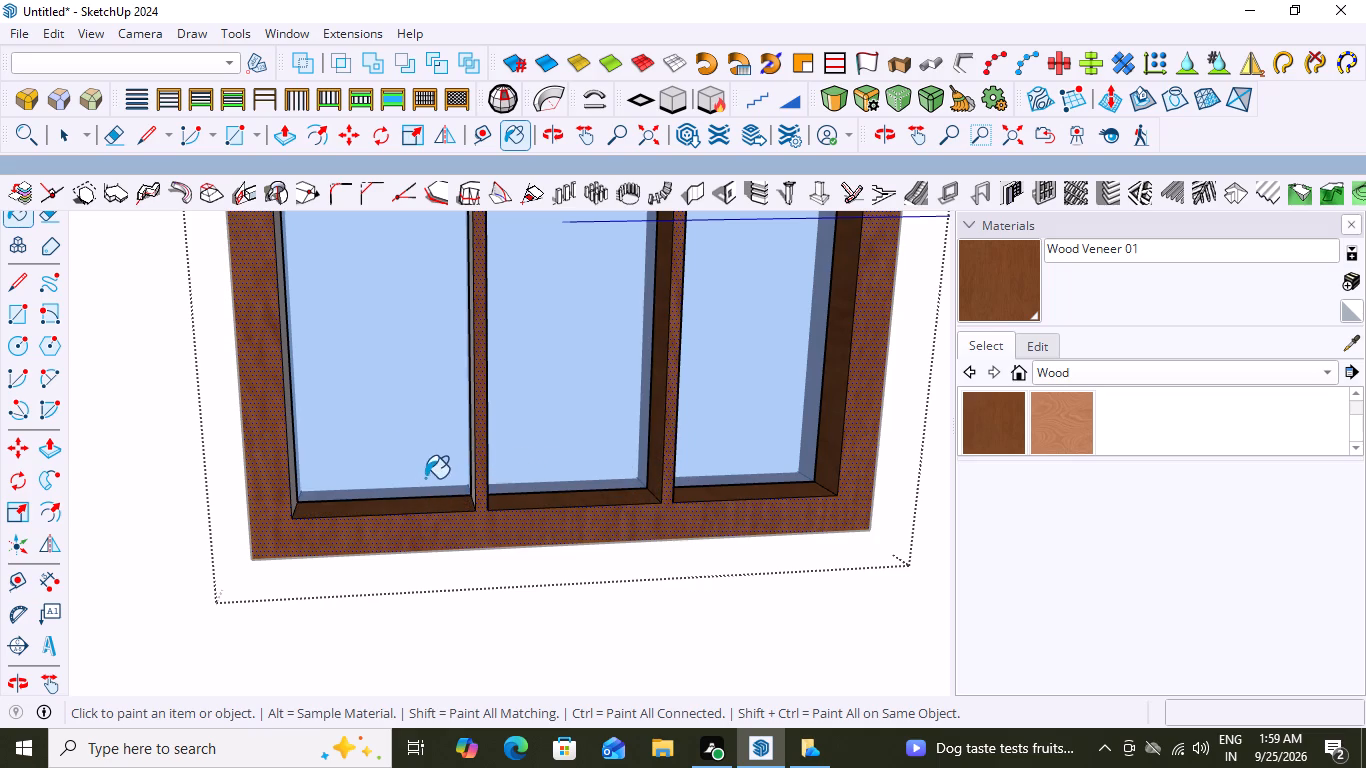
{"action": "middle_click_drag", "start_coordinate": [423, 477], "coordinate": [565, 456]}
{"action": "left_click", "coordinate": [478, 443]}
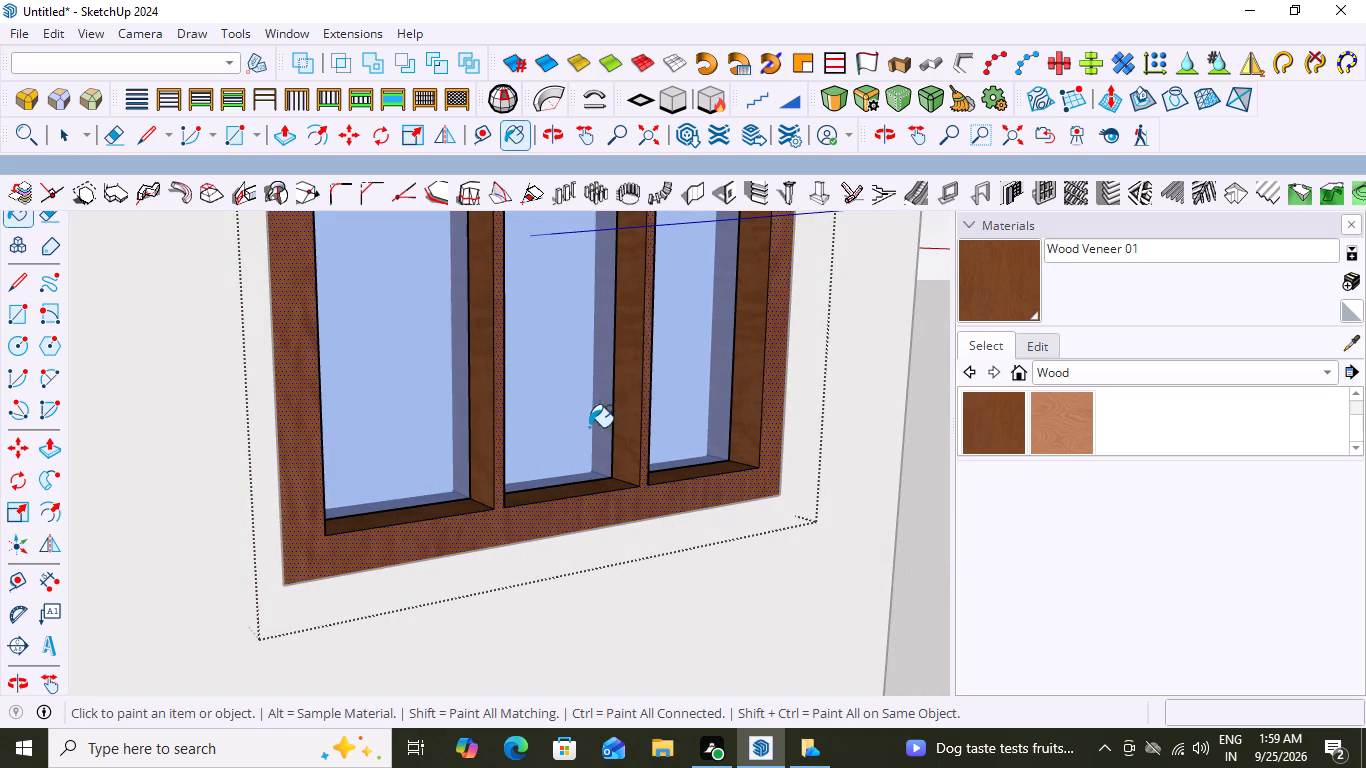
Paint the left-hand inner faces of the frame's three openings with Wood Veneer 01.
{"action": "scroll", "coordinate": [539, 432], "scroll_direction": "down", "scroll_amount": 2}
{"action": "middle_click_drag", "start_coordinate": [579, 434], "coordinate": [315, 444]}
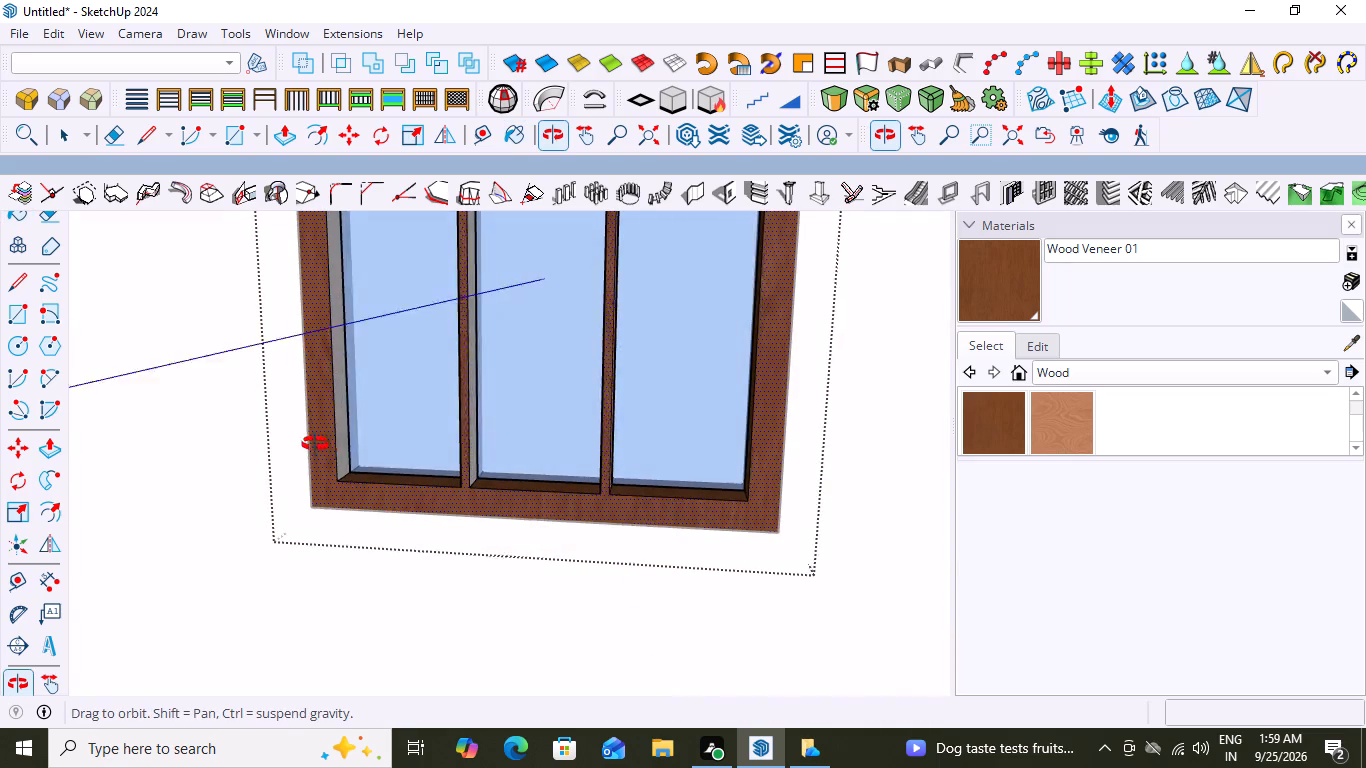
{"action": "middle_click_drag", "start_coordinate": [315, 444], "coordinate": [311, 444]}
{"action": "left_click", "coordinate": [344, 424]}
{"action": "scroll", "coordinate": [379, 442], "scroll_direction": "down", "scroll_amount": 3}
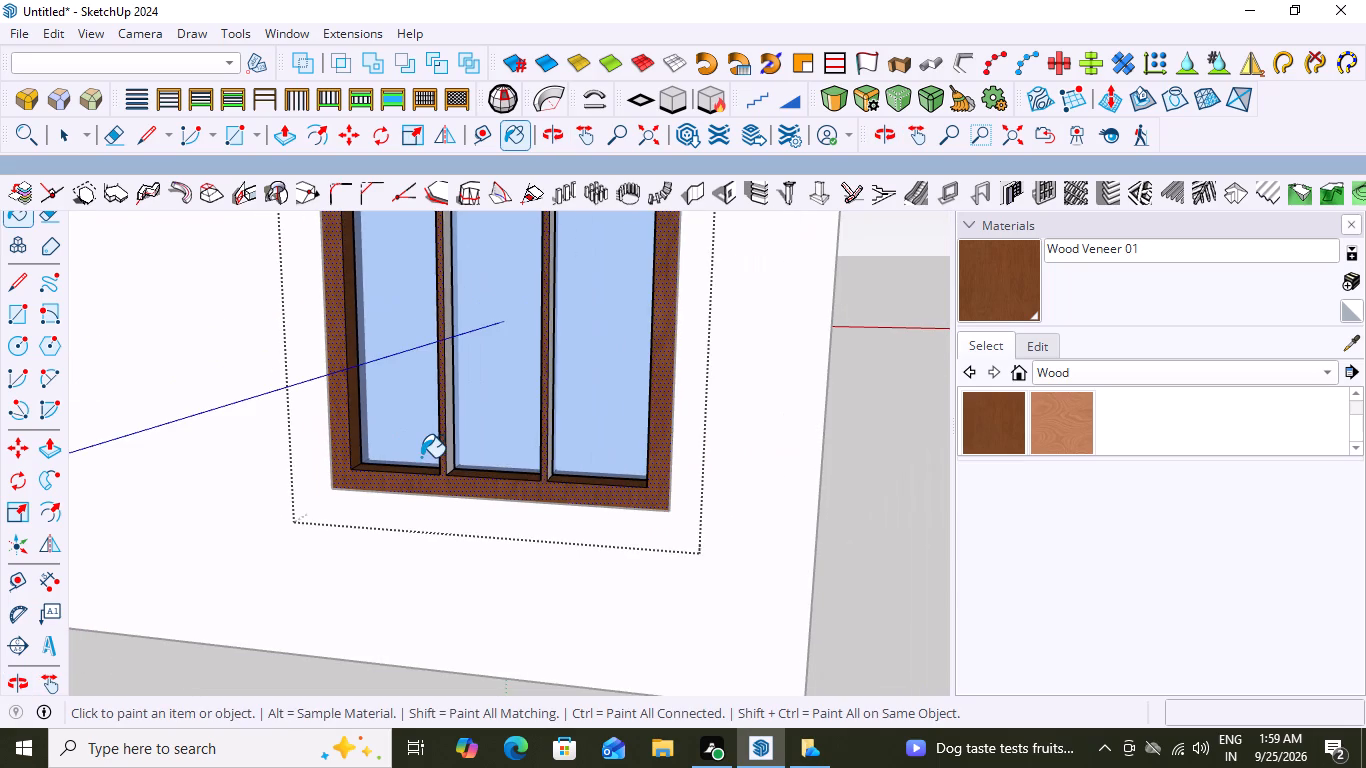
{"action": "left_click", "coordinate": [554, 424]}
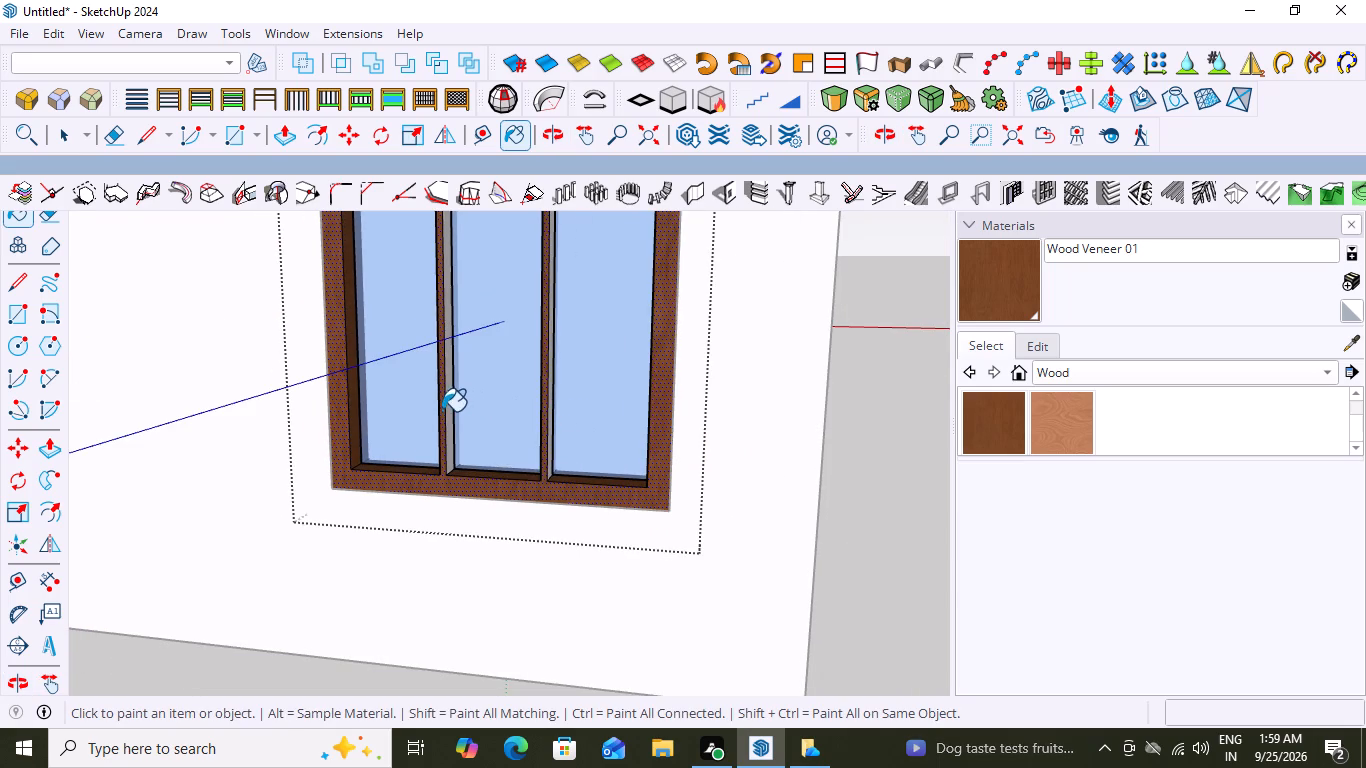
{"action": "left_click", "coordinate": [452, 408]}
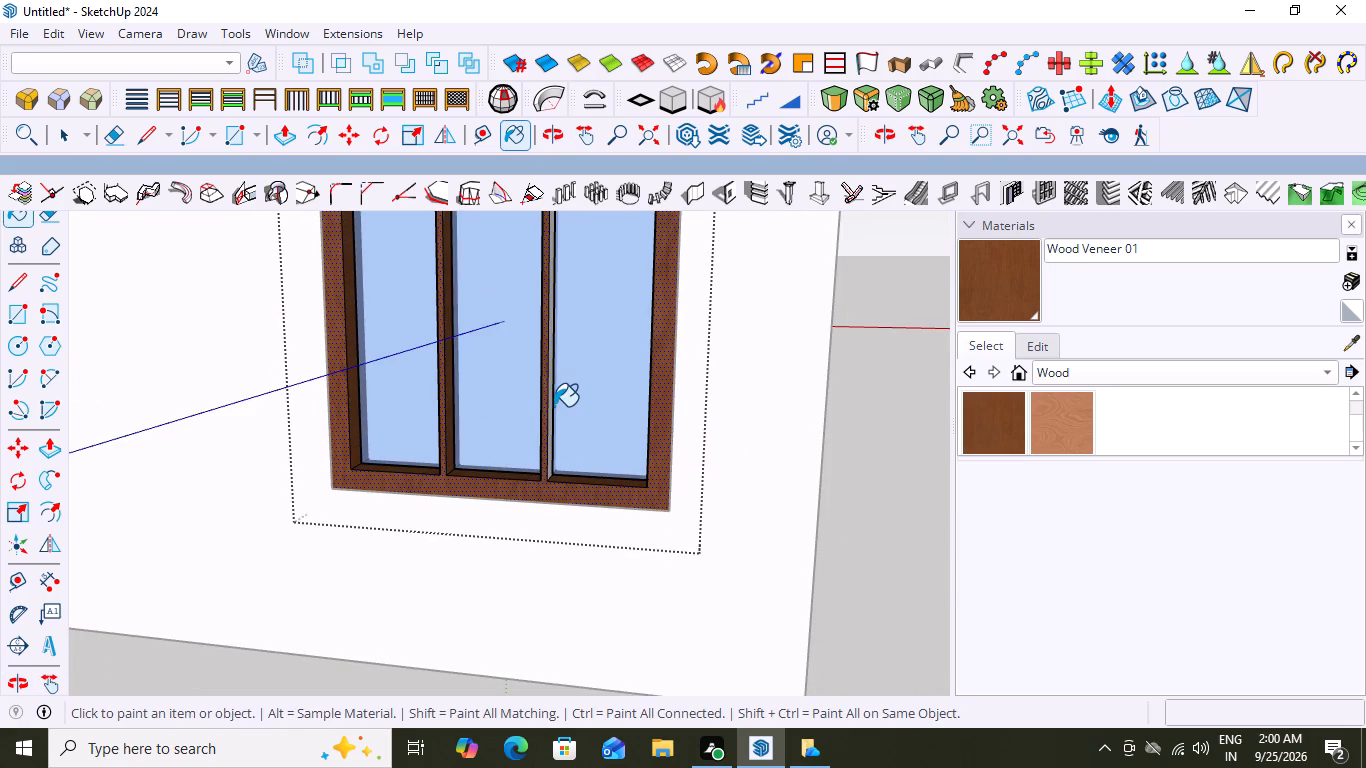
{"action": "left_click", "coordinate": [551, 404]}
Paint the top outer edge of the window frame with Wood Veneer 01.
{"action": "middle_click_drag", "start_coordinate": [484, 441], "coordinate": [774, 424]}
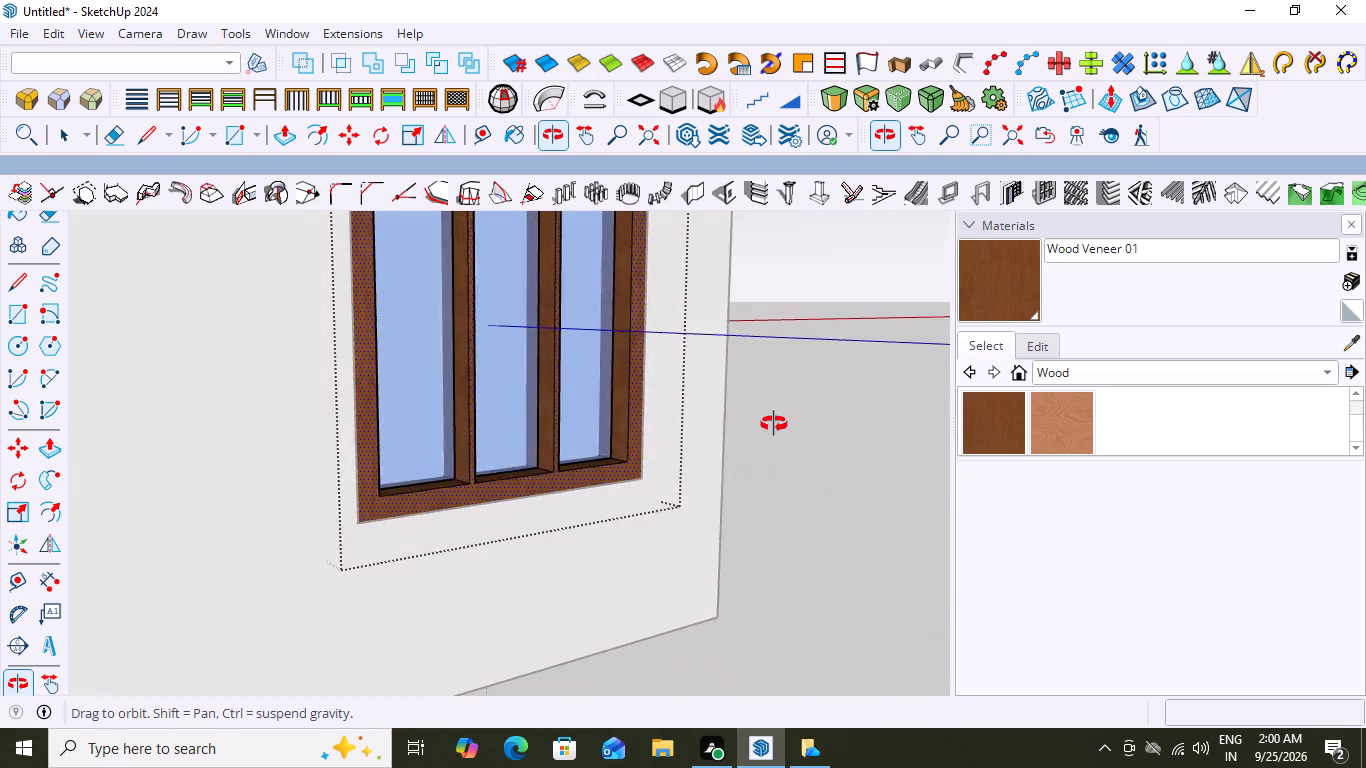
{"action": "middle_click_drag", "start_coordinate": [774, 424], "coordinate": [729, 538]}
{"action": "scroll", "coordinate": [729, 532], "scroll_direction": "down", "scroll_amount": 5}
{"action": "middle_click_drag", "start_coordinate": [657, 333], "coordinate": [662, 410]}
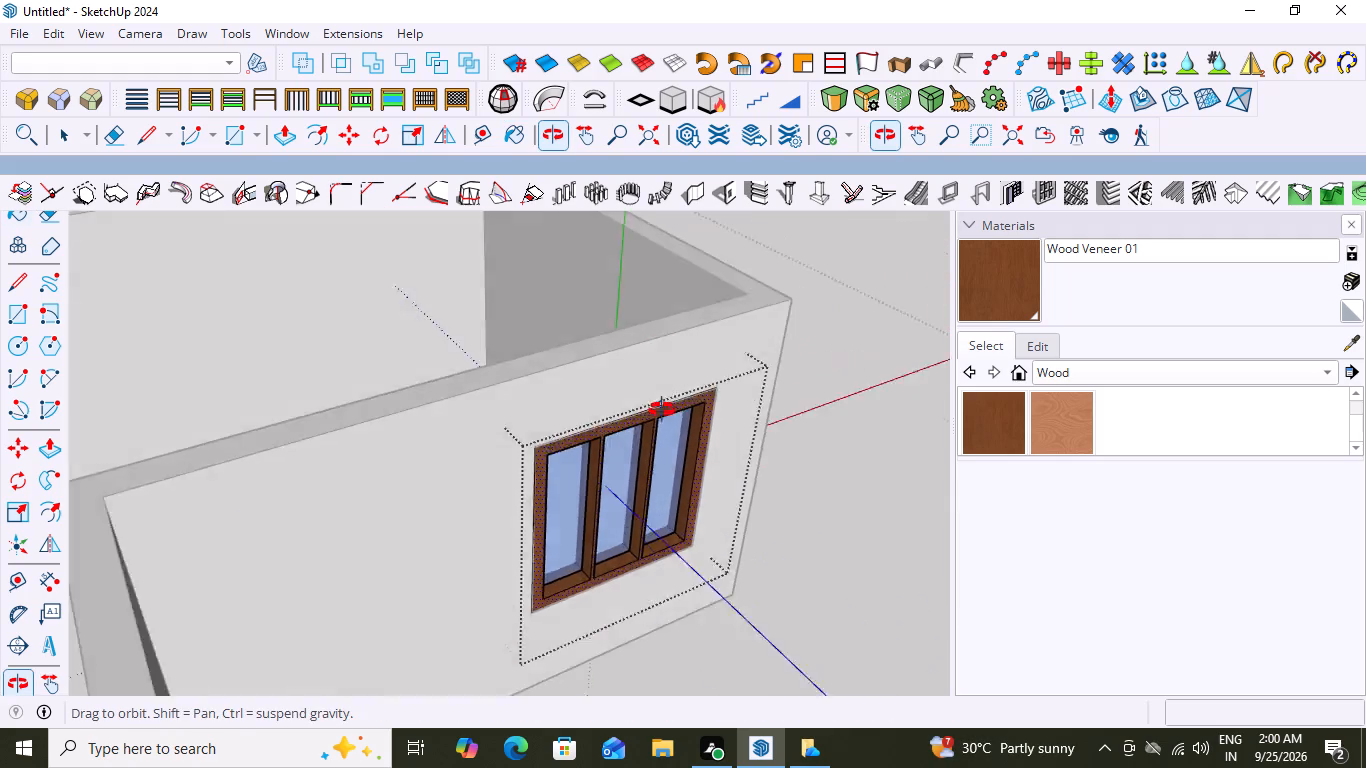
{"action": "middle_click_drag", "start_coordinate": [662, 410], "coordinate": [657, 416]}
{"action": "scroll", "coordinate": [665, 484], "scroll_direction": "up", "scroll_amount": 6}
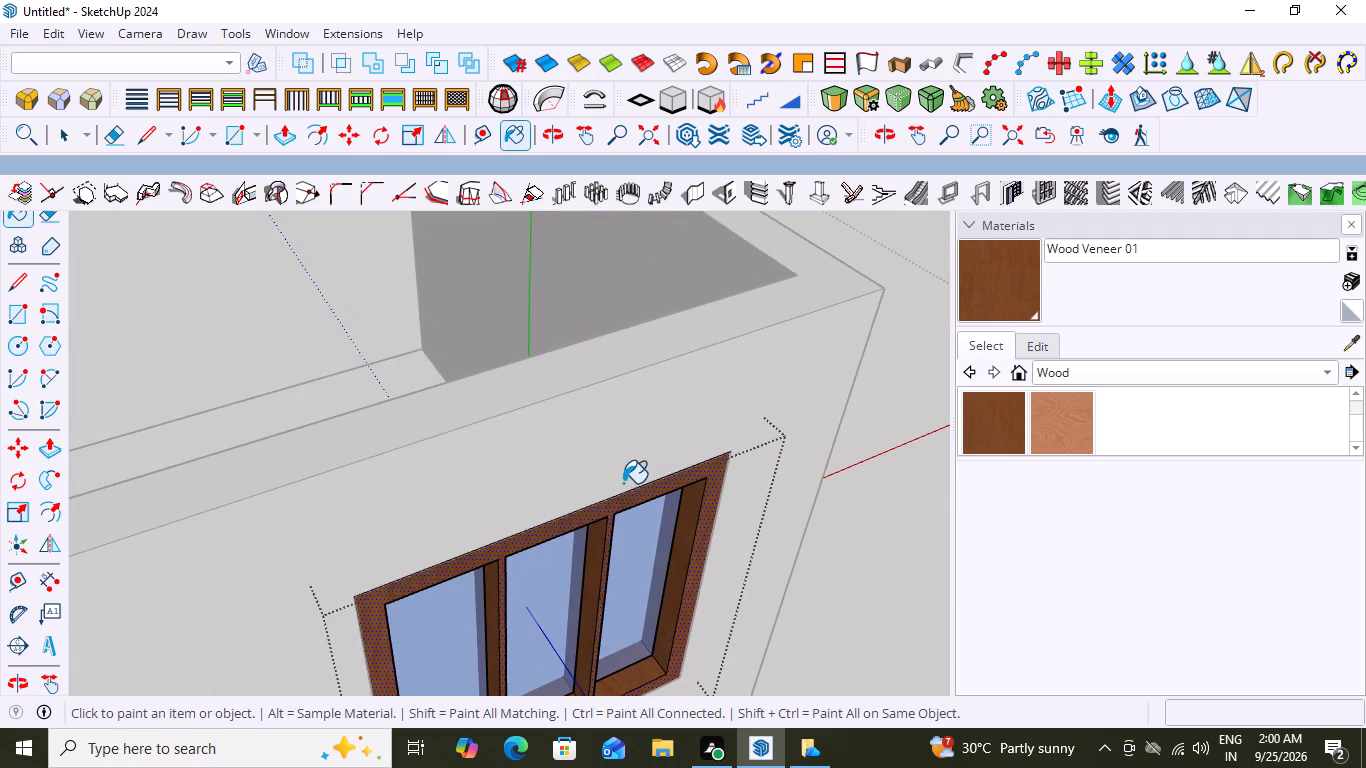
{"action": "left_click", "coordinate": [623, 483]}
Paint the top inner faces of the frame's three openings with Wood Veneer 01, and close the frame group.
{"action": "scroll", "coordinate": [701, 487], "scroll_direction": "down", "scroll_amount": 7}
{"action": "middle_click_drag", "start_coordinate": [660, 529], "coordinate": [607, 364]}
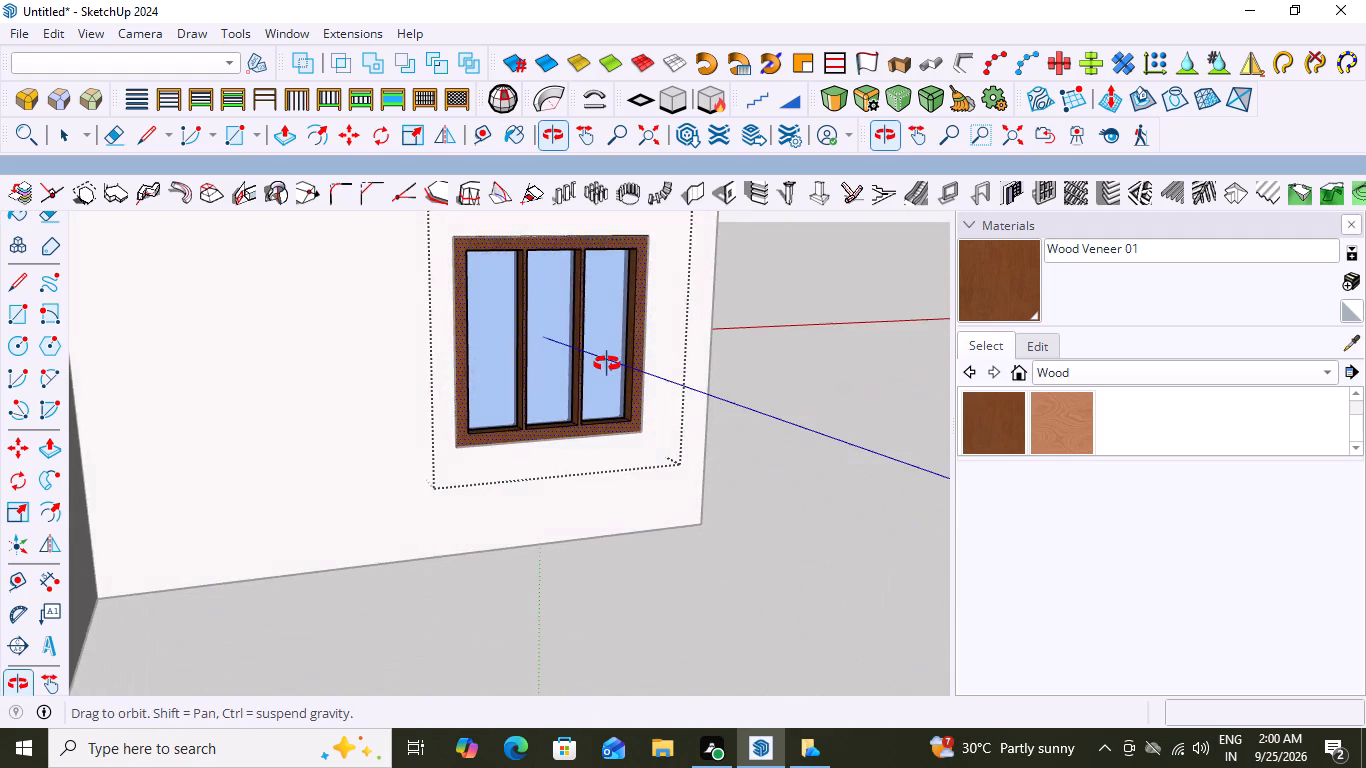
{"action": "middle_click_drag", "start_coordinate": [607, 364], "coordinate": [603, 412]}
{"action": "scroll", "coordinate": [558, 482], "scroll_direction": "up", "scroll_amount": 5}
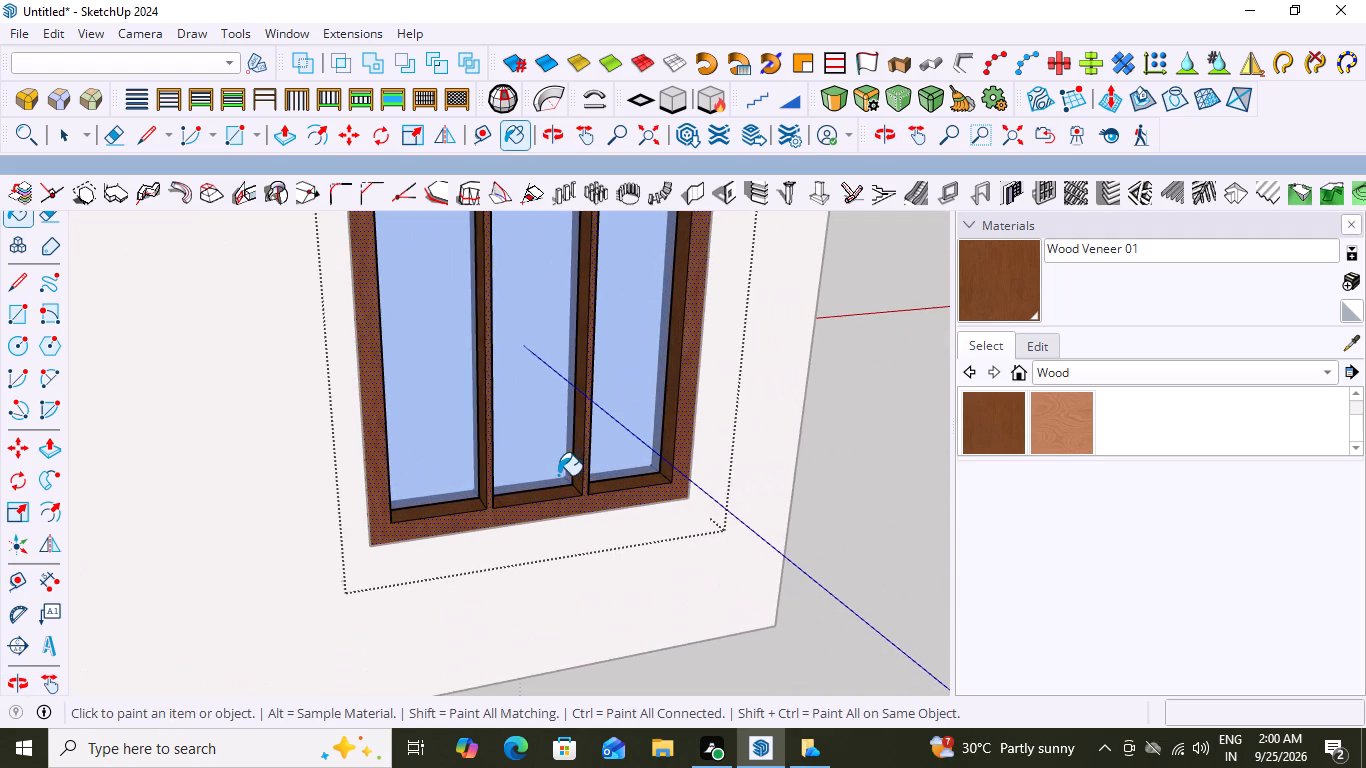
{"action": "middle_click_drag", "start_coordinate": [648, 459], "coordinate": [690, 491]}
{"action": "scroll", "coordinate": [690, 488], "scroll_direction": "down", "scroll_amount": 9}
{"action": "middle_click_drag", "start_coordinate": [655, 397], "coordinate": [618, 298]}
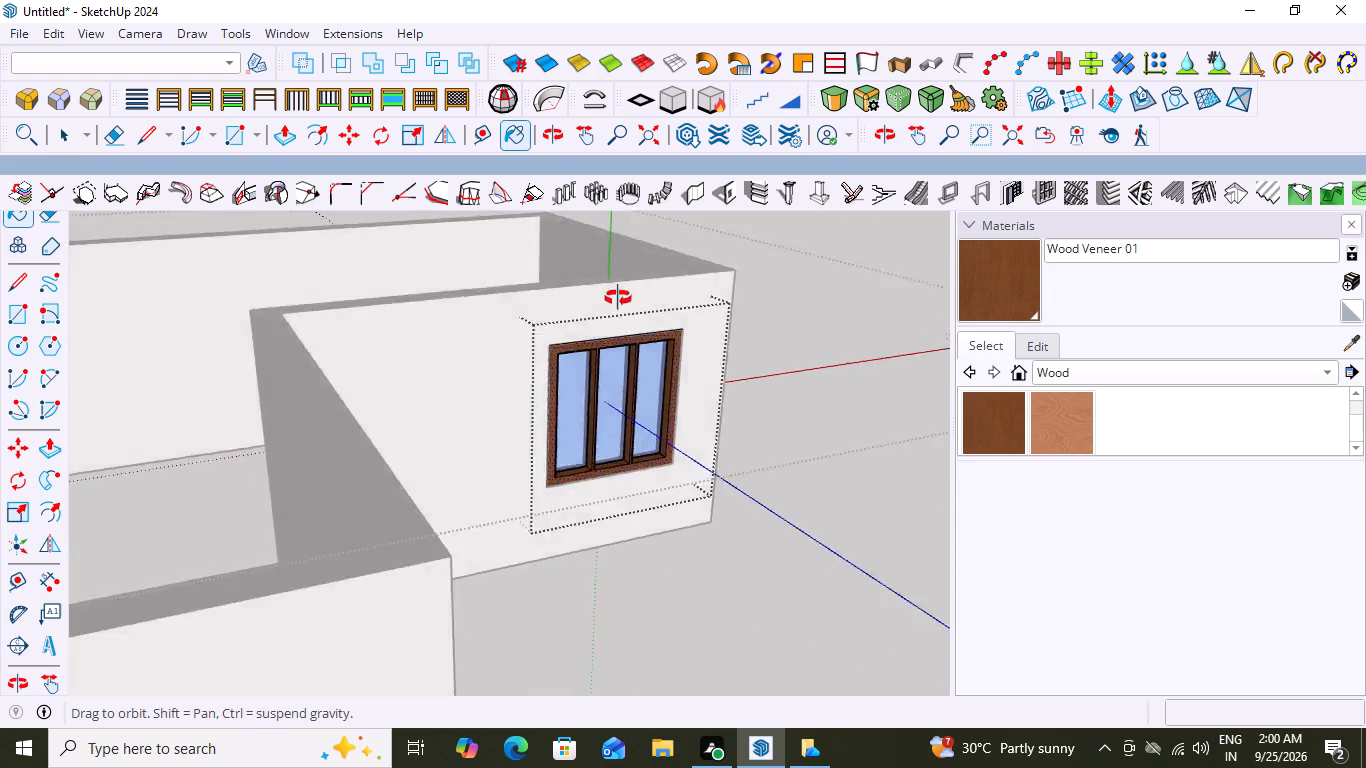
{"action": "middle_click_drag", "start_coordinate": [618, 298], "coordinate": [593, 469]}
{"action": "scroll", "coordinate": [594, 469], "scroll_direction": "down", "scroll_amount": 4}
{"action": "middle_click_drag", "start_coordinate": [599, 454], "coordinate": [602, 375]}
{"action": "scroll", "coordinate": [599, 418], "scroll_direction": "up", "scroll_amount": 3}
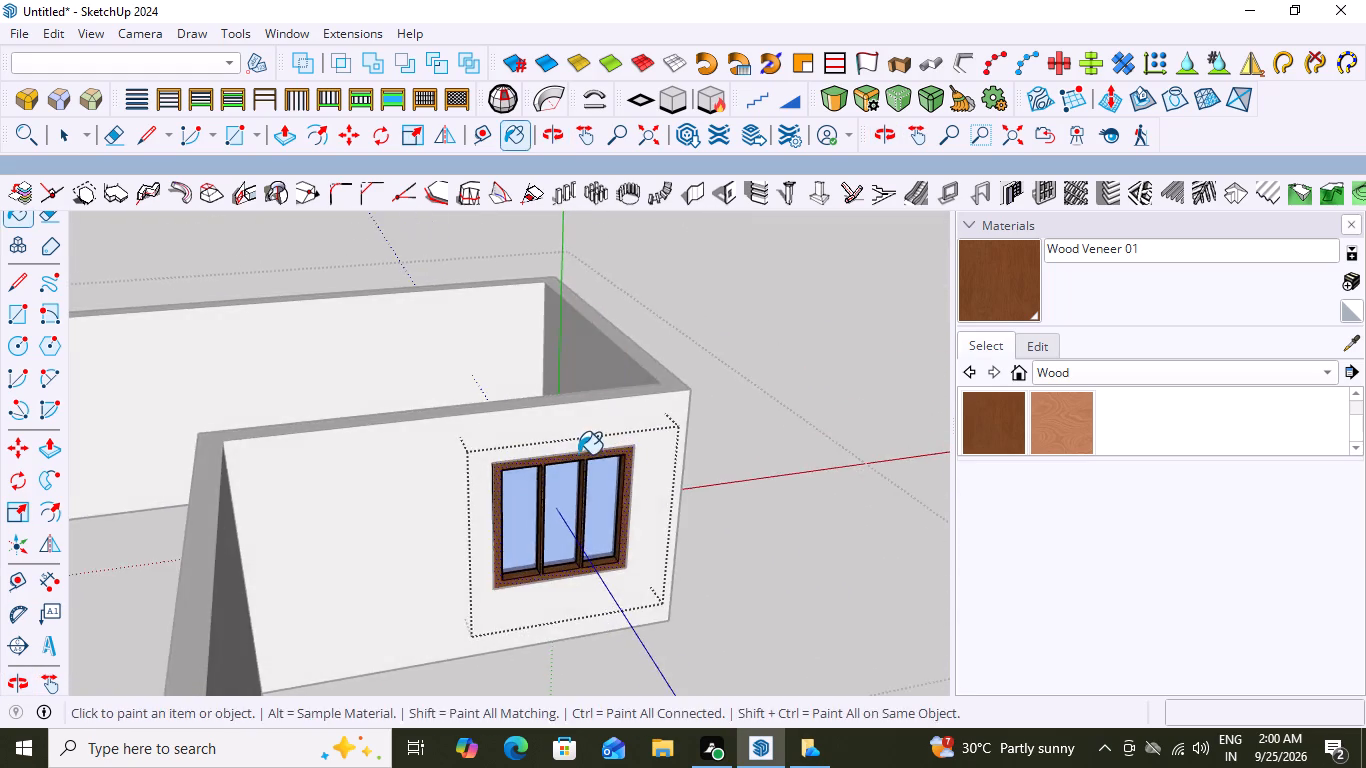
{"action": "middle_click_drag", "start_coordinate": [579, 454], "coordinate": [601, 304]}
{"action": "scroll", "coordinate": [585, 447], "scroll_direction": "up", "scroll_amount": 2}
{"action": "scroll", "coordinate": [642, 257], "scroll_direction": "up", "scroll_amount": 3}
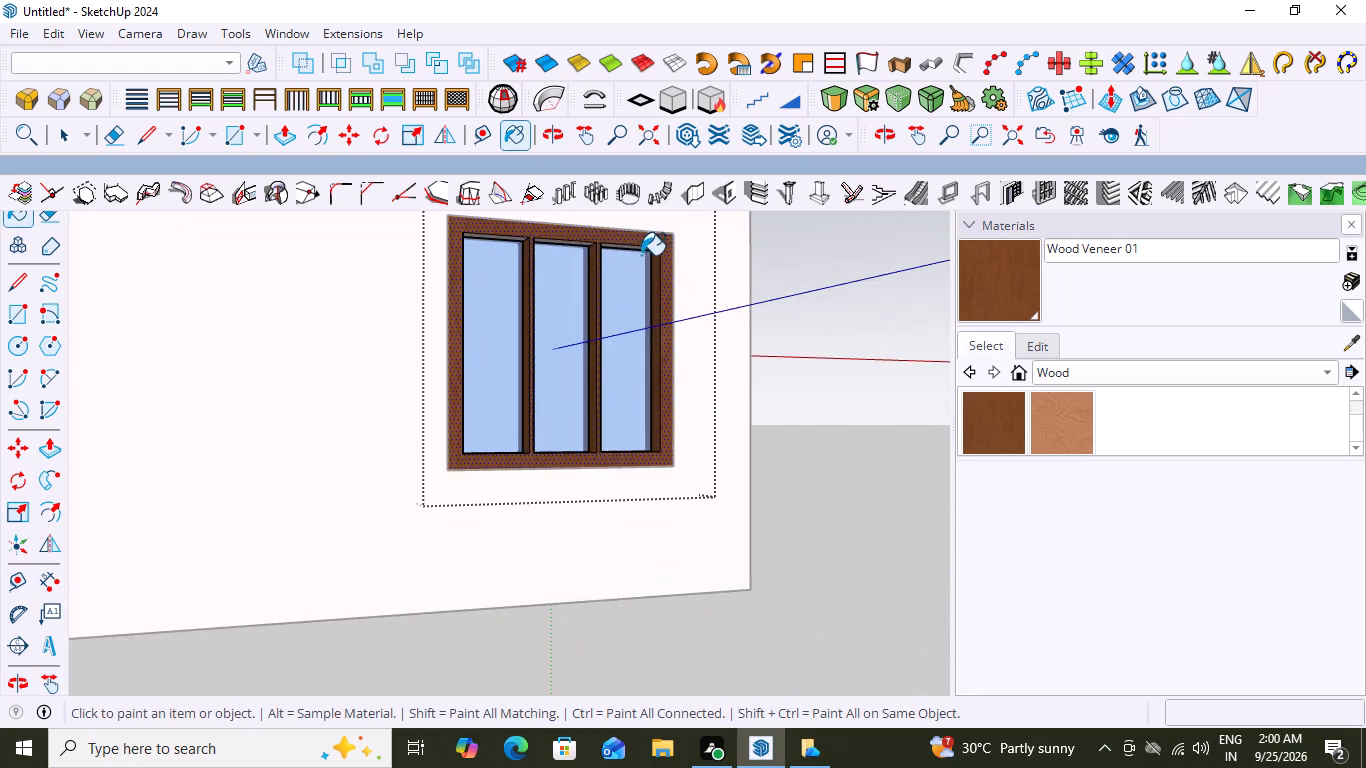
{"action": "middle_click_drag", "start_coordinate": [641, 255], "coordinate": [625, 354]}
{"action": "scroll", "coordinate": [642, 253], "scroll_direction": "up", "scroll_amount": 1}
{"action": "middle_click_drag", "start_coordinate": [610, 463], "coordinate": [634, 345]}
{"action": "scroll", "coordinate": [627, 236], "scroll_direction": "up", "scroll_amount": 9}
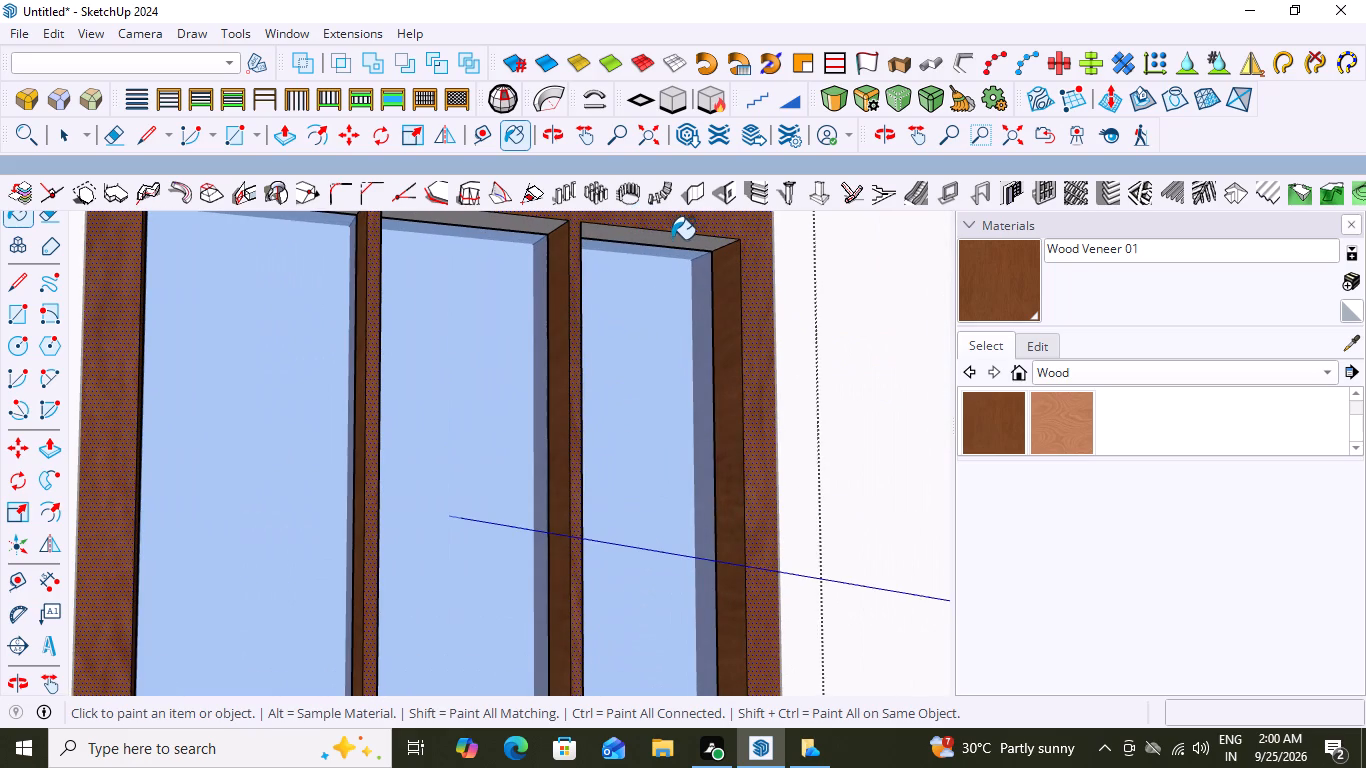
{"action": "left_click", "coordinate": [672, 241]}
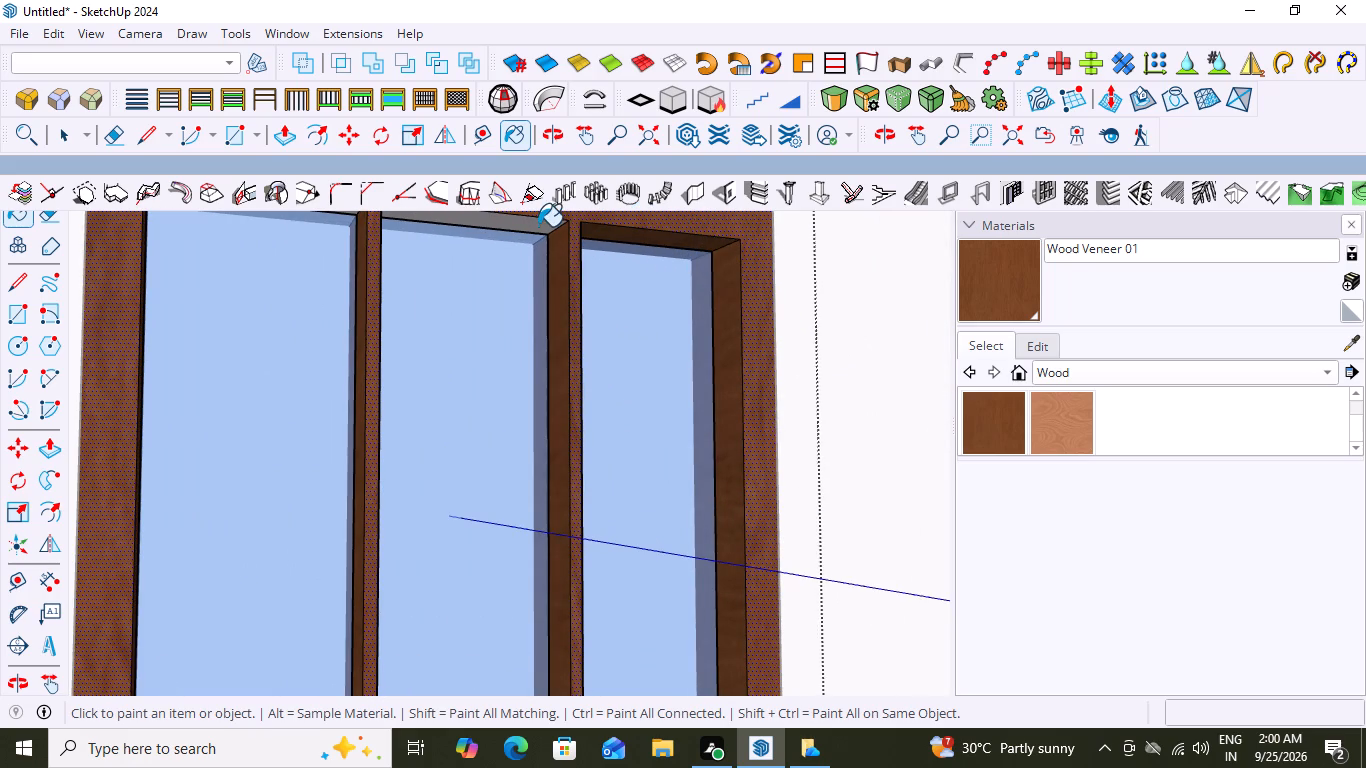
{"action": "left_click", "coordinate": [538, 226]}
{"action": "scroll", "coordinate": [548, 247], "scroll_direction": "down", "scroll_amount": 3}
{"action": "scroll", "coordinate": [432, 266], "scroll_direction": "down", "scroll_amount": 3}
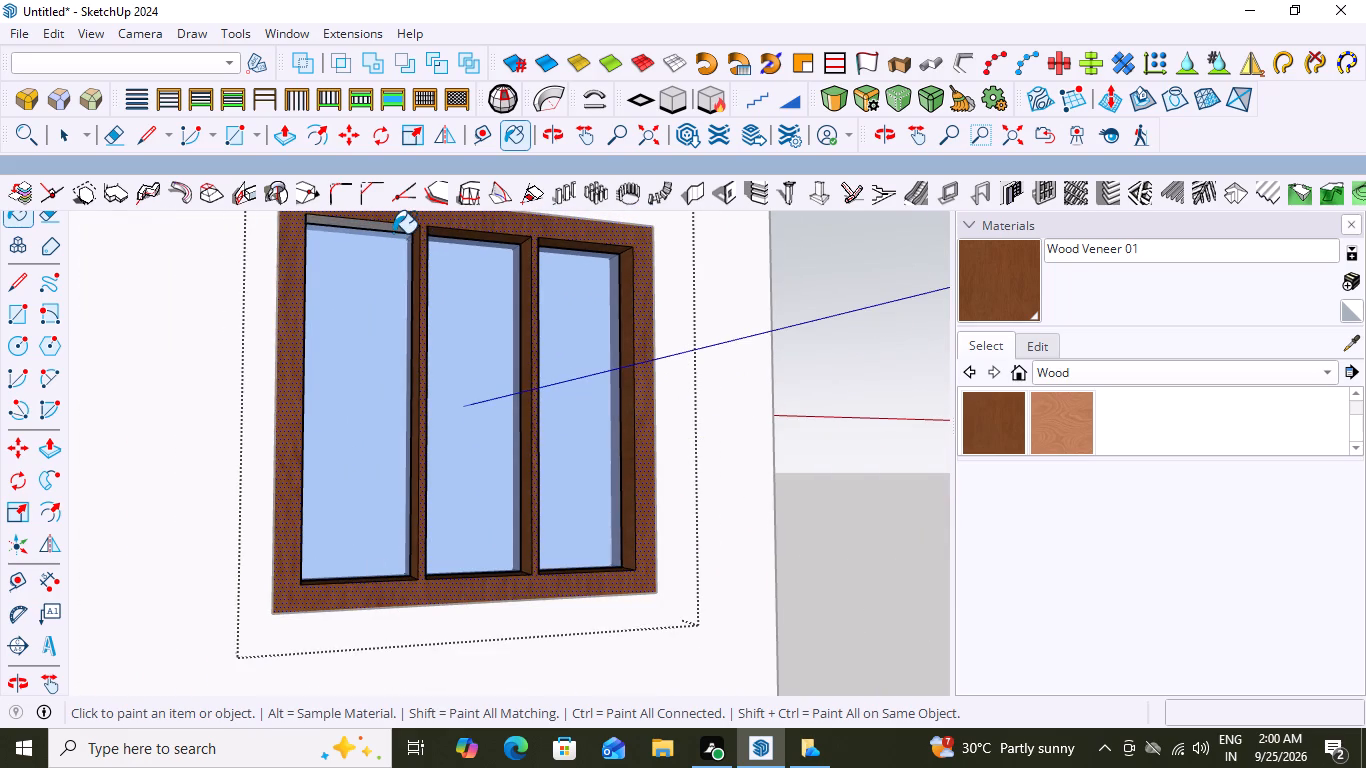
{"action": "left_click", "coordinate": [393, 233]}
{"action": "left_click", "coordinate": [401, 234]}
{"action": "left_click", "coordinate": [400, 229]}
{"action": "scroll", "coordinate": [506, 289], "scroll_direction": "down", "scroll_amount": 4}
{"action": "middle_click_drag", "start_coordinate": [517, 382], "coordinate": [517, 496]}
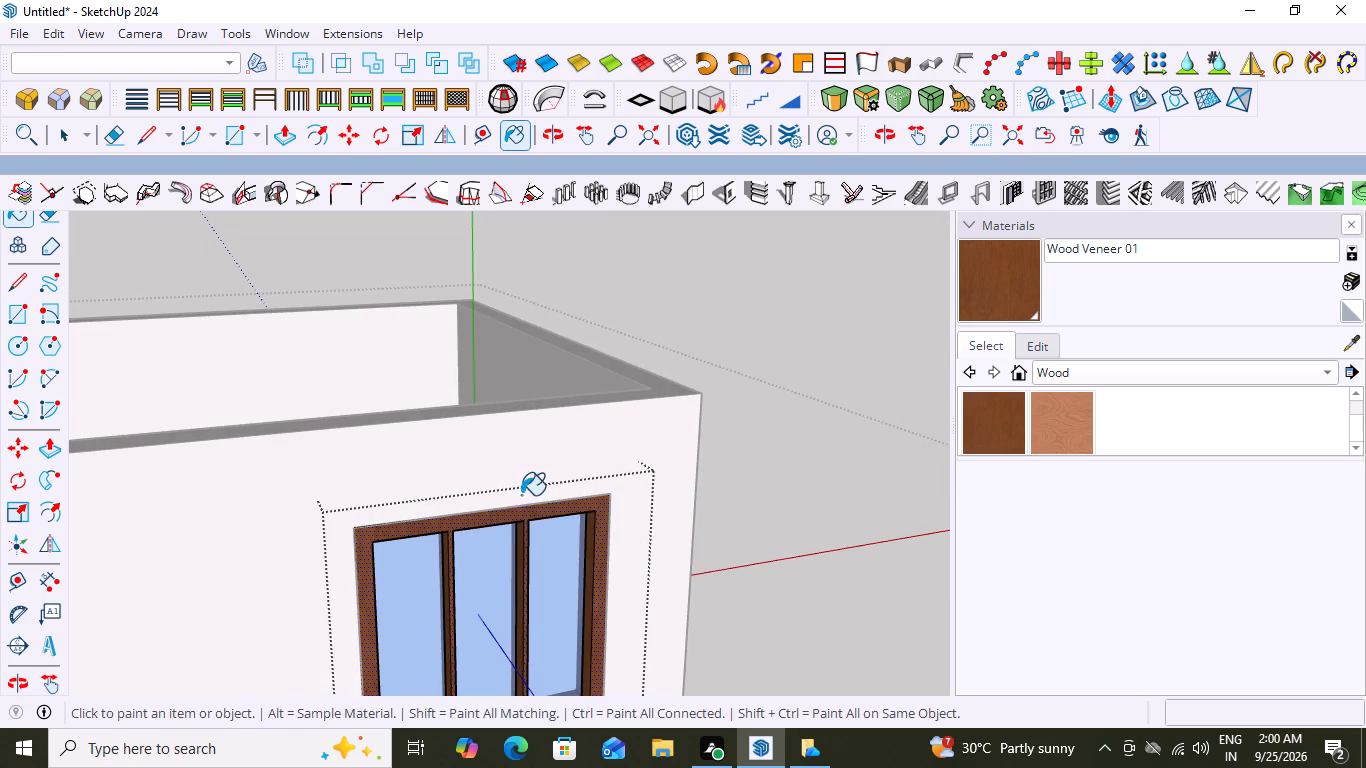
{"action": "key", "text": "space"}
{"action": "left_click_drag", "start_coordinate": [806, 317], "coordinate": [806, 329]}
Examine the painted window and the recessed wall from outside the room.
{"action": "scroll", "coordinate": [835, 286], "scroll_direction": "down", "scroll_amount": 3}
{"action": "middle_click_drag", "start_coordinate": [604, 488], "coordinate": [568, 582]}
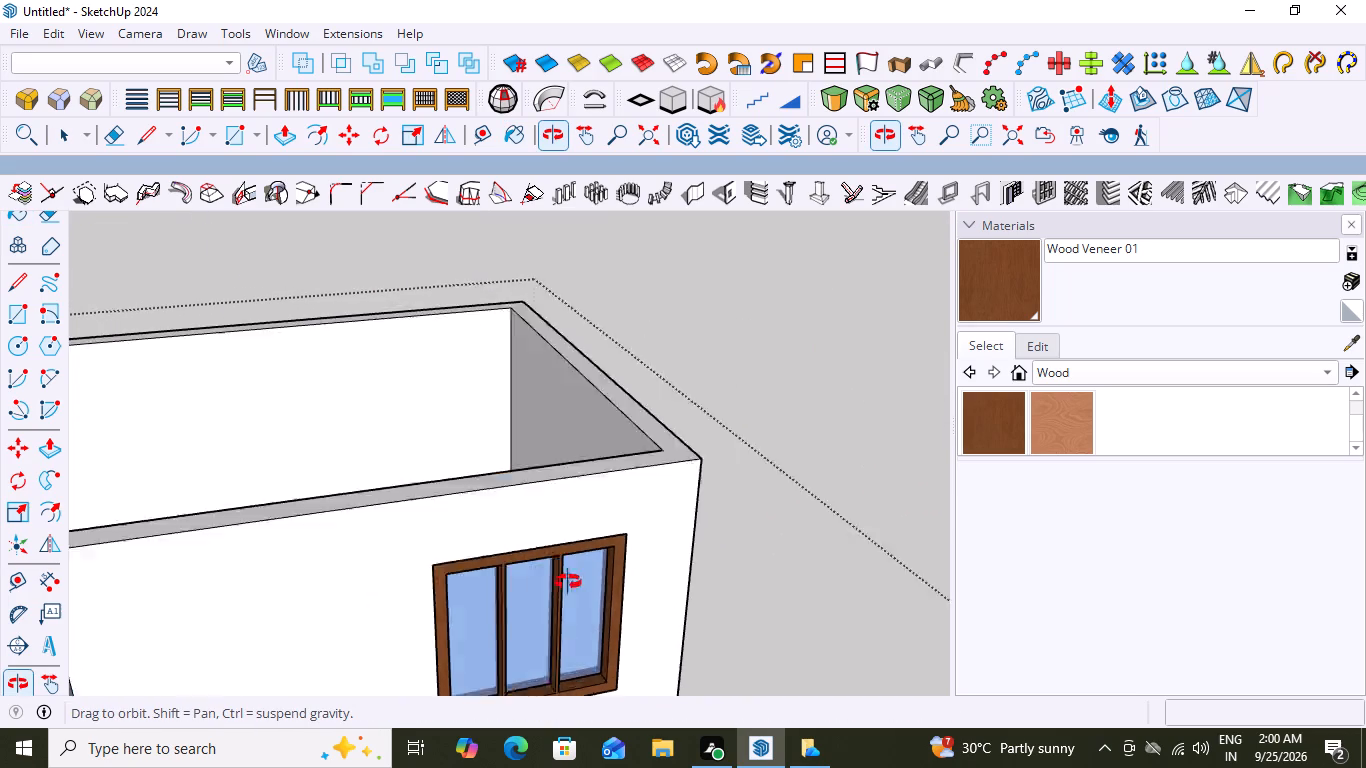
{"action": "middle_click_drag", "start_coordinate": [568, 582], "coordinate": [543, 386]}
{"action": "scroll", "coordinate": [494, 455], "scroll_direction": "up", "scroll_amount": 1}
{"action": "scroll", "coordinate": [504, 441], "scroll_direction": "down", "scroll_amount": 11}
{"action": "middle_click_drag", "start_coordinate": [526, 385], "coordinate": [495, 514]}
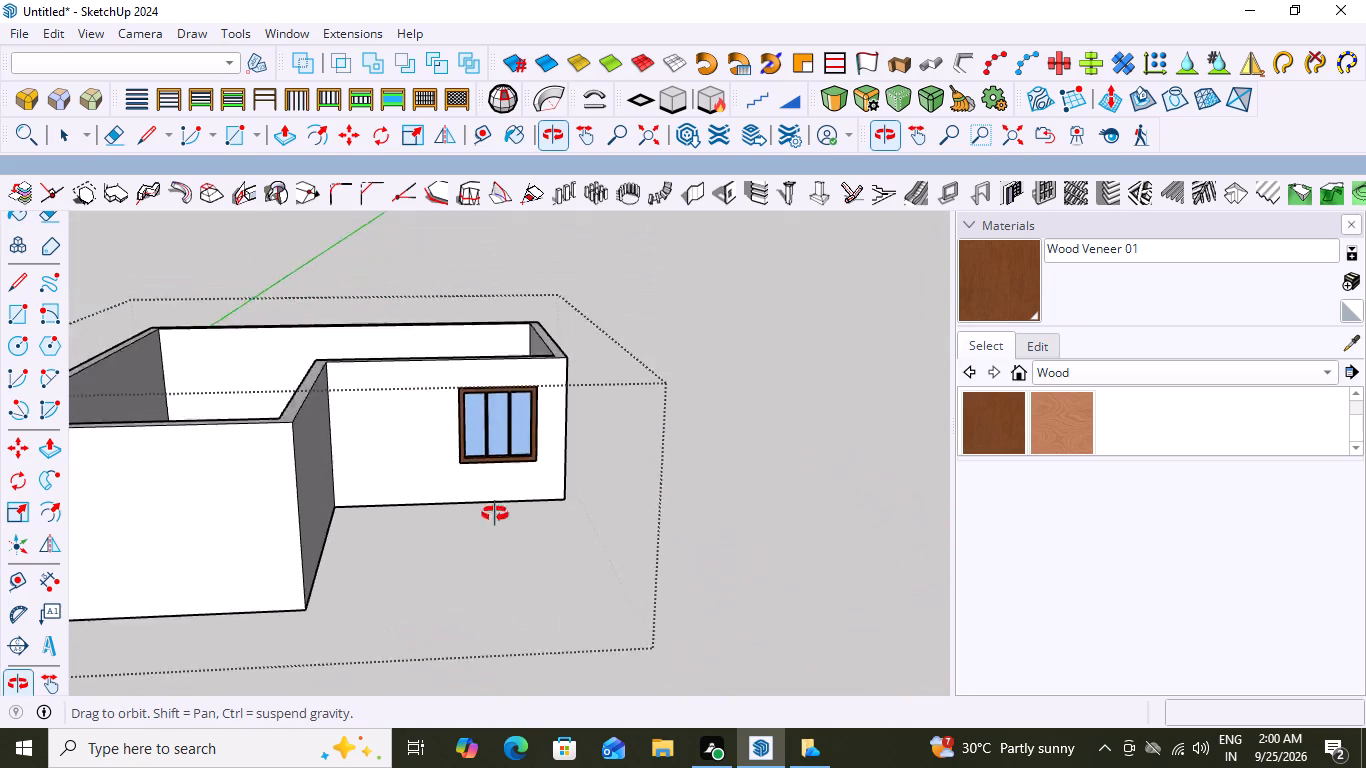
{"action": "middle_click_drag", "start_coordinate": [495, 514], "coordinate": [513, 572]}
{"action": "scroll", "coordinate": [438, 387], "scroll_direction": "up", "scroll_amount": 6}
Open the frame group from inside the room, paint its room-side face with Wood Veneer 01, and close the group.
{"action": "middle_click_drag", "start_coordinate": [496, 441], "coordinate": [729, 487]}
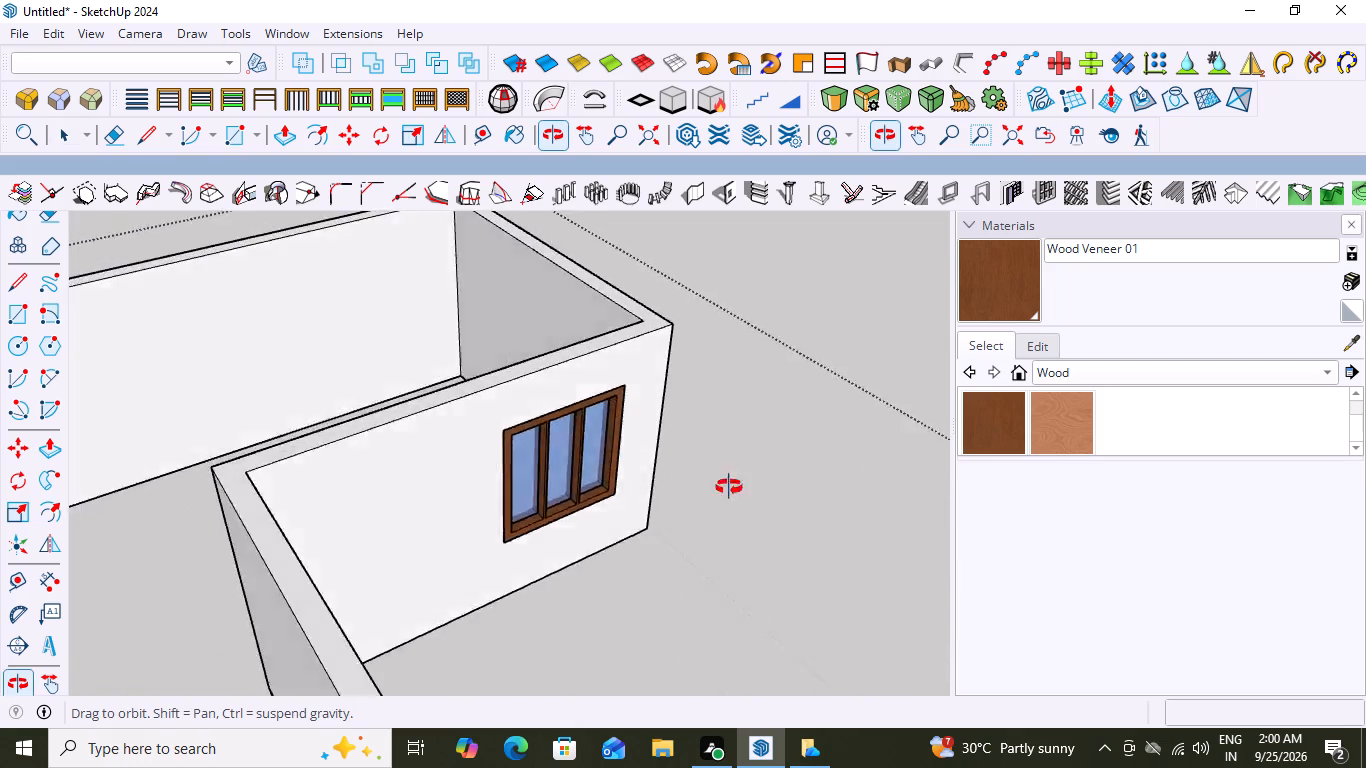
{"action": "middle_click_drag", "start_coordinate": [729, 487], "coordinate": [824, 475]}
{"action": "scroll", "coordinate": [590, 458], "scroll_direction": "down", "scroll_amount": 2}
{"action": "middle_click_drag", "start_coordinate": [487, 444], "coordinate": [737, 483]}
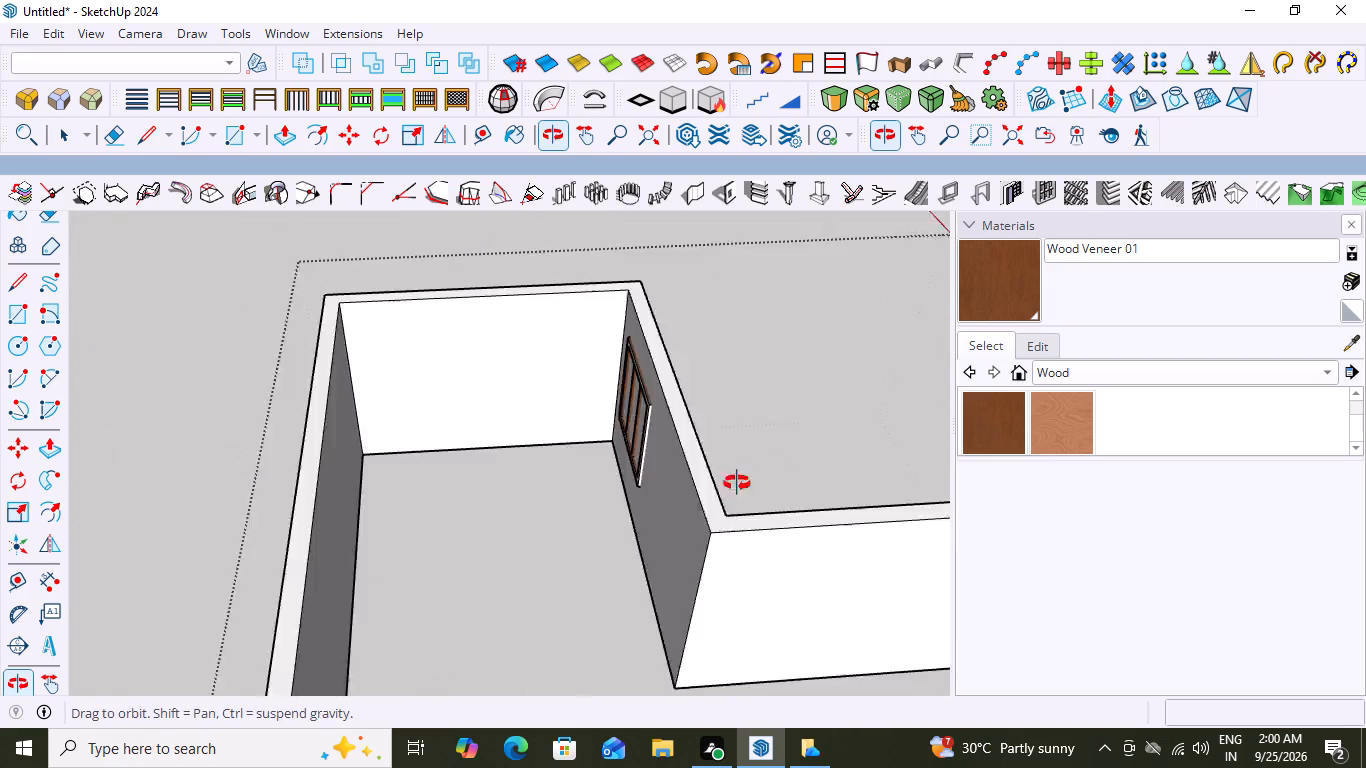
{"action": "middle_click_drag", "start_coordinate": [737, 483], "coordinate": [863, 442]}
{"action": "scroll", "coordinate": [674, 360], "scroll_direction": "up", "scroll_amount": 12}
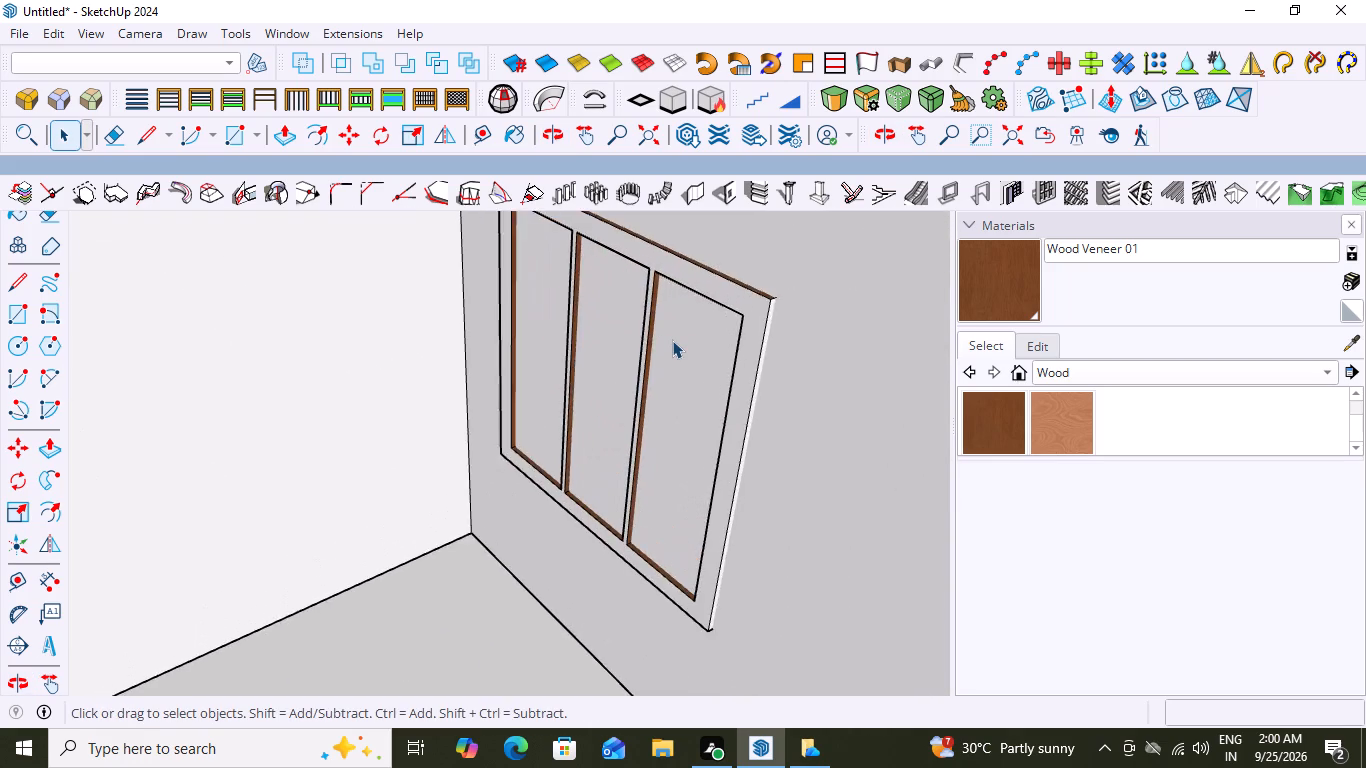
{"action": "scroll", "coordinate": [672, 340], "scroll_direction": "up", "scroll_amount": 4}
{"action": "left_click", "coordinate": [772, 280]}
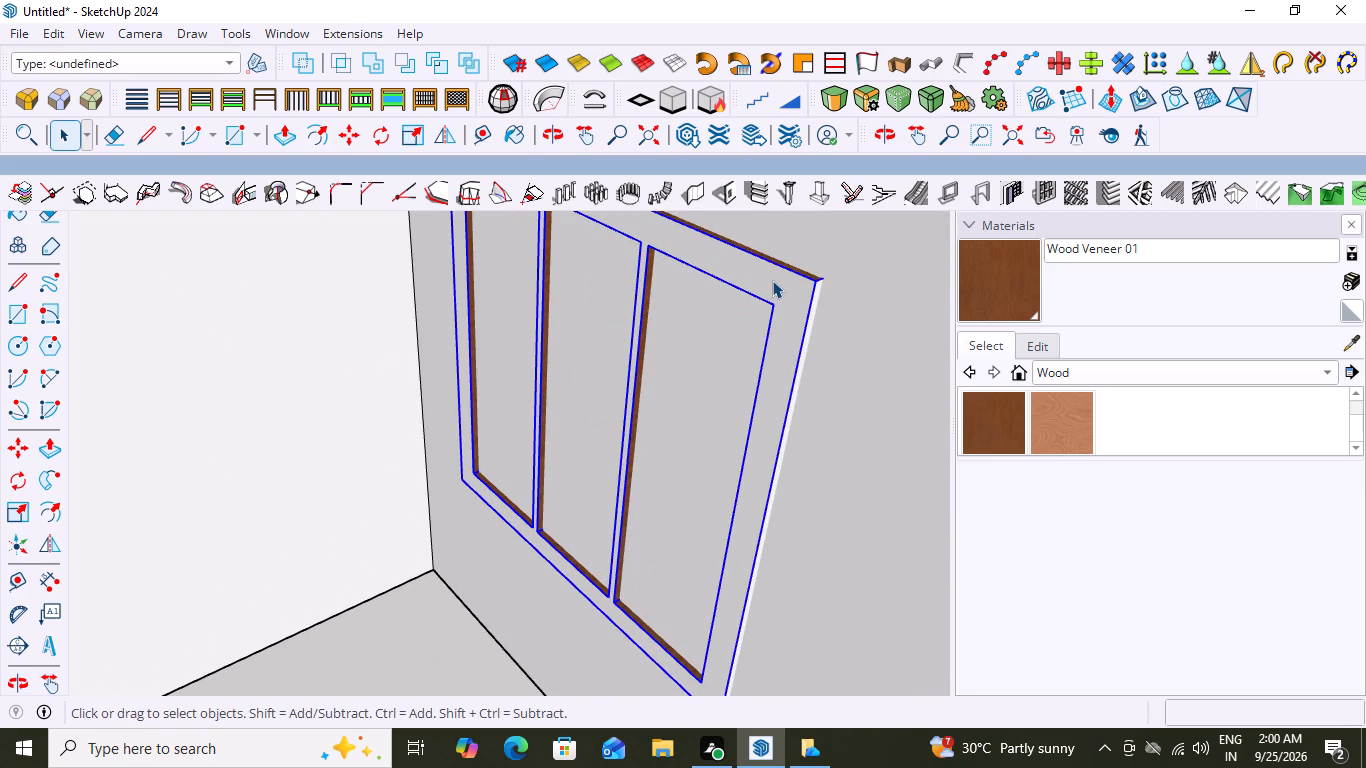
{"action": "left_click", "coordinate": [772, 280]}
{"action": "left_click", "coordinate": [772, 280]}
{"action": "left_click", "coordinate": [772, 280]}
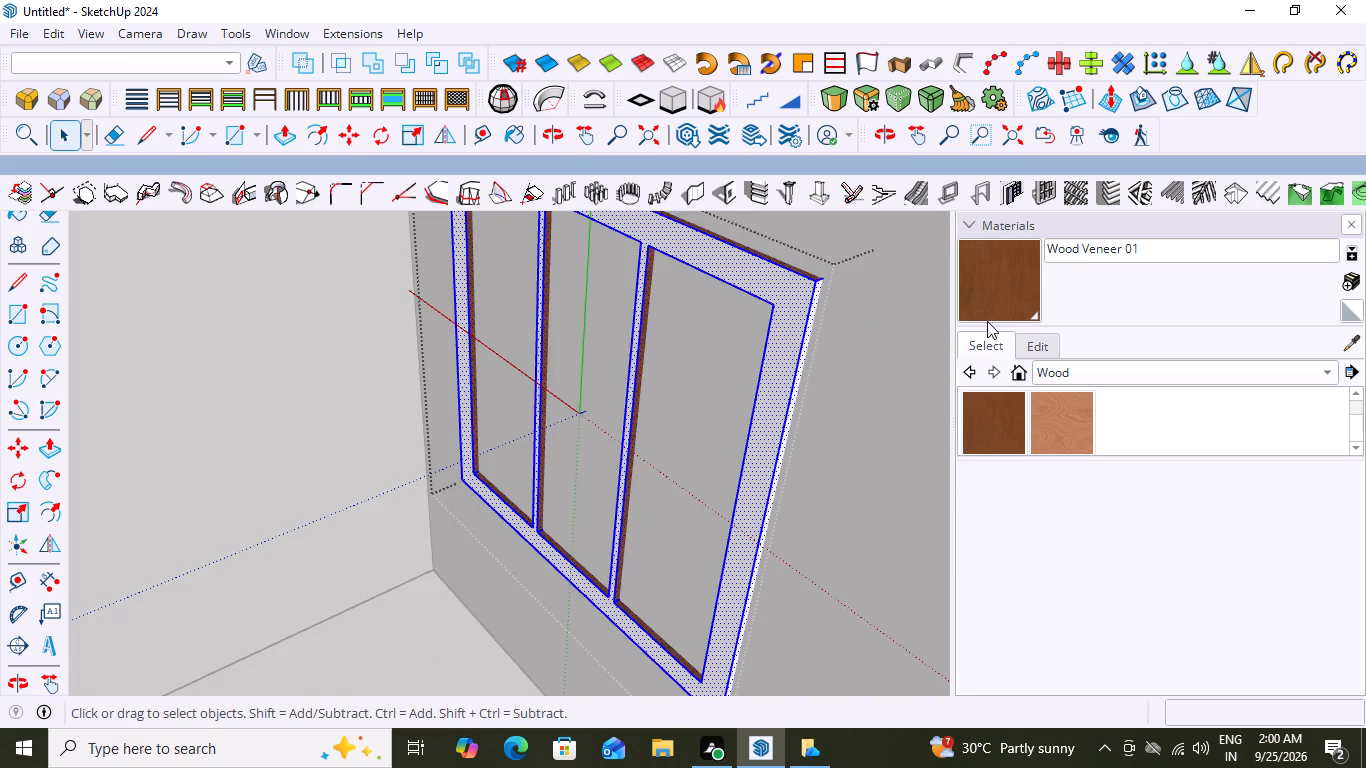
{"action": "left_click", "coordinate": [996, 420]}
{"action": "left_click", "coordinate": [769, 282]}
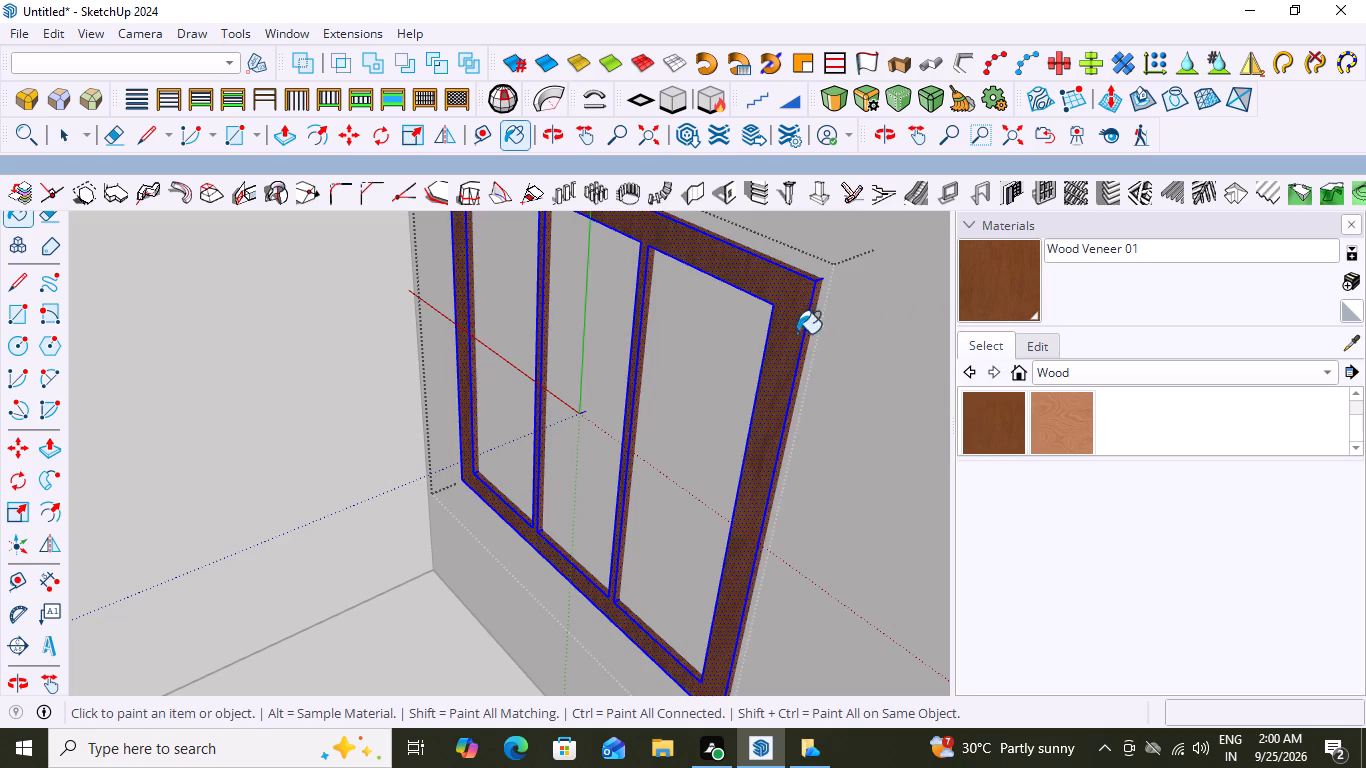
{"action": "scroll", "coordinate": [816, 327], "scroll_direction": "down", "scroll_amount": 20}
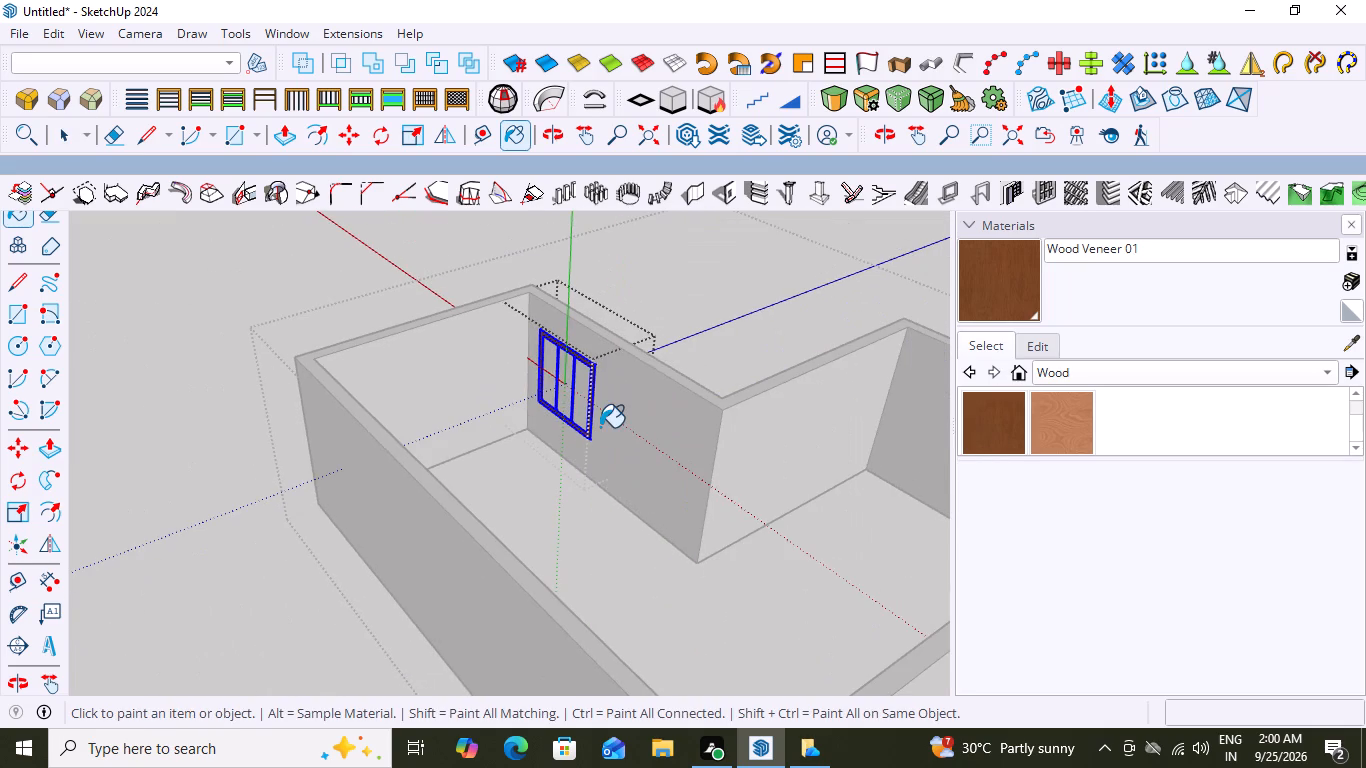
{"action": "key", "text": "space"}
{"action": "left_click", "coordinate": [730, 250]}
Examine the finished blue-glass and wood-veneer window from outside the room.
{"action": "middle_click_drag", "start_coordinate": [757, 369], "coordinate": [408, 374]}
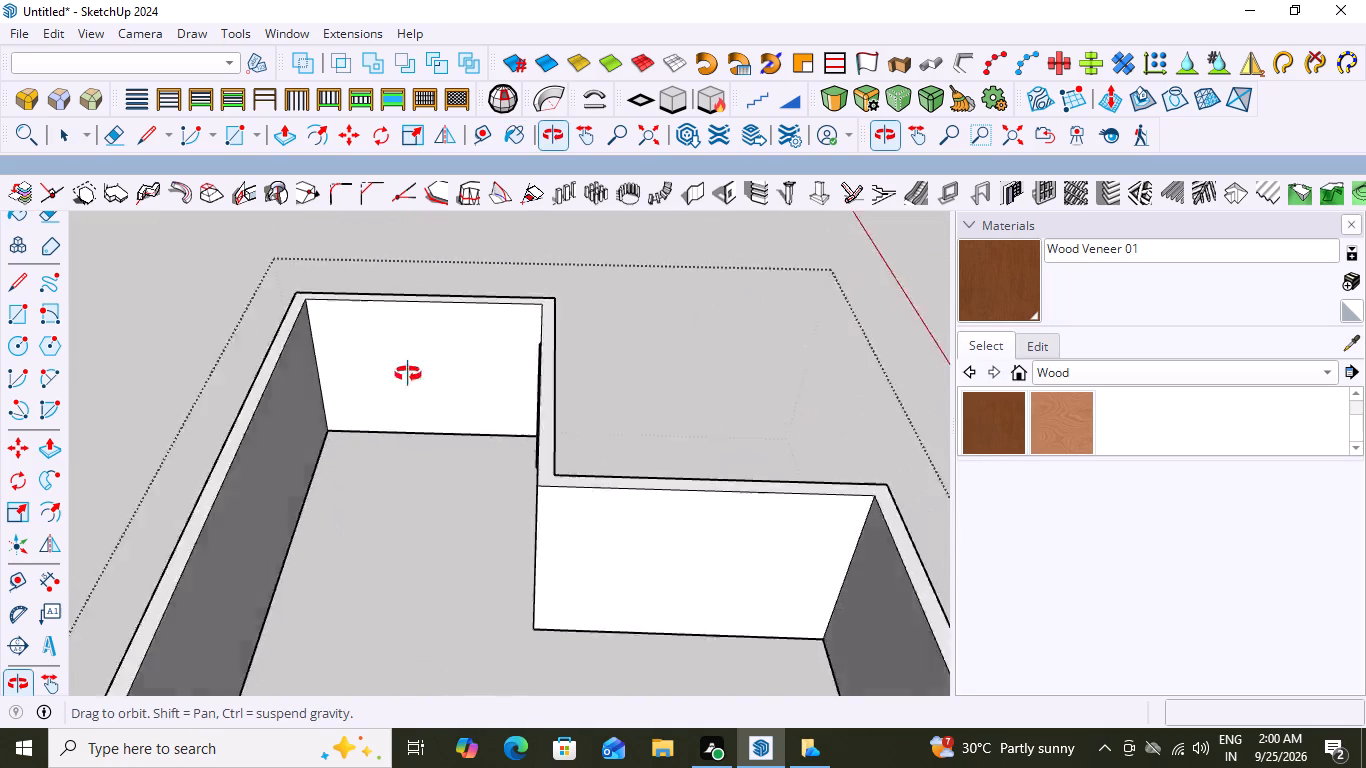
{"action": "middle_click_drag", "start_coordinate": [408, 374], "coordinate": [170, 286]}
{"action": "scroll", "coordinate": [472, 371], "scroll_direction": "up", "scroll_amount": 1}
{"action": "middle_click_drag", "start_coordinate": [430, 397], "coordinate": [300, 375]}
{"action": "scroll", "coordinate": [444, 377], "scroll_direction": "up", "scroll_amount": 2}
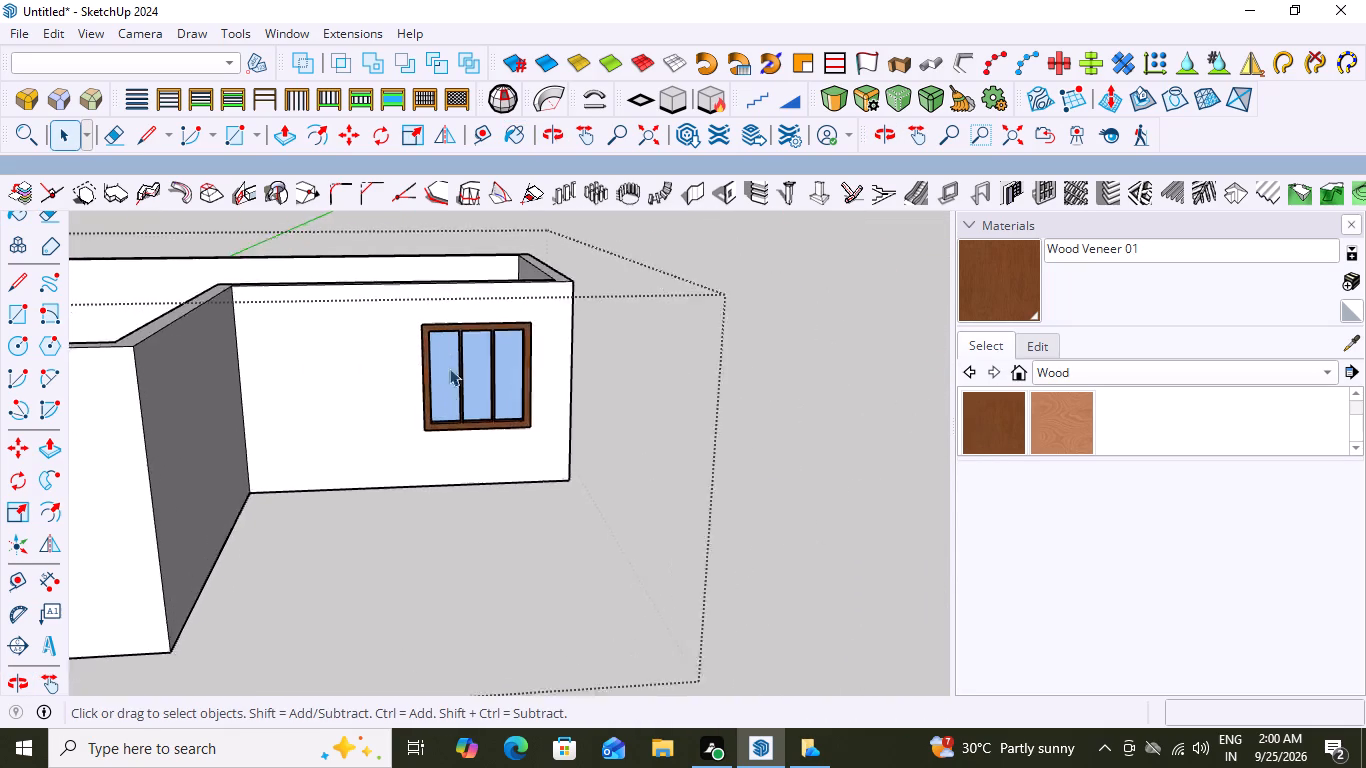
{"action": "scroll", "coordinate": [449, 368], "scroll_direction": "up", "scroll_amount": 6}
{"action": "scroll", "coordinate": [488, 360], "scroll_direction": "down", "scroll_amount": 12}
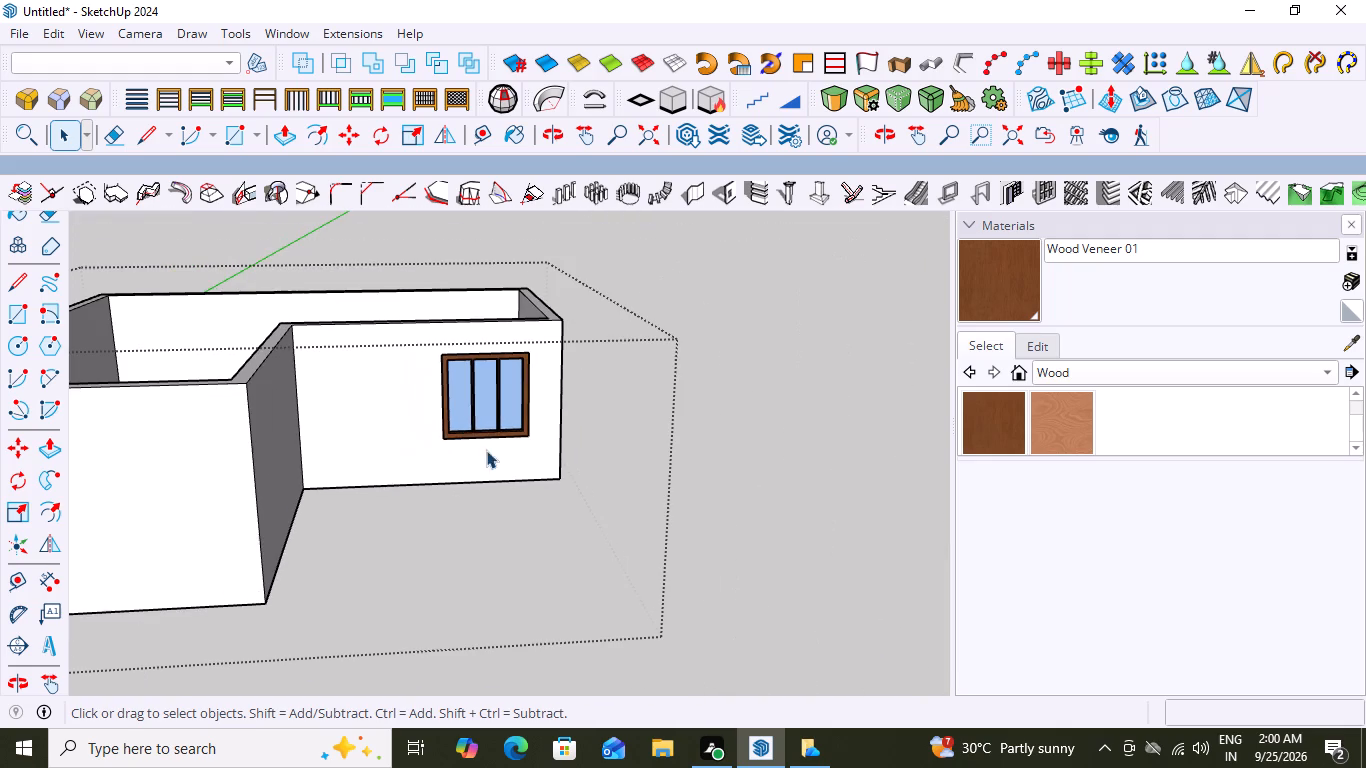
{"action": "scroll", "coordinate": [359, 462], "scroll_direction": "up", "scroll_amount": 1}
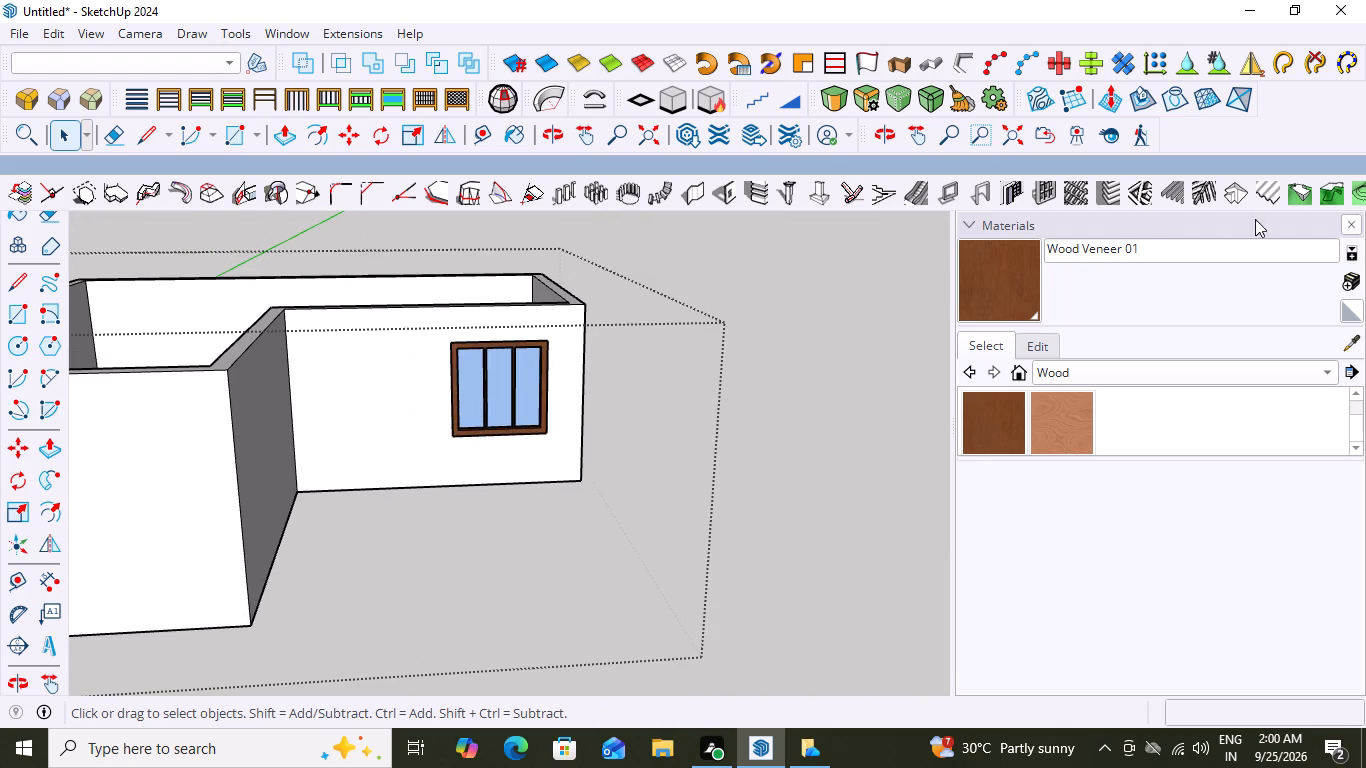
Close the Materials palette.
{"action": "left_click", "coordinate": [1349, 215]}
Draw a Type A door 93" high and about 4' 4" wide between the recessed wall's inner corner and window, and close the wall group.
{"action": "scroll", "coordinate": [481, 342], "scroll_direction": "down", "scroll_amount": 3}
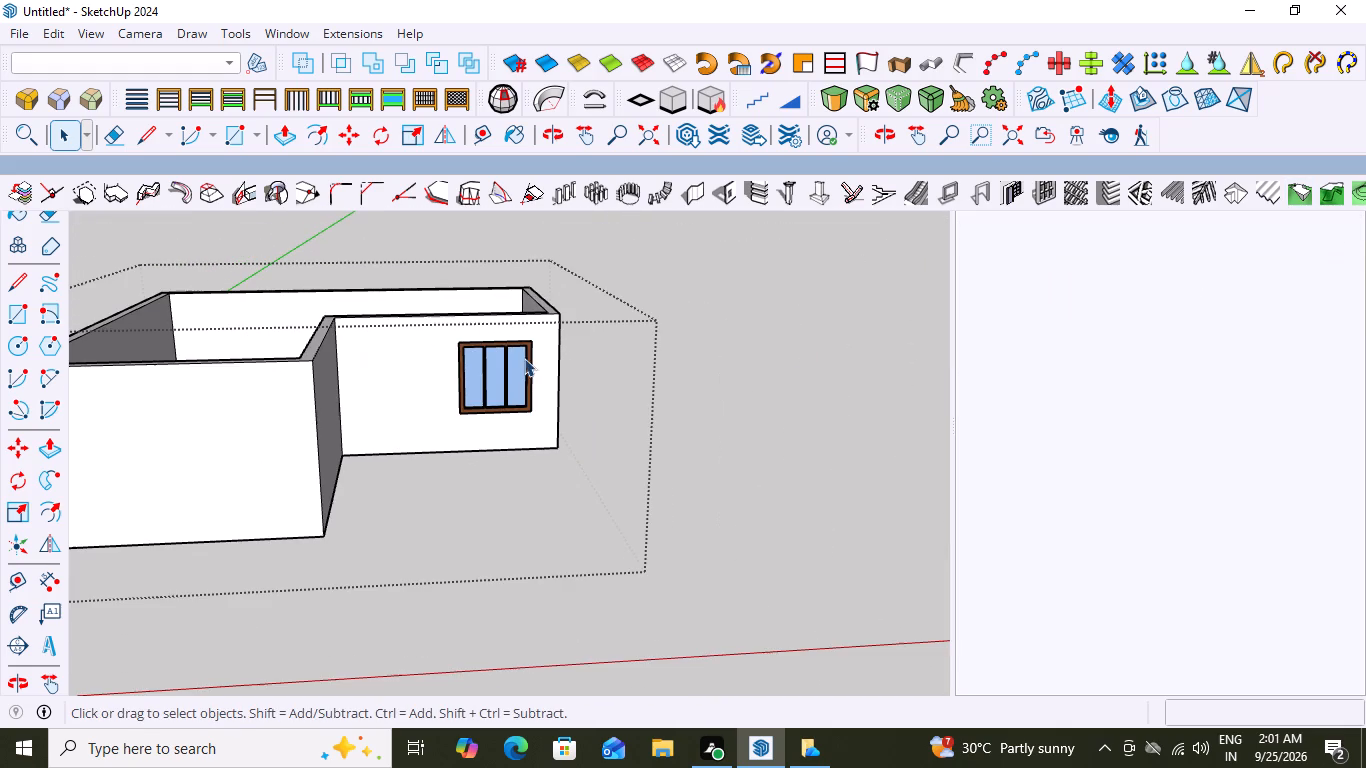
{"action": "scroll", "coordinate": [413, 376], "scroll_direction": "up", "scroll_amount": 4}
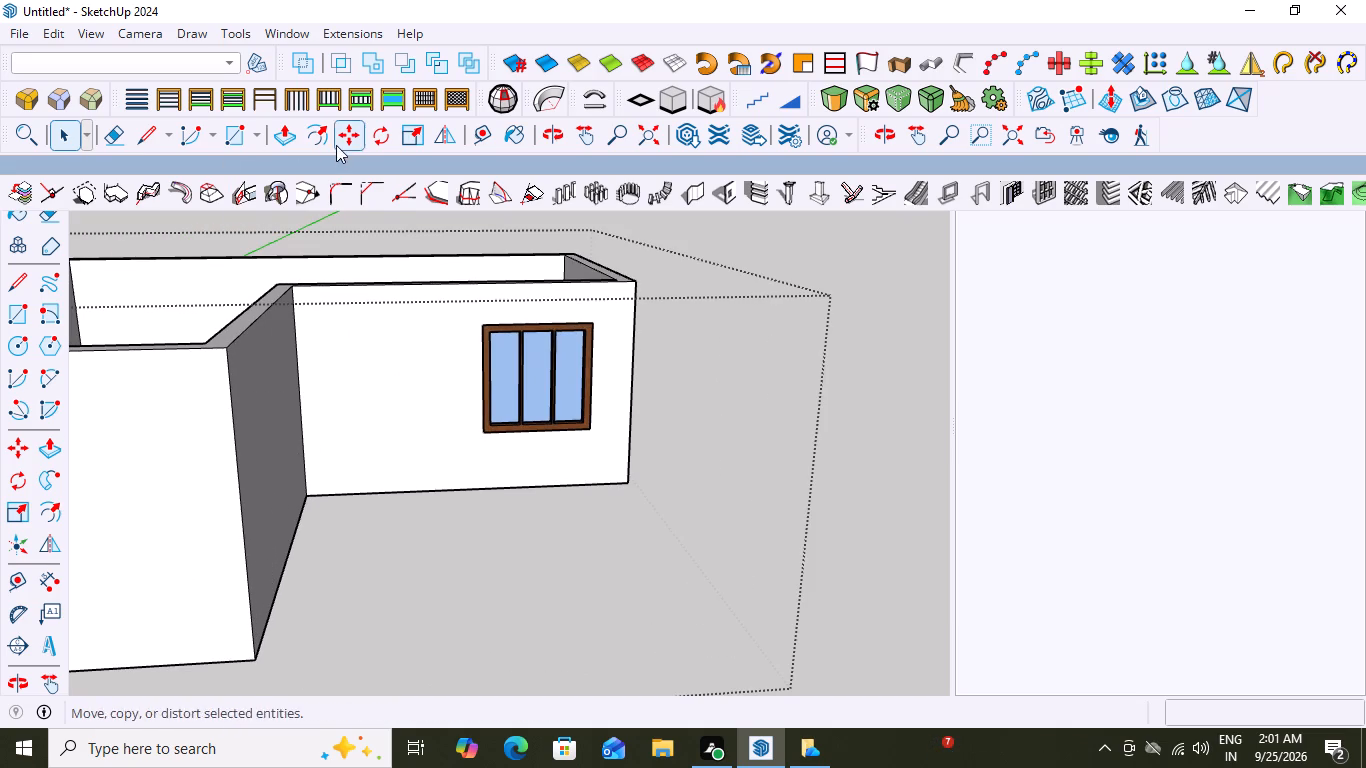
{"action": "left_click", "coordinate": [364, 33]}
{"action": "left_click", "coordinate": [386, 206]}
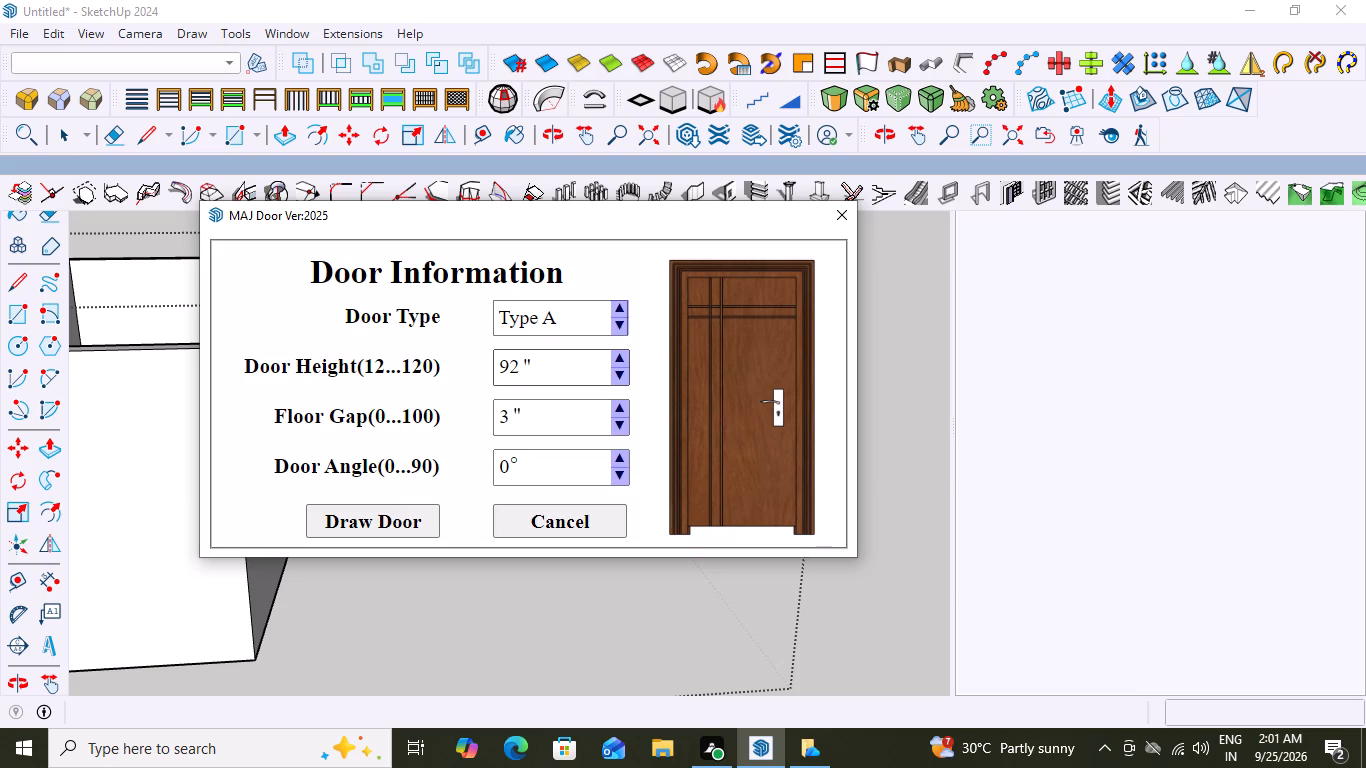
{"action": "left_click", "coordinate": [518, 366]}
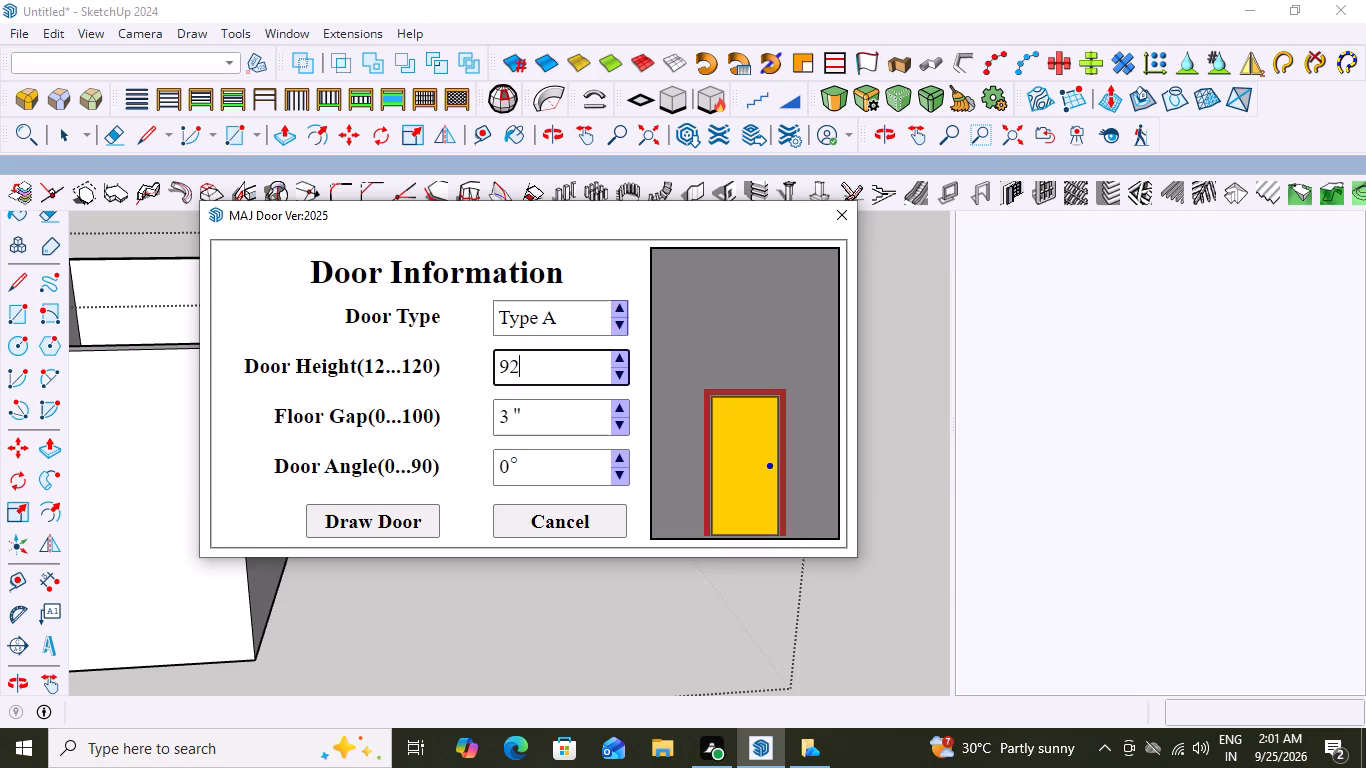
{"action": "key", "text": "BackSpace"}
{"action": "key", "text": "3"}
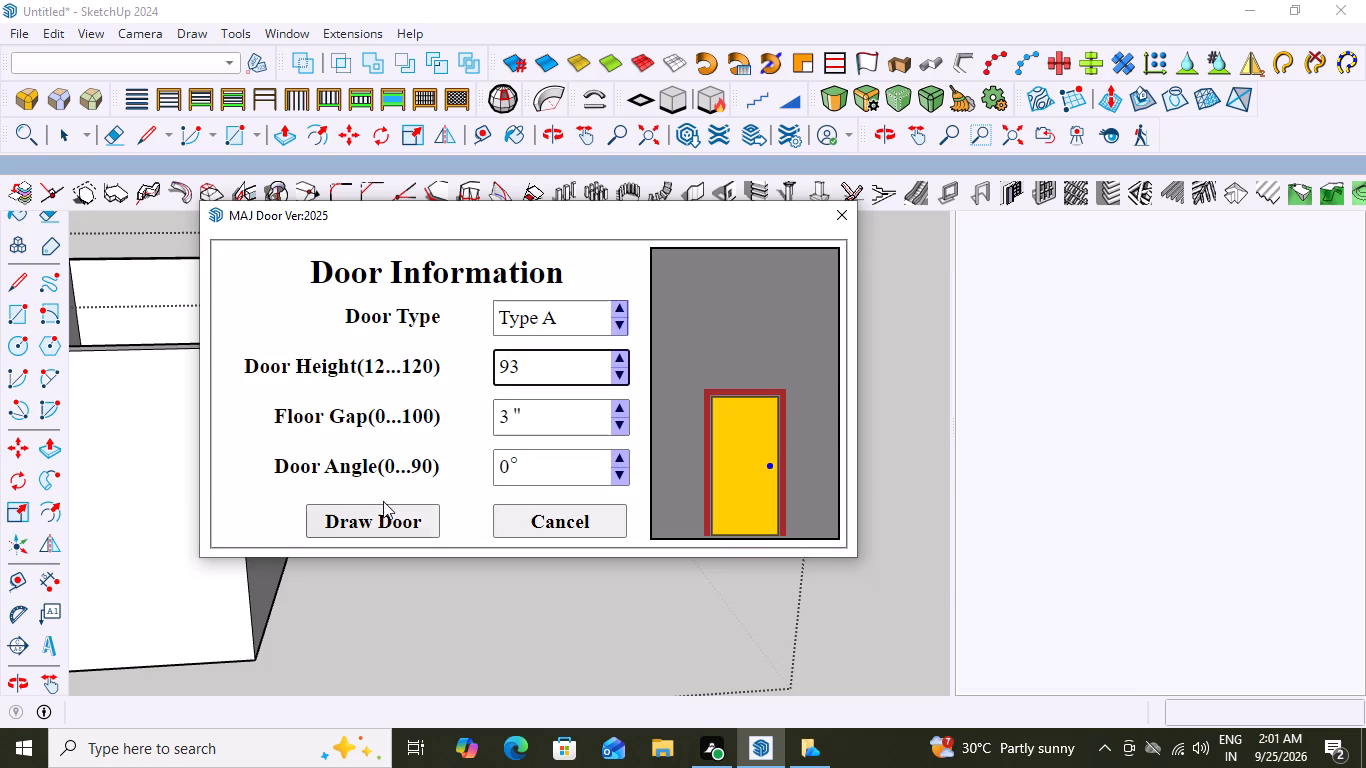
{"action": "left_click", "coordinate": [384, 523]}
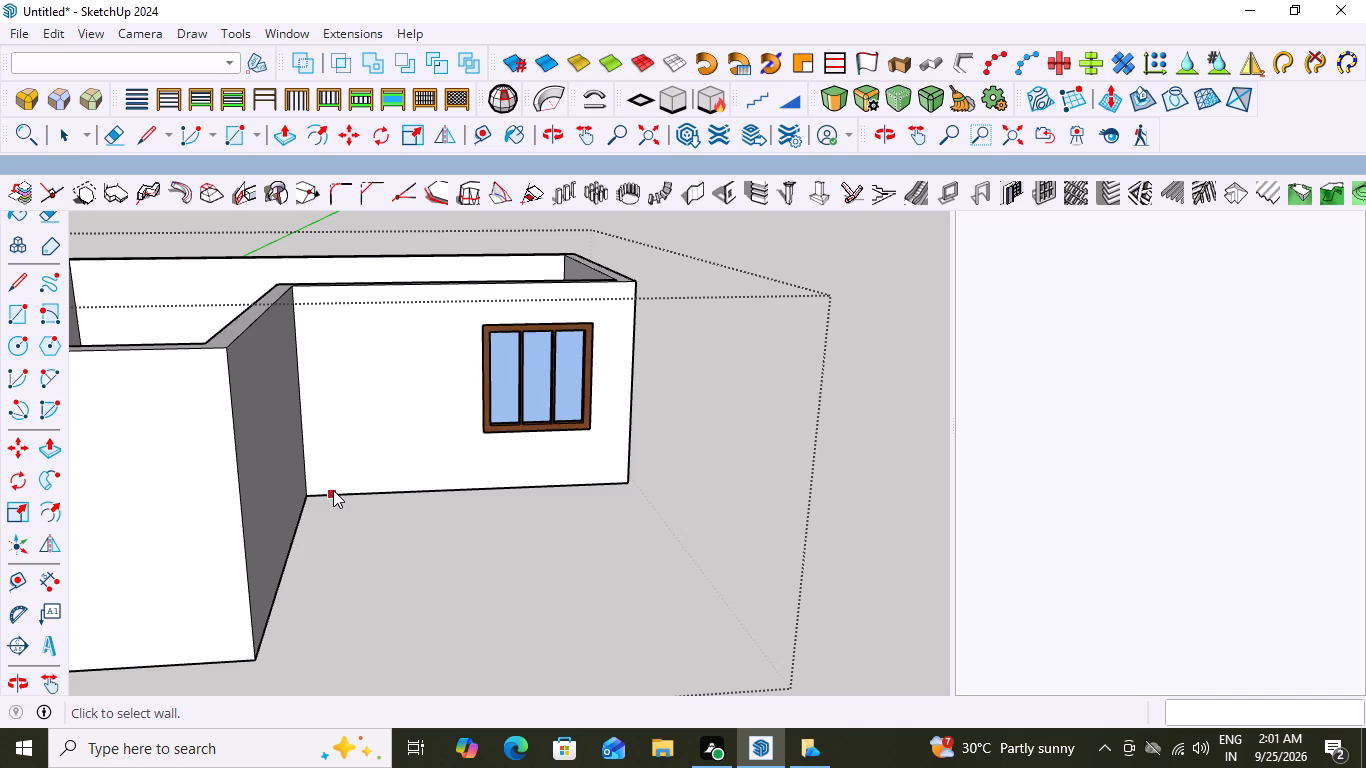
{"action": "left_click", "coordinate": [333, 490]}
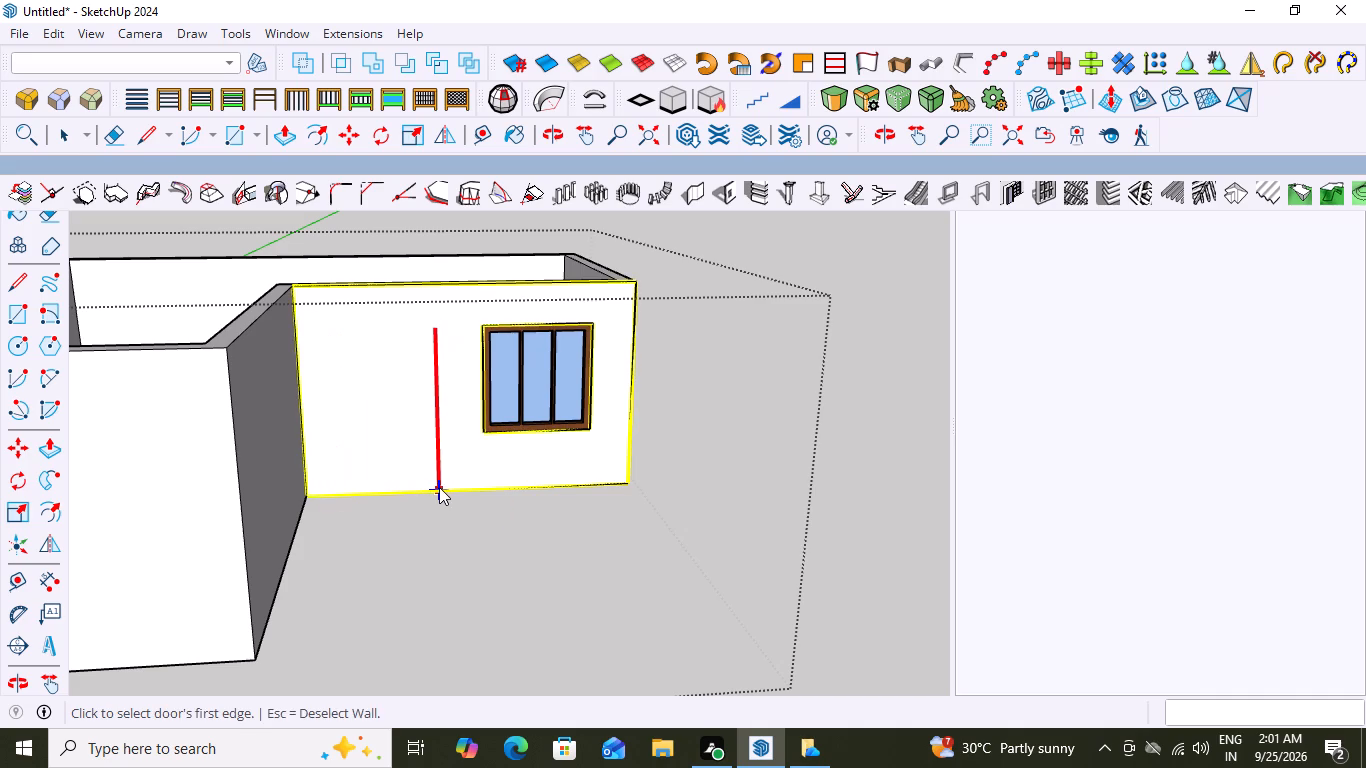
{"action": "left_click", "coordinate": [435, 489]}
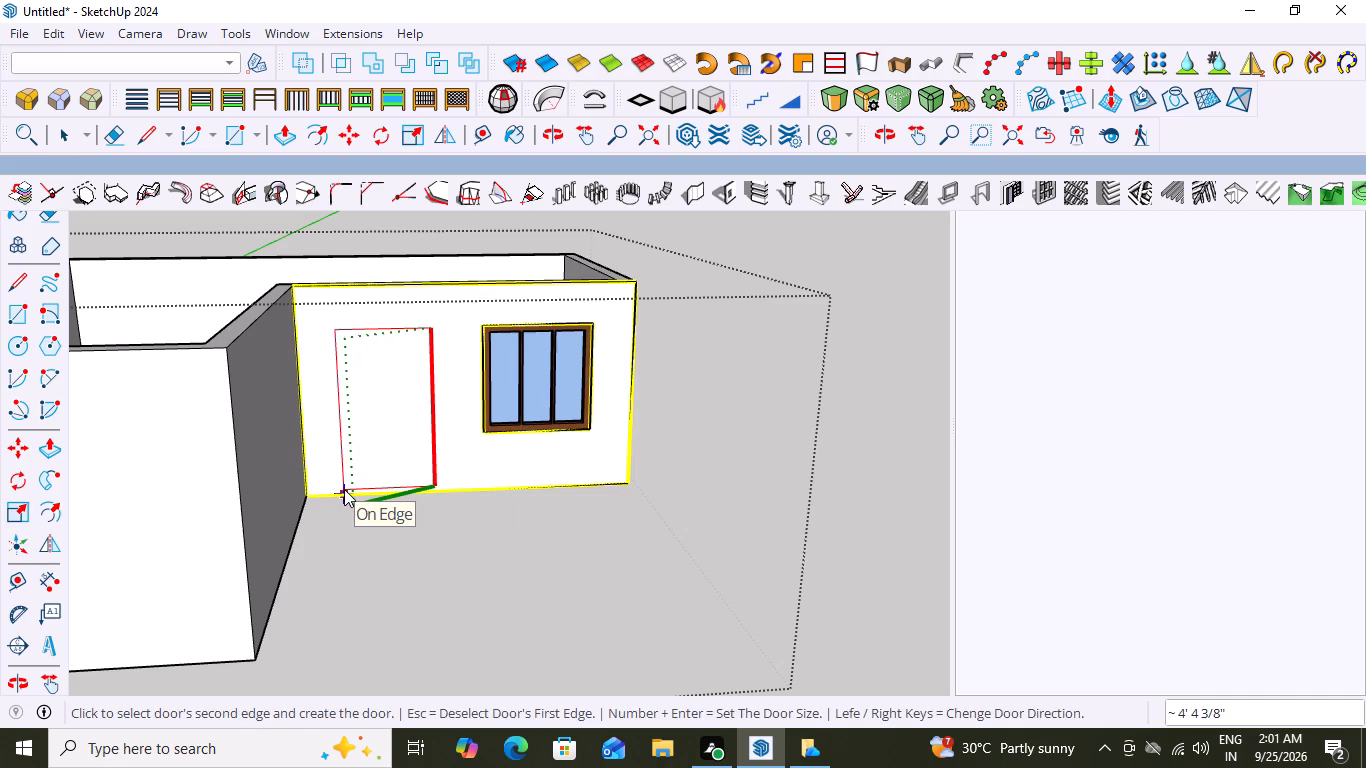
{"action": "left_click", "coordinate": [344, 489]}
{"action": "scroll", "coordinate": [445, 378], "scroll_direction": "up", "scroll_amount": 6}
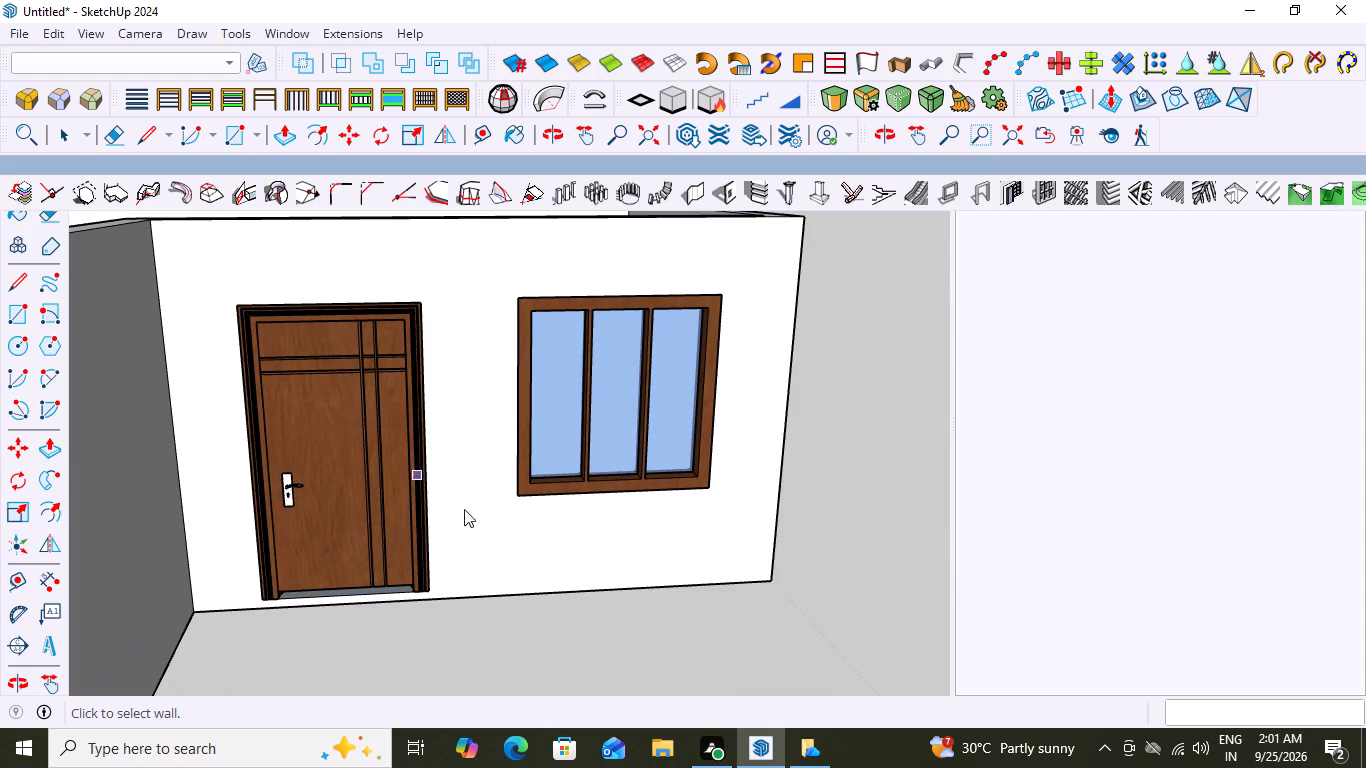
{"action": "key", "text": "space"}
{"action": "left_click", "coordinate": [851, 363]}
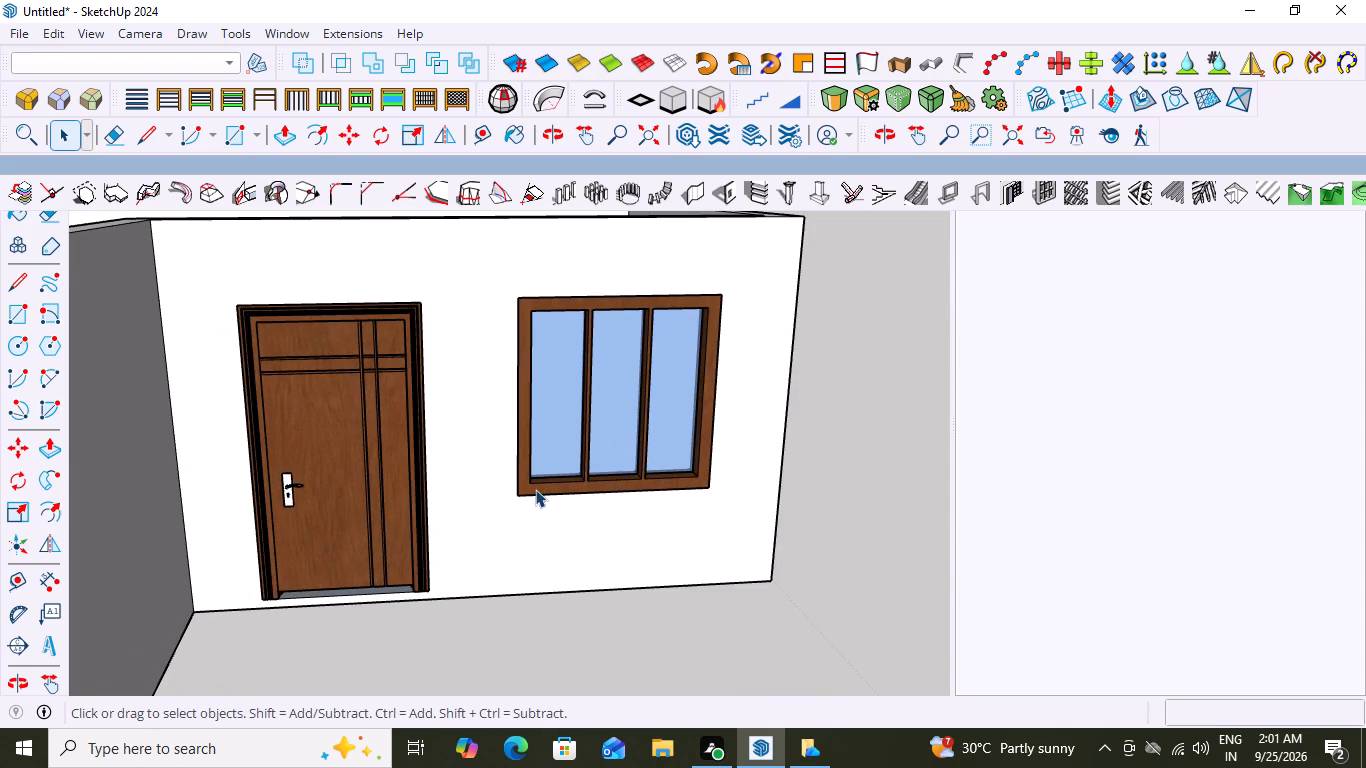
{"action": "scroll", "coordinate": [534, 489], "scroll_direction": "down", "scroll_amount": 8}
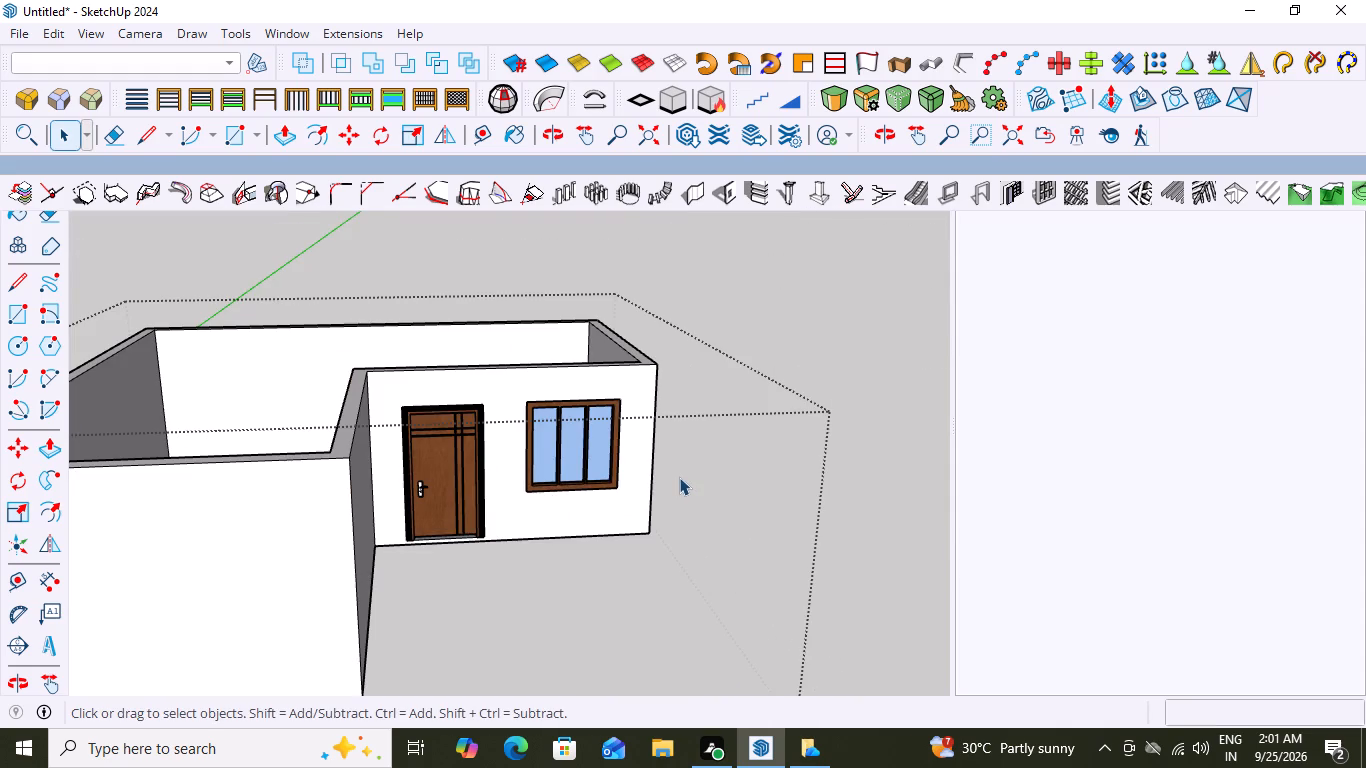
{"action": "scroll", "coordinate": [679, 477], "scroll_direction": "down", "scroll_amount": 1}
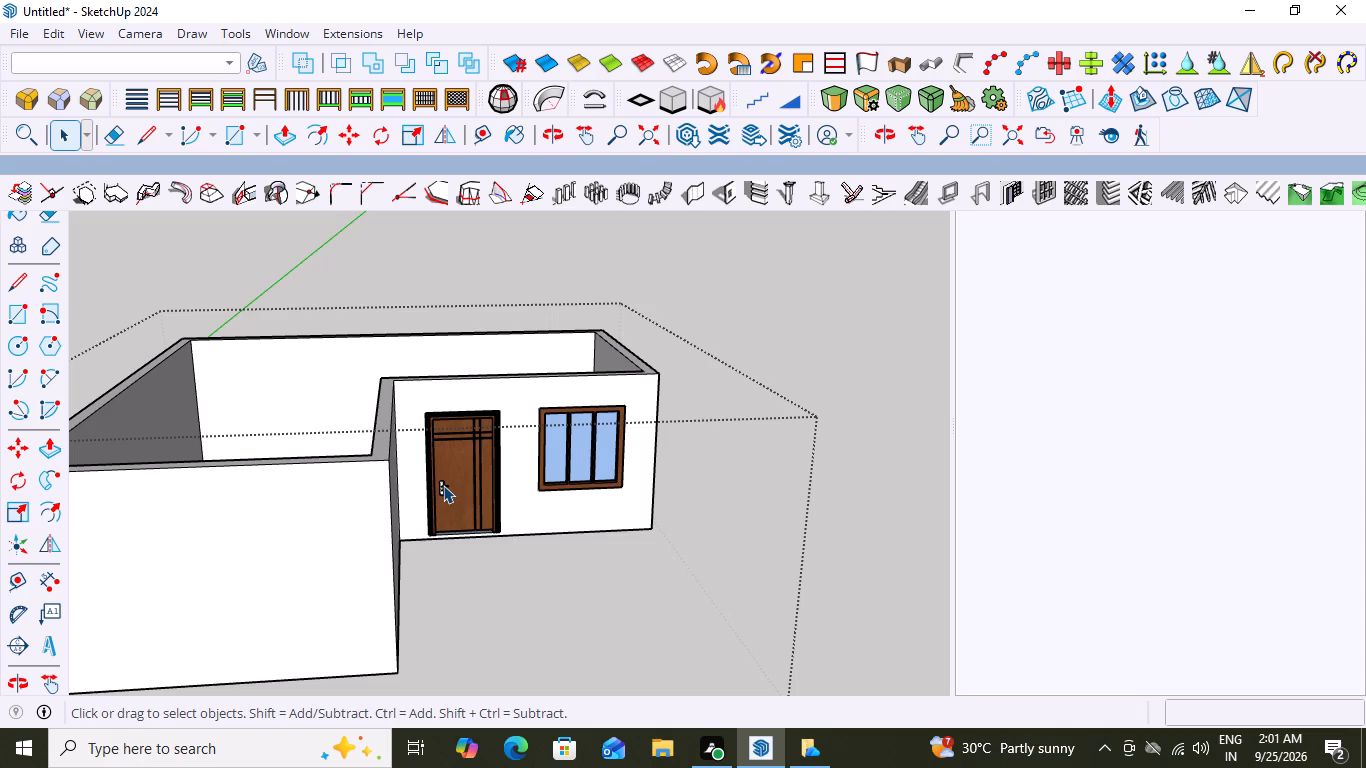
{"action": "scroll", "coordinate": [631, 426], "scroll_direction": "down", "scroll_amount": 3}
{"action": "middle_click_drag", "start_coordinate": [679, 456], "coordinate": [637, 391]}
{"action": "scroll", "coordinate": [572, 428], "scroll_direction": "up", "scroll_amount": 6}
{"action": "left_click", "coordinate": [681, 246]}
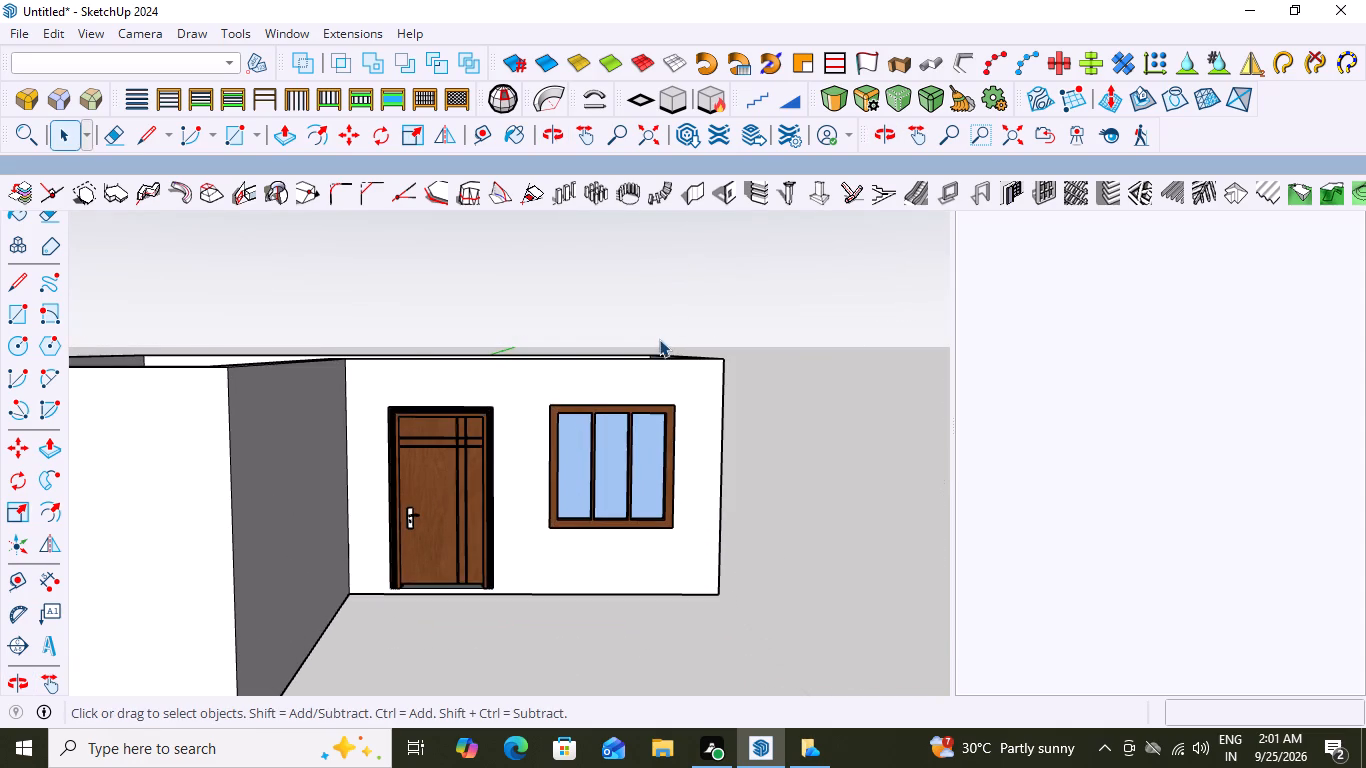
Examine the new door and the window in the recessed wall from outside the room.
{"action": "scroll", "coordinate": [659, 339], "scroll_direction": "down", "scroll_amount": 7}
{"action": "middle_click_drag", "start_coordinate": [642, 347], "coordinate": [646, 495]}
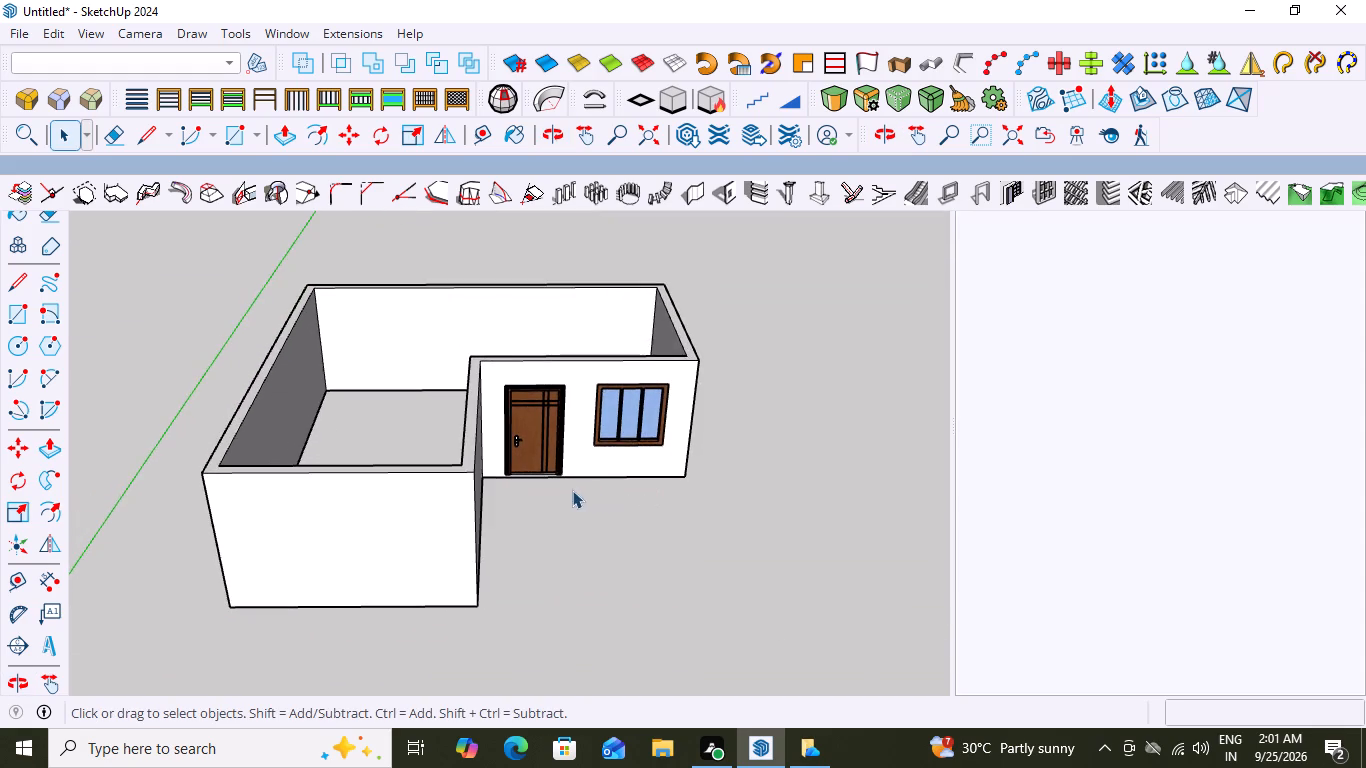
{"action": "scroll", "coordinate": [569, 491], "scroll_direction": "up", "scroll_amount": 10}
{"action": "scroll", "coordinate": [541, 375], "scroll_direction": "down", "scroll_amount": 7}
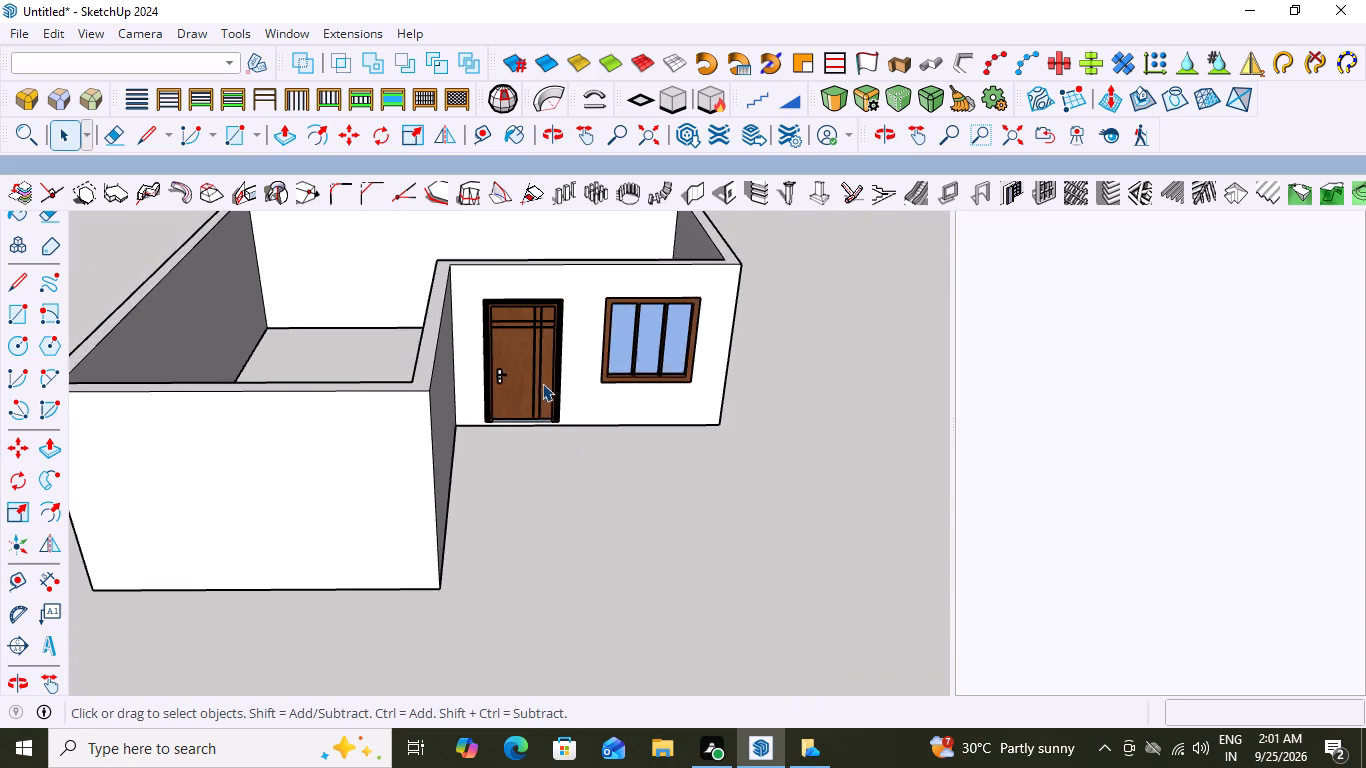
{"action": "middle_click_drag", "start_coordinate": [582, 352], "coordinate": [655, 324]}
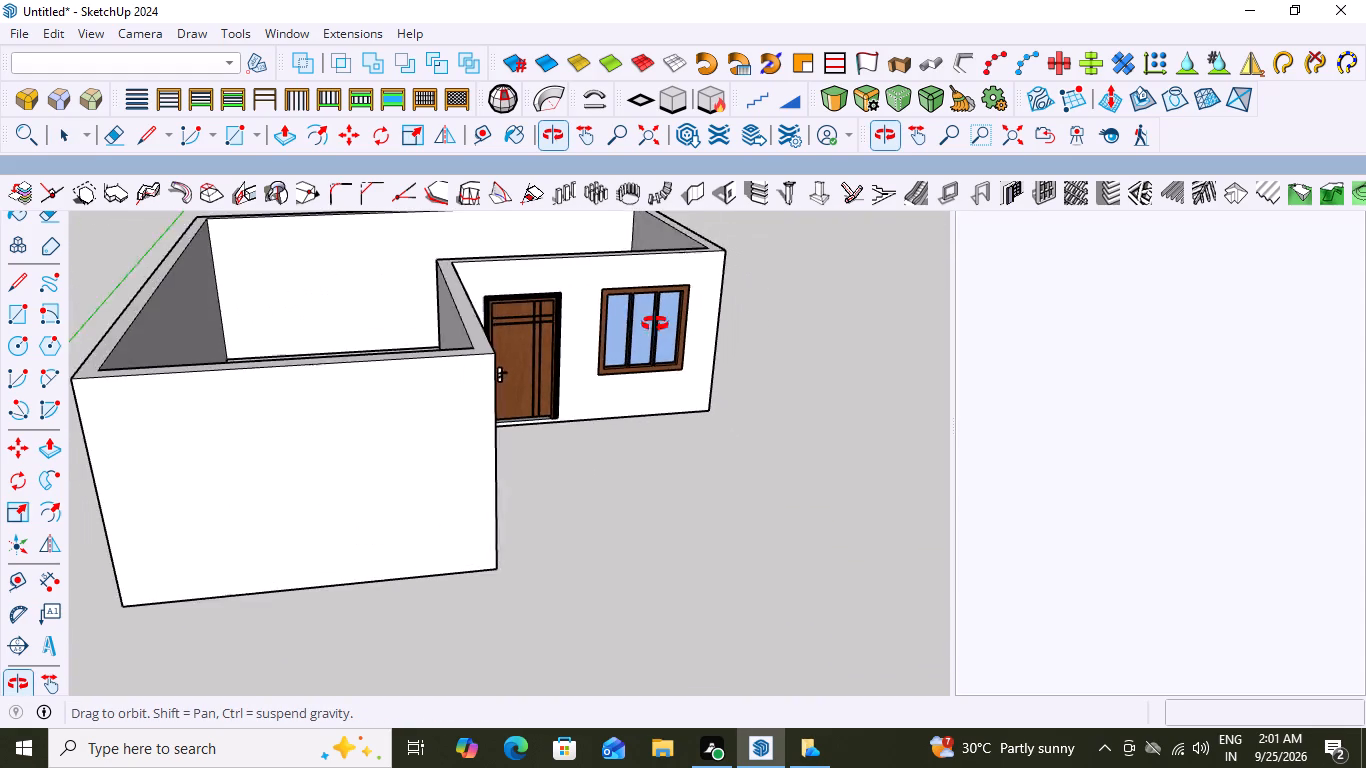
{"action": "middle_click_drag", "start_coordinate": [655, 324], "coordinate": [658, 323]}
{"action": "middle_click_drag", "start_coordinate": [514, 310], "coordinate": [433, 310]}
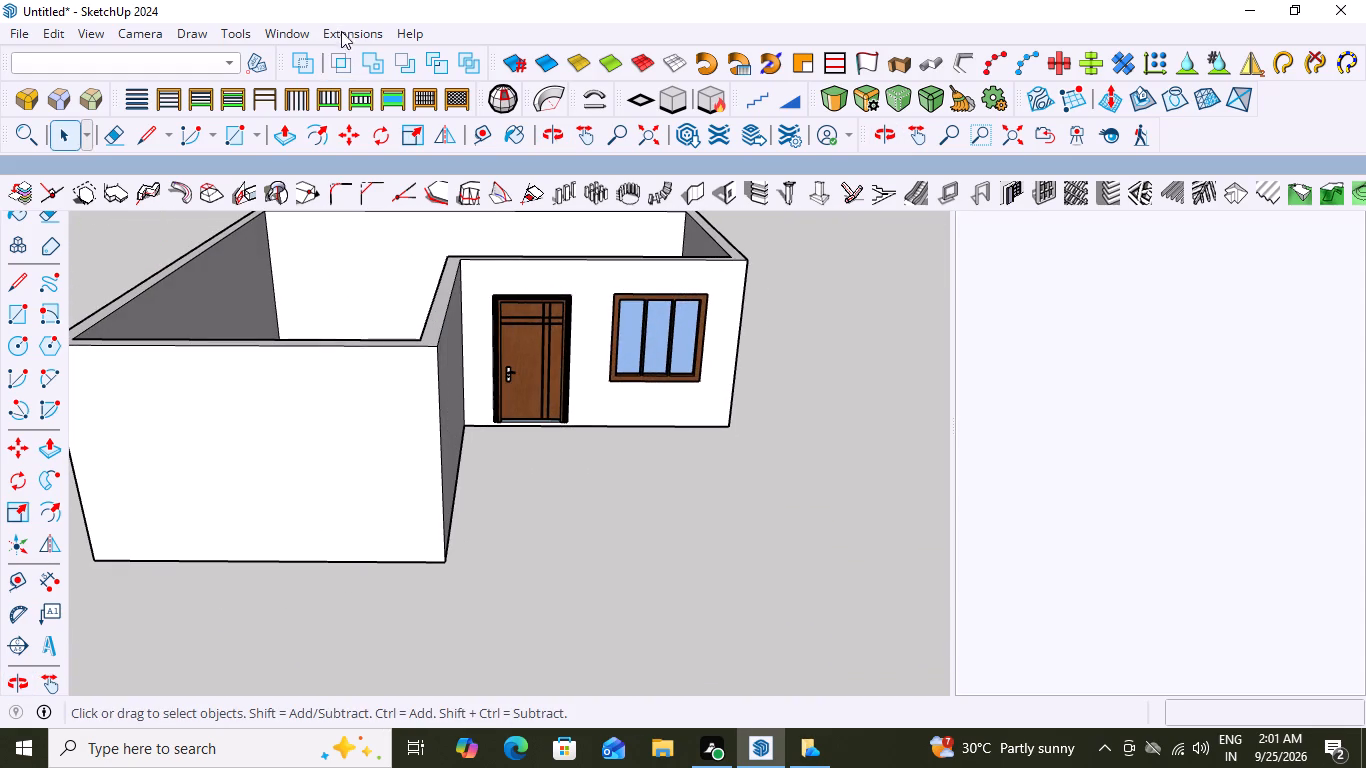
Hide the default tray to widen the modelling view.
{"action": "left_click", "coordinate": [341, 28]}
{"action": "left_click", "coordinate": [303, 30]}
{"action": "left_click", "coordinate": [296, 27]}
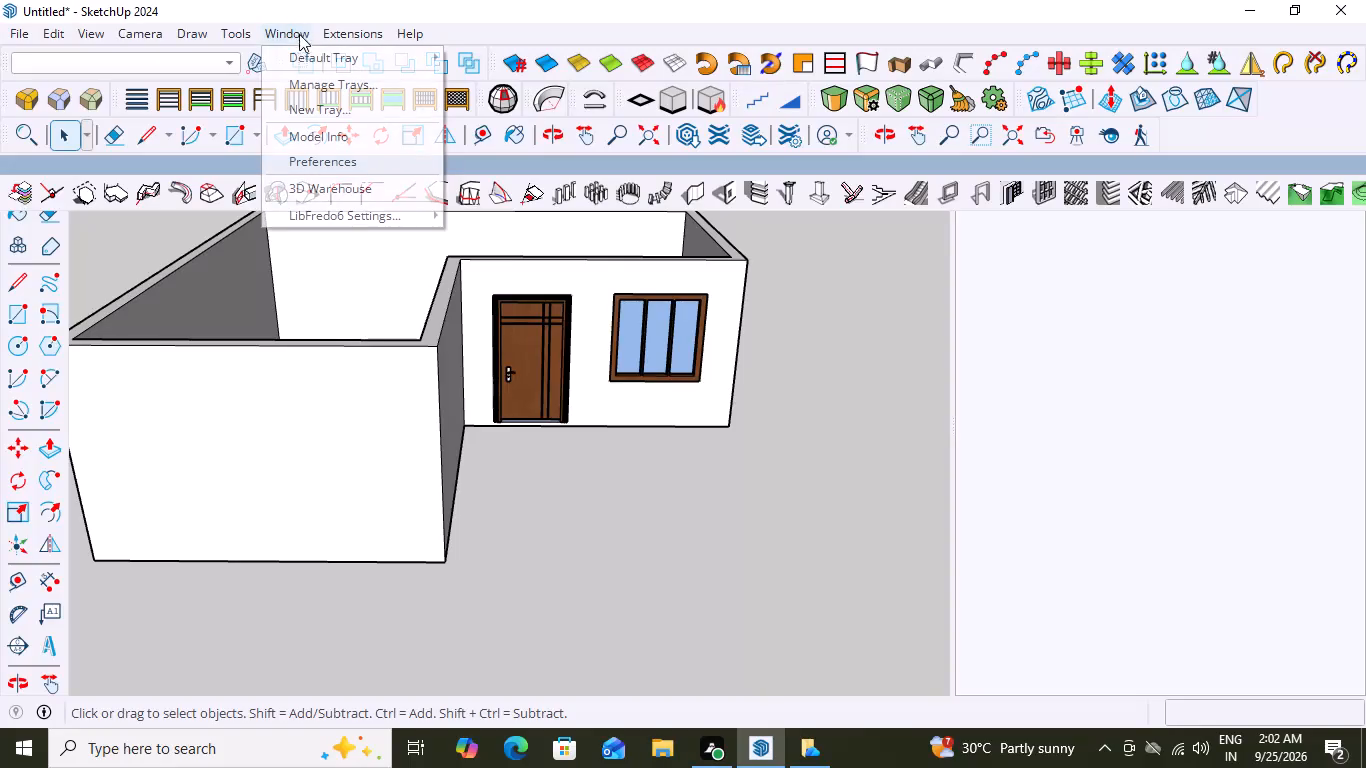
{"action": "left_click", "coordinate": [516, 56]}
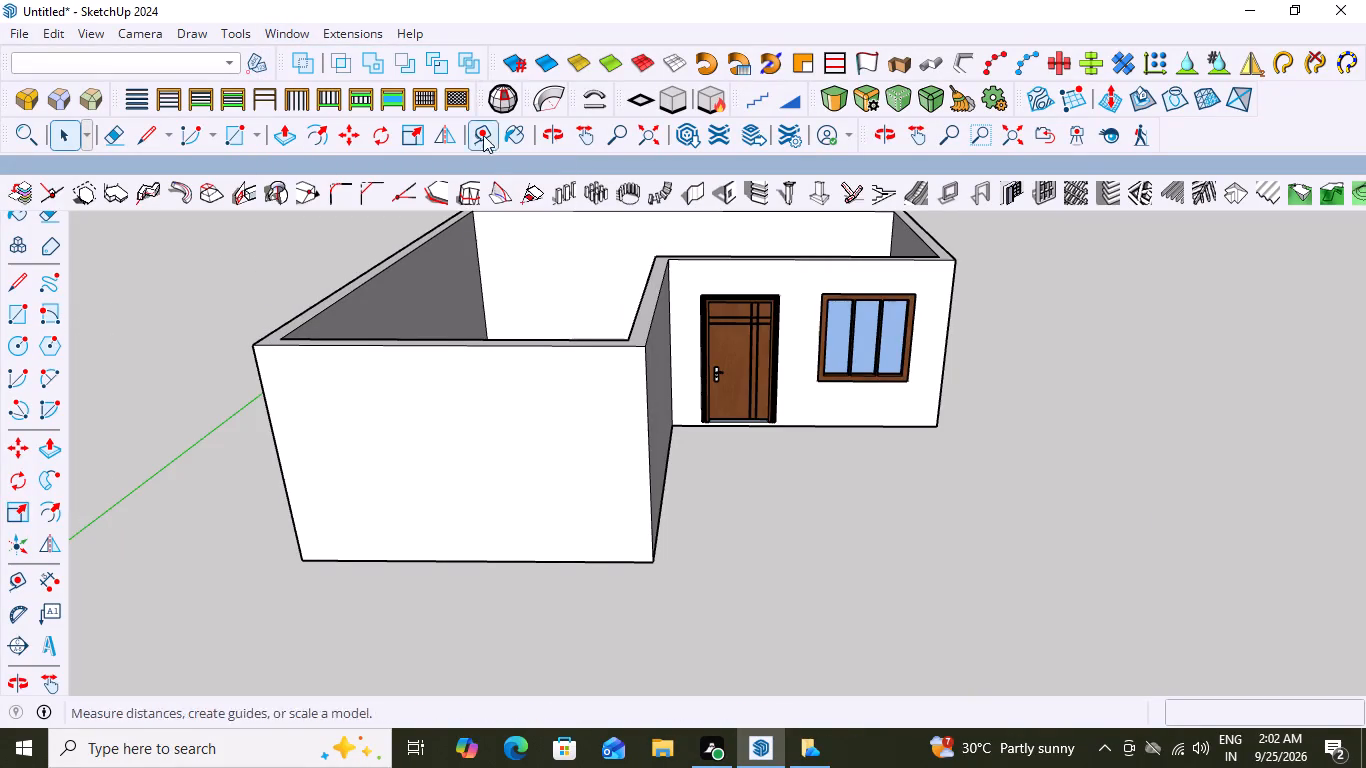
Examine the whole room and the recessed wall's door and window from several outside angles.
{"action": "scroll", "coordinate": [592, 245], "scroll_direction": "down", "scroll_amount": 6}
{"action": "scroll", "coordinate": [705, 253], "scroll_direction": "up", "scroll_amount": 7}
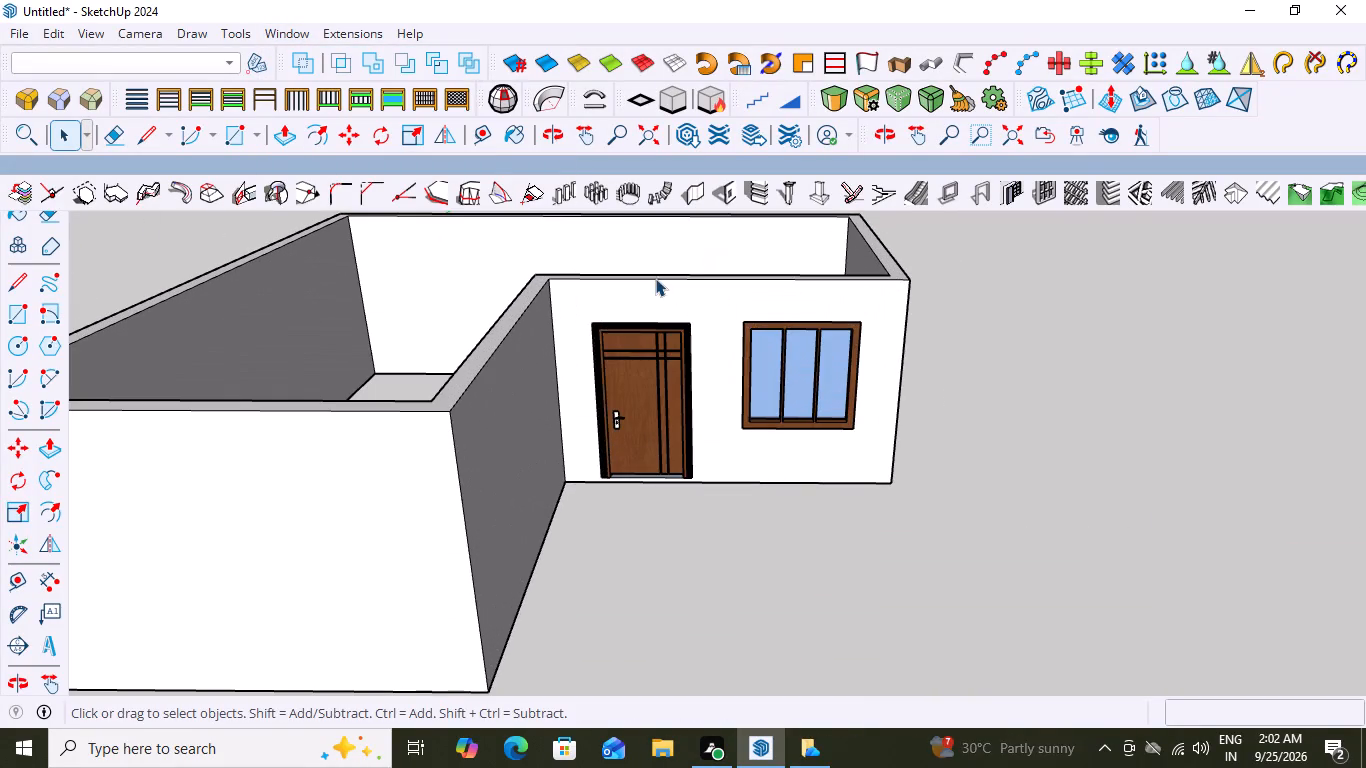
{"action": "scroll", "coordinate": [648, 280], "scroll_direction": "down", "scroll_amount": 2}
{"action": "middle_click_drag", "start_coordinate": [721, 301], "coordinate": [743, 332]}
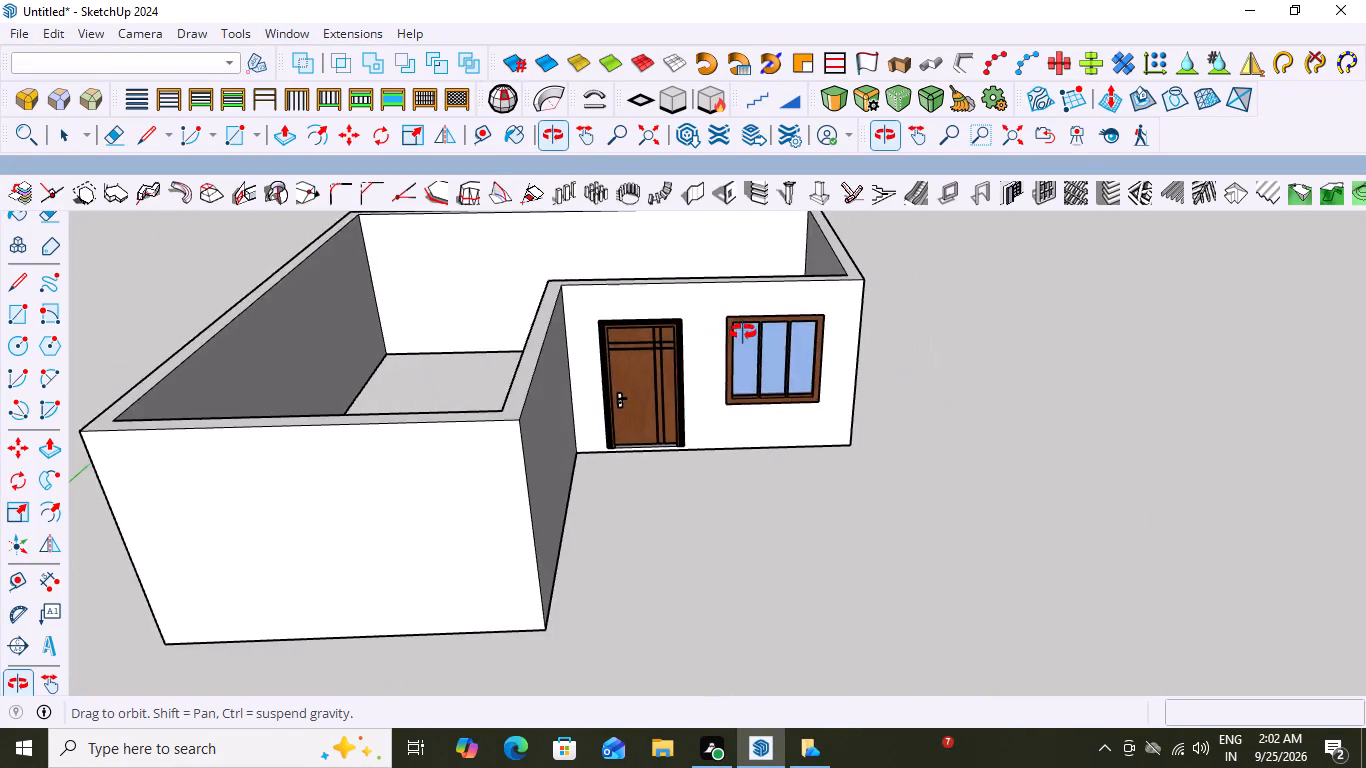
{"action": "middle_click_drag", "start_coordinate": [743, 332], "coordinate": [739, 352]}
{"action": "scroll", "coordinate": [743, 332], "scroll_direction": "down", "scroll_amount": 7}
{"action": "middle_click_drag", "start_coordinate": [784, 348], "coordinate": [777, 244]}
{"action": "scroll", "coordinate": [666, 353], "scroll_direction": "up", "scroll_amount": 1}
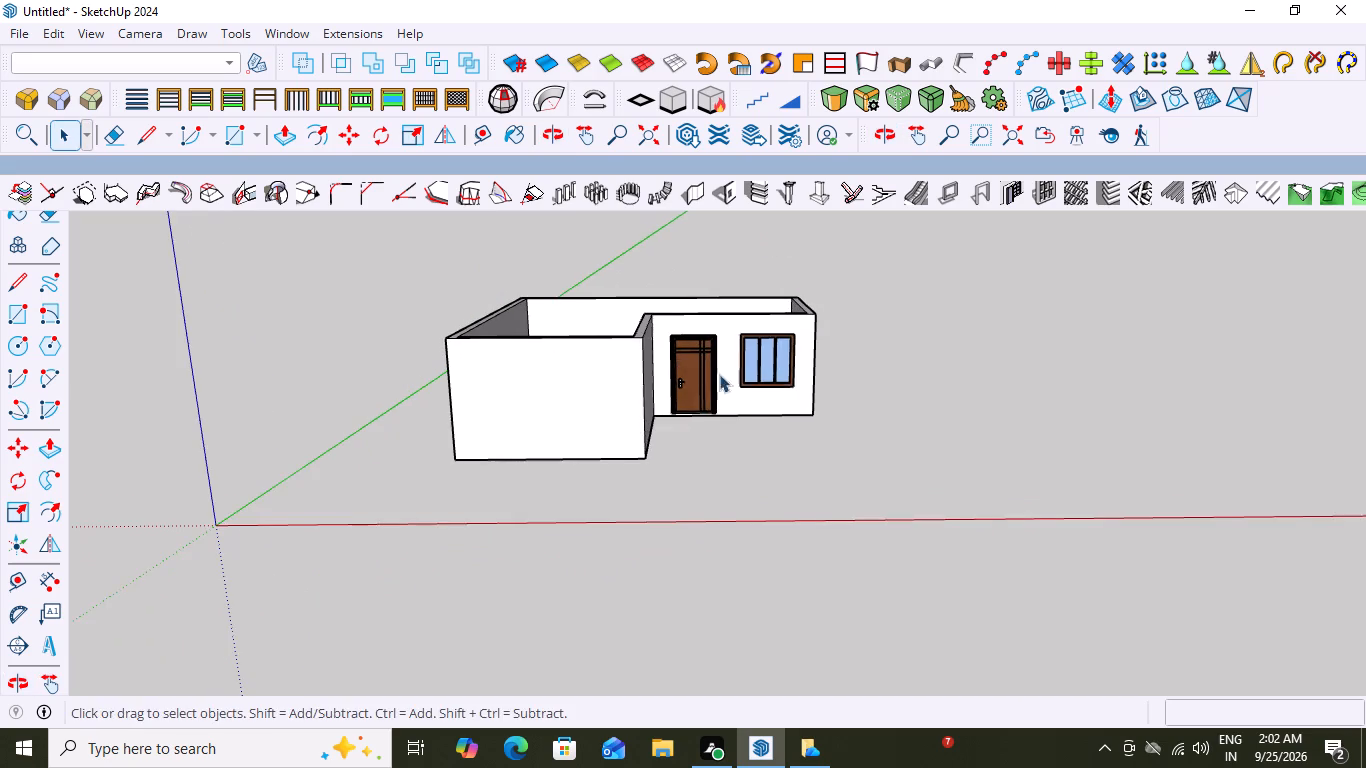
{"action": "middle_click_drag", "start_coordinate": [752, 379], "coordinate": [815, 373]}
{"action": "scroll", "coordinate": [727, 376], "scroll_direction": "up", "scroll_amount": 9}
{"action": "middle_click_drag", "start_coordinate": [762, 374], "coordinate": [732, 377]}
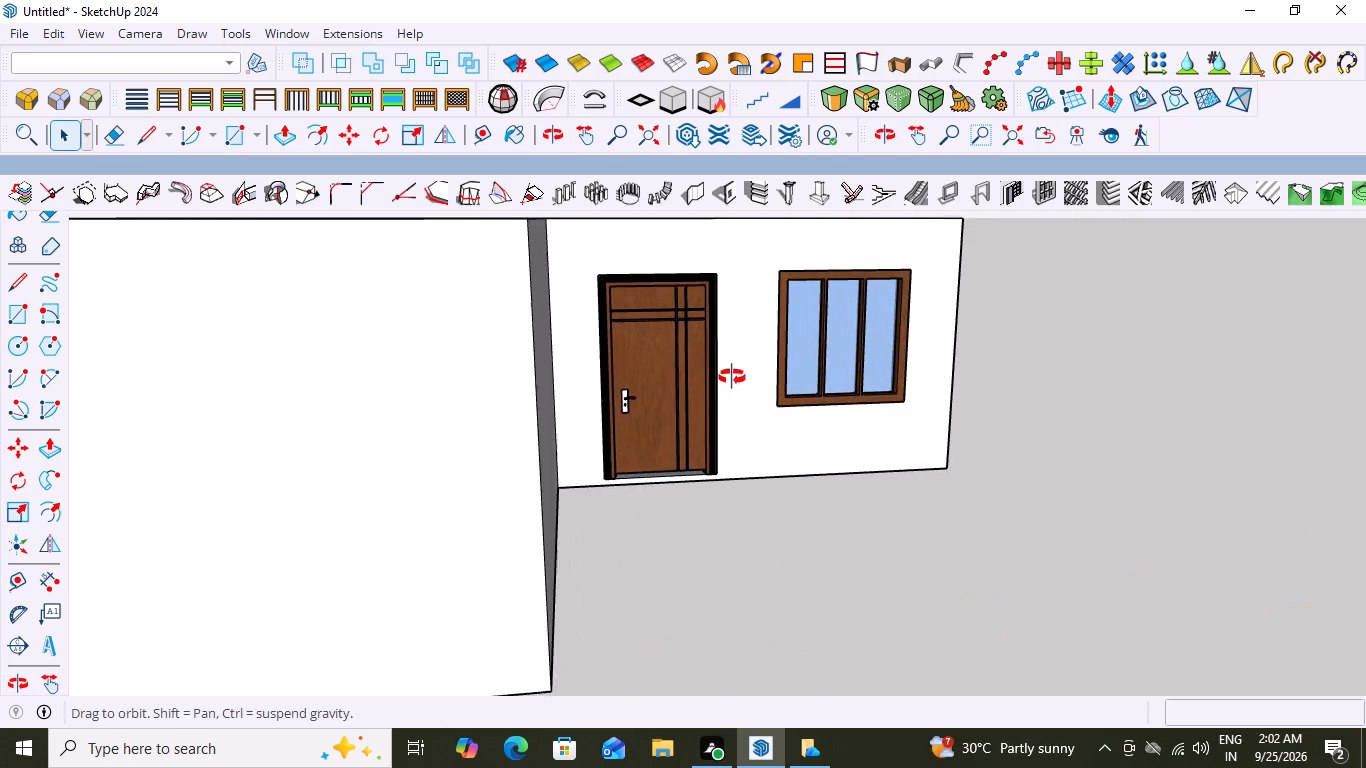
{"action": "middle_click_drag", "start_coordinate": [732, 377], "coordinate": [704, 378]}
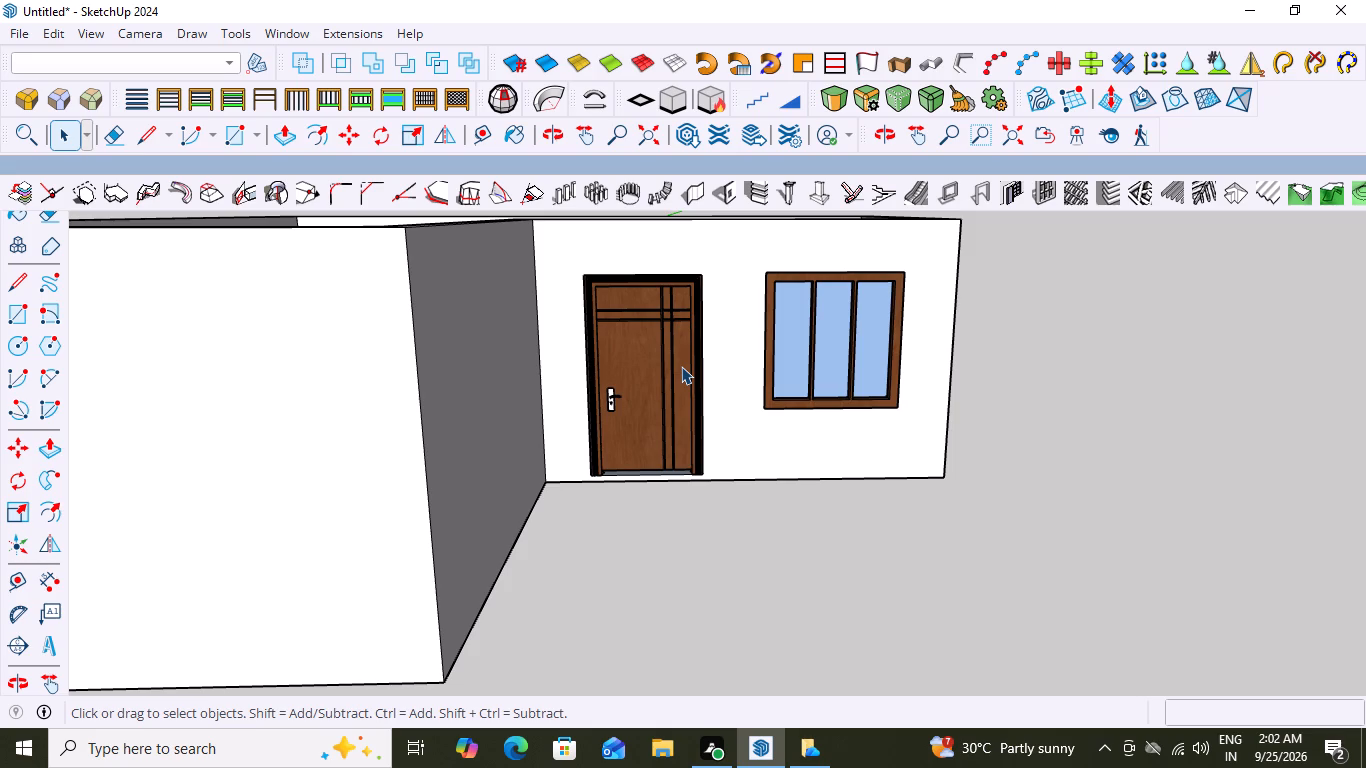
{"action": "scroll", "coordinate": [681, 366], "scroll_direction": "up", "scroll_amount": 1}
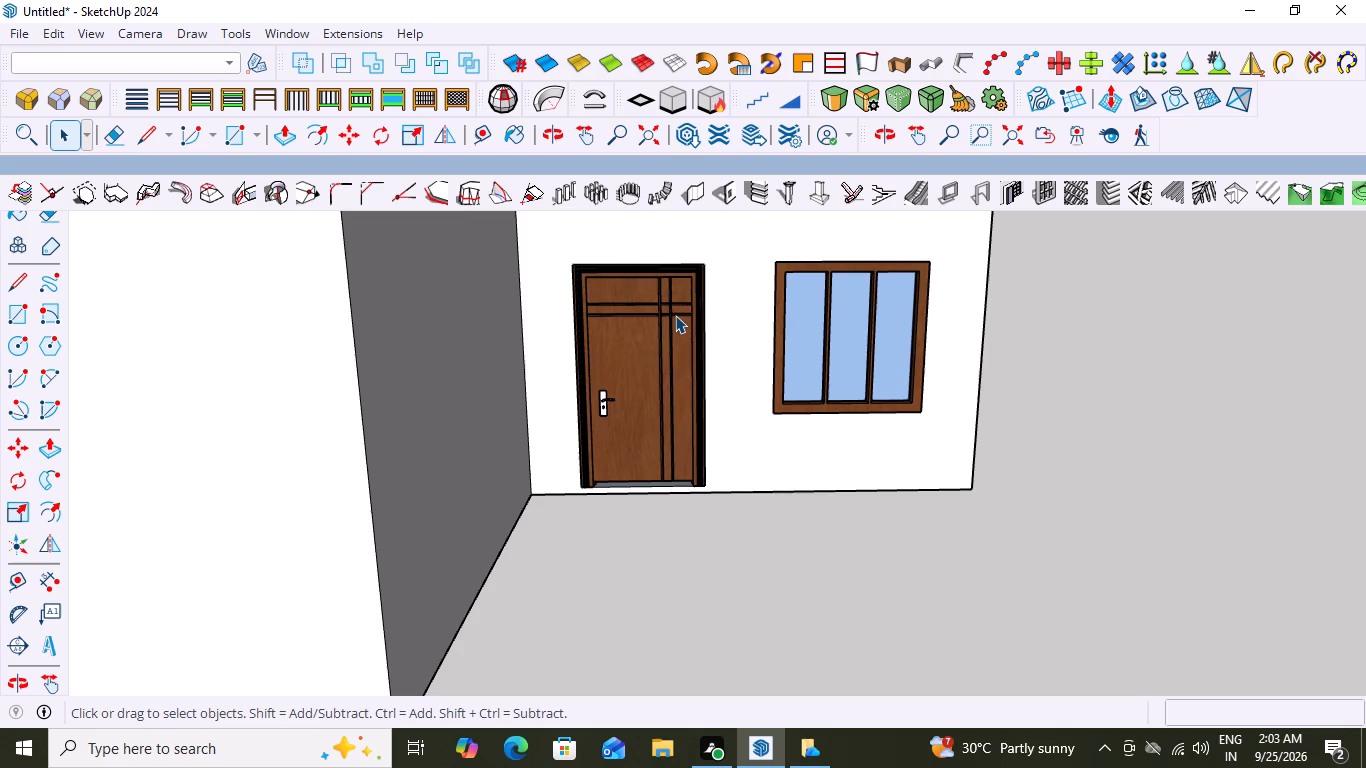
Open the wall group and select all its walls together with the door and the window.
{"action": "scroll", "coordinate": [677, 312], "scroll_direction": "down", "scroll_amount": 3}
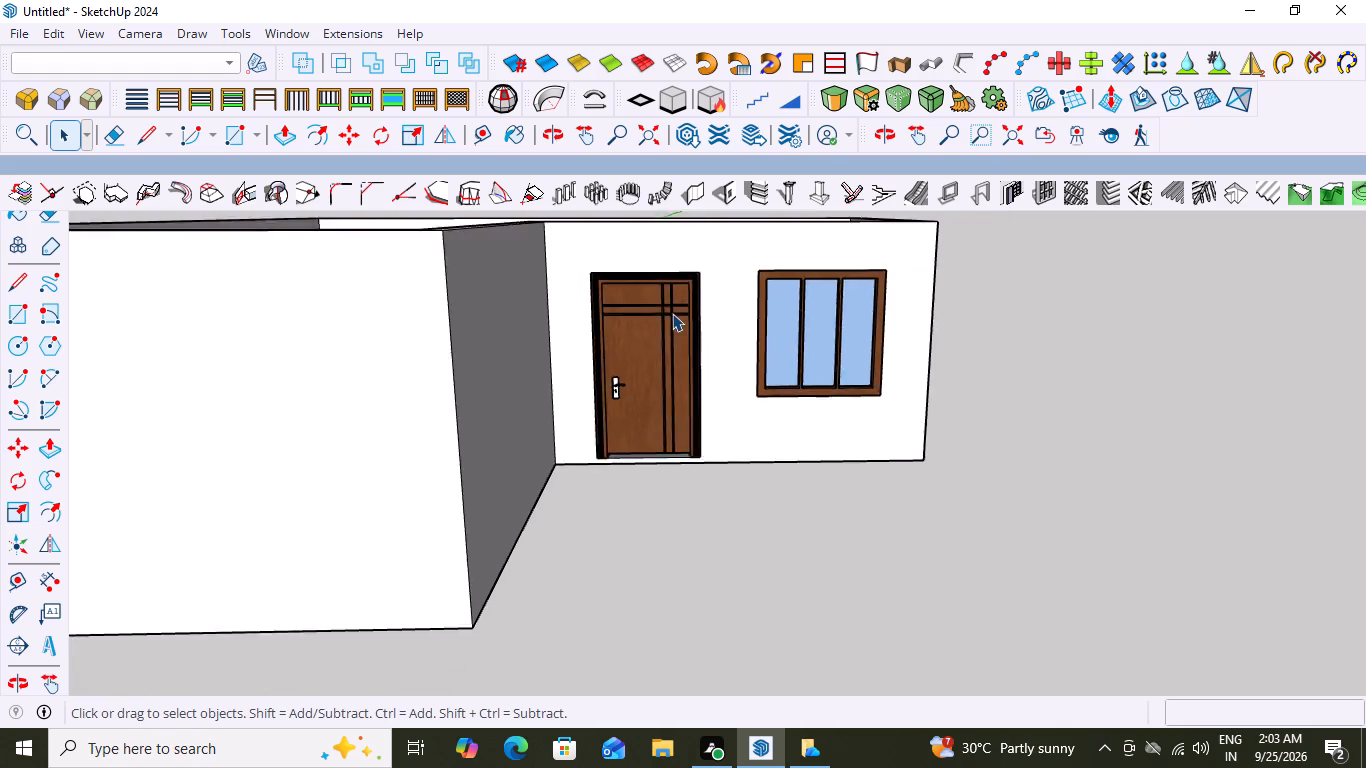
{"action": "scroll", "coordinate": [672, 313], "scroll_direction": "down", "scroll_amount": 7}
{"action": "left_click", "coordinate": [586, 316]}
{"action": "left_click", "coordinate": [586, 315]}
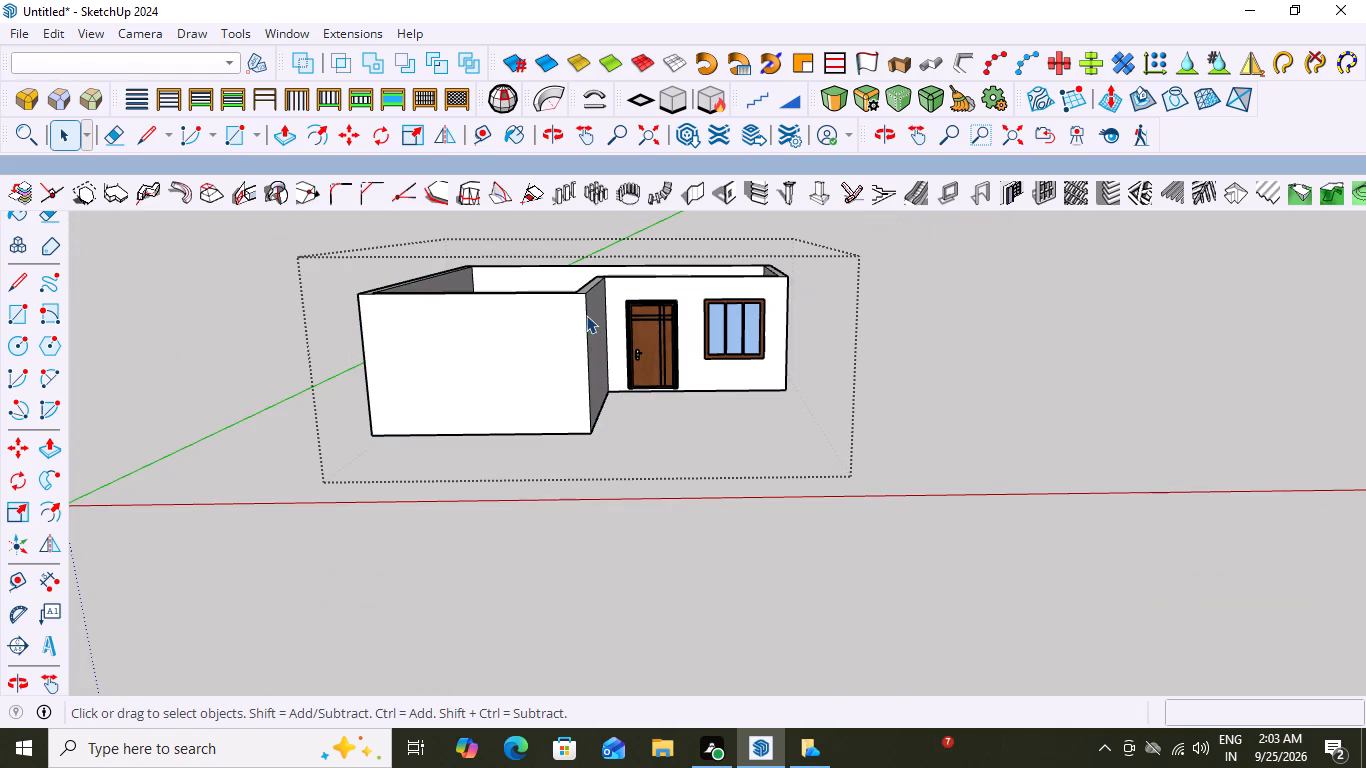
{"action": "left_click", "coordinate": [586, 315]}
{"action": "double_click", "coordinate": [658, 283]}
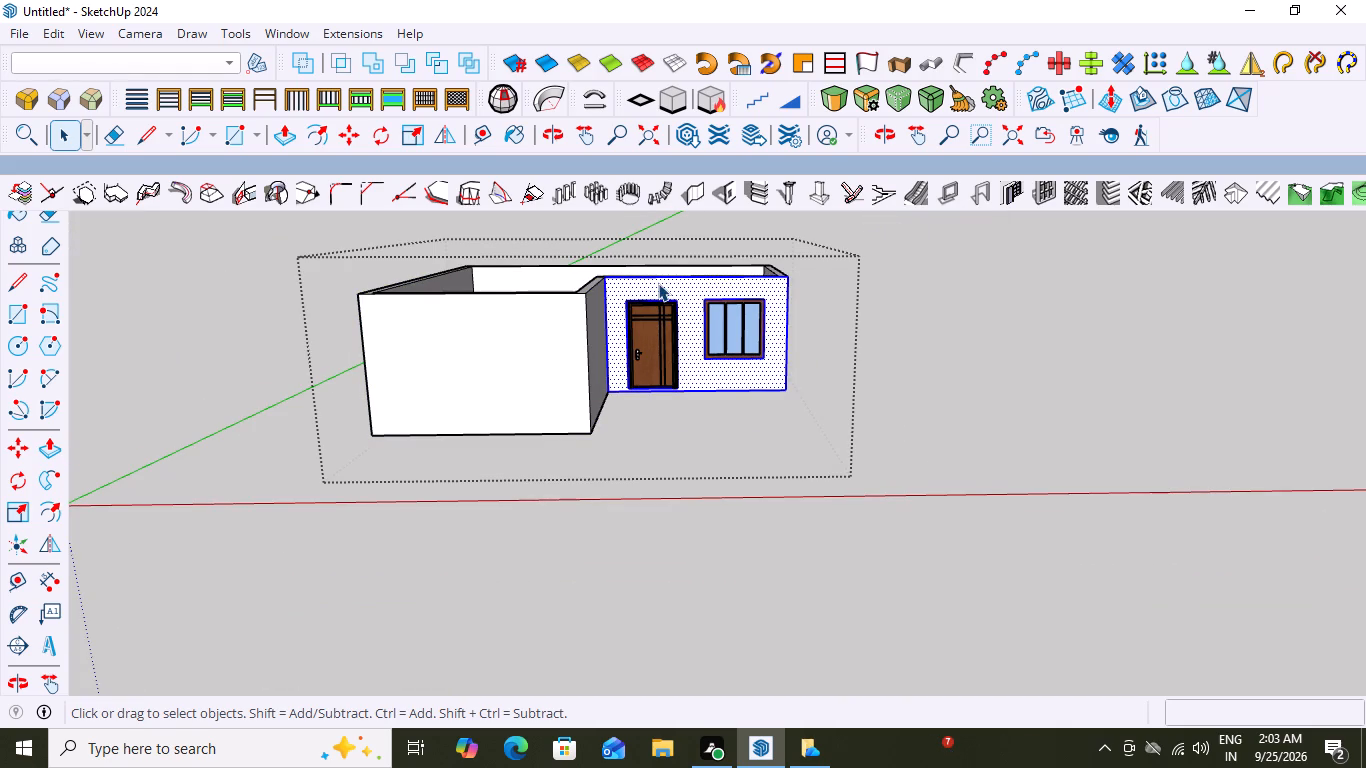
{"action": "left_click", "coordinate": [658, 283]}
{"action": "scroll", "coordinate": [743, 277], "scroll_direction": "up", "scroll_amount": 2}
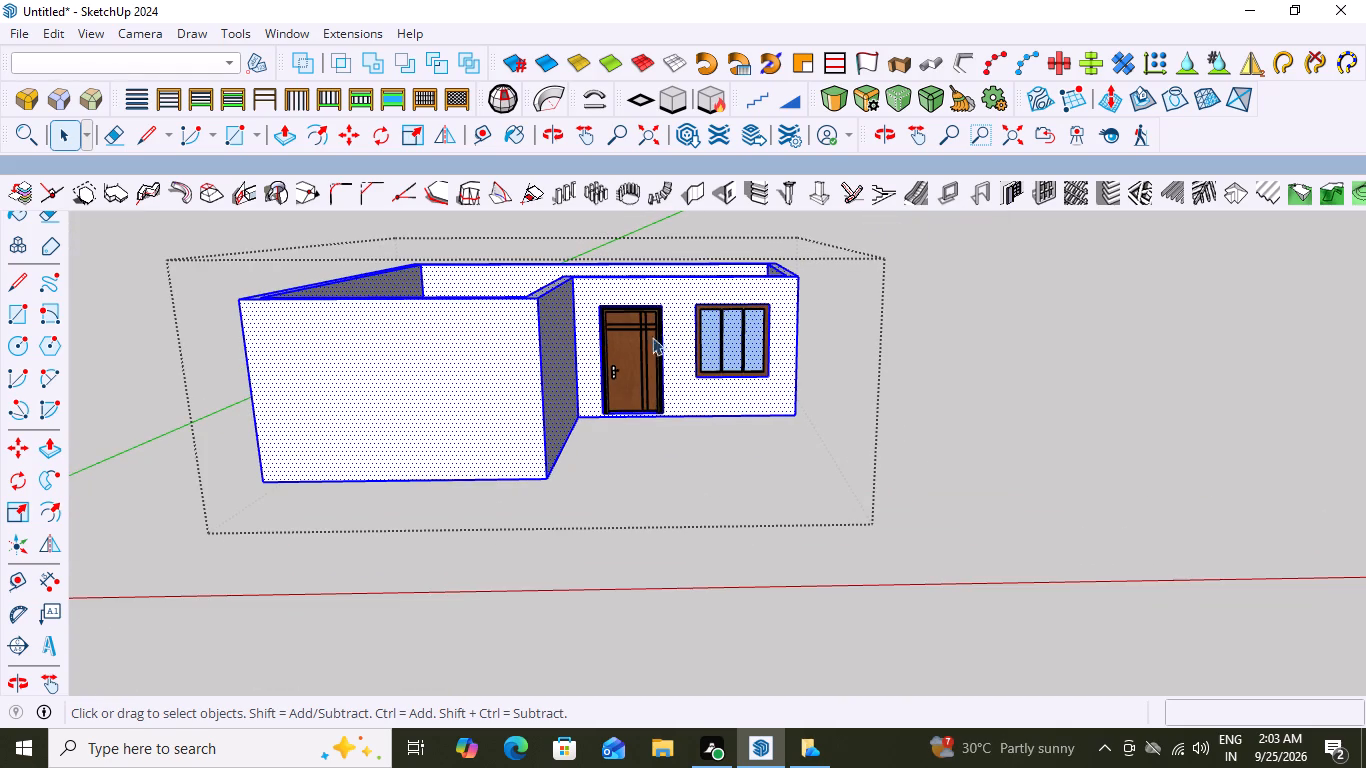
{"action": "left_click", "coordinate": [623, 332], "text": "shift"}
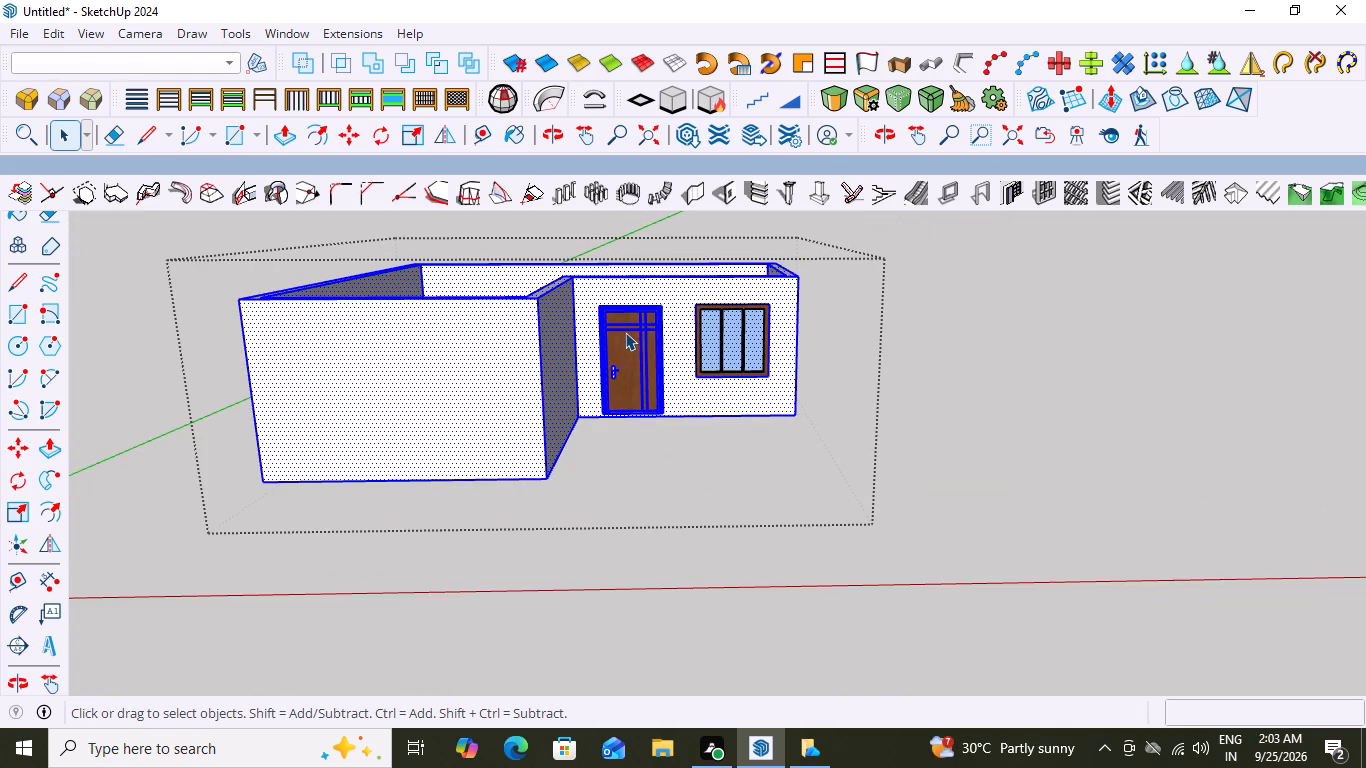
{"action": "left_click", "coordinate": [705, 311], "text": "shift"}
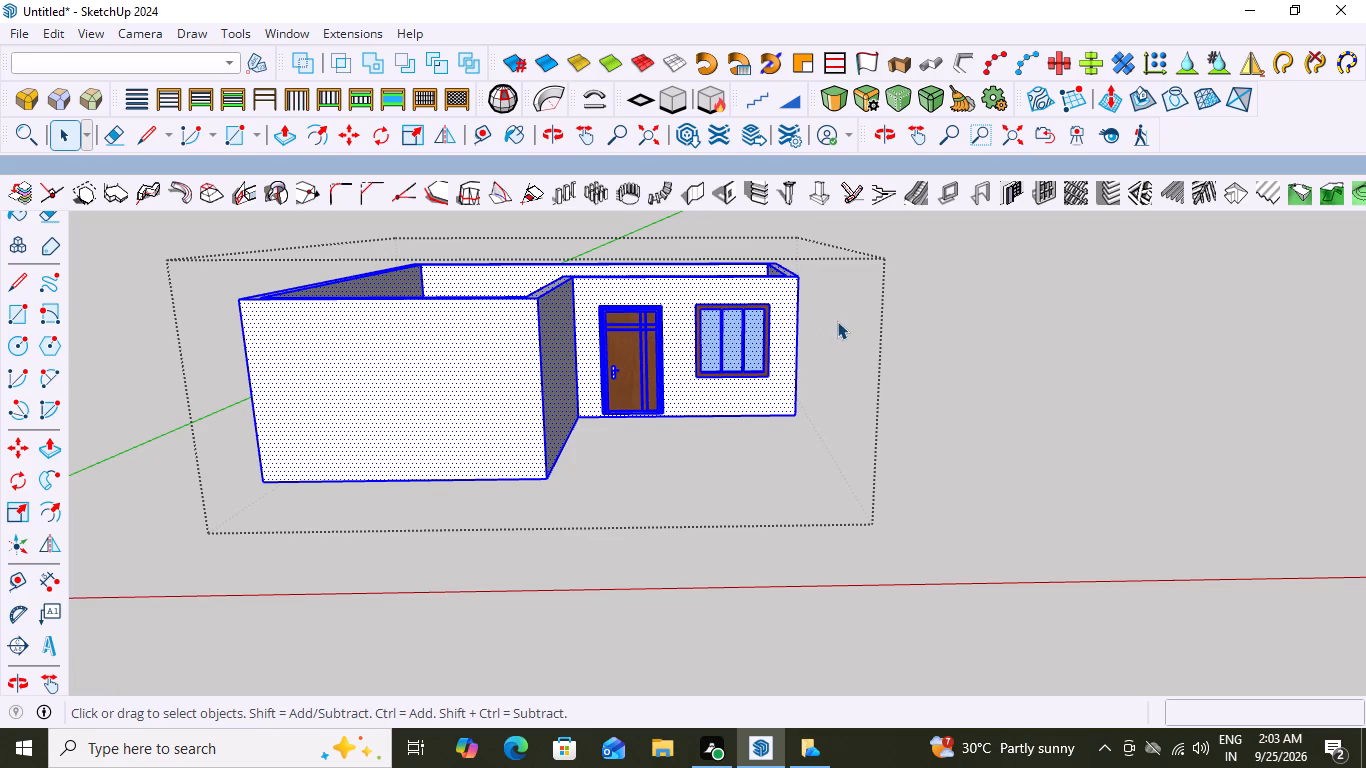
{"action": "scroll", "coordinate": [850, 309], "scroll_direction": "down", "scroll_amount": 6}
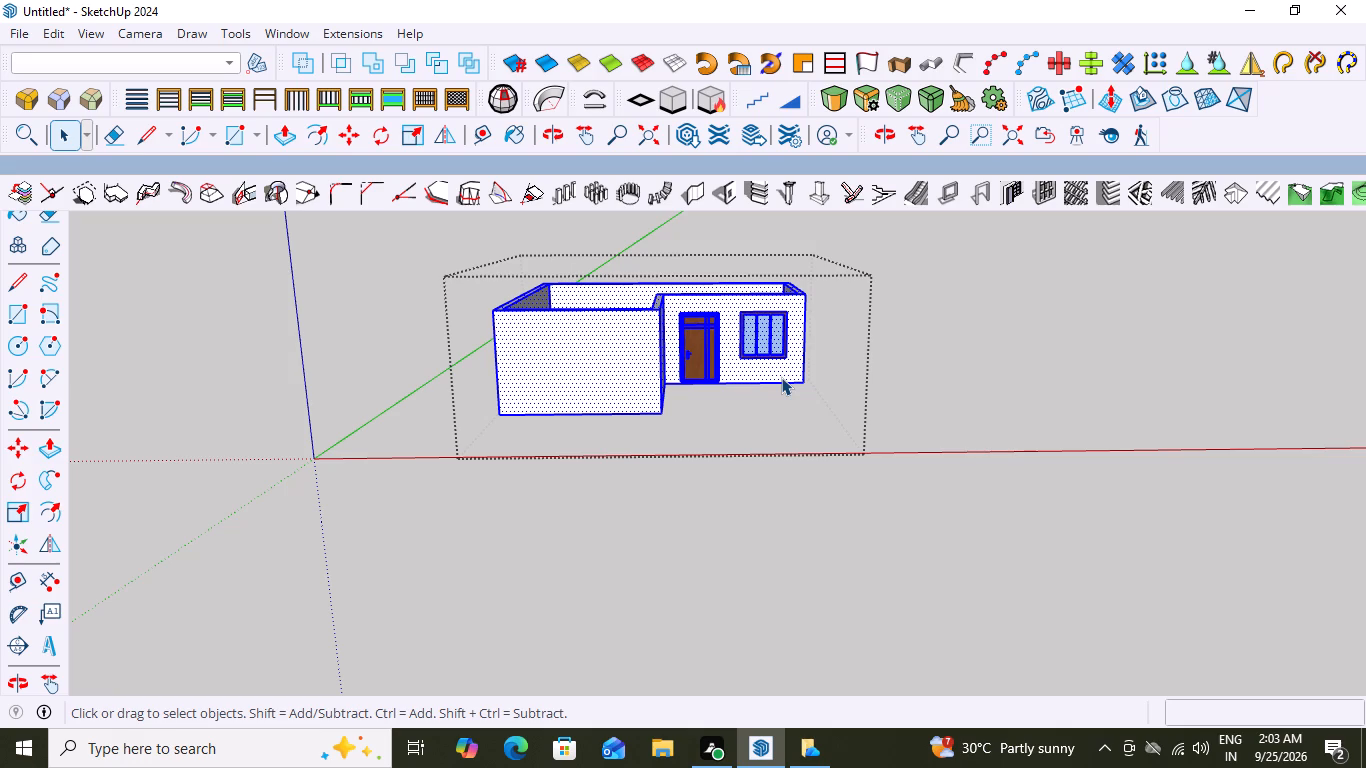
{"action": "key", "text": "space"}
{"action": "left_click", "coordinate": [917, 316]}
Draw a 31' 3" by 15' 6" rectangle over the wall tops of the room's long back wing.
{"action": "middle_click_drag", "start_coordinate": [729, 273], "coordinate": [763, 453]}
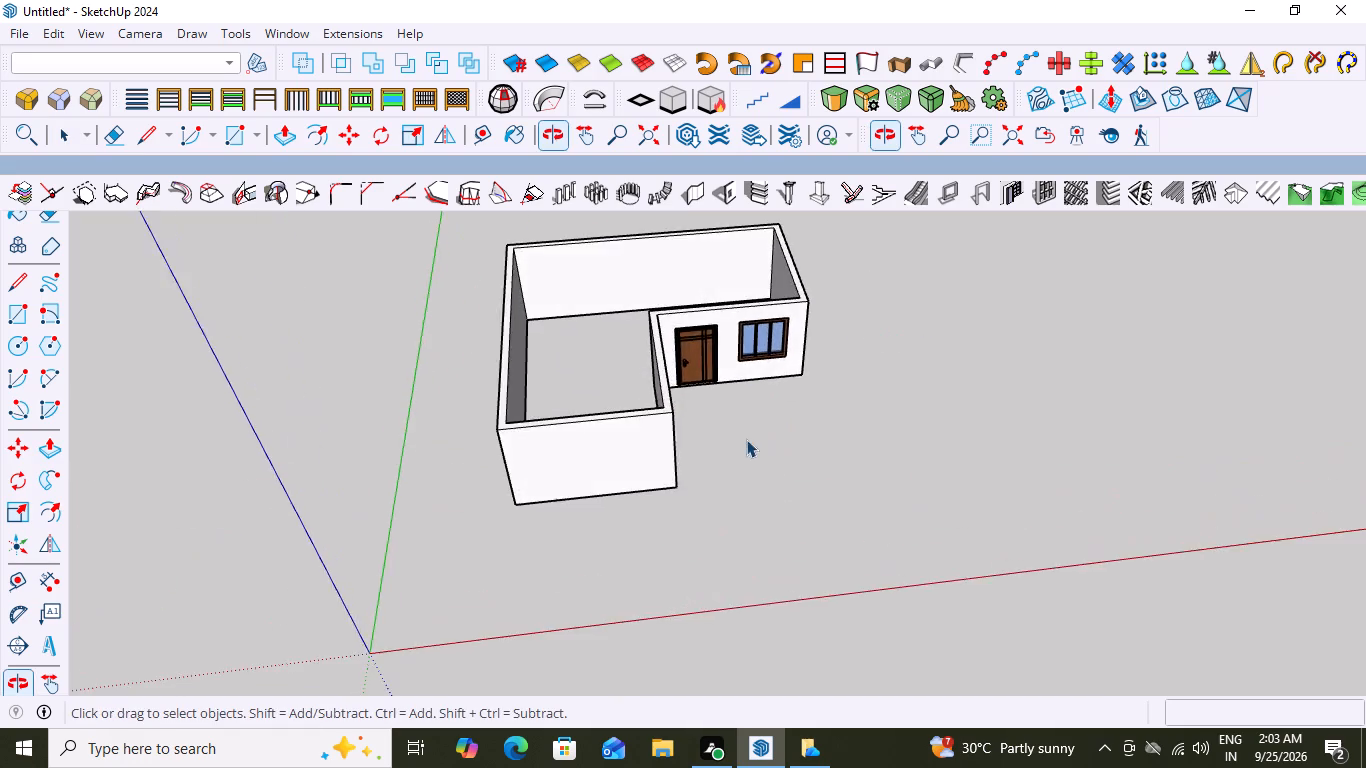
{"action": "scroll", "coordinate": [729, 423], "scroll_direction": "down", "scroll_amount": 8}
{"action": "middle_click_drag", "start_coordinate": [759, 312], "coordinate": [719, 335]}
{"action": "scroll", "coordinate": [649, 326], "scroll_direction": "up", "scroll_amount": 9}
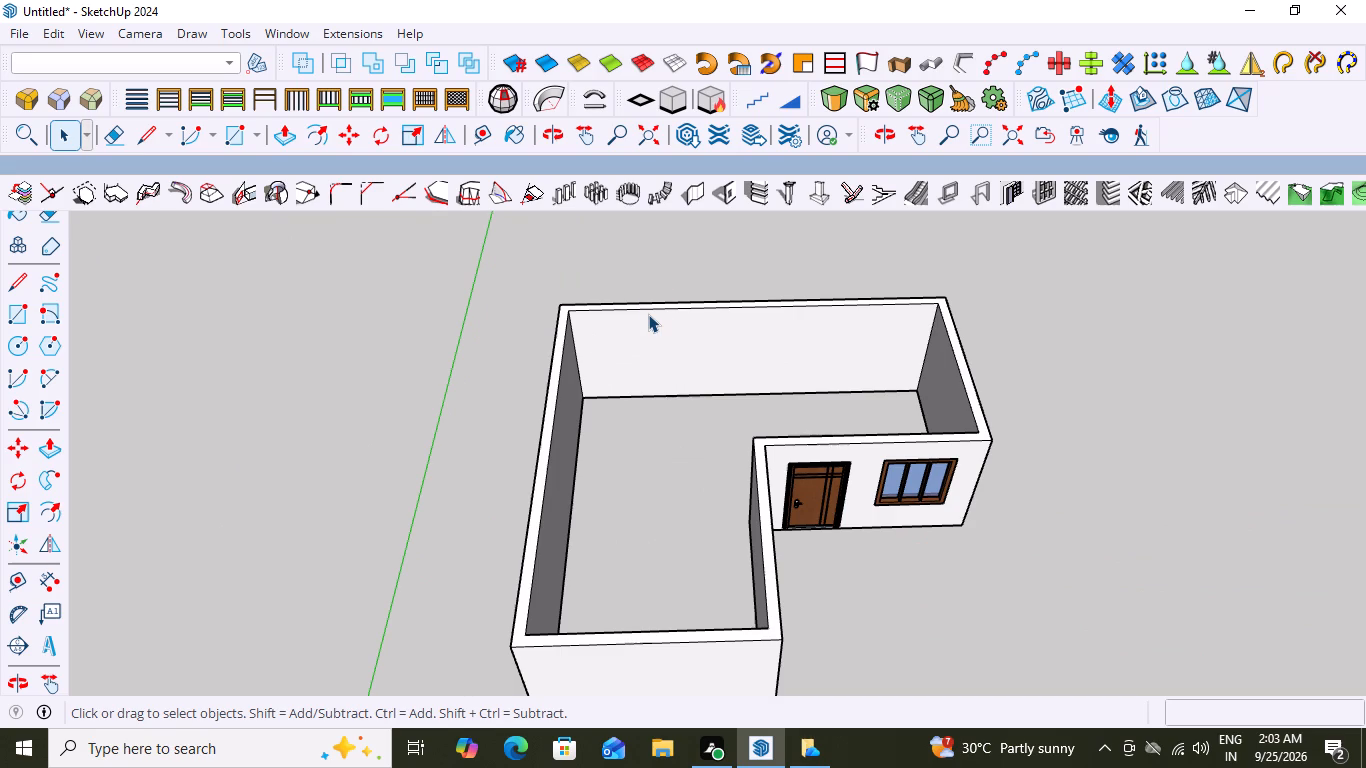
{"action": "key", "text": "r"}
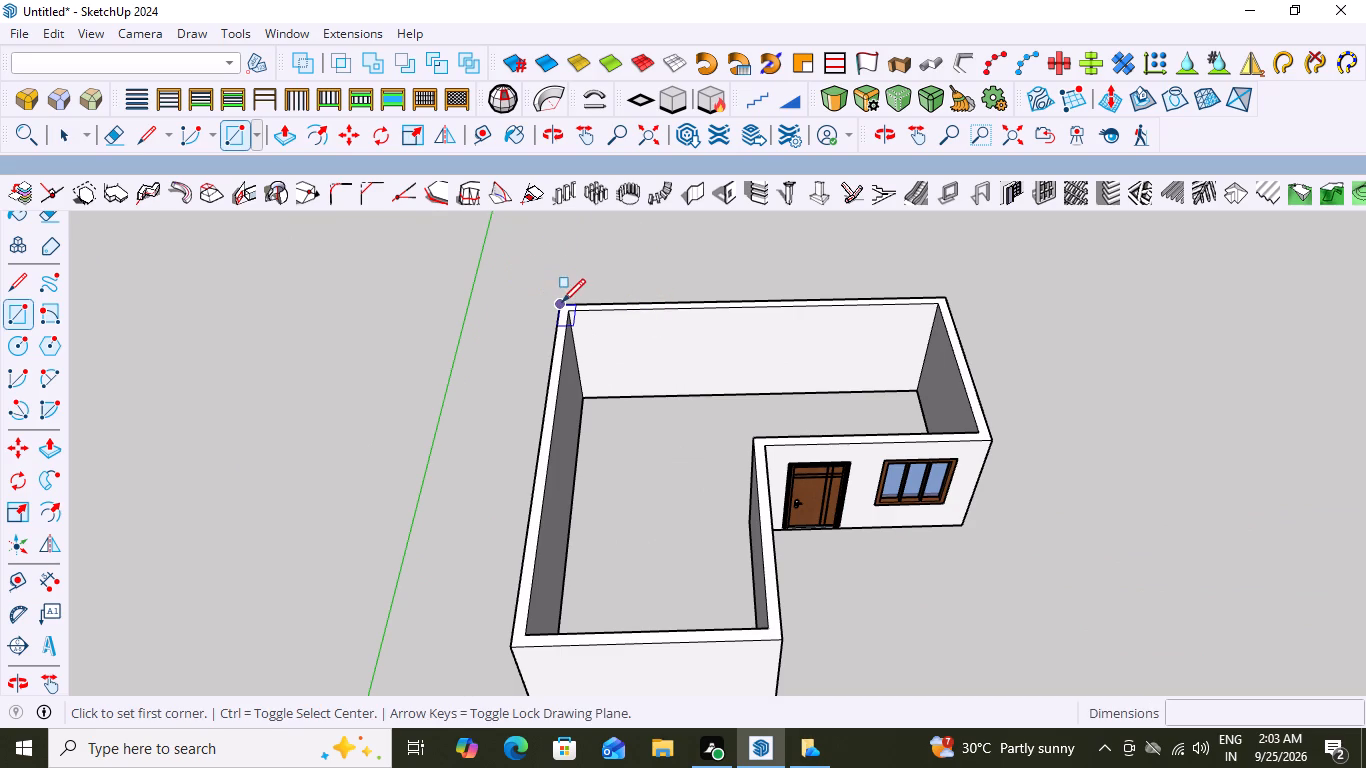
{"action": "left_click", "coordinate": [562, 303]}
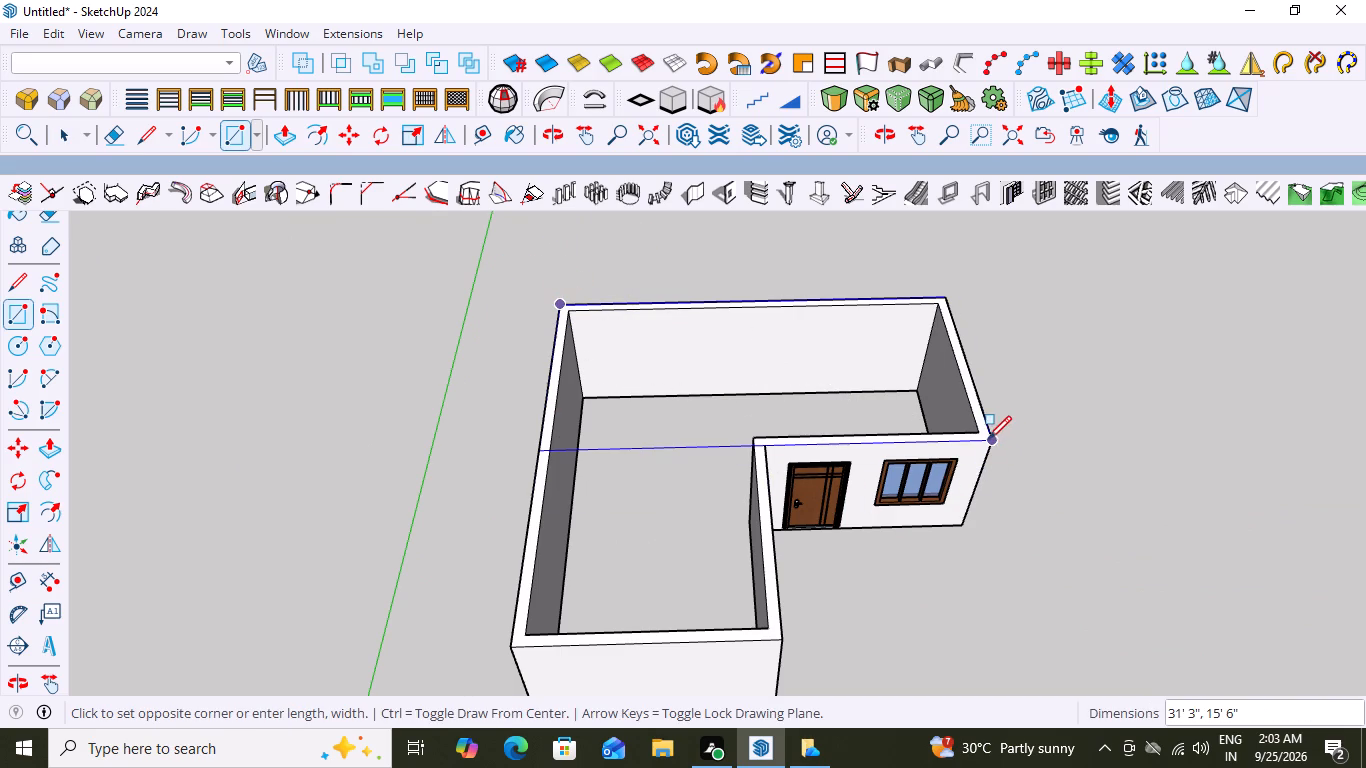
{"action": "left_click", "coordinate": [988, 440]}
Draw a 15' 6" by 14' 9" rectangle over the wall tops of the projecting front wing.
{"action": "scroll", "coordinate": [1079, 382], "scroll_direction": "down", "scroll_amount": 4}
{"action": "scroll", "coordinate": [642, 596], "scroll_direction": "up", "scroll_amount": 2}
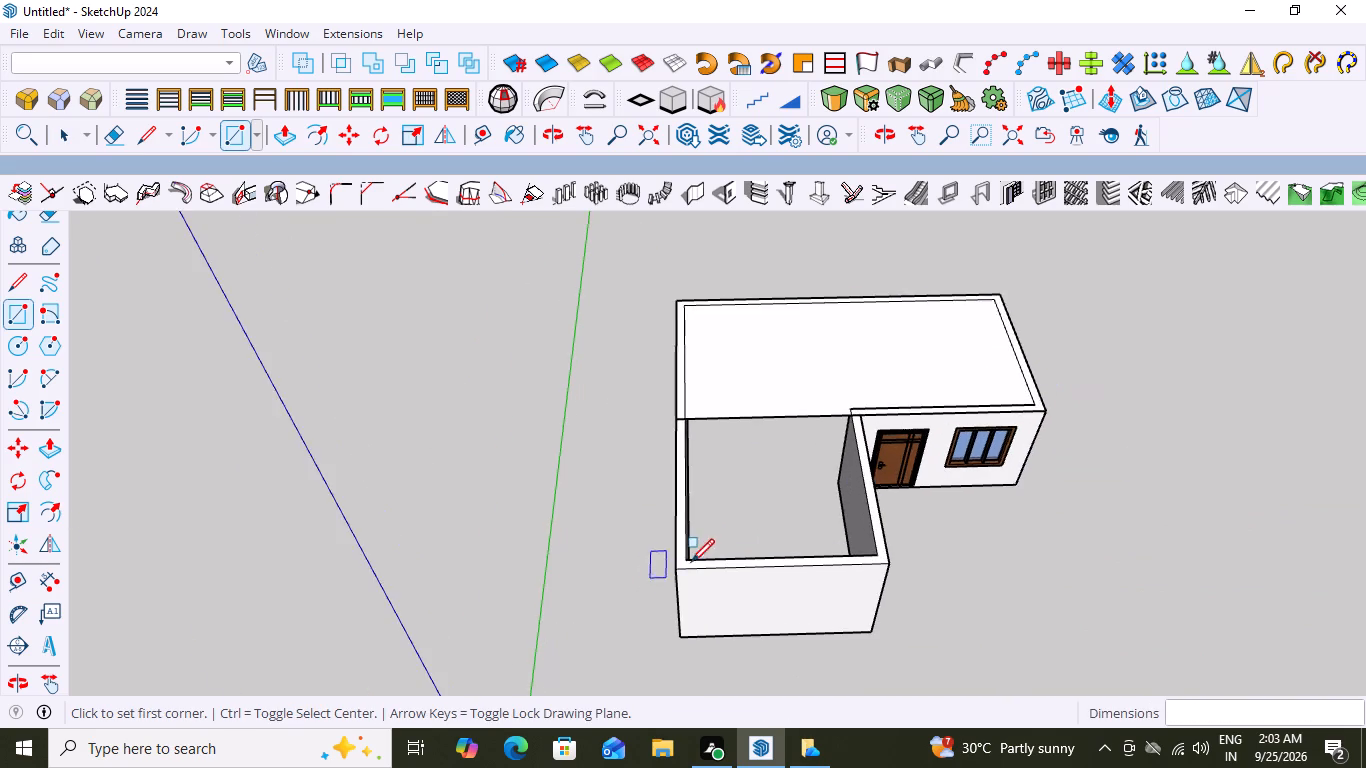
{"action": "scroll", "coordinate": [691, 562], "scroll_direction": "up", "scroll_amount": 2}
{"action": "left_click_drag", "start_coordinate": [669, 377], "coordinate": [670, 403]}
{"action": "left_click", "coordinate": [960, 565]}
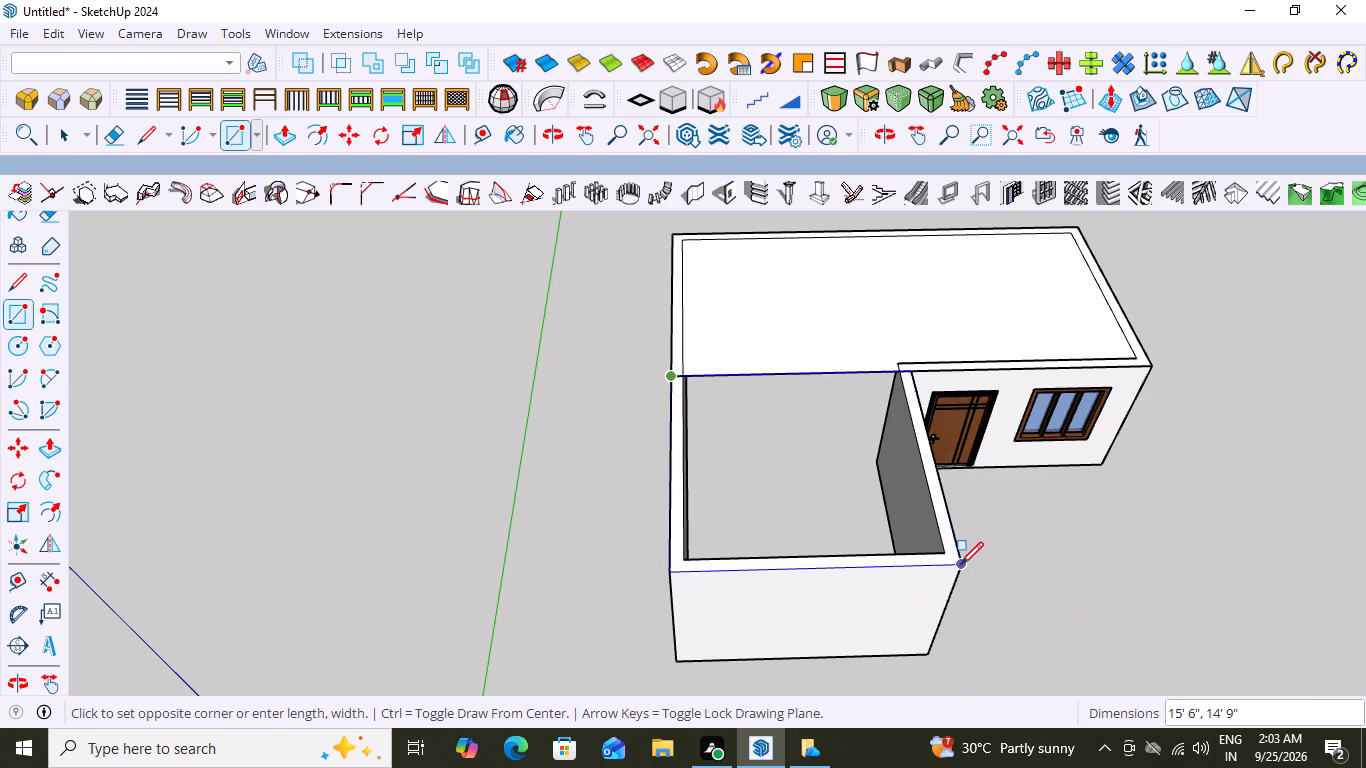
Delete the dividing edge between the two roof rectangles to leave one L-shaped face.
{"action": "key", "text": "space"}
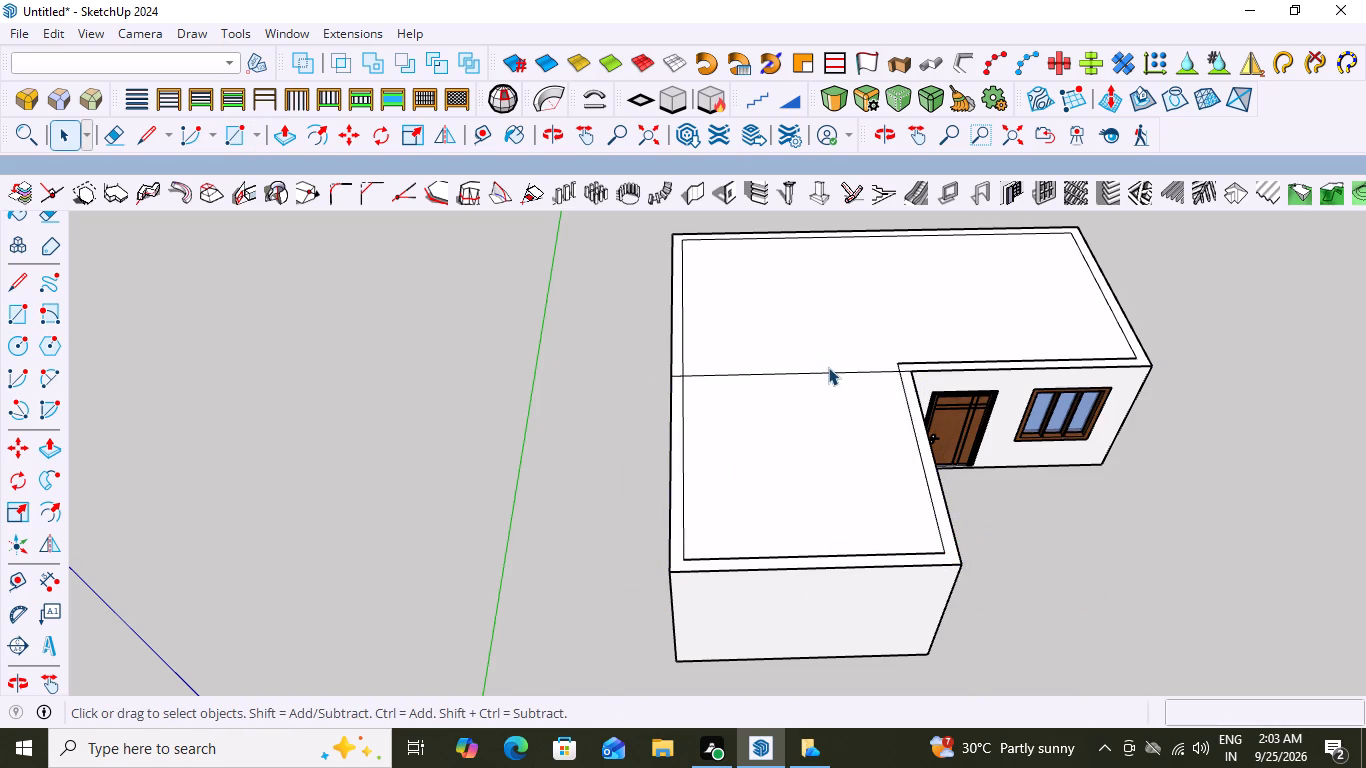
{"action": "left_click", "coordinate": [828, 371]}
{"action": "key", "text": "Delete"}
Select the L-shaped roof face with its bounding edges and make it a group.
{"action": "left_click", "coordinate": [951, 552]}
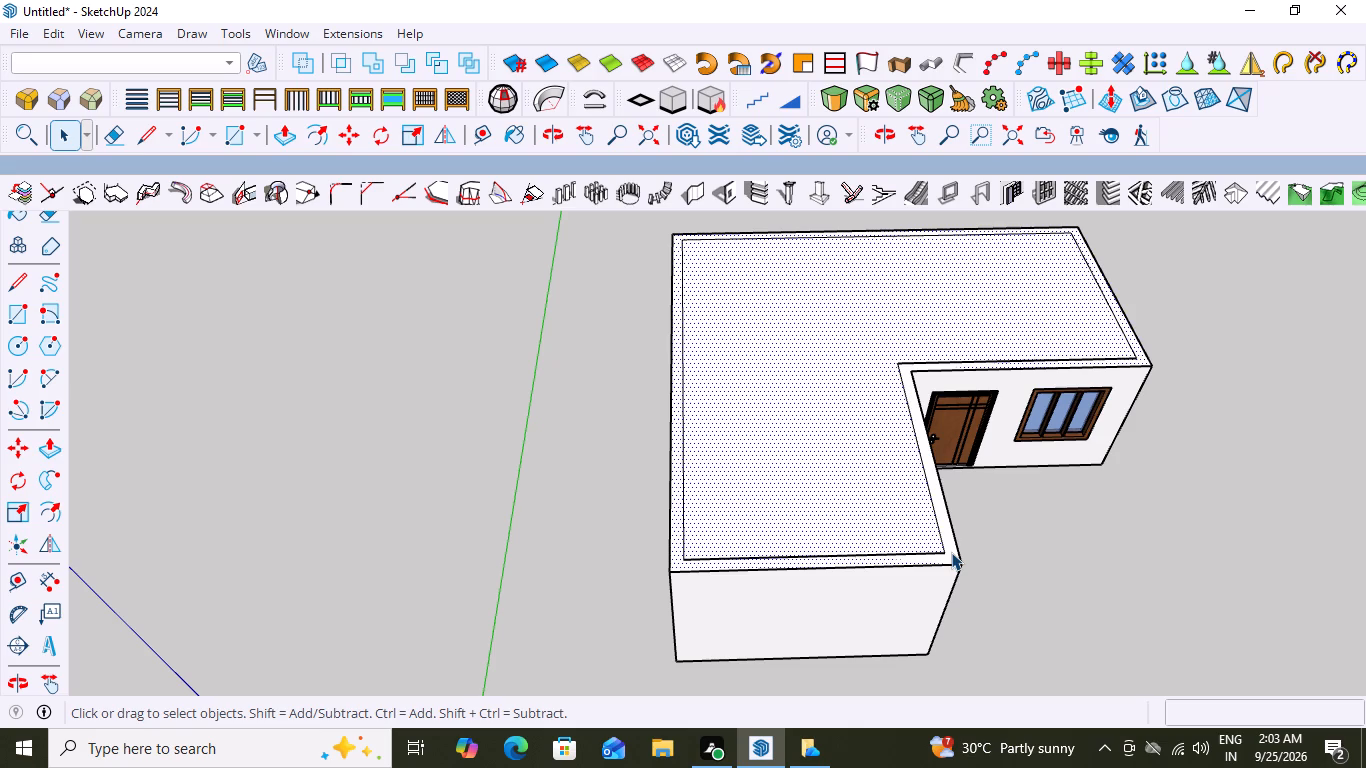
{"action": "triple_click", "coordinate": [951, 552]}
{"action": "scroll", "coordinate": [831, 453], "scroll_direction": "down", "scroll_amount": 5}
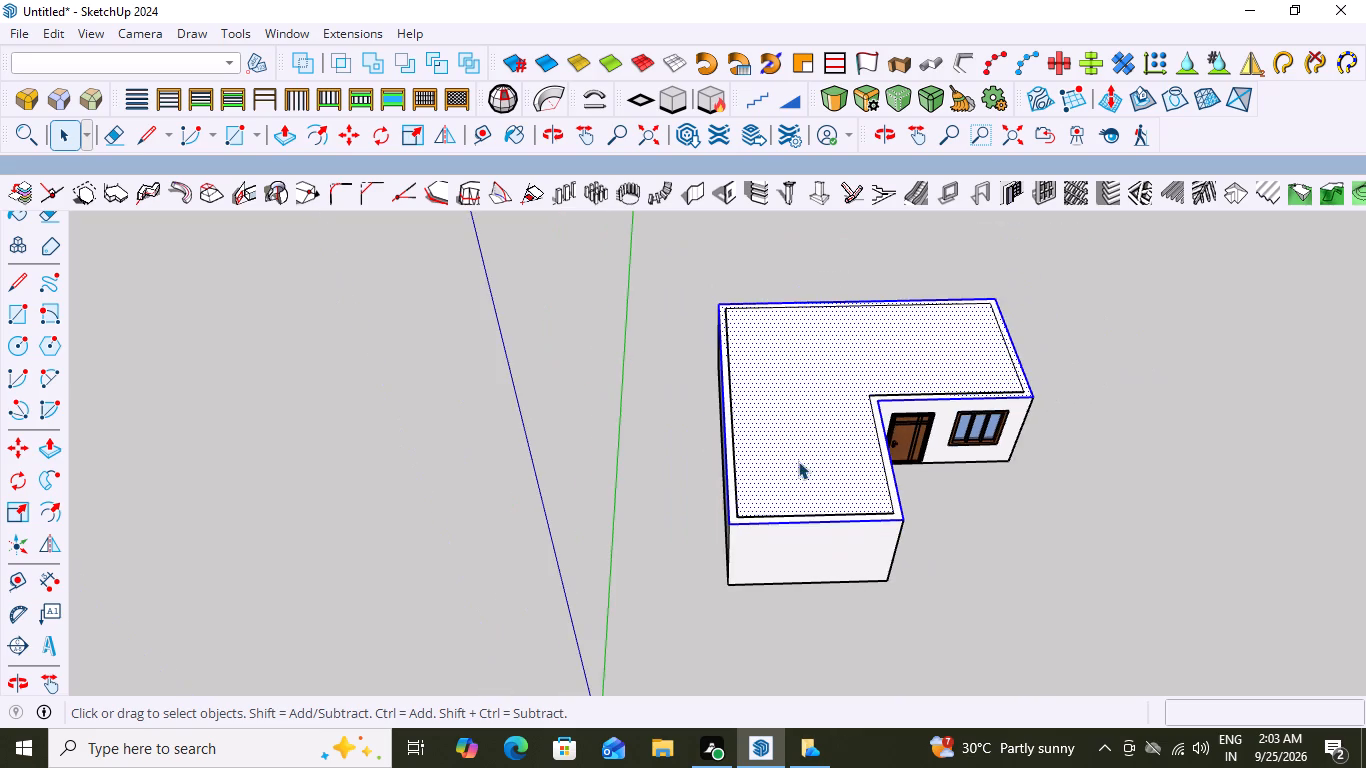
{"action": "scroll", "coordinate": [875, 585], "scroll_direction": "up", "scroll_amount": 2}
{"action": "scroll", "coordinate": [861, 483], "scroll_direction": "up", "scroll_amount": 2}
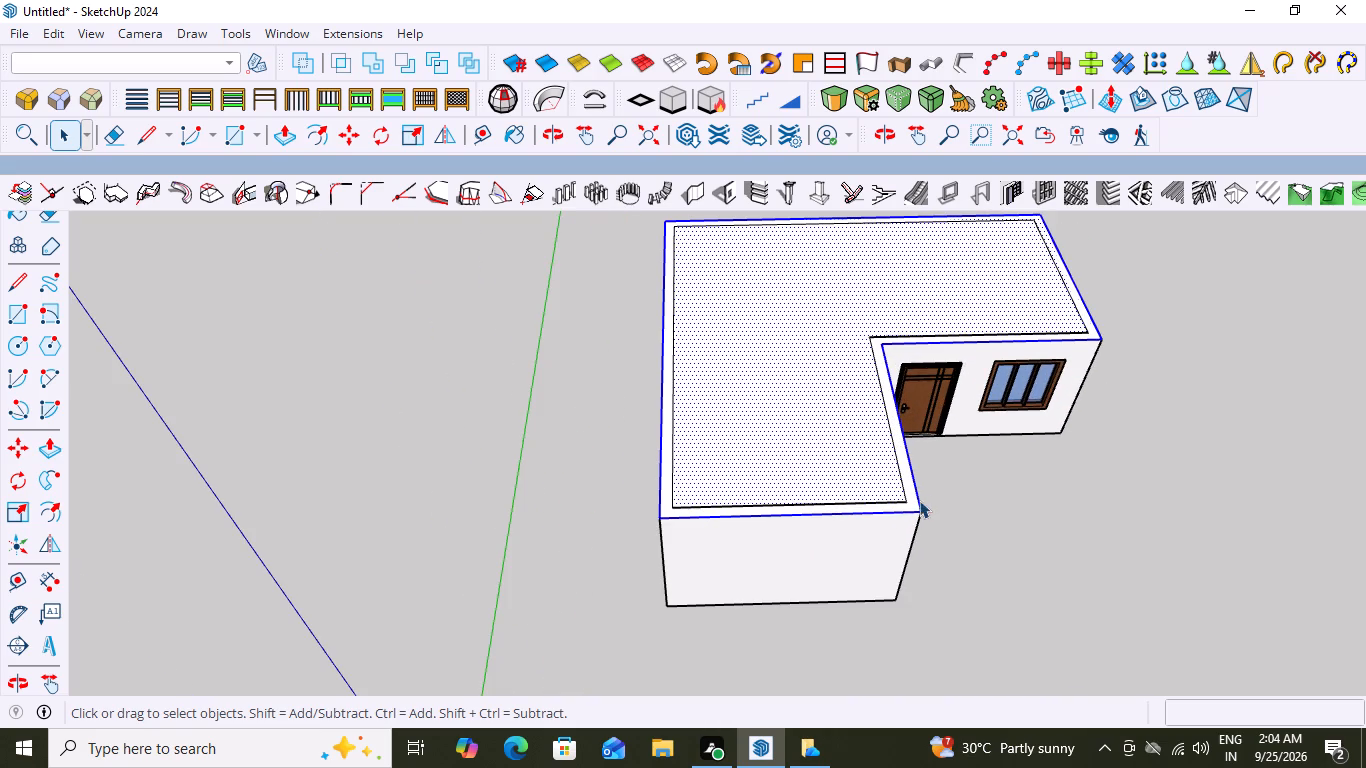
{"action": "right_click", "coordinate": [835, 477]}
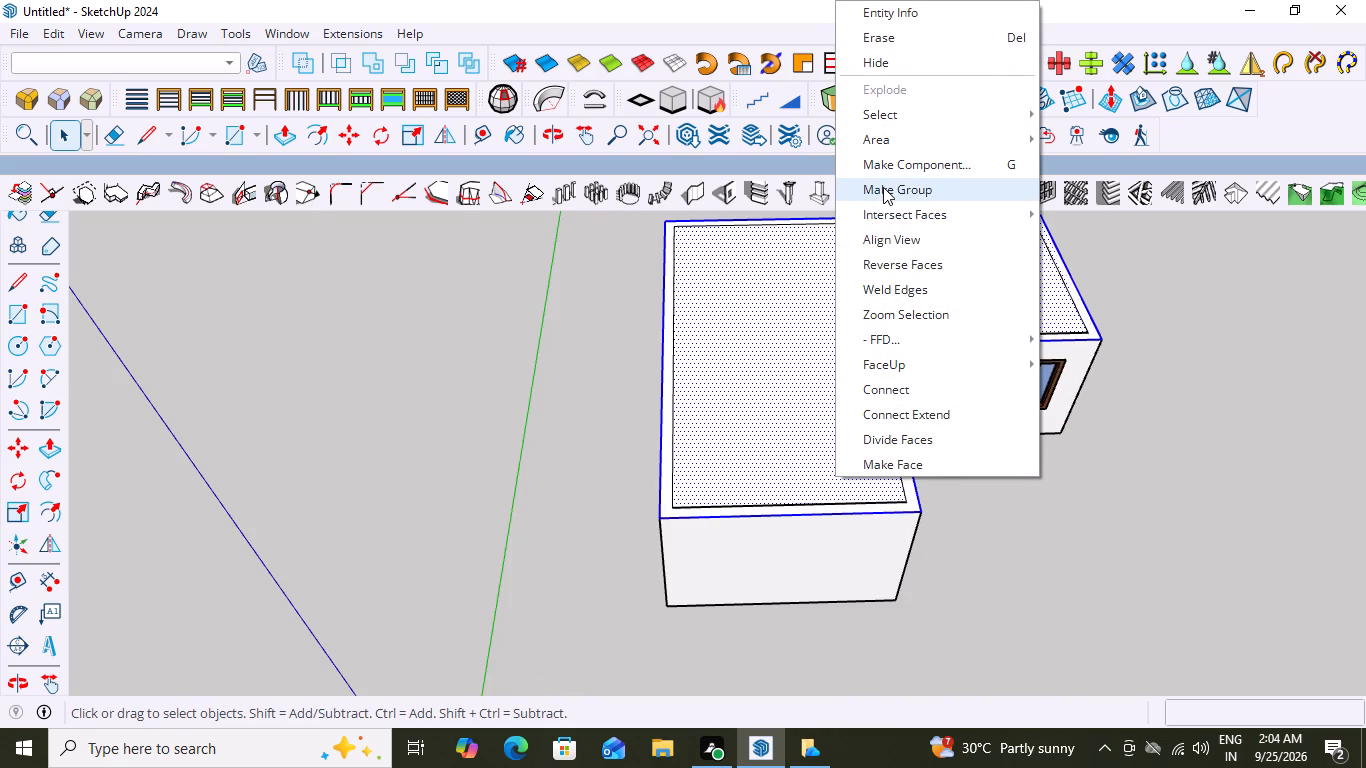
{"action": "left_click", "coordinate": [883, 187]}
Open the roof group, extrude its L-shaped face 6" upward into a slab, and close the group.
{"action": "left_click", "coordinate": [848, 446]}
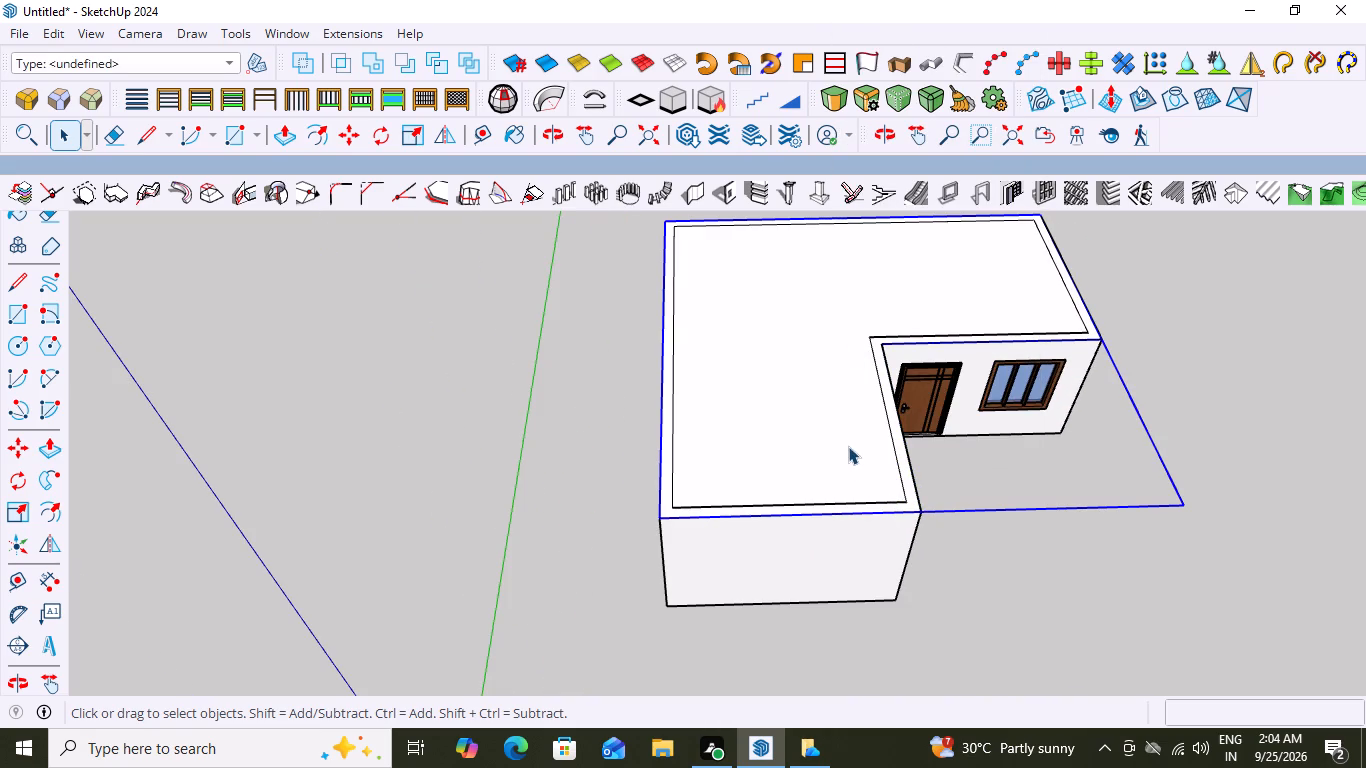
{"action": "left_click", "coordinate": [917, 506]}
{"action": "double_click", "coordinate": [907, 489]}
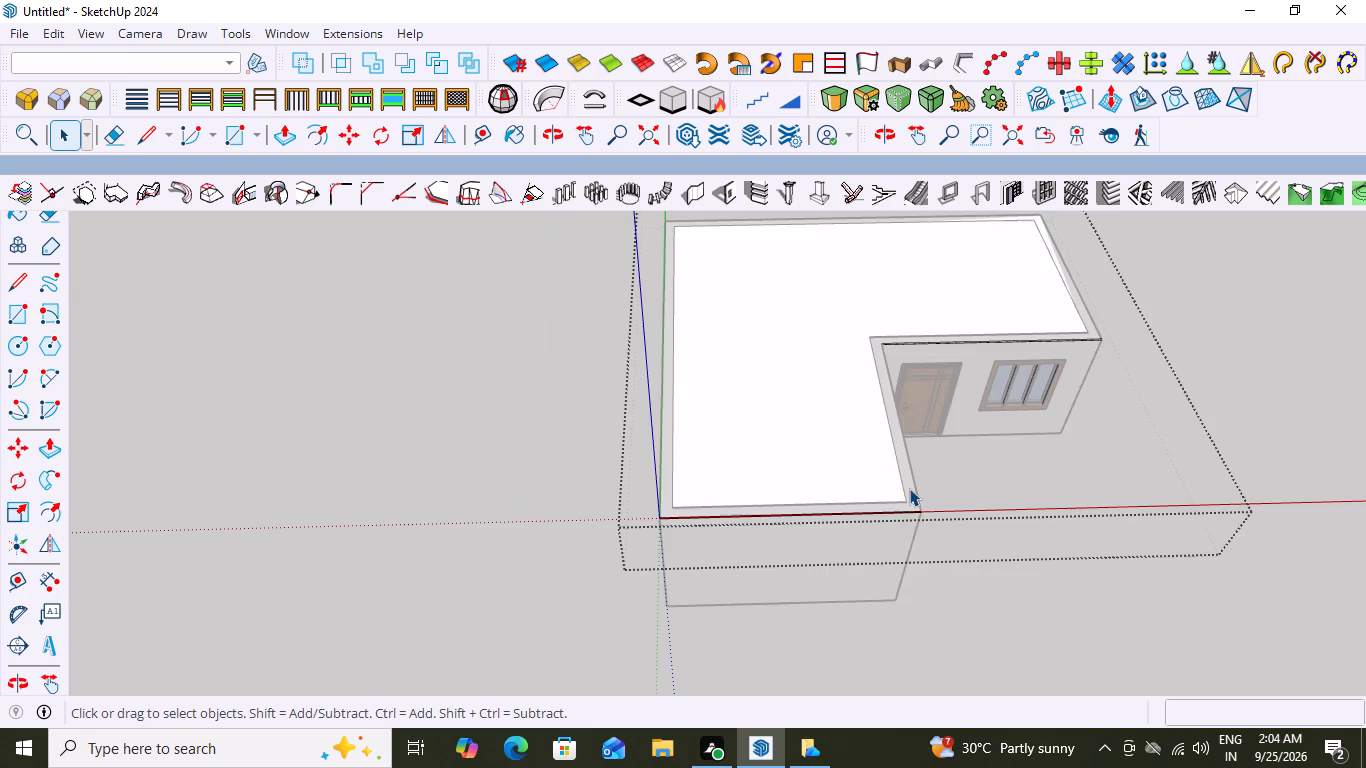
{"action": "left_click", "coordinate": [909, 488]}
{"action": "scroll", "coordinate": [909, 488], "scroll_direction": "down", "scroll_amount": 6}
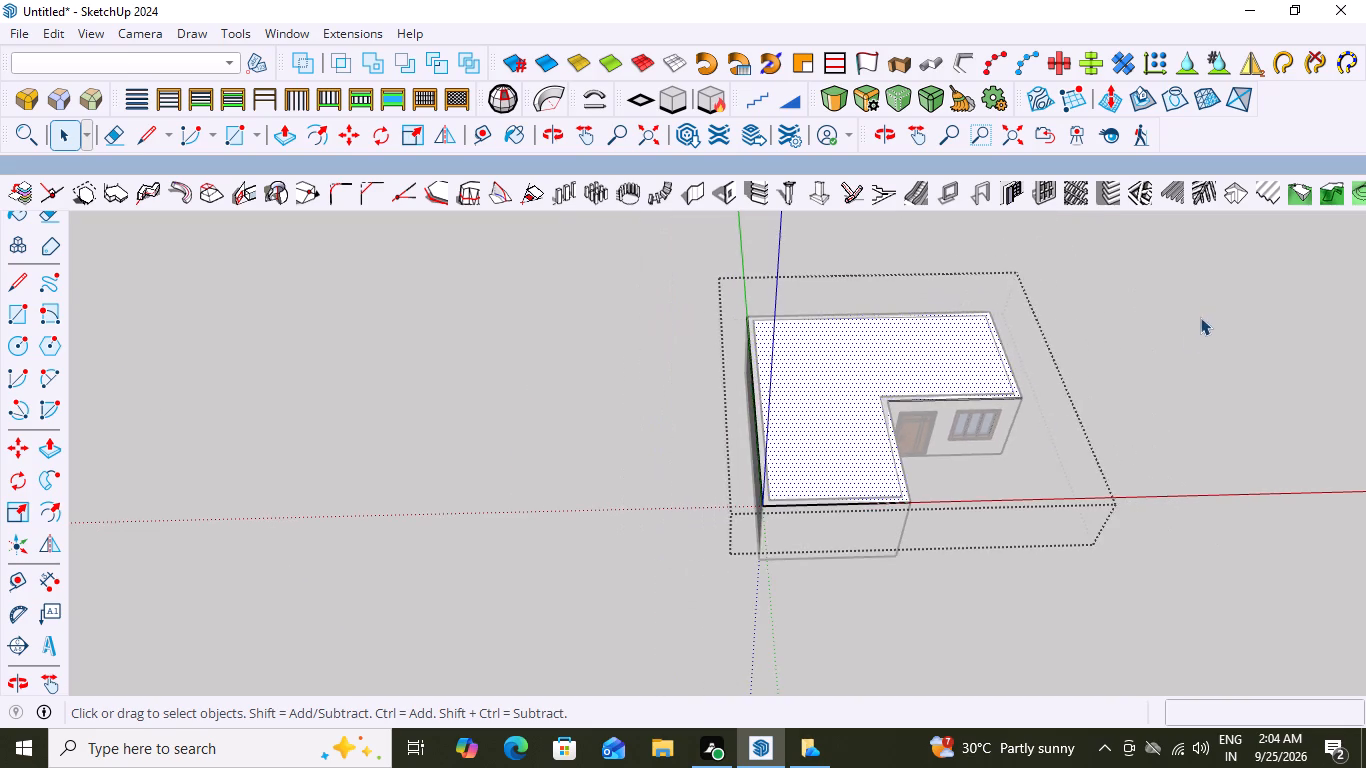
{"action": "left_click", "coordinate": [1200, 316]}
{"action": "left_click", "coordinate": [907, 493]}
{"action": "scroll", "coordinate": [901, 495], "scroll_direction": "up", "scroll_amount": 2}
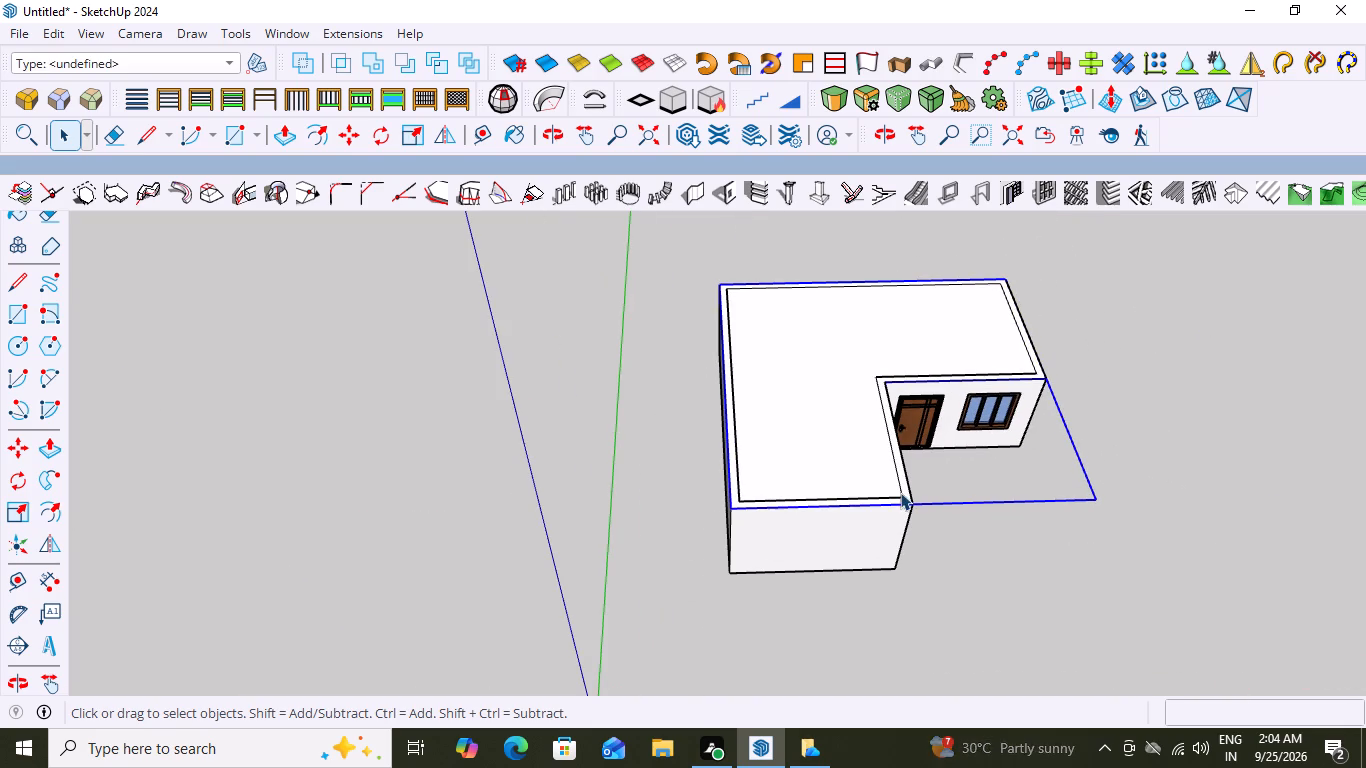
{"action": "left_click", "coordinate": [900, 492]}
{"action": "double_click", "coordinate": [904, 494]}
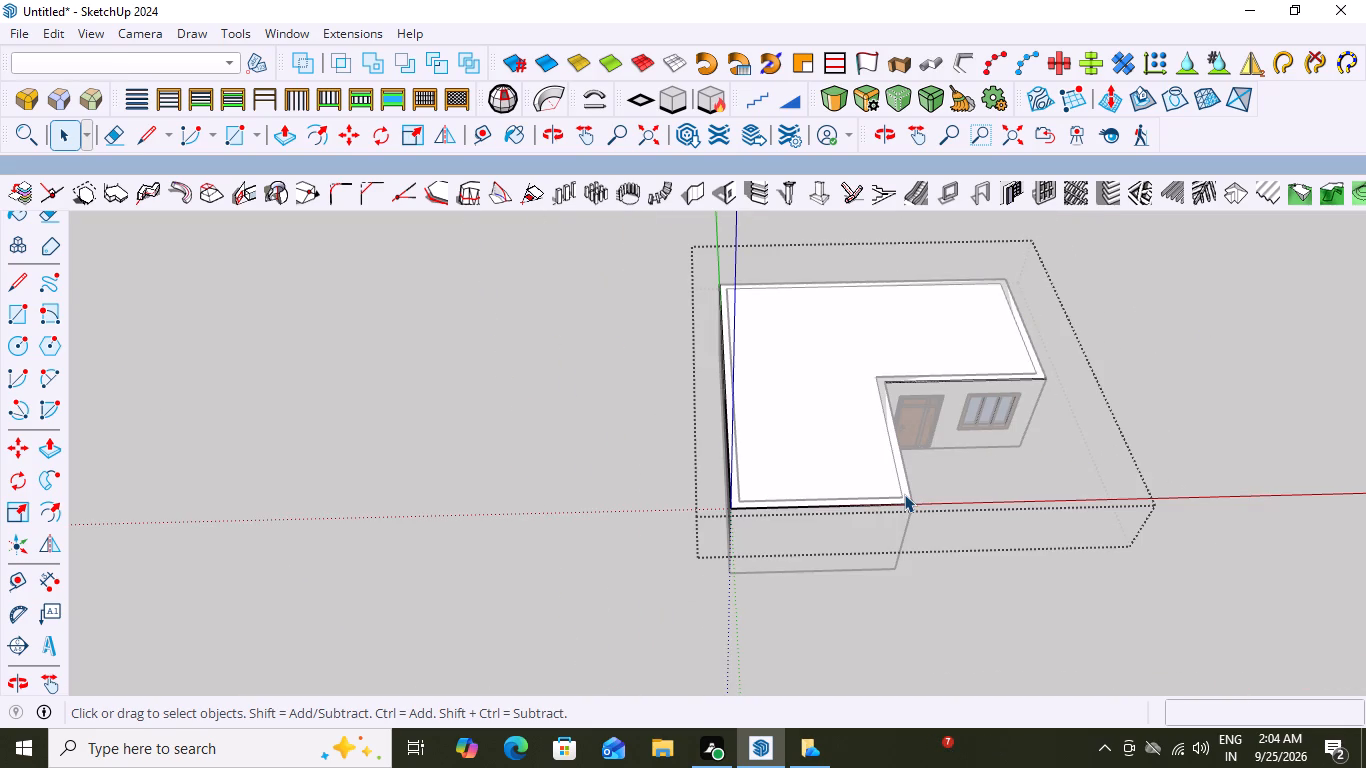
{"action": "key", "text": "p"}
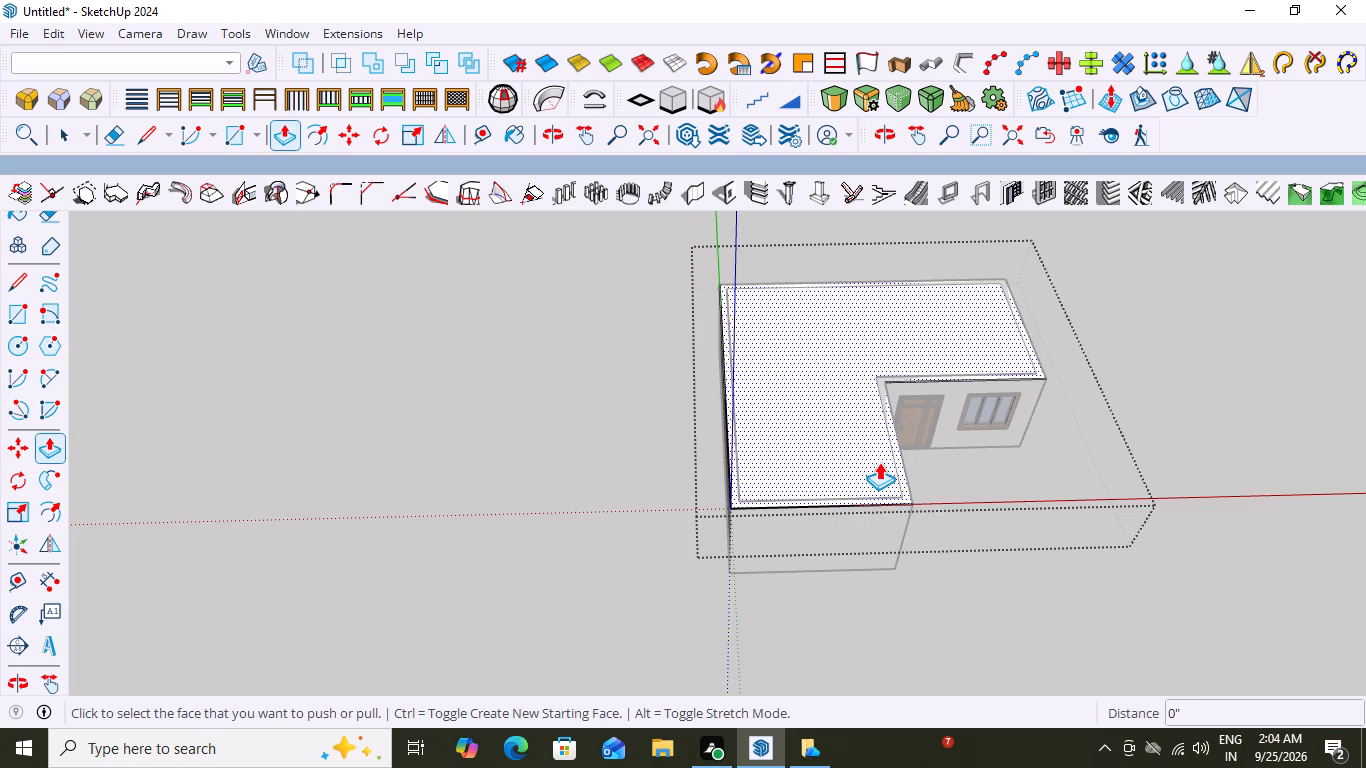
{"action": "left_click", "coordinate": [879, 462]}
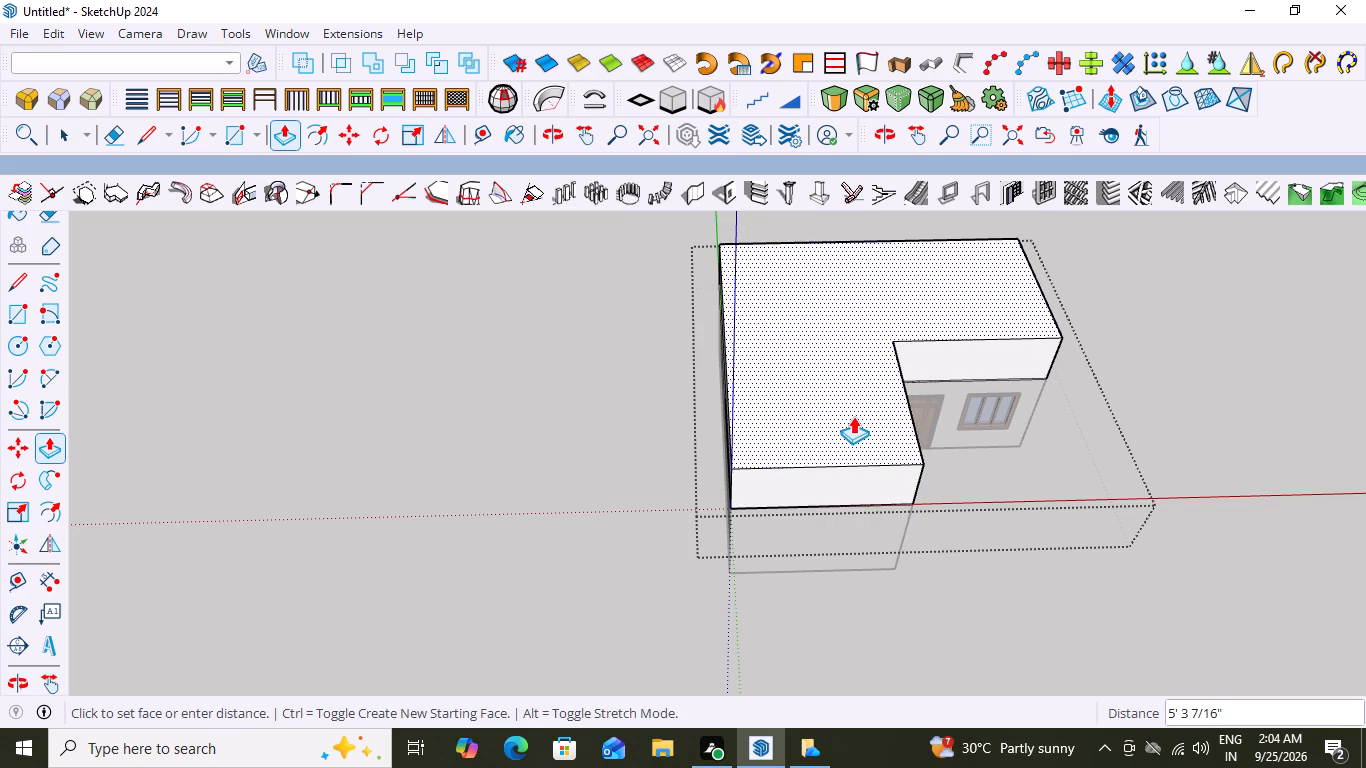
{"action": "key", "text": "6"}
{"action": "key", "text": "shift+quotedbl"}
{"action": "key", "text": "Return"}
{"action": "middle_click_drag", "start_coordinate": [1040, 409], "coordinate": [956, 166]}
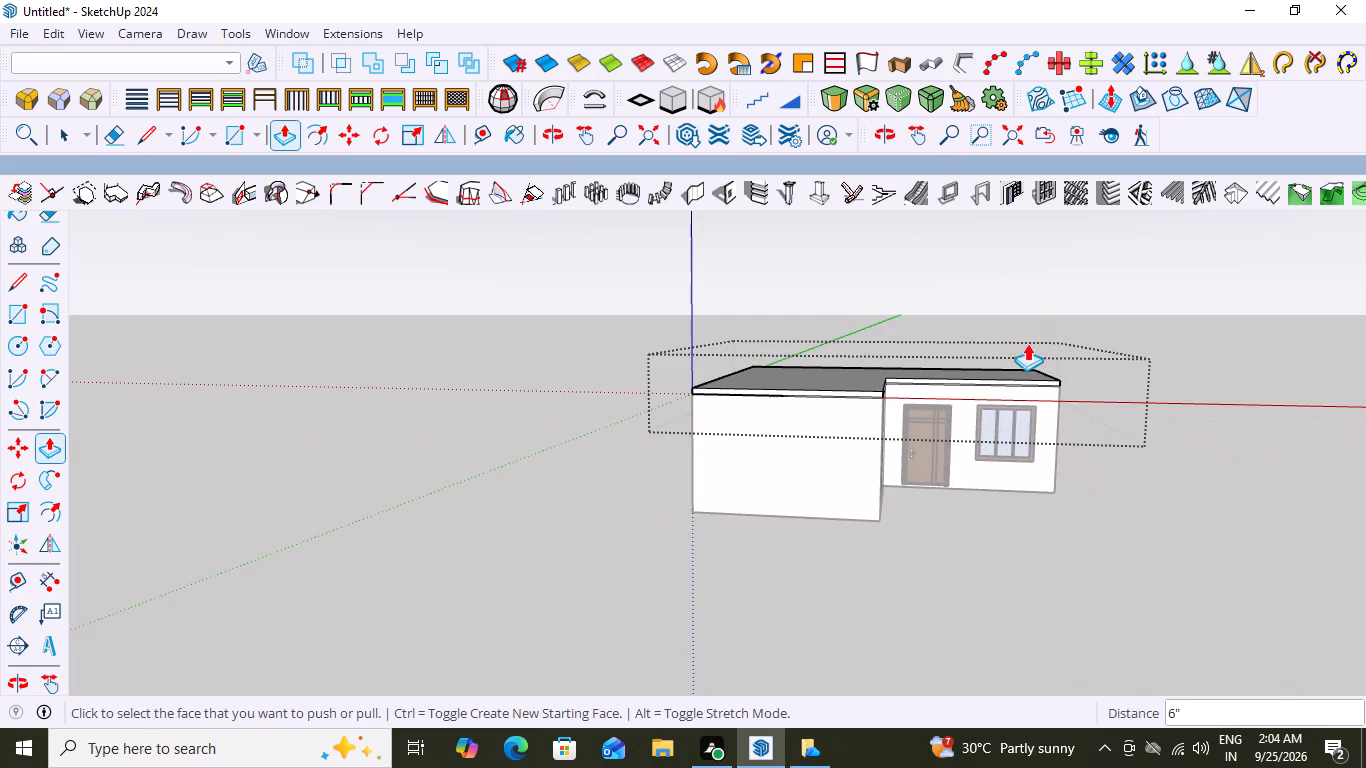
{"action": "key", "text": "space"}
{"action": "left_click", "coordinate": [1125, 293]}
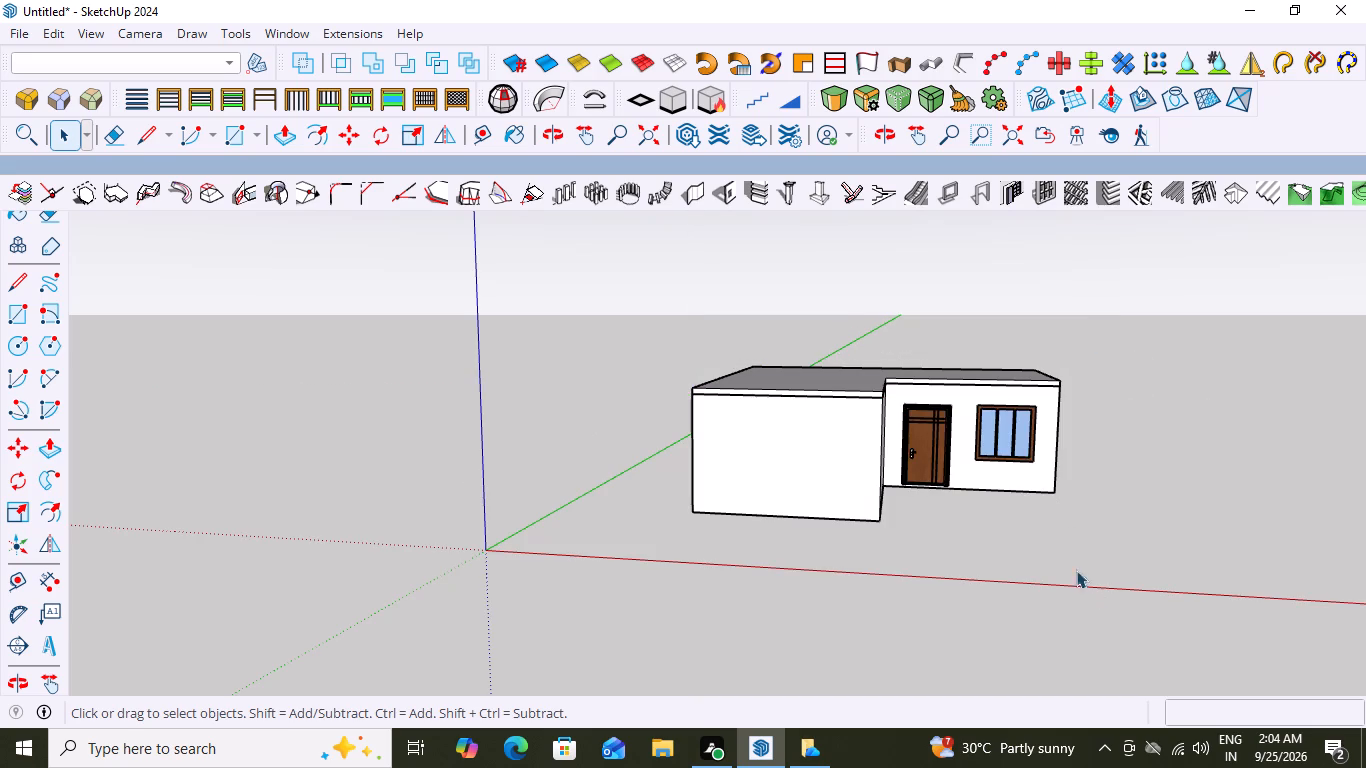
Examine the roof slab's thickness and its fit on the walls from several outside angles.
{"action": "middle_click_drag", "start_coordinate": [920, 445], "coordinate": [1047, 550]}
{"action": "left_click", "coordinate": [838, 372]}
{"action": "scroll", "coordinate": [797, 428], "scroll_direction": "up", "scroll_amount": 1}
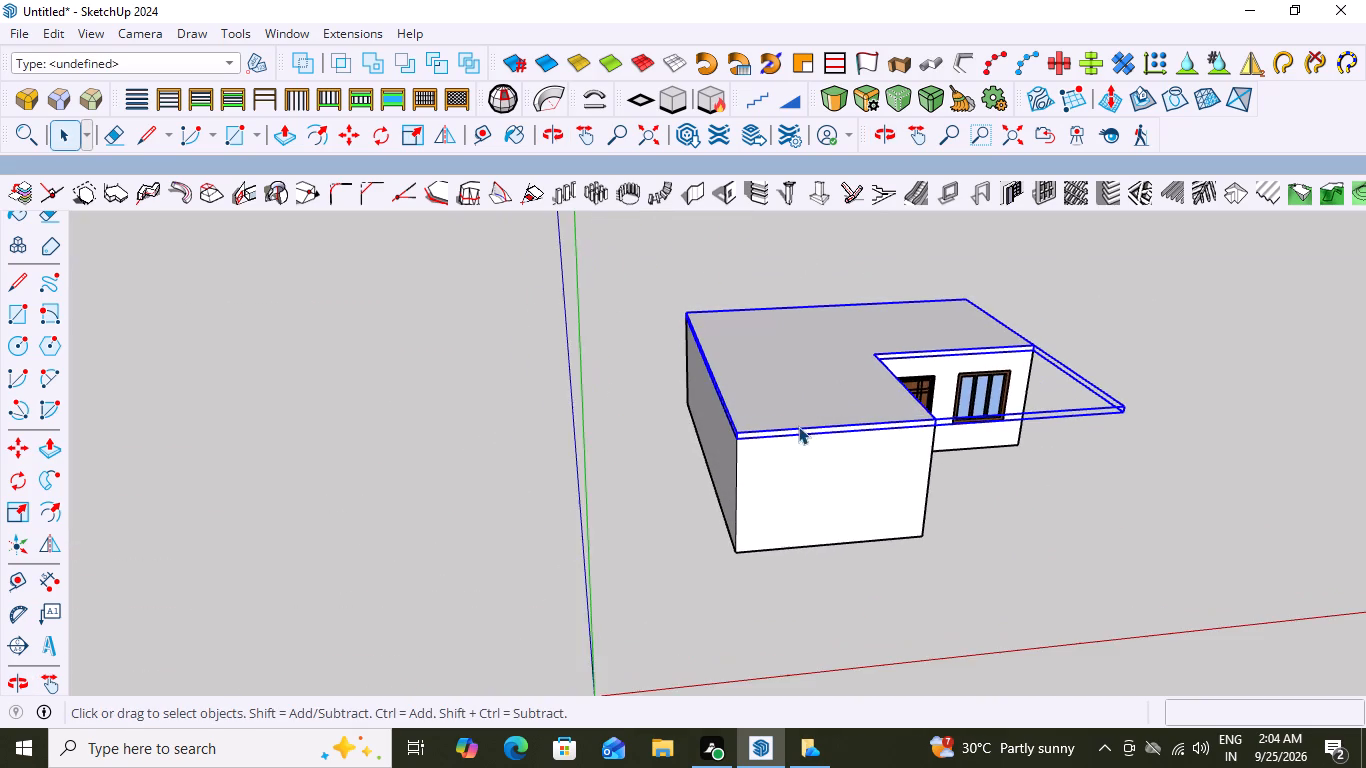
{"action": "middle_click_drag", "start_coordinate": [757, 436], "coordinate": [706, 406]}
{"action": "scroll", "coordinate": [808, 408], "scroll_direction": "up", "scroll_amount": 2}
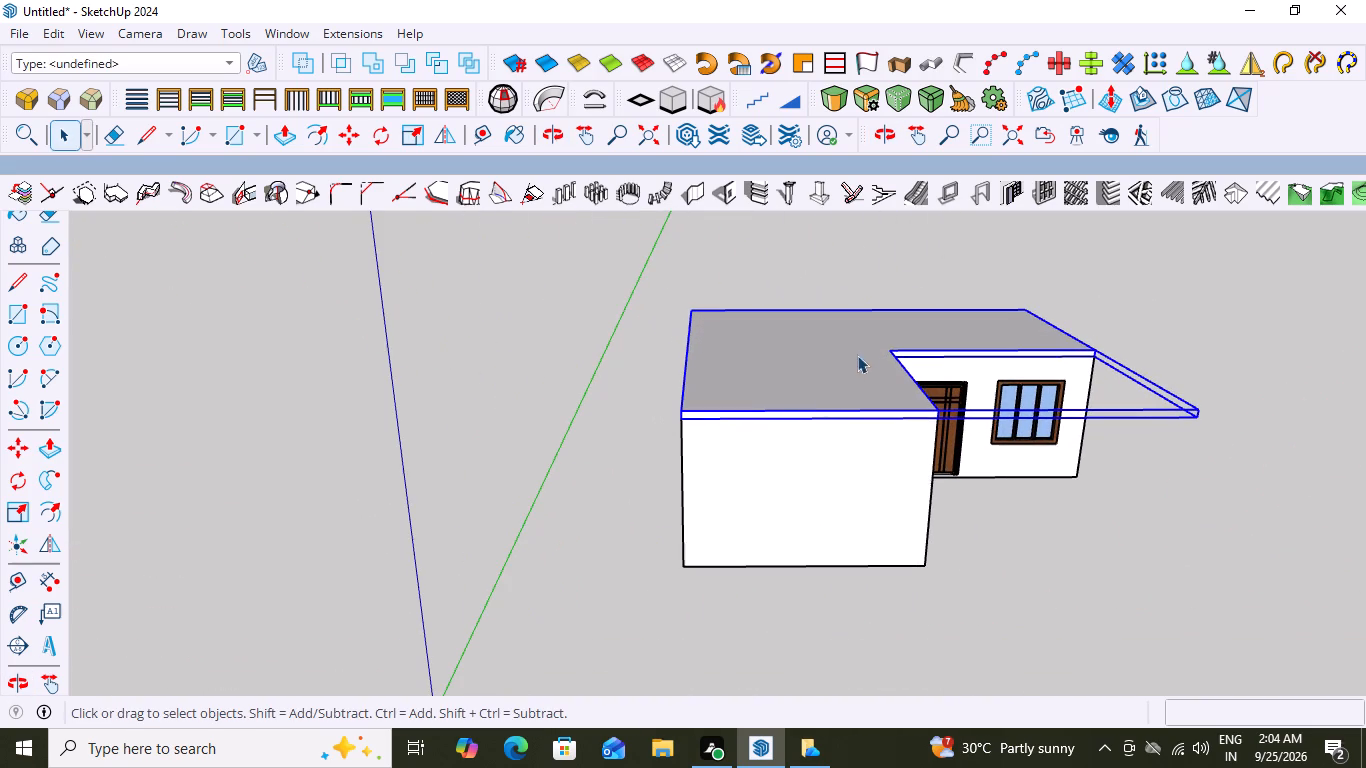
{"action": "left_click", "coordinate": [1055, 516]}
{"action": "scroll", "coordinate": [941, 423], "scroll_direction": "down", "scroll_amount": 2}
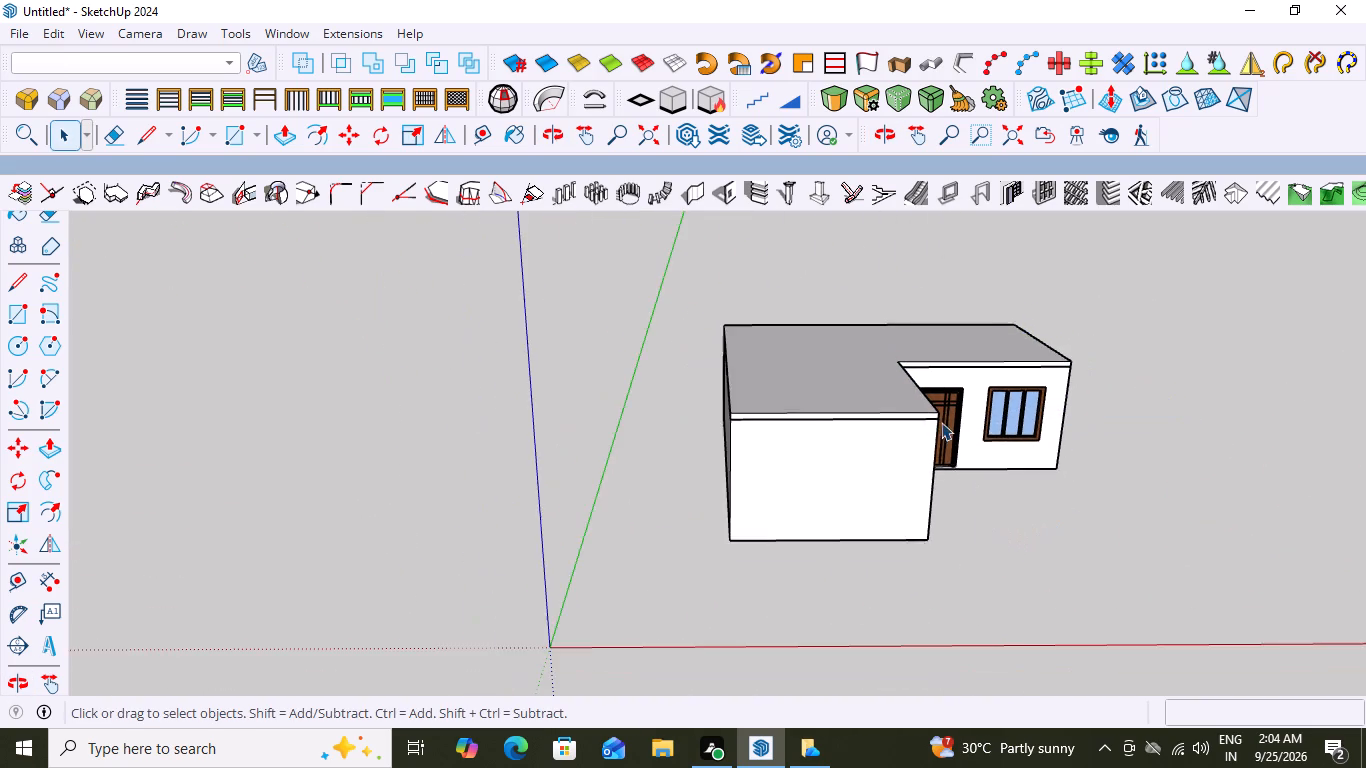
{"action": "scroll", "coordinate": [1100, 508], "scroll_direction": "up", "scroll_amount": 2}
{"action": "middle_click_drag", "start_coordinate": [912, 547], "coordinate": [814, 523]}
{"action": "scroll", "coordinate": [836, 527], "scroll_direction": "up", "scroll_amount": 1}
Copy the wall group with its door and window straight up from its bottom corner to the slab's top corner.
{"action": "left_click", "coordinate": [768, 472]}
{"action": "scroll", "coordinate": [871, 443], "scroll_direction": "up", "scroll_amount": 1}
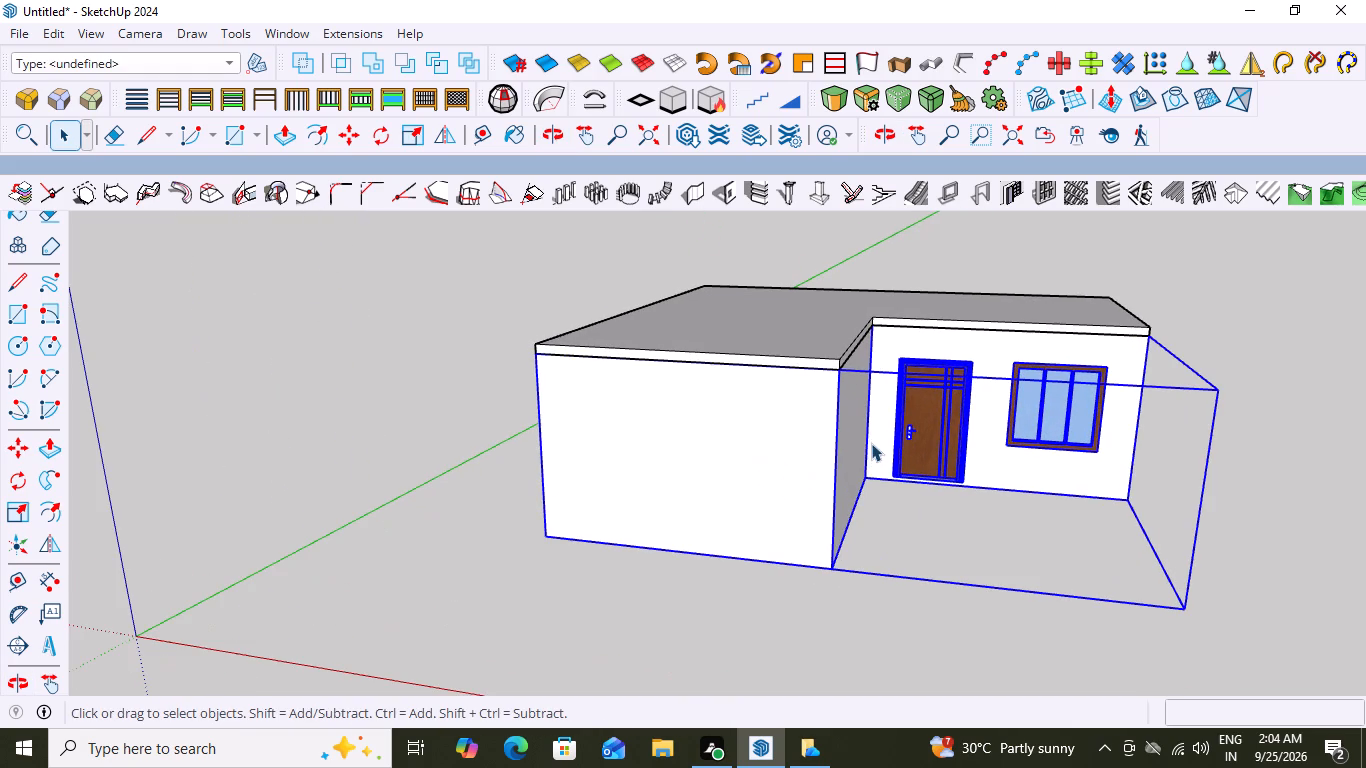
{"action": "left_click", "coordinate": [921, 414], "text": "shift"}
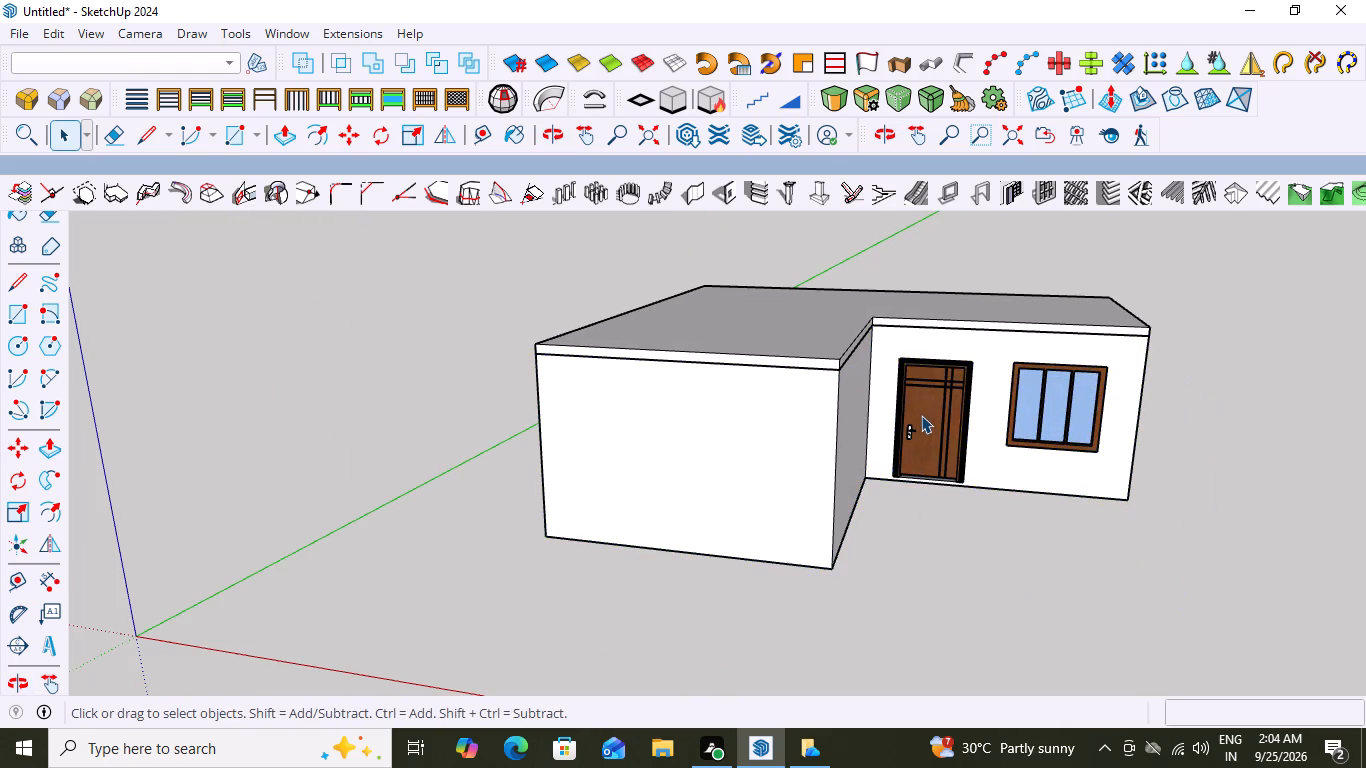
{"action": "left_click", "coordinate": [925, 411]}
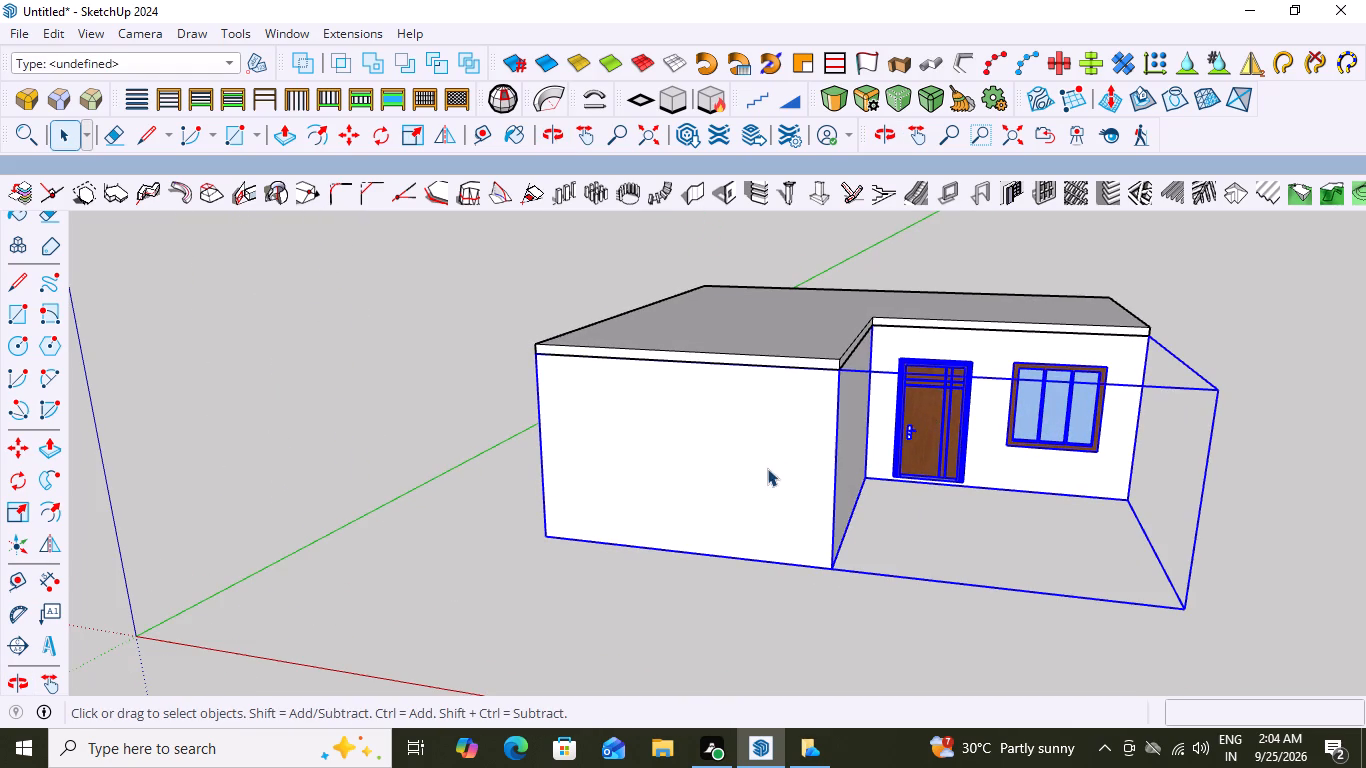
{"action": "scroll", "coordinate": [768, 468], "scroll_direction": "down", "scroll_amount": 5}
{"action": "middle_click_drag", "start_coordinate": [721, 521], "coordinate": [979, 492]}
{"action": "scroll", "coordinate": [944, 494], "scroll_direction": "down", "scroll_amount": 1}
{"action": "key", "text": "m"}
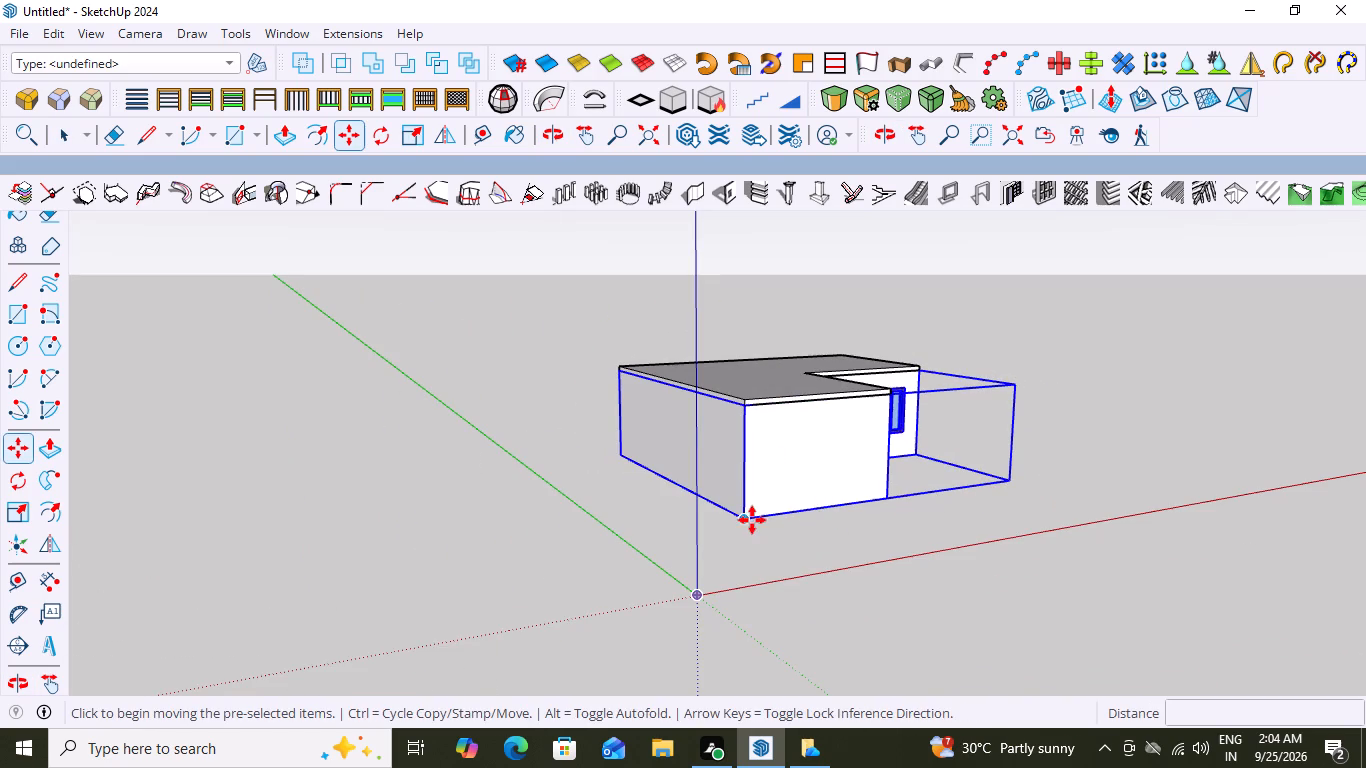
{"action": "left_click", "coordinate": [746, 517]}
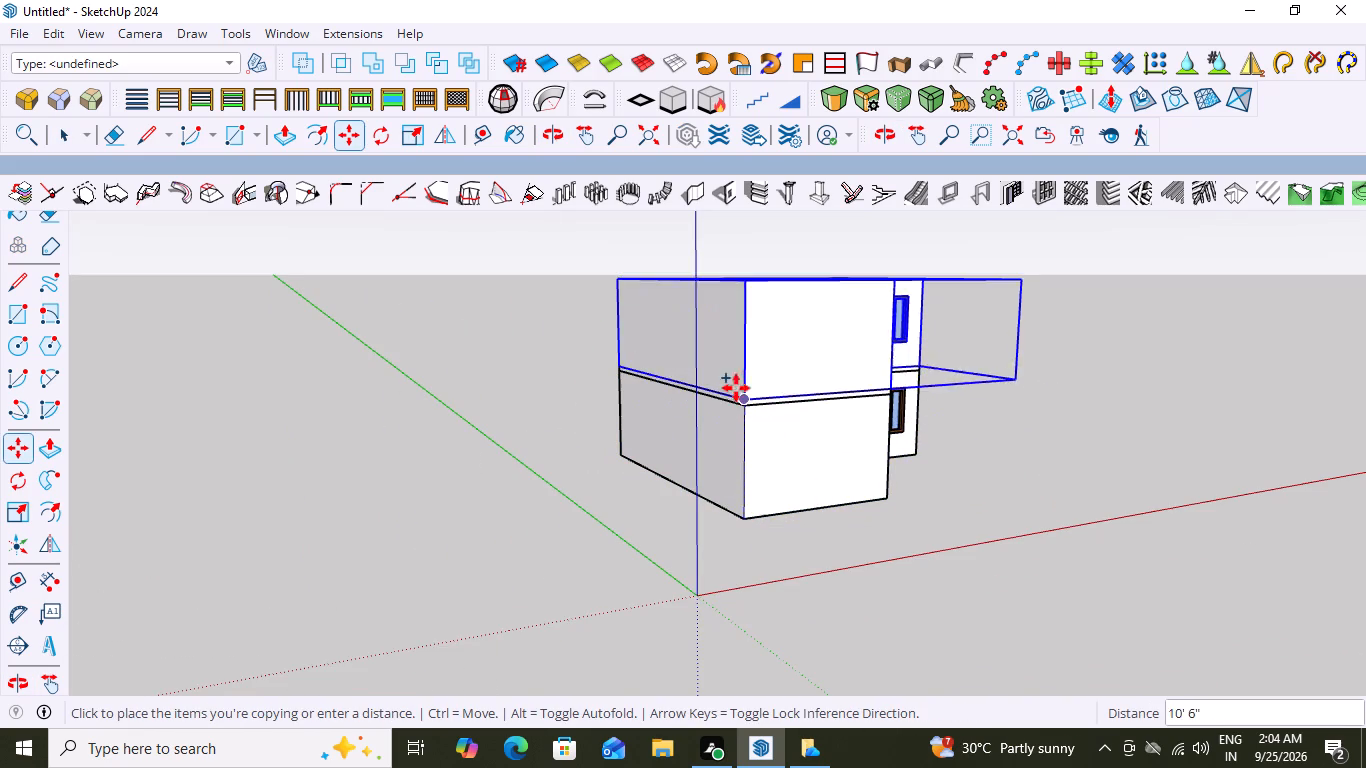
{"action": "scroll", "coordinate": [745, 343], "scroll_direction": "up", "scroll_amount": 6}
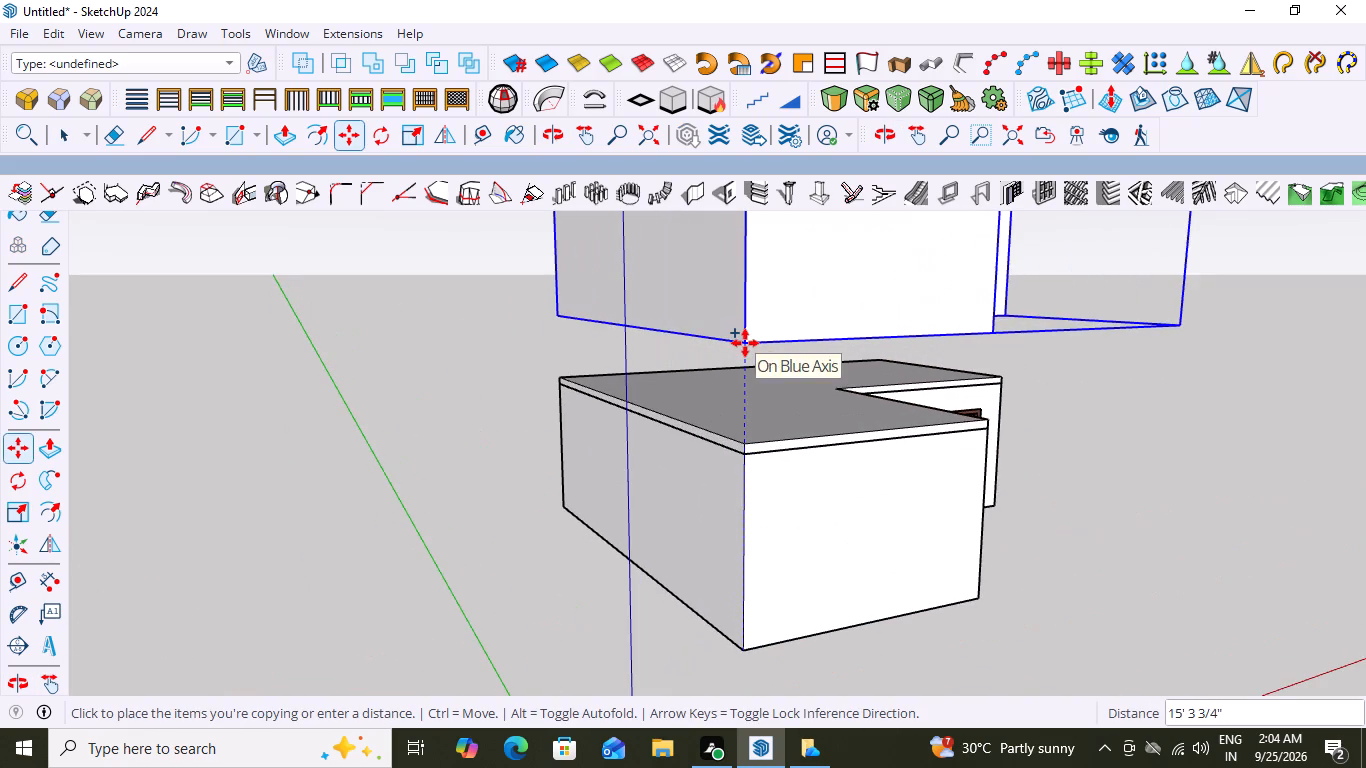
{"action": "scroll", "coordinate": [742, 447], "scroll_direction": "up", "scroll_amount": 5}
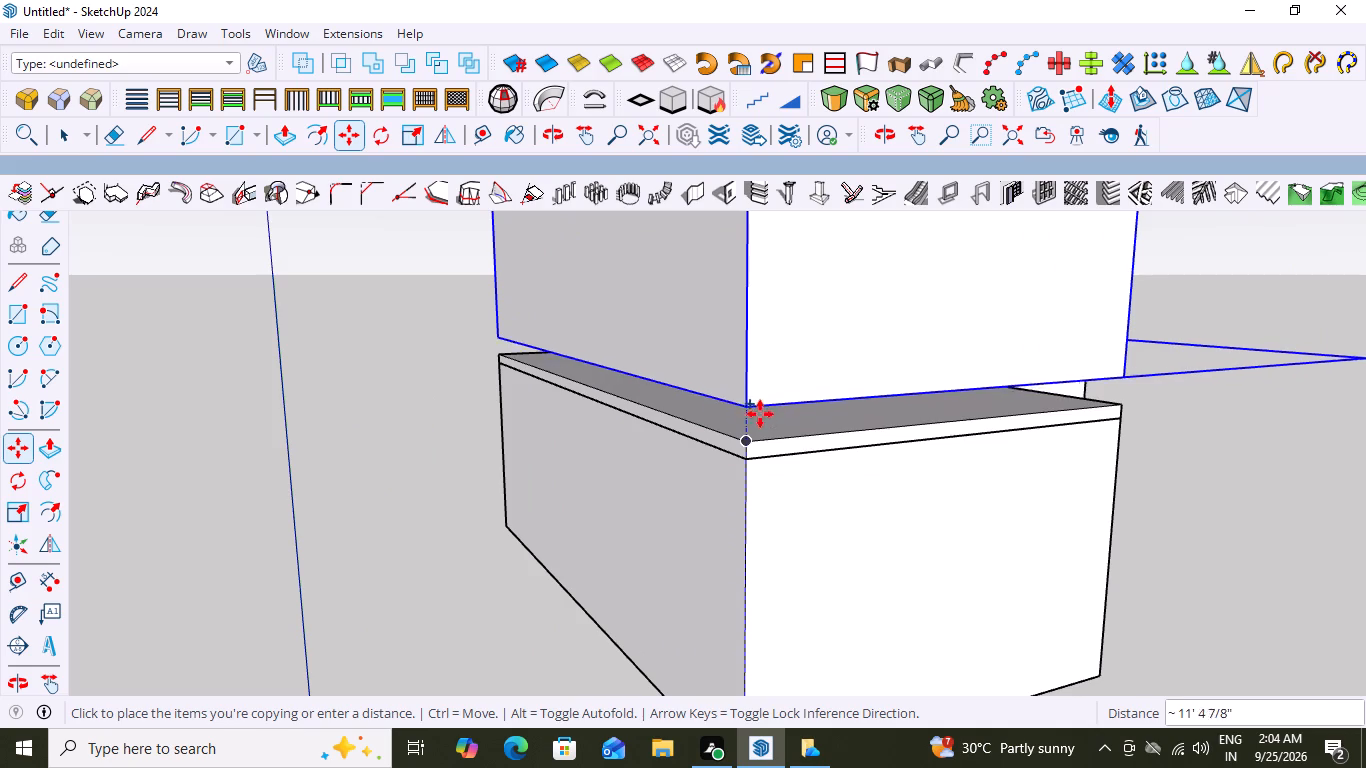
{"action": "left_click", "coordinate": [747, 445]}
{"action": "key", "text": "space"}
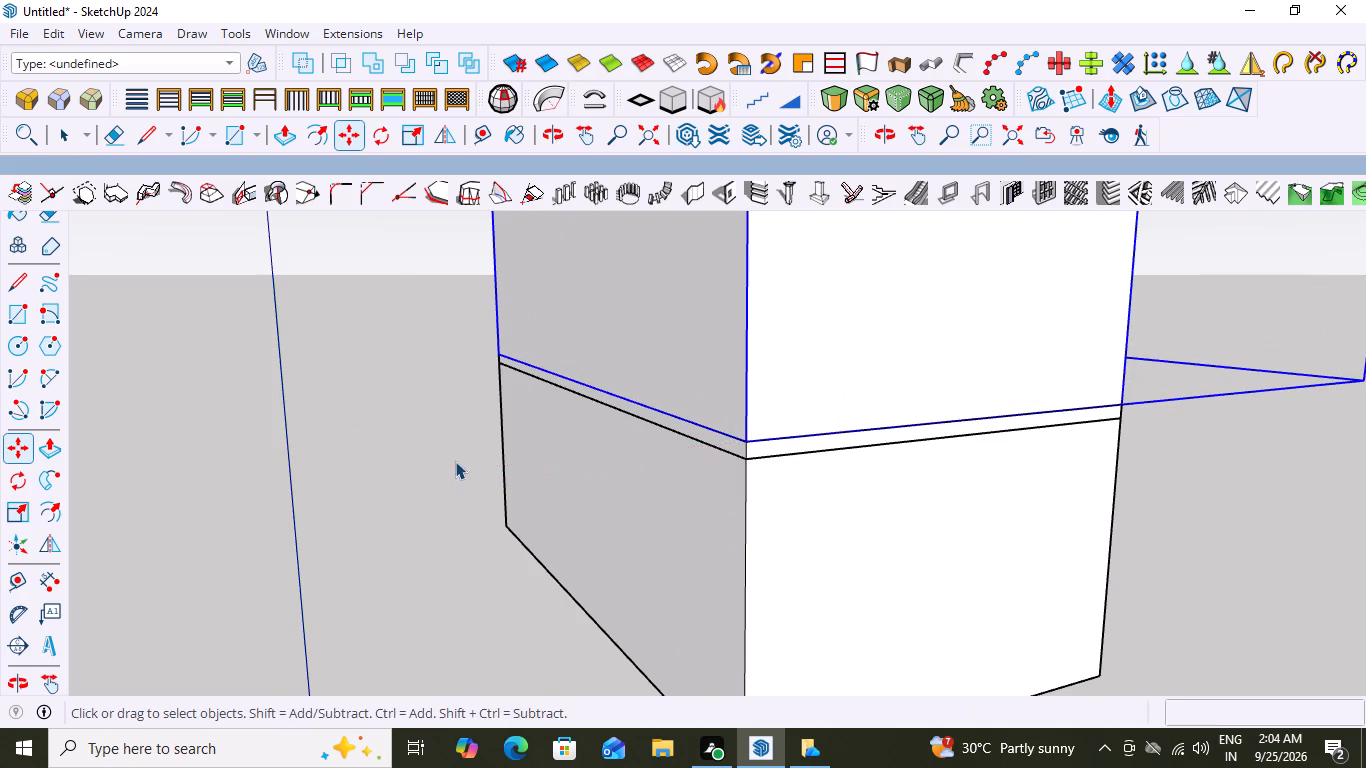
Examine the stacked two-storey building and its doors and windows from several front angles.
{"action": "scroll", "coordinate": [451, 449], "scroll_direction": "down", "scroll_amount": 12}
{"action": "left_click", "coordinate": [966, 466]}
{"action": "middle_click_drag", "start_coordinate": [950, 473], "coordinate": [785, 469]}
{"action": "scroll", "coordinate": [755, 487], "scroll_direction": "up", "scroll_amount": 2}
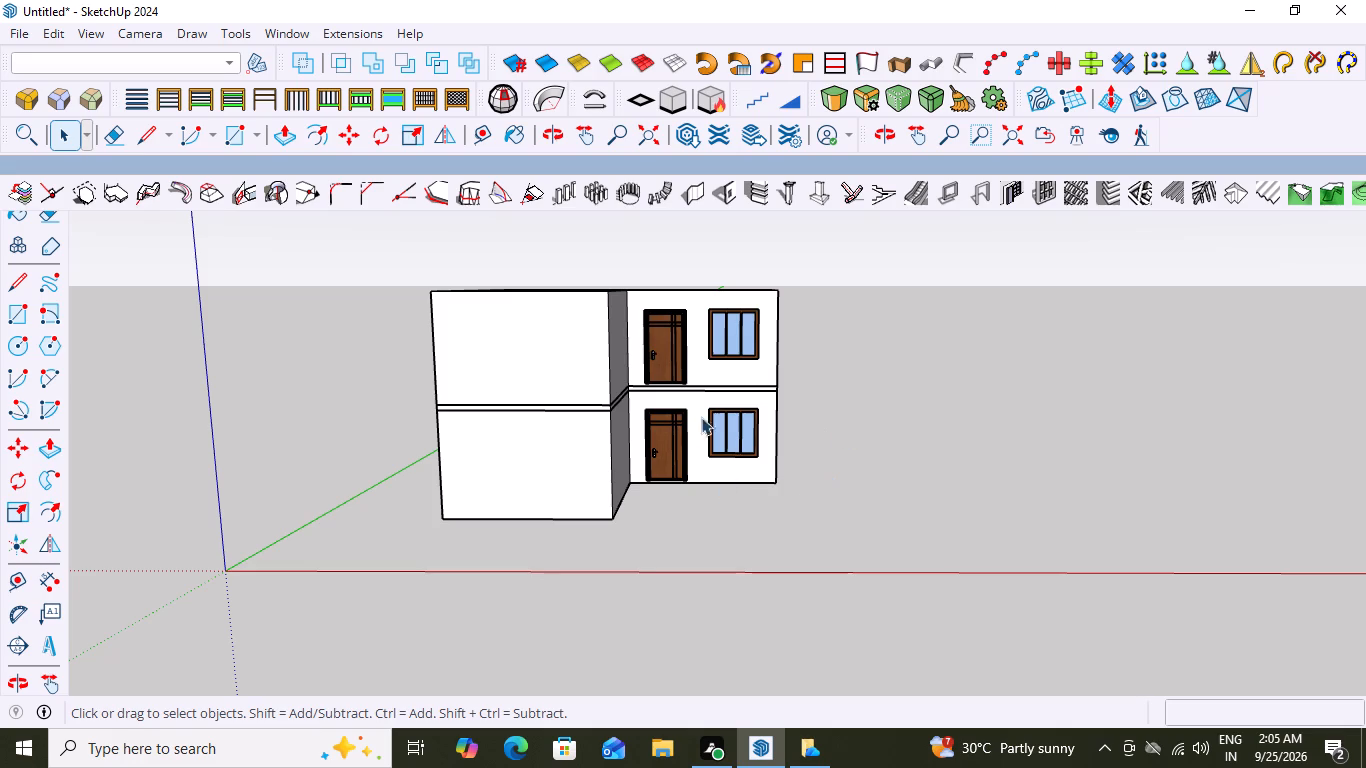
{"action": "scroll", "coordinate": [633, 337], "scroll_direction": "up", "scroll_amount": 2}
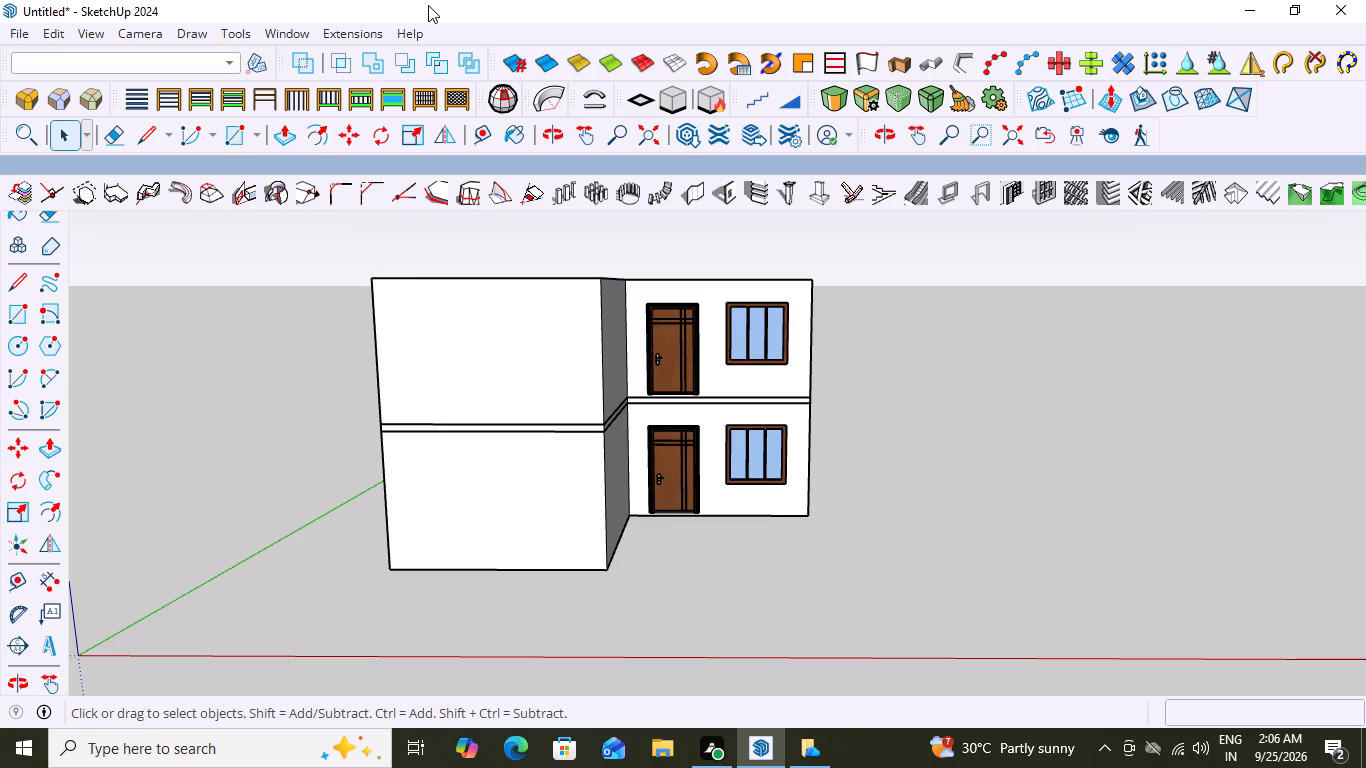
{"action": "scroll", "coordinate": [625, 332], "scroll_direction": "down", "scroll_amount": 7}
{"action": "middle_click_drag", "start_coordinate": [672, 386], "coordinate": [681, 390]}
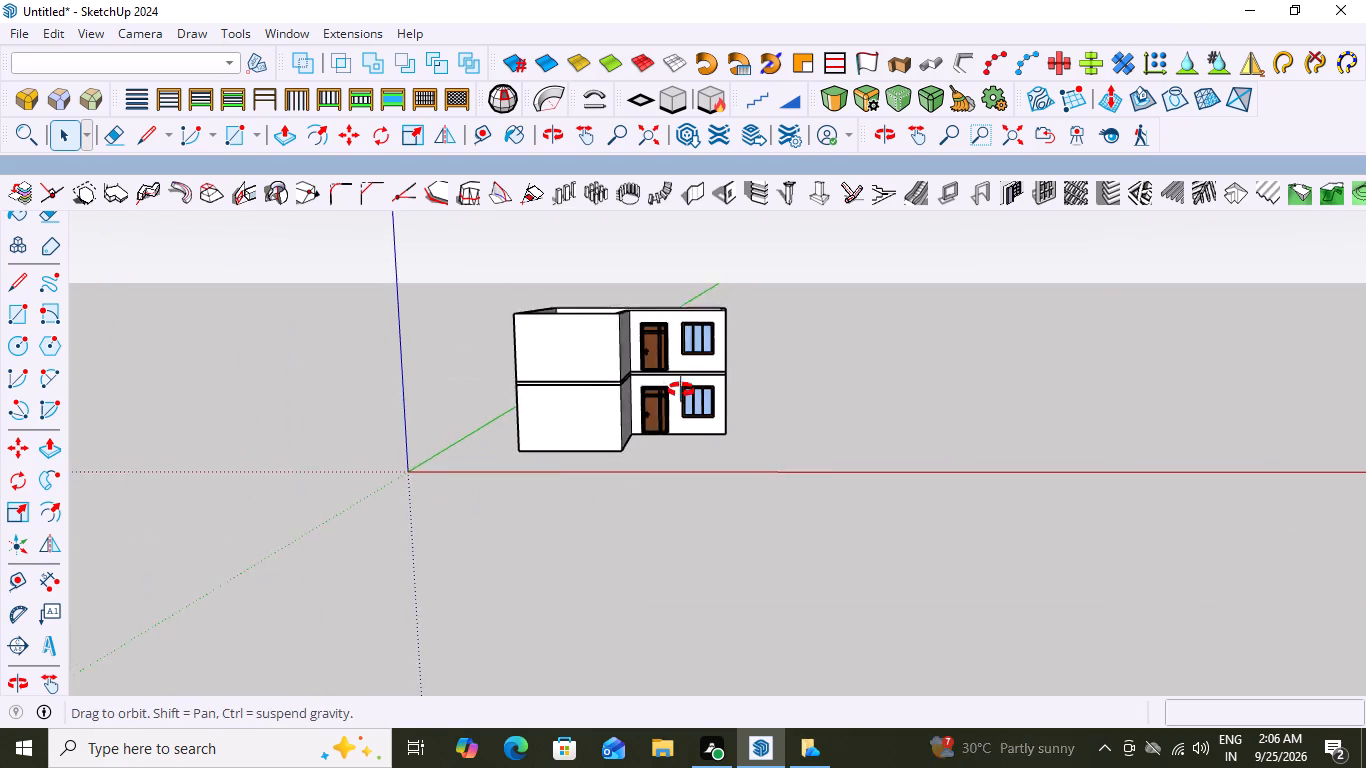
{"action": "middle_click_drag", "start_coordinate": [681, 390], "coordinate": [761, 413]}
{"action": "scroll", "coordinate": [709, 406], "scroll_direction": "up", "scroll_amount": 6}
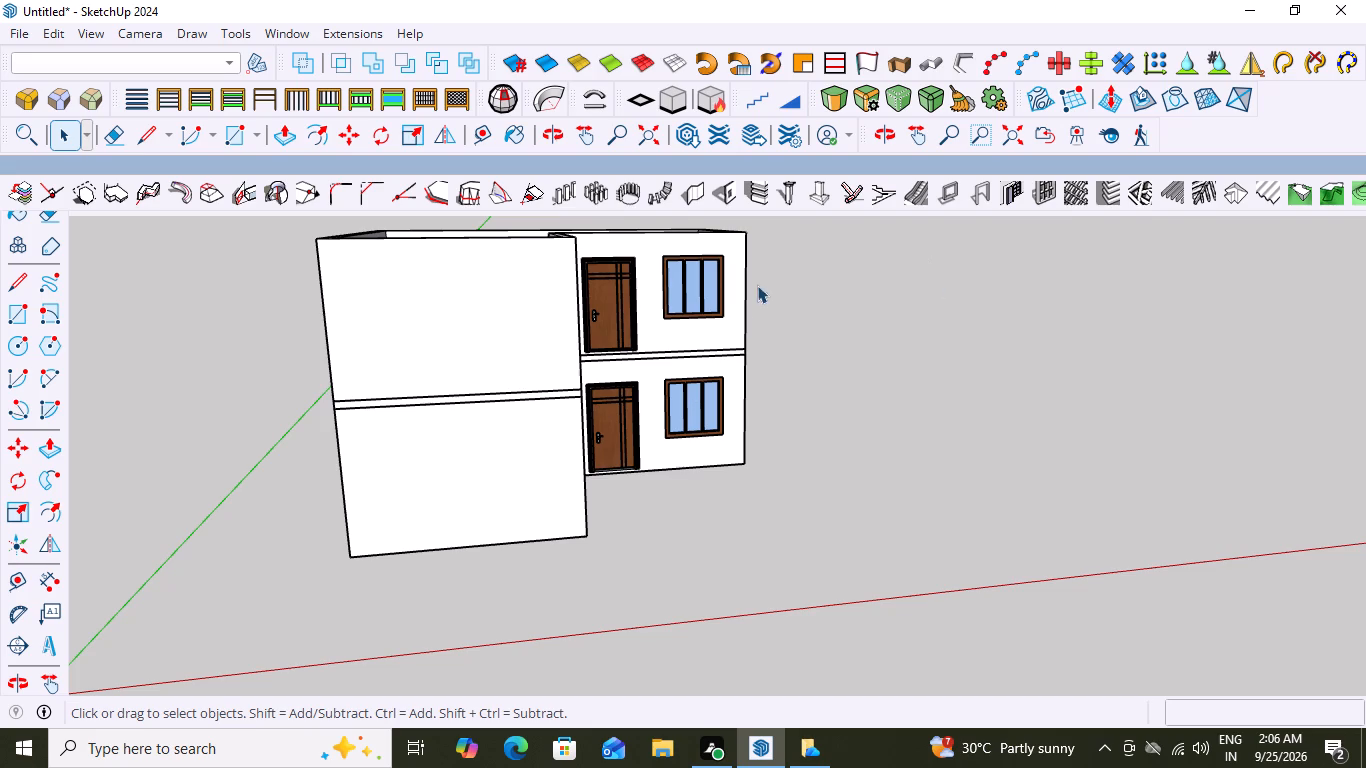
{"action": "scroll", "coordinate": [697, 375], "scroll_direction": "down", "scroll_amount": 6}
{"action": "middle_click_drag", "start_coordinate": [645, 391], "coordinate": [564, 371]}
{"action": "scroll", "coordinate": [632, 345], "scroll_direction": "up", "scroll_amount": 5}
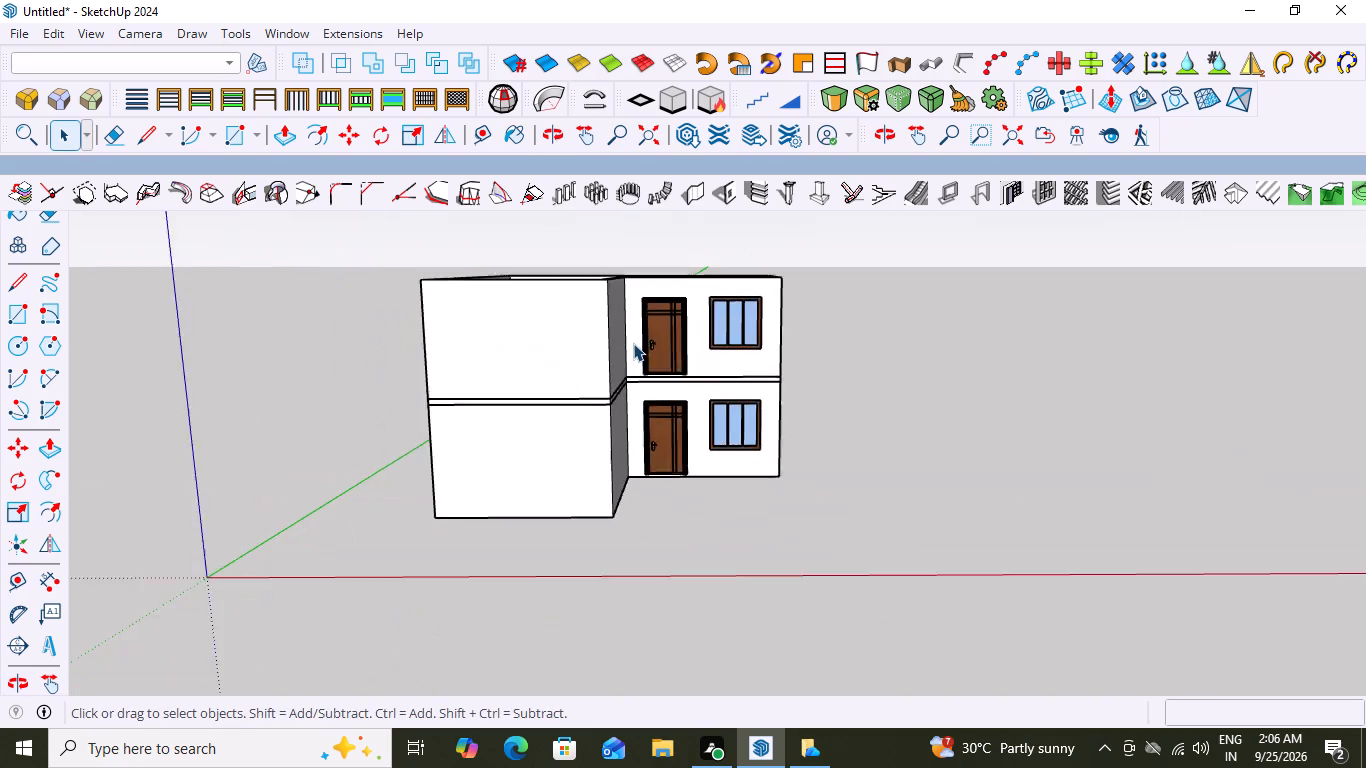
{"action": "scroll", "coordinate": [633, 343], "scroll_direction": "up", "scroll_amount": 1}
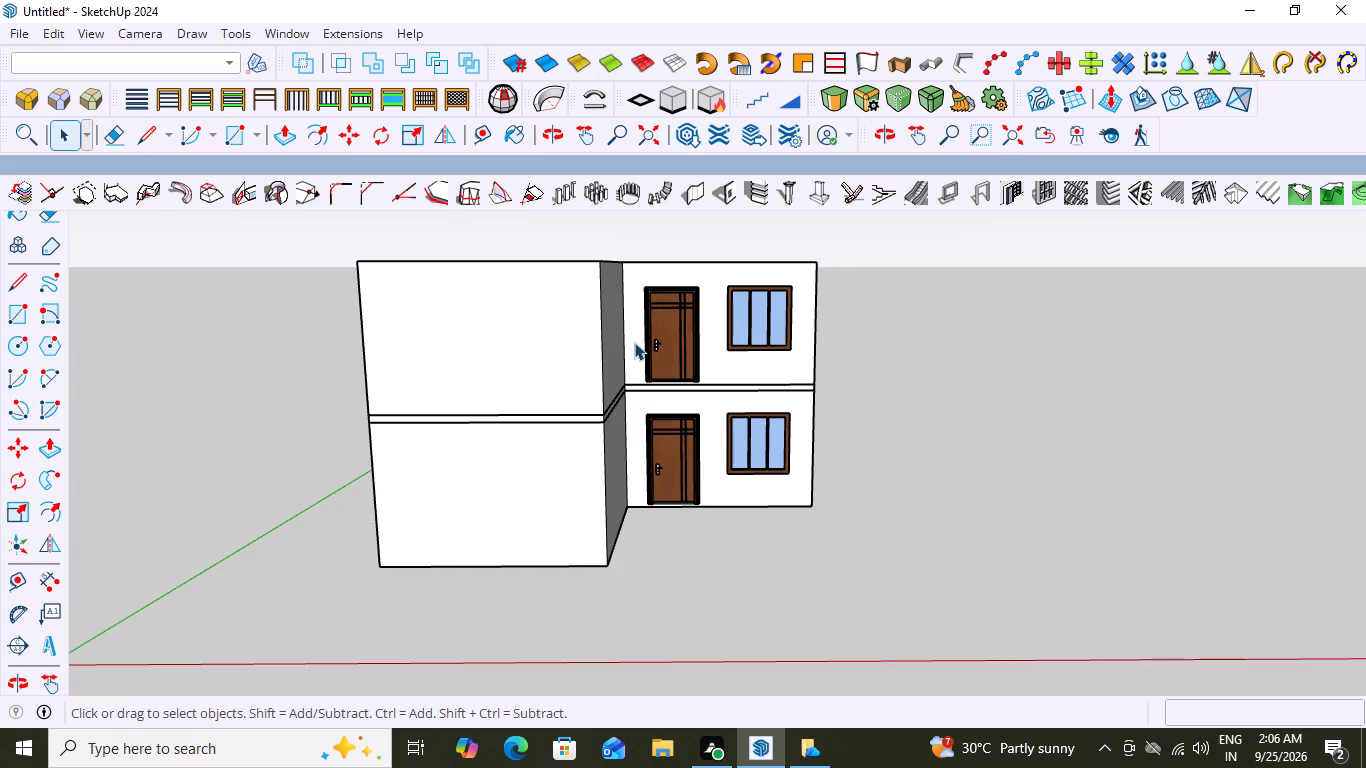
{"action": "scroll", "coordinate": [634, 342], "scroll_direction": "up", "scroll_amount": 1}
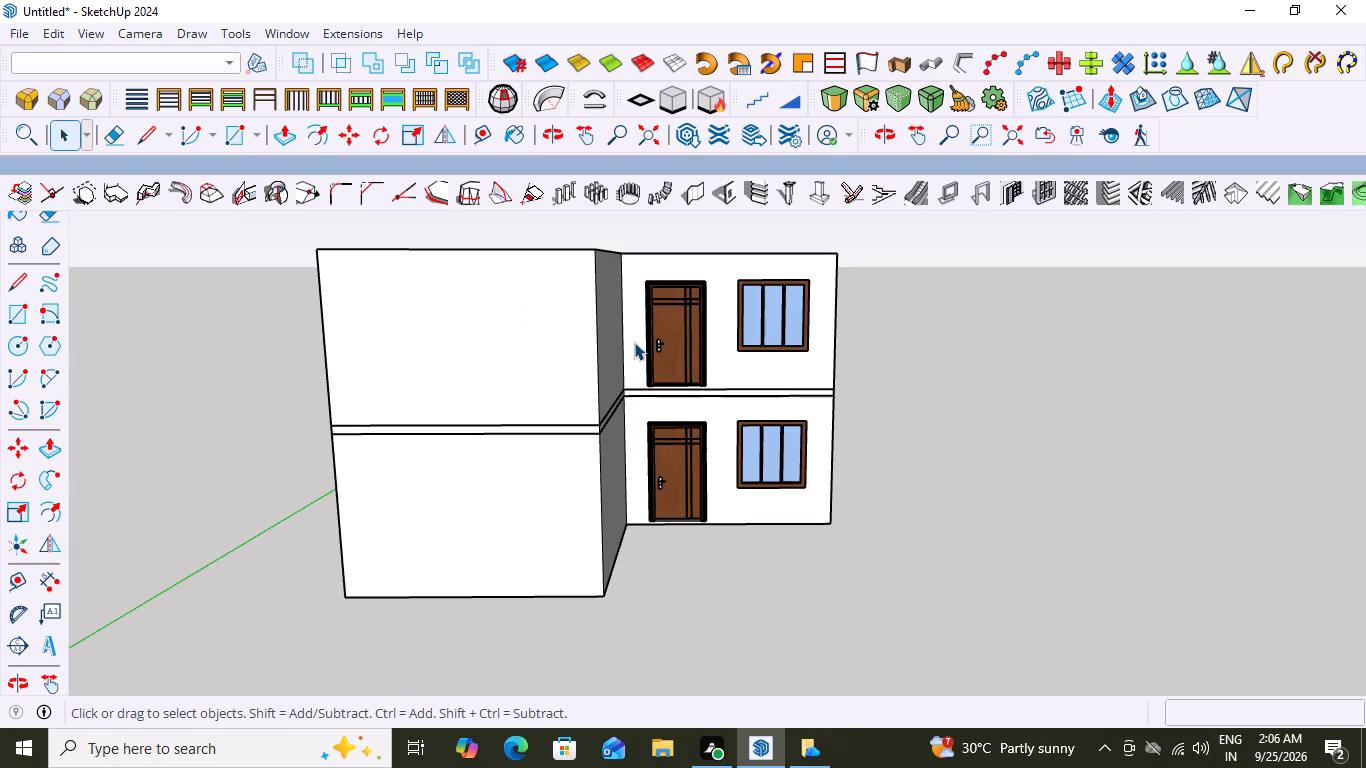
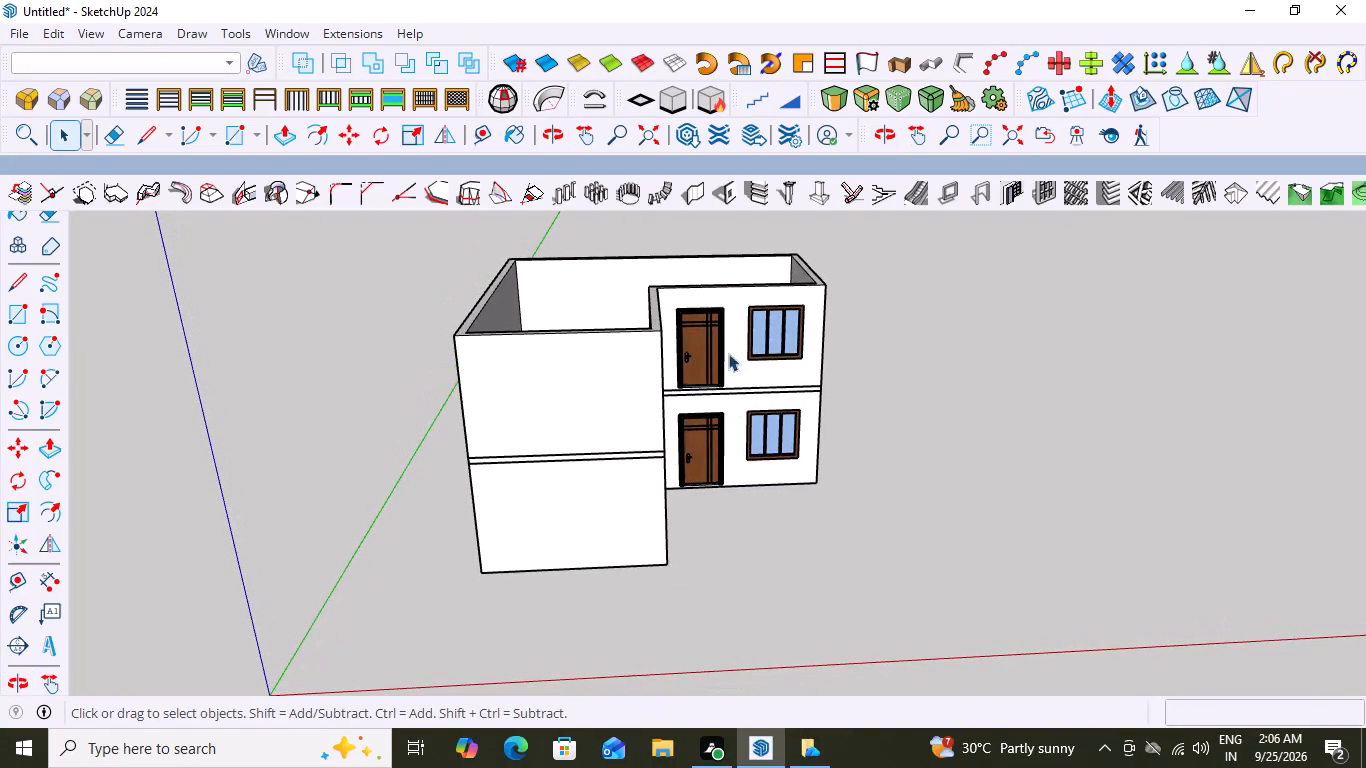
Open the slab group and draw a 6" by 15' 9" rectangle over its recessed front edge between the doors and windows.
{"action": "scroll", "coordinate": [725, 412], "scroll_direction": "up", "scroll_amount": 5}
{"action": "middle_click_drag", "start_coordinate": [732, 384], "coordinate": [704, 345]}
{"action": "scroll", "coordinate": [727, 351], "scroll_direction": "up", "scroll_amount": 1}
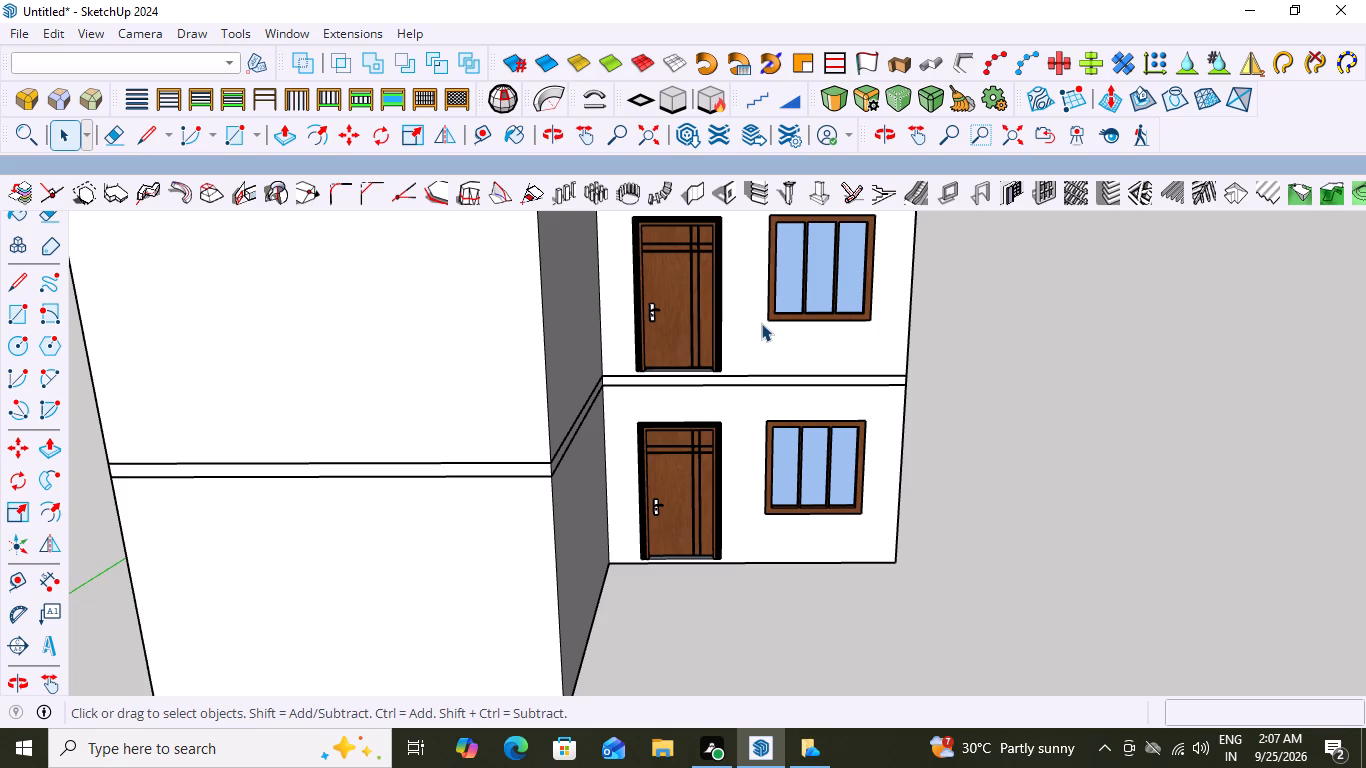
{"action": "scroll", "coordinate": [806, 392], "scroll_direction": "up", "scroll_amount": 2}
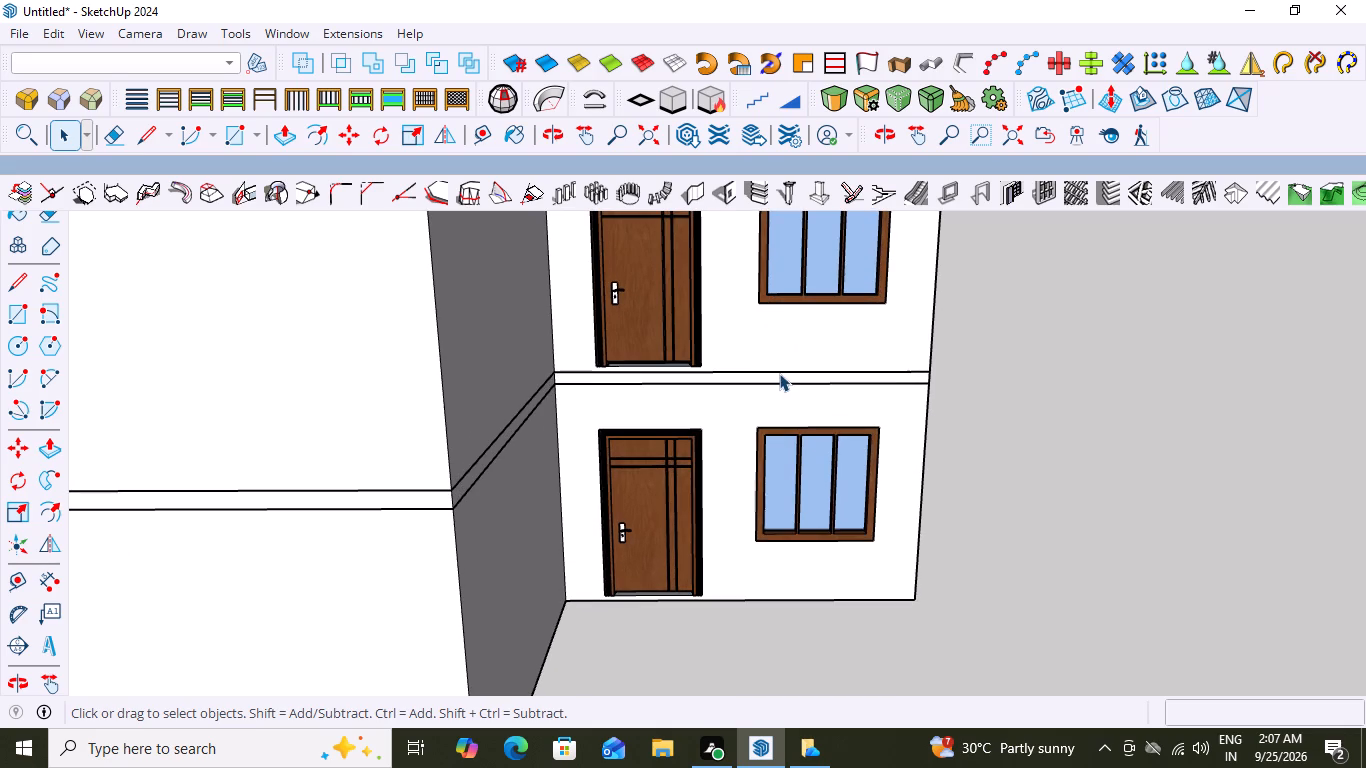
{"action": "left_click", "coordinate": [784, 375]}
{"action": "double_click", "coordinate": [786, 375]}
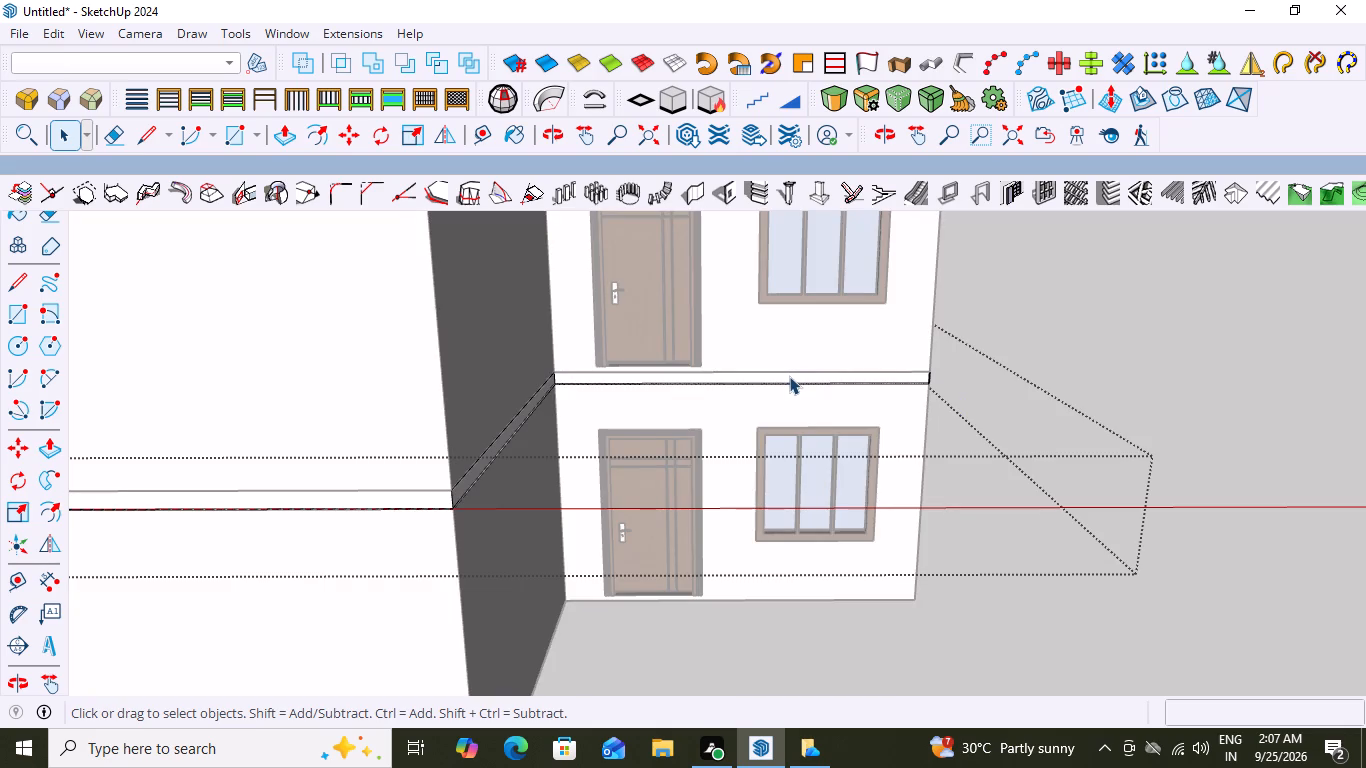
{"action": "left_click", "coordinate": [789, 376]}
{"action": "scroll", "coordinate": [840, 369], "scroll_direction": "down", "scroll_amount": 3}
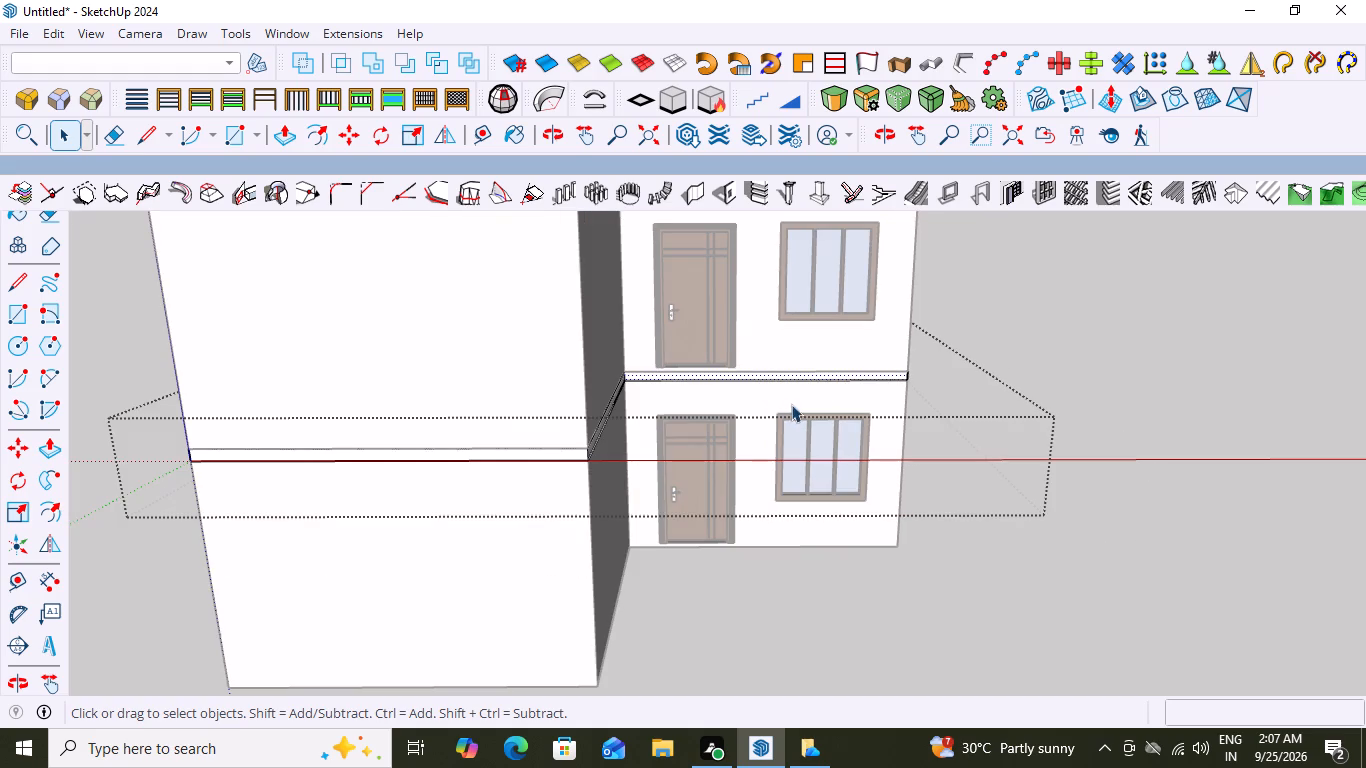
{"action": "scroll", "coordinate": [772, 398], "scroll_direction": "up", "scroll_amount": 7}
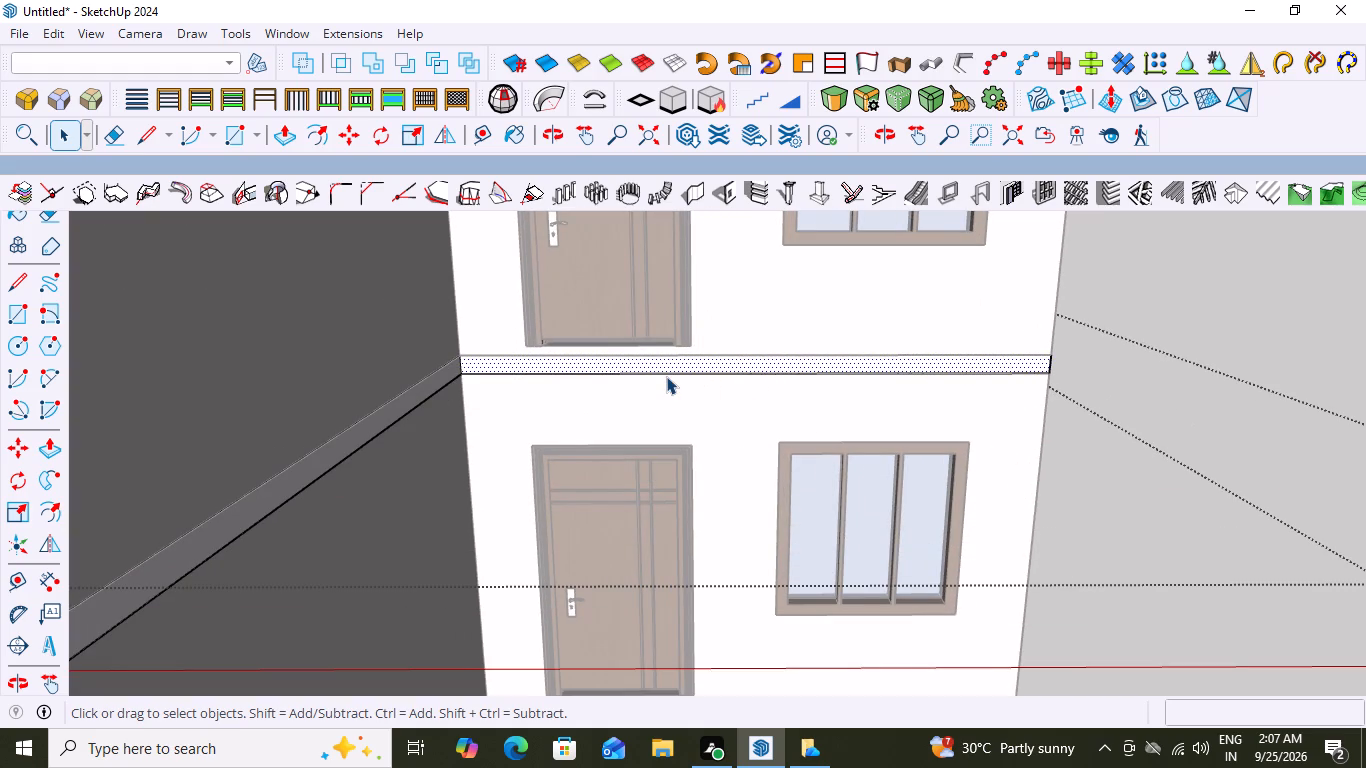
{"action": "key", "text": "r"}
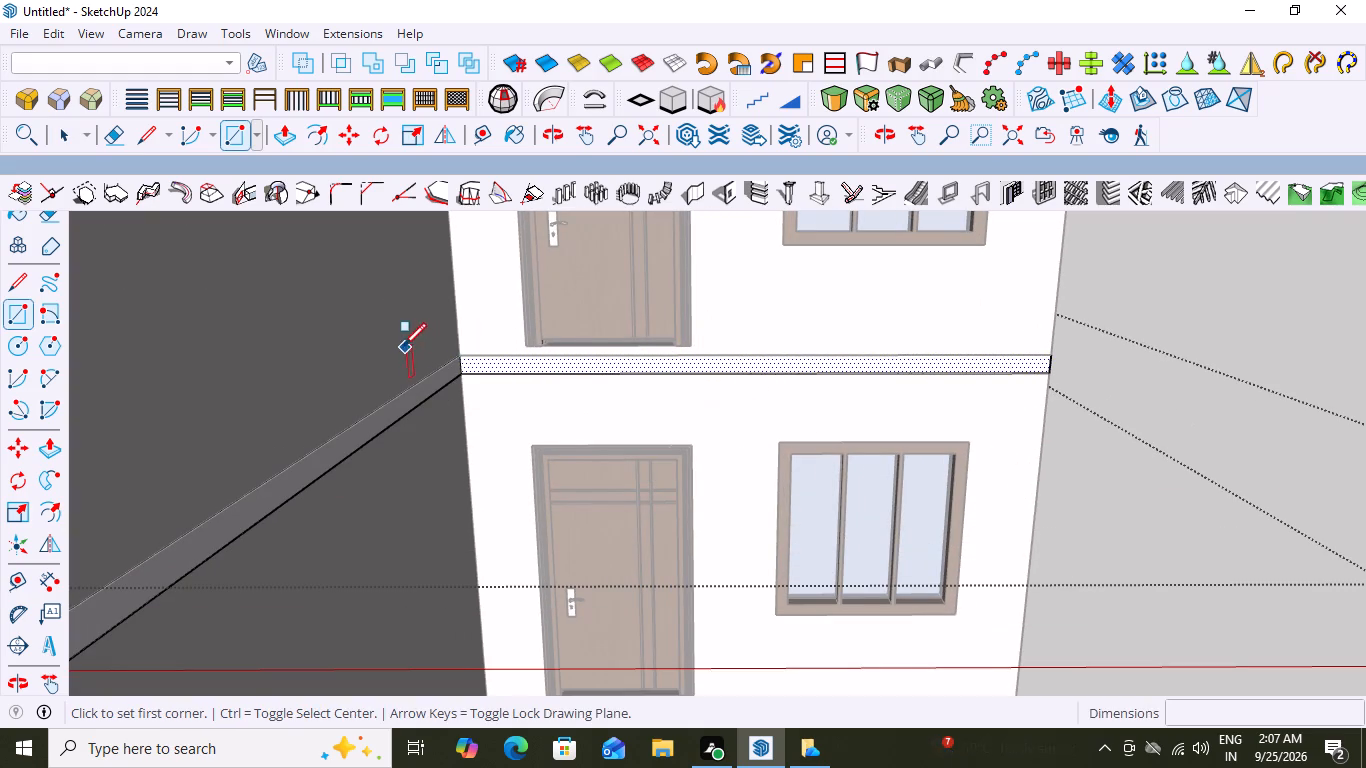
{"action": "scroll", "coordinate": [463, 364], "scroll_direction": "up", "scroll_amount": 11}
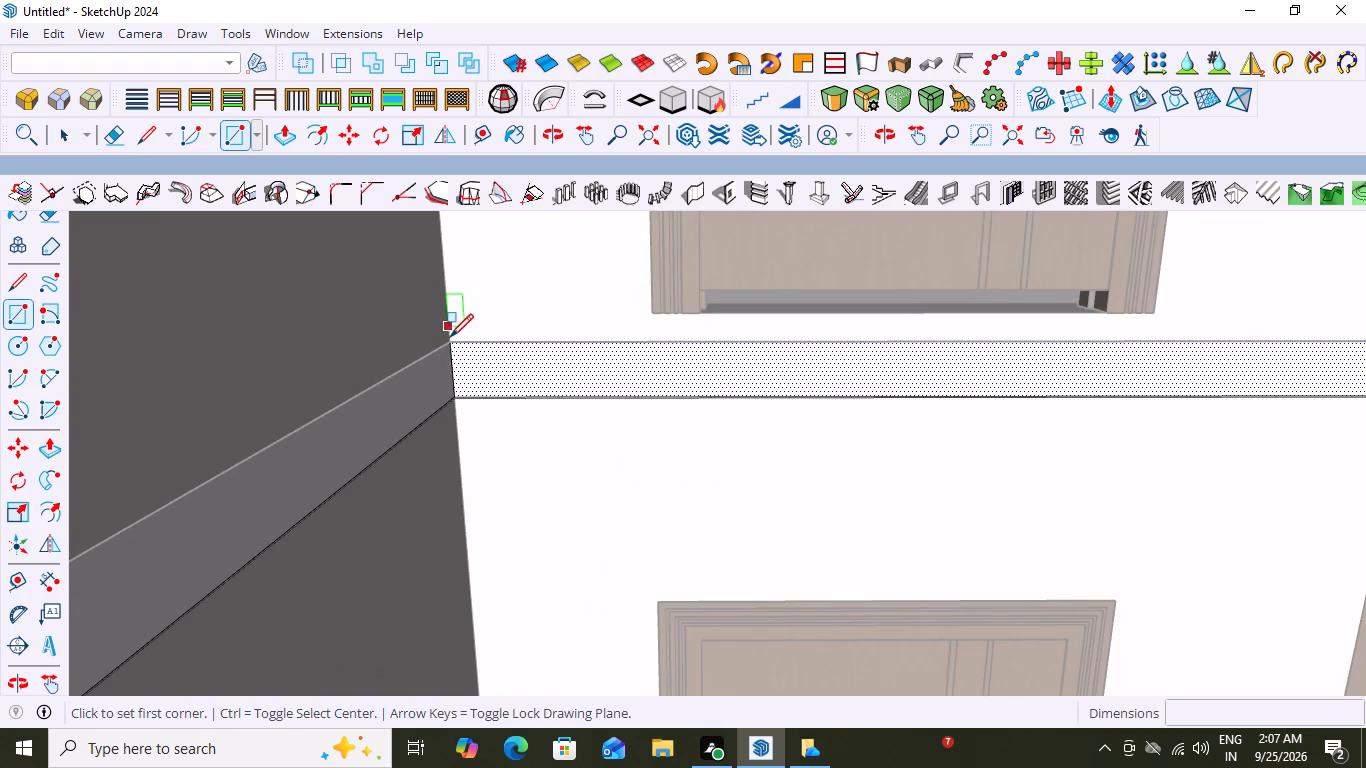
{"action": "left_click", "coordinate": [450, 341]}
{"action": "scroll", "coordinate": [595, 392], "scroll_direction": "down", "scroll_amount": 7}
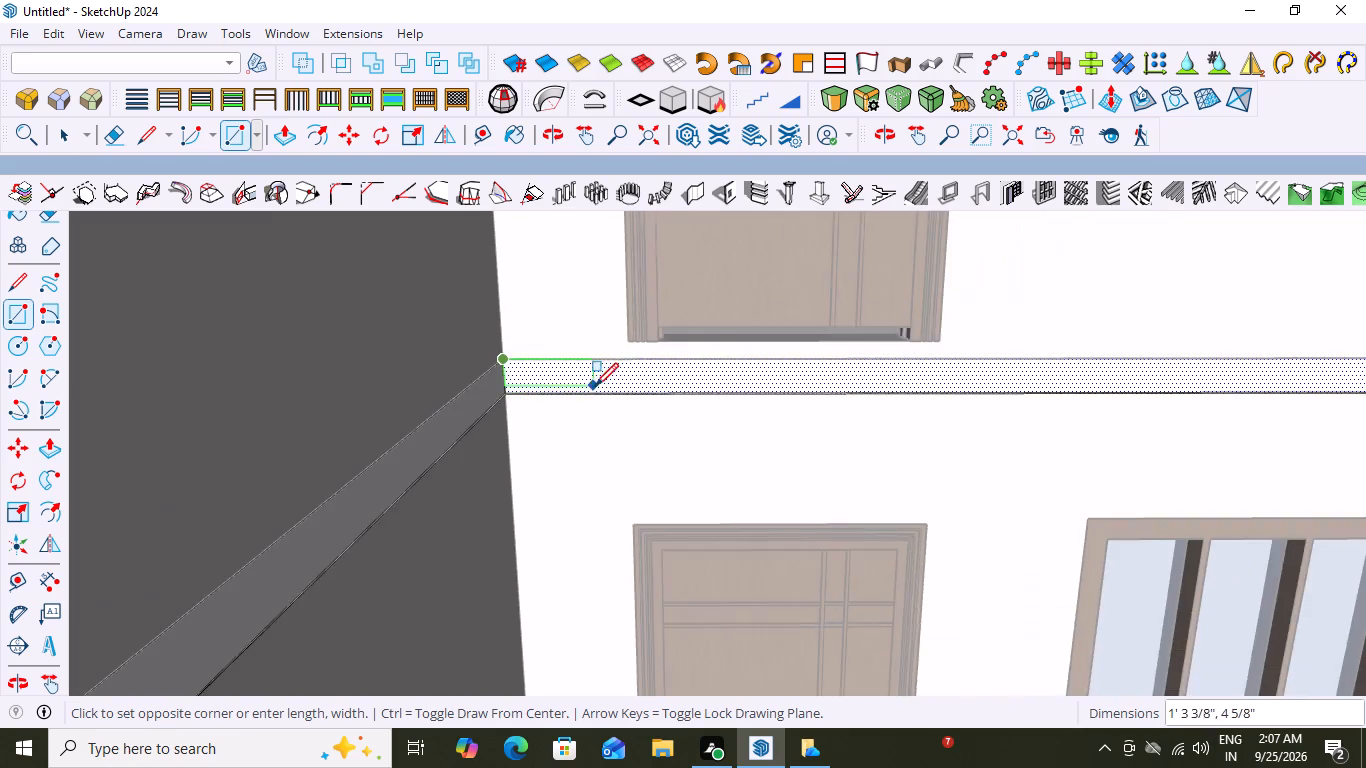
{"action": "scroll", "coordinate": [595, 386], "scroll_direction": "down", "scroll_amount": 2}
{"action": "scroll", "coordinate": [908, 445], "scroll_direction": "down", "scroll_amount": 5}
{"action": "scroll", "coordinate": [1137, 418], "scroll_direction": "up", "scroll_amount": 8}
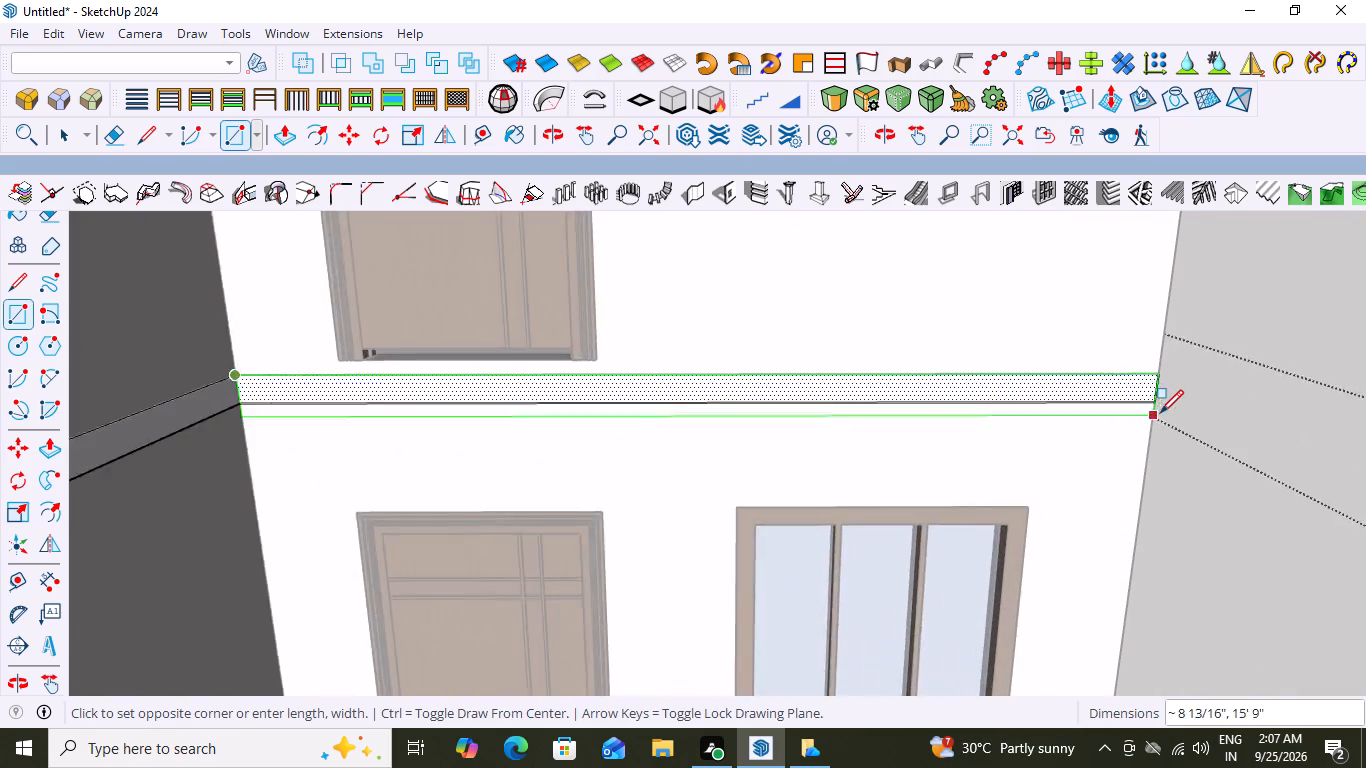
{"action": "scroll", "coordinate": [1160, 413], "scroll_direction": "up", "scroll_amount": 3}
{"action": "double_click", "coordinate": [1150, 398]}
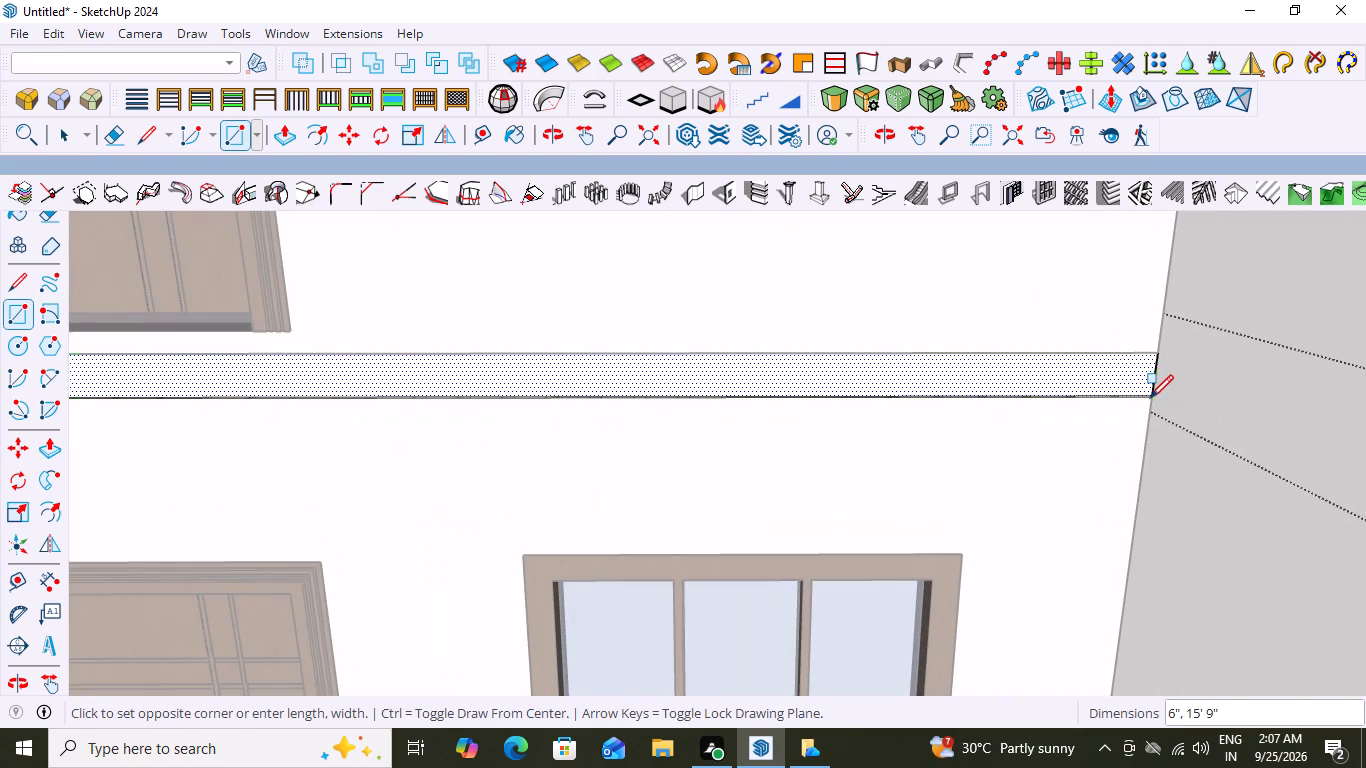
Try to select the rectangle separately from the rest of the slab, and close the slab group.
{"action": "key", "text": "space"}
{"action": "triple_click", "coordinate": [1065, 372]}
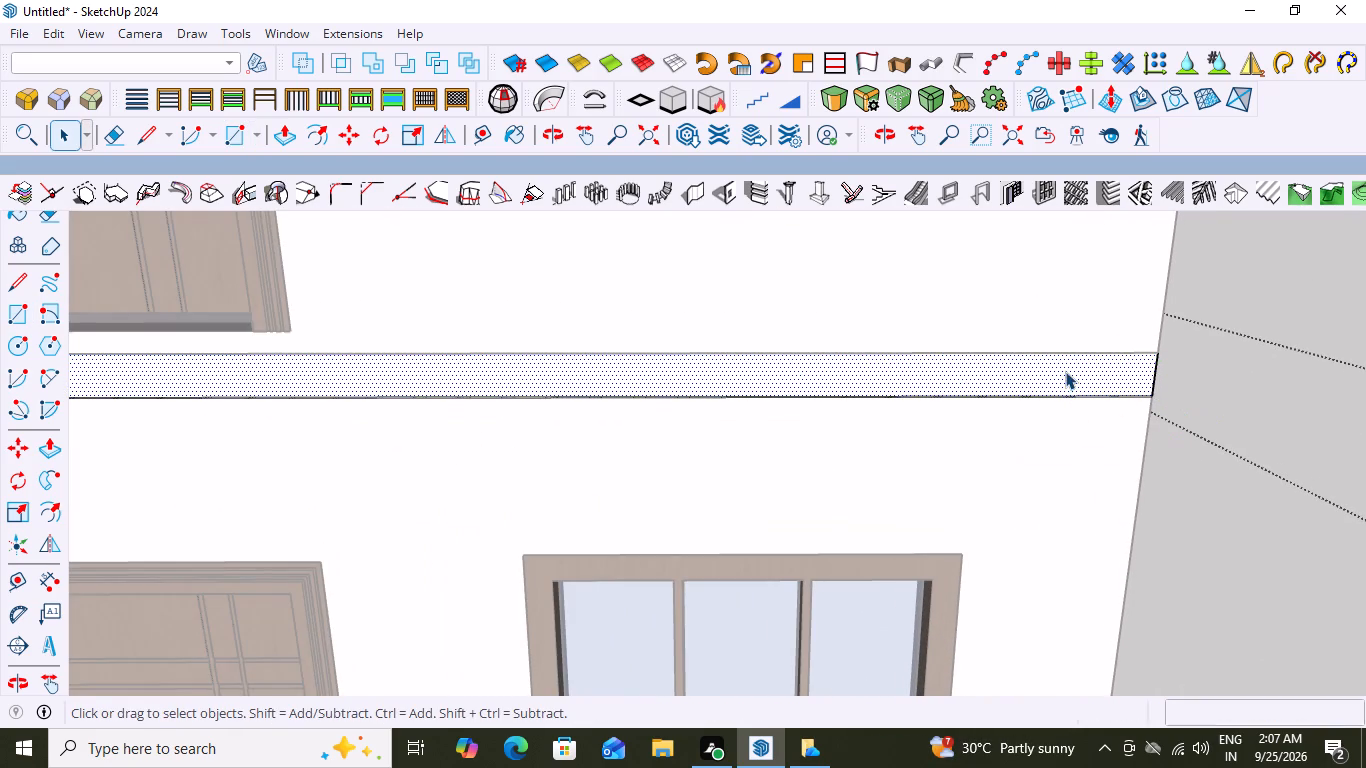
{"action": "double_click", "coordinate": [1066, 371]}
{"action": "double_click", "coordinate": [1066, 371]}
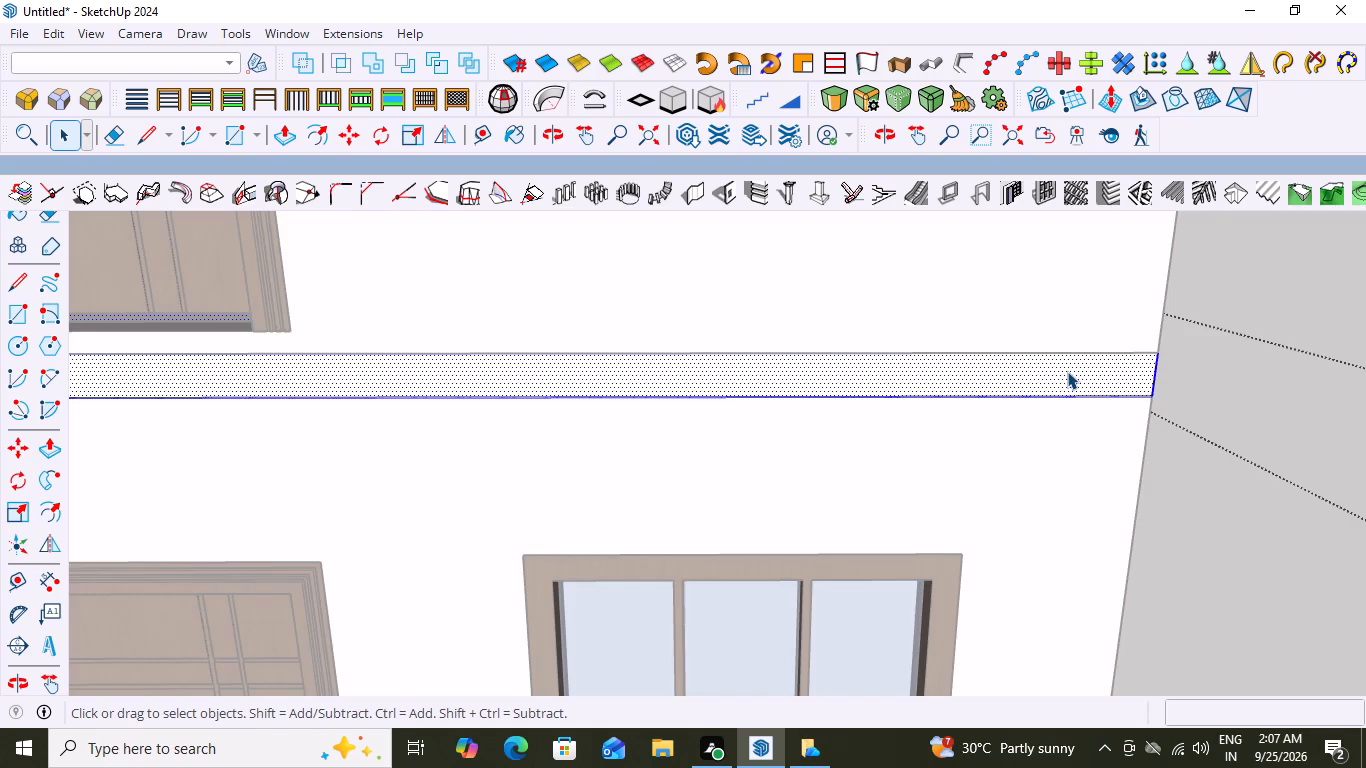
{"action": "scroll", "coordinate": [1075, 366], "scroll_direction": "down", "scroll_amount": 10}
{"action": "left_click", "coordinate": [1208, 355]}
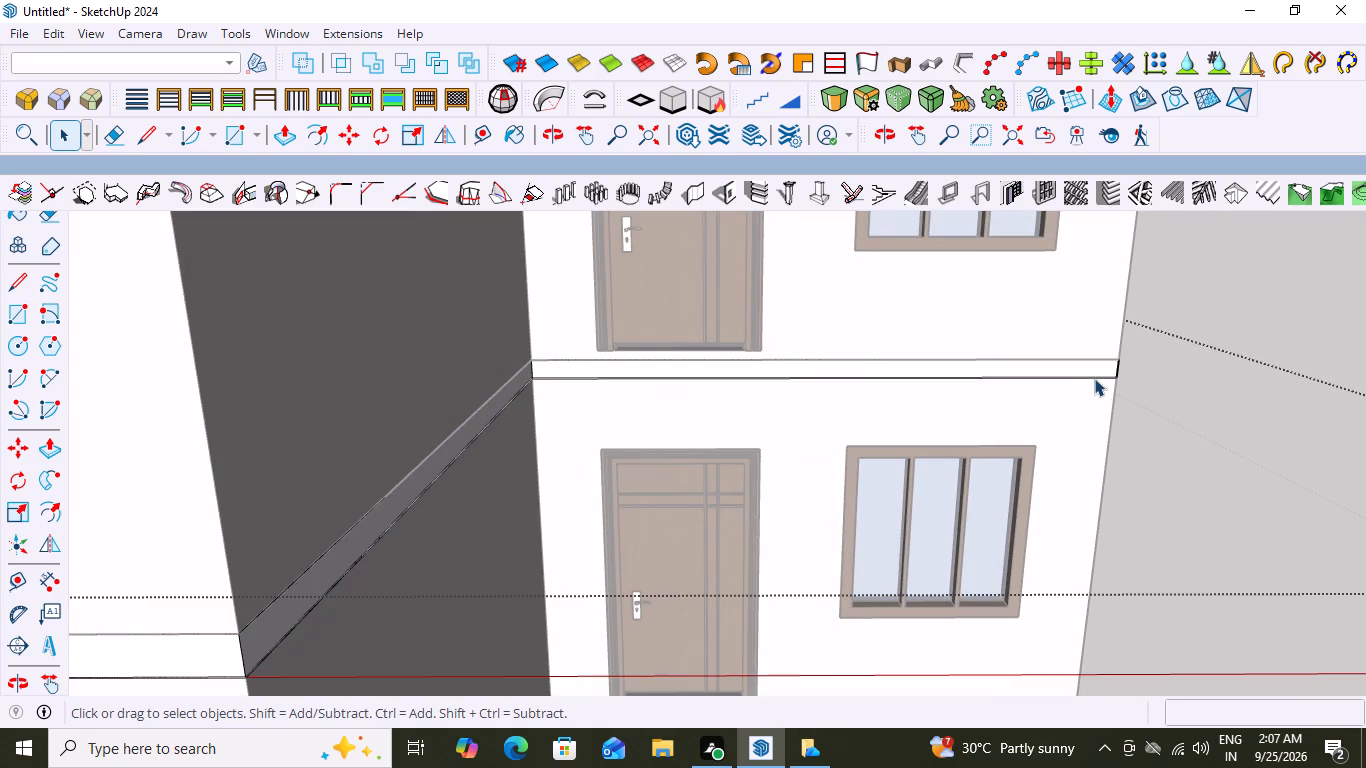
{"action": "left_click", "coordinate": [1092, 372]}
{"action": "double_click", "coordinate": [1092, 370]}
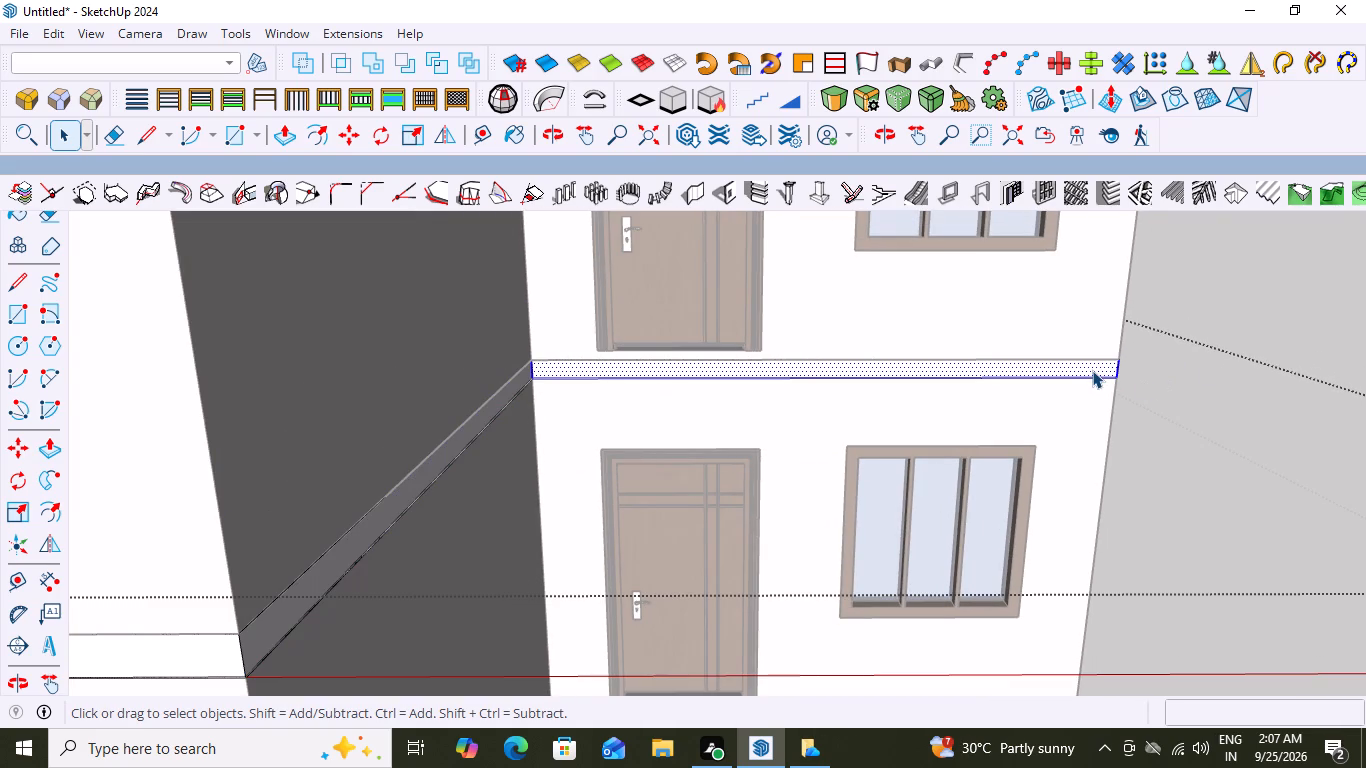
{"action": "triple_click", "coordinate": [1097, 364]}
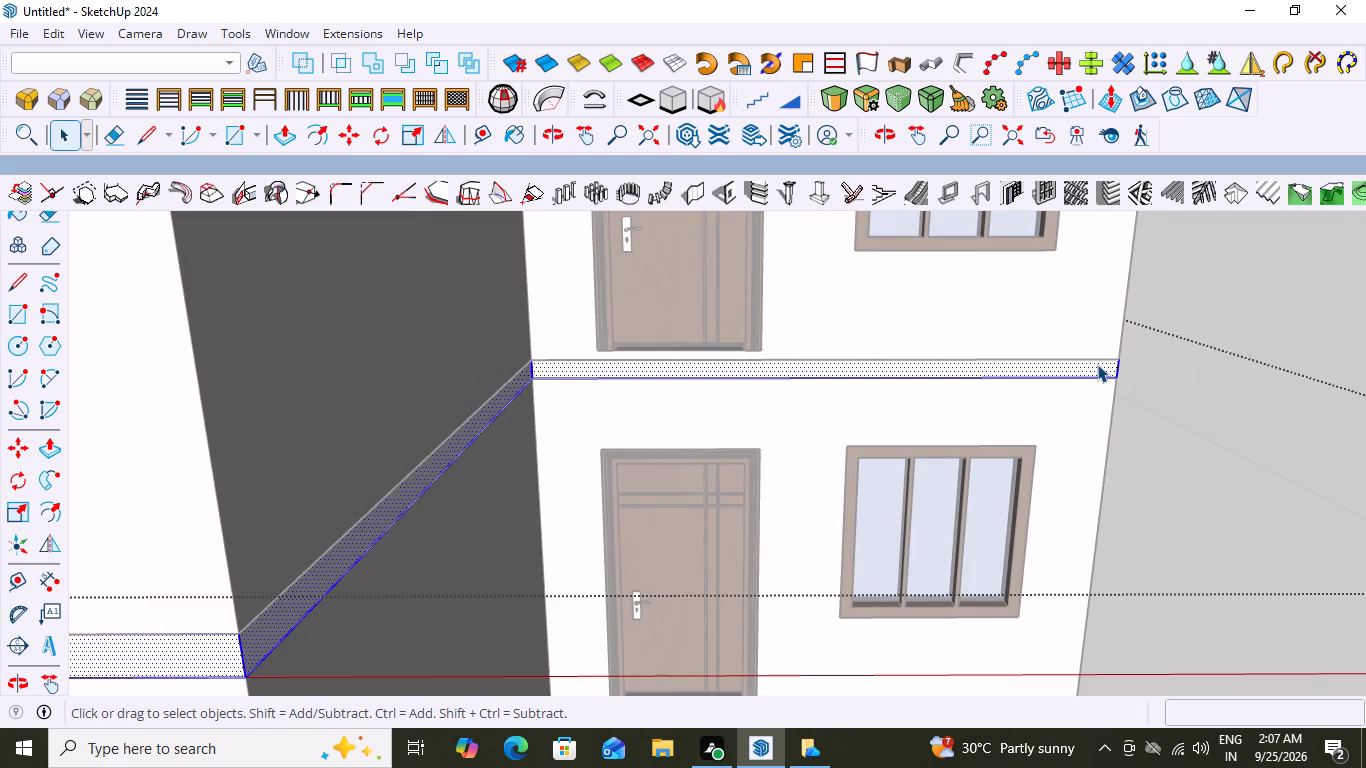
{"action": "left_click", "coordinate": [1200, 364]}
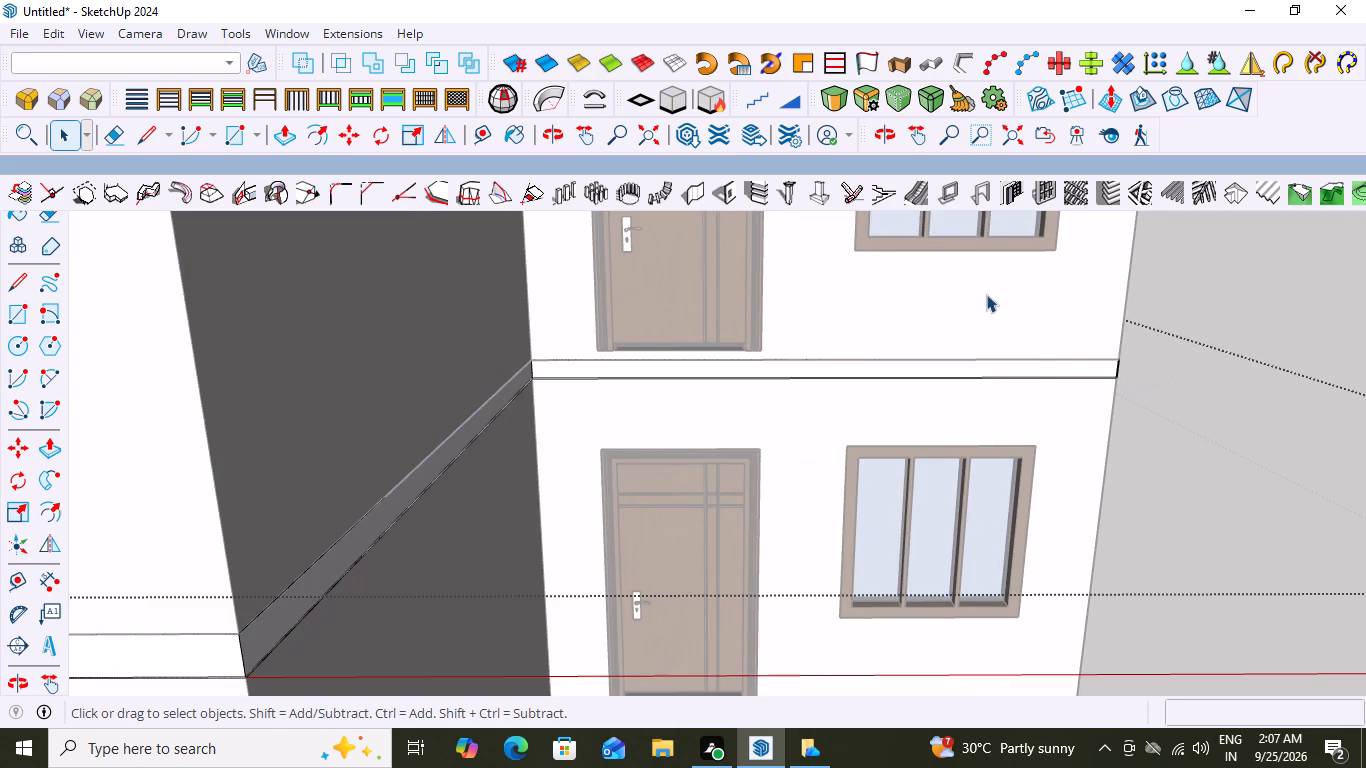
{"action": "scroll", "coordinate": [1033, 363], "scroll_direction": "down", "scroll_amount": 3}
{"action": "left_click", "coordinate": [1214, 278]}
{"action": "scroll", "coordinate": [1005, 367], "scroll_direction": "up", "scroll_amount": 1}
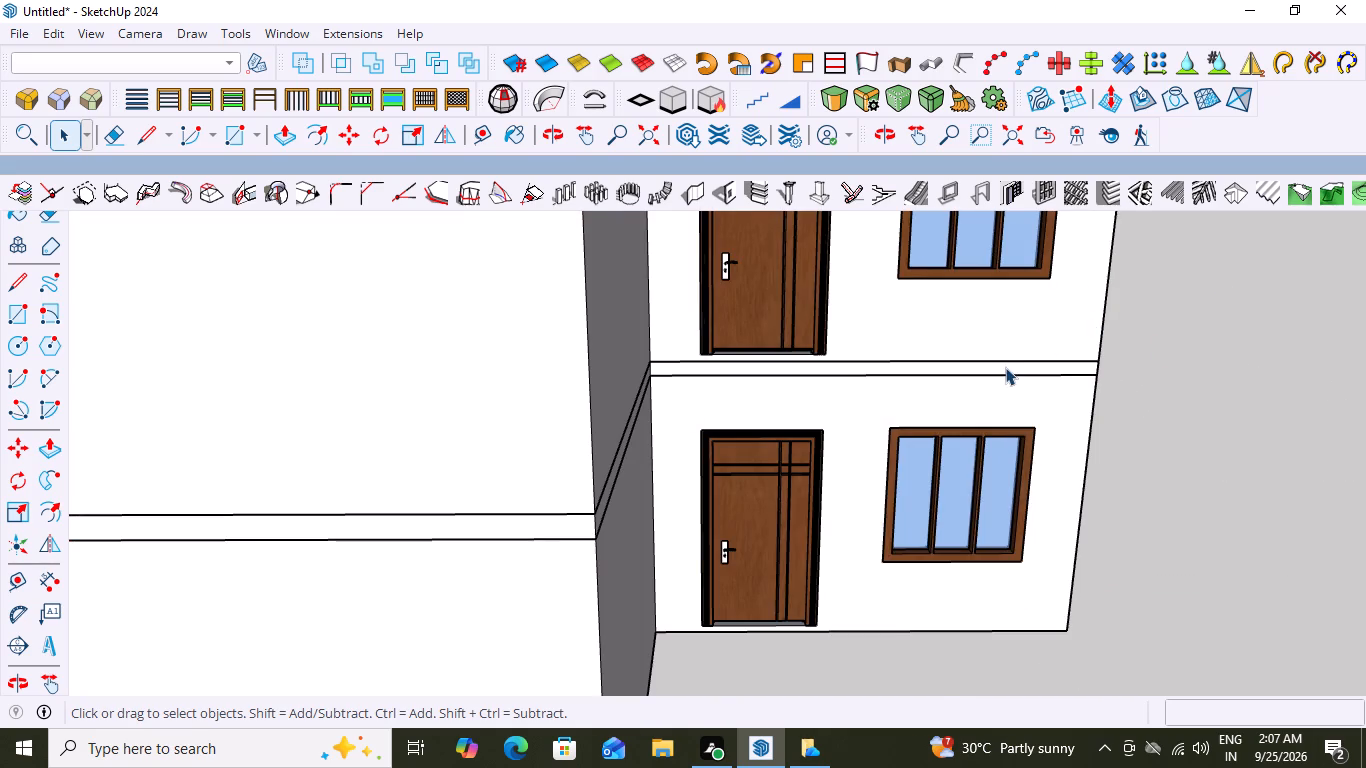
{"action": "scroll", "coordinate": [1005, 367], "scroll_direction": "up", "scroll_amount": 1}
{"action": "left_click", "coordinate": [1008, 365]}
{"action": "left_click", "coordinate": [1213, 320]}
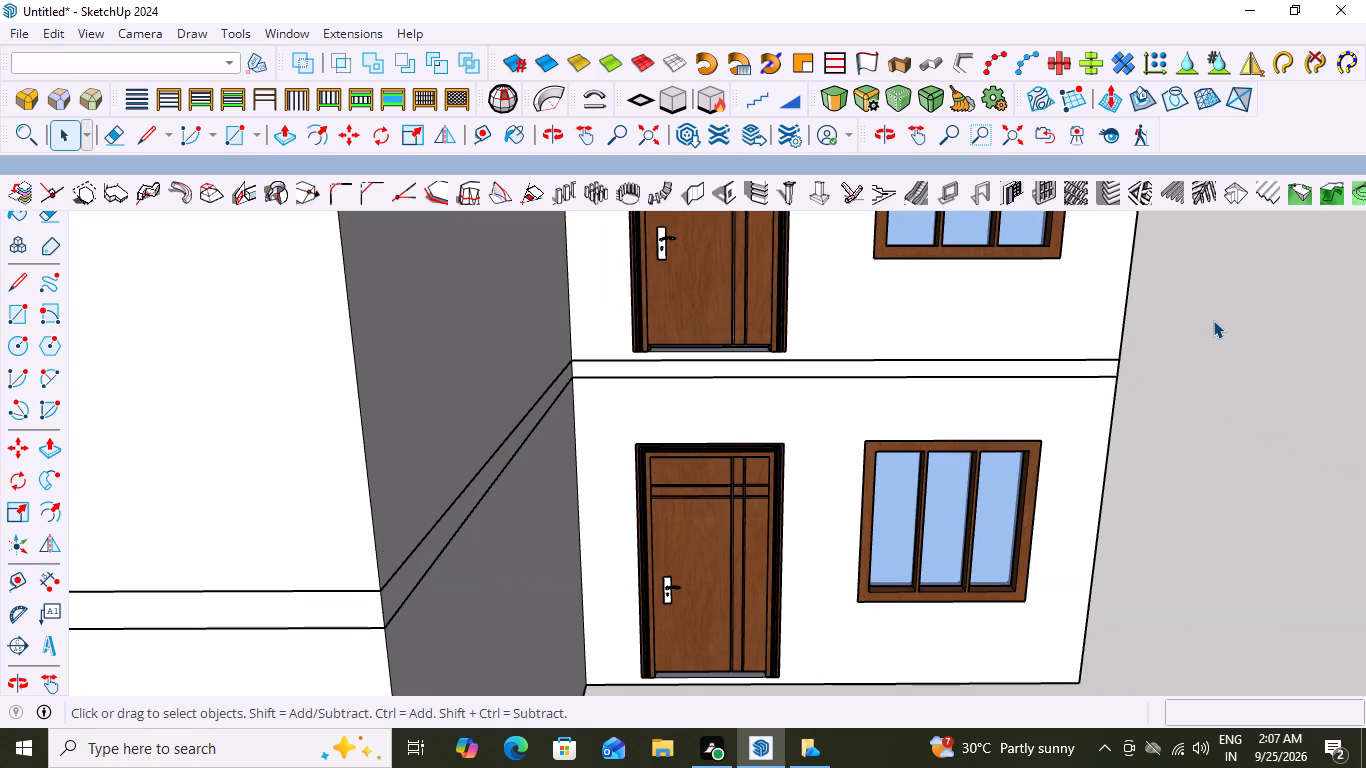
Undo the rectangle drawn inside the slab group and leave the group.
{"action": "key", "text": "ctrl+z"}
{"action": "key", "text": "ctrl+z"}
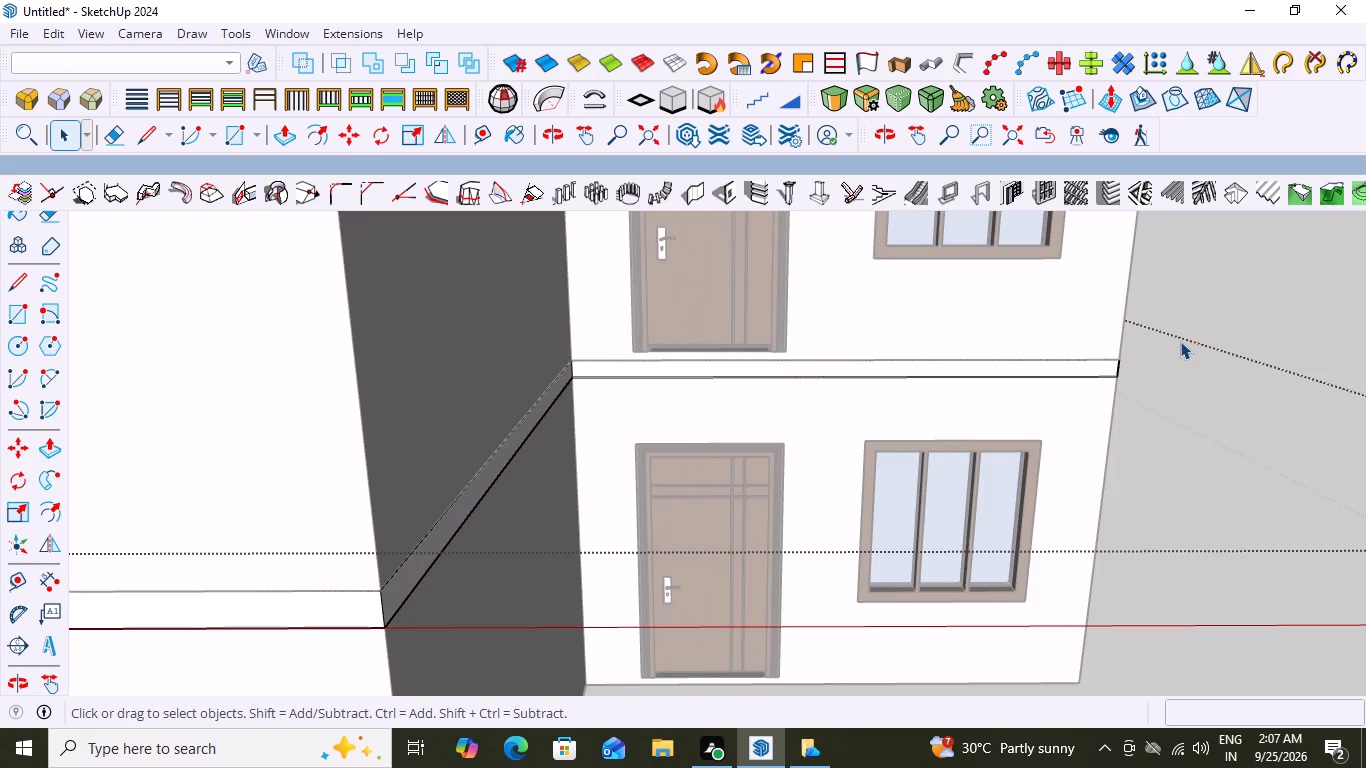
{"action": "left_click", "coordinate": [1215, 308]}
Draw a 15' 9" by 6" rectangle outside the groups, corner to corner over the slab's recessed front edge.
{"action": "scroll", "coordinate": [562, 427], "scroll_direction": "up", "scroll_amount": 4}
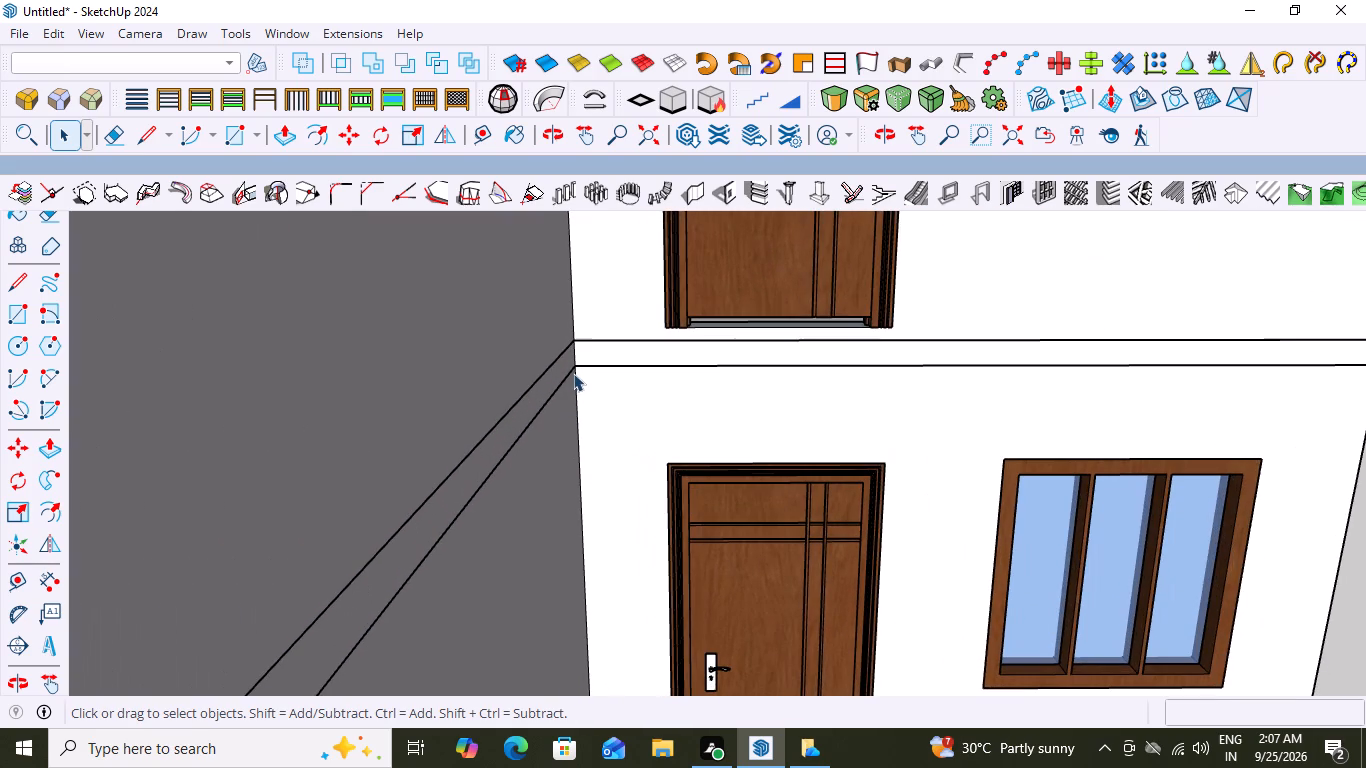
{"action": "key", "text": "r"}
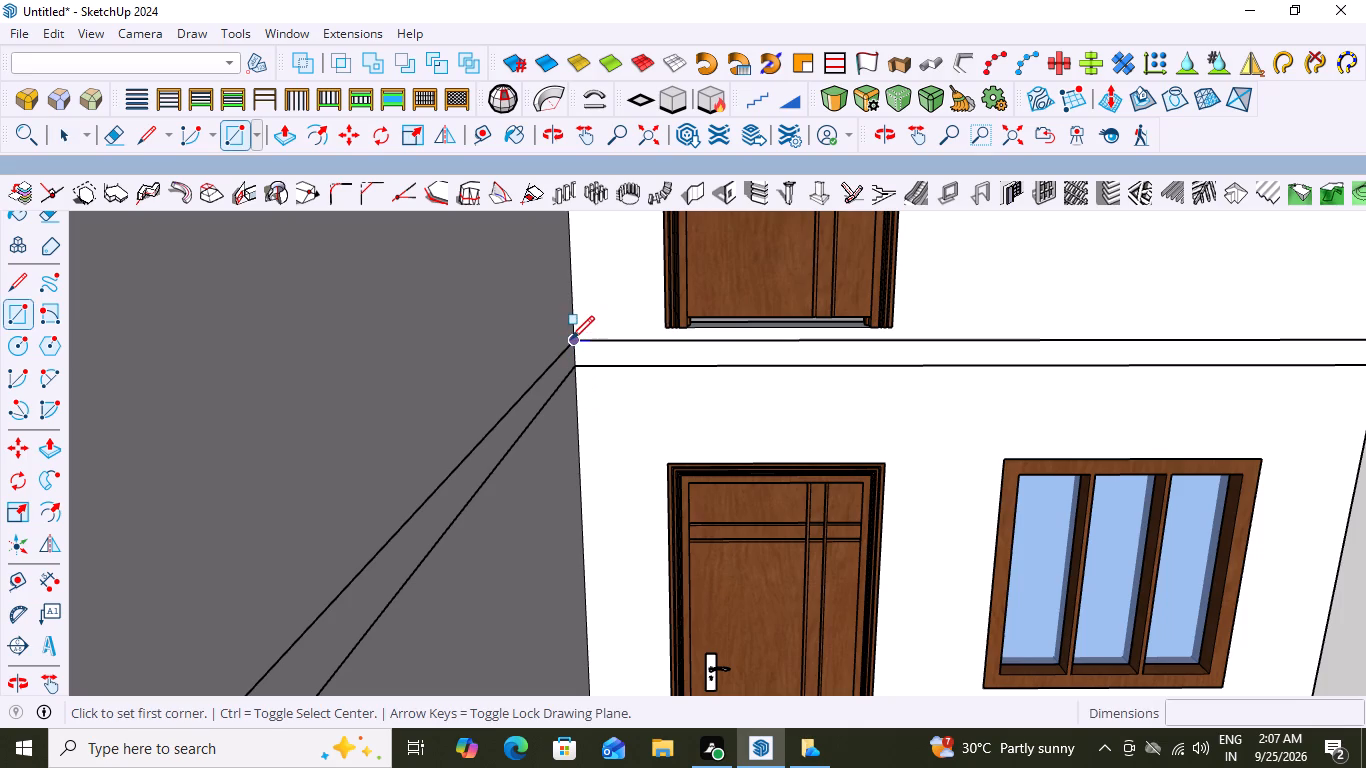
{"action": "scroll", "coordinate": [576, 382], "scroll_direction": "up", "scroll_amount": 6}
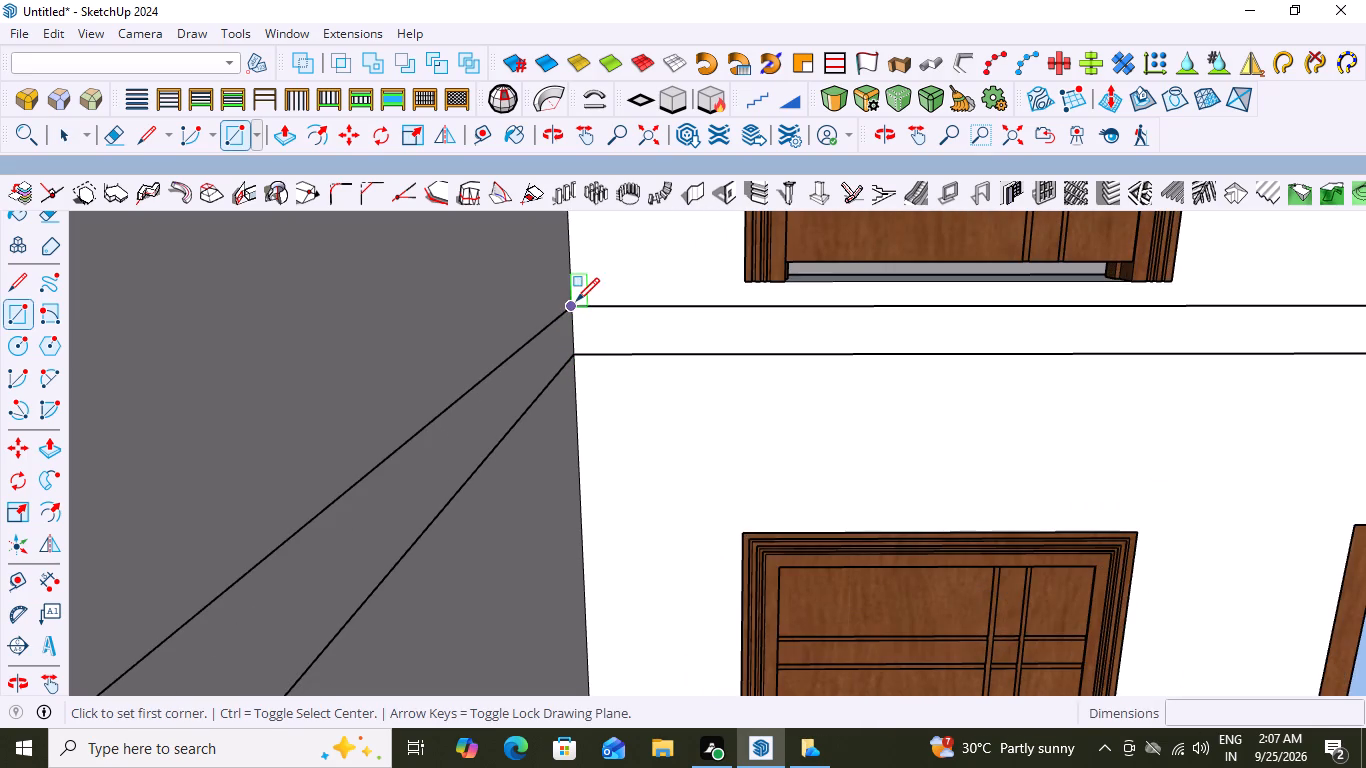
{"action": "left_click", "coordinate": [571, 307]}
{"action": "scroll", "coordinate": [590, 385], "scroll_direction": "down", "scroll_amount": 8}
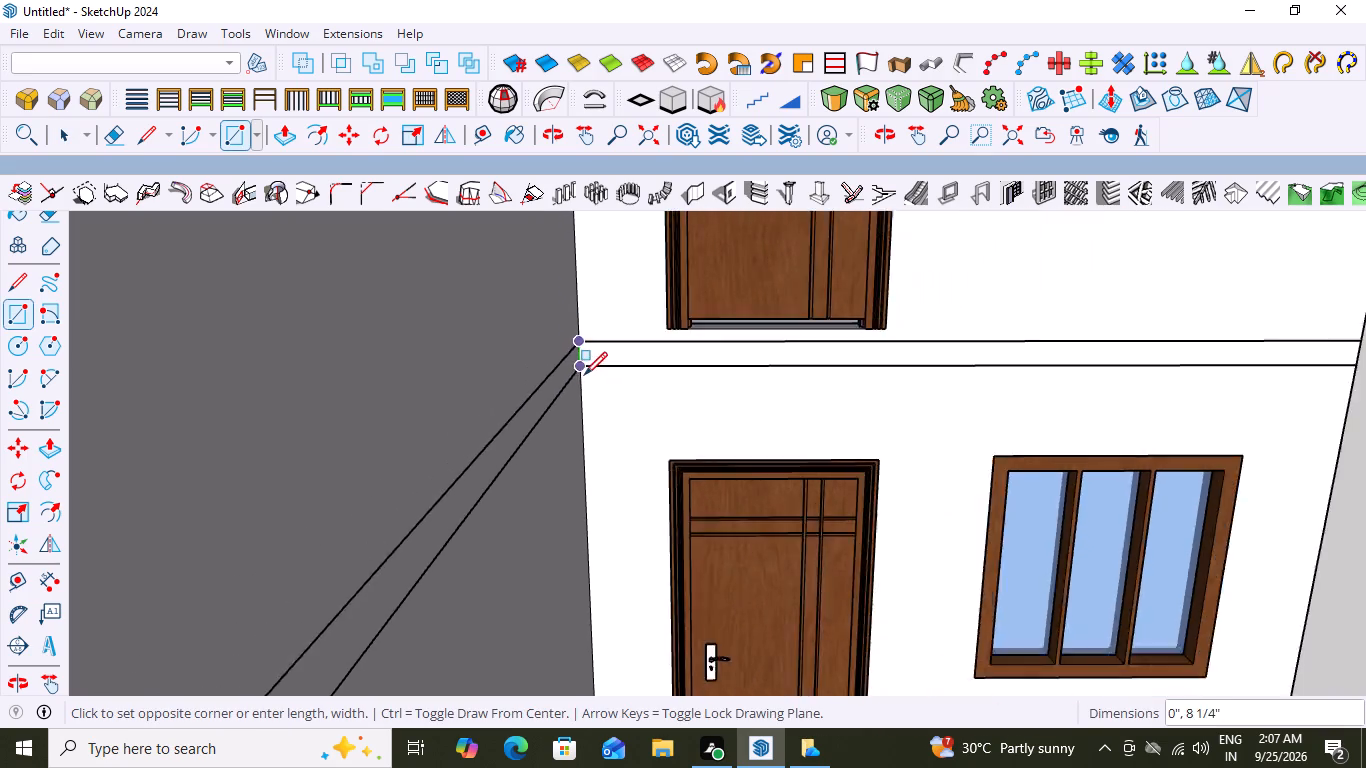
{"action": "scroll", "coordinate": [584, 375], "scroll_direction": "down", "scroll_amount": 5}
{"action": "scroll", "coordinate": [1006, 374], "scroll_direction": "up", "scroll_amount": 11}
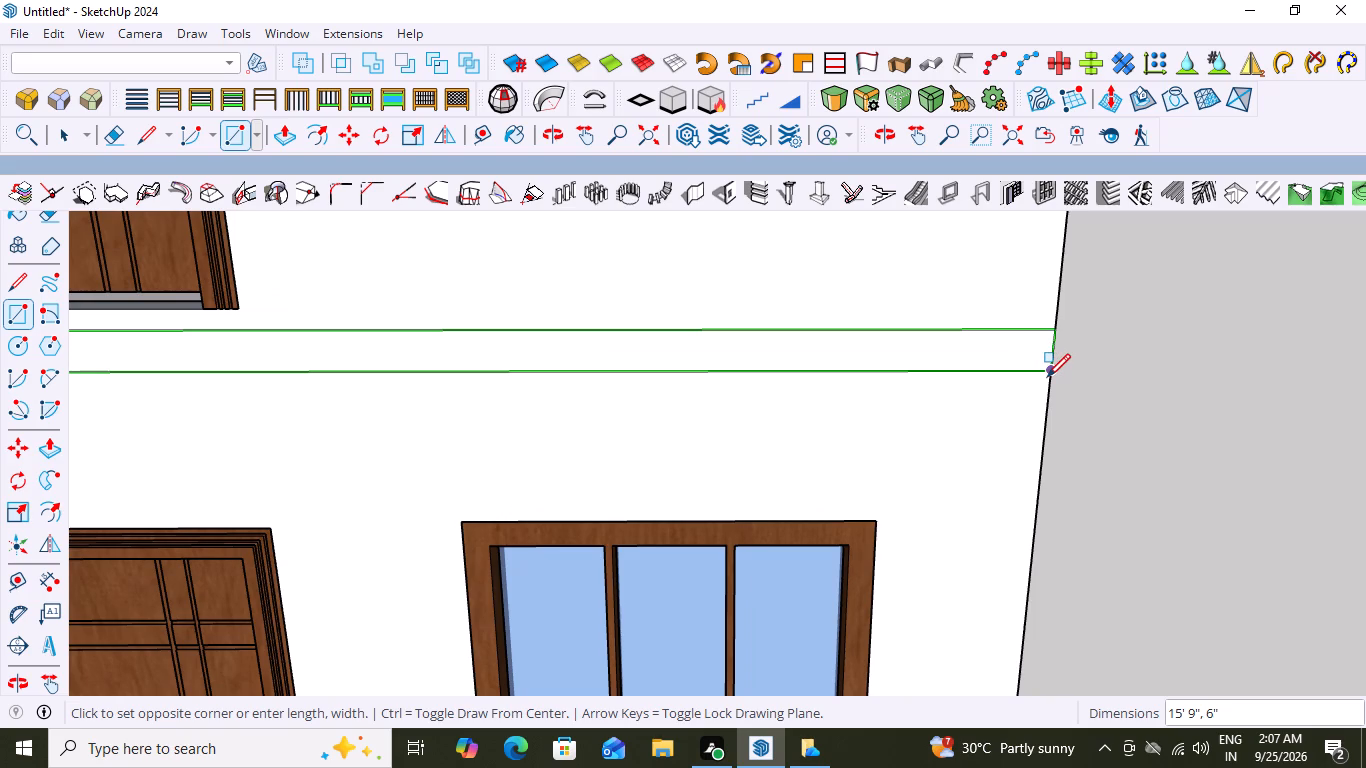
{"action": "left_click", "coordinate": [1047, 374]}
{"action": "scroll", "coordinate": [1103, 368], "scroll_direction": "down", "scroll_amount": 9}
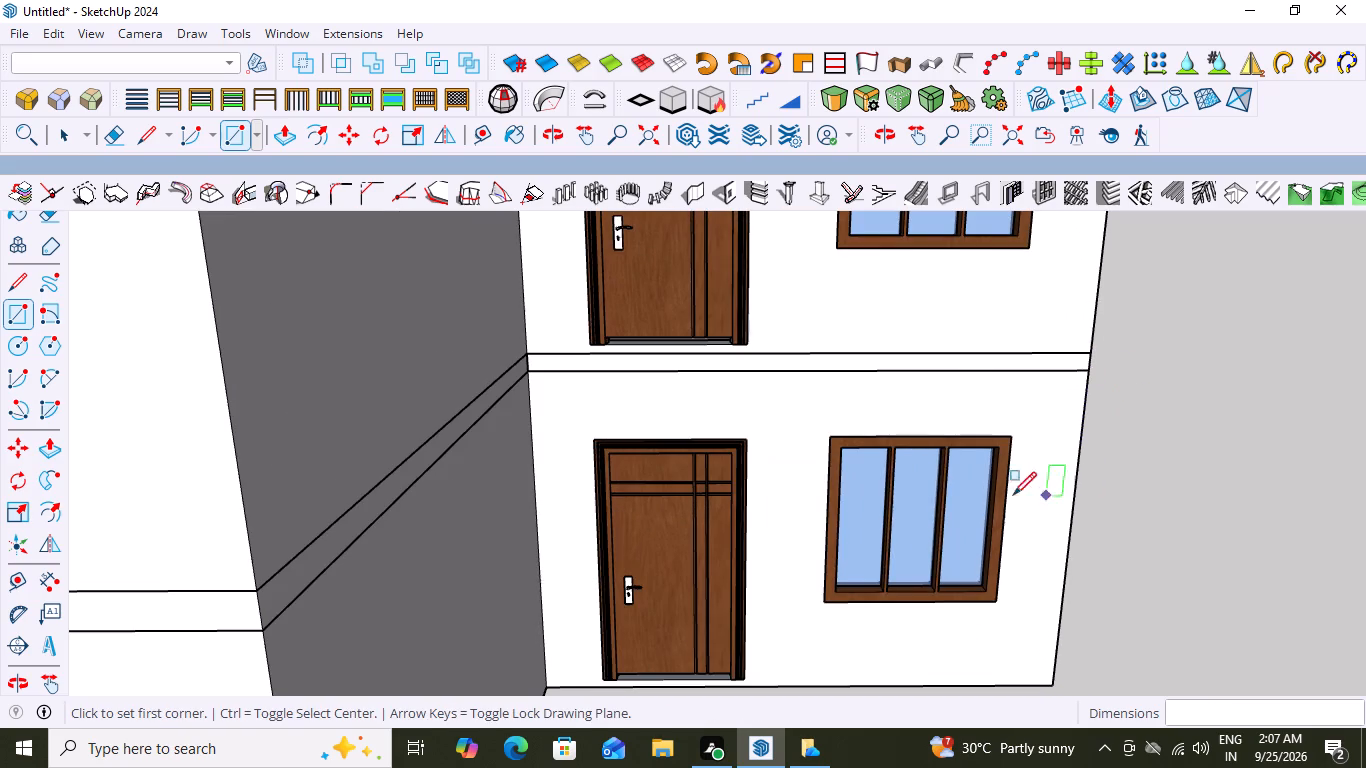
Select the new rectangle's face with its edges and make it a group.
{"action": "key", "text": "space"}
{"action": "left_click", "coordinate": [958, 358]}
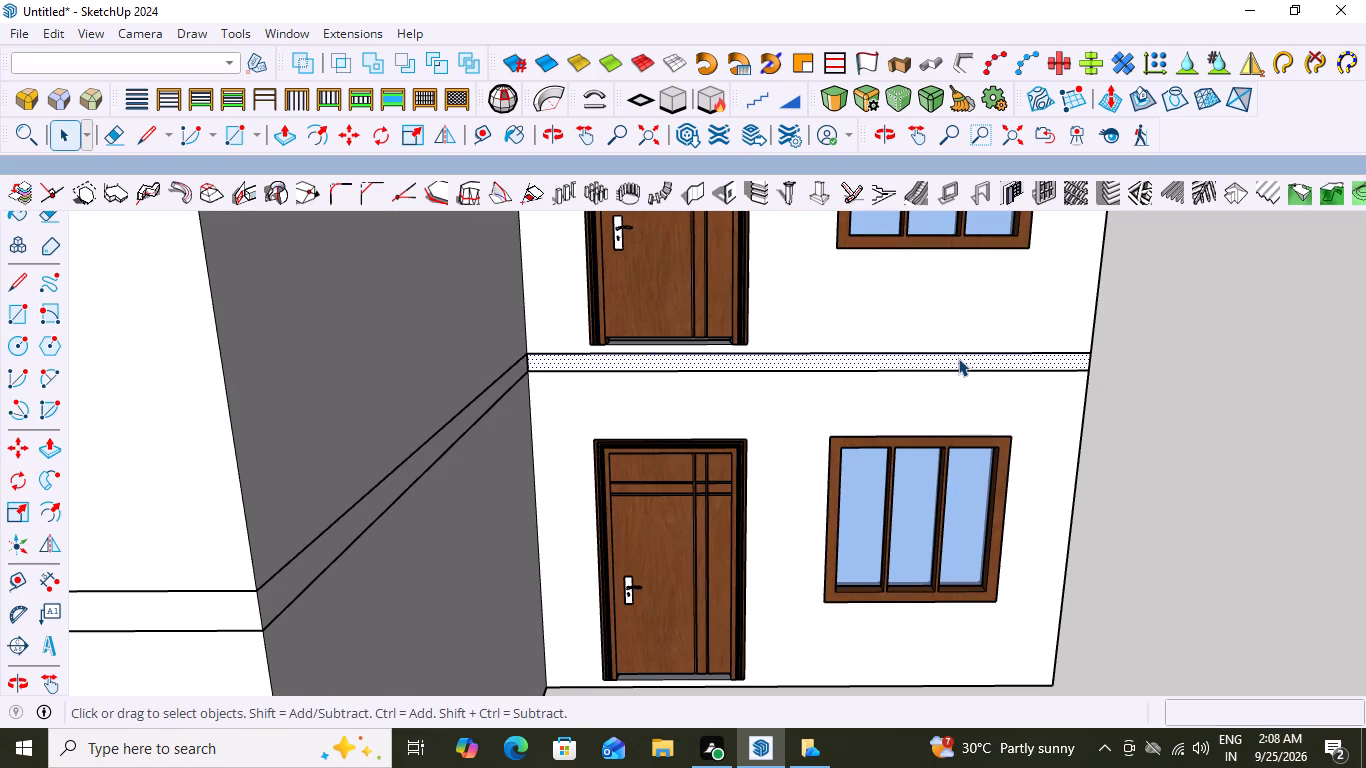
{"action": "double_click", "coordinate": [961, 359]}
{"action": "right_click", "coordinate": [961, 359]}
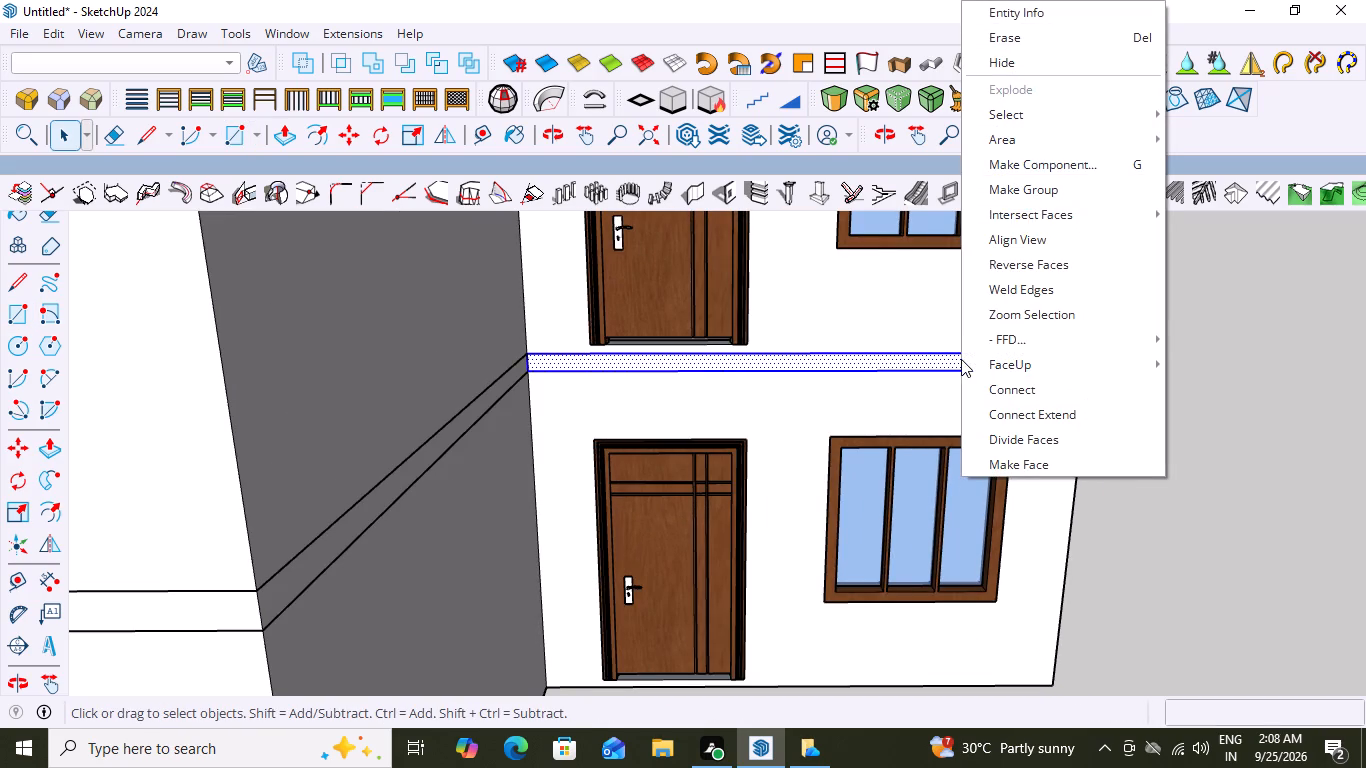
{"action": "left_click", "coordinate": [1002, 186]}
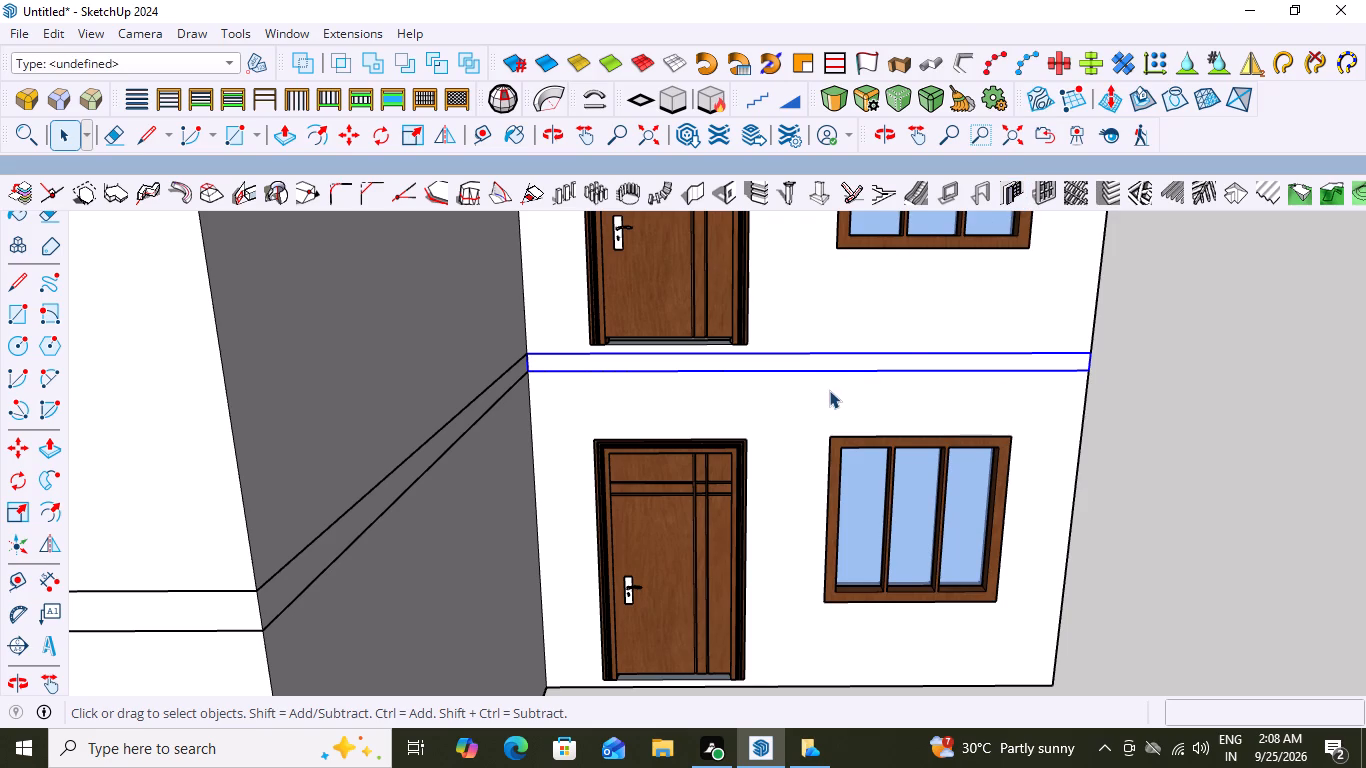
Open the new rectangle's group and push/pull its face outward about 23' 6" to form the projecting front slab.
{"action": "key", "text": "p"}
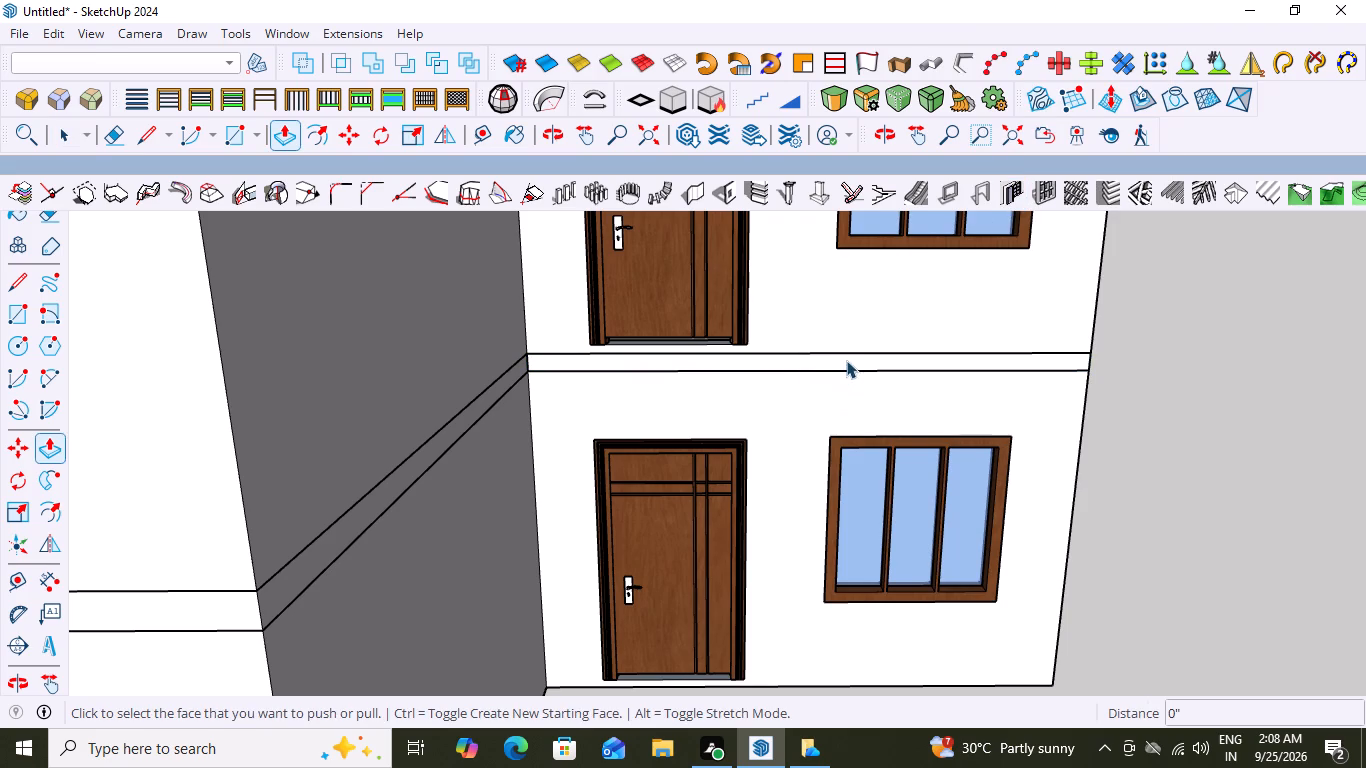
{"action": "key", "text": "space"}
{"action": "left_click", "coordinate": [851, 360]}
{"action": "left_click", "coordinate": [852, 360]}
{"action": "left_click", "coordinate": [852, 360]}
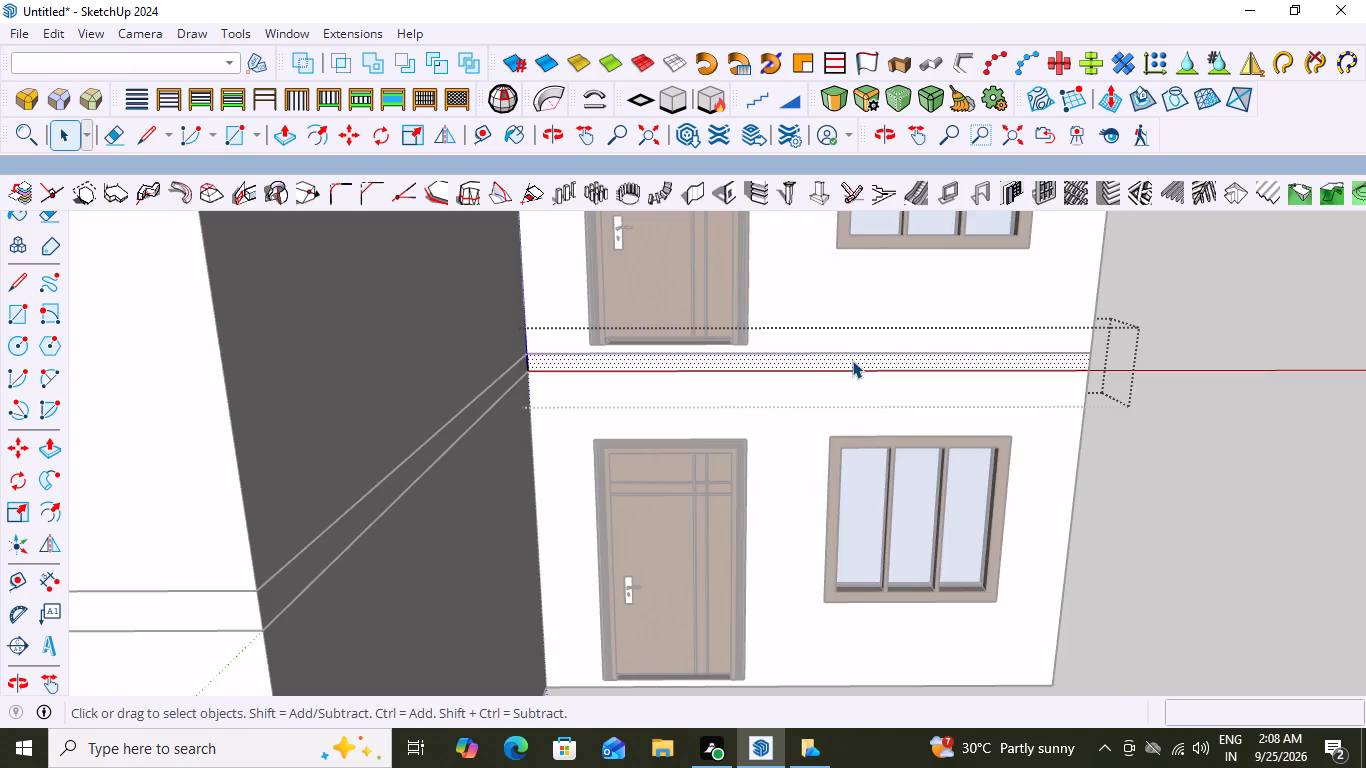
{"action": "key", "text": "p"}
{"action": "left_click", "coordinate": [851, 348]}
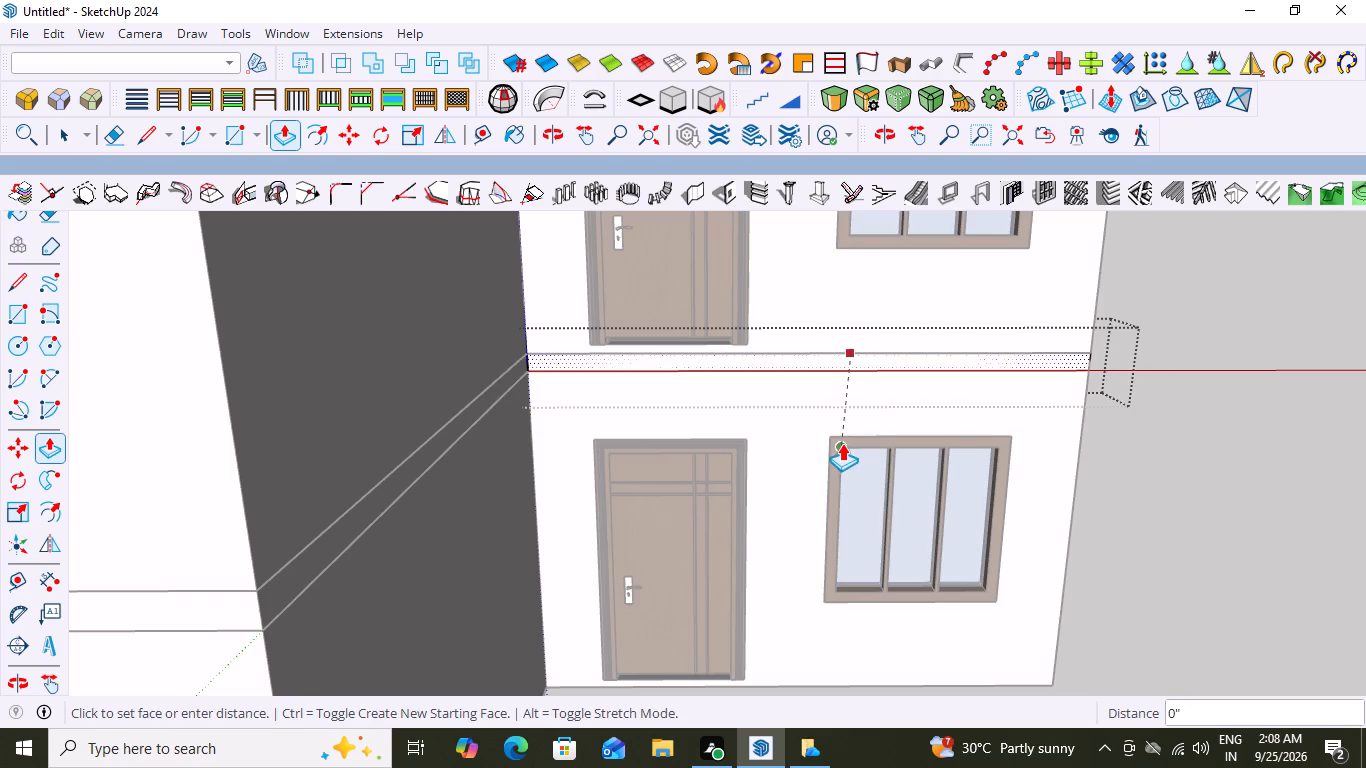
{"action": "middle_click_drag", "start_coordinate": [994, 428], "coordinate": [826, 458]}
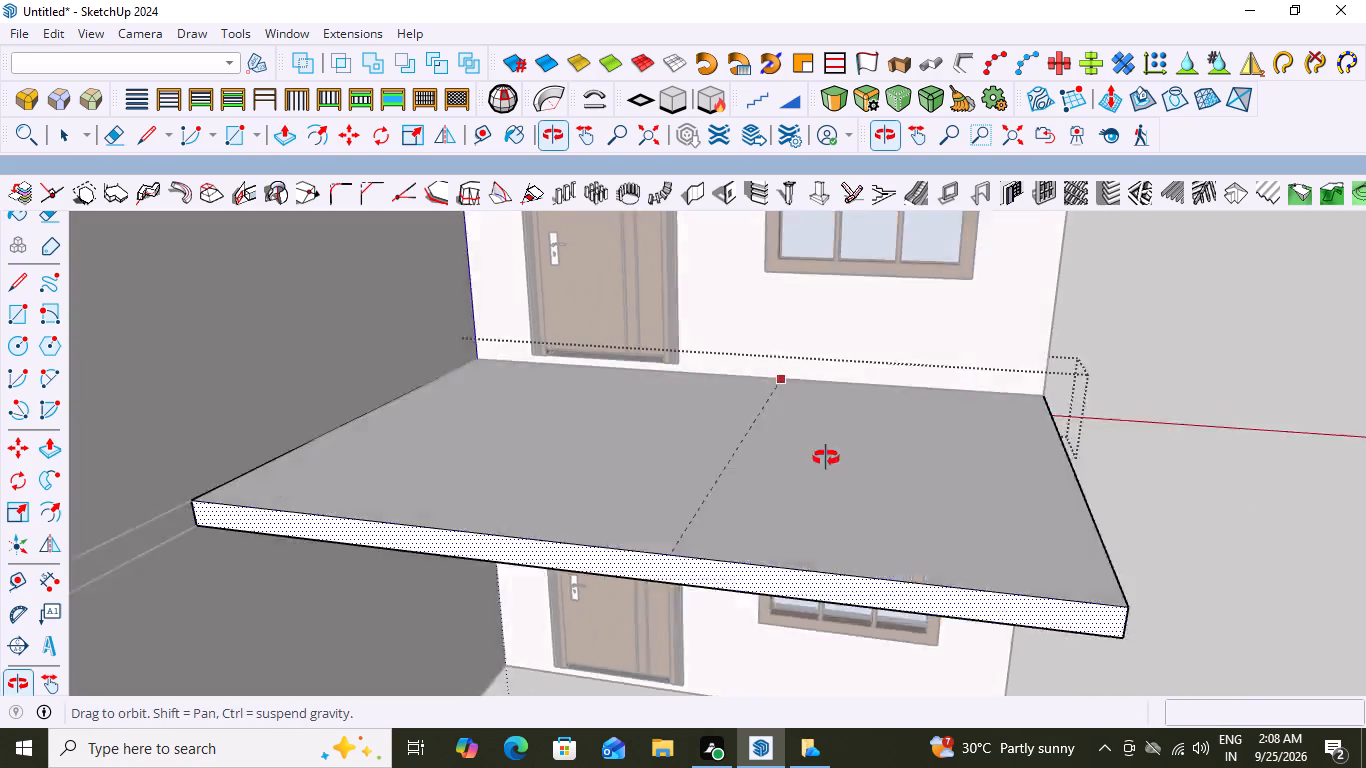
{"action": "middle_click_drag", "start_coordinate": [826, 458], "coordinate": [644, 445]}
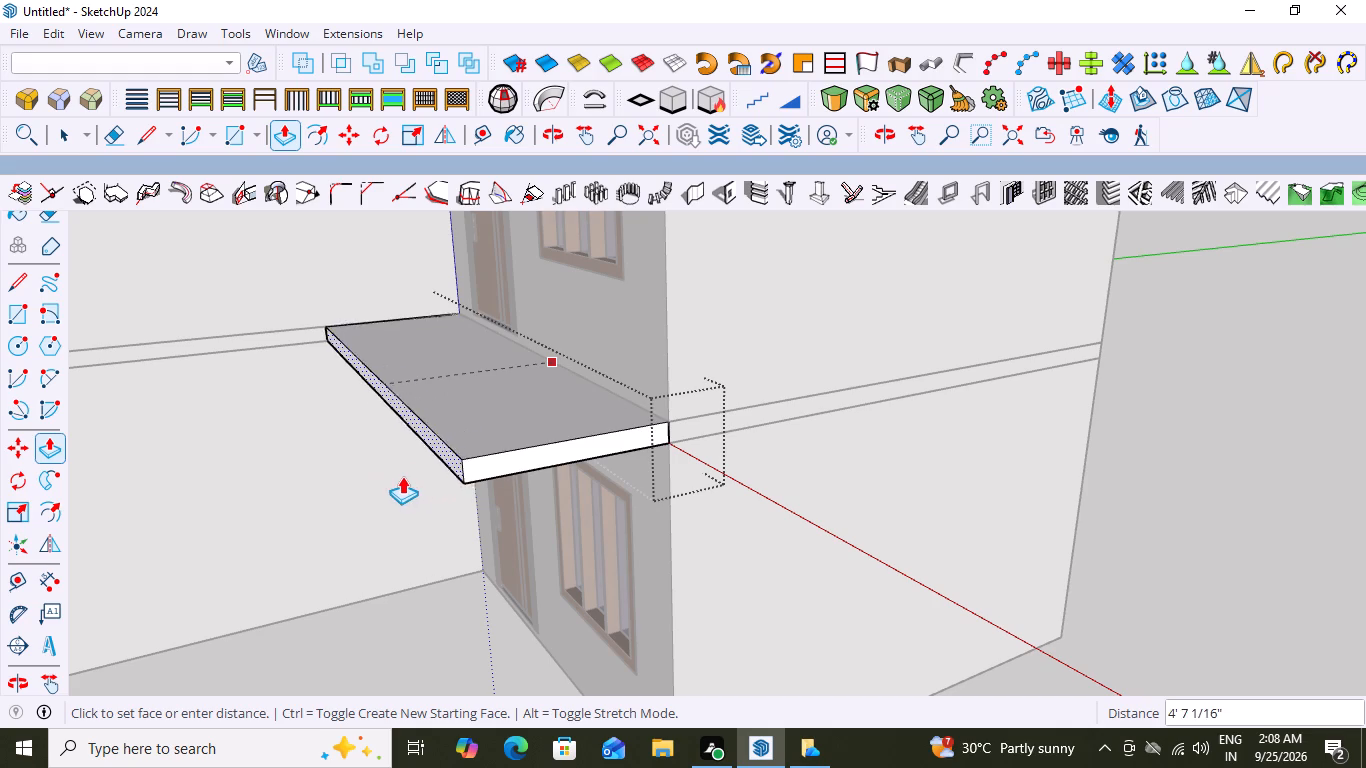
{"action": "middle_click_drag", "start_coordinate": [418, 486], "coordinate": [705, 535]}
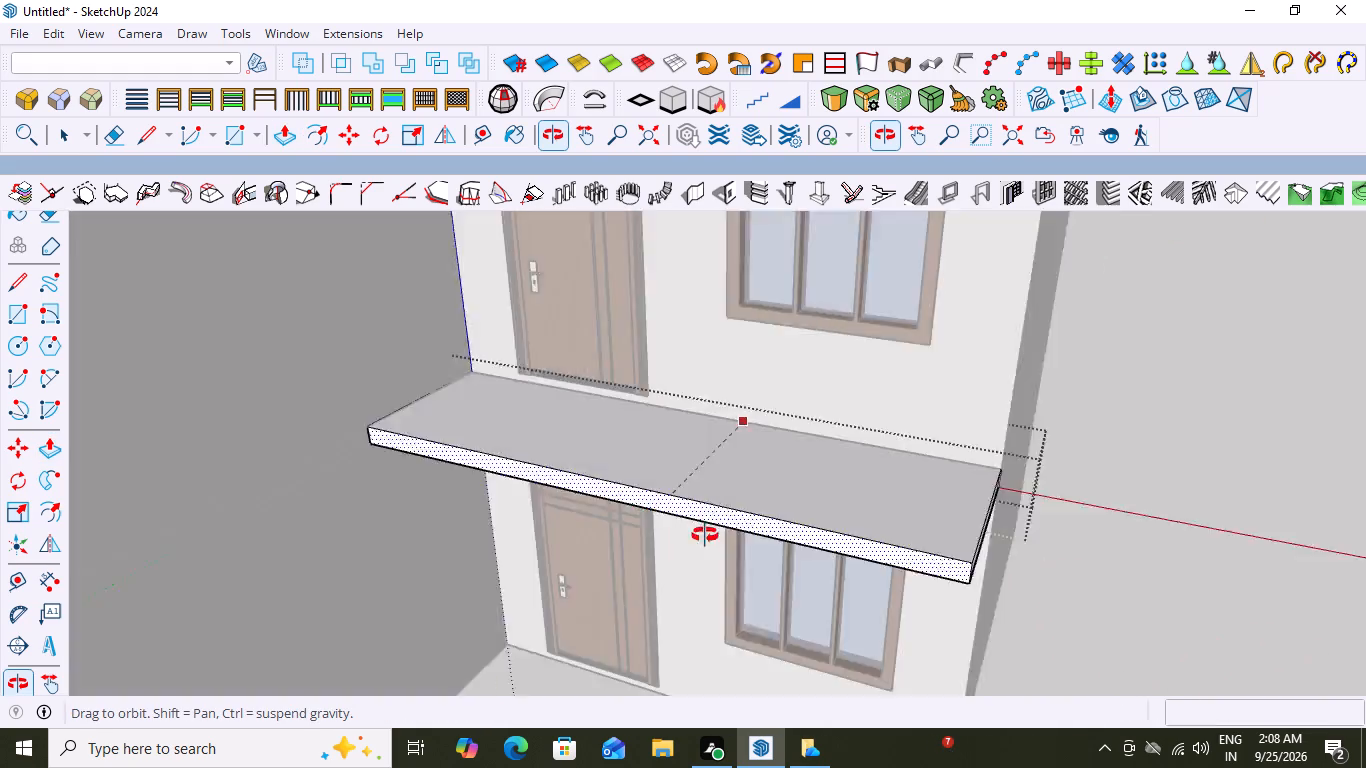
{"action": "middle_click_drag", "start_coordinate": [705, 535], "coordinate": [790, 533]}
{"action": "scroll", "coordinate": [790, 533], "scroll_direction": "up", "scroll_amount": 2}
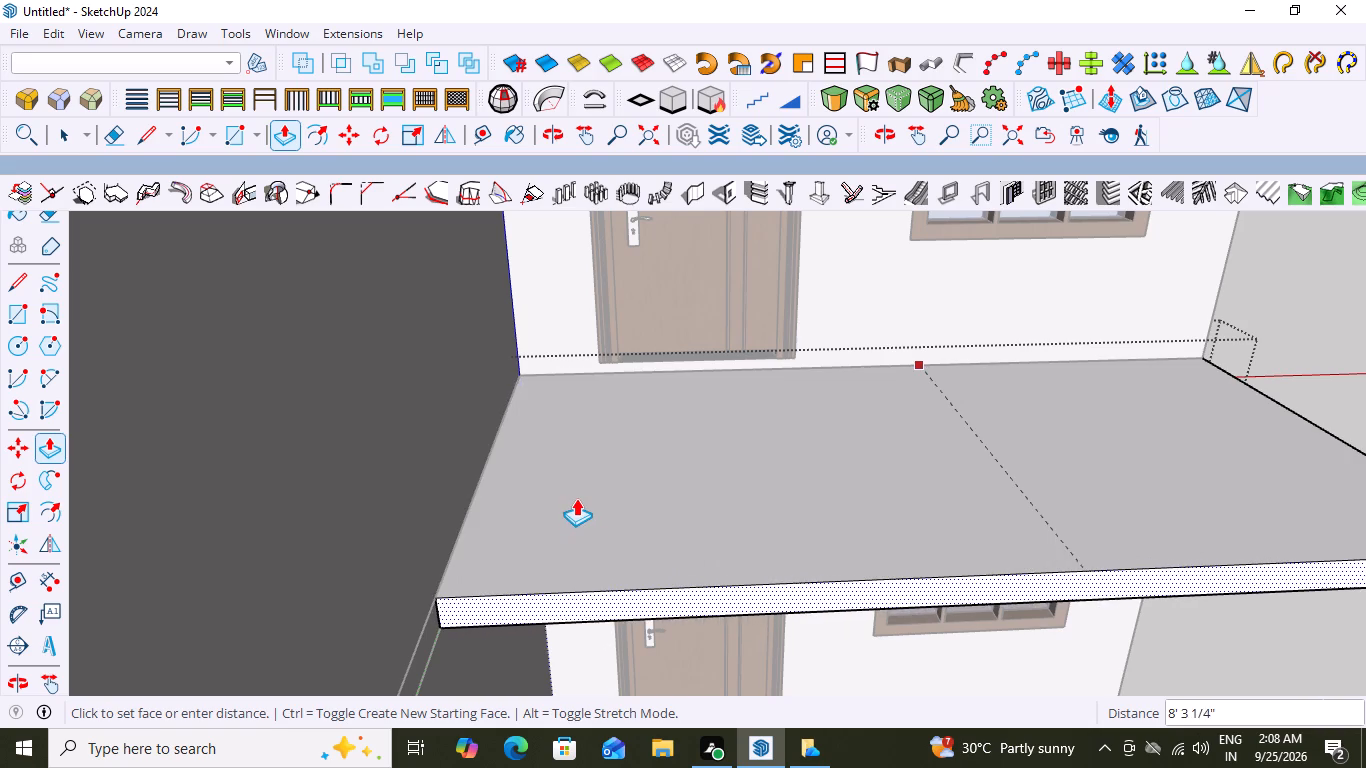
{"action": "scroll", "coordinate": [620, 479], "scroll_direction": "down", "scroll_amount": 9}
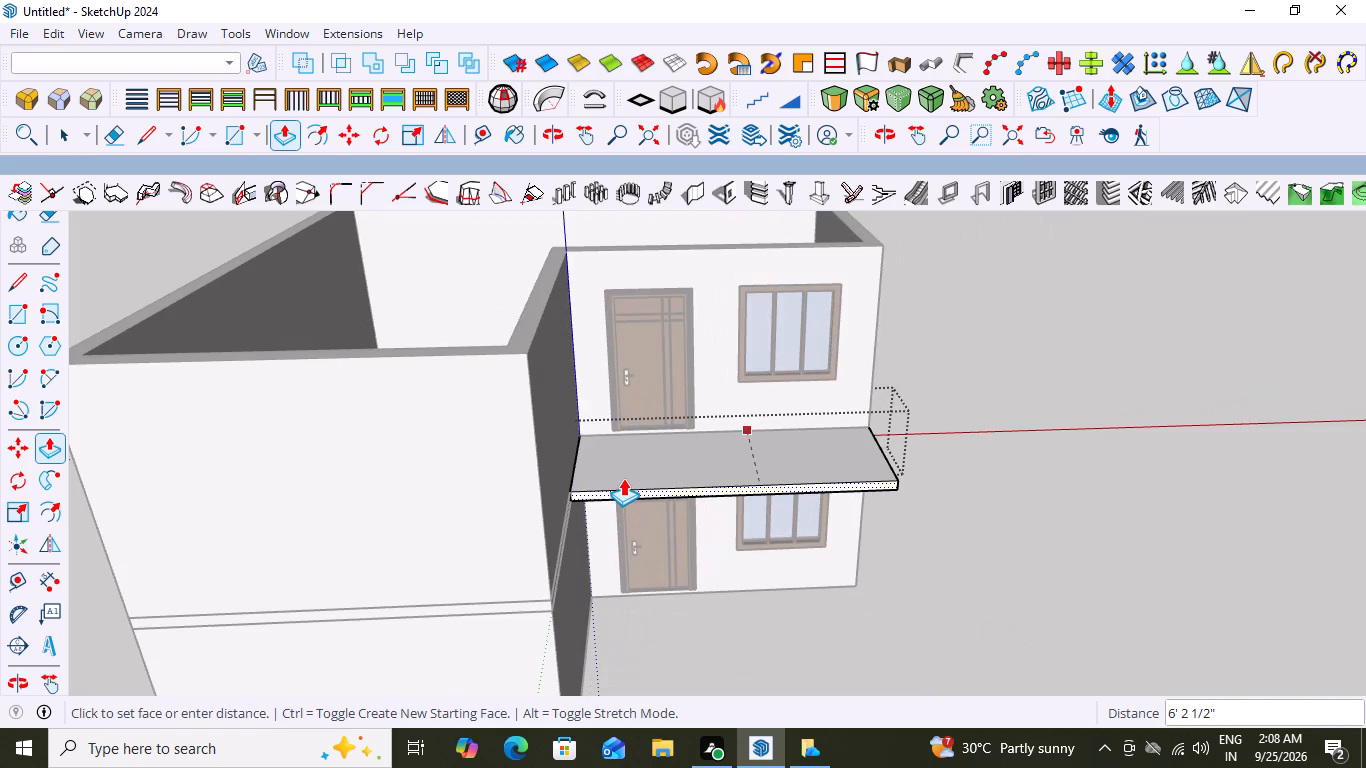
{"action": "middle_click_drag", "start_coordinate": [623, 472], "coordinate": [623, 416]}
{"action": "scroll", "coordinate": [623, 416], "scroll_direction": "up", "scroll_amount": 1}
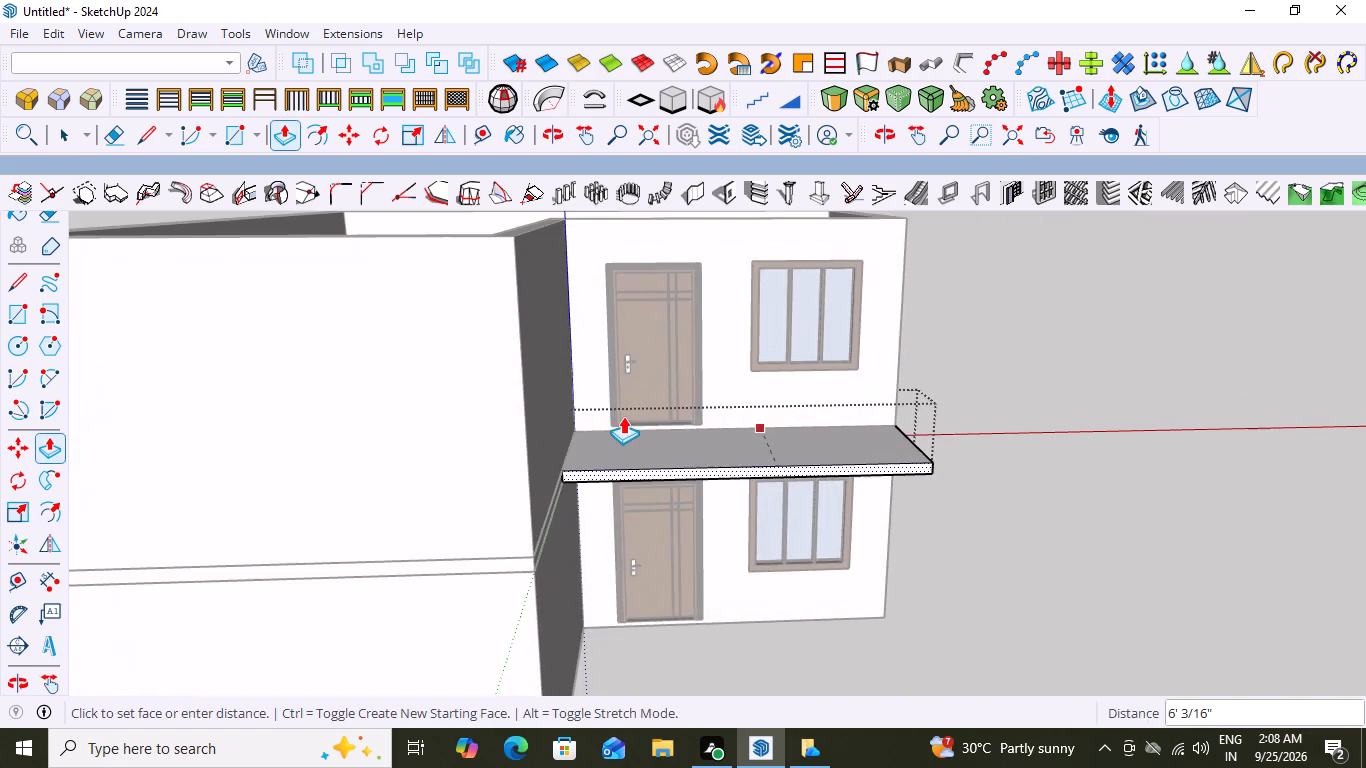
{"action": "scroll", "coordinate": [623, 417], "scroll_direction": "up", "scroll_amount": 5}
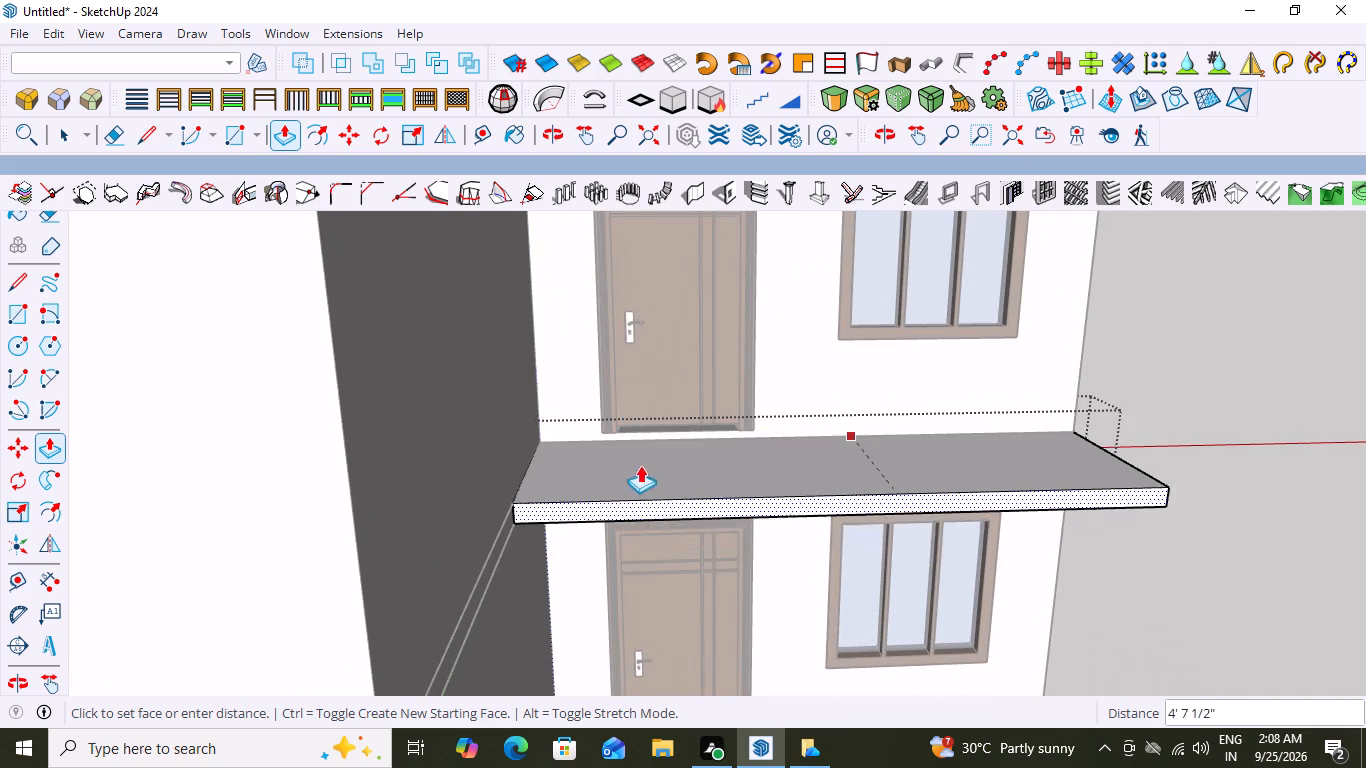
{"action": "scroll", "coordinate": [640, 465], "scroll_direction": "down", "scroll_amount": 12}
{"action": "scroll", "coordinate": [748, 506], "scroll_direction": "down", "scroll_amount": 3}
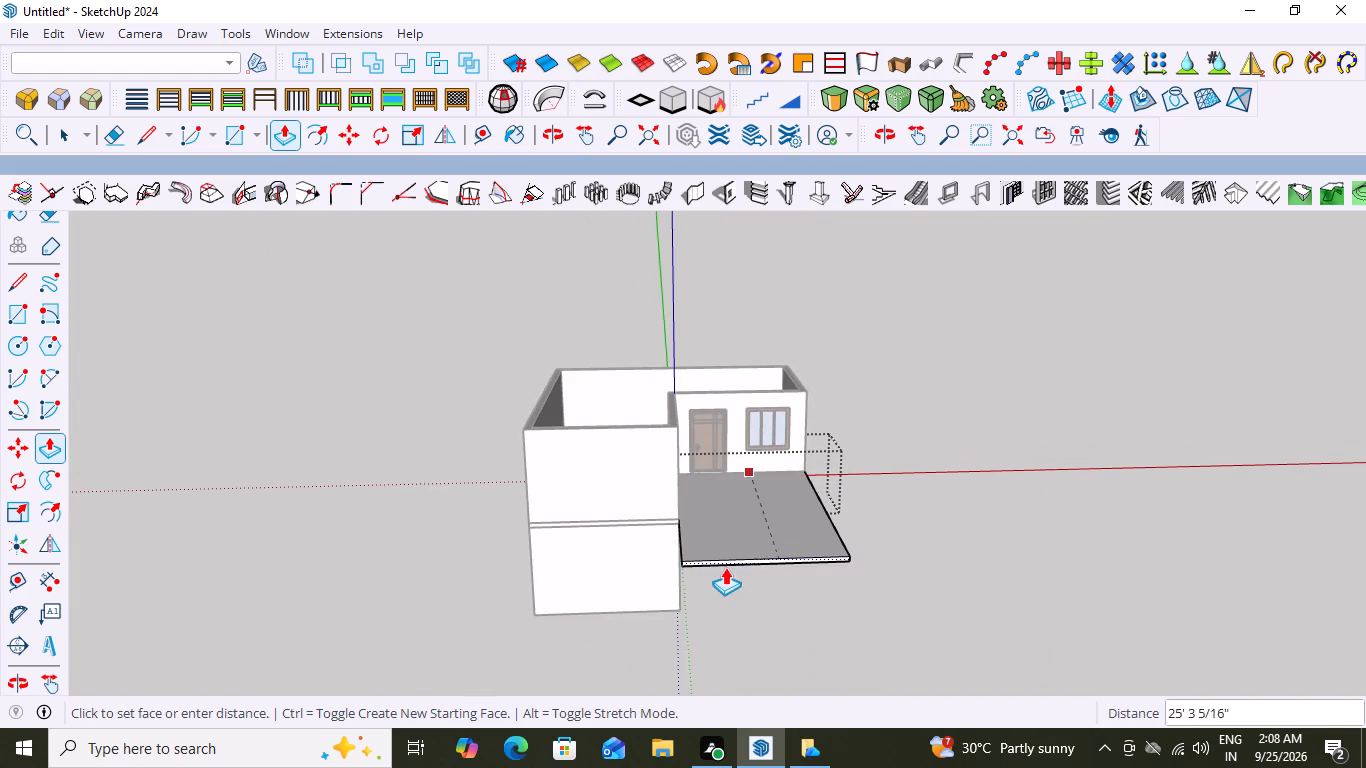
{"action": "scroll", "coordinate": [716, 565], "scroll_direction": "up", "scroll_amount": 7}
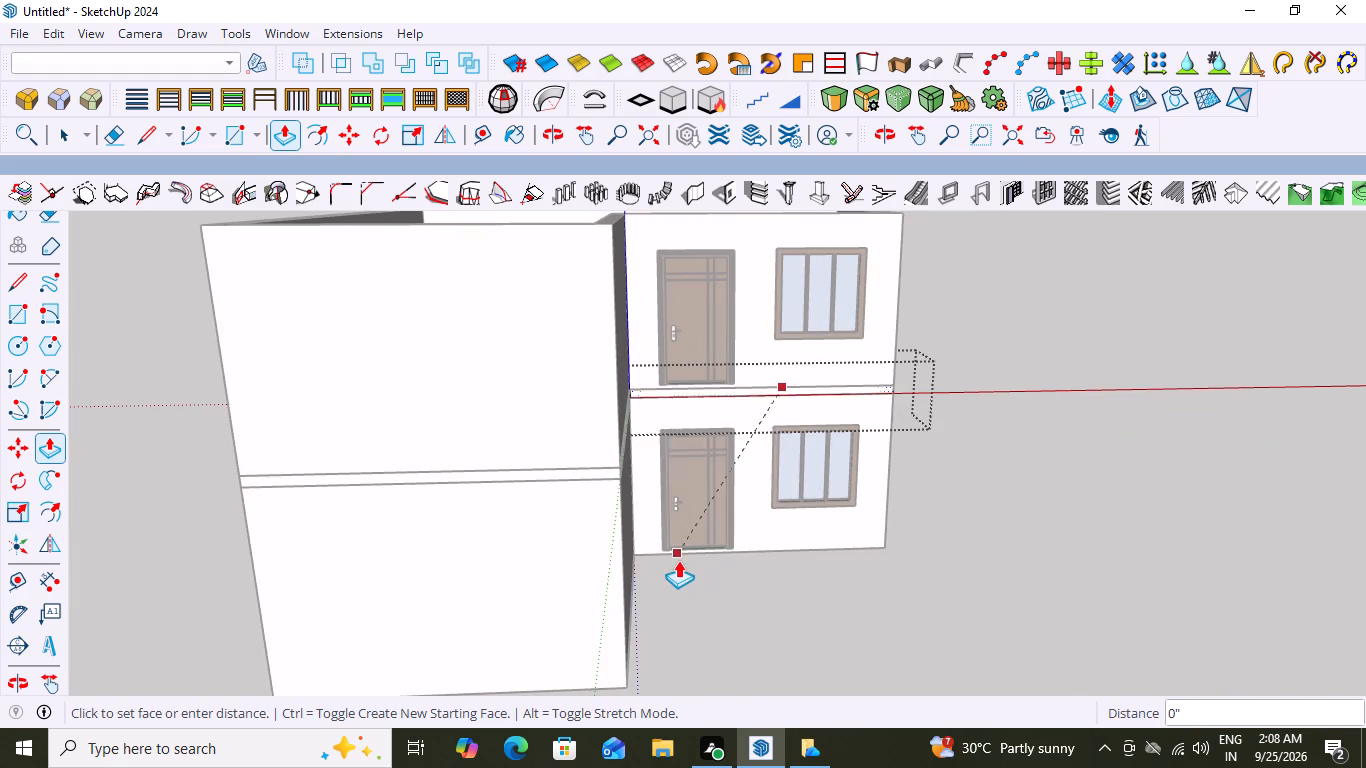
{"action": "left_click", "coordinate": [686, 562]}
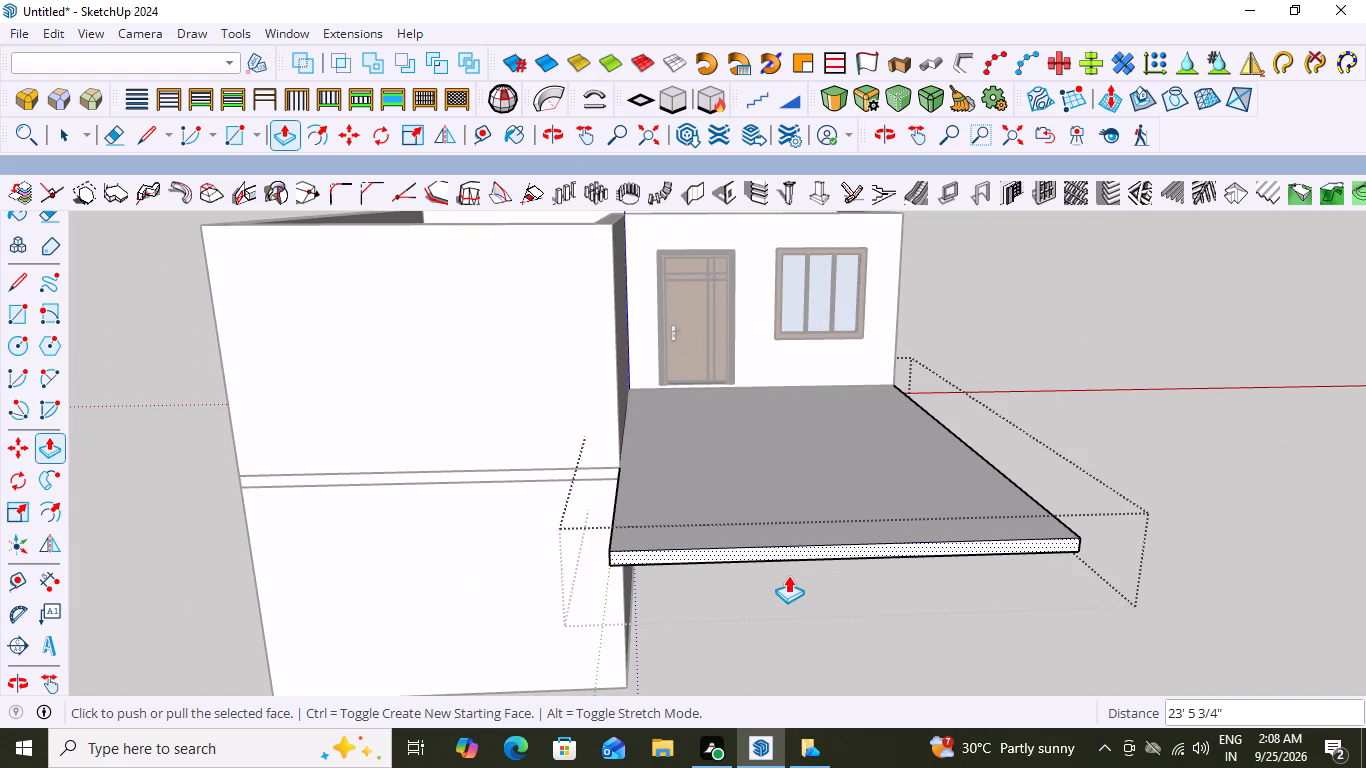
{"action": "key", "text": "space"}
Push/pull the projecting slab's side face about 5' 8" sideways, across the front of the building's forward wing.
{"action": "middle_click_drag", "start_coordinate": [769, 593], "coordinate": [900, 589]}
{"action": "scroll", "coordinate": [761, 524], "scroll_direction": "up", "scroll_amount": 2}
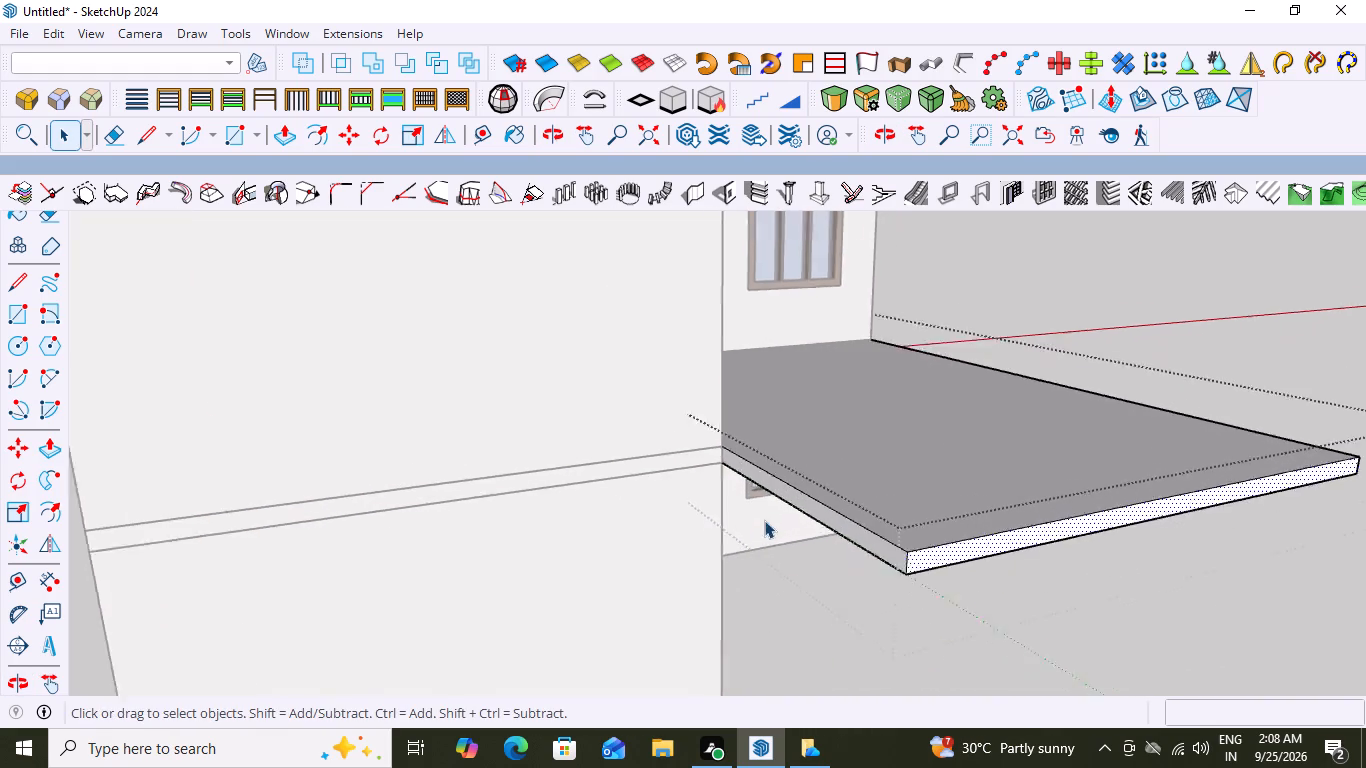
{"action": "scroll", "coordinate": [764, 520], "scroll_direction": "up", "scroll_amount": 2}
{"action": "left_click", "coordinate": [807, 485]}
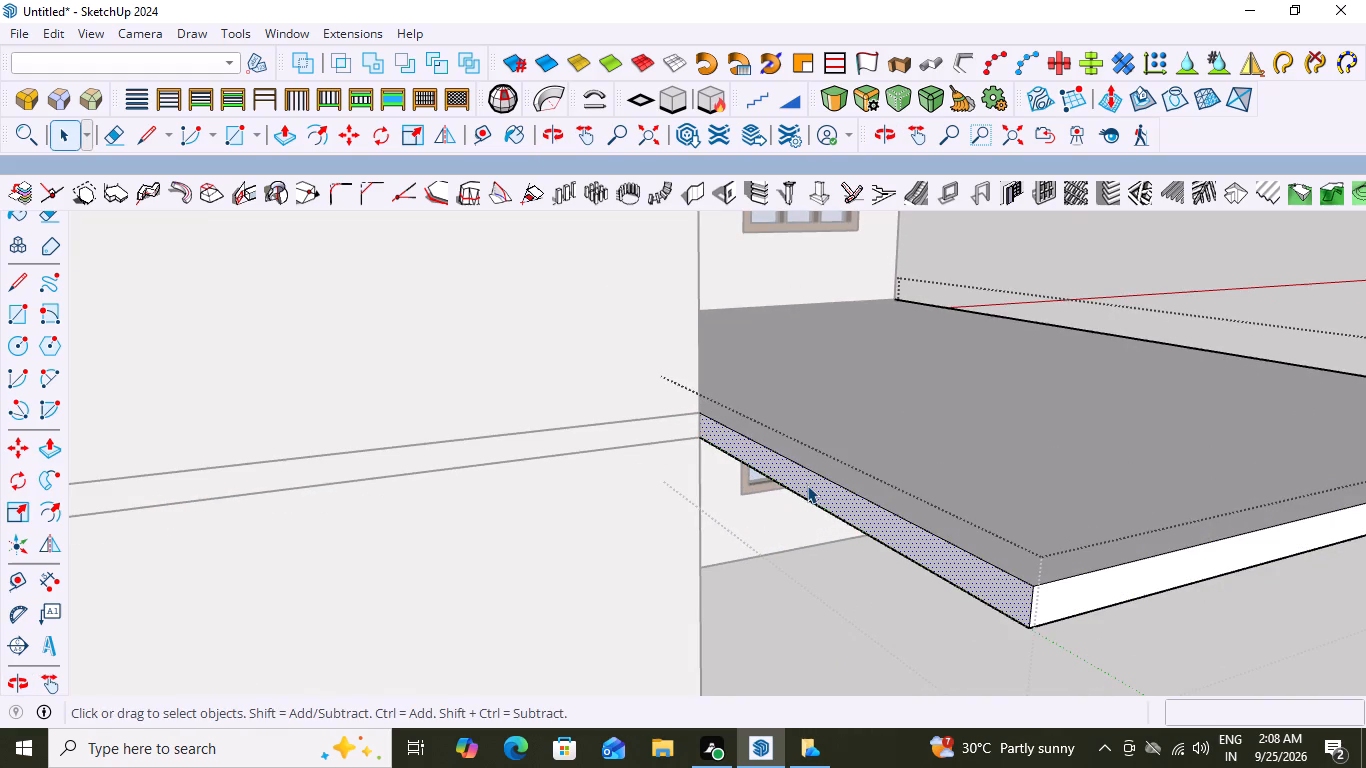
{"action": "key", "text": "p"}
{"action": "left_click", "coordinate": [820, 479]}
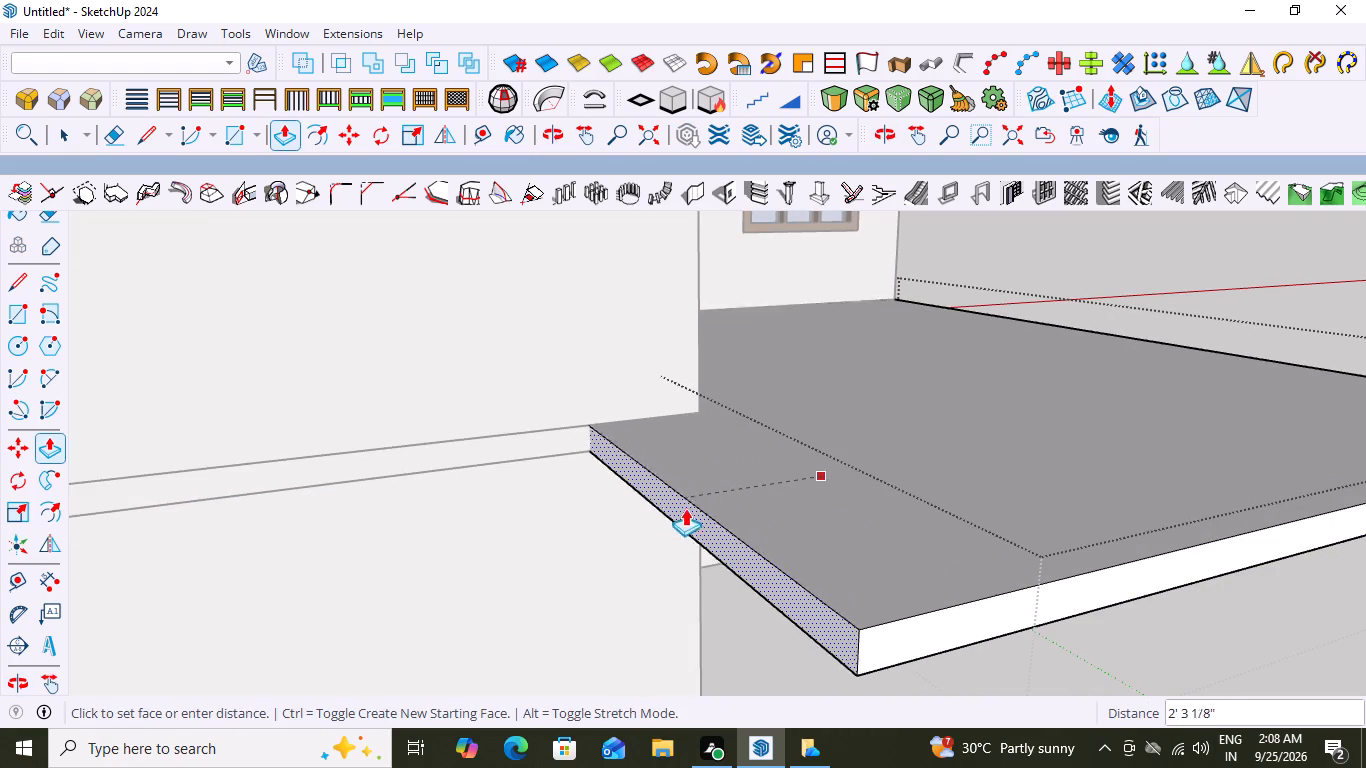
{"action": "scroll", "coordinate": [670, 504], "scroll_direction": "down", "scroll_amount": 10}
{"action": "middle_click_drag", "start_coordinate": [671, 503], "coordinate": [518, 477]}
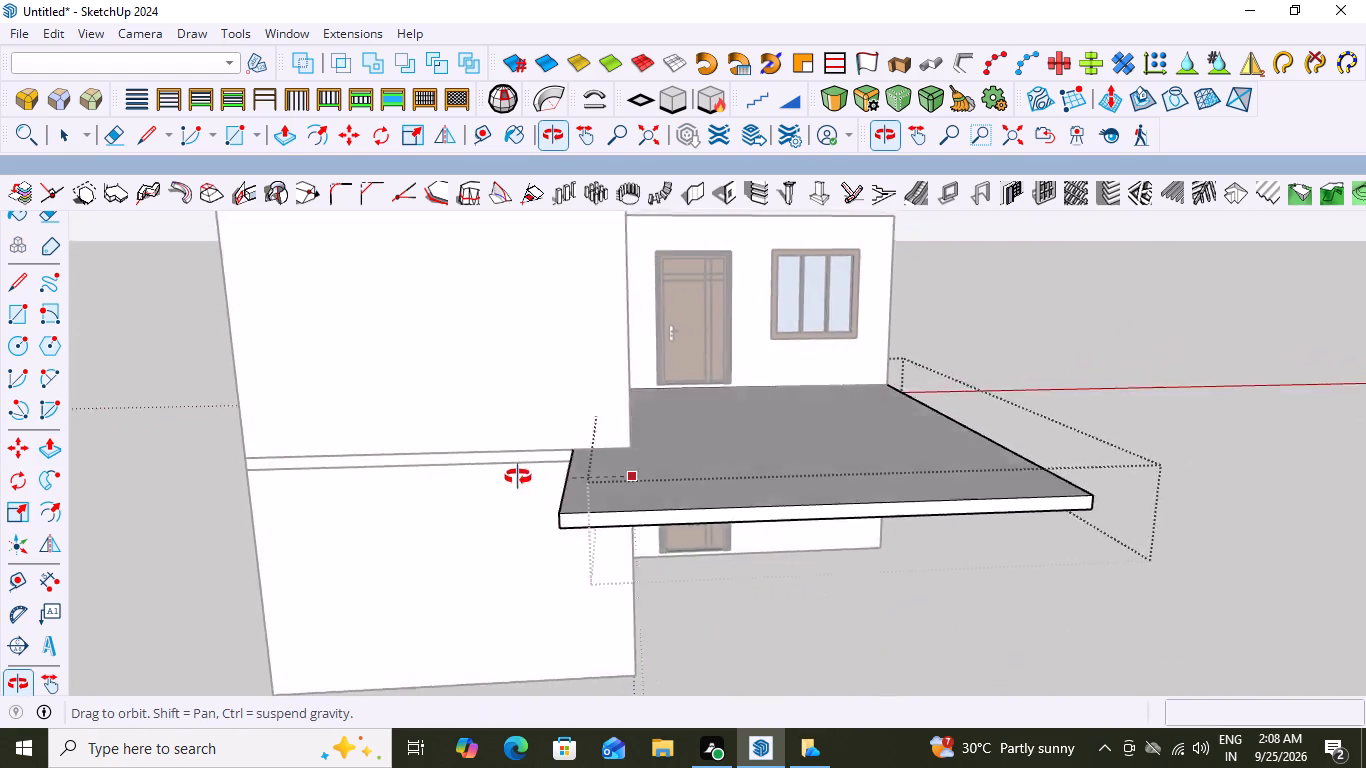
{"action": "middle_click_drag", "start_coordinate": [518, 477], "coordinate": [540, 529]}
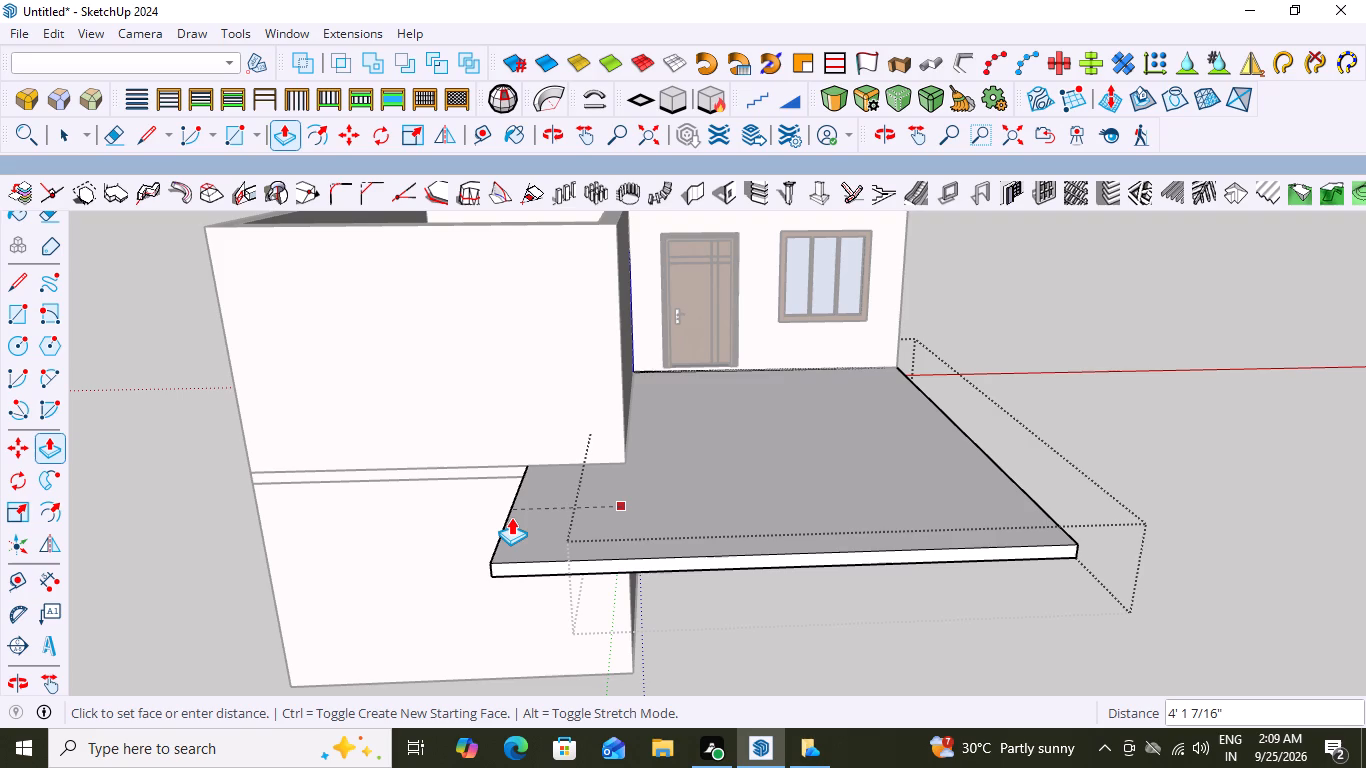
{"action": "middle_click_drag", "start_coordinate": [554, 509], "coordinate": [557, 416]}
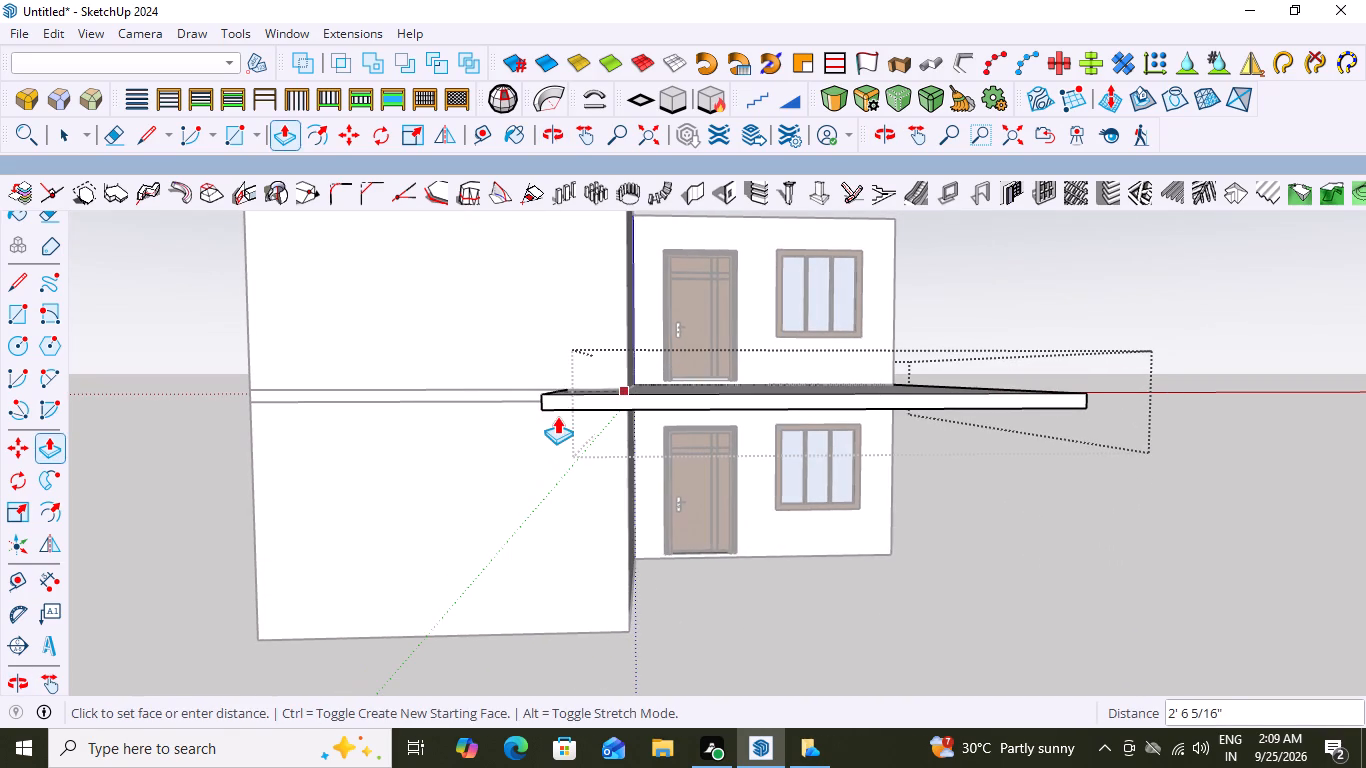
{"action": "middle_click_drag", "start_coordinate": [551, 440], "coordinate": [579, 534]}
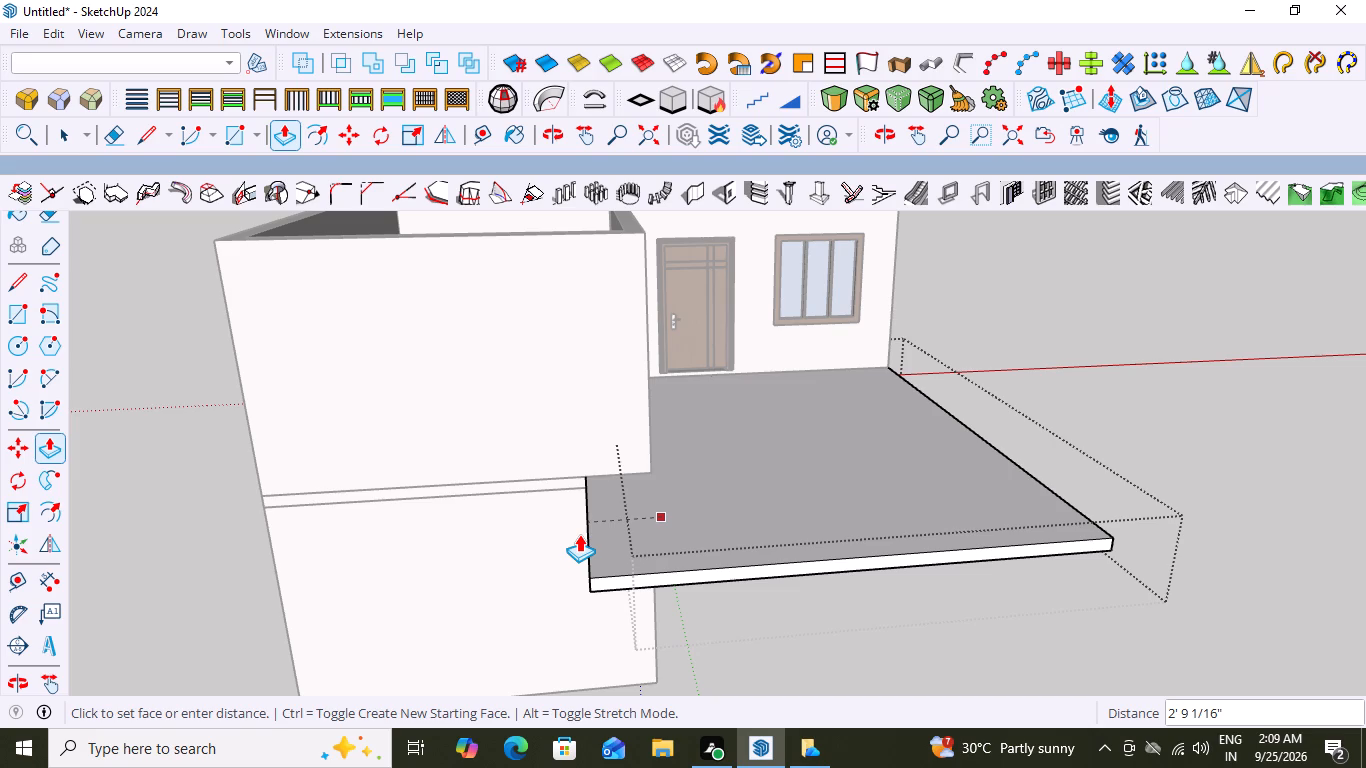
{"action": "middle_click_drag", "start_coordinate": [580, 531], "coordinate": [579, 419]}
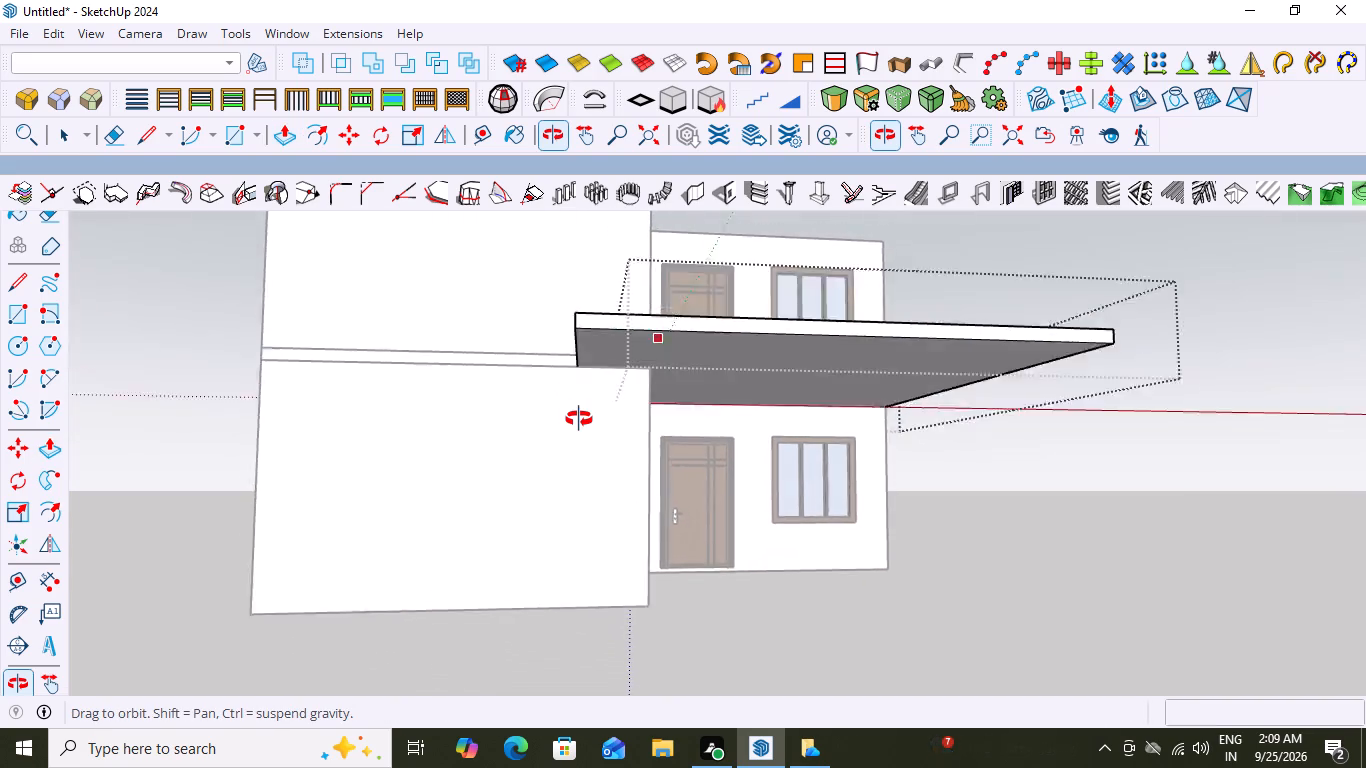
{"action": "middle_click_drag", "start_coordinate": [579, 419], "coordinate": [582, 478]}
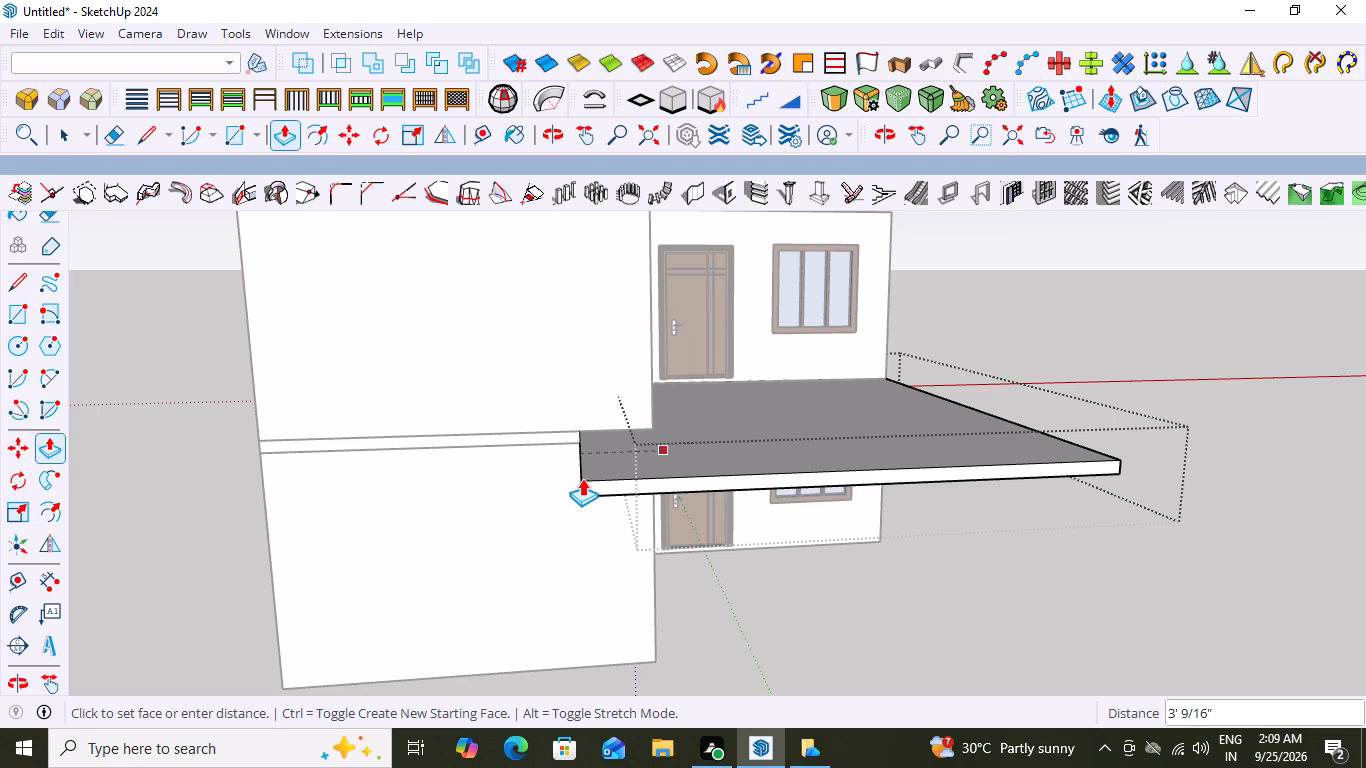
{"action": "scroll", "coordinate": [587, 471], "scroll_direction": "down", "scroll_amount": 1}
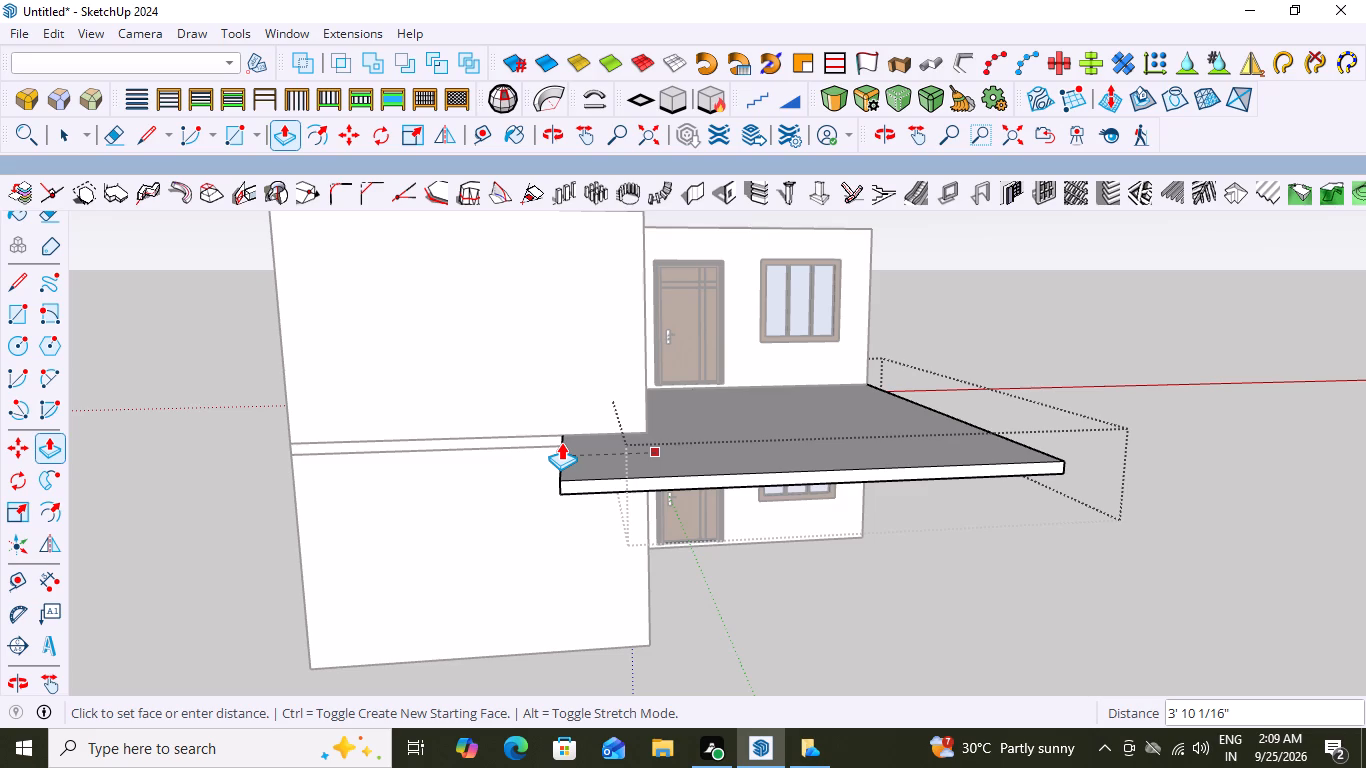
{"action": "scroll", "coordinate": [561, 442], "scroll_direction": "down", "scroll_amount": 4}
{"action": "middle_click_drag", "start_coordinate": [560, 442], "coordinate": [660, 586]}
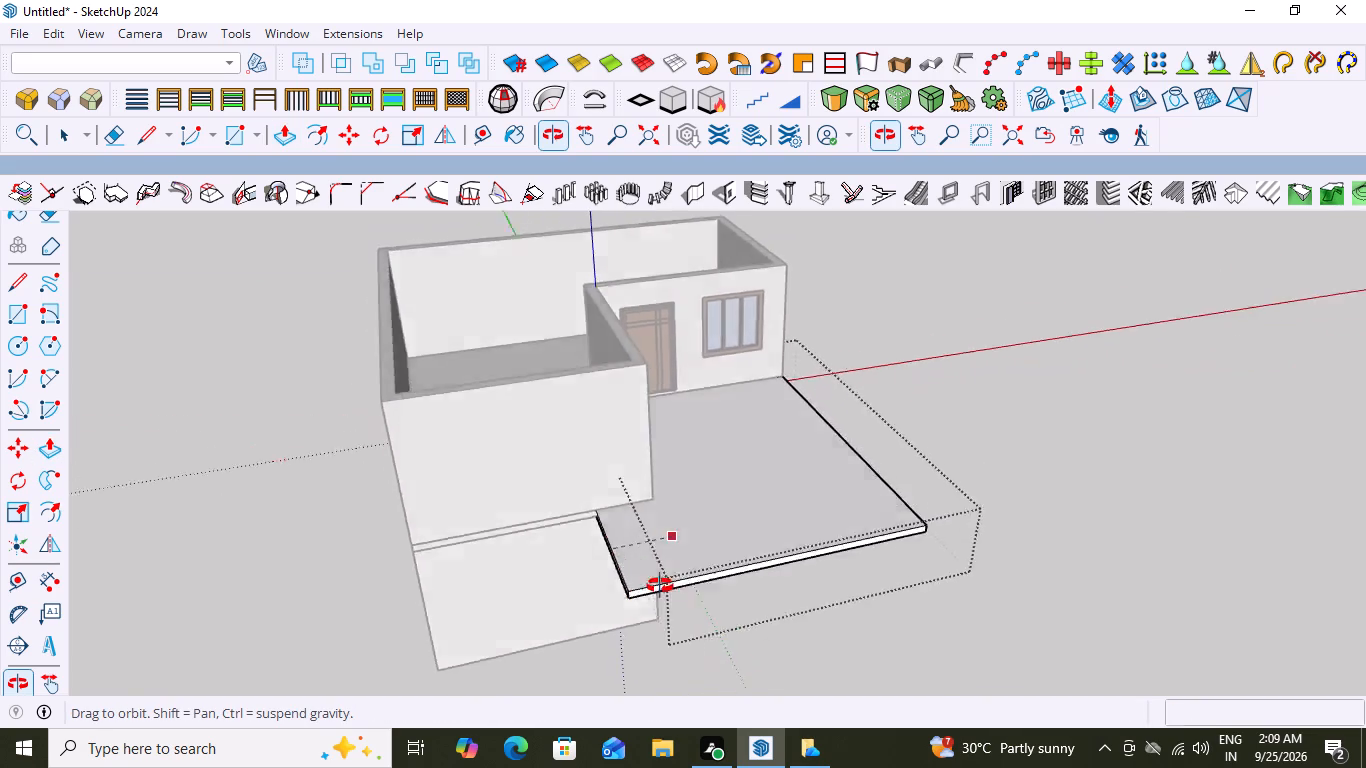
{"action": "middle_click_drag", "start_coordinate": [660, 586], "coordinate": [574, 437]}
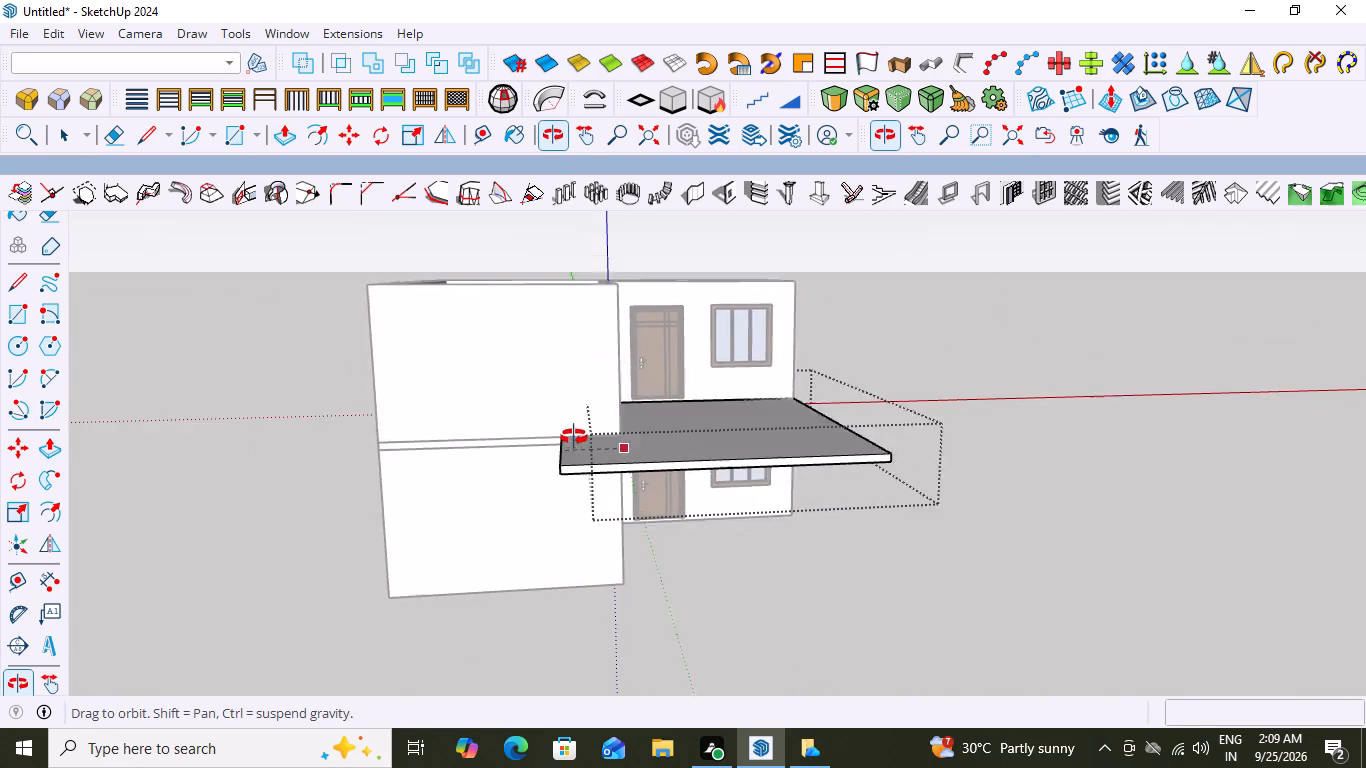
{"action": "middle_click_drag", "start_coordinate": [574, 437], "coordinate": [621, 455]}
{"action": "scroll", "coordinate": [621, 455], "scroll_direction": "up", "scroll_amount": 2}
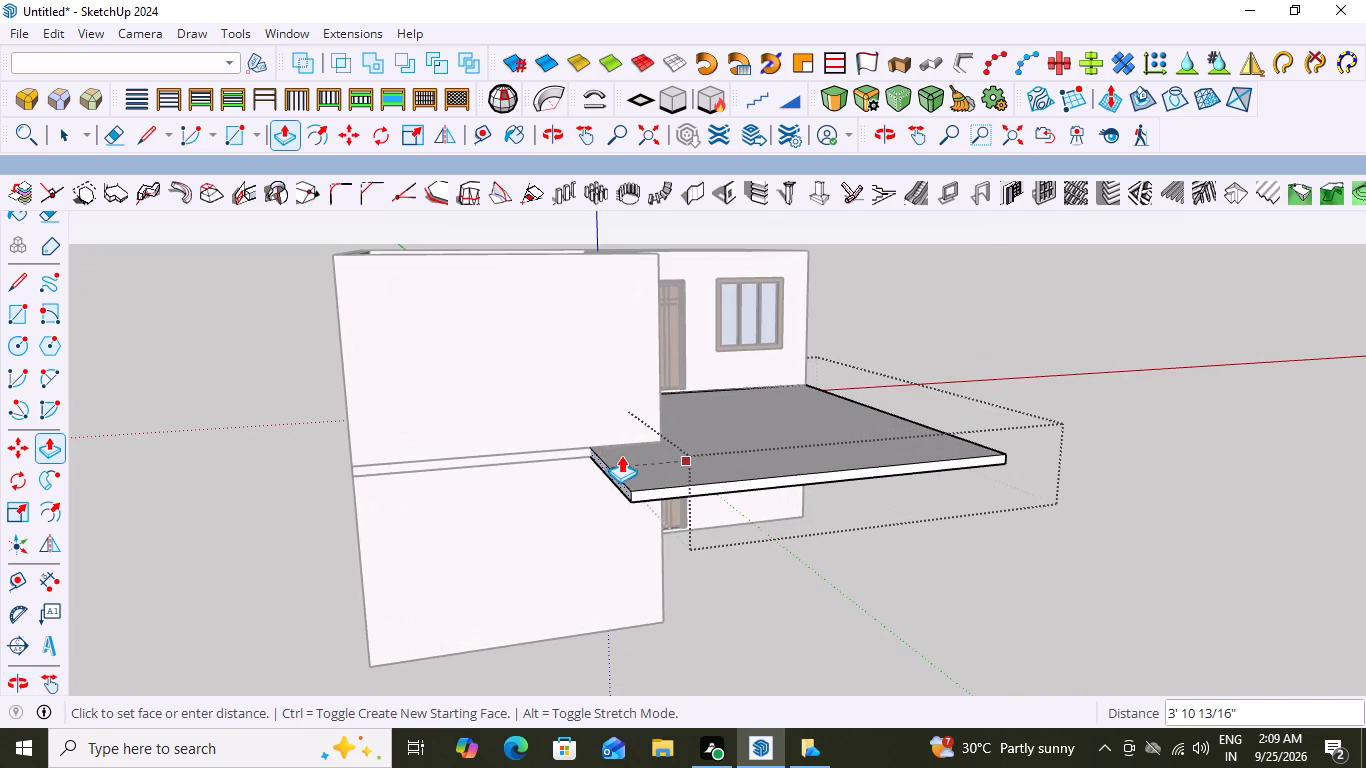
{"action": "middle_click_drag", "start_coordinate": [597, 454], "coordinate": [510, 463]}
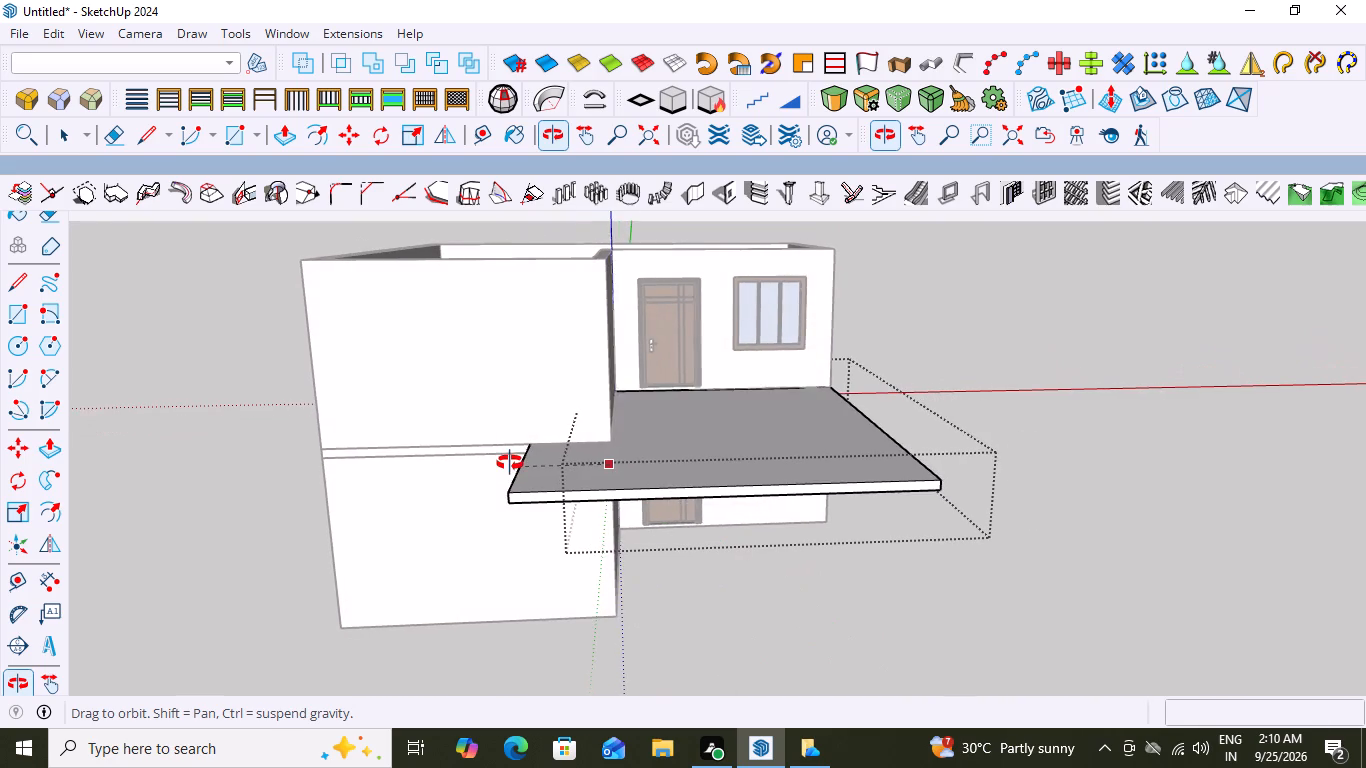
{"action": "middle_click_drag", "start_coordinate": [510, 463], "coordinate": [512, 462]}
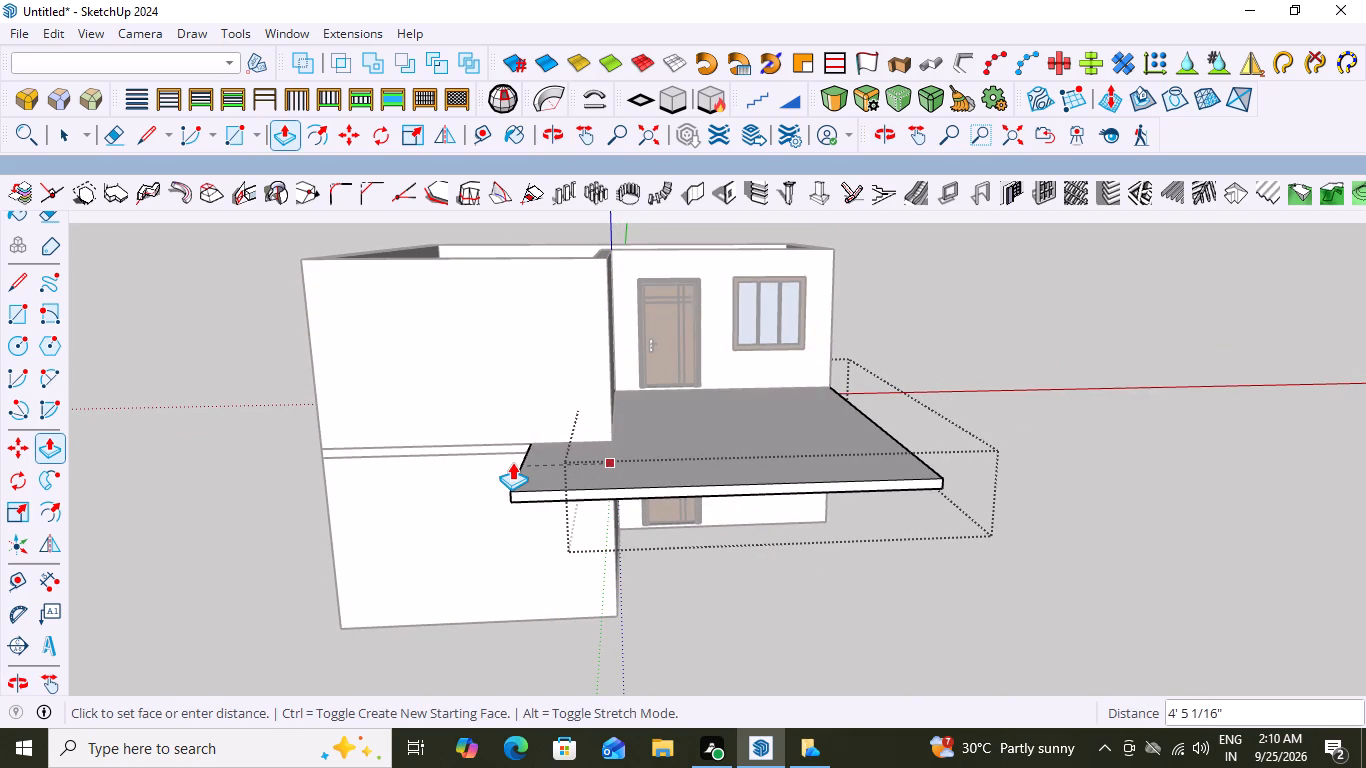
{"action": "middle_click_drag", "start_coordinate": [512, 462], "coordinate": [571, 433]}
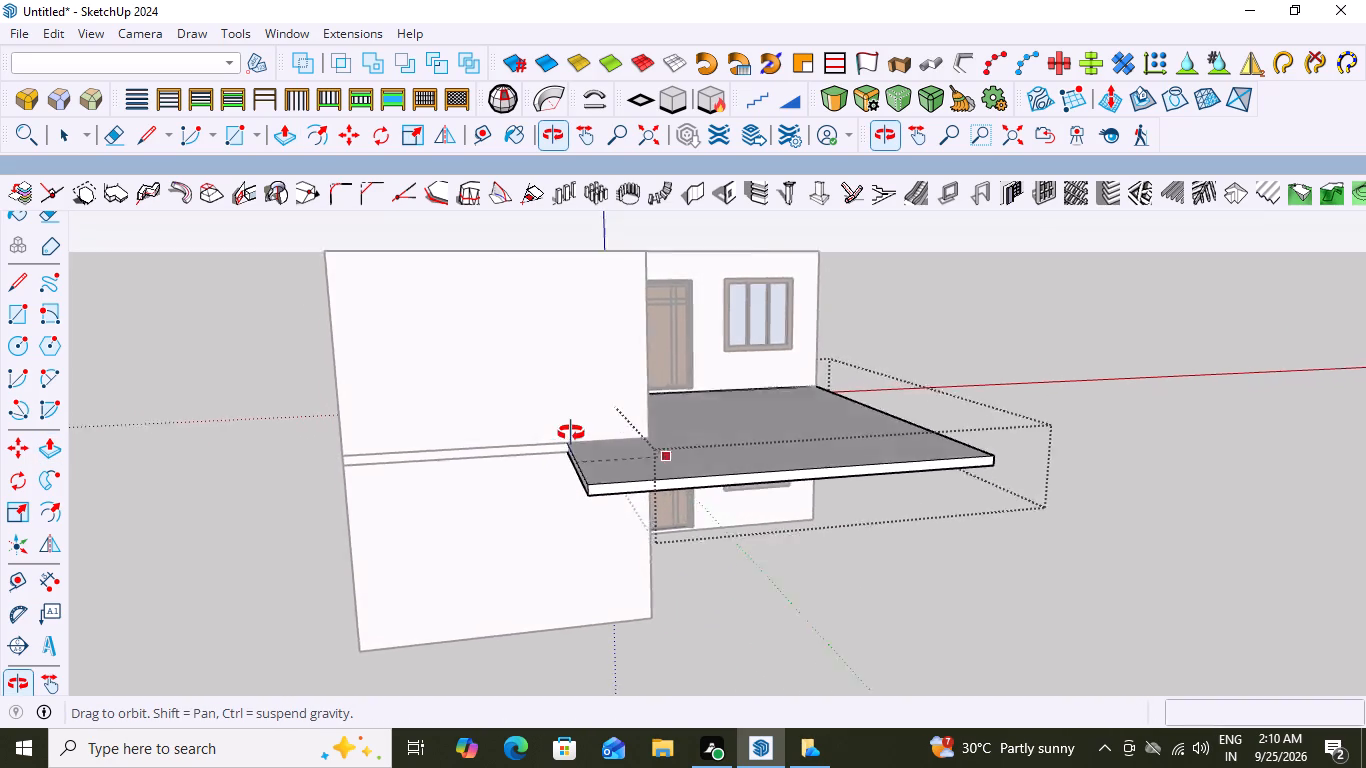
{"action": "middle_click_drag", "start_coordinate": [571, 433], "coordinate": [528, 409]}
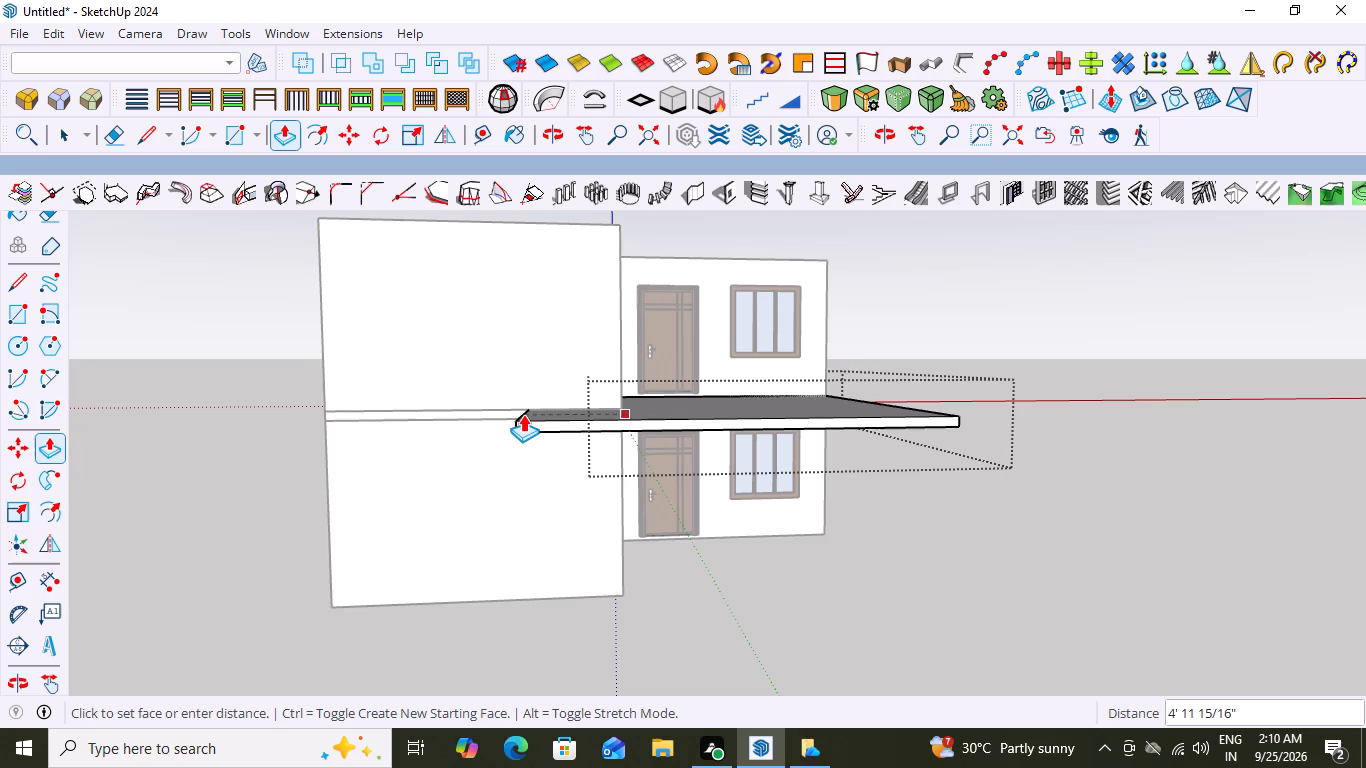
{"action": "middle_click_drag", "start_coordinate": [526, 414], "coordinate": [532, 481]}
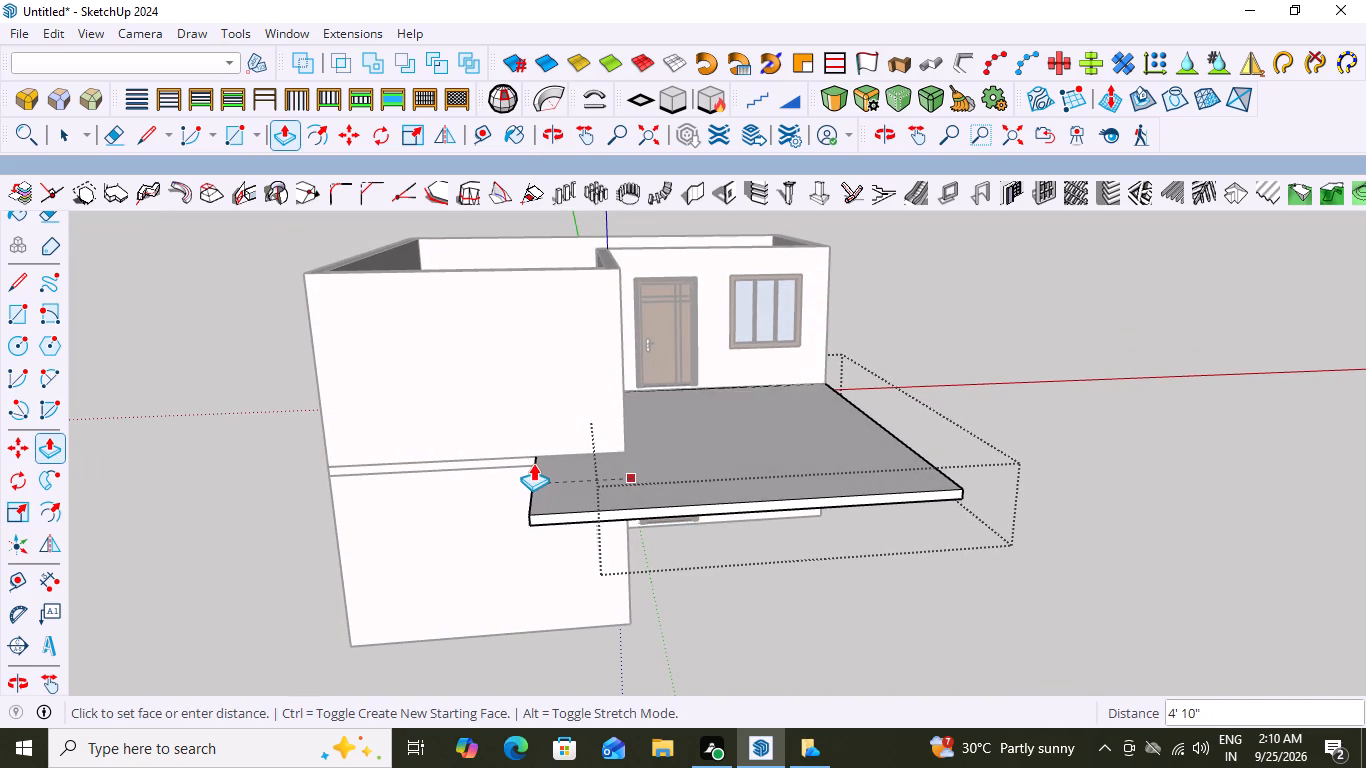
{"action": "middle_click_drag", "start_coordinate": [521, 456], "coordinate": [520, 379]}
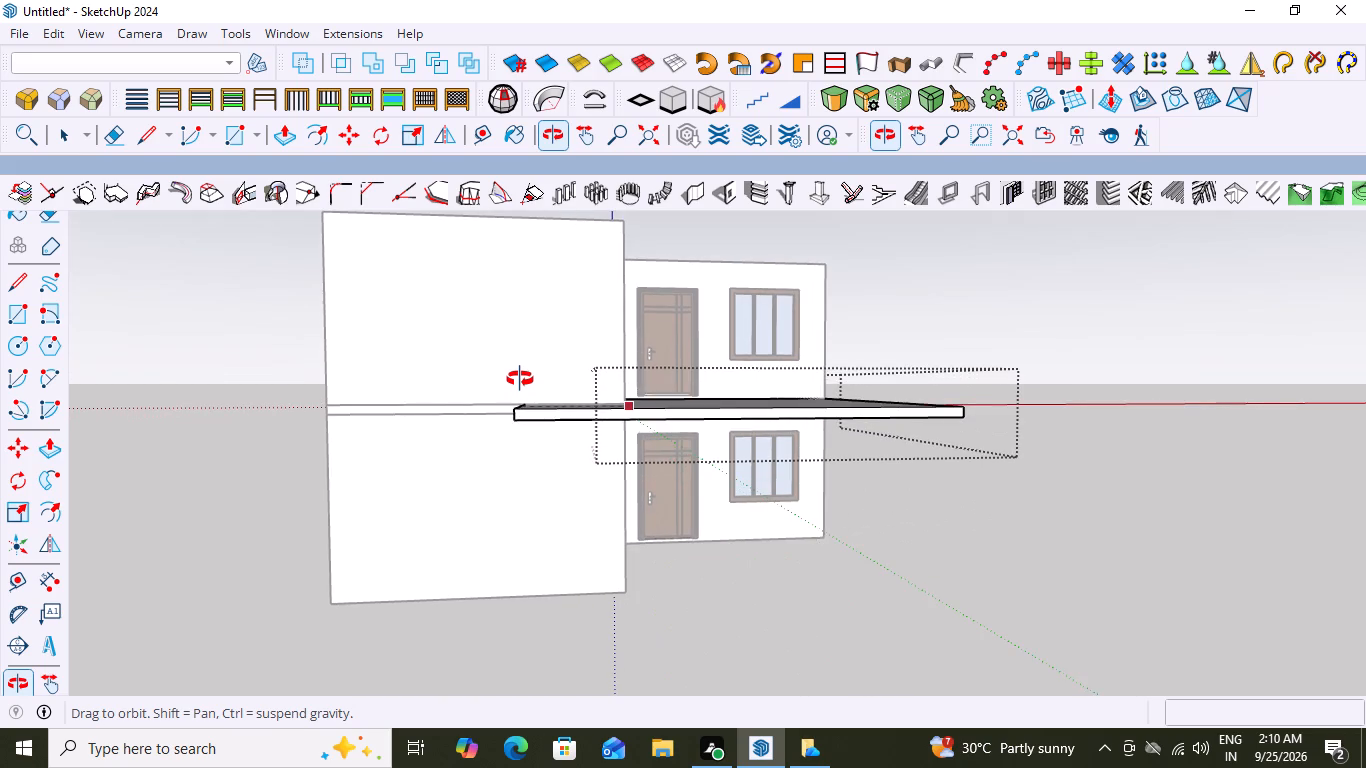
{"action": "middle_click_drag", "start_coordinate": [520, 379], "coordinate": [523, 434]}
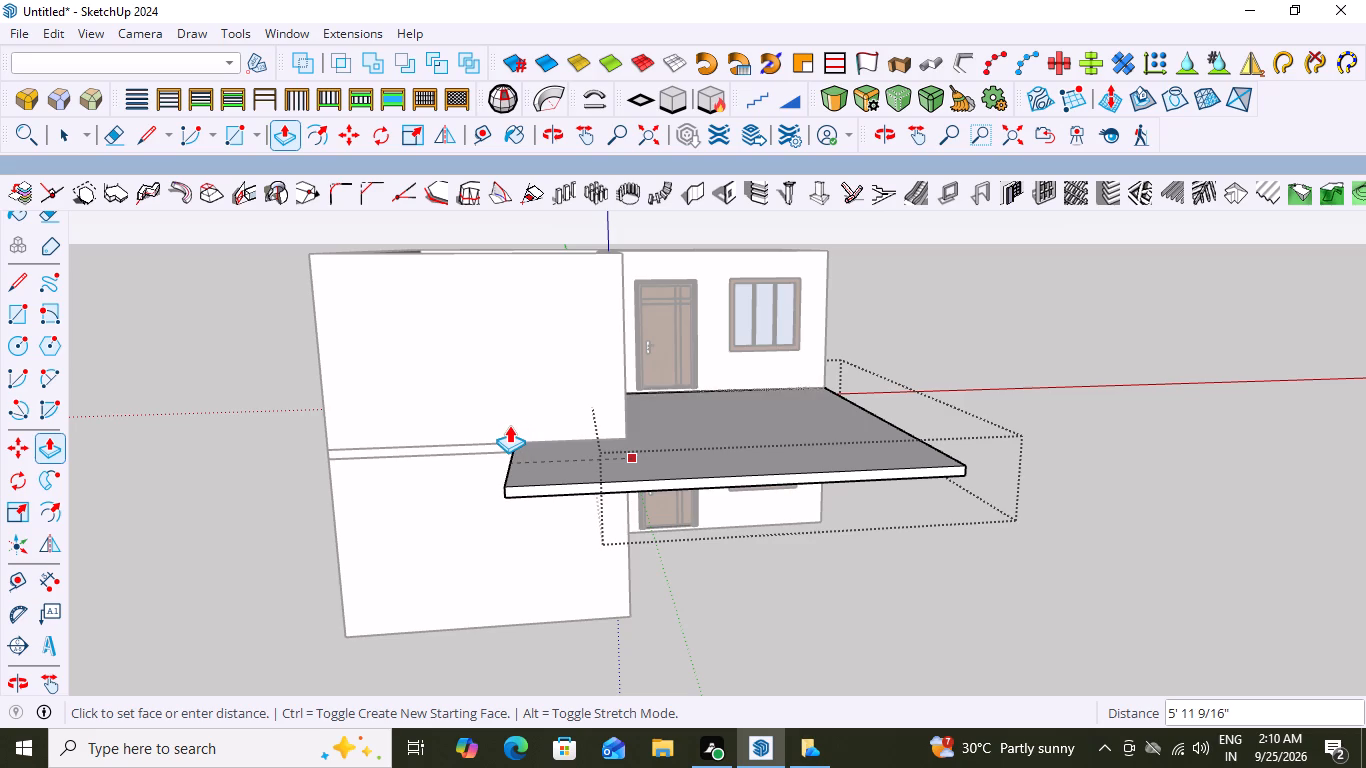
{"action": "left_click", "coordinate": [515, 427]}
{"action": "scroll", "coordinate": [842, 565], "scroll_direction": "down", "scroll_amount": 2}
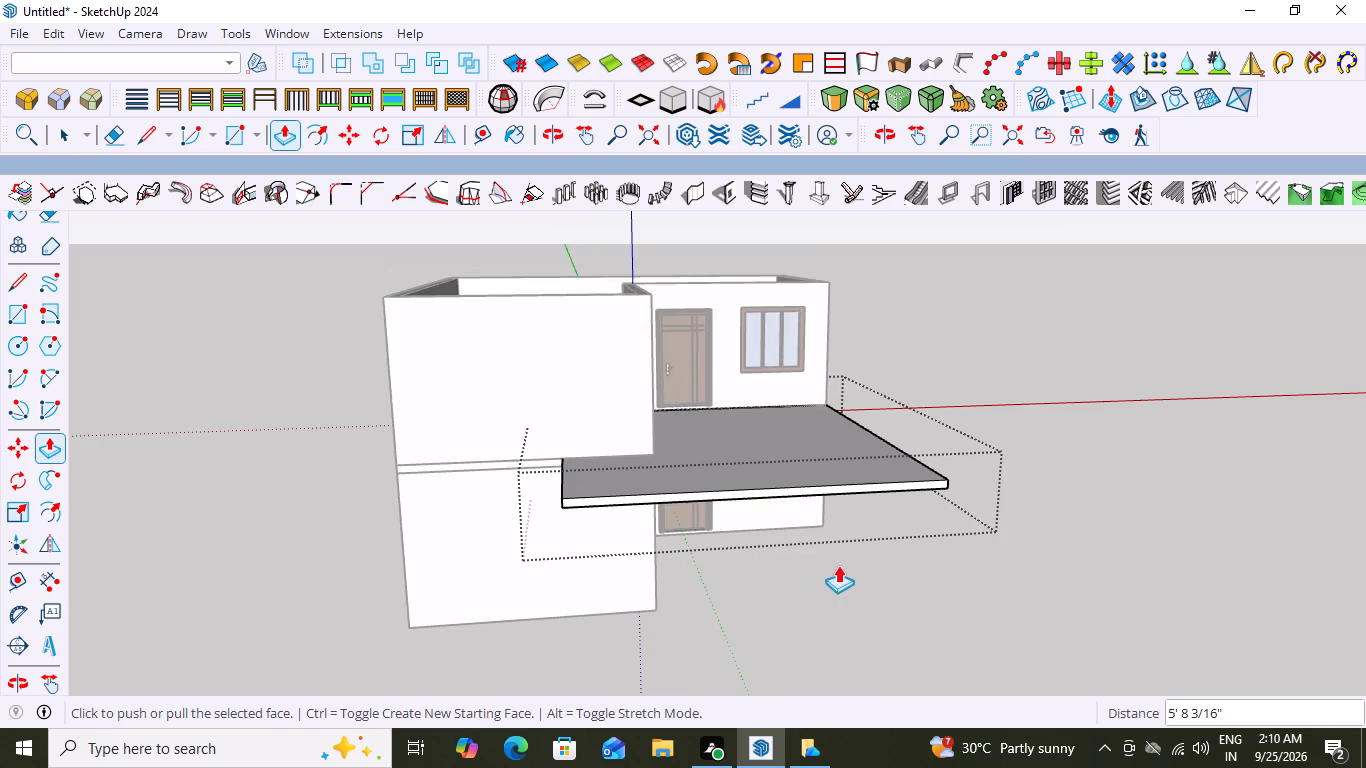
{"action": "middle_click_drag", "start_coordinate": [838, 565], "coordinate": [813, 464]}
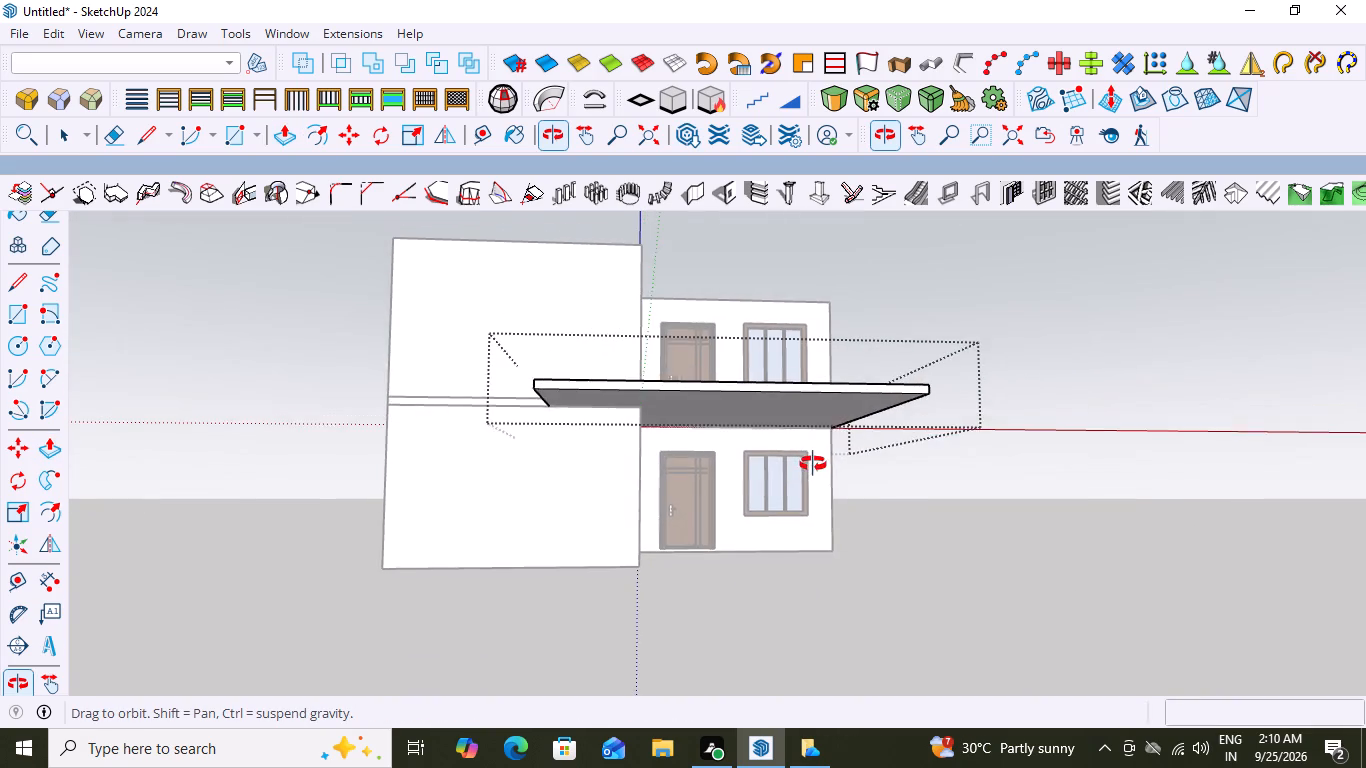
Push/pull the projecting front slab's top face upward about 1' 7" to thicken the slab, and close its group.
{"action": "middle_click_drag", "start_coordinate": [813, 464], "coordinate": [820, 472]}
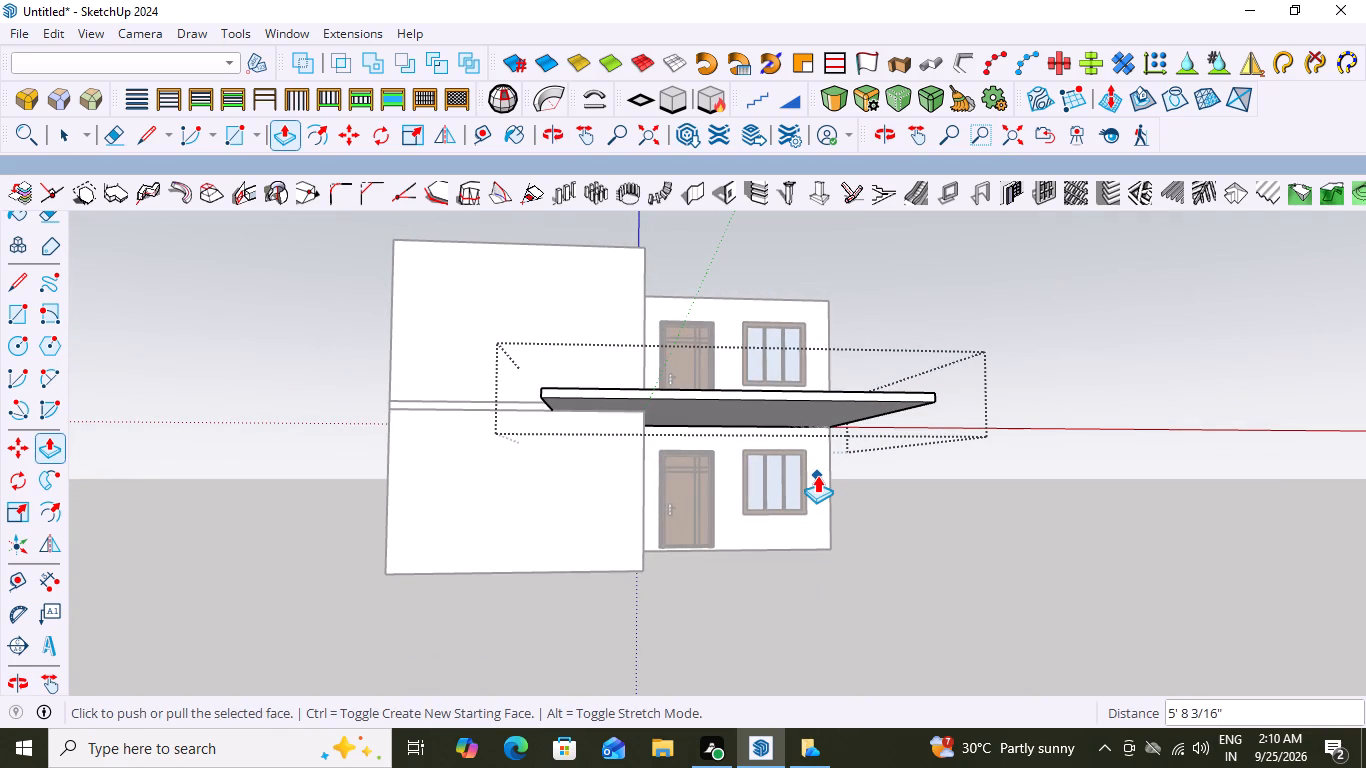
{"action": "middle_click_drag", "start_coordinate": [754, 483], "coordinate": [740, 500]}
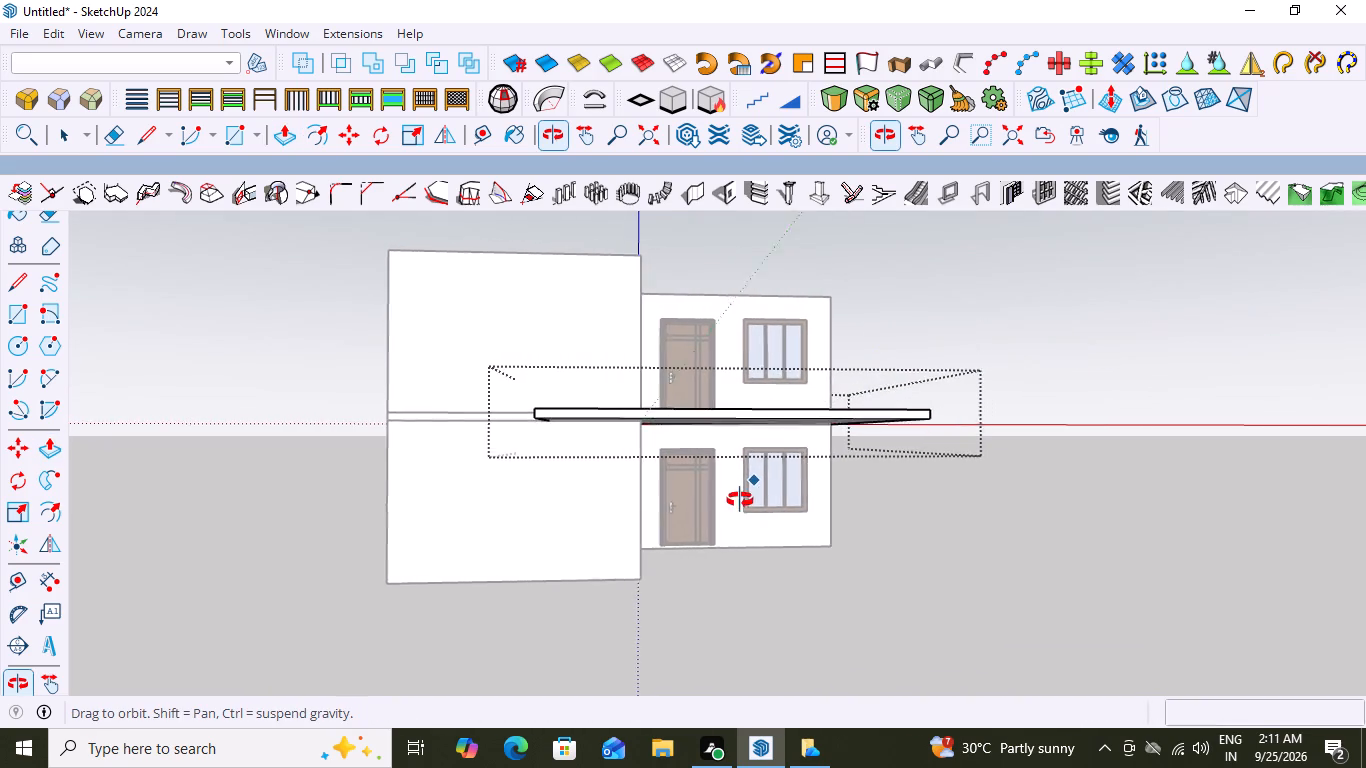
{"action": "middle_click_drag", "start_coordinate": [740, 500], "coordinate": [740, 506]}
{"action": "scroll", "coordinate": [740, 506], "scroll_direction": "up", "scroll_amount": 1}
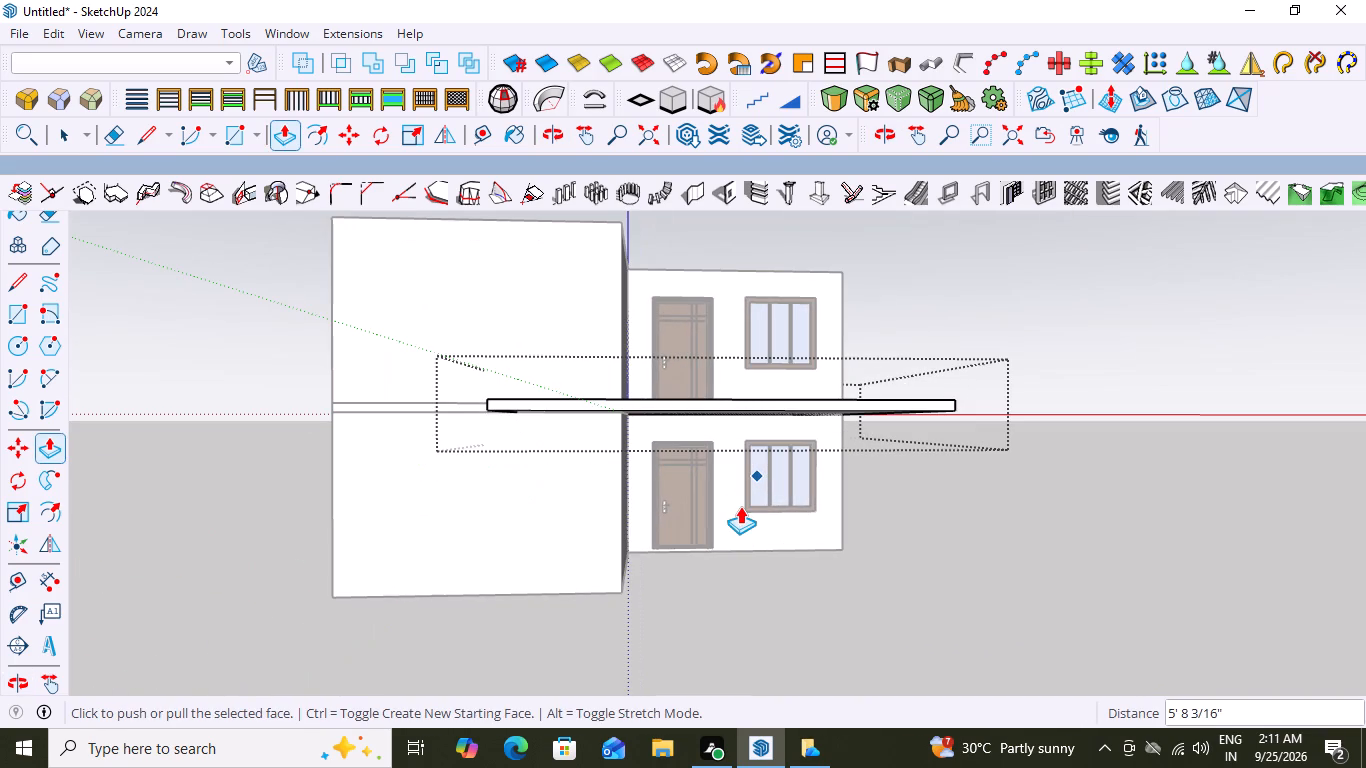
{"action": "scroll", "coordinate": [740, 506], "scroll_direction": "down", "scroll_amount": 1}
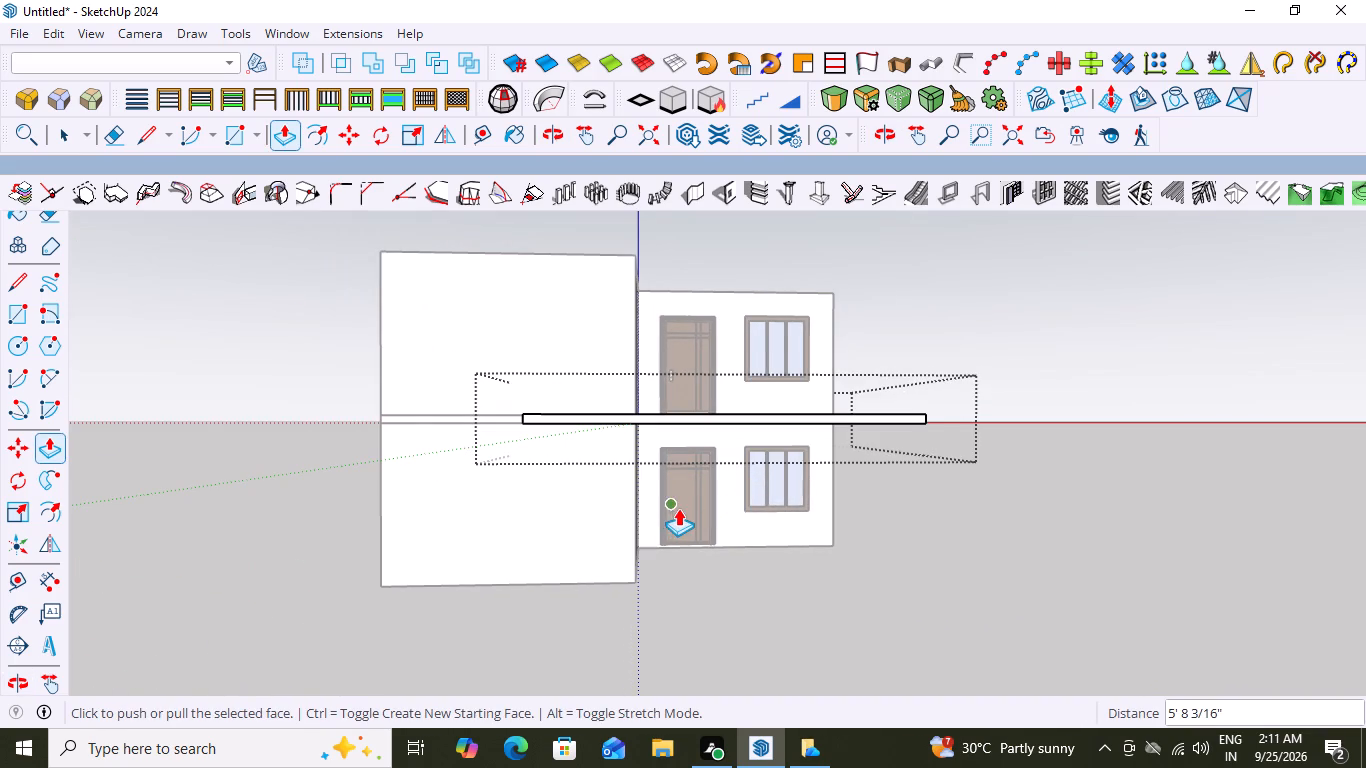
{"action": "scroll", "coordinate": [682, 508], "scroll_direction": "down", "scroll_amount": 2}
{"action": "middle_click_drag", "start_coordinate": [739, 550], "coordinate": [739, 647]}
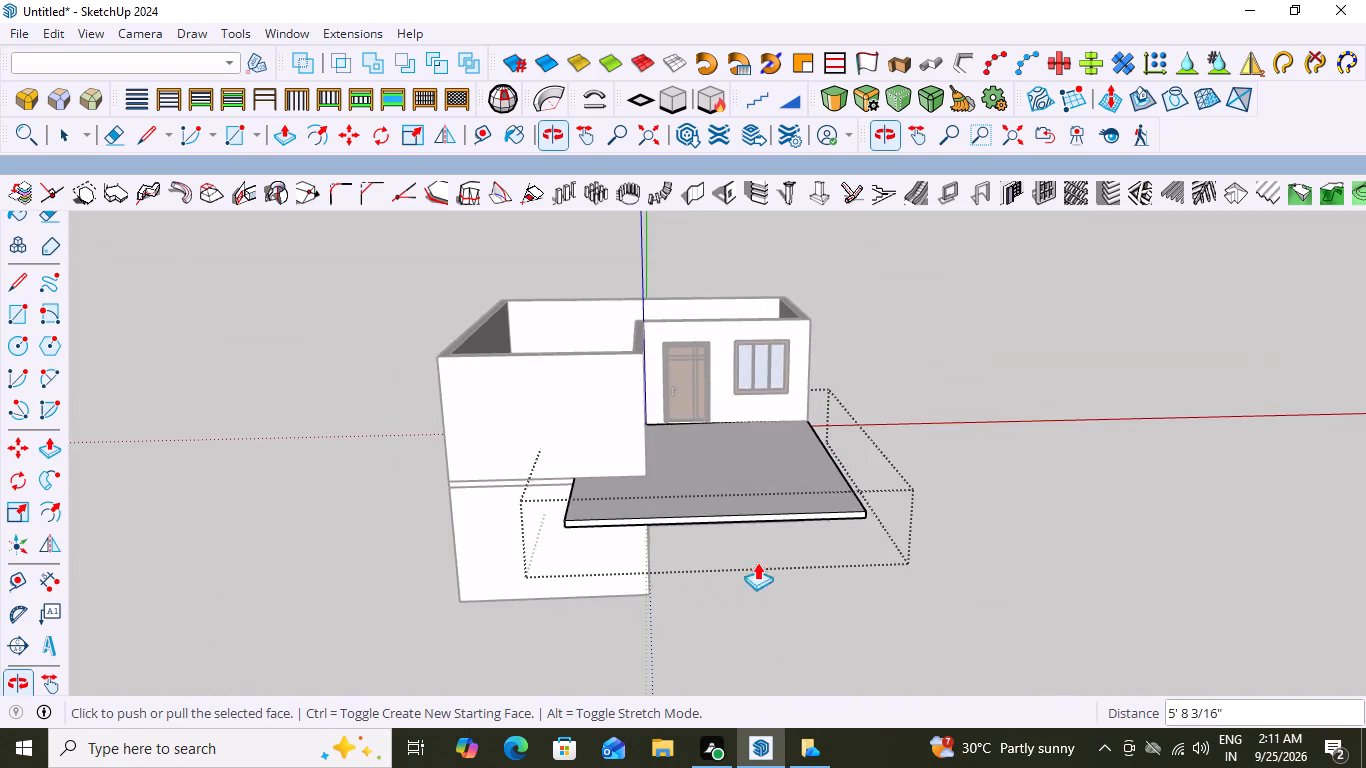
{"action": "scroll", "coordinate": [768, 489], "scroll_direction": "up", "scroll_amount": 2}
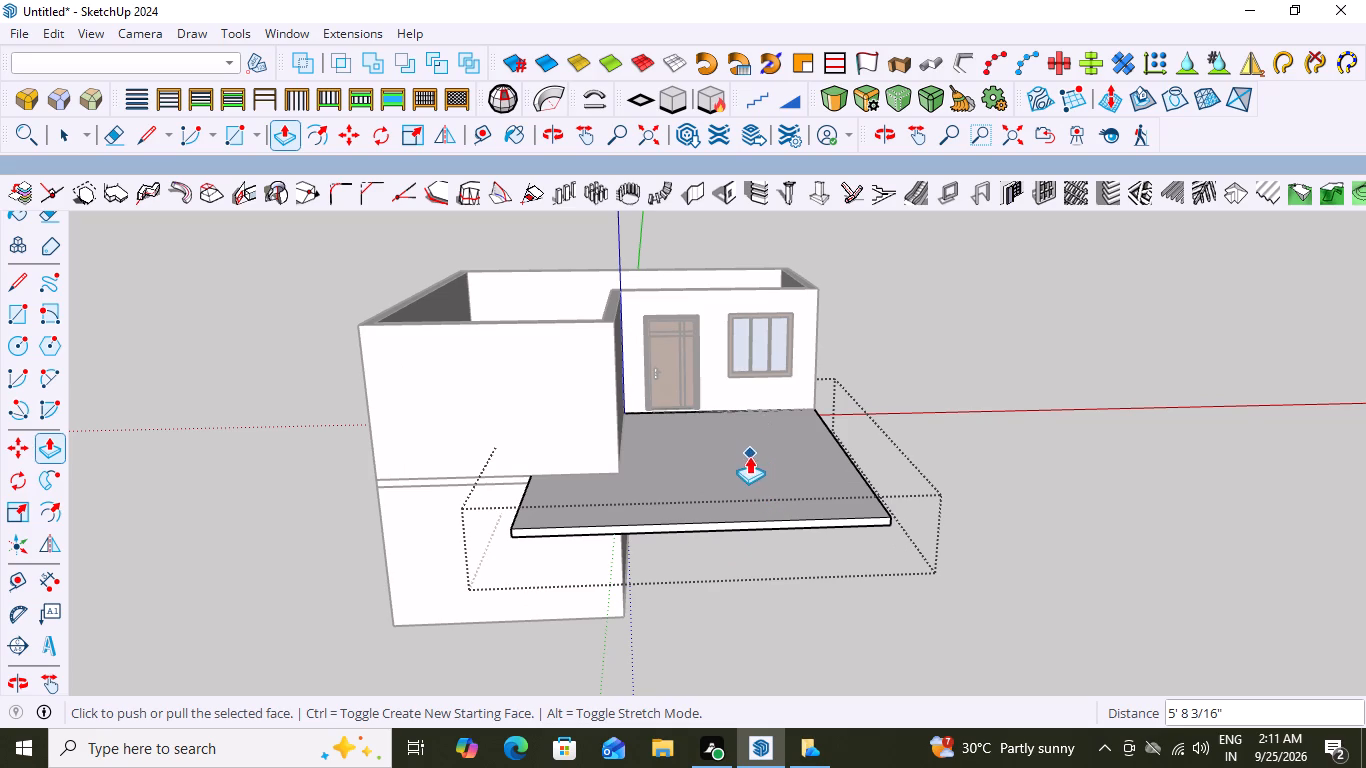
{"action": "key", "text": "space"}
{"action": "left_click", "coordinate": [743, 465]}
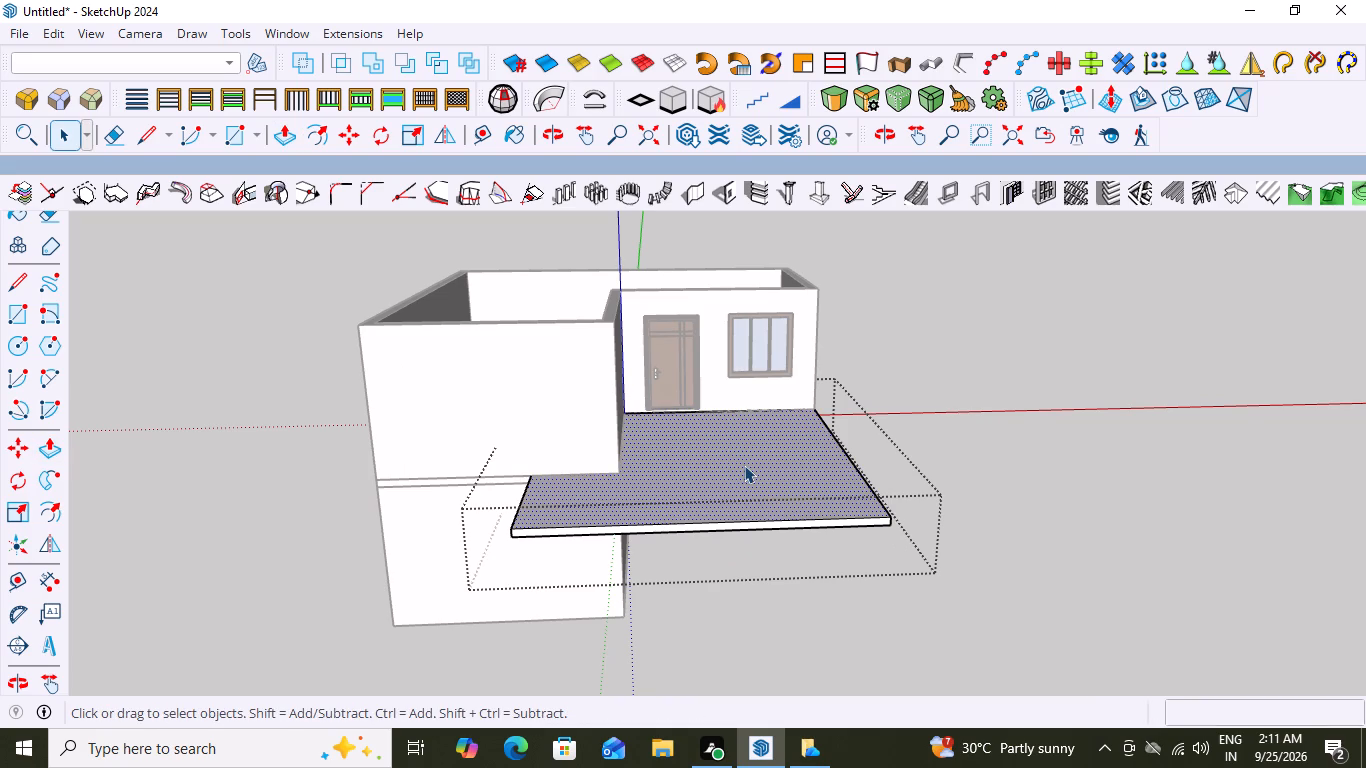
{"action": "key", "text": "p"}
{"action": "left_click", "coordinate": [752, 461]}
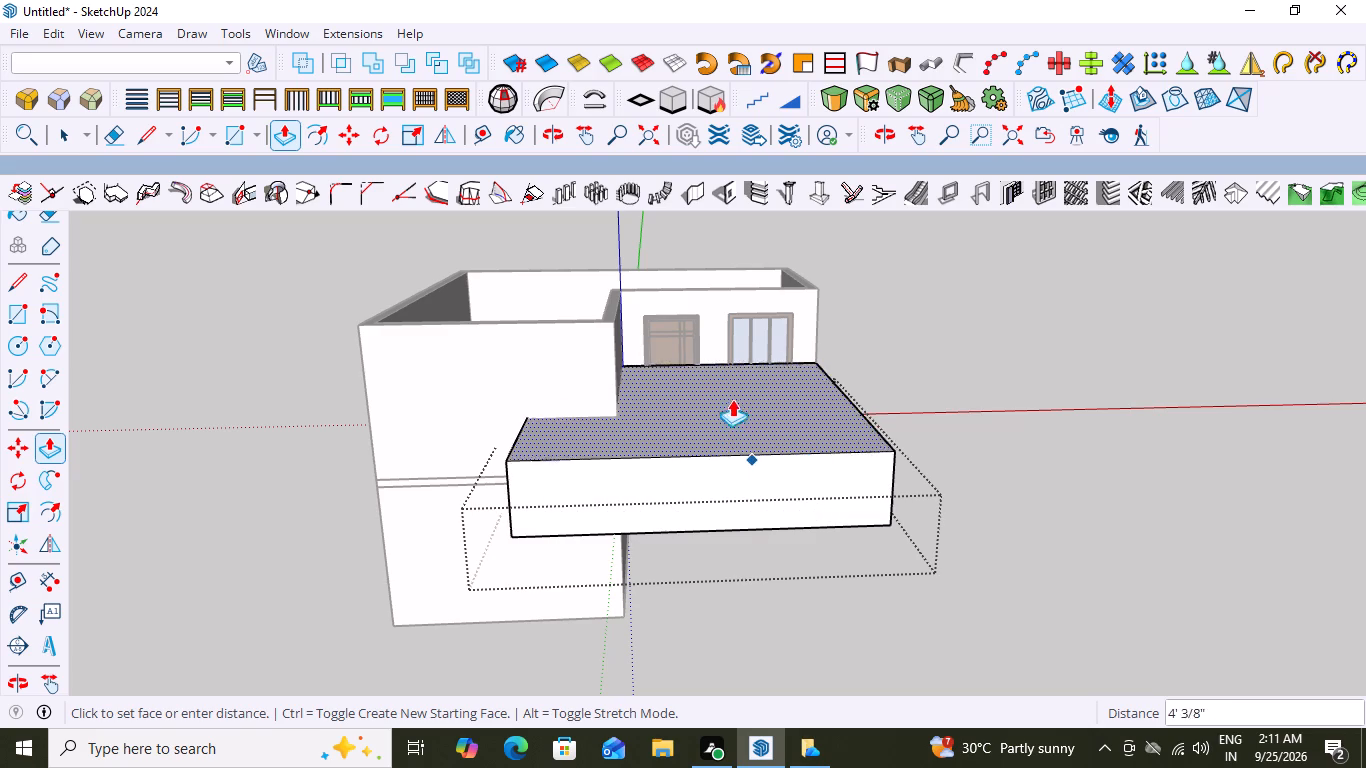
{"action": "middle_click_drag", "start_coordinate": [742, 440], "coordinate": [748, 326]}
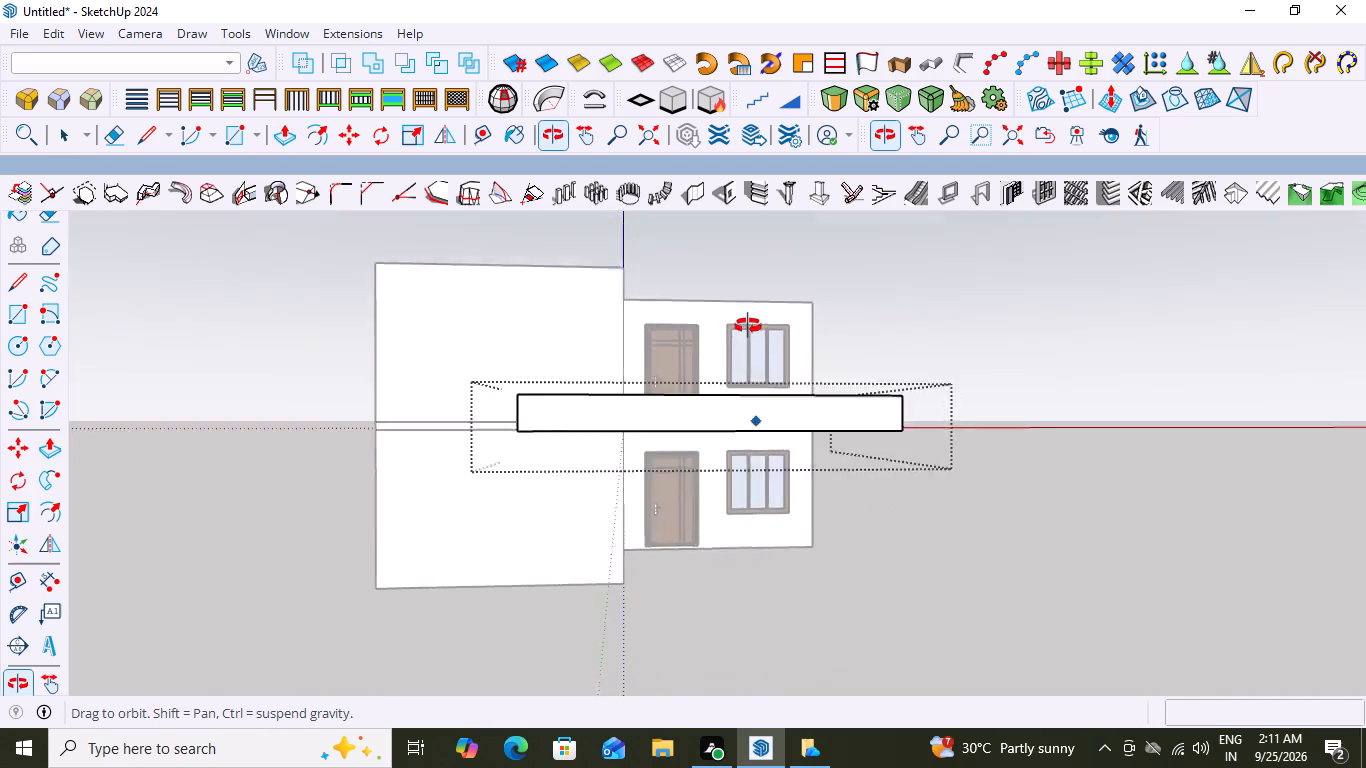
{"action": "middle_click_drag", "start_coordinate": [748, 326], "coordinate": [749, 348]}
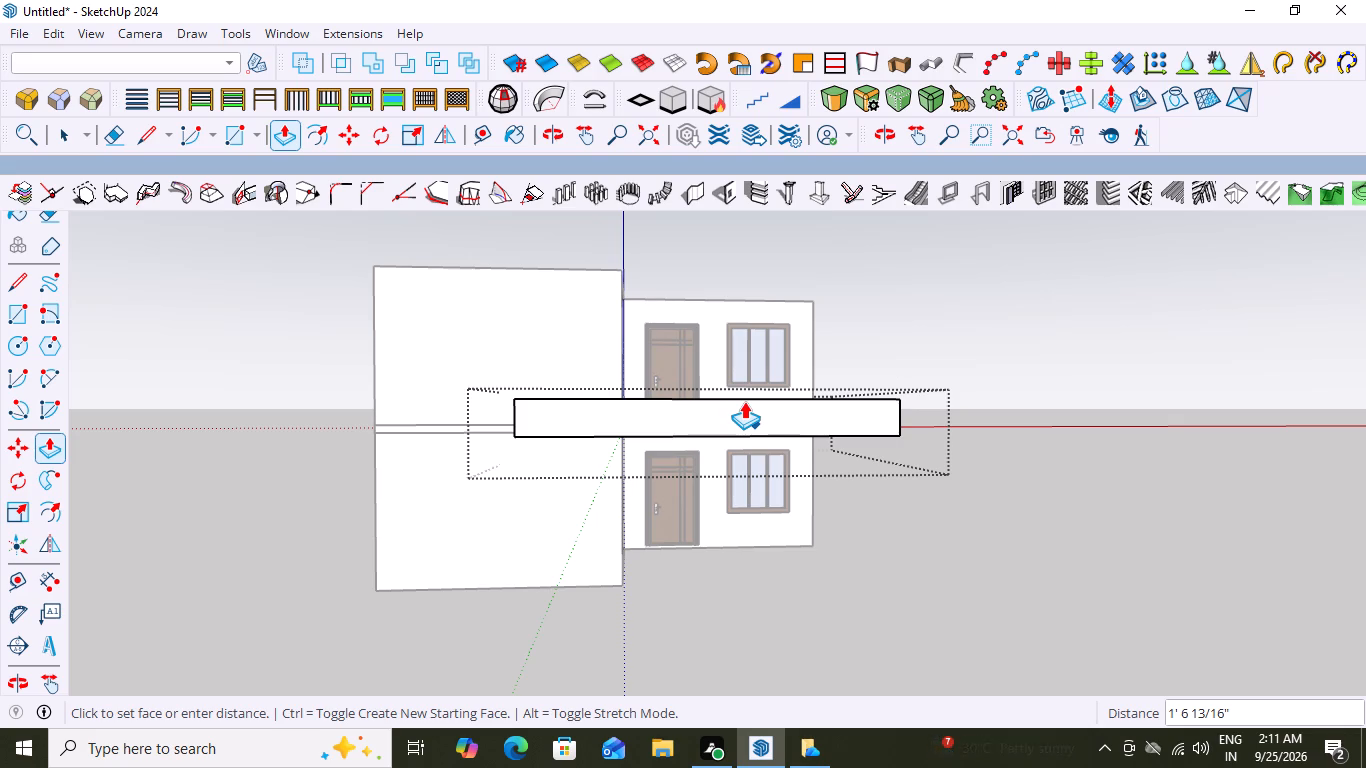
{"action": "left_click", "coordinate": [744, 401]}
{"action": "middle_click_drag", "start_coordinate": [1067, 360], "coordinate": [1037, 471]}
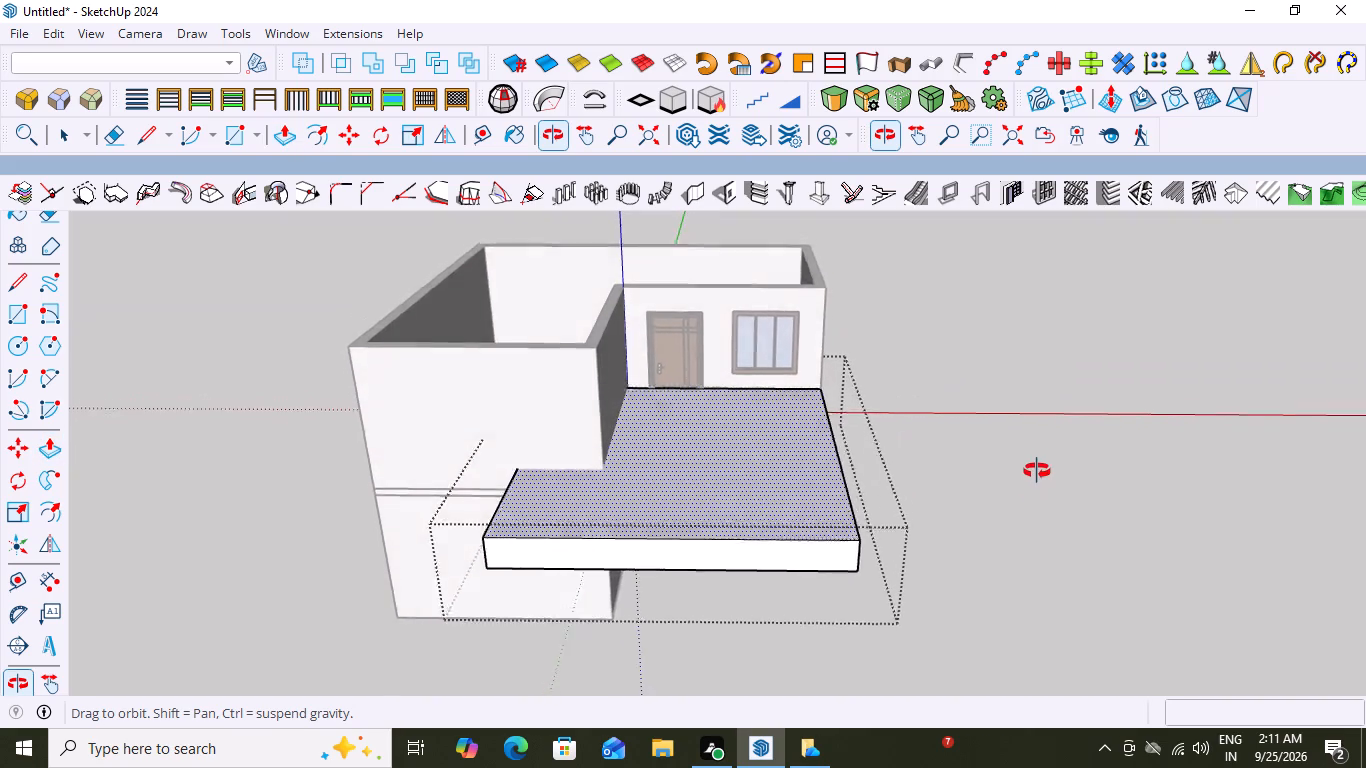
{"action": "middle_click_drag", "start_coordinate": [1037, 471], "coordinate": [1047, 445]}
{"action": "key", "text": "space"}
{"action": "double_click", "coordinate": [988, 450]}
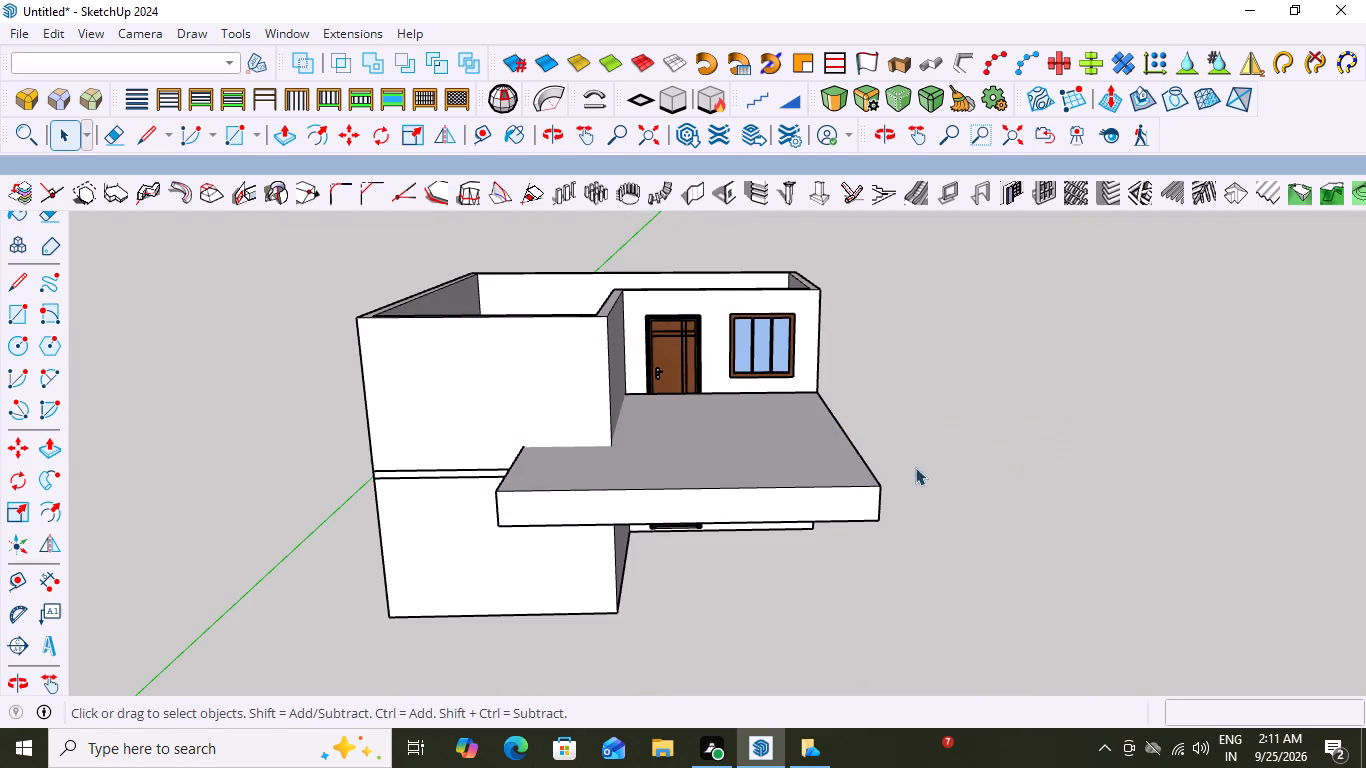
{"action": "middle_click_drag", "start_coordinate": [915, 464], "coordinate": [922, 373]}
{"action": "scroll", "coordinate": [936, 396], "scroll_direction": "up", "scroll_amount": 1}
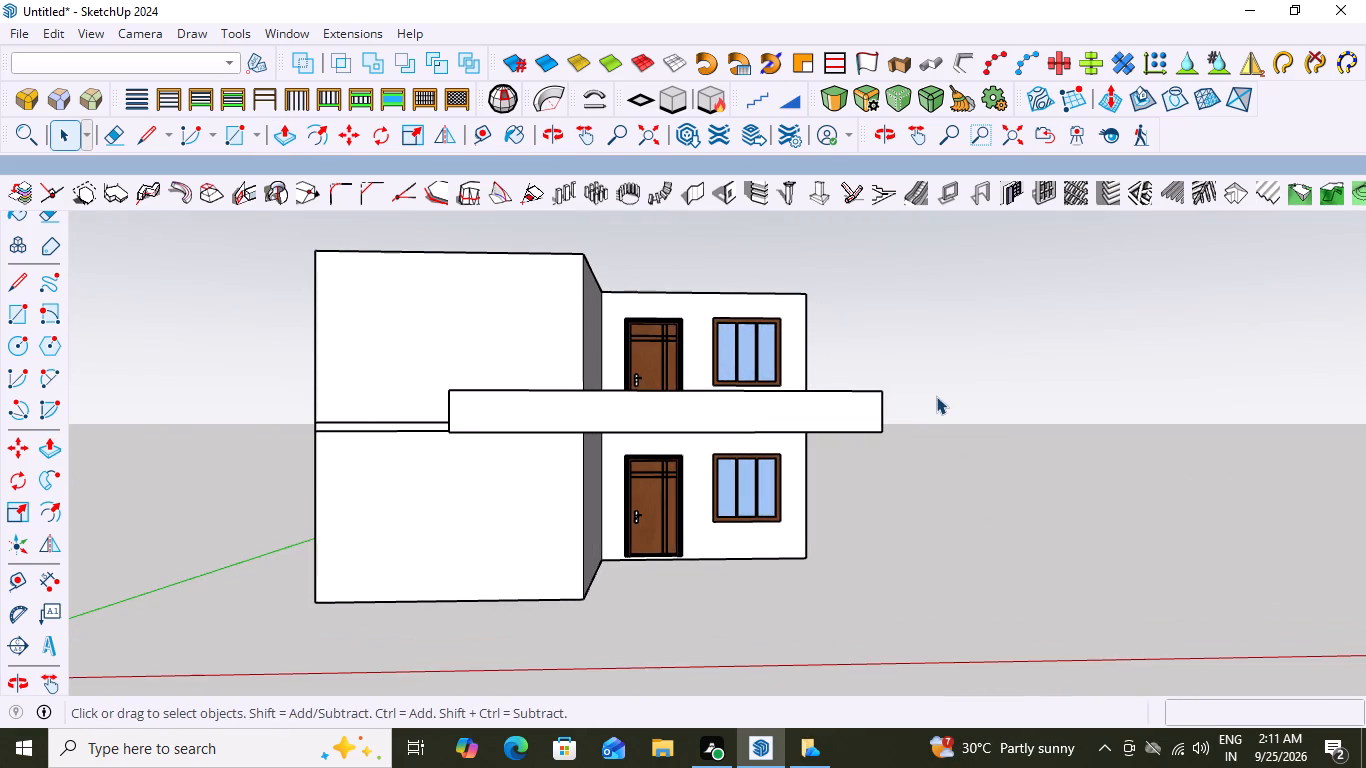
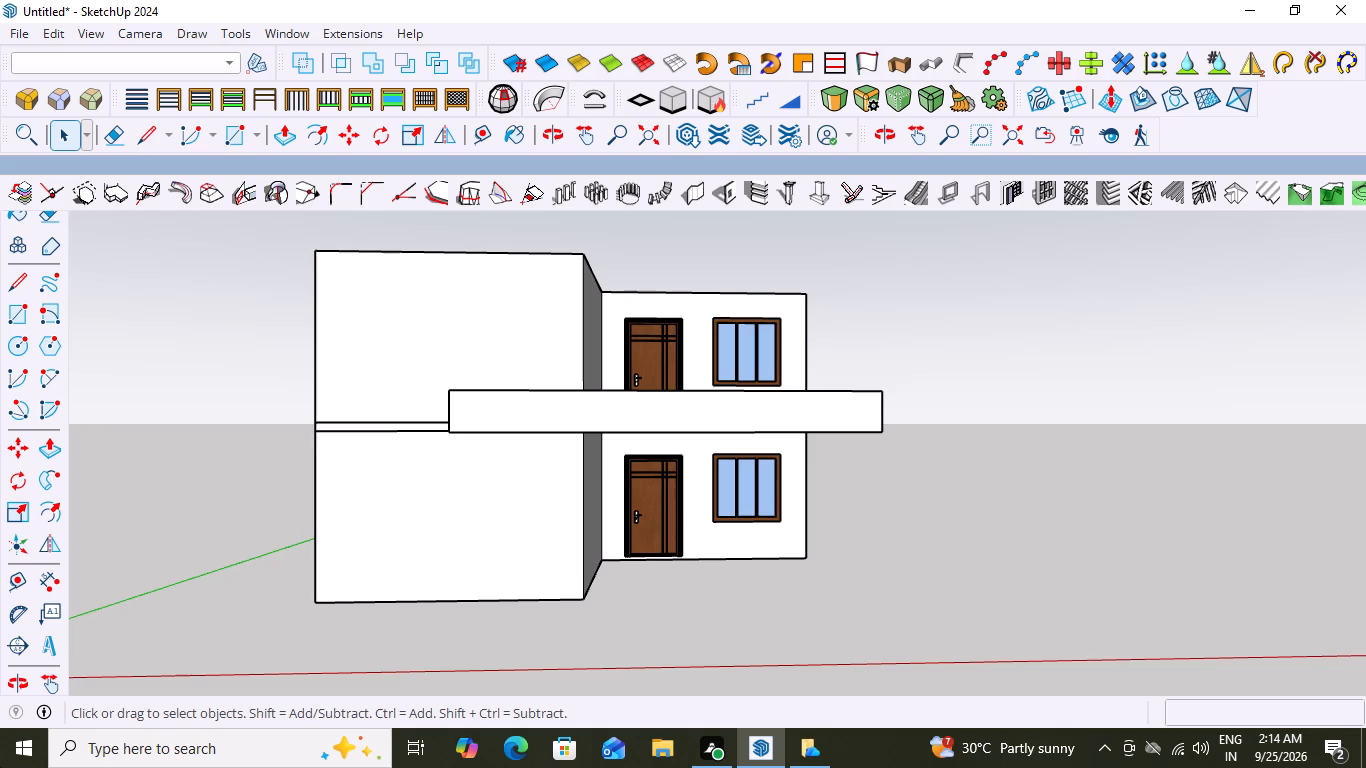
Examine the two-storey house and the slab projecting between its floors from the front, above and the side.
{"action": "scroll", "coordinate": [568, 456], "scroll_direction": "down", "scroll_amount": 6}
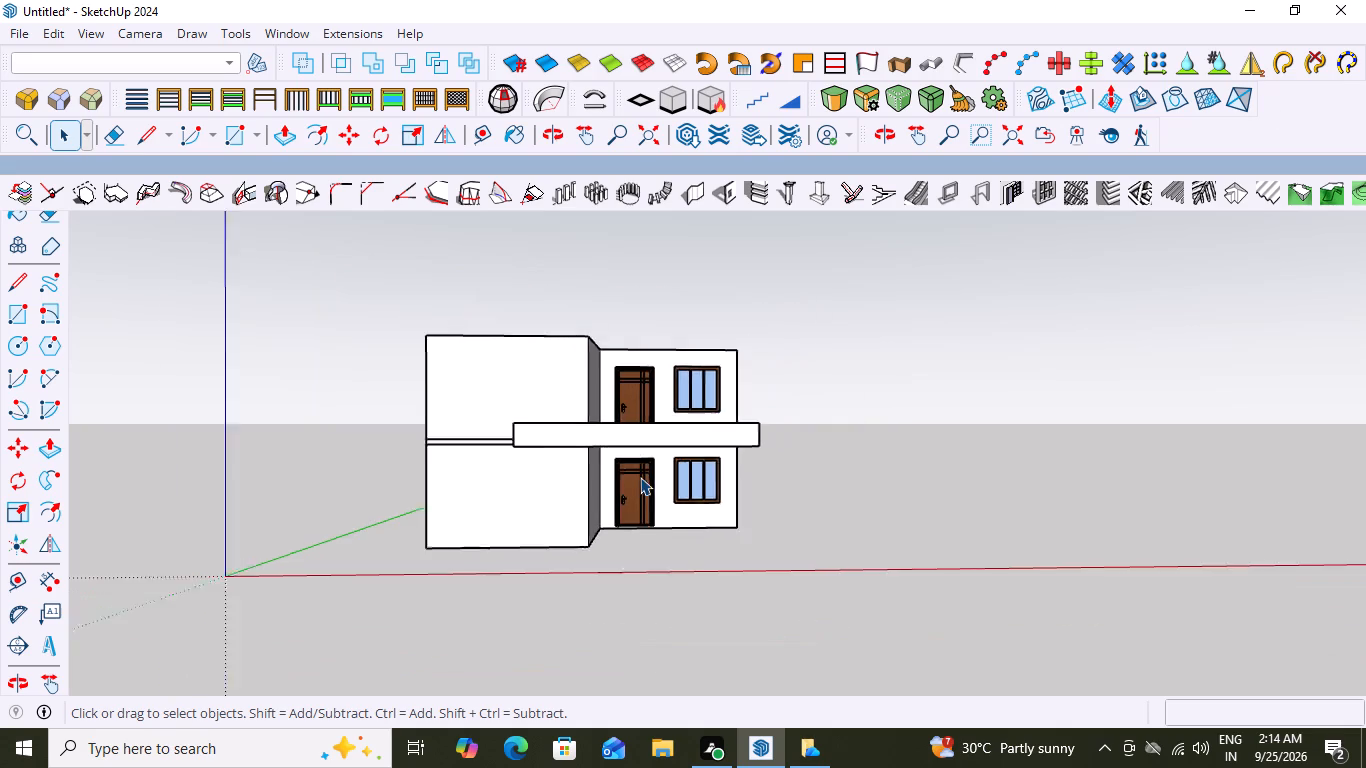
{"action": "scroll", "coordinate": [640, 477], "scroll_direction": "down", "scroll_amount": 1}
{"action": "middle_click_drag", "start_coordinate": [643, 479], "coordinate": [688, 581]}
{"action": "scroll", "coordinate": [616, 426], "scroll_direction": "up", "scroll_amount": 3}
{"action": "scroll", "coordinate": [720, 517], "scroll_direction": "up", "scroll_amount": 1}
{"action": "scroll", "coordinate": [721, 513], "scroll_direction": "down", "scroll_amount": 1}
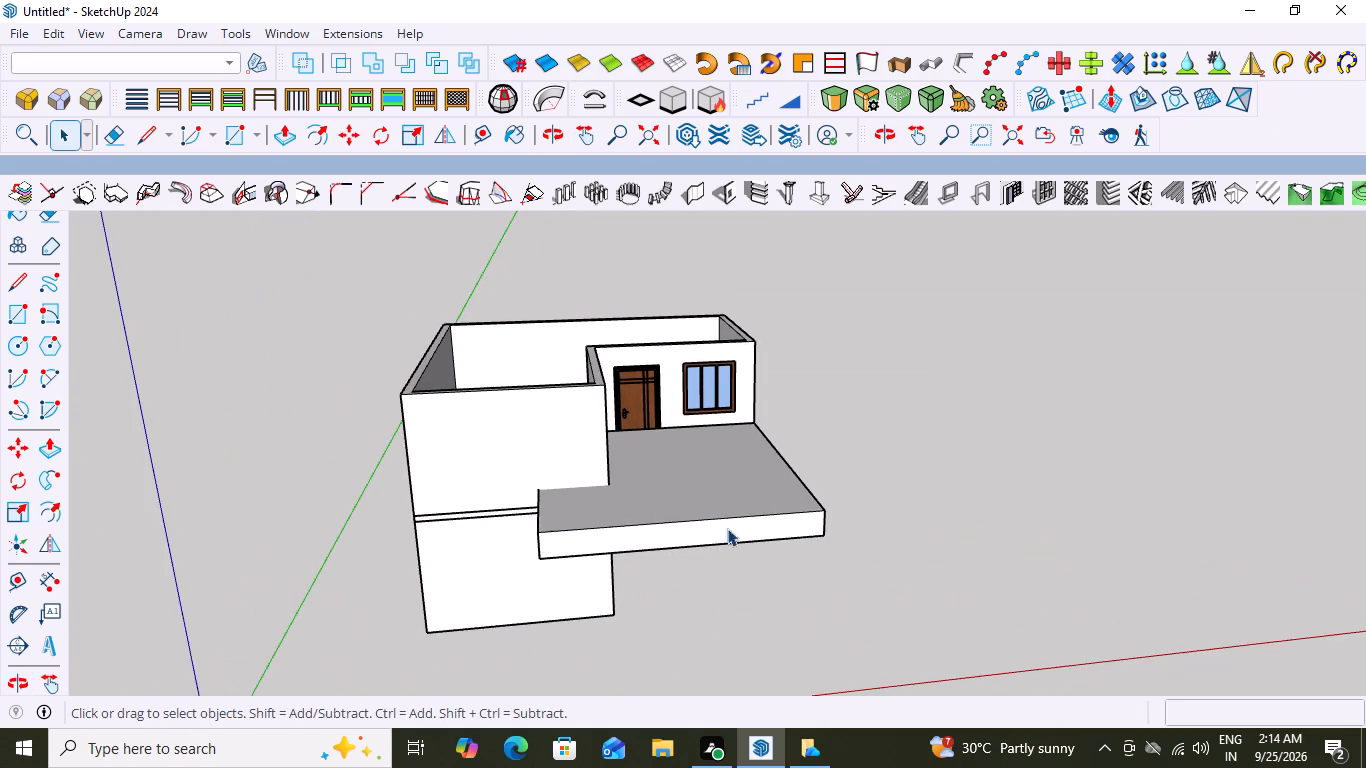
{"action": "middle_click_drag", "start_coordinate": [715, 502], "coordinate": [675, 447]}
{"action": "scroll", "coordinate": [685, 440], "scroll_direction": "up", "scroll_amount": 3}
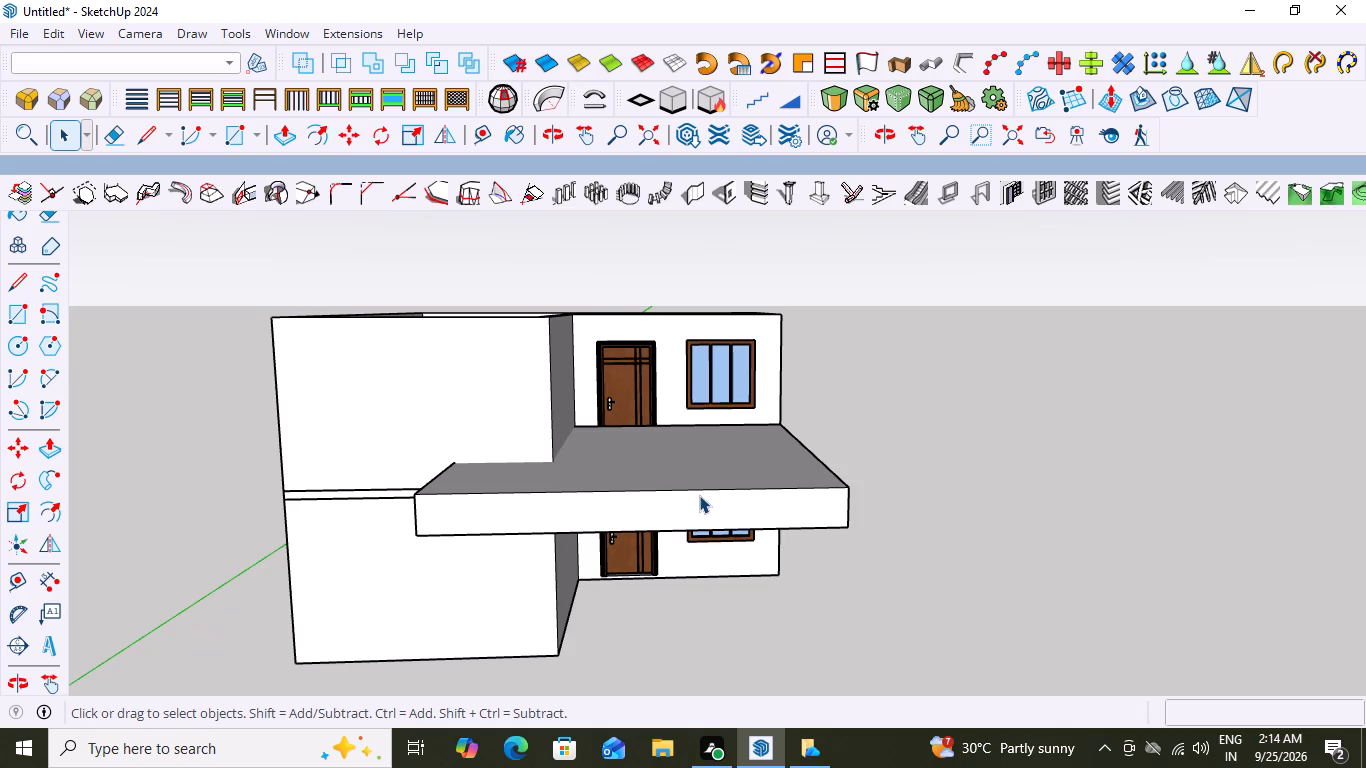
{"action": "scroll", "coordinate": [699, 495], "scroll_direction": "down", "scroll_amount": 2}
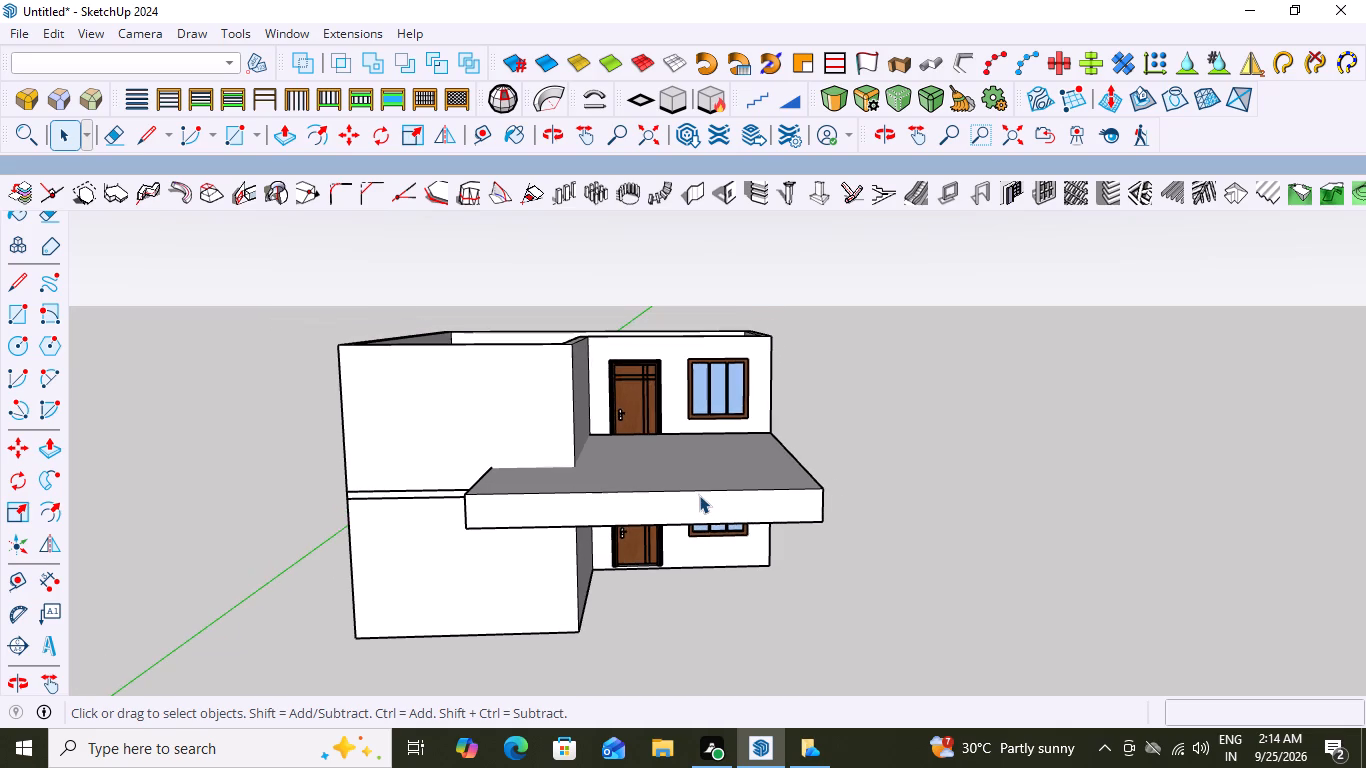
{"action": "middle_click_drag", "start_coordinate": [697, 506], "coordinate": [719, 462]}
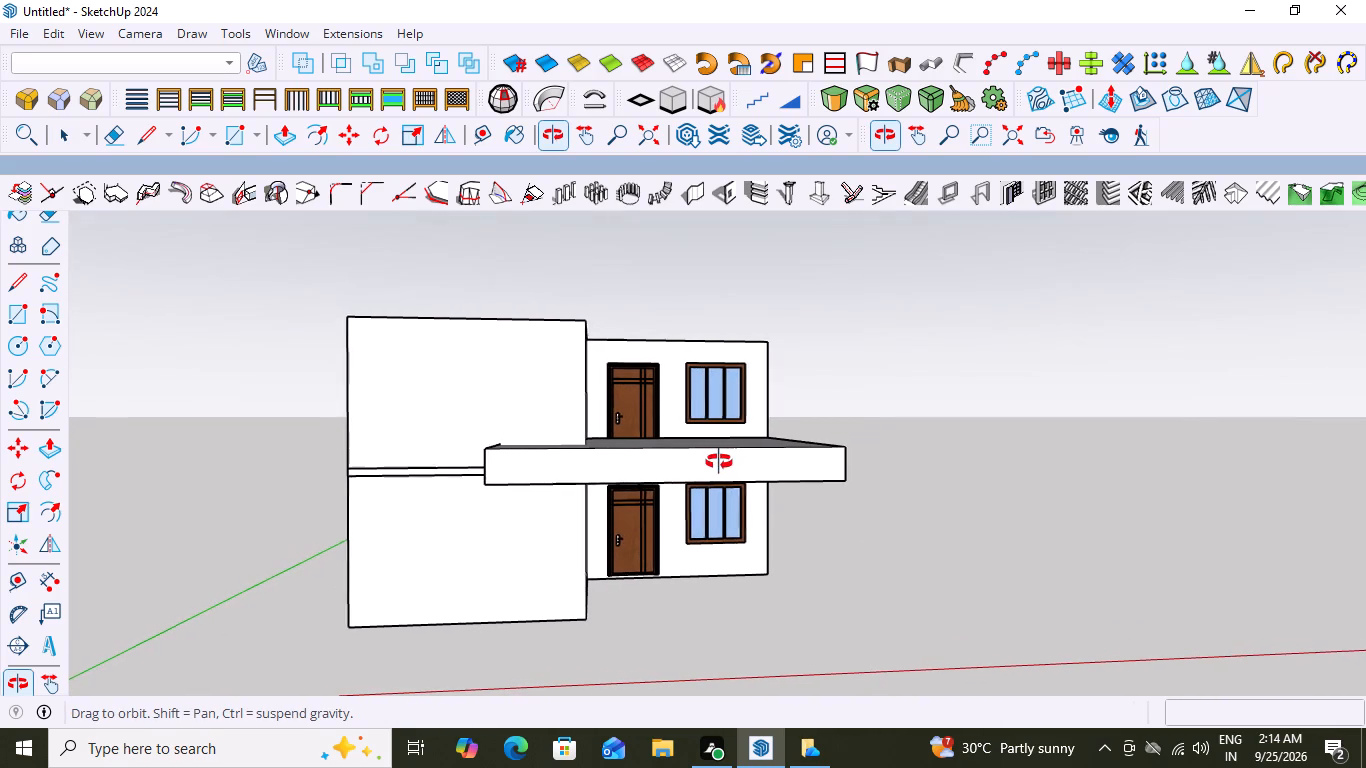
{"action": "middle_click_drag", "start_coordinate": [719, 462], "coordinate": [718, 462]}
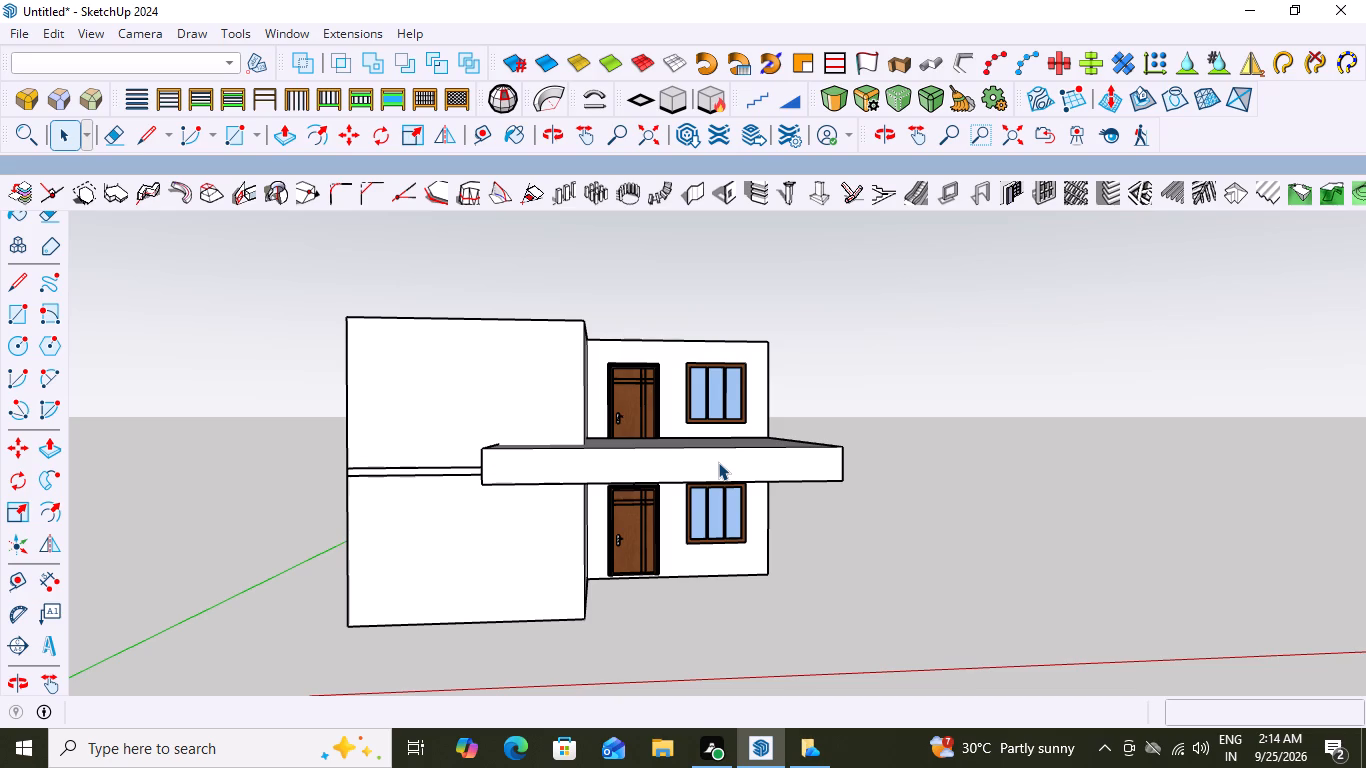
{"action": "middle_click_drag", "start_coordinate": [711, 485], "coordinate": [711, 482]}
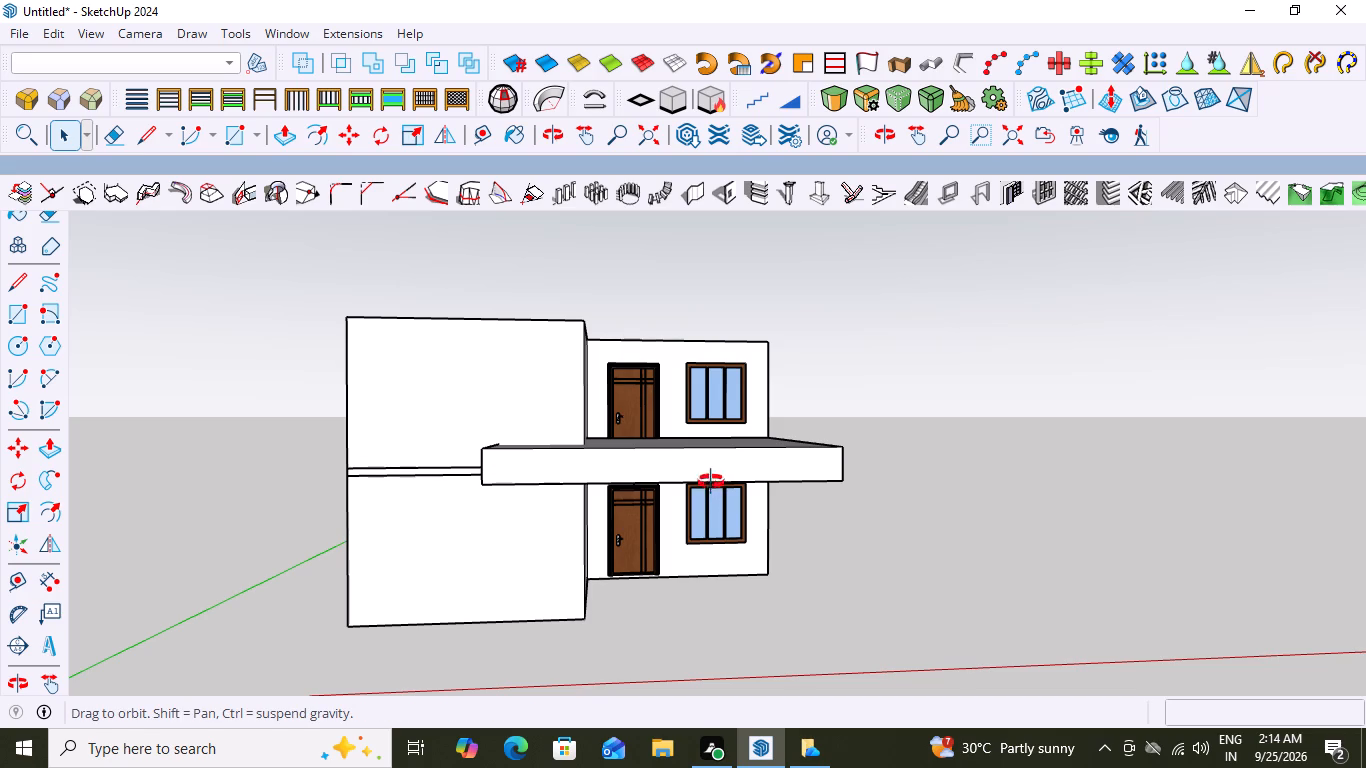
{"action": "middle_click_drag", "start_coordinate": [711, 482], "coordinate": [718, 457]}
{"action": "scroll", "coordinate": [718, 457], "scroll_direction": "up", "scroll_amount": 2}
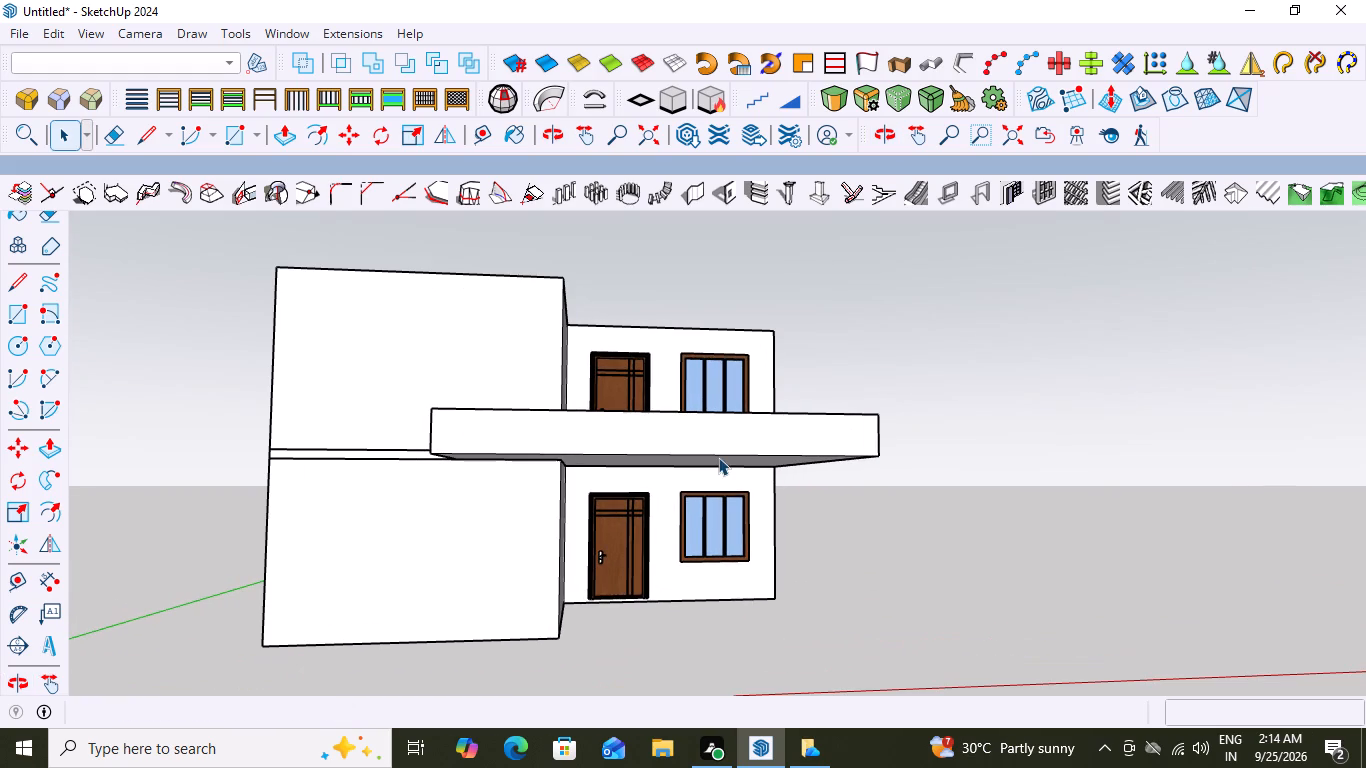
{"action": "middle_click_drag", "start_coordinate": [628, 444], "coordinate": [644, 426]}
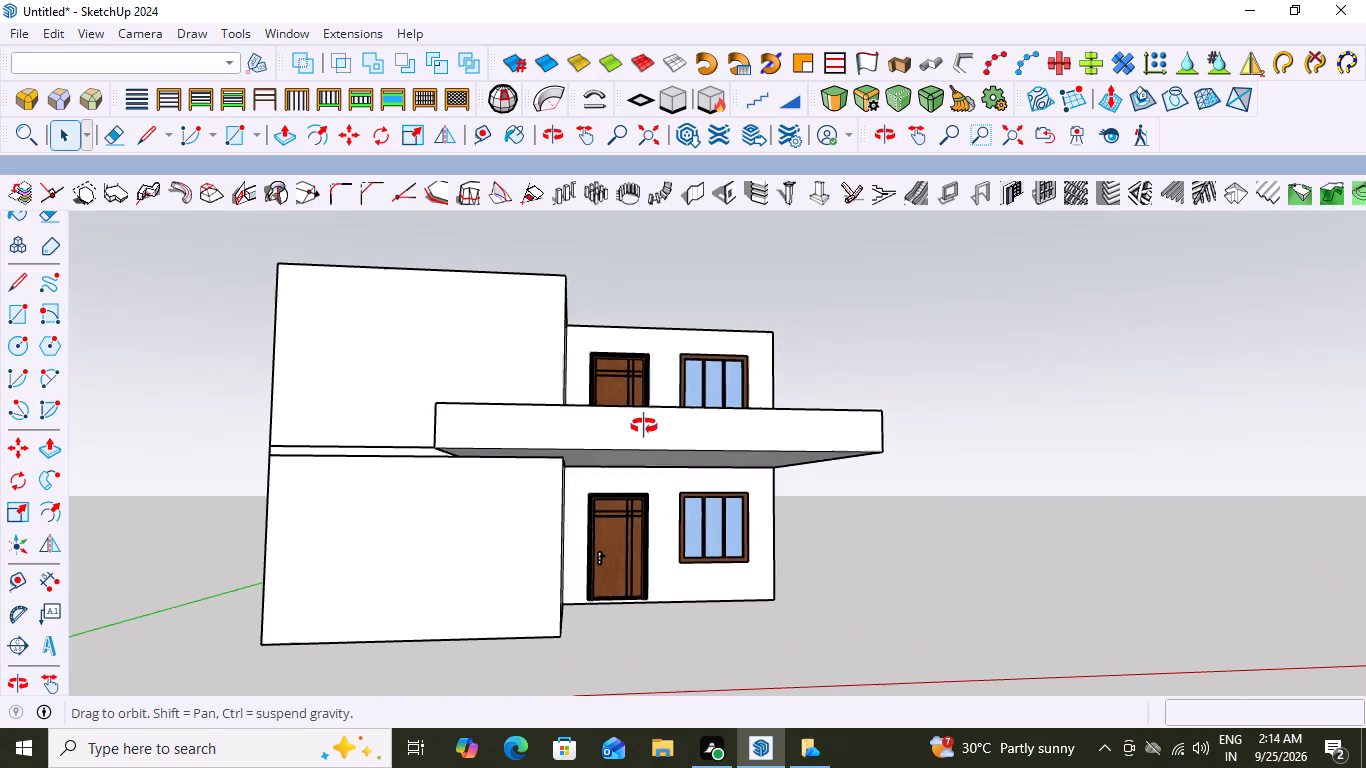
{"action": "middle_click_drag", "start_coordinate": [644, 426], "coordinate": [623, 456]}
{"action": "scroll", "coordinate": [623, 456], "scroll_direction": "up", "scroll_amount": 1}
{"action": "scroll", "coordinate": [623, 456], "scroll_direction": "down", "scroll_amount": 8}
{"action": "middle_click_drag", "start_coordinate": [706, 505], "coordinate": [754, 535]}
{"action": "scroll", "coordinate": [746, 589], "scroll_direction": "up", "scroll_amount": 1}
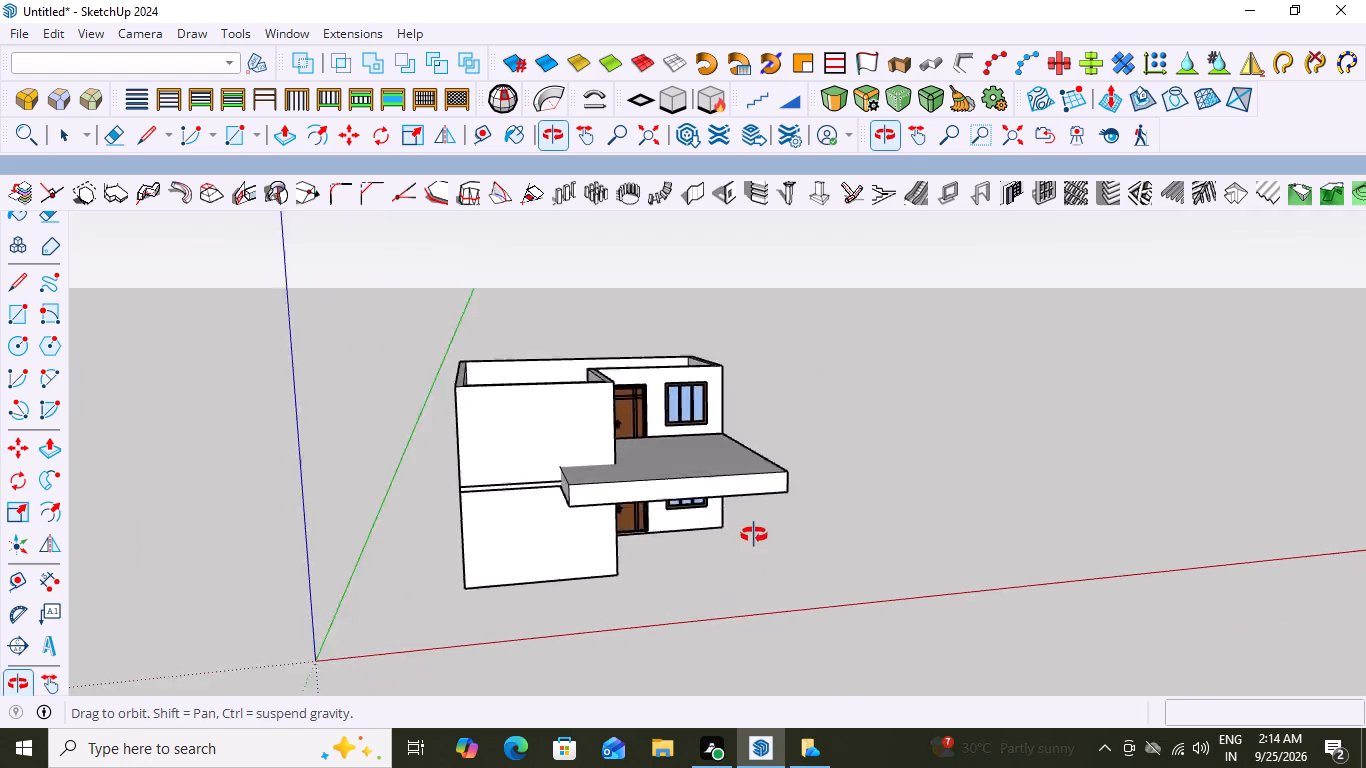
{"action": "middle_click_drag", "start_coordinate": [754, 535], "coordinate": [422, 561]}
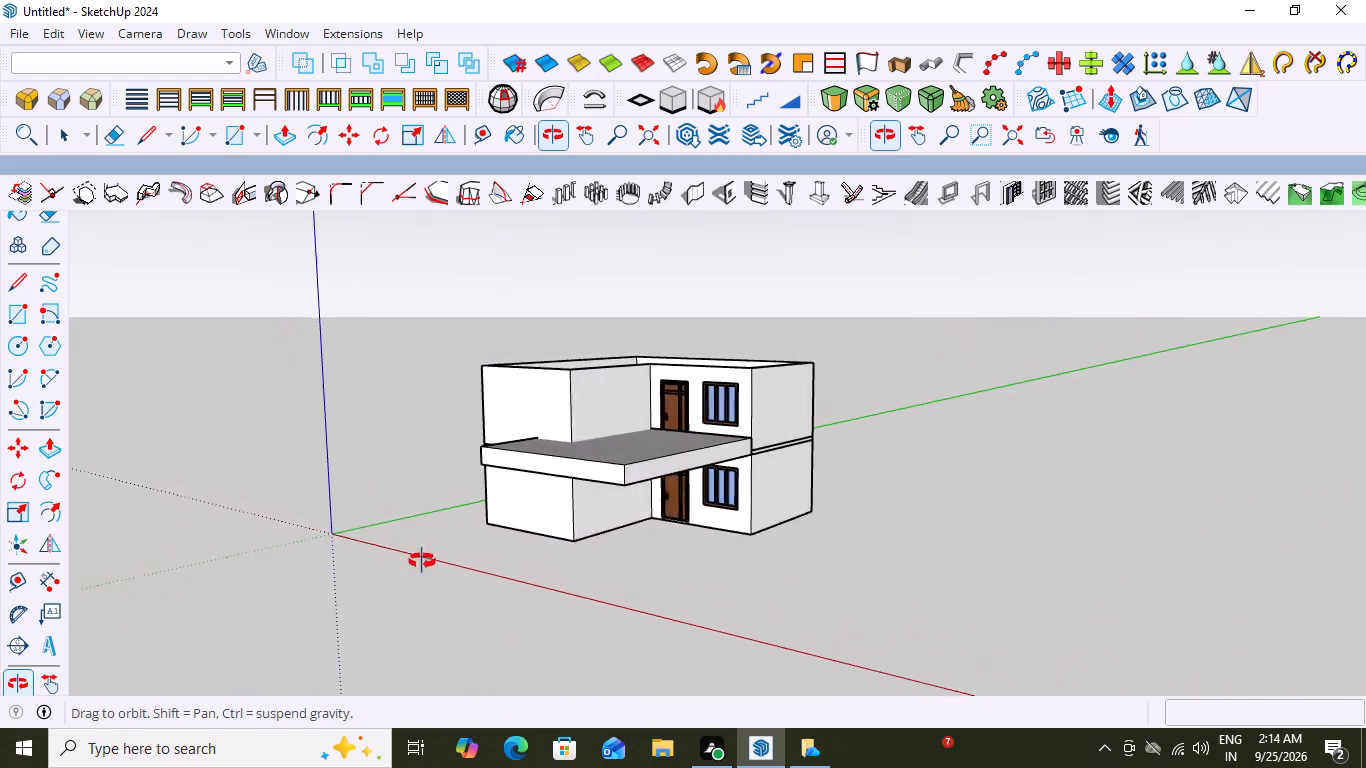
{"action": "middle_click_drag", "start_coordinate": [422, 561], "coordinate": [377, 566]}
{"action": "middle_click_drag", "start_coordinate": [648, 506], "coordinate": [535, 510]}
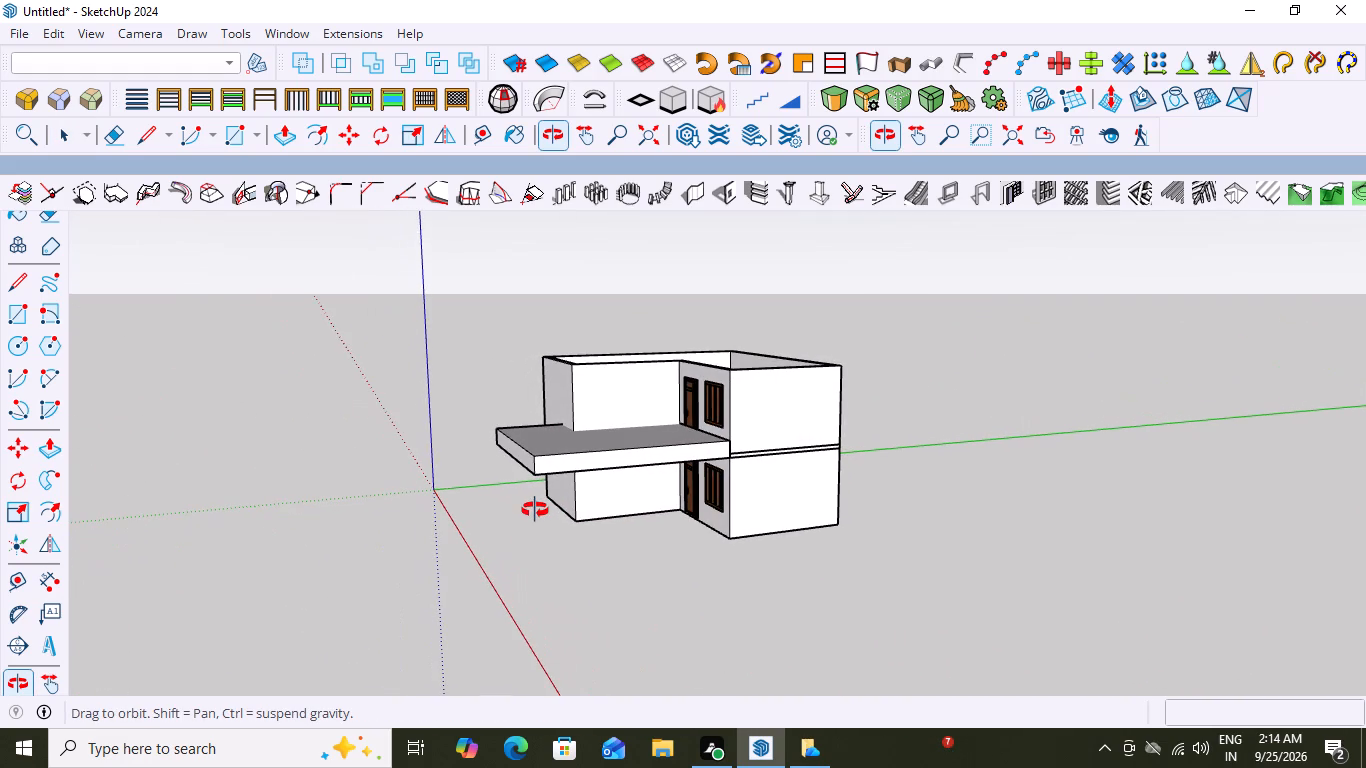
{"action": "middle_click_drag", "start_coordinate": [535, 510], "coordinate": [563, 514]}
{"action": "scroll", "coordinate": [554, 486], "scroll_direction": "down", "scroll_amount": 2}
{"action": "middle_click_drag", "start_coordinate": [554, 486], "coordinate": [574, 495]}
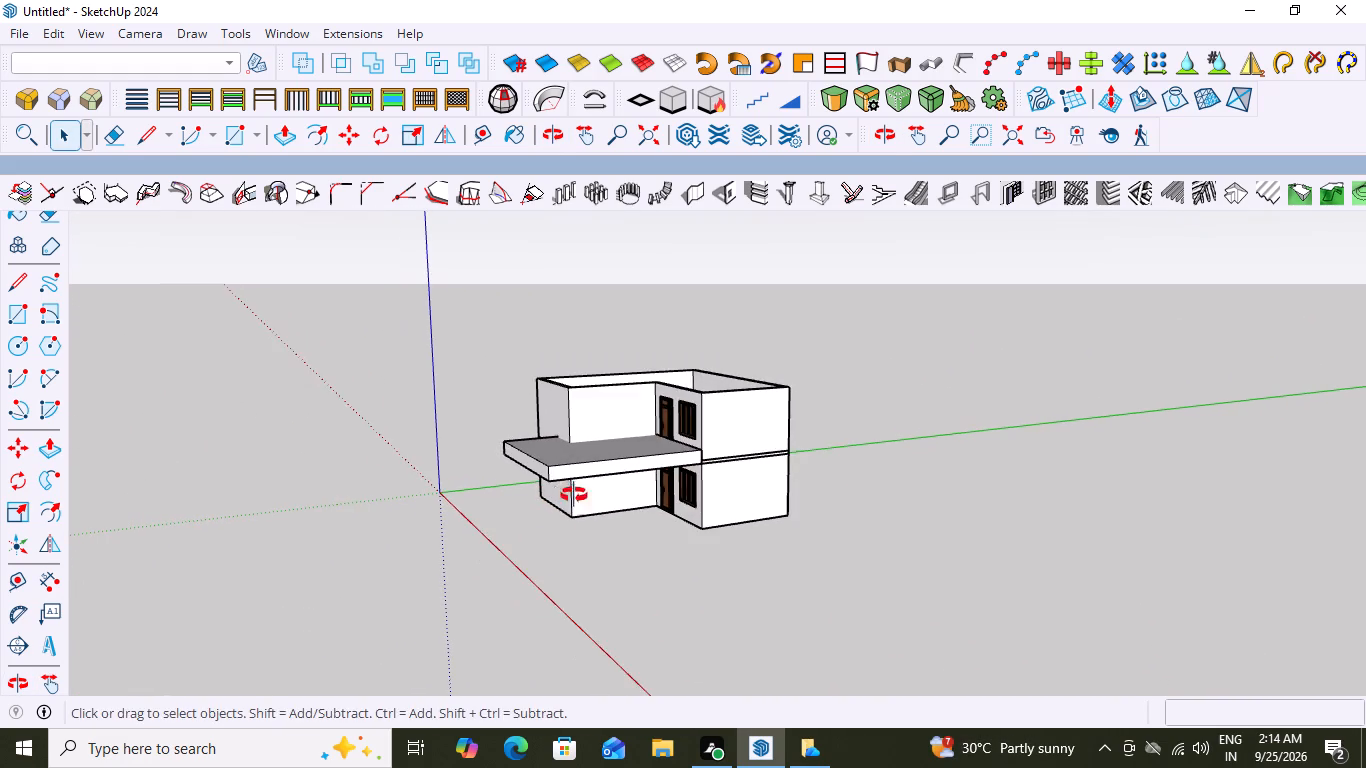
{"action": "middle_click_drag", "start_coordinate": [574, 495], "coordinate": [765, 533]}
{"action": "scroll", "coordinate": [625, 526], "scroll_direction": "up", "scroll_amount": 3}
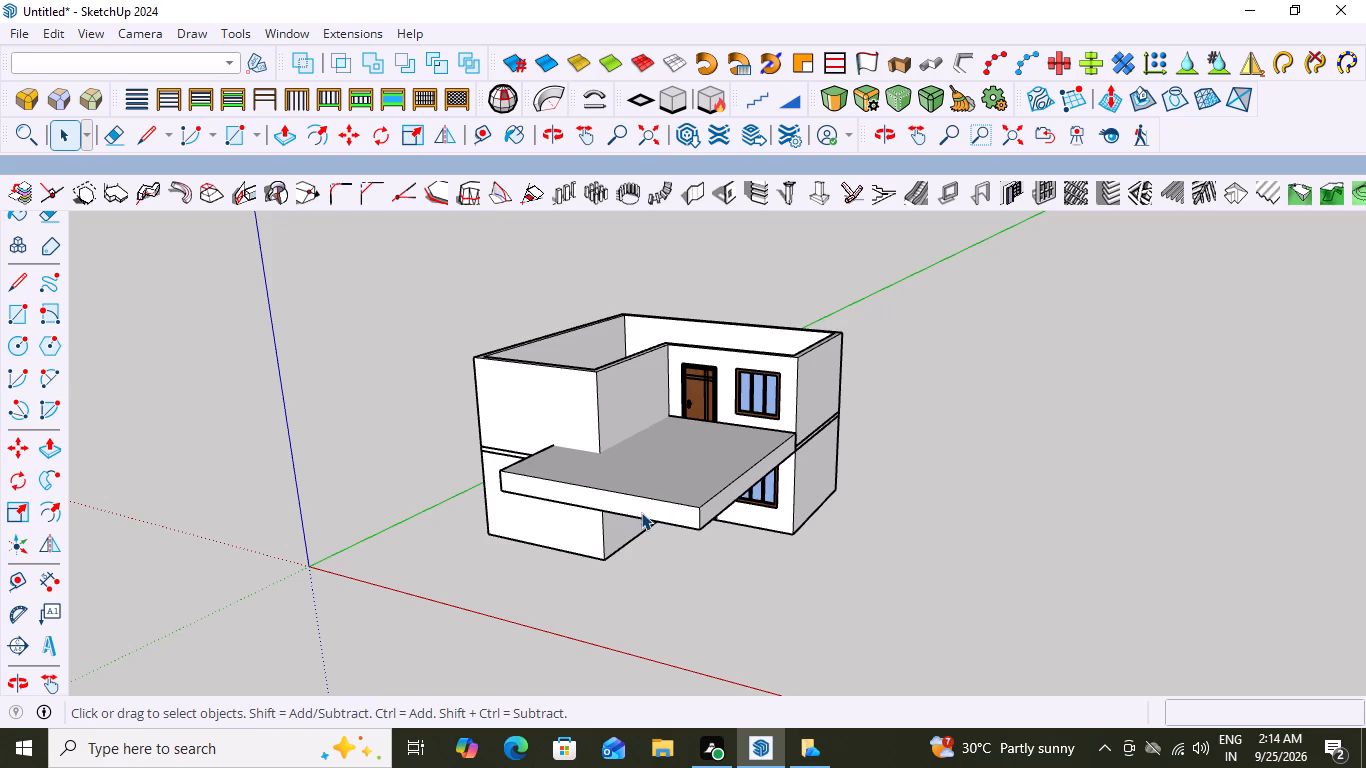
Open the projecting slab for editing and push its front face inward about 3' 2", shortening the overhang.
{"action": "left_click", "coordinate": [641, 512]}
{"action": "left_click", "coordinate": [643, 510]}
{"action": "left_click", "coordinate": [647, 507]}
{"action": "left_click", "coordinate": [647, 507]}
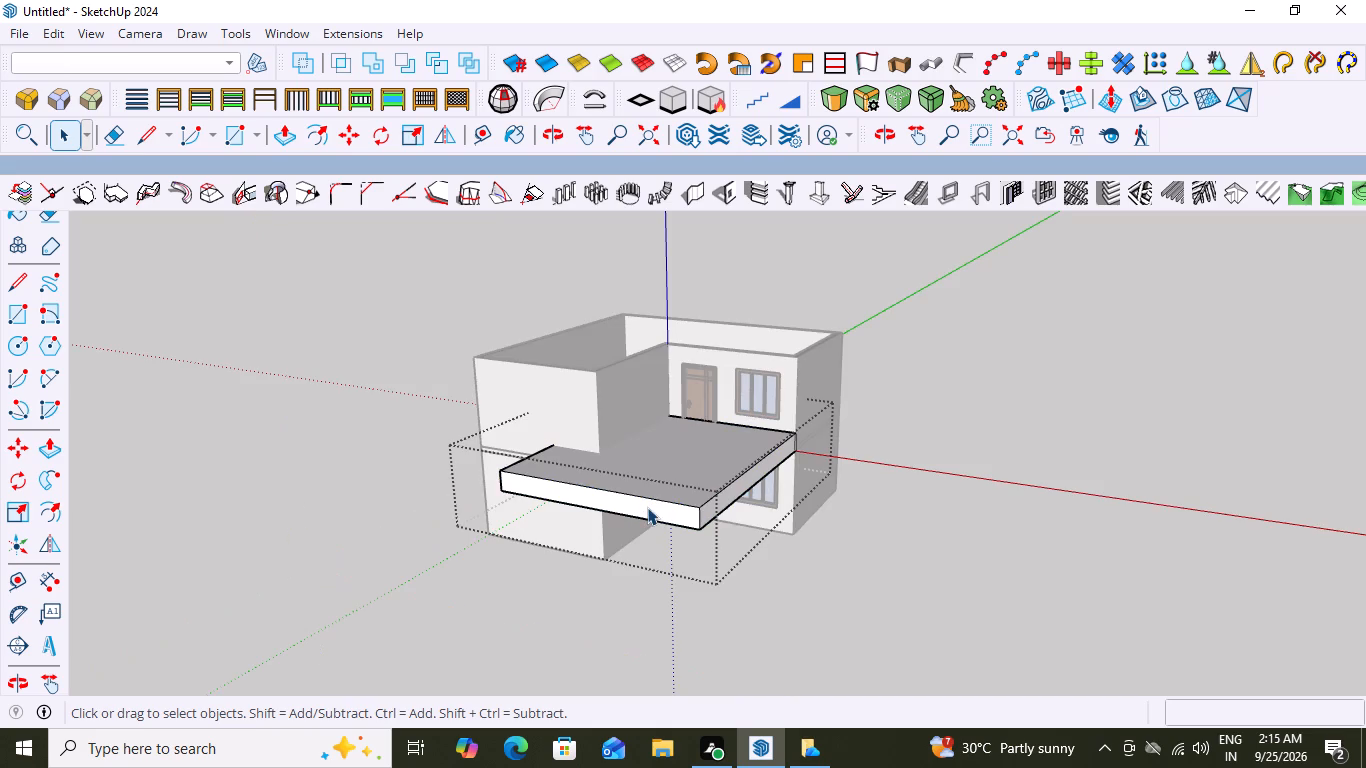
{"action": "left_click", "coordinate": [647, 507]}
{"action": "key", "text": "p"}
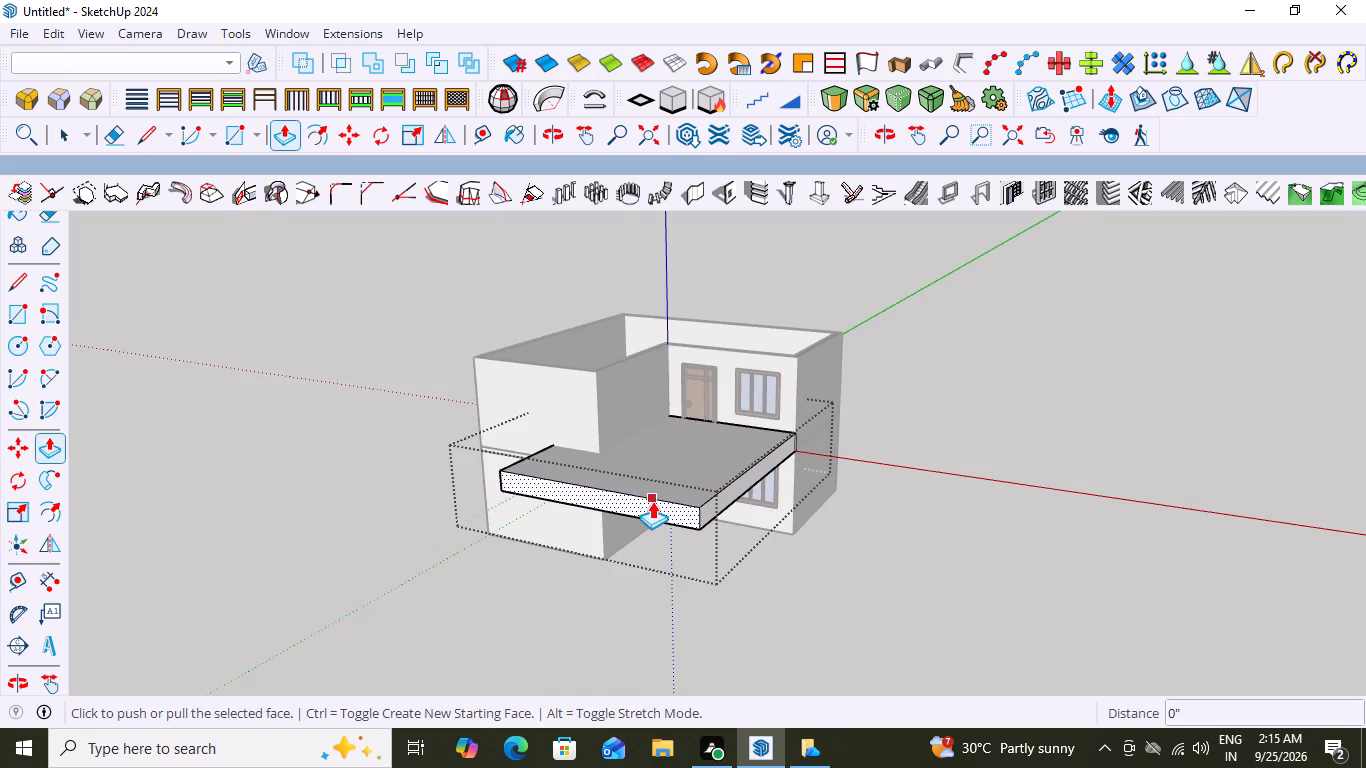
{"action": "left_click", "coordinate": [652, 501]}
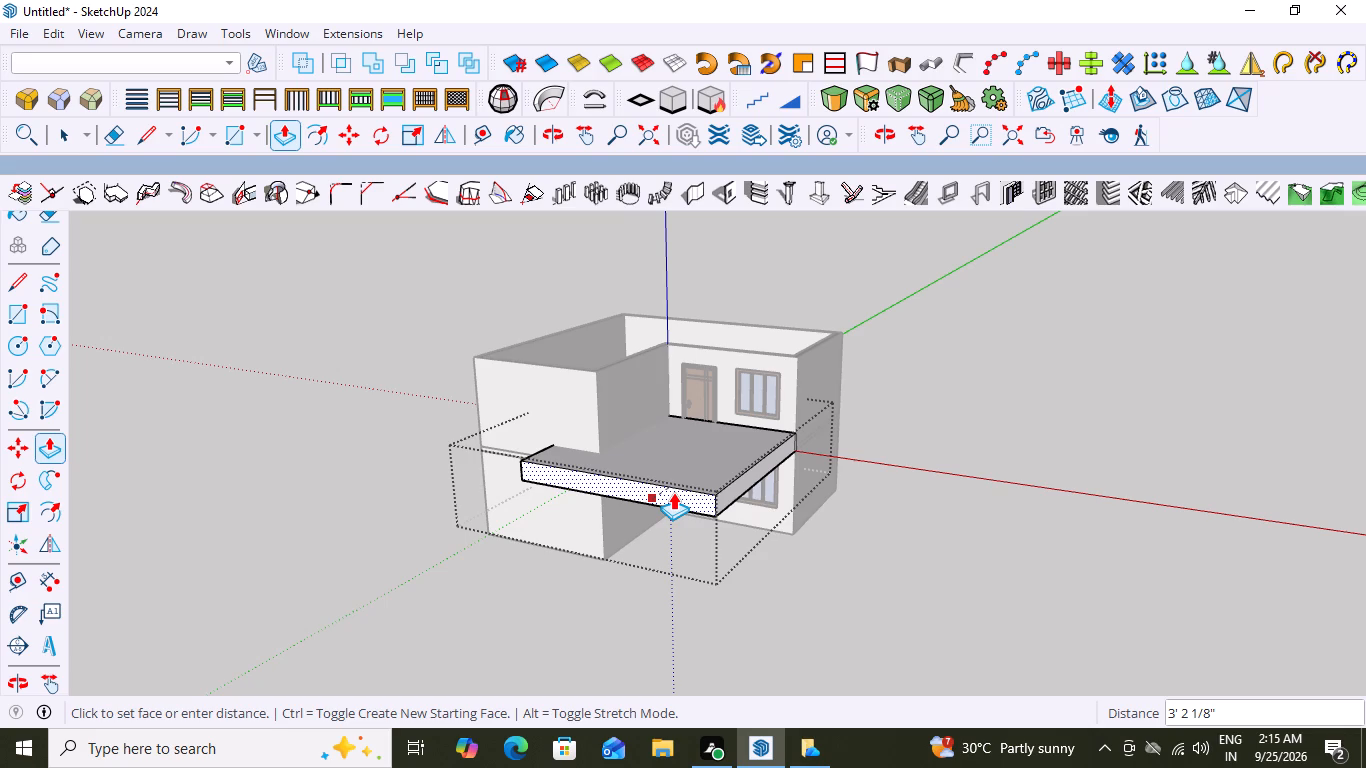
{"action": "left_click", "coordinate": [673, 492]}
{"action": "key", "text": "space"}
{"action": "left_click", "coordinate": [911, 559]}
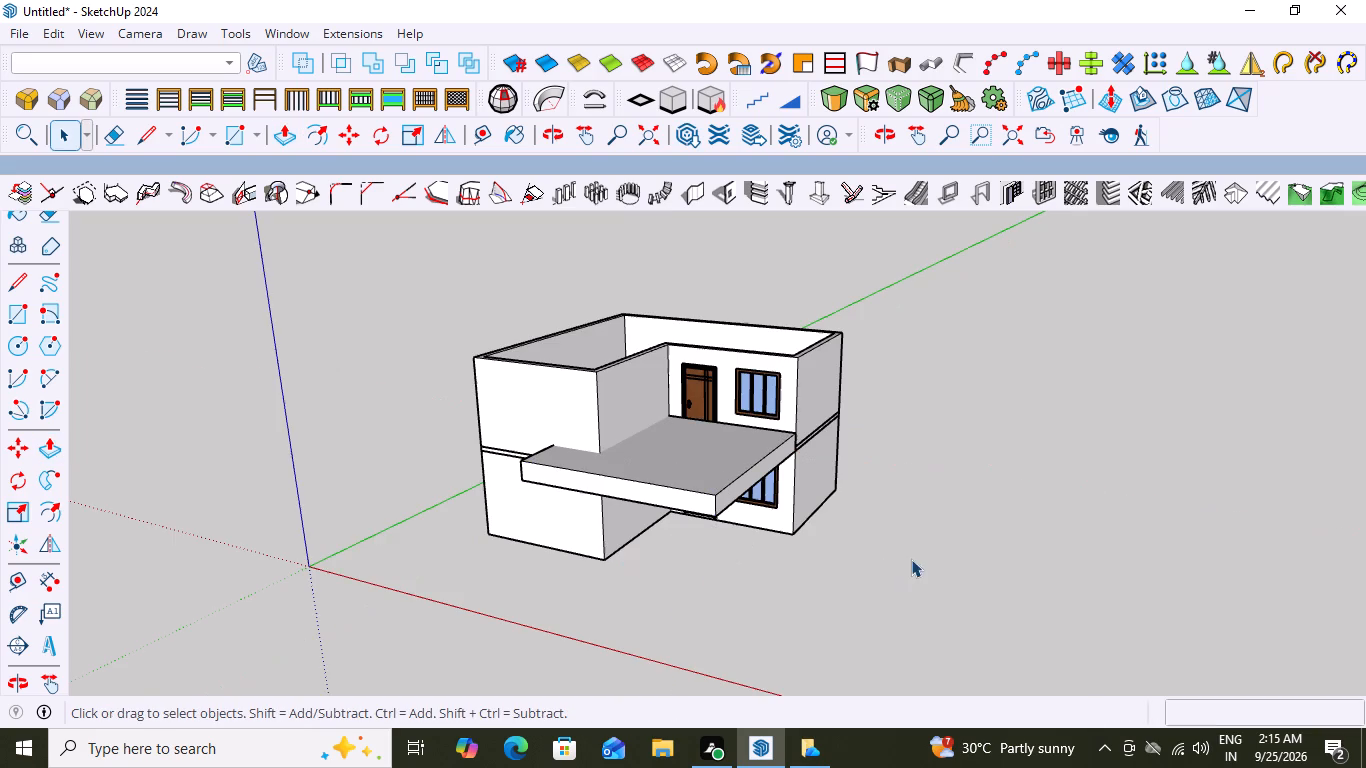
Examine the shortened slab against the house walls, doors and windows from the front and the side.
{"action": "scroll", "coordinate": [745, 532], "scroll_direction": "down", "scroll_amount": 1}
{"action": "middle_click_drag", "start_coordinate": [733, 544], "coordinate": [923, 468]}
{"action": "scroll", "coordinate": [857, 498], "scroll_direction": "up", "scroll_amount": 1}
{"action": "middle_click_drag", "start_coordinate": [807, 499], "coordinate": [792, 440]}
{"action": "scroll", "coordinate": [792, 440], "scroll_direction": "up", "scroll_amount": 1}
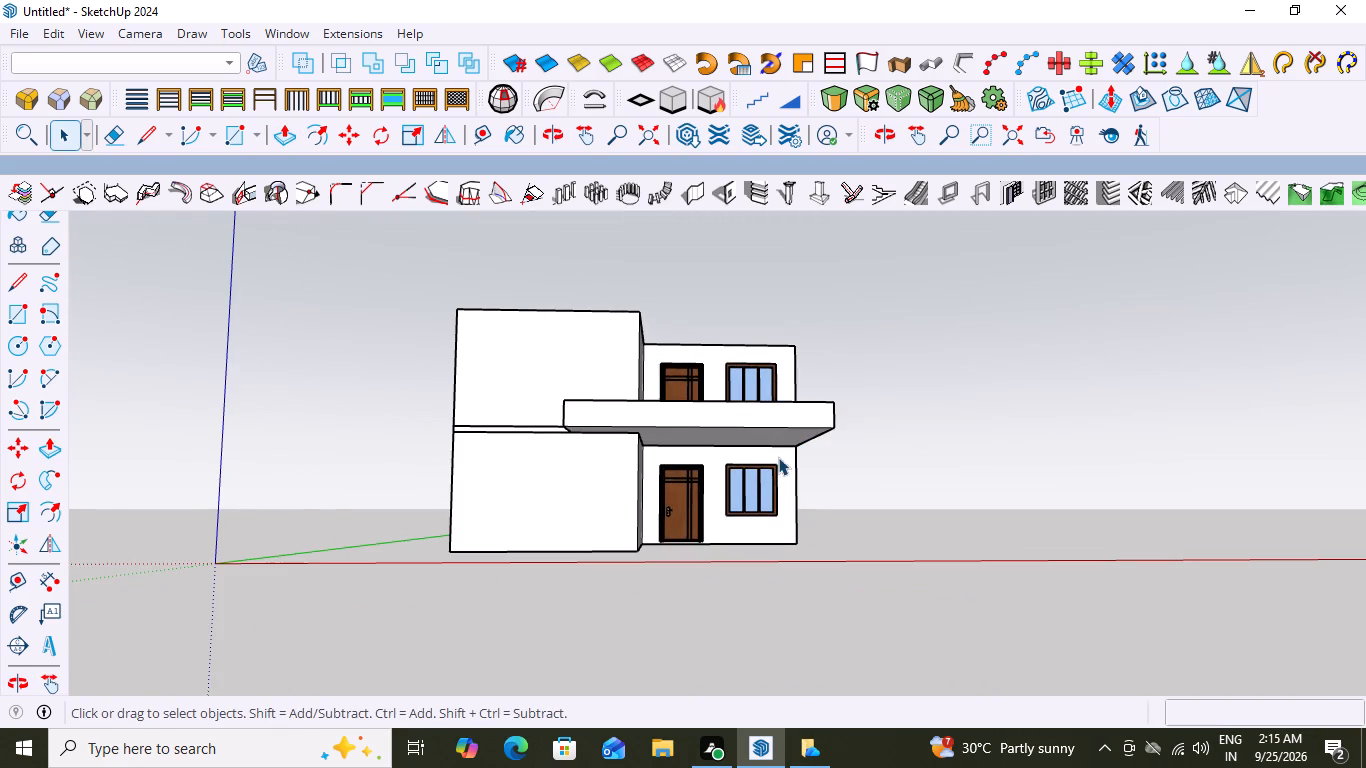
{"action": "middle_click_drag", "start_coordinate": [725, 457], "coordinate": [736, 472]}
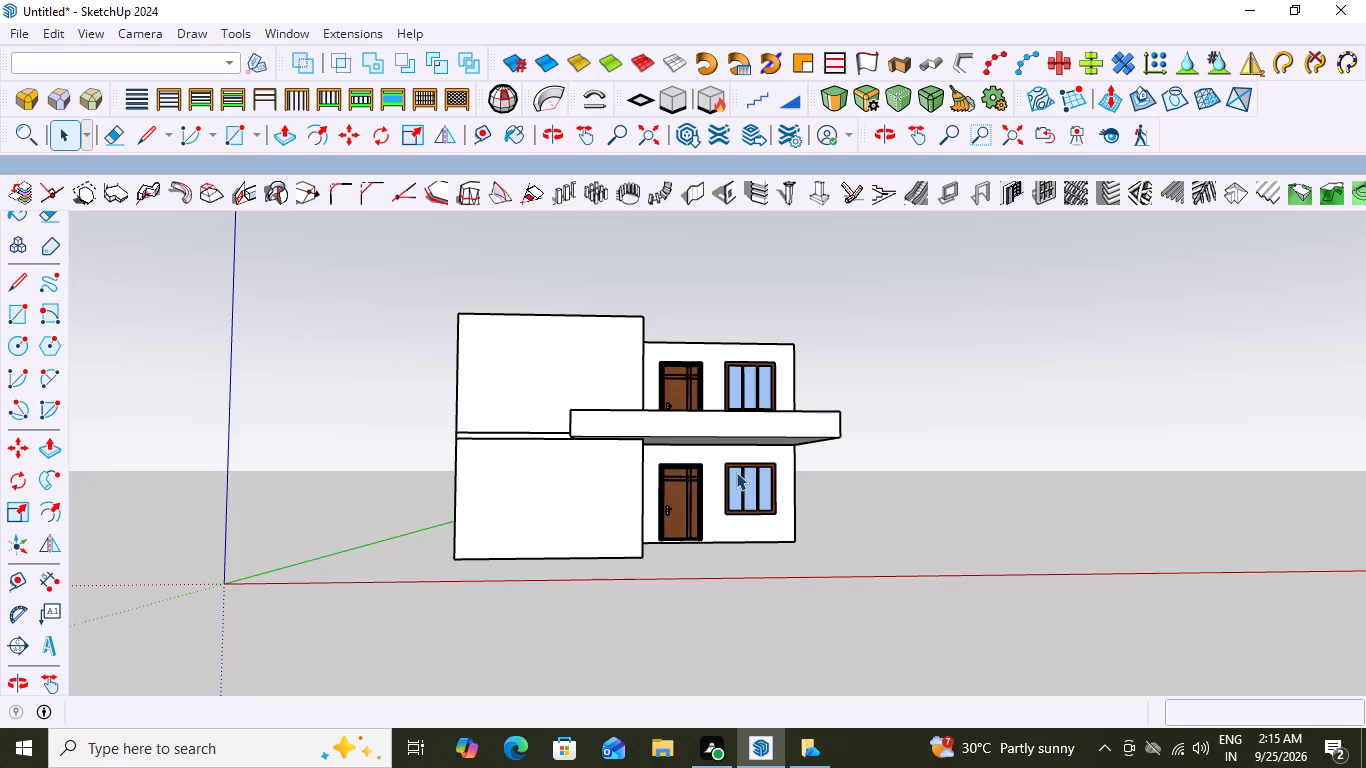
{"action": "middle_click_drag", "start_coordinate": [862, 467], "coordinate": [731, 563]}
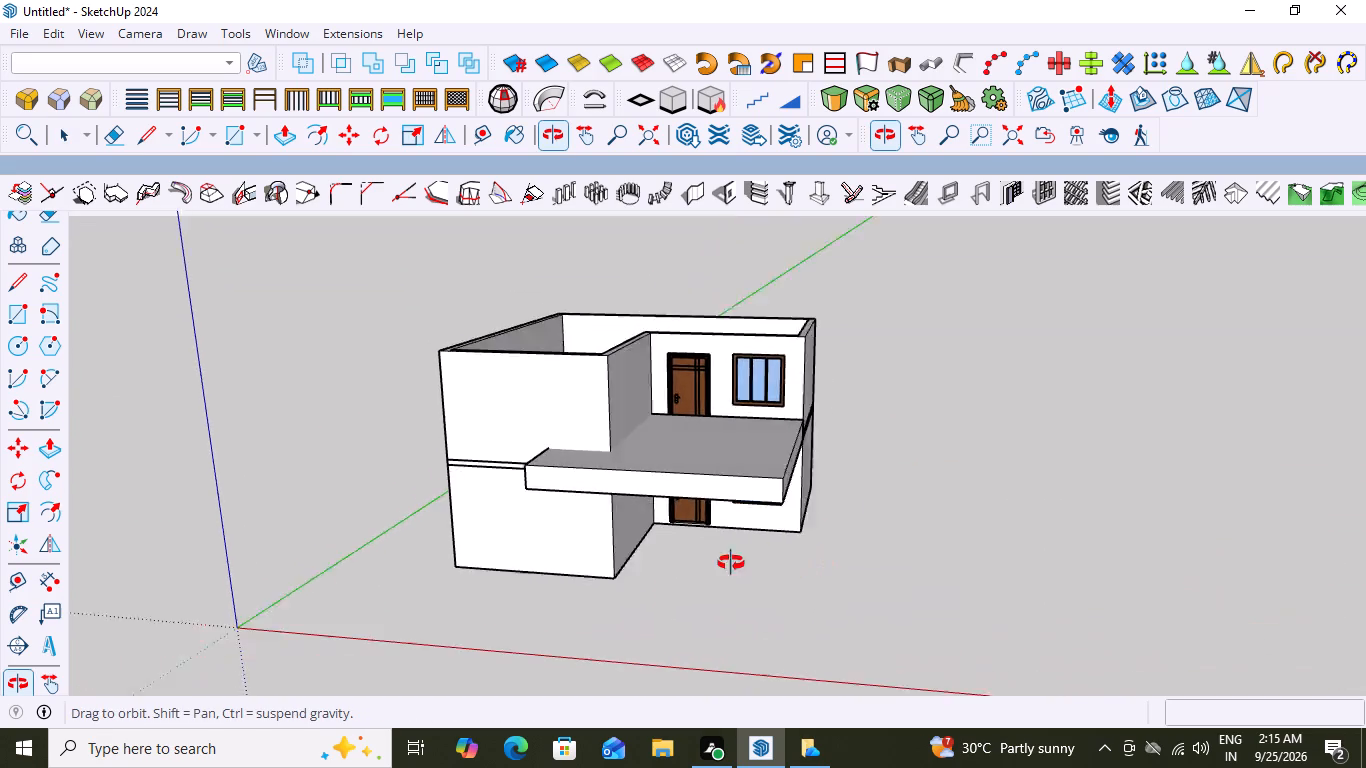
{"action": "middle_click_drag", "start_coordinate": [731, 563], "coordinate": [607, 550]}
{"action": "scroll", "coordinate": [607, 550], "scroll_direction": "up", "scroll_amount": 1}
{"action": "scroll", "coordinate": [784, 433], "scroll_direction": "up", "scroll_amount": 3}
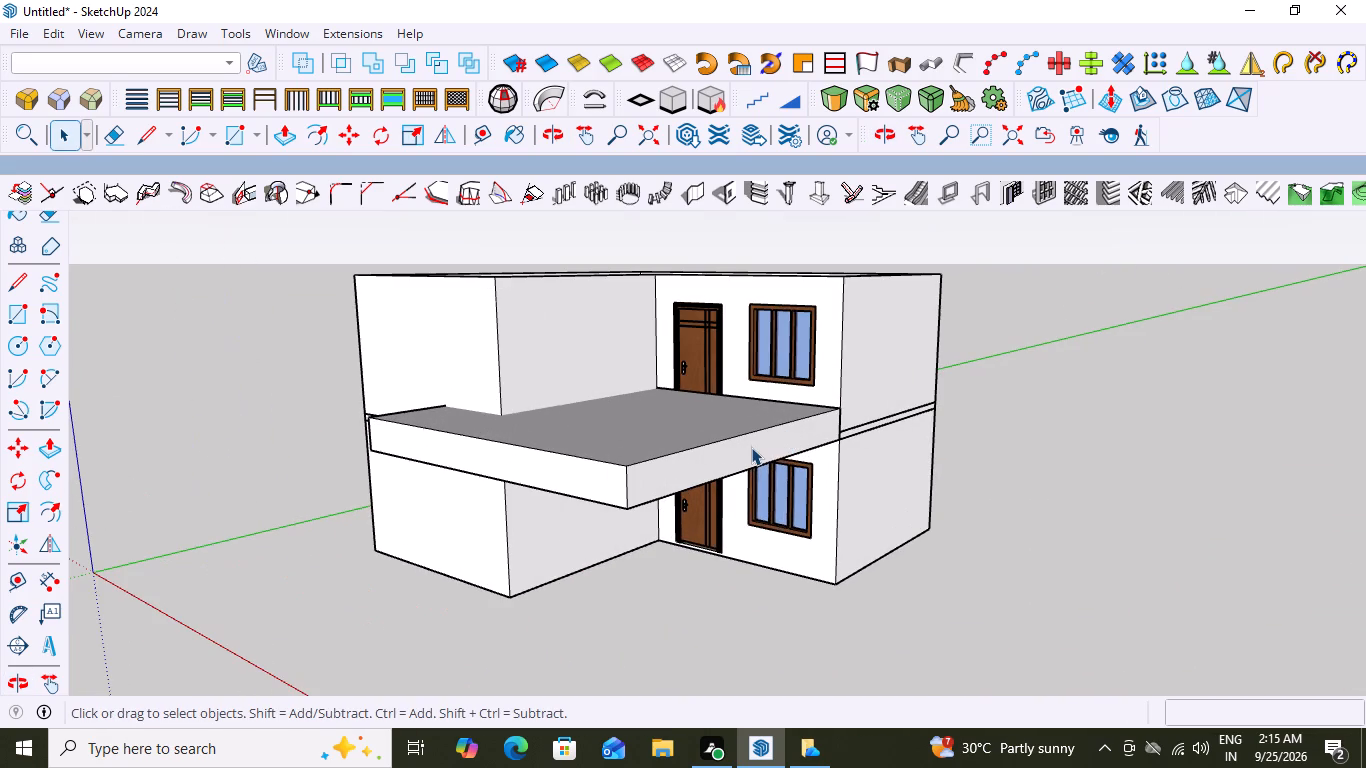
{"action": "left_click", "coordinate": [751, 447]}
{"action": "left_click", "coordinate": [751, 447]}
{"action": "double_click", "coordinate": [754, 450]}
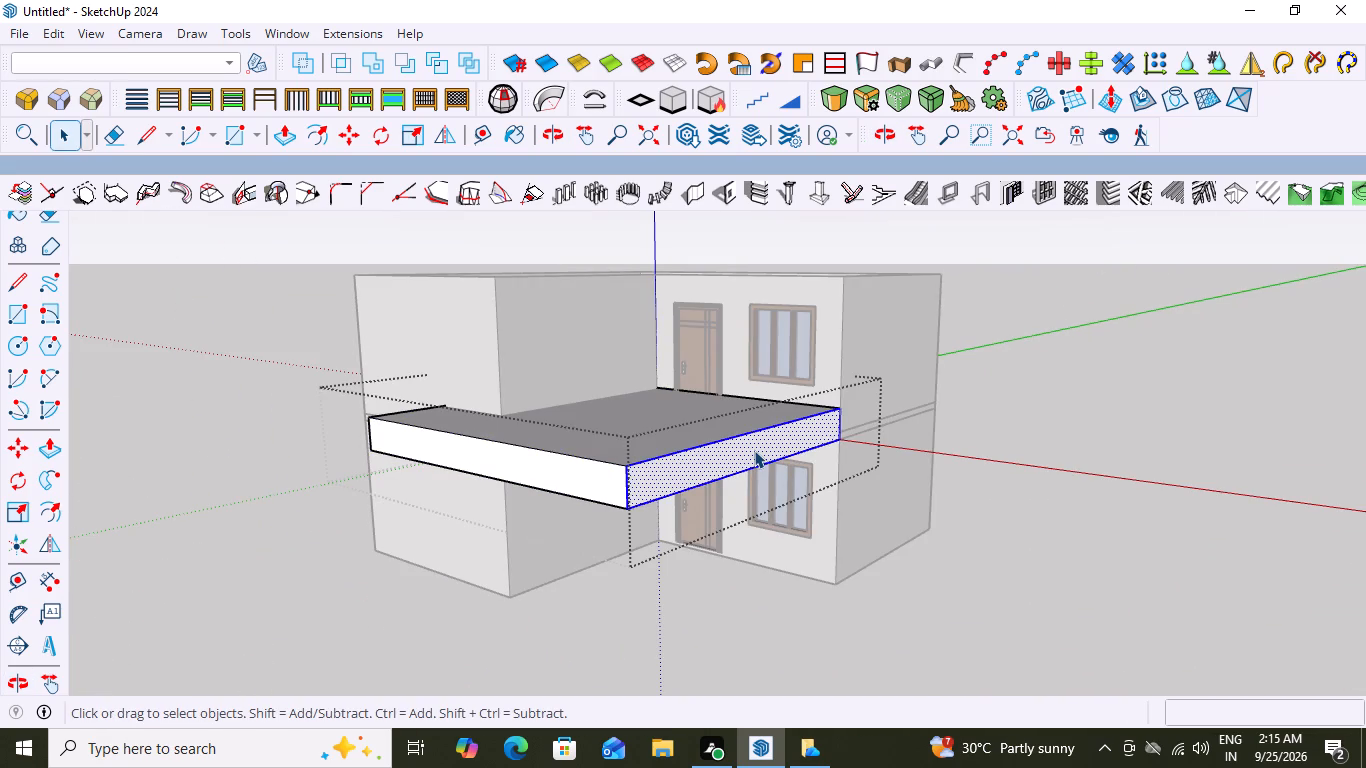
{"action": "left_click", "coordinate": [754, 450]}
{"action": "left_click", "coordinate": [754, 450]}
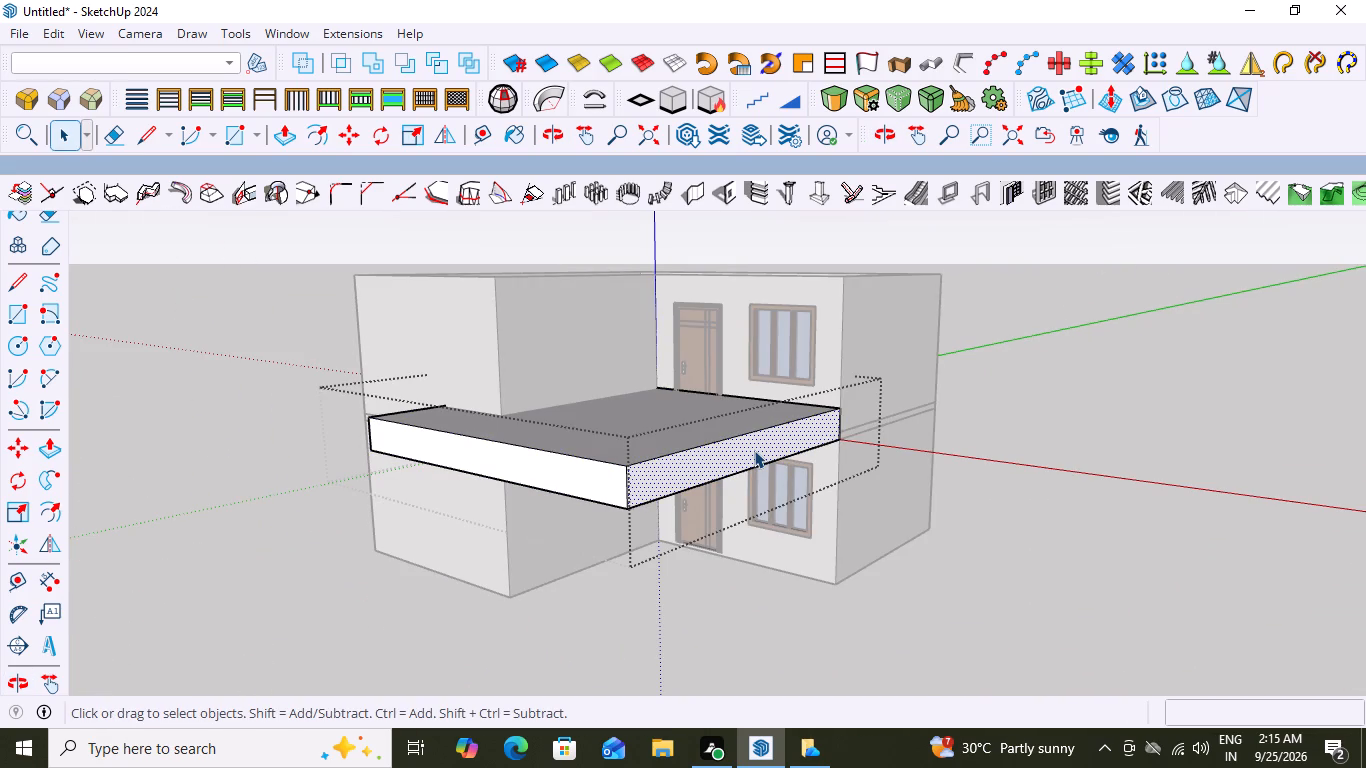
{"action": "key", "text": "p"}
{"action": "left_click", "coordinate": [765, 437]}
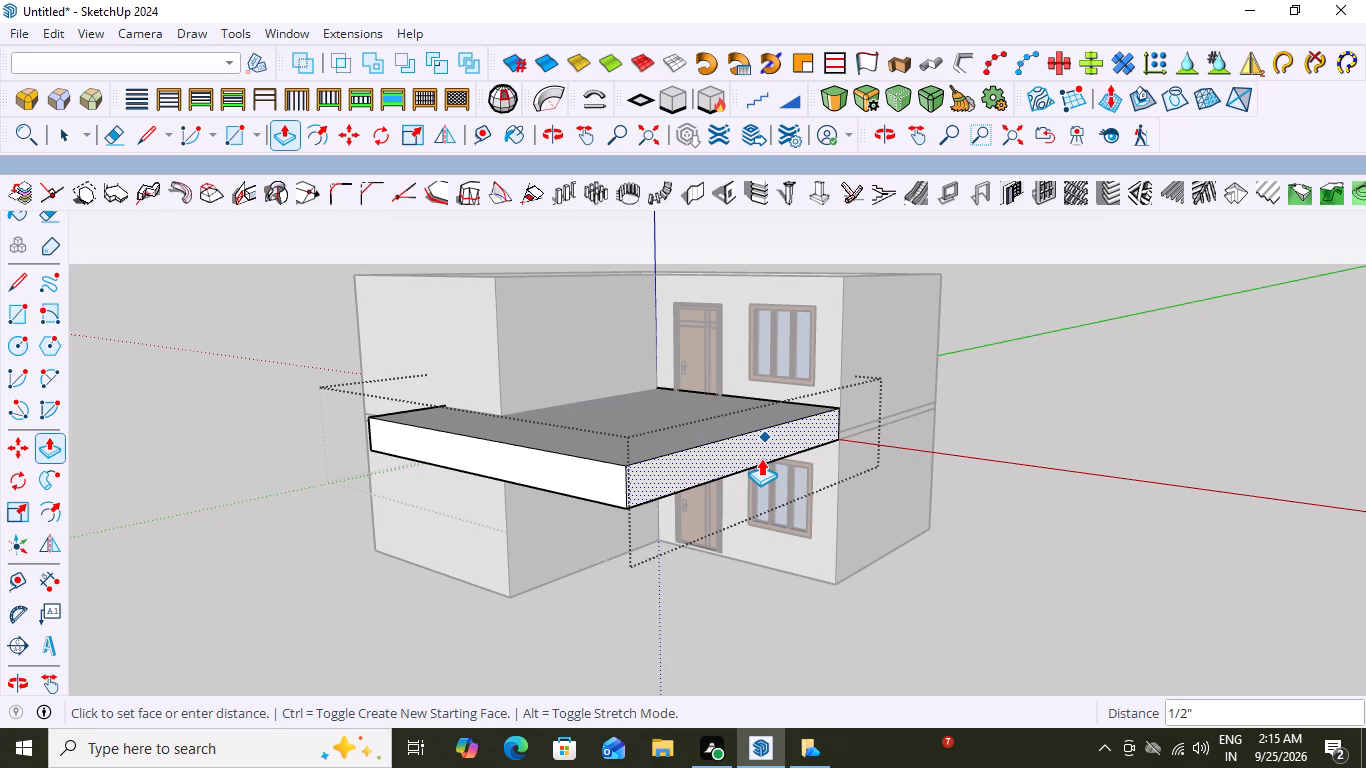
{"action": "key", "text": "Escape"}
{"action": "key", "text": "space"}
Inspect the slab's overhang past the side wall from the front and from underneath, leaving its editing context at the end.
{"action": "middle_click_drag", "start_coordinate": [848, 551], "coordinate": [1100, 545]}
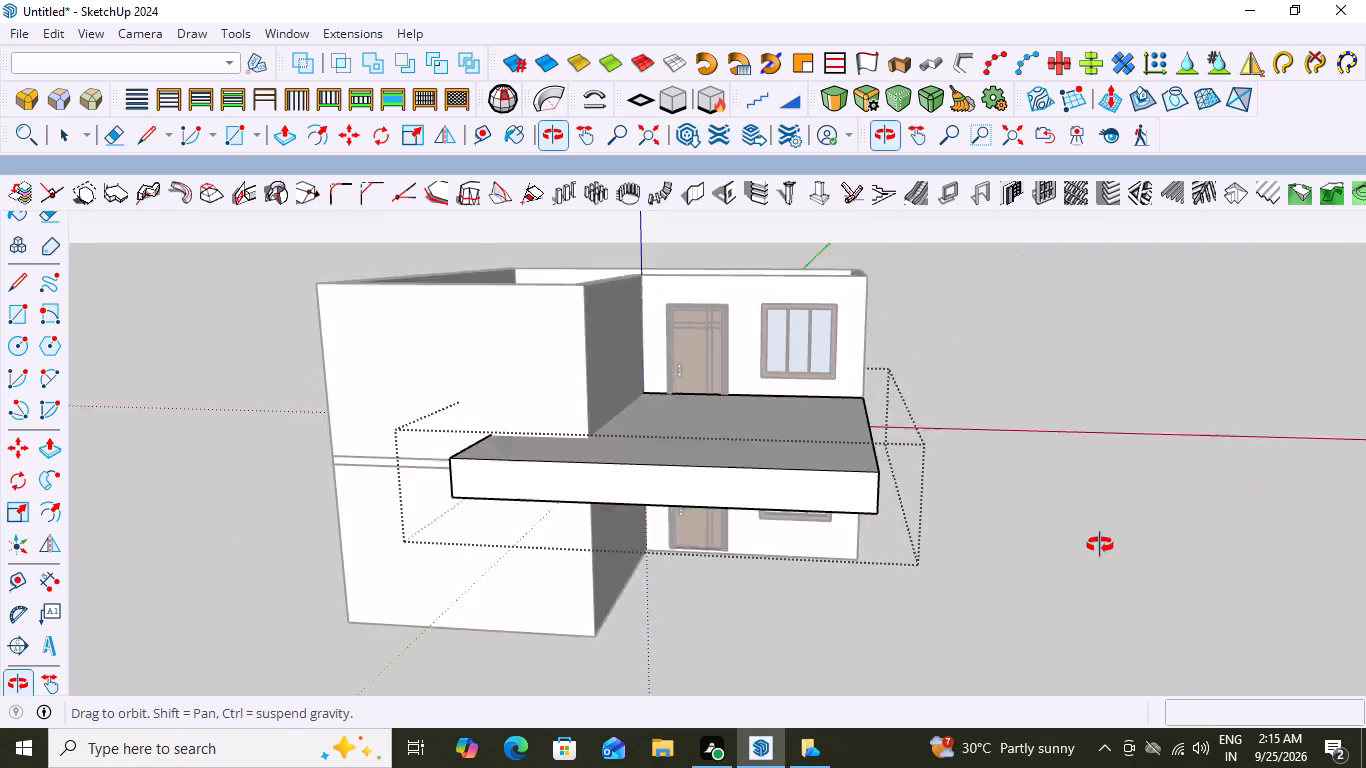
{"action": "middle_click_drag", "start_coordinate": [1100, 545], "coordinate": [1079, 485]}
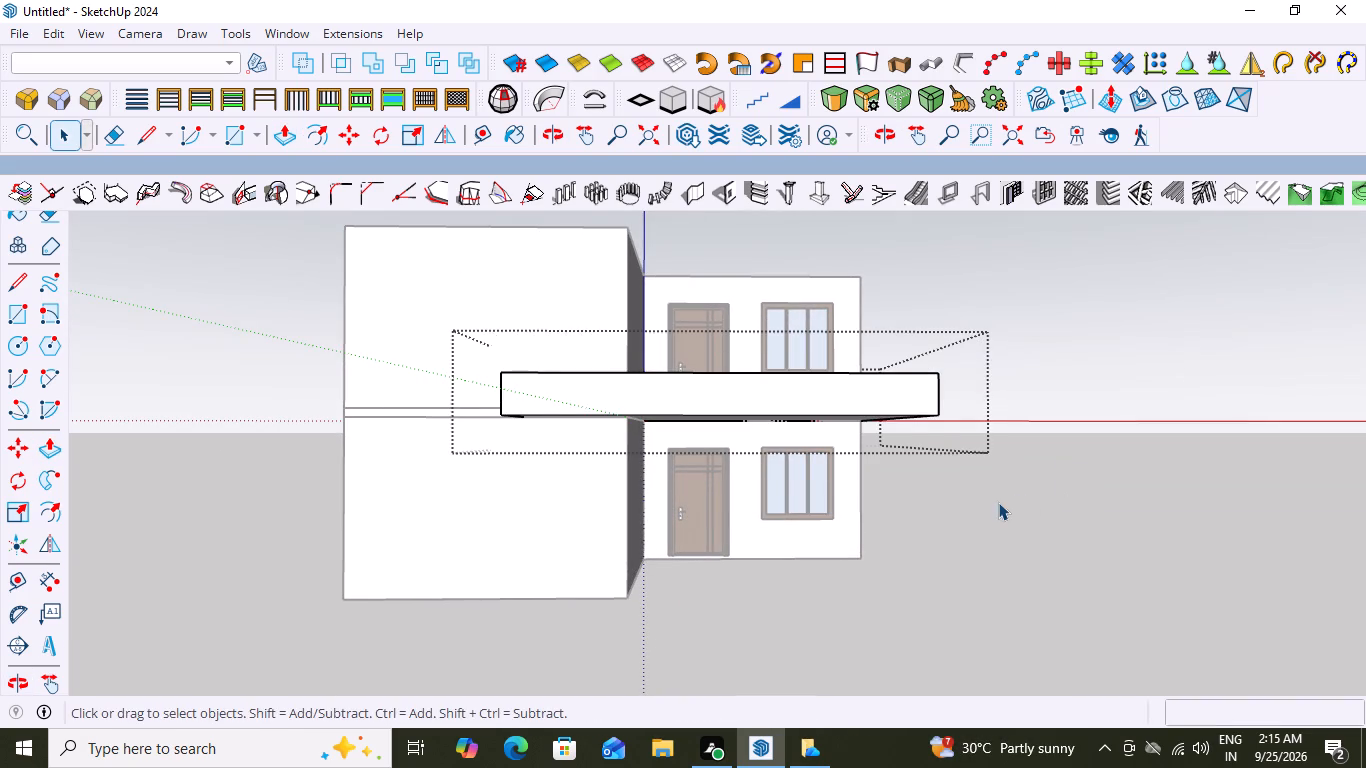
{"action": "middle_click_drag", "start_coordinate": [901, 468], "coordinate": [924, 493]}
{"action": "scroll", "coordinate": [905, 443], "scroll_direction": "up", "scroll_amount": 6}
{"action": "middle_click_drag", "start_coordinate": [884, 461], "coordinate": [888, 444]}
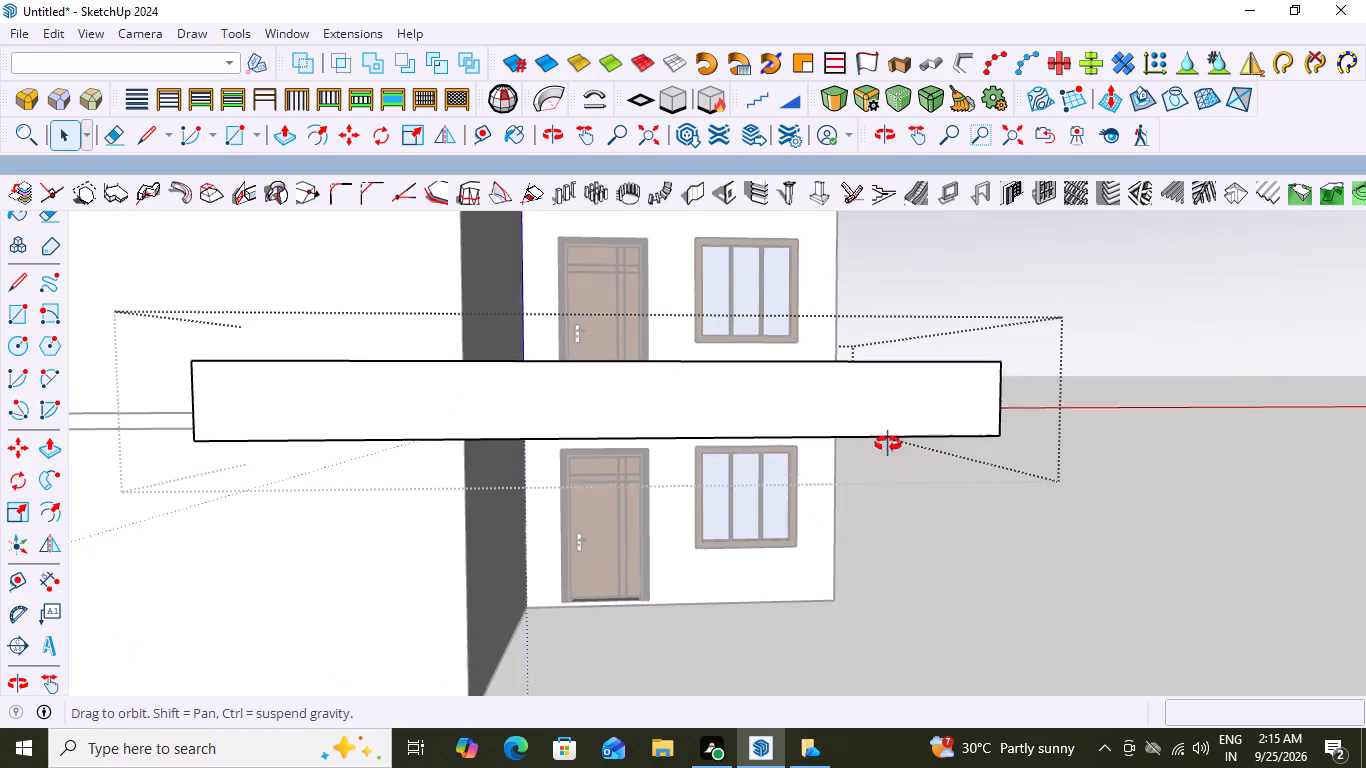
{"action": "middle_click_drag", "start_coordinate": [888, 444], "coordinate": [865, 436]}
{"action": "scroll", "coordinate": [865, 436], "scroll_direction": "up", "scroll_amount": 2}
{"action": "scroll", "coordinate": [862, 445], "scroll_direction": "down", "scroll_amount": 2}
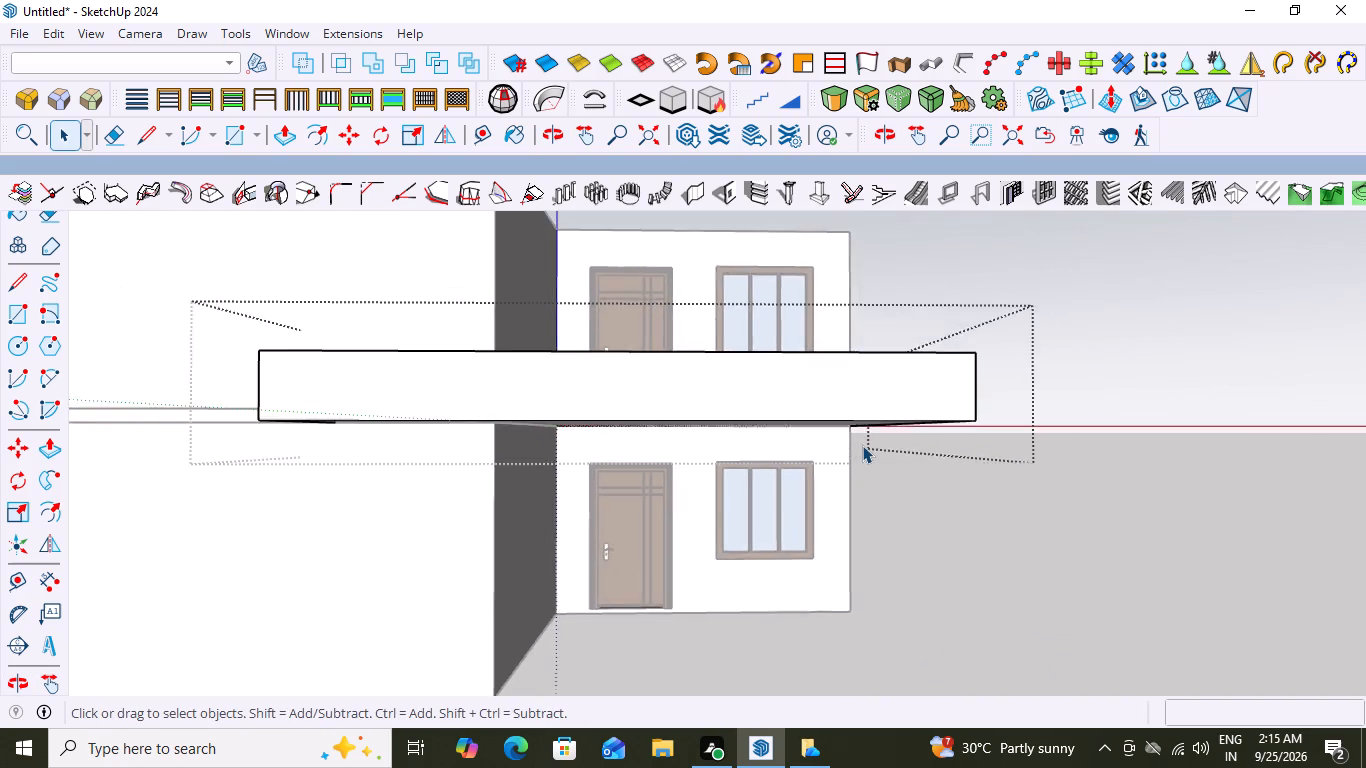
{"action": "scroll", "coordinate": [862, 445], "scroll_direction": "down", "scroll_amount": 7}
{"action": "middle_click_drag", "start_coordinate": [904, 464], "coordinate": [732, 323]}
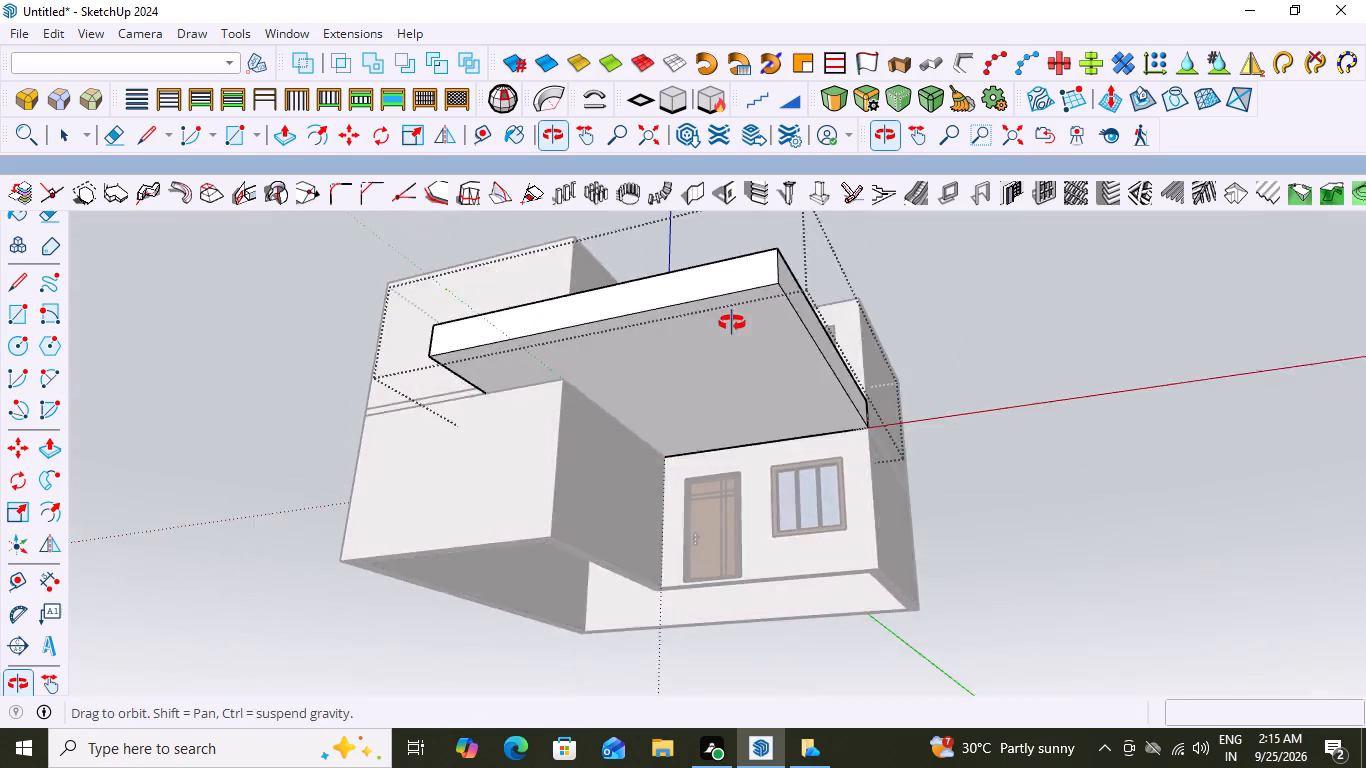
{"action": "middle_click_drag", "start_coordinate": [732, 323], "coordinate": [473, 234]}
{"action": "middle_click_drag", "start_coordinate": [534, 219], "coordinate": [481, 226]}
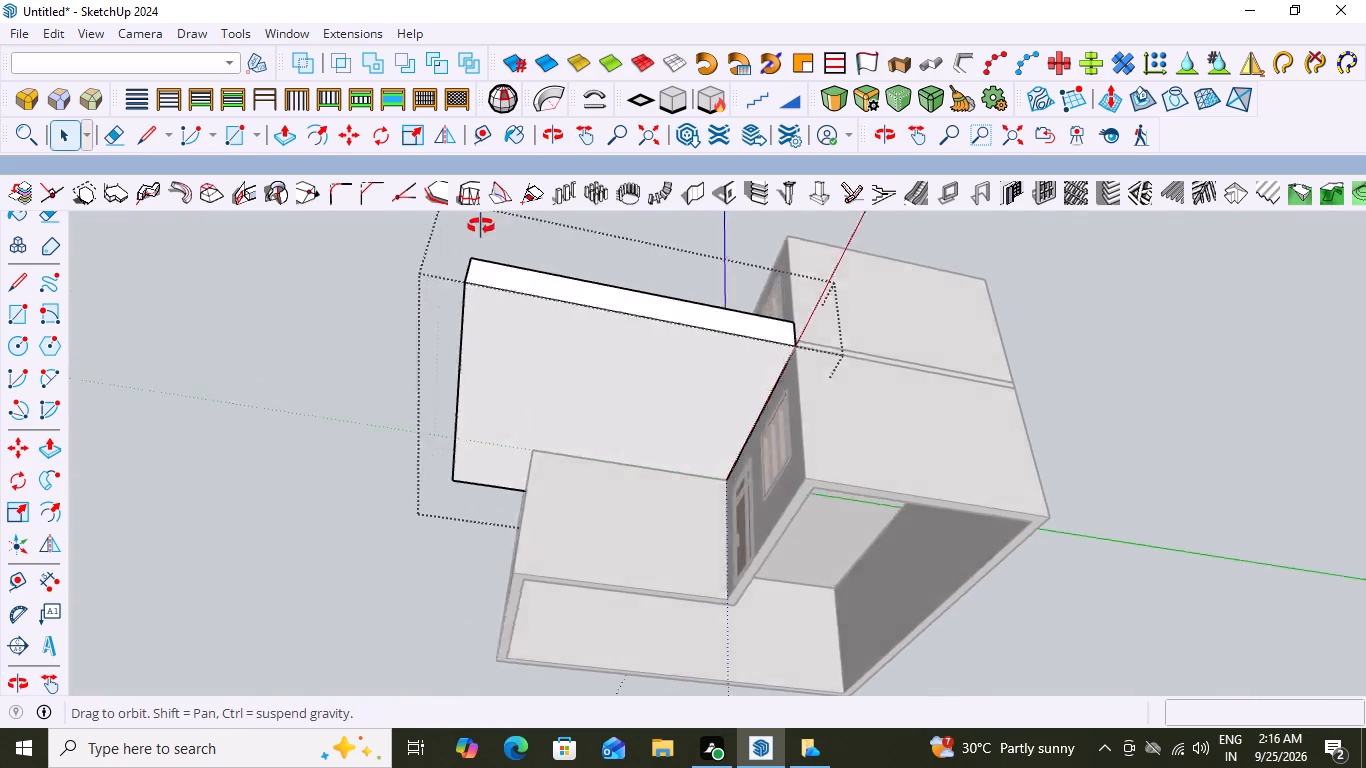
{"action": "middle_click_drag", "start_coordinate": [481, 226], "coordinate": [486, 253]}
{"action": "scroll", "coordinate": [475, 261], "scroll_direction": "up", "scroll_amount": 3}
{"action": "middle_click_drag", "start_coordinate": [434, 277], "coordinate": [388, 281]}
{"action": "scroll", "coordinate": [434, 277], "scroll_direction": "up", "scroll_amount": 1}
{"action": "scroll", "coordinate": [570, 379], "scroll_direction": "up", "scroll_amount": 2}
{"action": "left_click", "coordinate": [500, 286]}
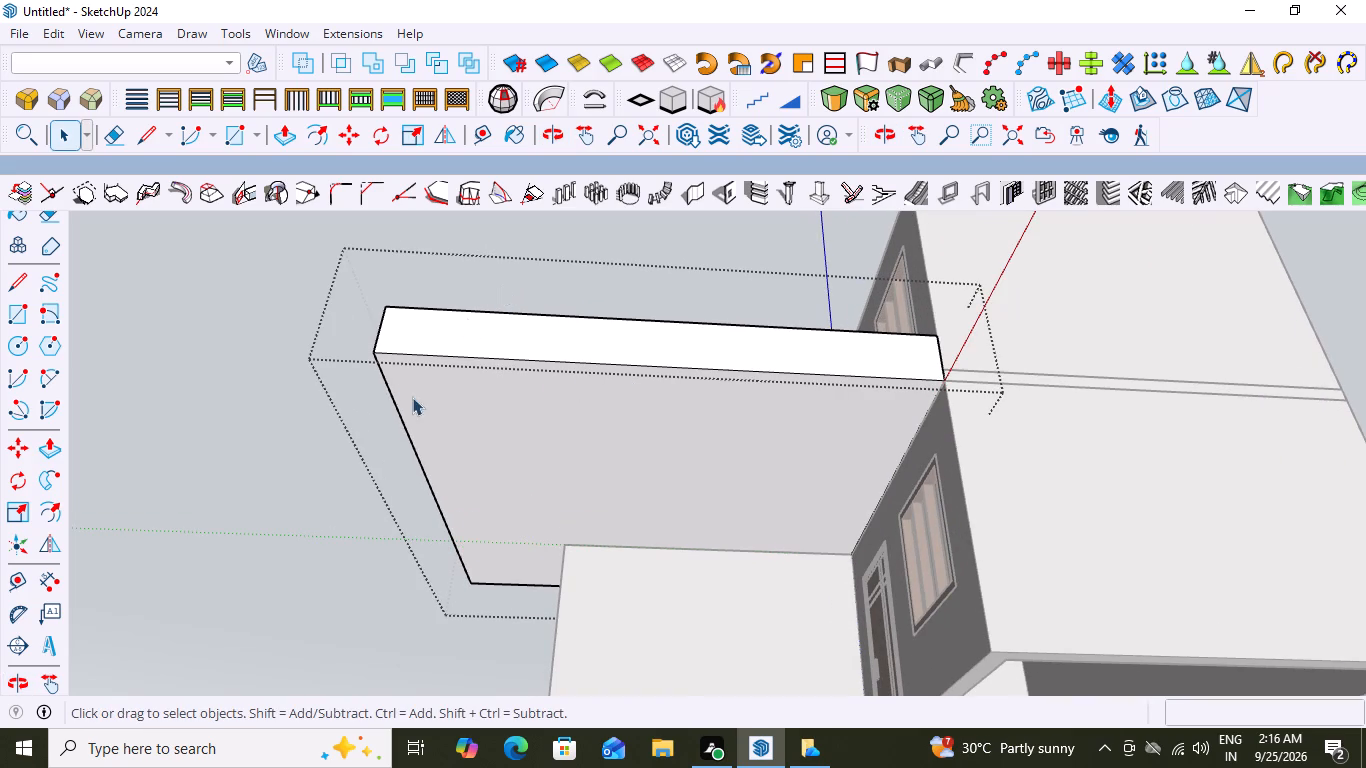
{"action": "left_click", "coordinate": [289, 279]}
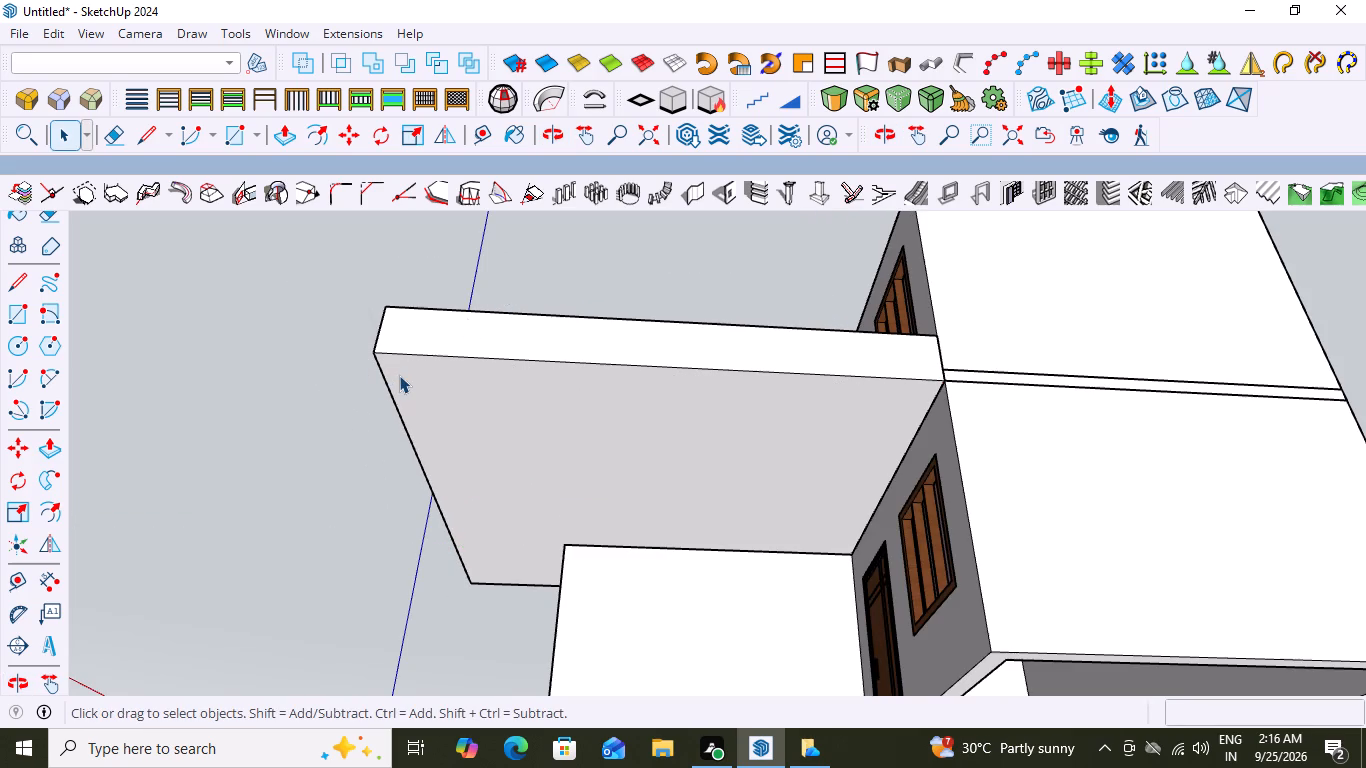
Open the projecting slab for editing and draw a rectangle about 1' by 11" at the outer corner of its underside.
{"action": "left_click", "coordinate": [448, 367]}
{"action": "double_click", "coordinate": [432, 373]}
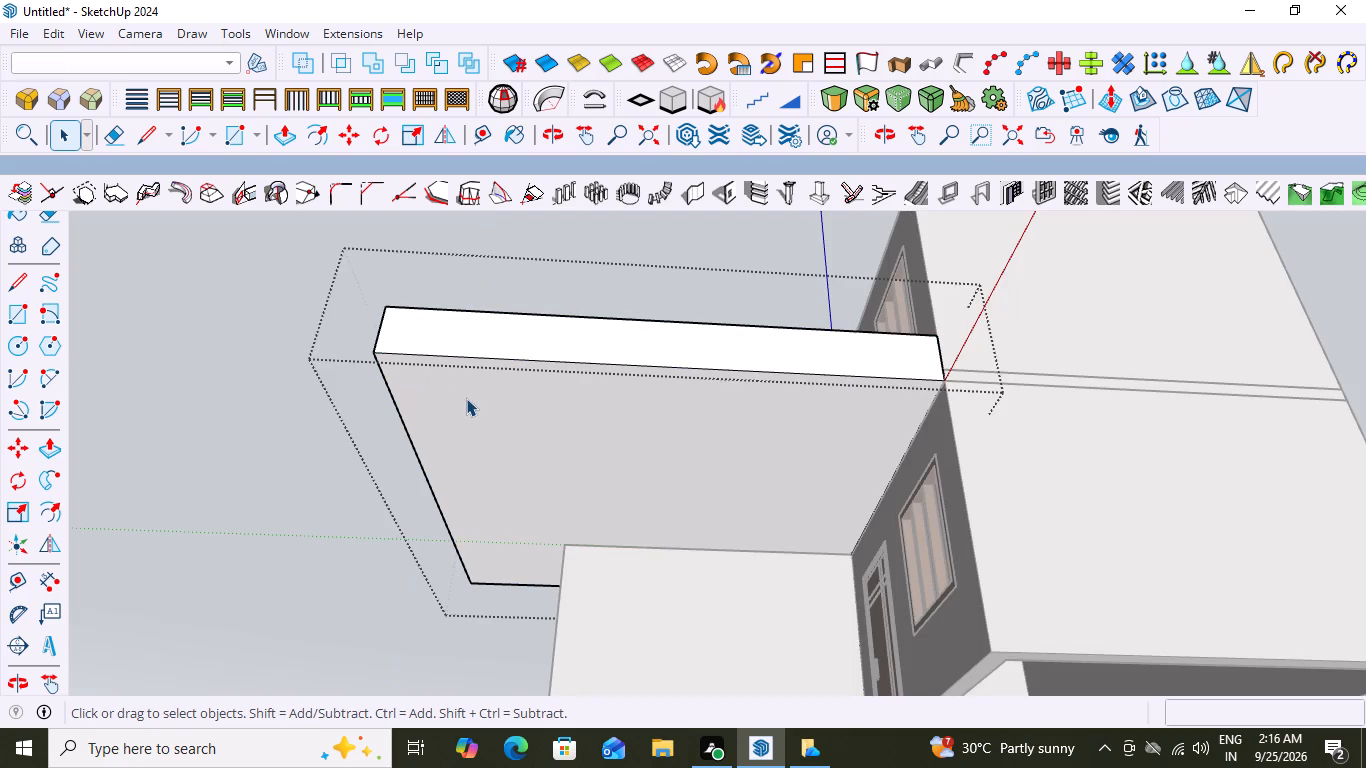
{"action": "scroll", "coordinate": [466, 398], "scroll_direction": "up", "scroll_amount": 1}
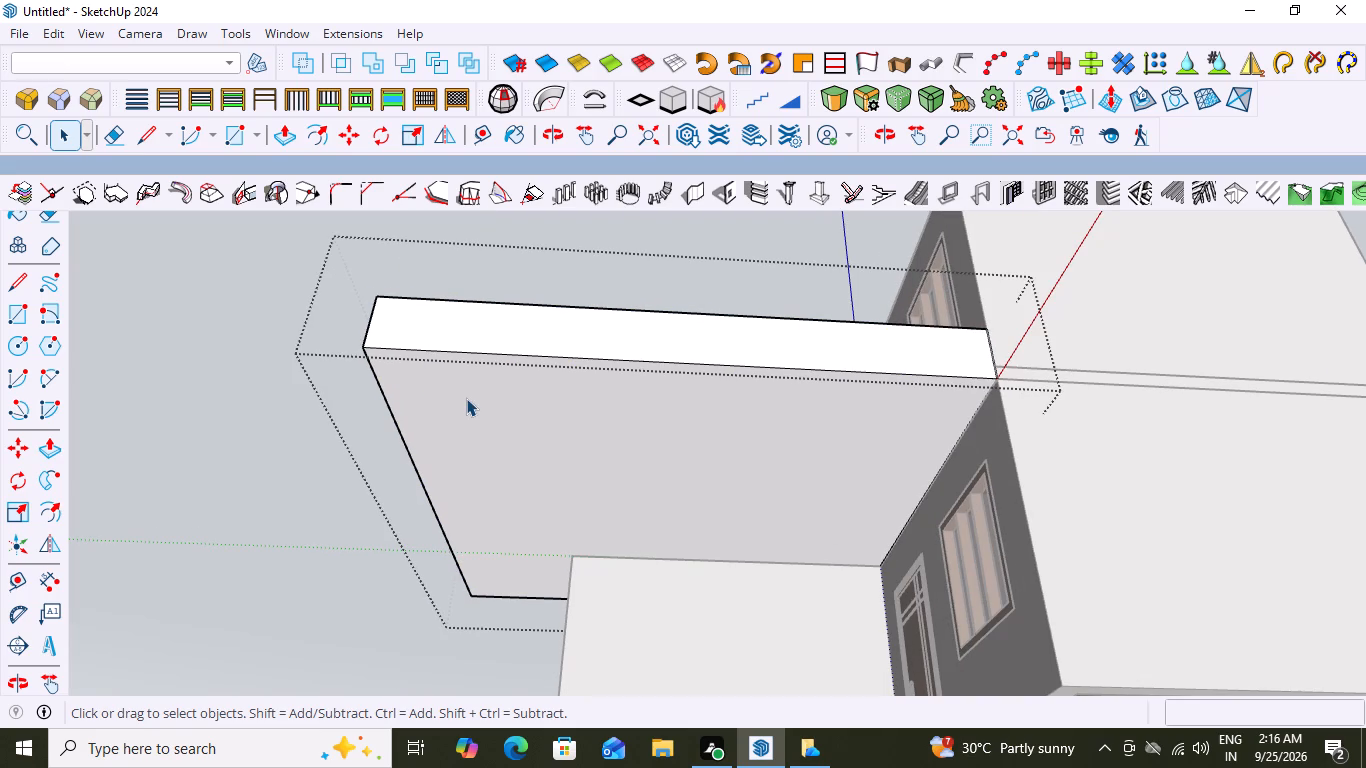
{"action": "key", "text": "r"}
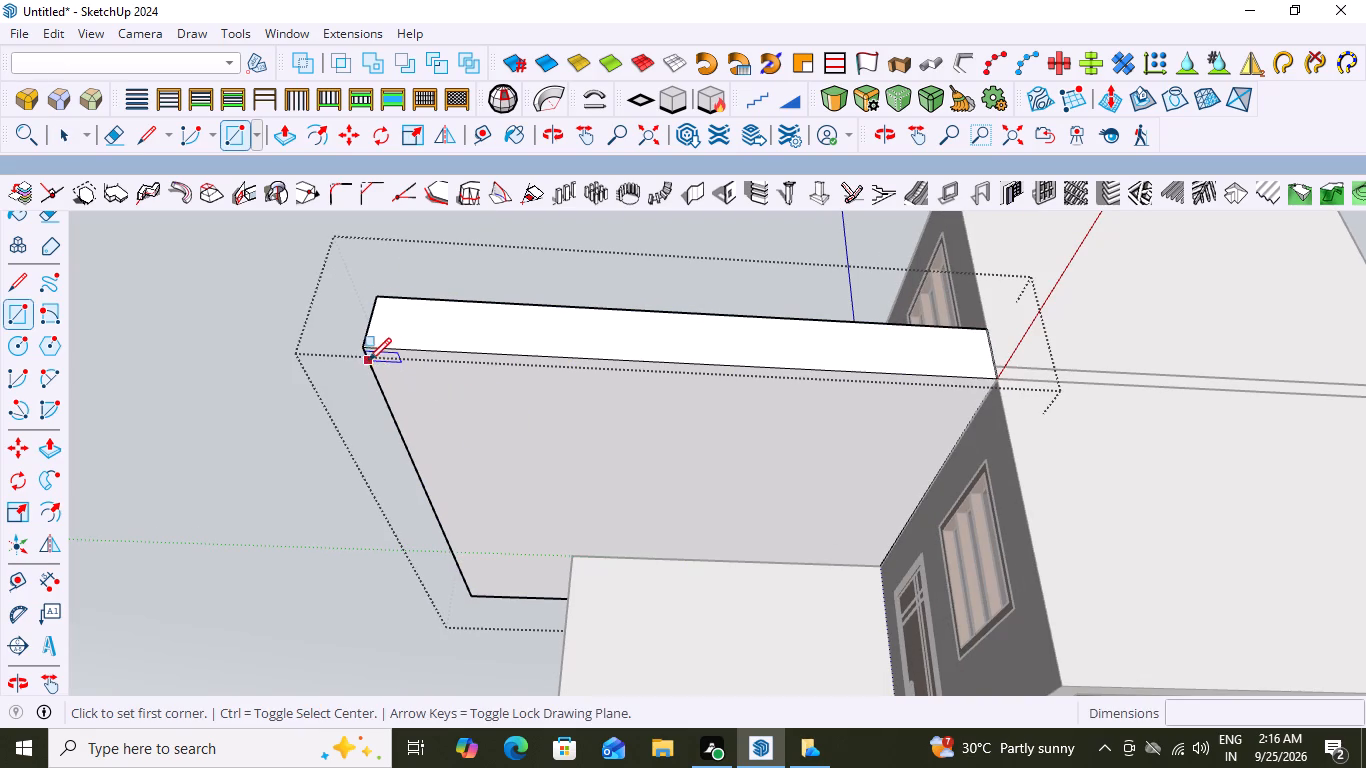
{"action": "scroll", "coordinate": [366, 359], "scroll_direction": "up", "scroll_amount": 4}
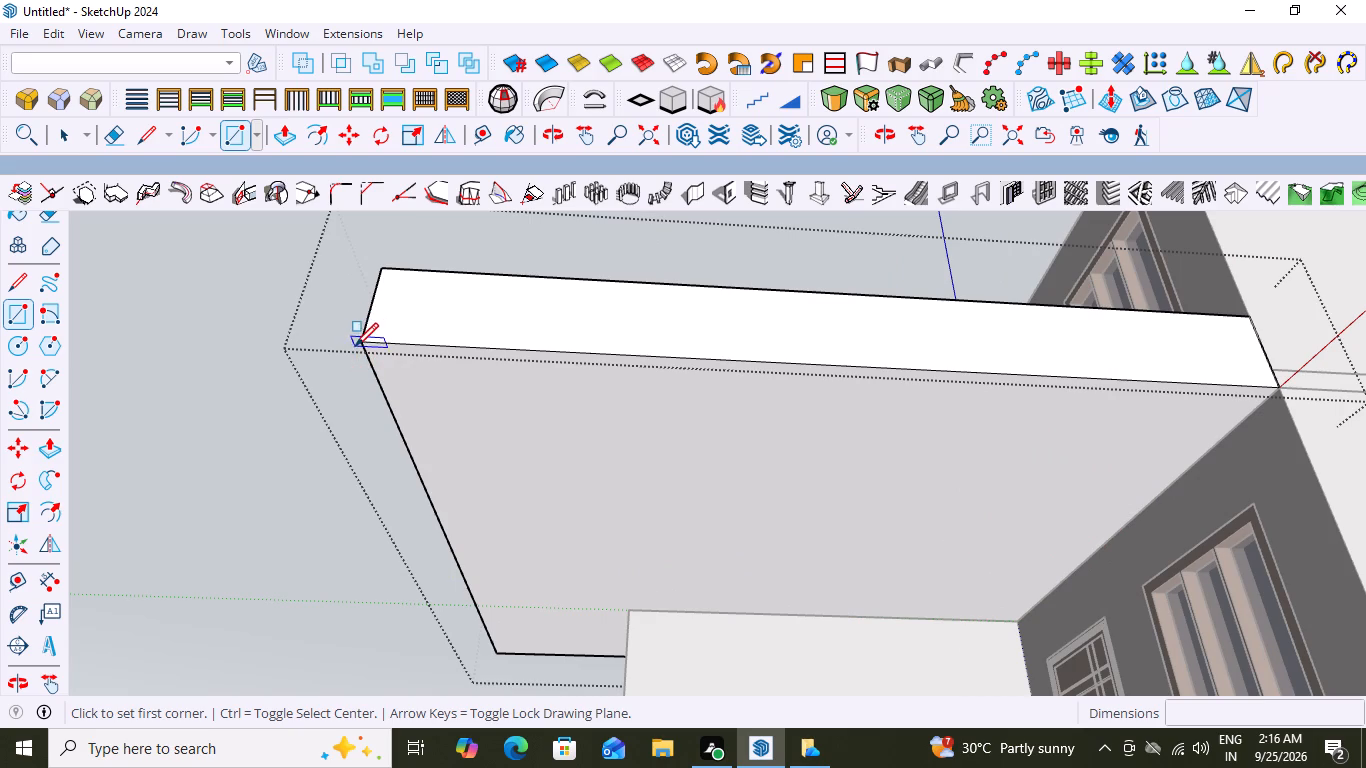
{"action": "scroll", "coordinate": [356, 344], "scroll_direction": "up", "scroll_amount": 7}
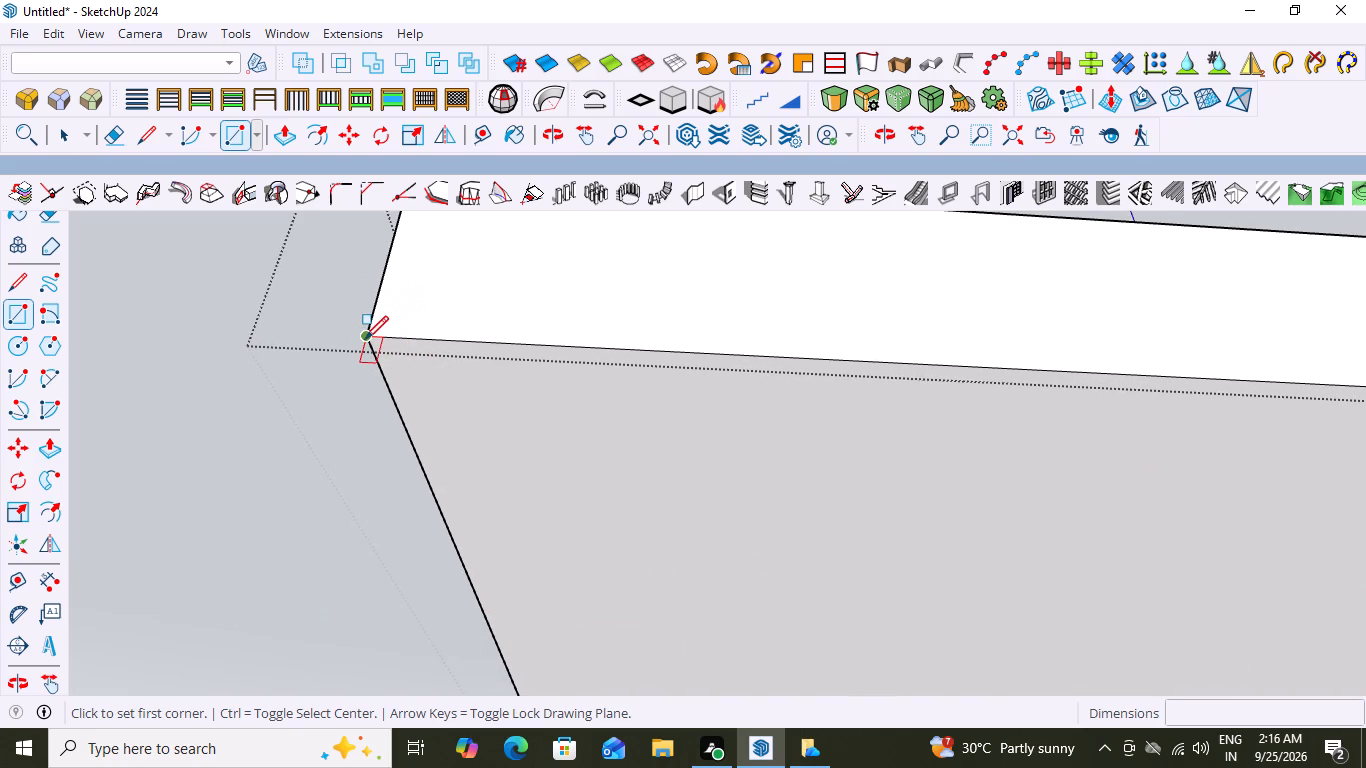
{"action": "left_click_drag", "start_coordinate": [365, 338], "coordinate": [375, 350]}
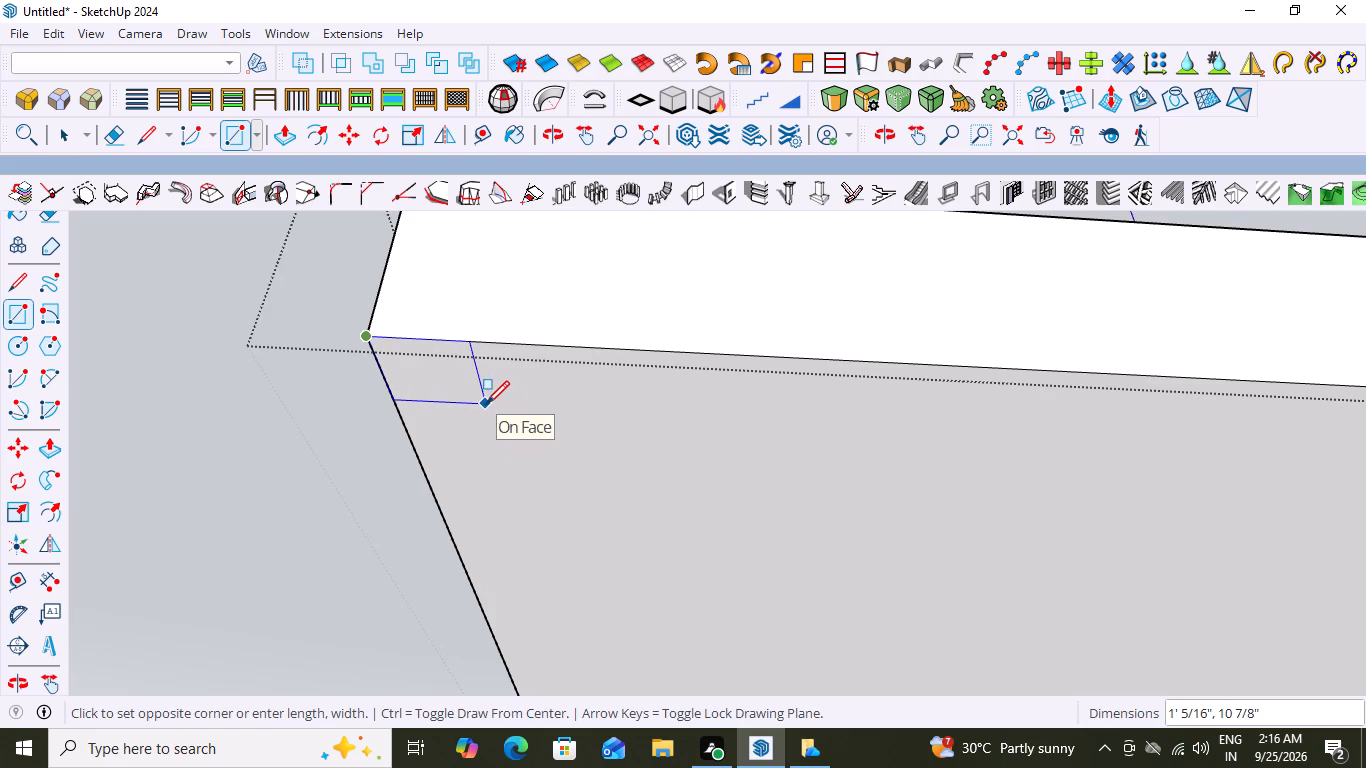
{"action": "left_click", "coordinate": [488, 403]}
{"action": "key", "text": "v"}
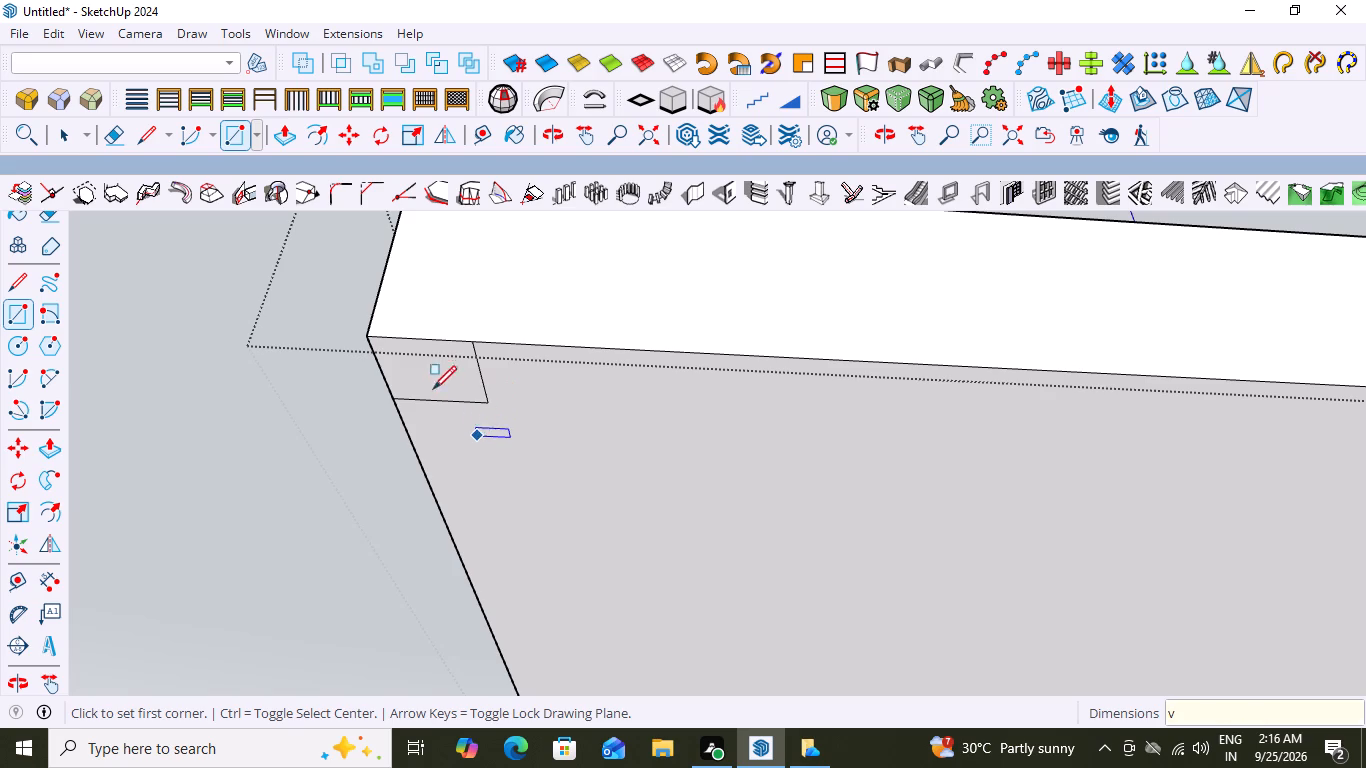
{"action": "key", "text": "space"}
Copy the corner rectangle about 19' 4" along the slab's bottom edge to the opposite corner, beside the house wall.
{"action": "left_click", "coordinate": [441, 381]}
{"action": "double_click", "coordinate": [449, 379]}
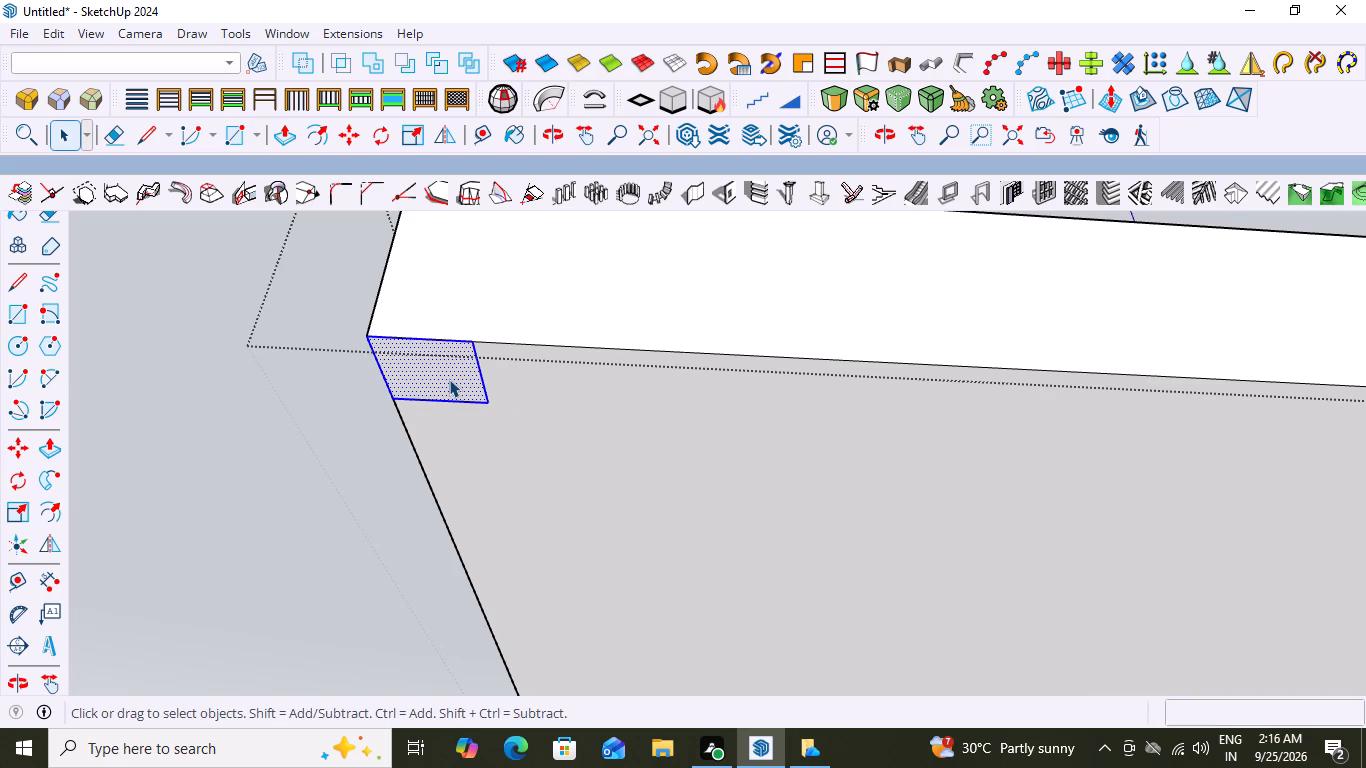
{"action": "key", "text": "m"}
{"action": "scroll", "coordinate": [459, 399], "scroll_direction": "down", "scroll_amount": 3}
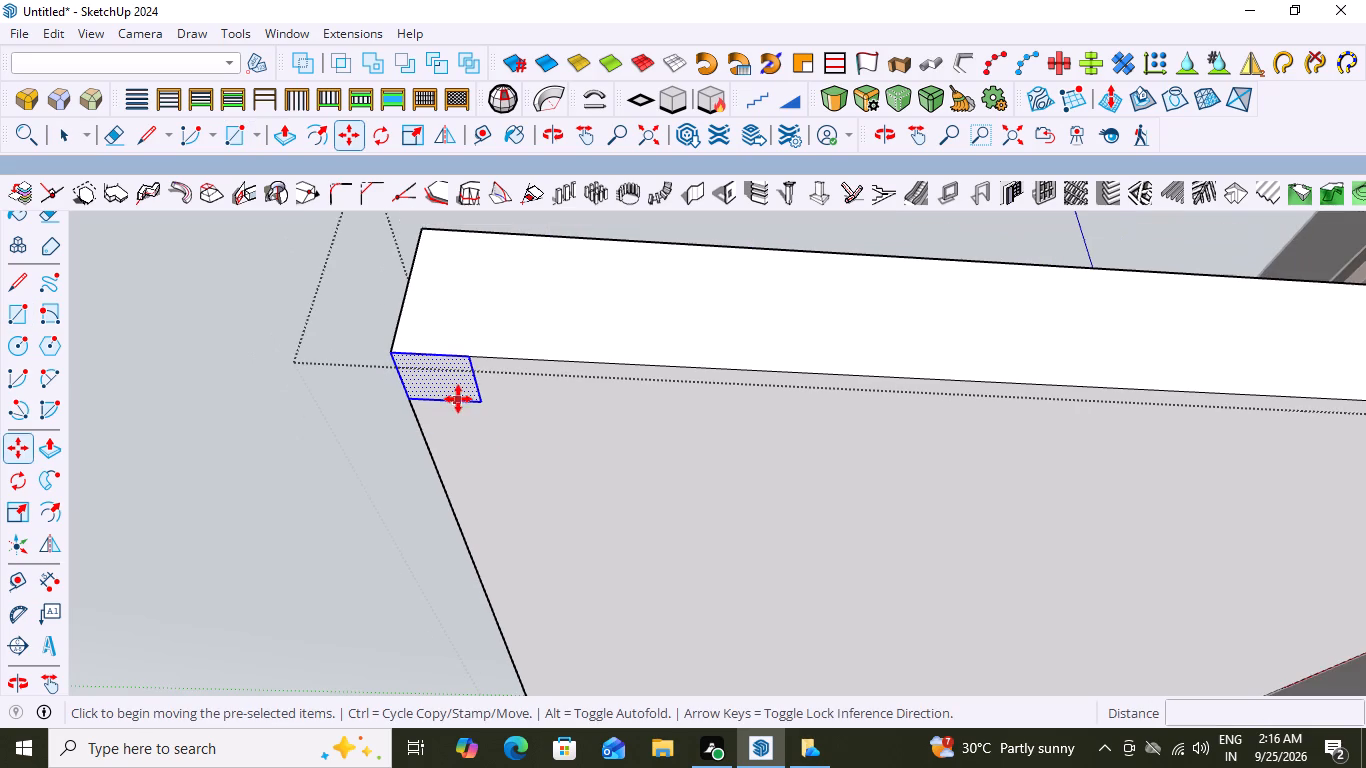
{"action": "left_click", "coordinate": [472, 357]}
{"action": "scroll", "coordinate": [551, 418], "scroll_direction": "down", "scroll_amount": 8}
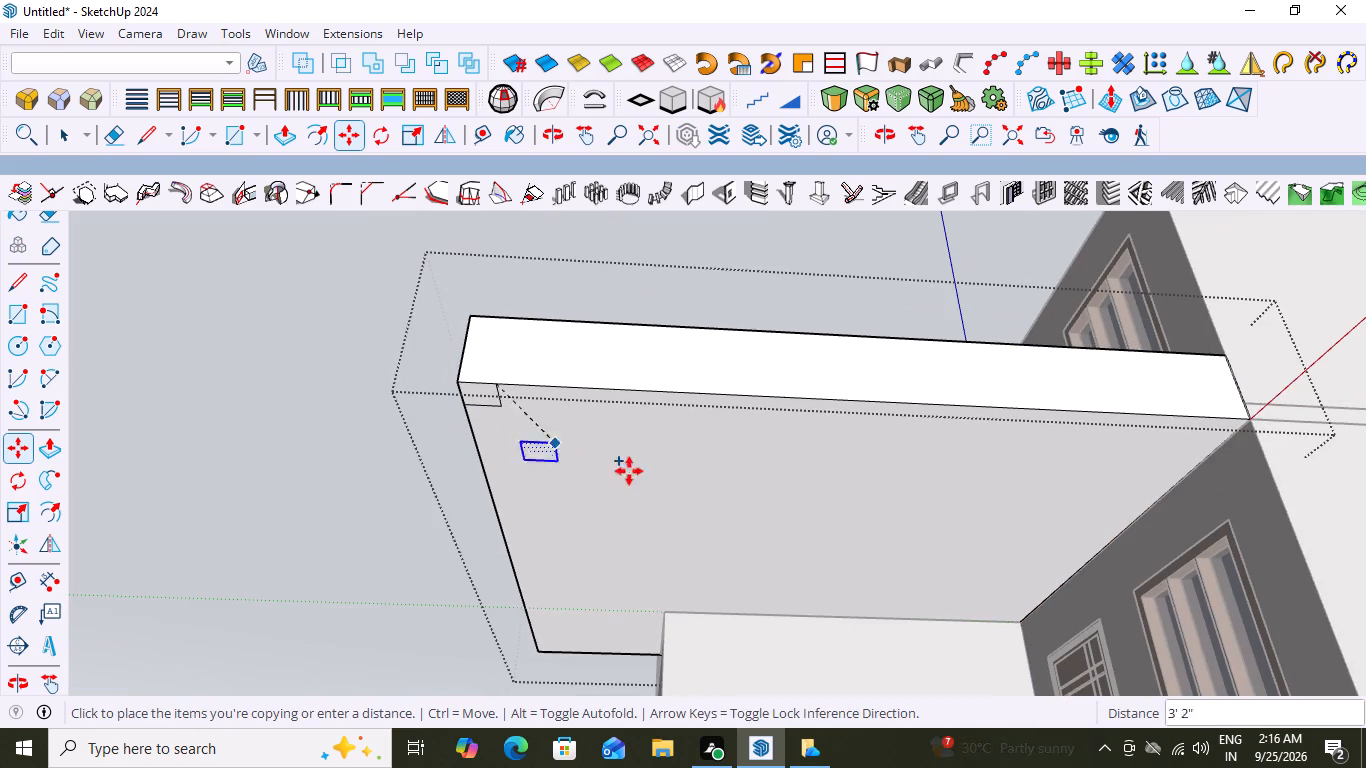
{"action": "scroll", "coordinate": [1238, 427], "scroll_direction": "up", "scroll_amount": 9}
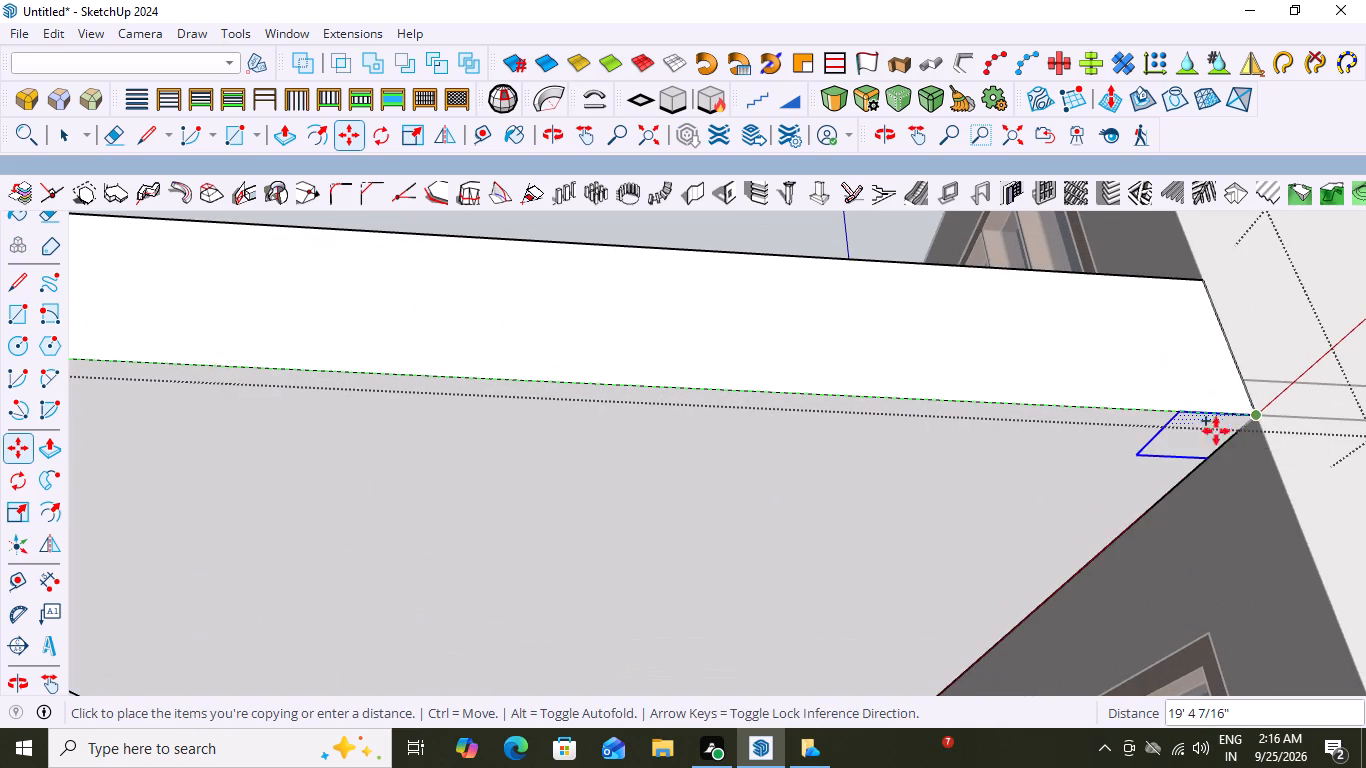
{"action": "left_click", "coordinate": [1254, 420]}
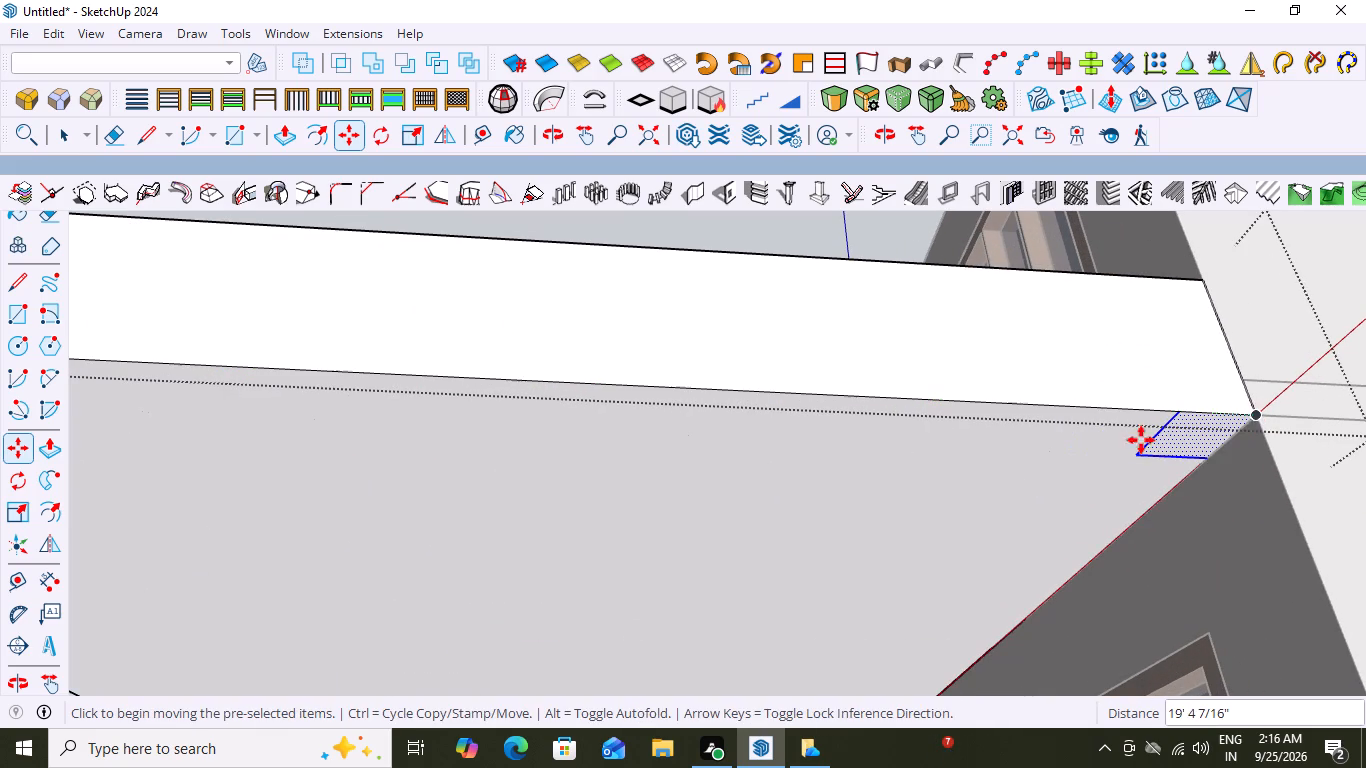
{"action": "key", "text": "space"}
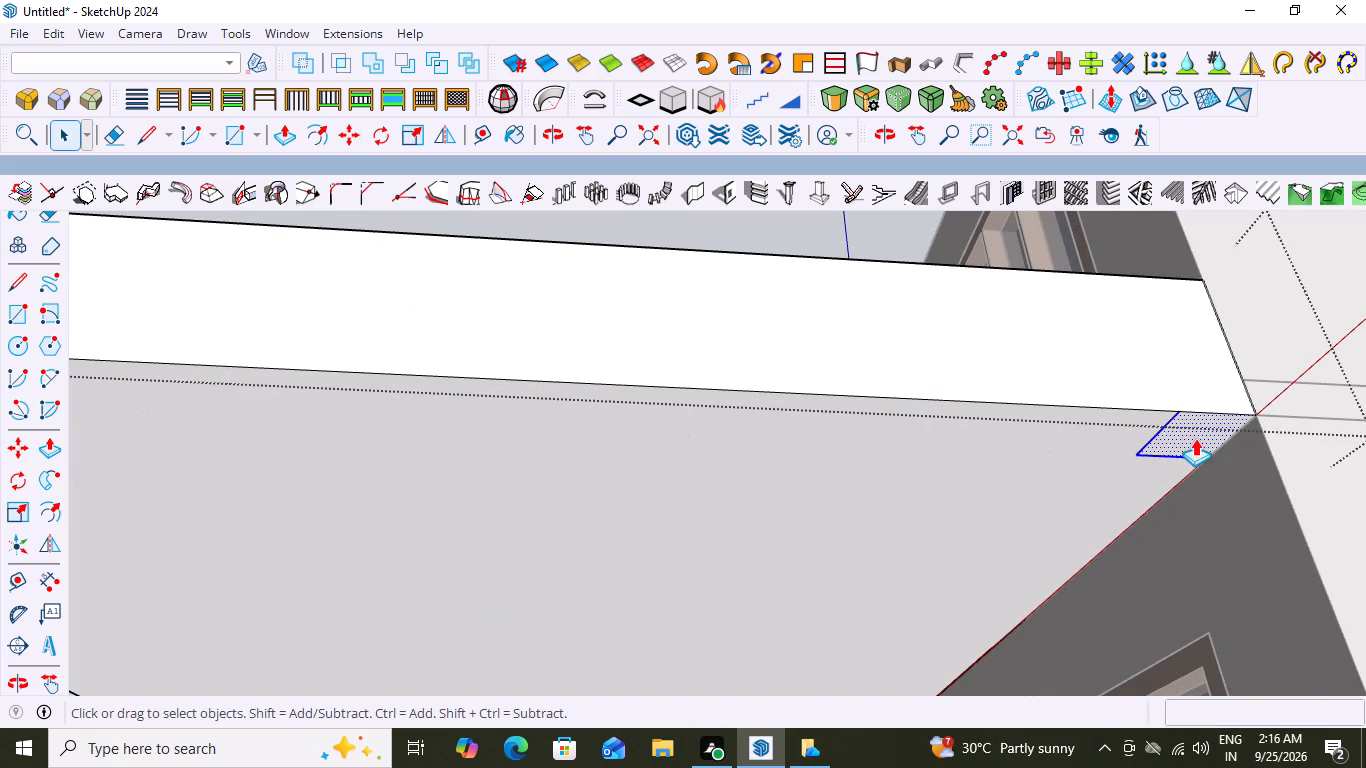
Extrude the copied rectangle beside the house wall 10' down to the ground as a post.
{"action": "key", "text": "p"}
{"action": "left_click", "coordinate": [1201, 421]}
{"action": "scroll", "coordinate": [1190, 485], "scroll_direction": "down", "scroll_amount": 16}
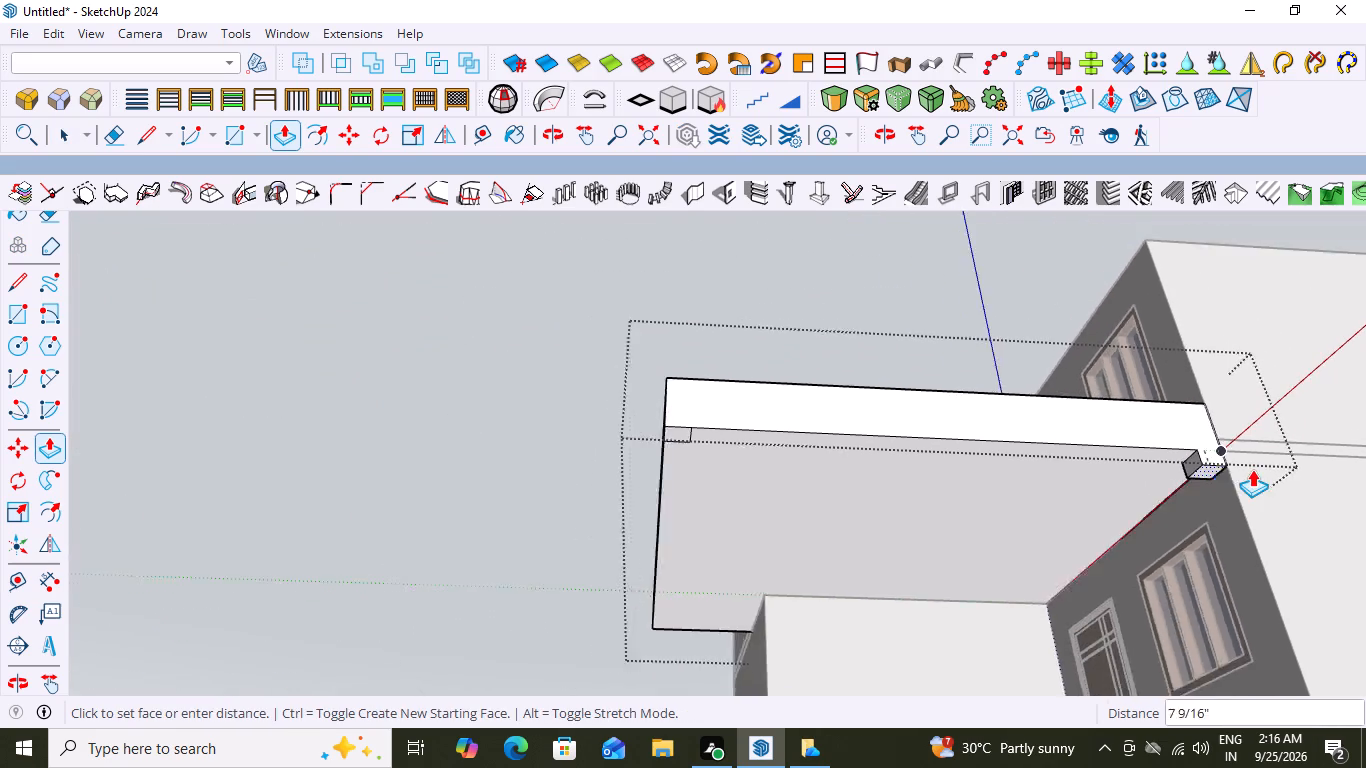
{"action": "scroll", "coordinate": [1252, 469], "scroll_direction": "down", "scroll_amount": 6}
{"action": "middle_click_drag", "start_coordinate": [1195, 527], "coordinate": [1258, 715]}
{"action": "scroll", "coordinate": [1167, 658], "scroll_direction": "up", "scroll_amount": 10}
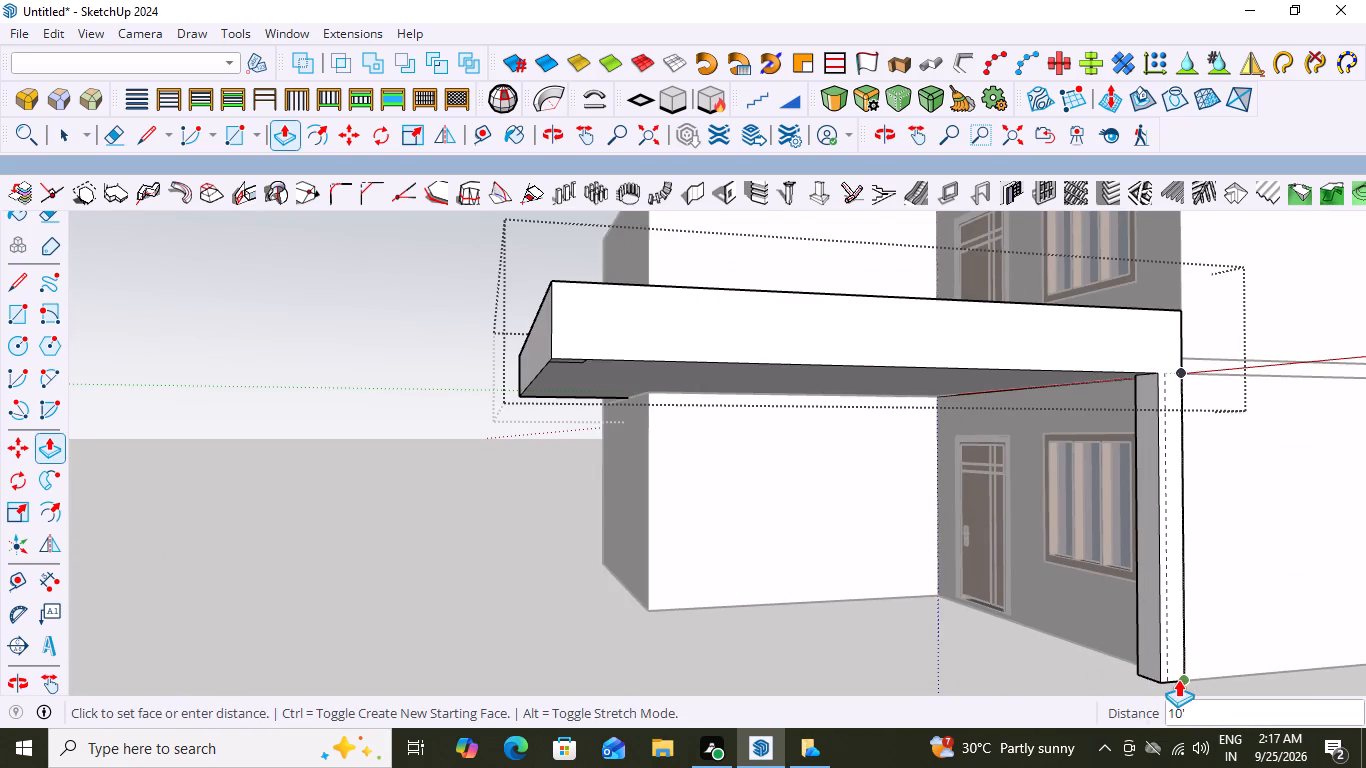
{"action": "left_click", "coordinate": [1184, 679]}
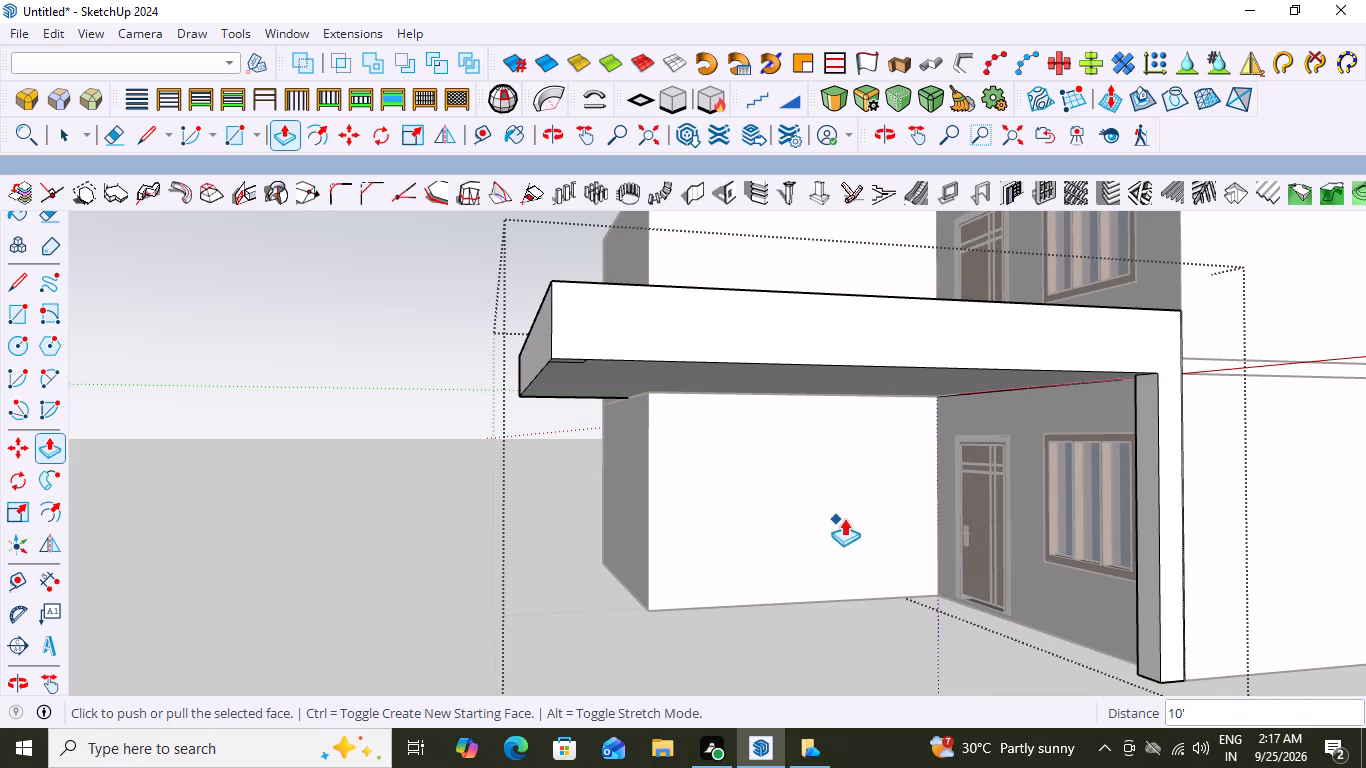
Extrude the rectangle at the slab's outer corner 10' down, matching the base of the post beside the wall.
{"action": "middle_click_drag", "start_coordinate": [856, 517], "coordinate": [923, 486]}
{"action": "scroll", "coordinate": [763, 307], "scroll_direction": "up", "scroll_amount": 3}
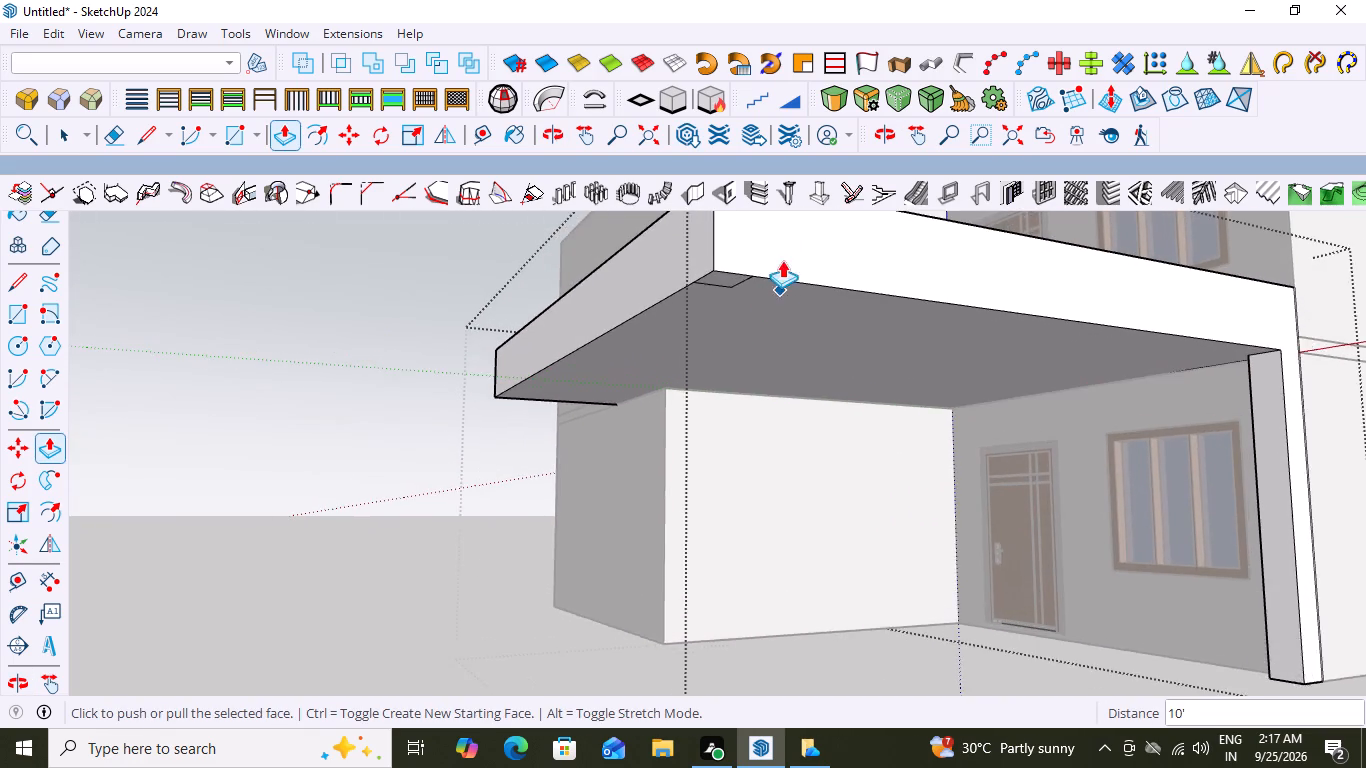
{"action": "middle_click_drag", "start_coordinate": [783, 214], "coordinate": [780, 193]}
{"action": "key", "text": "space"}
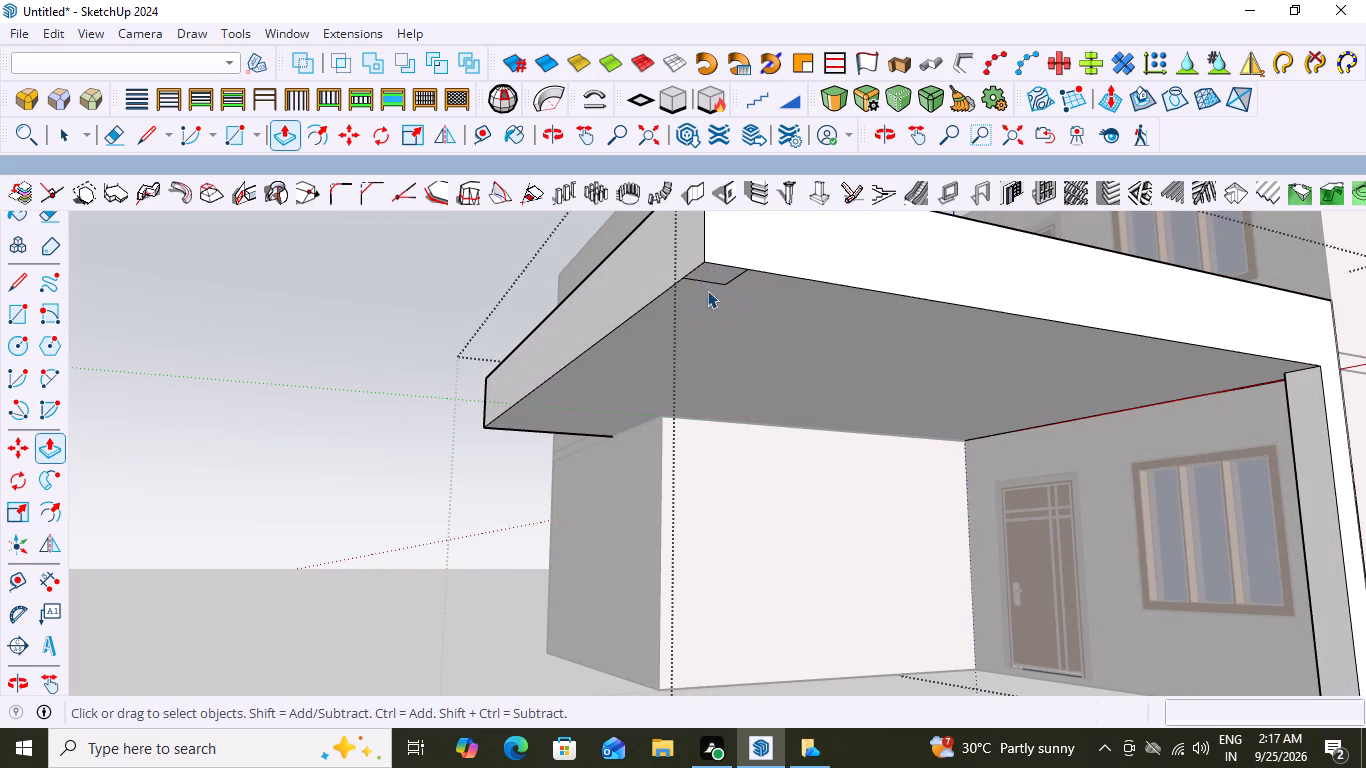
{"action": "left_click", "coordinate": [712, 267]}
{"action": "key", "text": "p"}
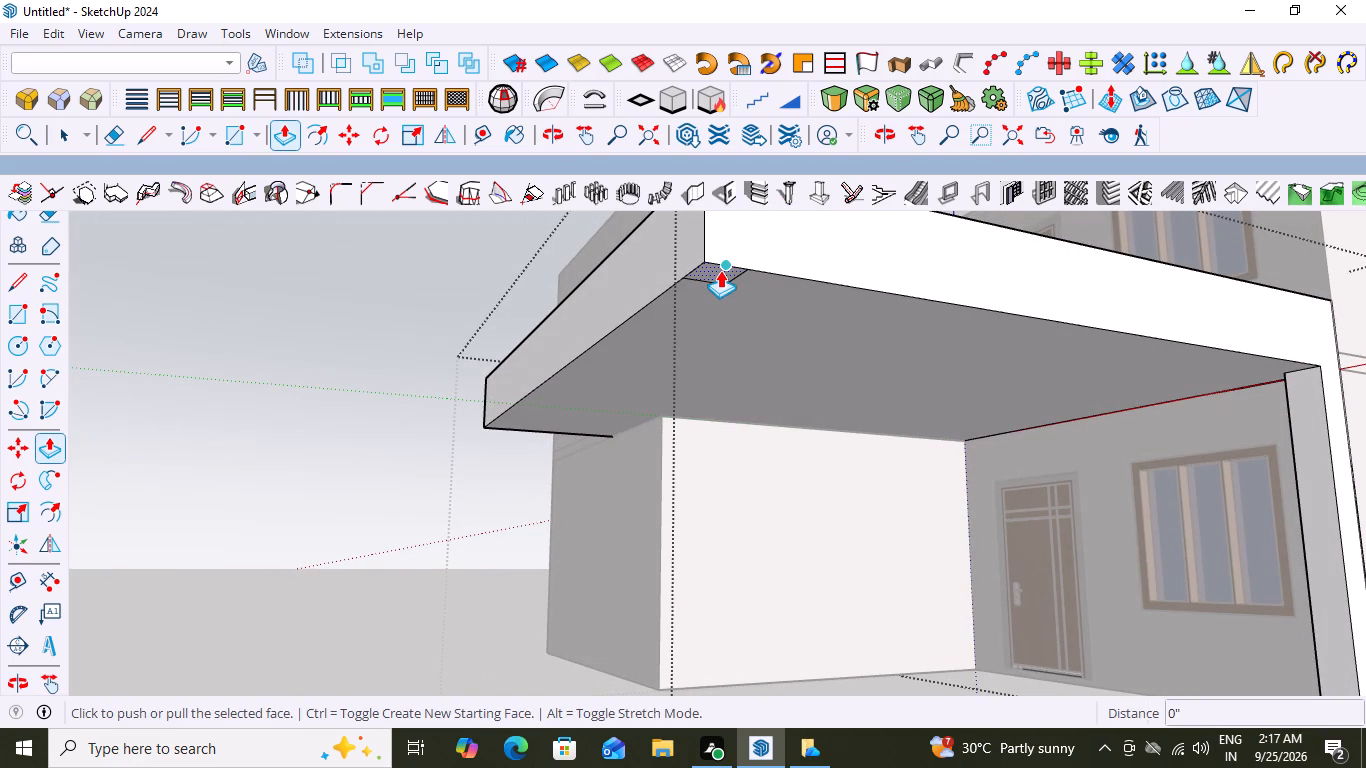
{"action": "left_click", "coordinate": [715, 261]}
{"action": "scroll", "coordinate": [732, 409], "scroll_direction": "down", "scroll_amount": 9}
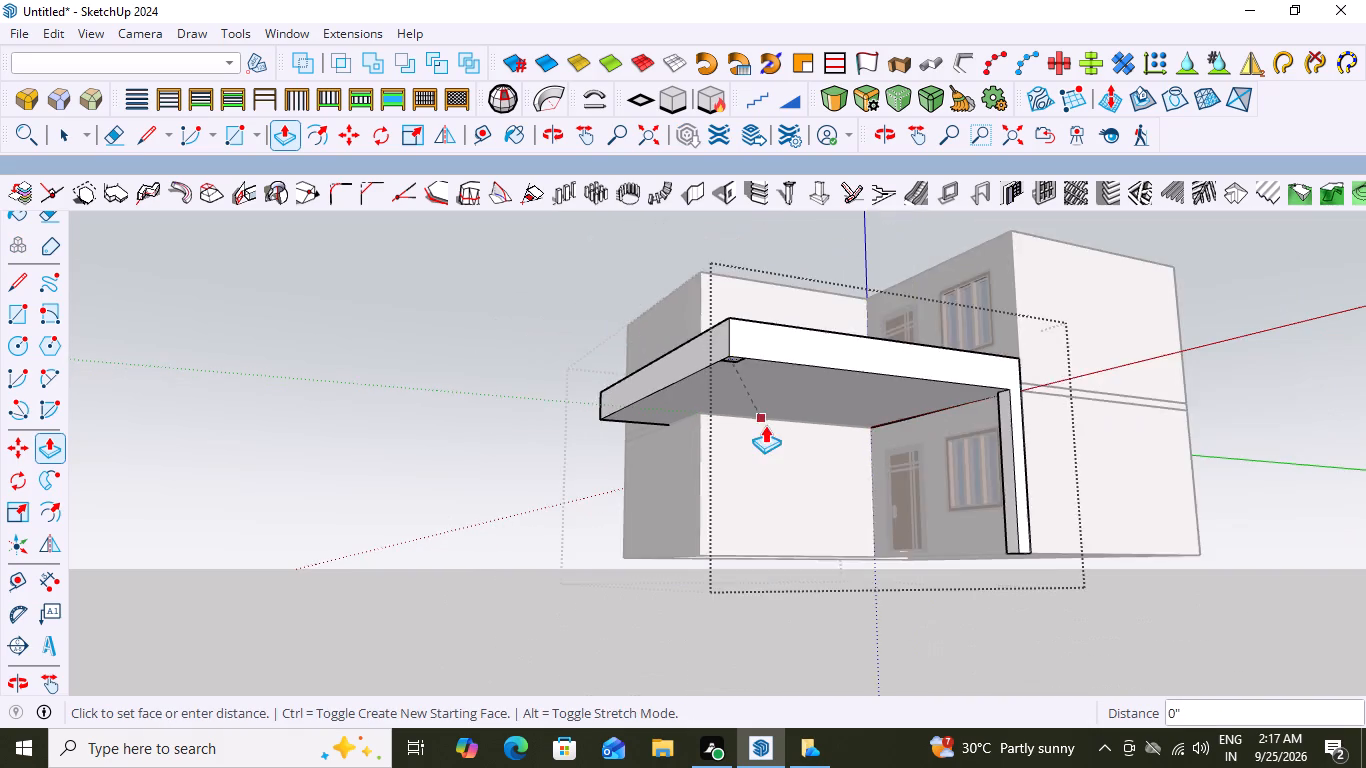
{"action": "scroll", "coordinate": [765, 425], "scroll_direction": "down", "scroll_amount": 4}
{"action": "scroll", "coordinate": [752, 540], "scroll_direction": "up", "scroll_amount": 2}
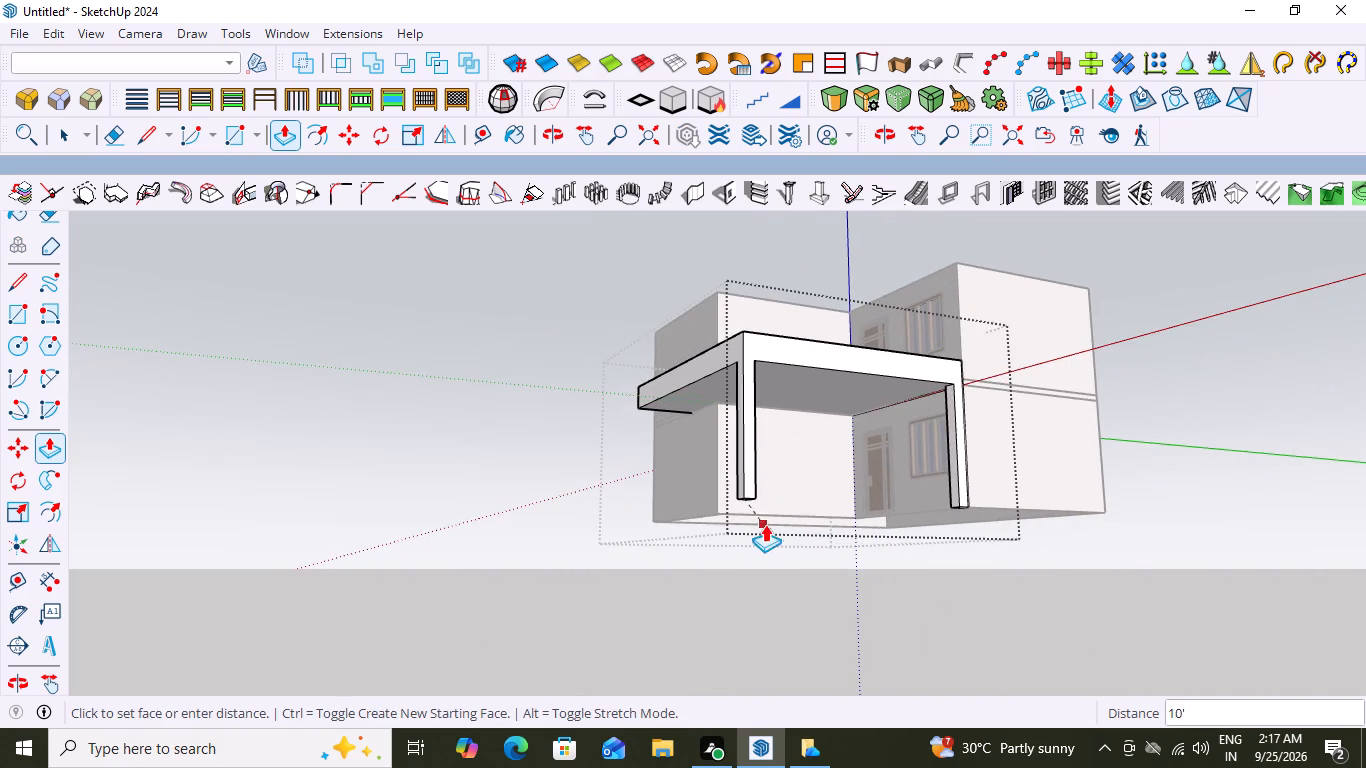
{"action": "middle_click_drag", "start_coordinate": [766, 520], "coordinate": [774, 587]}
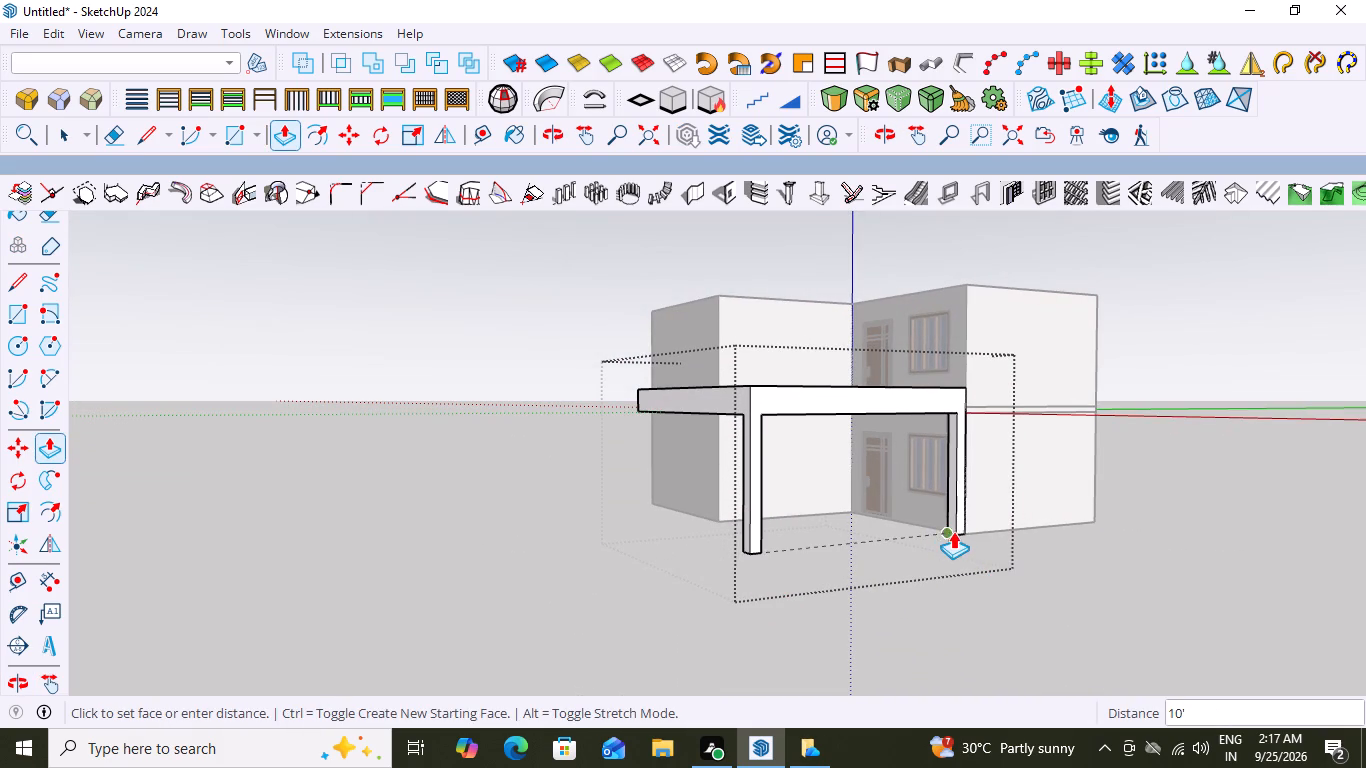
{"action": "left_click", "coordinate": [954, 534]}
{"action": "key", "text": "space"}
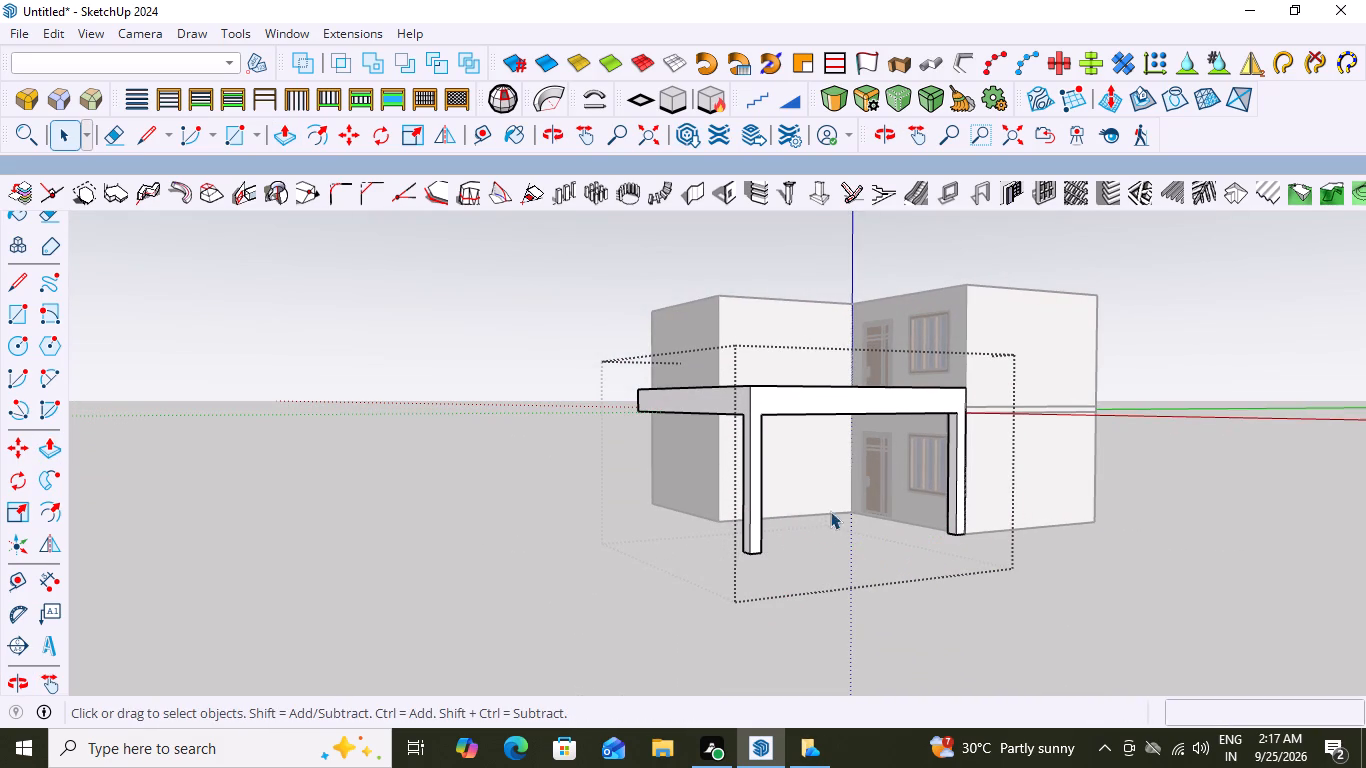
Examine the two posts under the slab against the house from the front and the side.
{"action": "left_click", "coordinate": [861, 502]}
{"action": "middle_click_drag", "start_coordinate": [680, 521], "coordinate": [974, 597]}
{"action": "left_click", "coordinate": [857, 515]}
{"action": "left_click", "coordinate": [864, 514]}
{"action": "middle_click_drag", "start_coordinate": [905, 498], "coordinate": [1013, 477]}
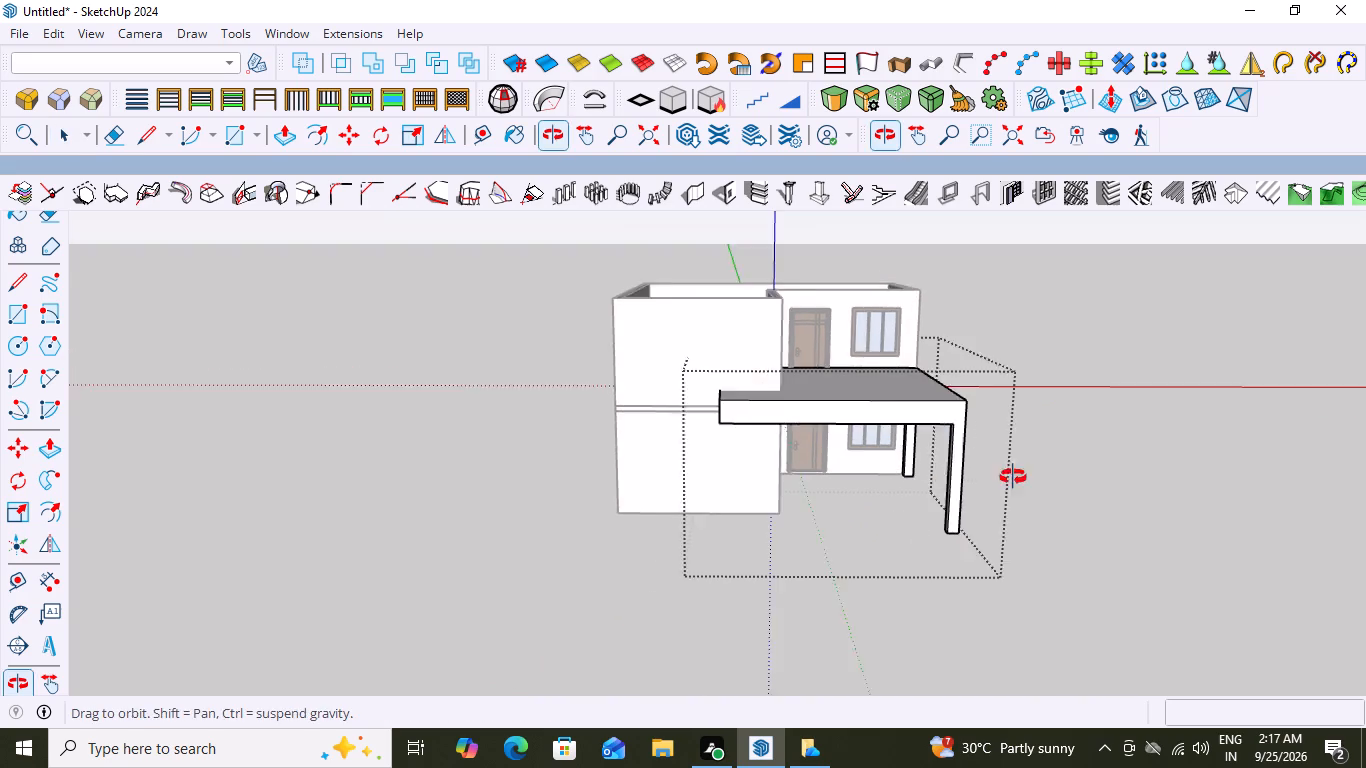
{"action": "middle_click_drag", "start_coordinate": [1013, 477], "coordinate": [1026, 472]}
{"action": "scroll", "coordinate": [920, 448], "scroll_direction": "up", "scroll_amount": 6}
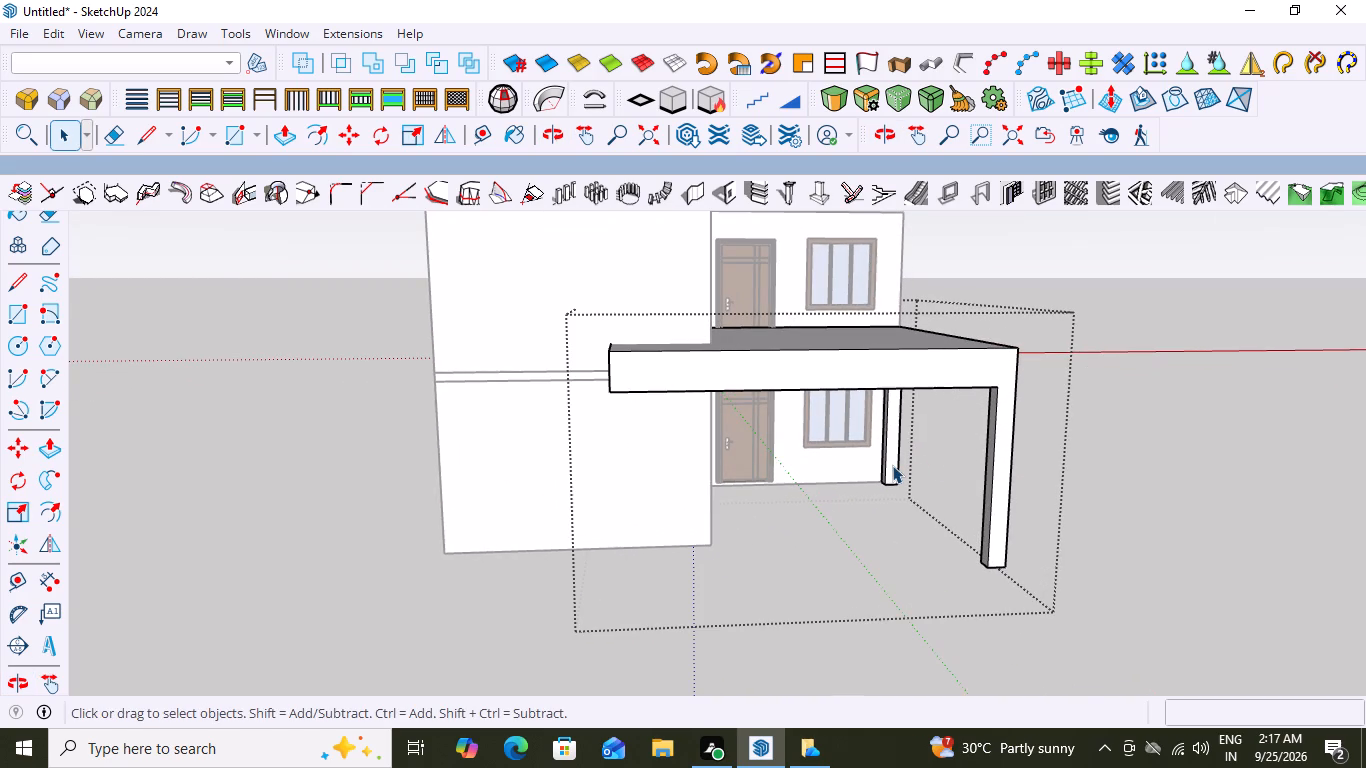
{"action": "middle_click_drag", "start_coordinate": [897, 434], "coordinate": [908, 415]}
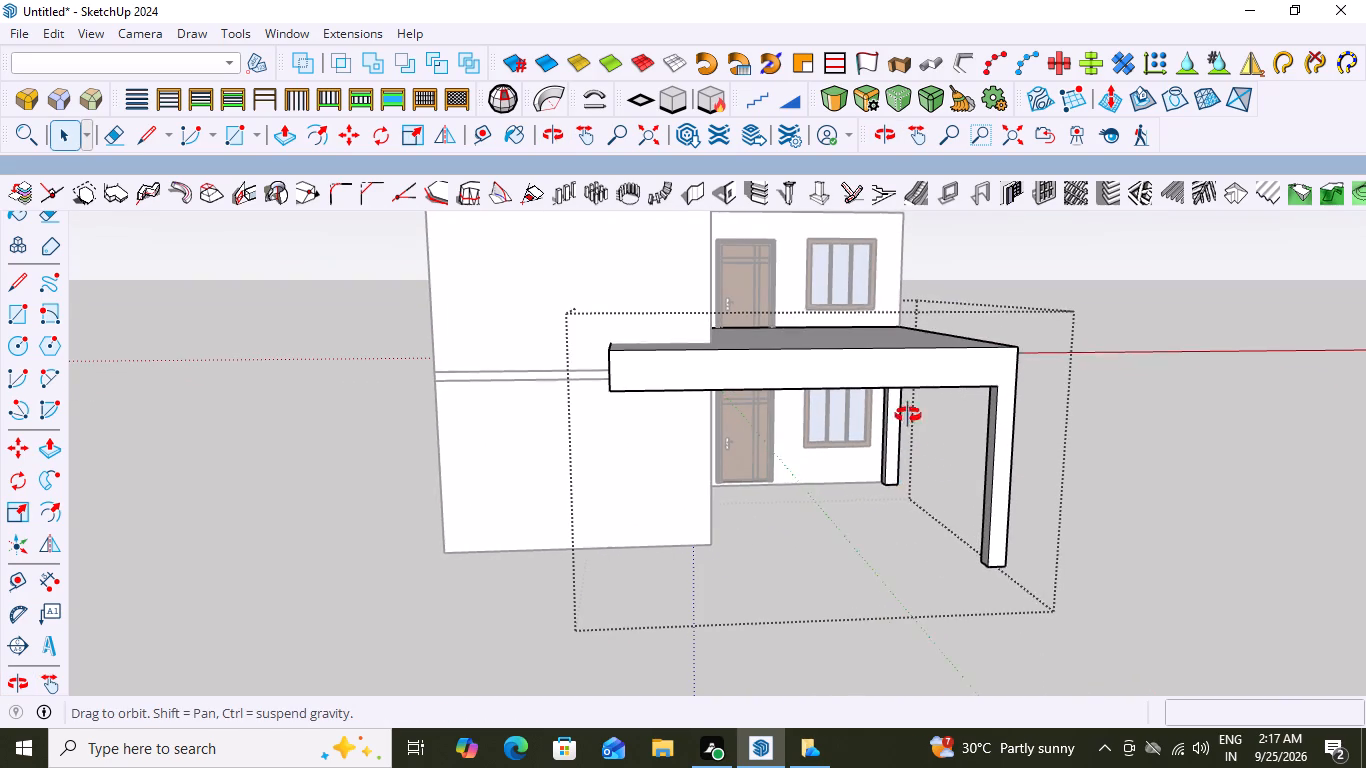
{"action": "middle_click_drag", "start_coordinate": [908, 415], "coordinate": [450, 369]}
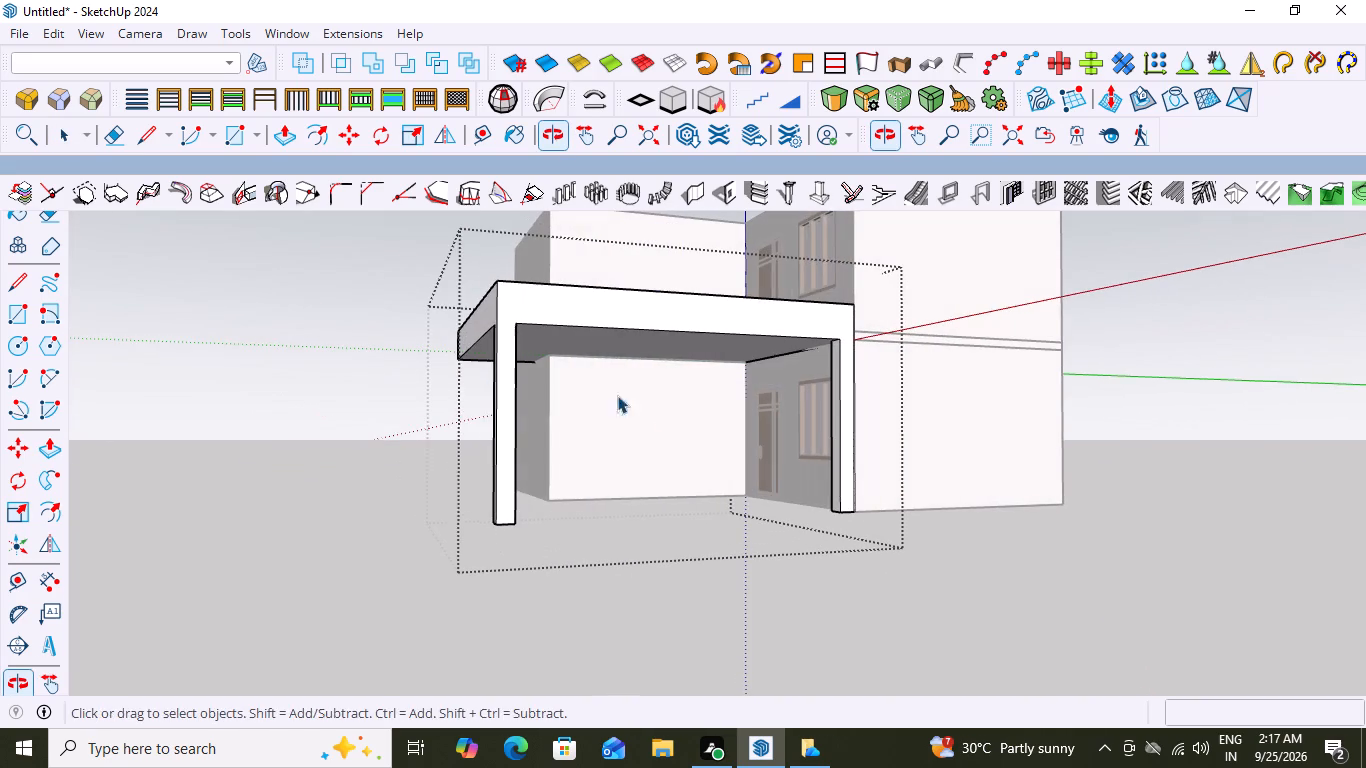
{"action": "middle_click_drag", "start_coordinate": [761, 388], "coordinate": [715, 379]}
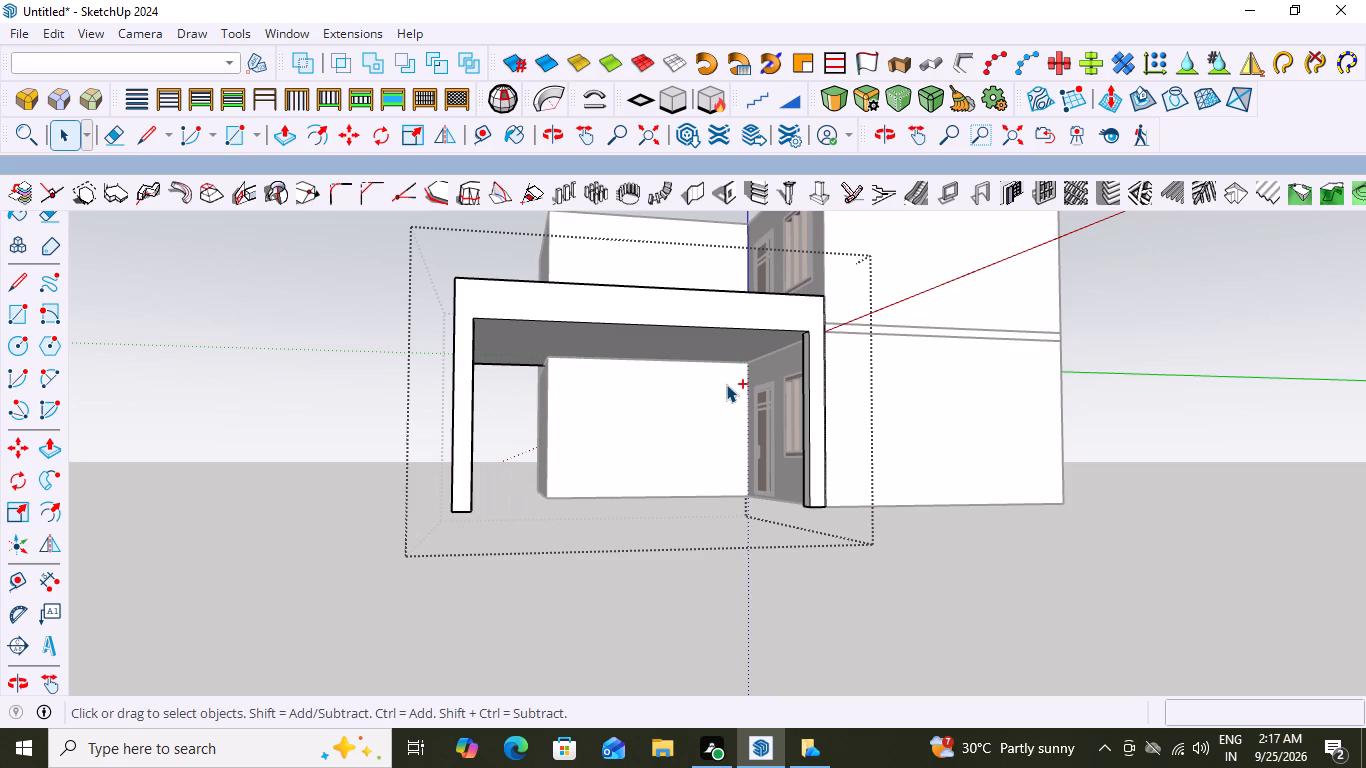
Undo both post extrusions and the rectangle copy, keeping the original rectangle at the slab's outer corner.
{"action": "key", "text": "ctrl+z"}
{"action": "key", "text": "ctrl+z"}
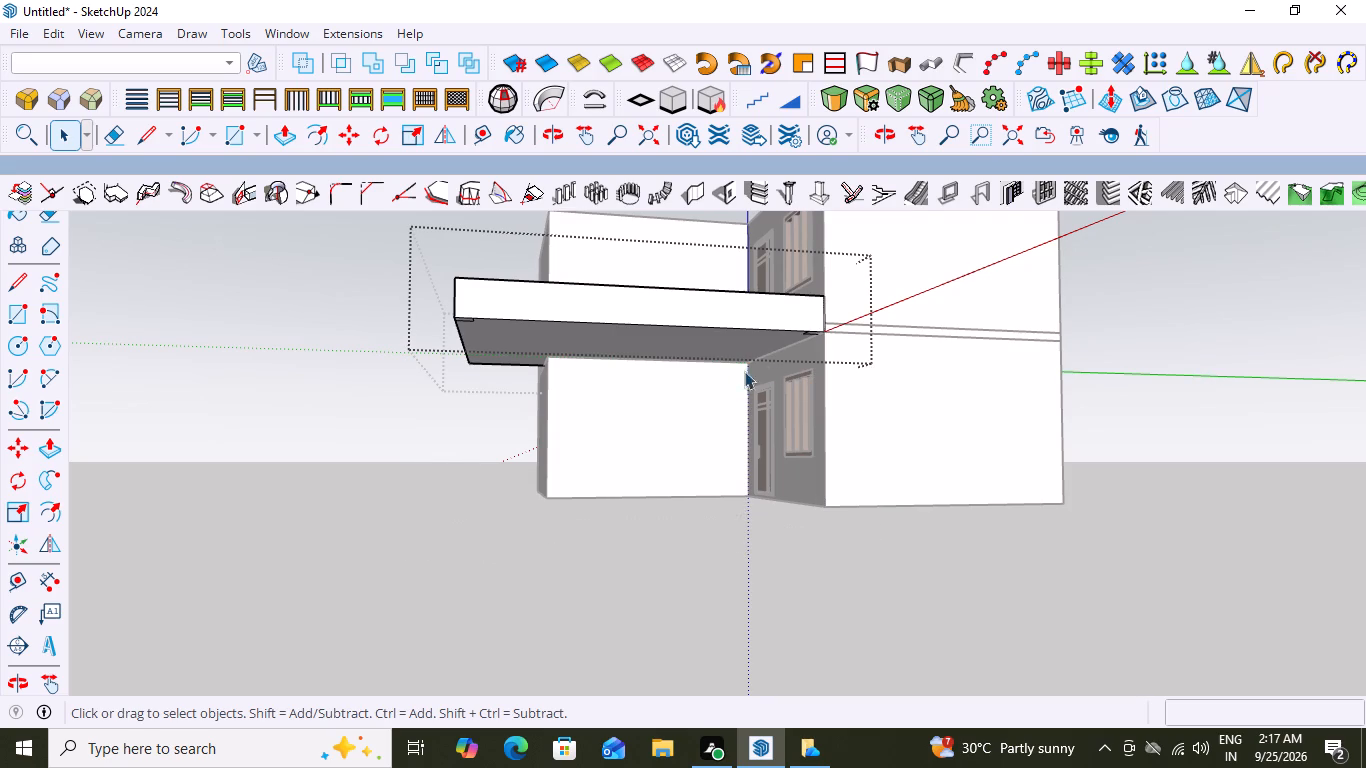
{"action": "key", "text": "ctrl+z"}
Copy the rectangle at the slab's outer corner about 15' along the slab's underside edge, toward the house wall.
{"action": "scroll", "coordinate": [792, 317], "scroll_direction": "up", "scroll_amount": 2}
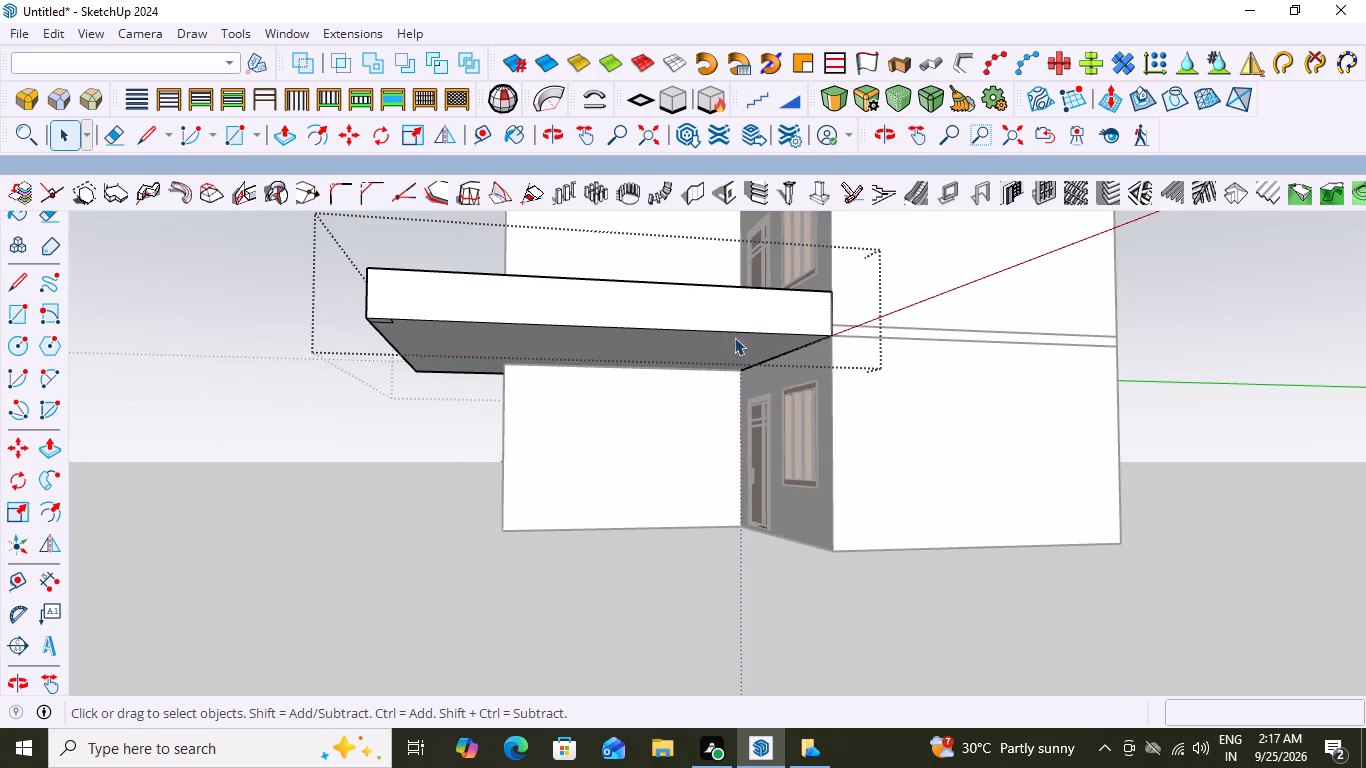
{"action": "middle_click_drag", "start_coordinate": [734, 336], "coordinate": [725, 266]}
{"action": "scroll", "coordinate": [370, 223], "scroll_direction": "up", "scroll_amount": 5}
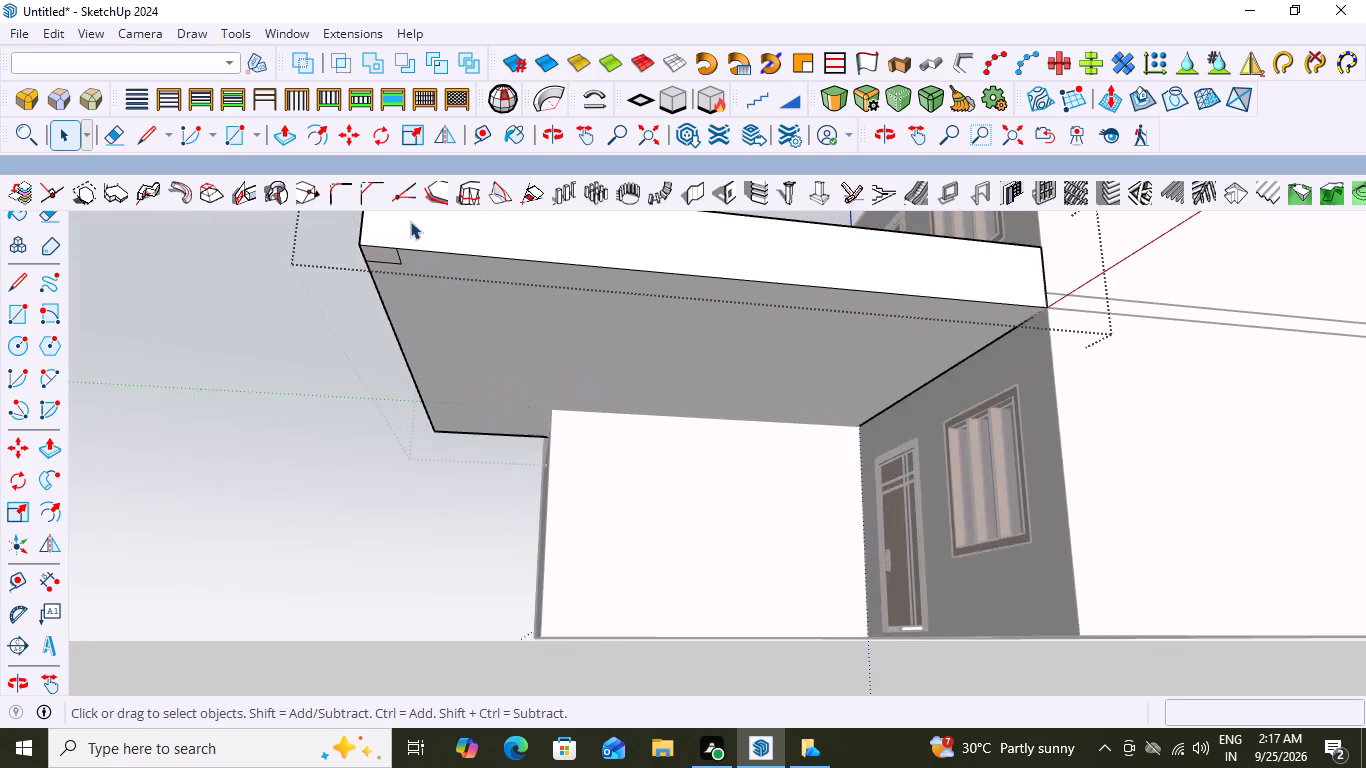
{"action": "scroll", "coordinate": [410, 221], "scroll_direction": "up", "scroll_amount": 6}
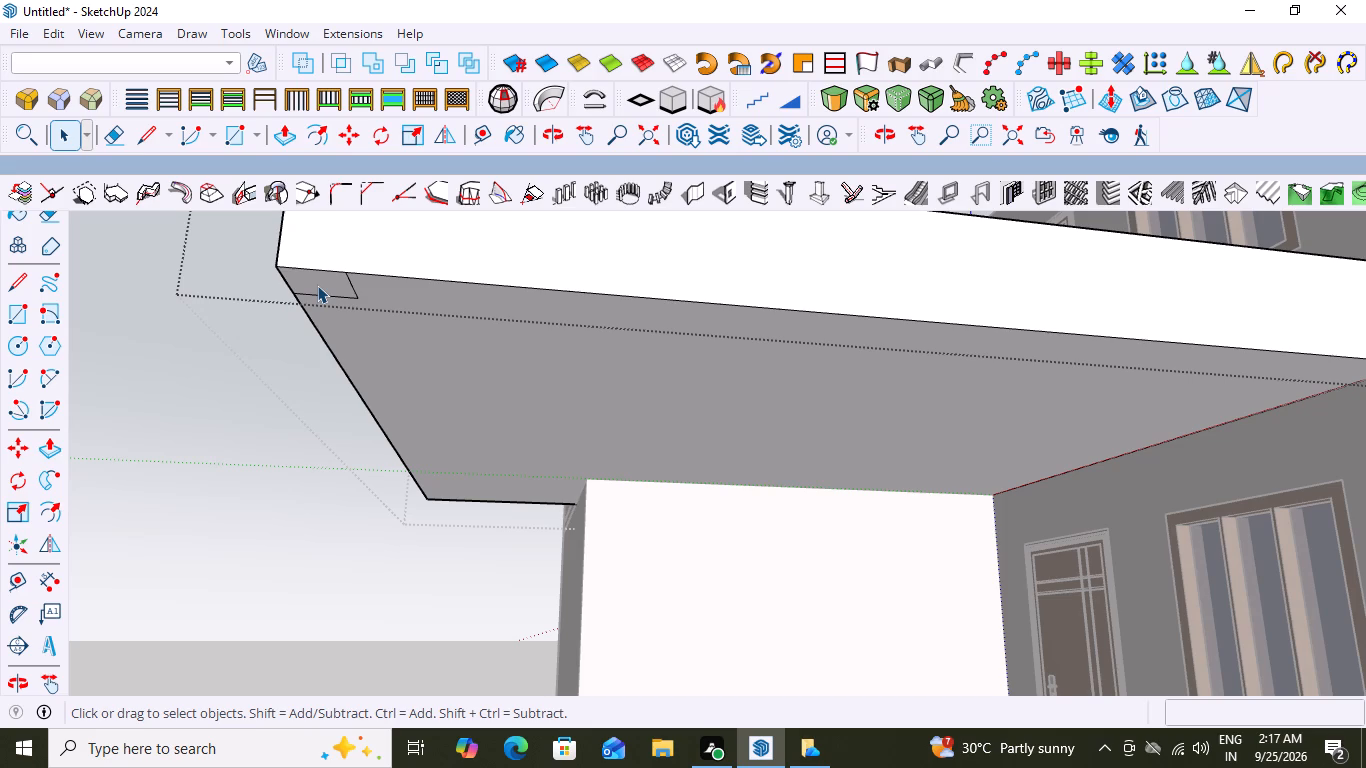
{"action": "double_click", "coordinate": [317, 285]}
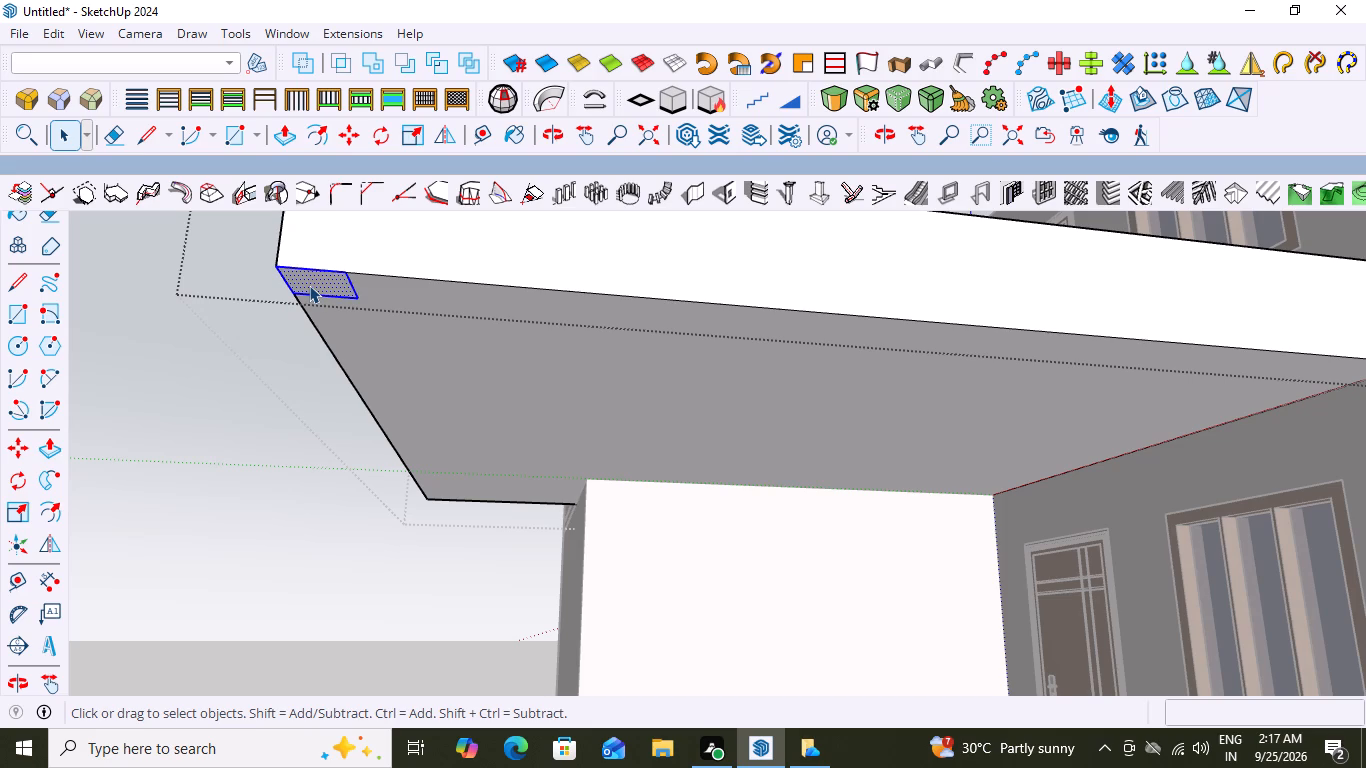
{"action": "key", "text": "m"}
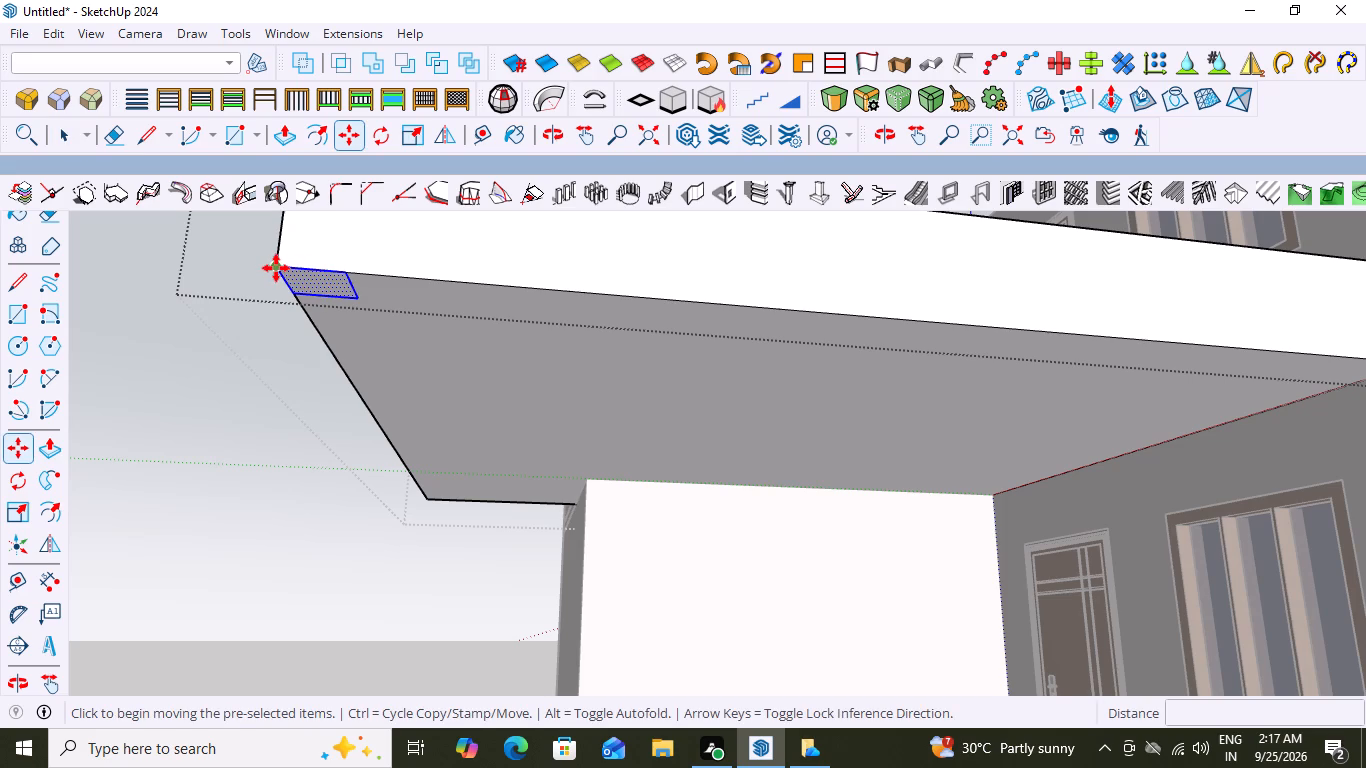
{"action": "left_click", "coordinate": [276, 268]}
{"action": "scroll", "coordinate": [534, 333], "scroll_direction": "down", "scroll_amount": 5}
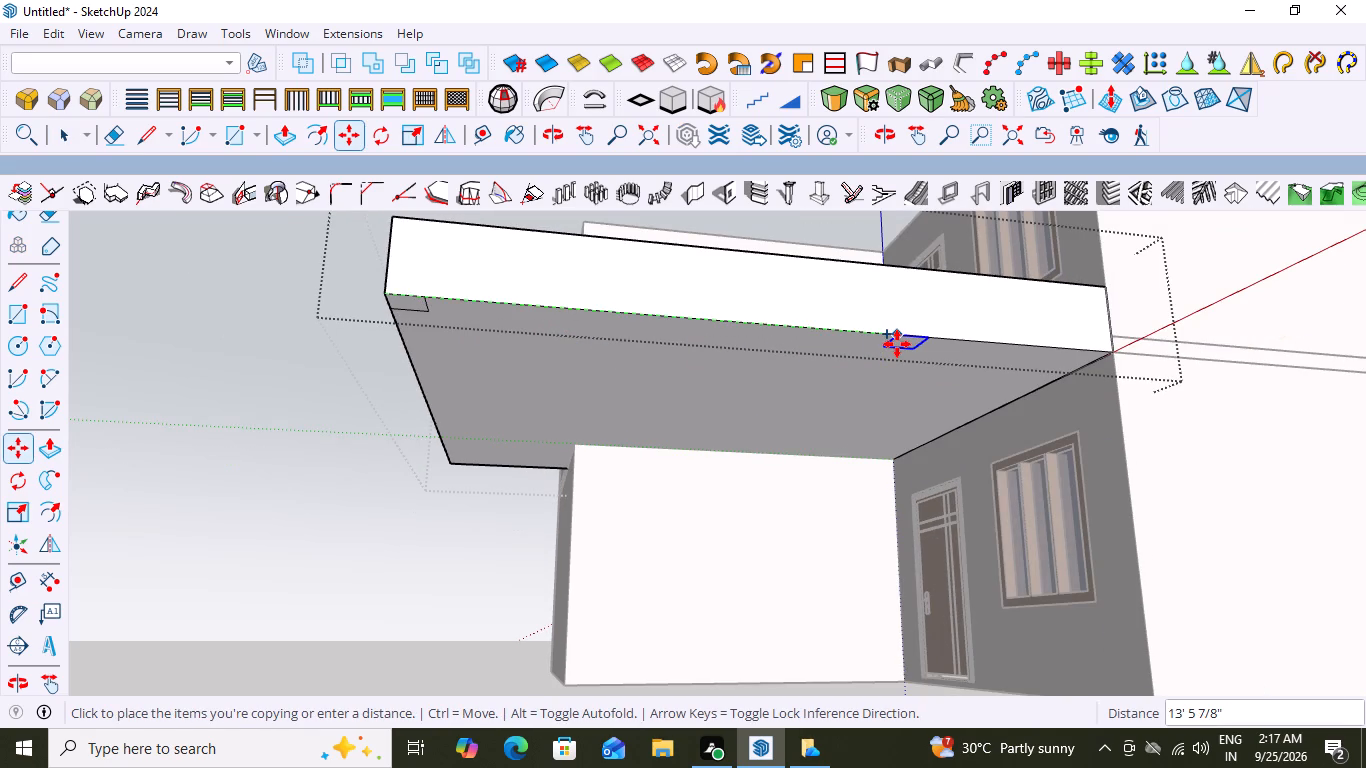
{"action": "scroll", "coordinate": [896, 348], "scroll_direction": "up", "scroll_amount": 1}
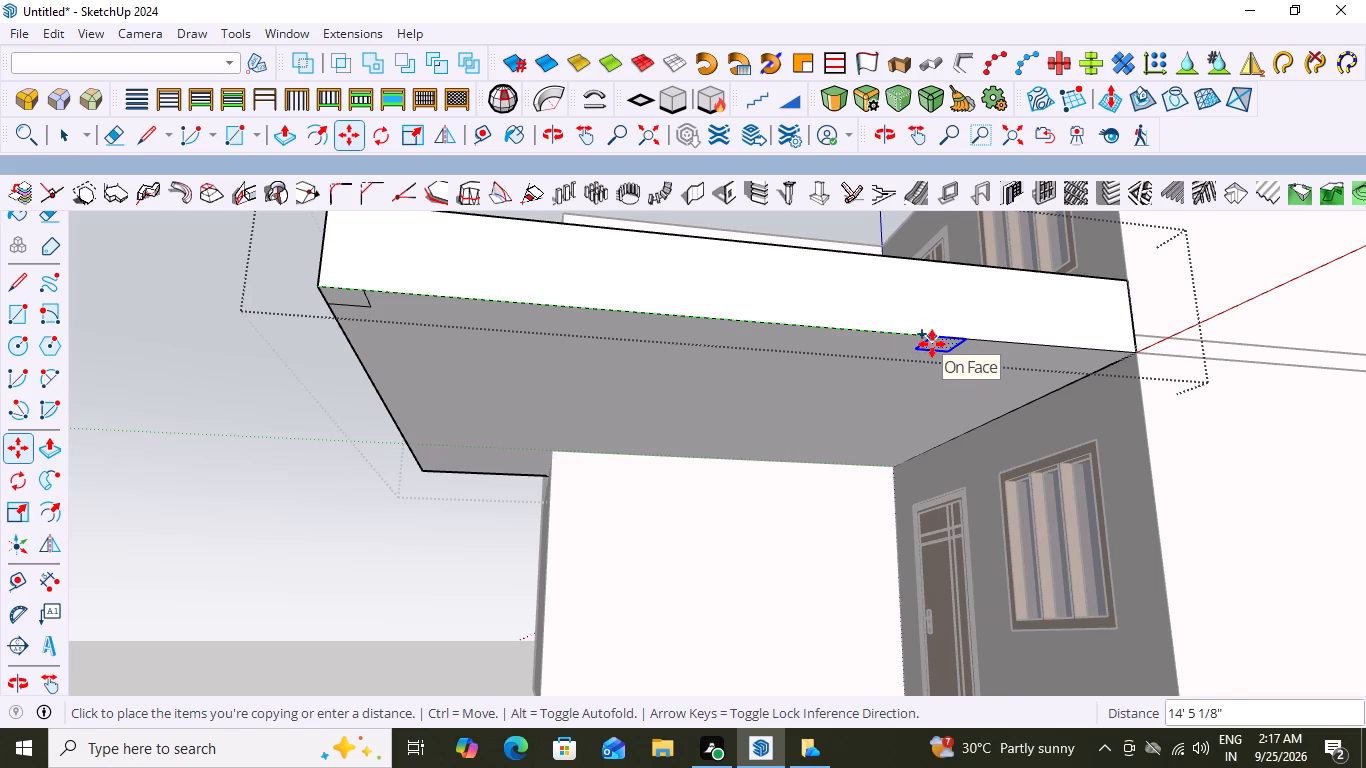
{"action": "scroll", "coordinate": [932, 344], "scroll_direction": "up", "scroll_amount": 3}
{"action": "scroll", "coordinate": [920, 348], "scroll_direction": "down", "scroll_amount": 2}
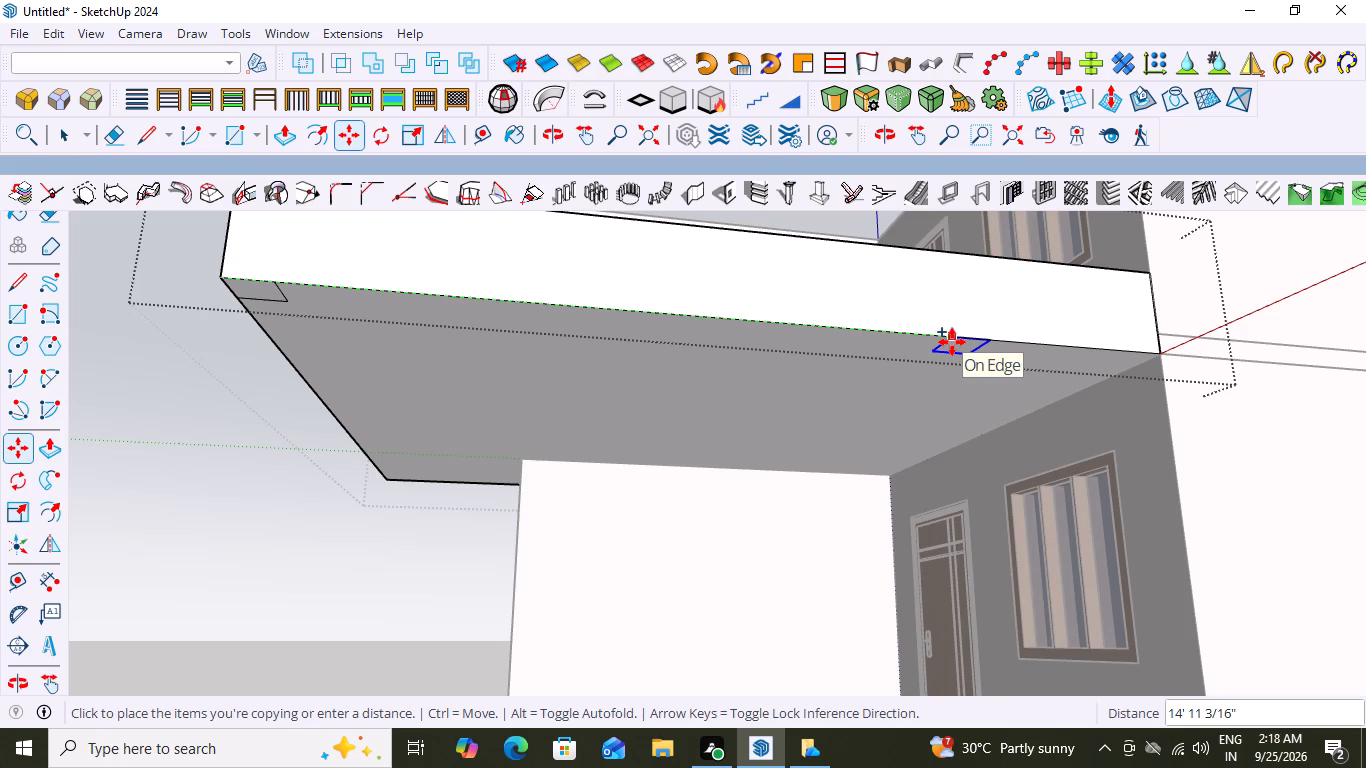
{"action": "left_click", "coordinate": [956, 342]}
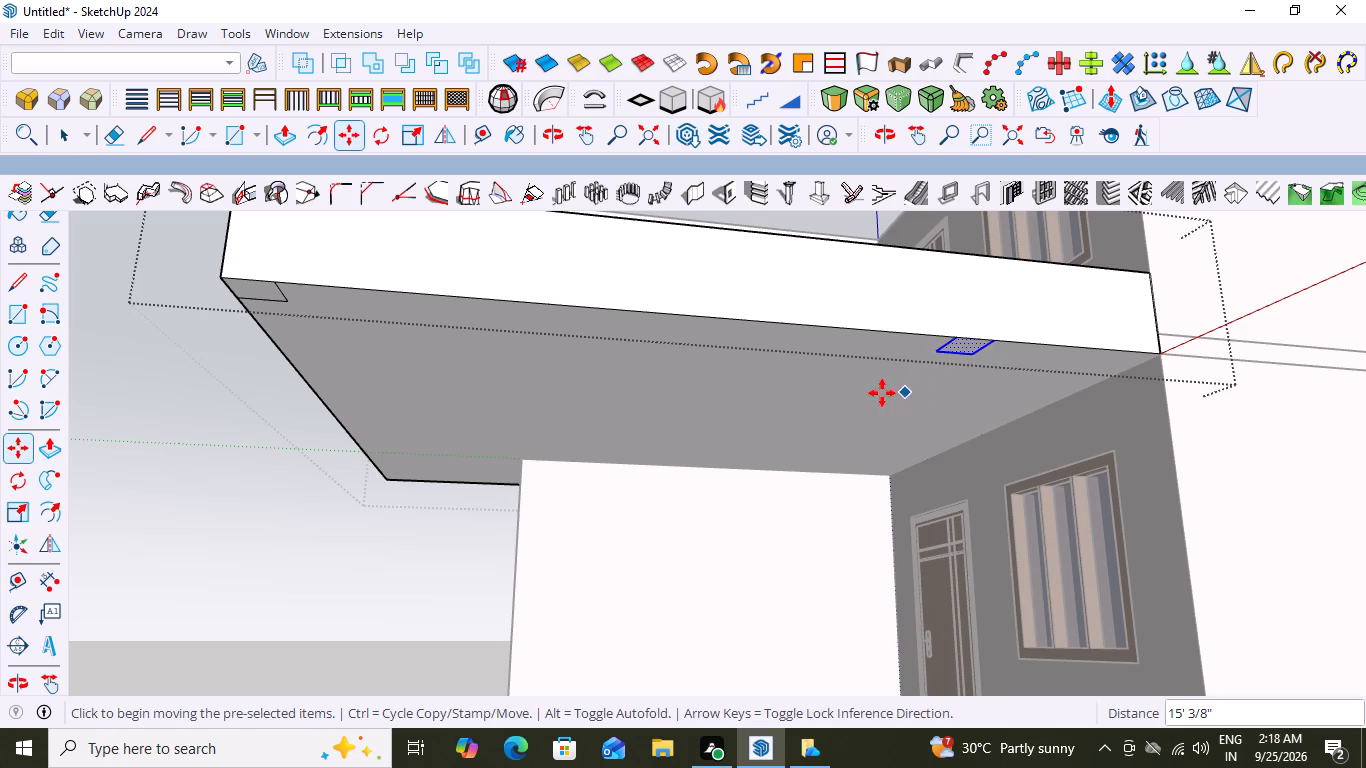
{"action": "key", "text": "space"}
Extrude the copied rectangle 10' down as a post, level with the base of the house wall.
{"action": "key", "text": "p"}
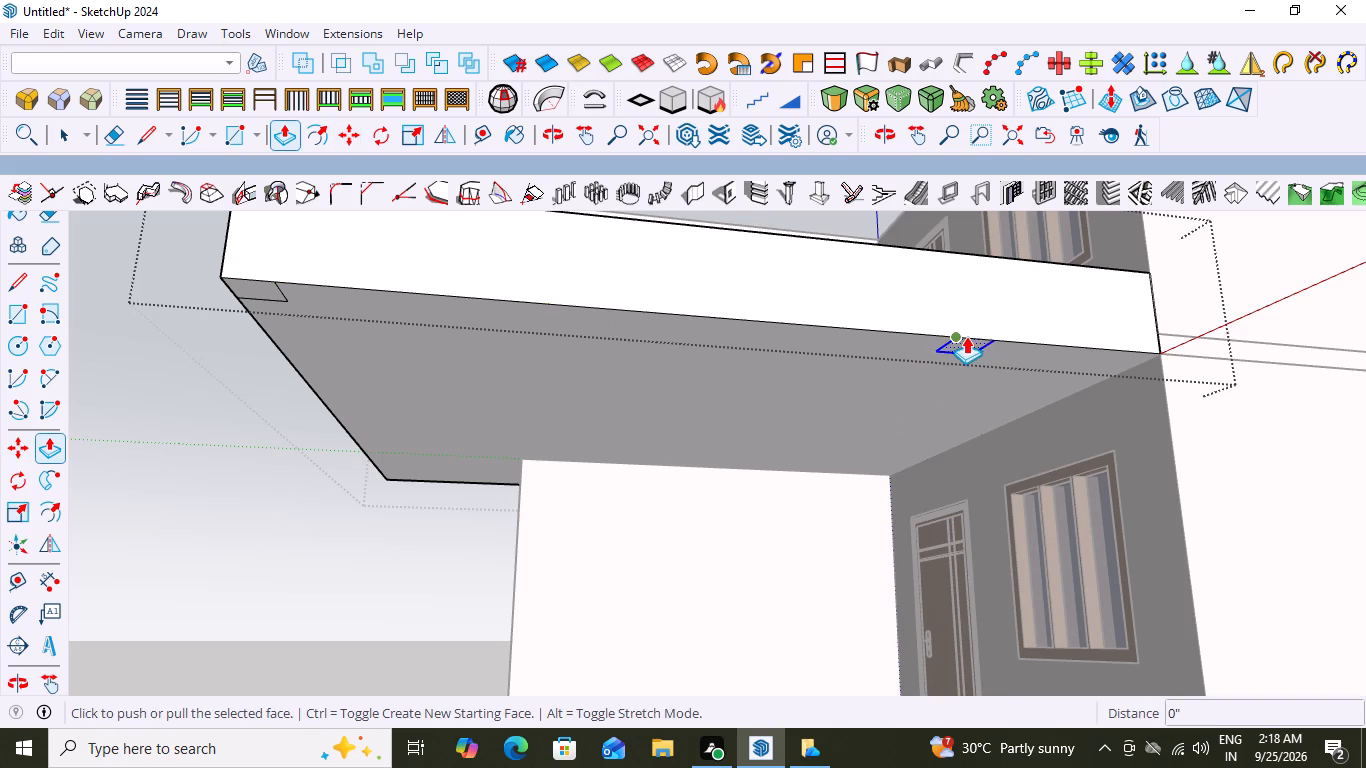
{"action": "left_click", "coordinate": [966, 336]}
{"action": "scroll", "coordinate": [963, 398], "scroll_direction": "down", "scroll_amount": 14}
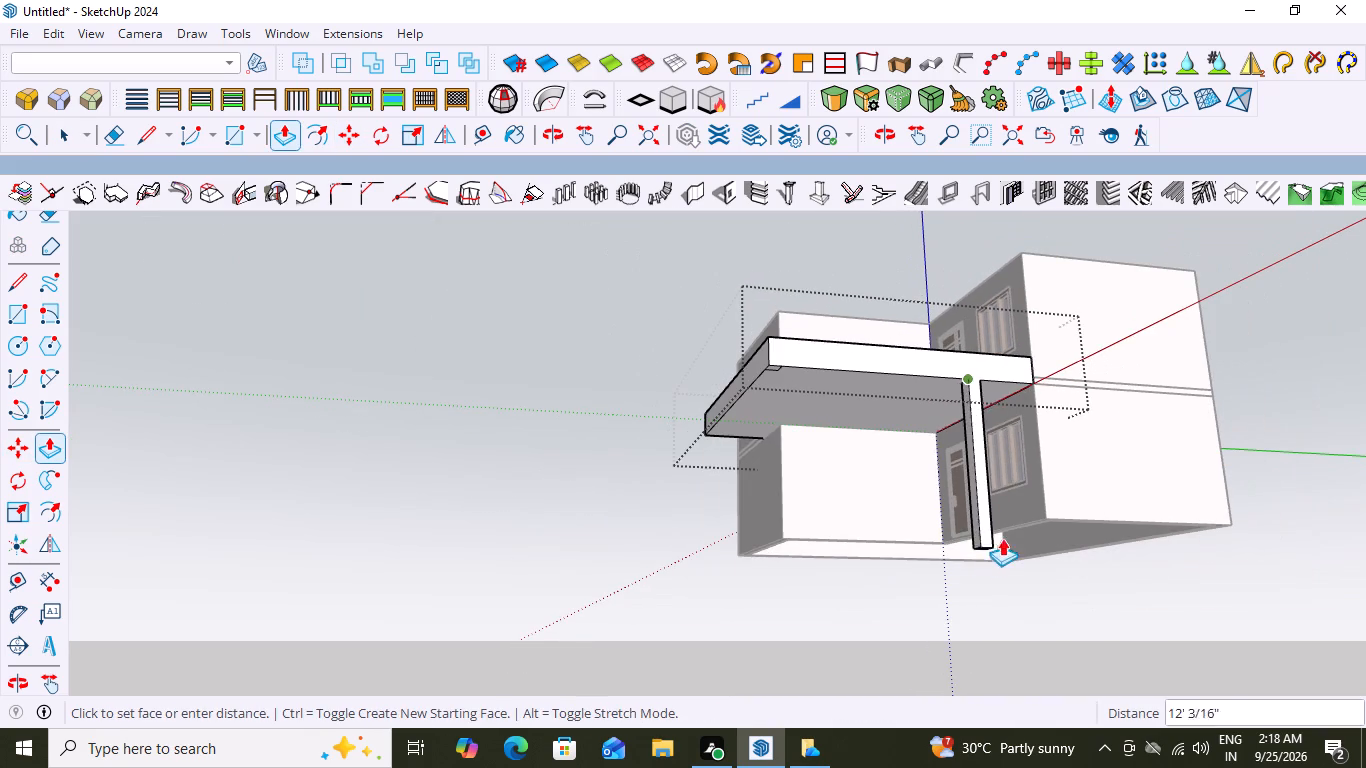
{"action": "middle_click_drag", "start_coordinate": [1003, 514], "coordinate": [1012, 657]}
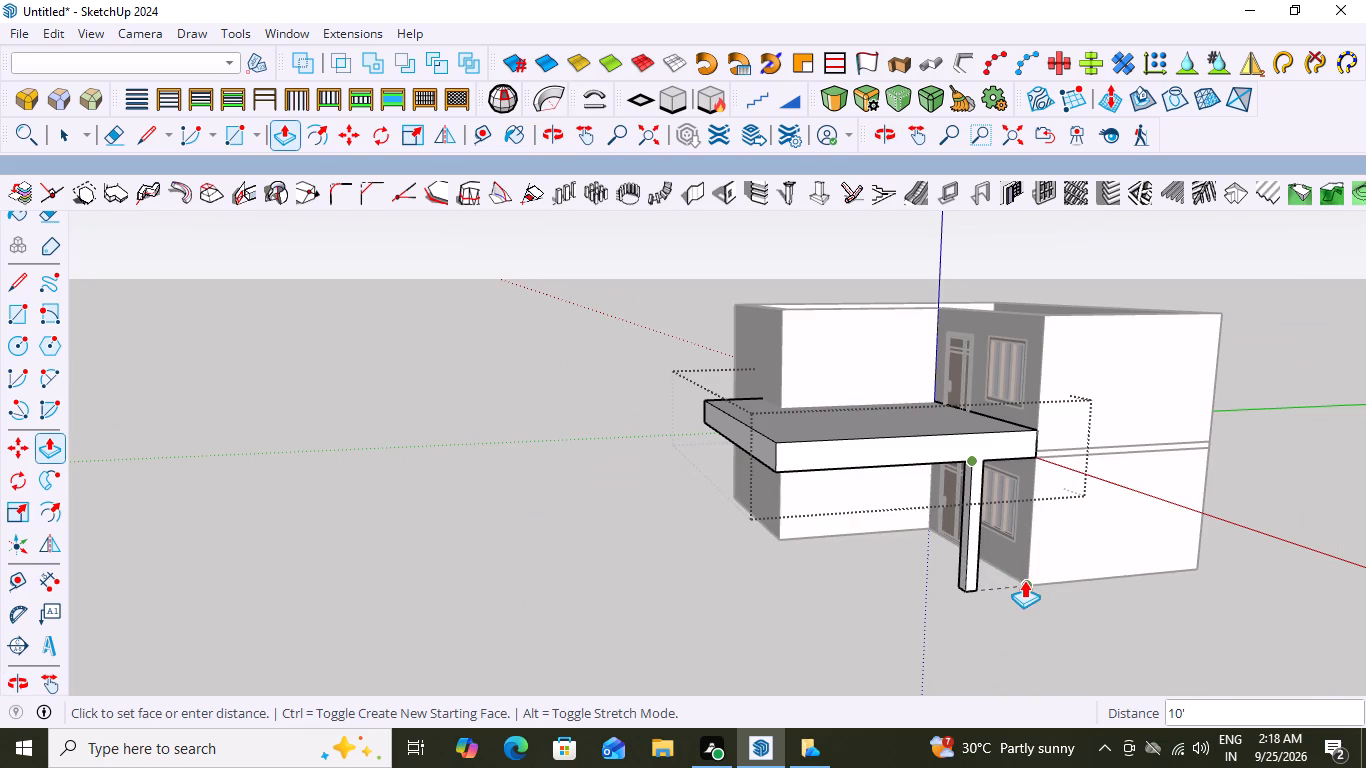
{"action": "left_click", "coordinate": [1025, 581]}
Extrude the rectangle at the slab's outer corner down to match the other post's base, and exit the slab group.
{"action": "middle_click_drag", "start_coordinate": [933, 484], "coordinate": [890, 295]}
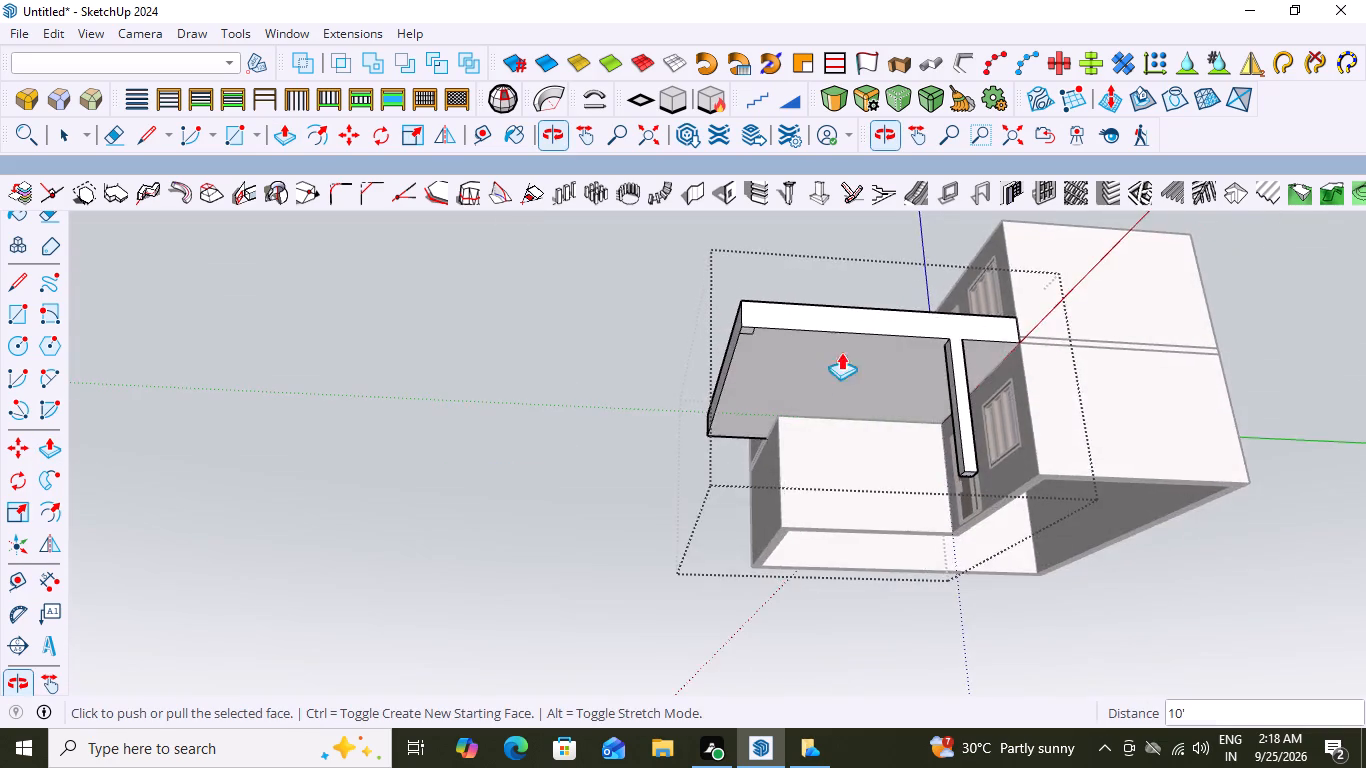
{"action": "scroll", "coordinate": [807, 385], "scroll_direction": "up", "scroll_amount": 6}
{"action": "key", "text": "space"}
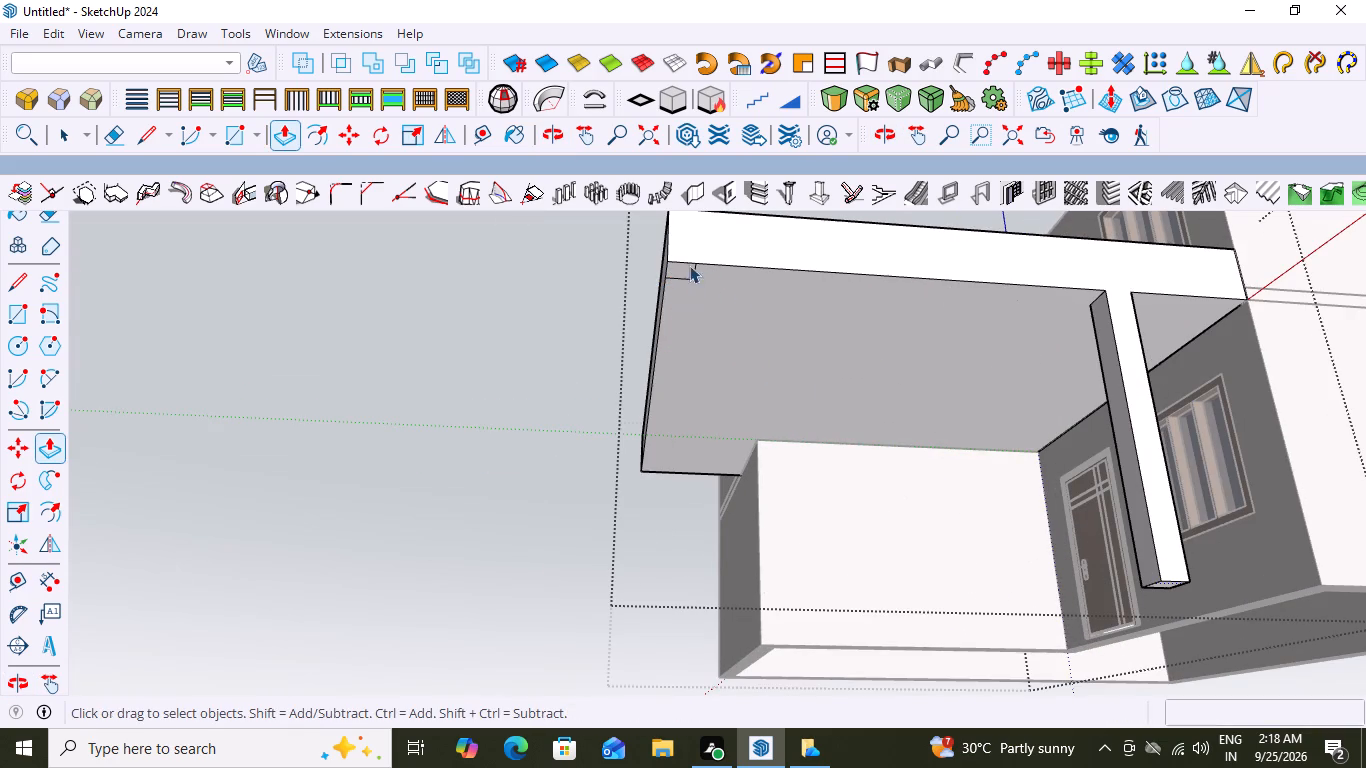
{"action": "left_click", "coordinate": [686, 272]}
{"action": "key", "text": "p"}
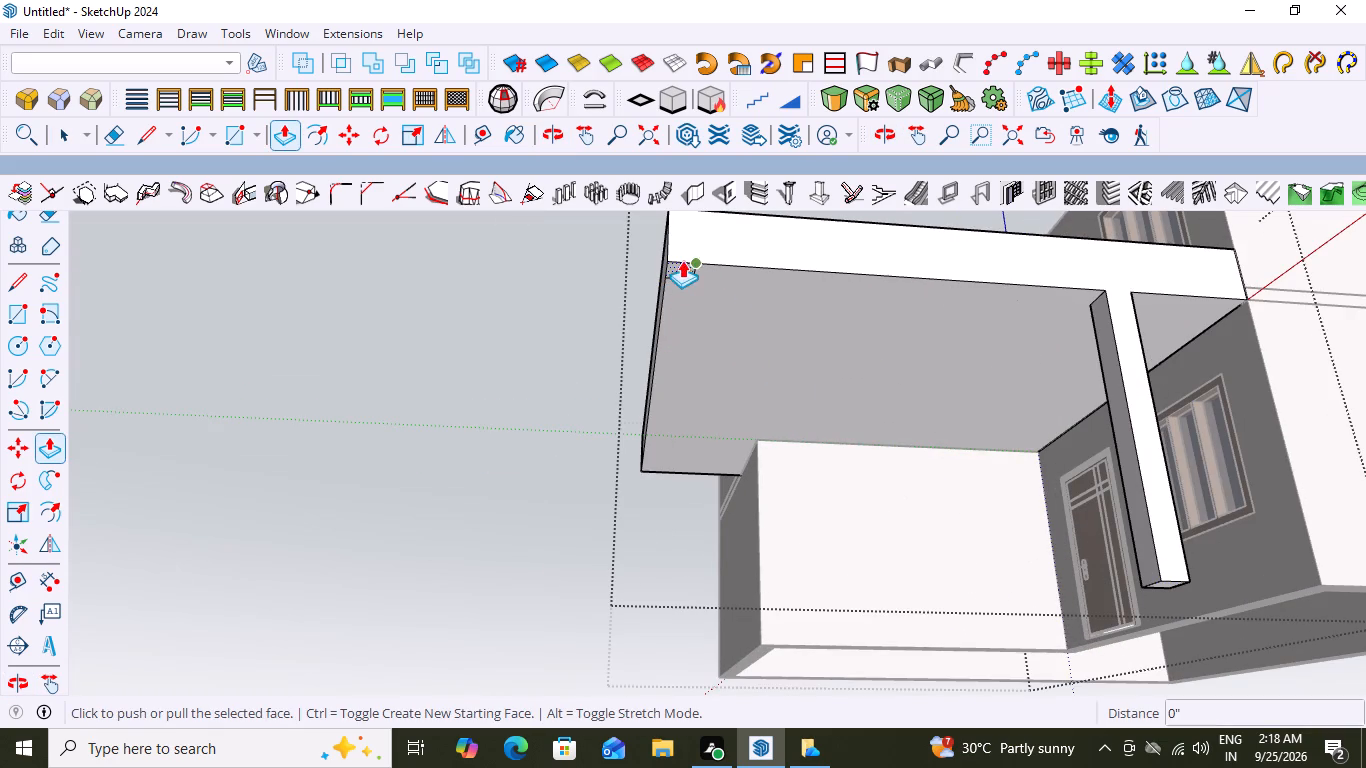
{"action": "left_click", "coordinate": [679, 255]}
{"action": "scroll", "coordinate": [706, 397], "scroll_direction": "down", "scroll_amount": 9}
{"action": "middle_click_drag", "start_coordinate": [800, 462], "coordinate": [823, 602]}
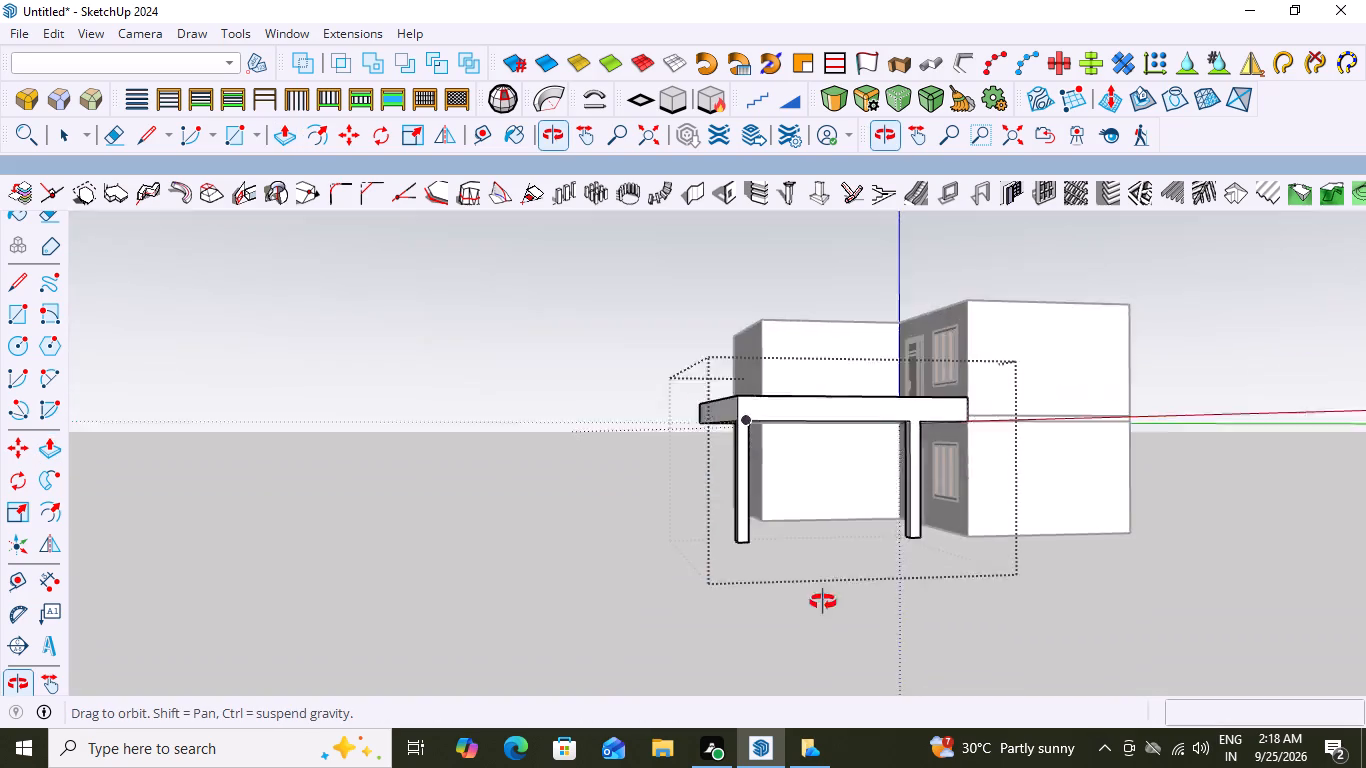
{"action": "middle_click_drag", "start_coordinate": [823, 602], "coordinate": [839, 642]}
{"action": "scroll", "coordinate": [877, 530], "scroll_direction": "up", "scroll_amount": 8}
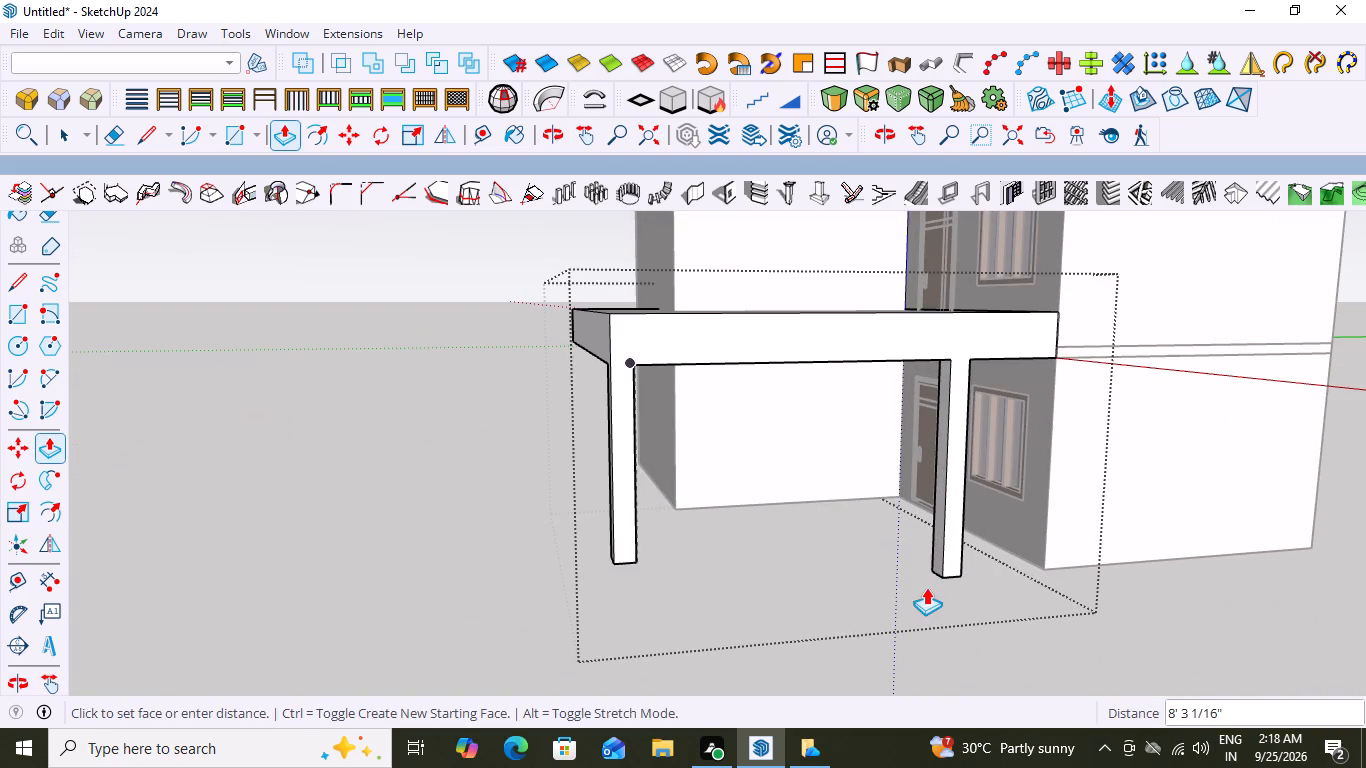
{"action": "left_click", "coordinate": [943, 577]}
{"action": "key", "text": "space"}
{"action": "left_click", "coordinate": [512, 494]}
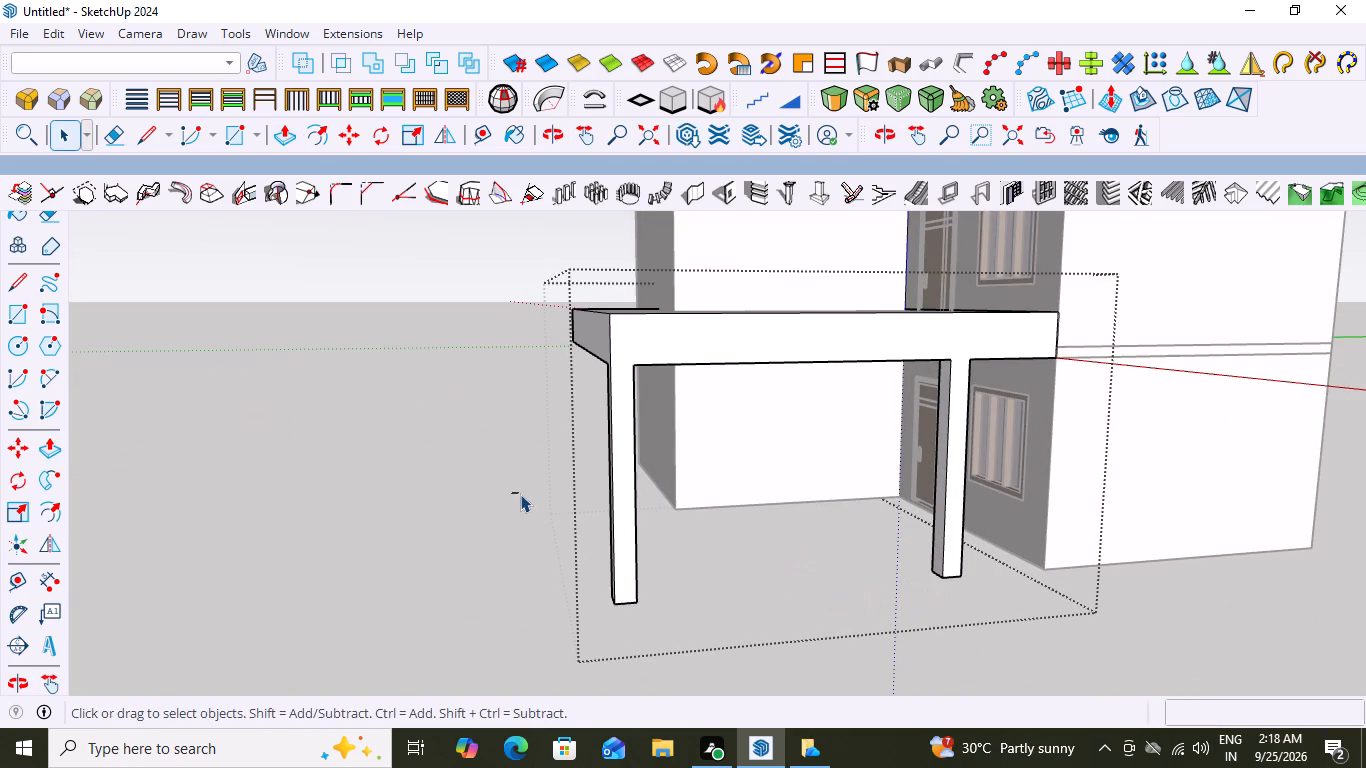
{"action": "middle_click_drag", "start_coordinate": [537, 497], "coordinate": [926, 534]}
{"action": "double_click", "coordinate": [876, 485]}
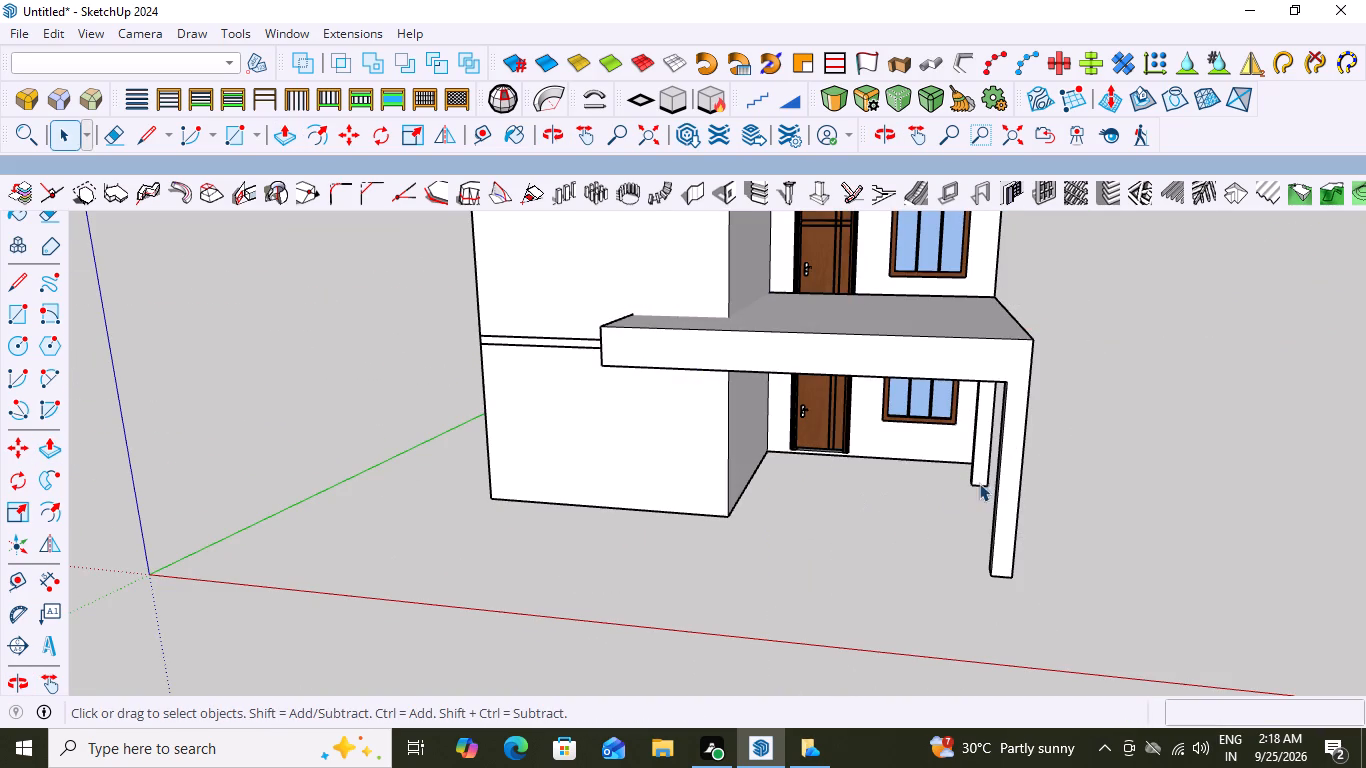
Examine the slab and its two posts against the house, checking their position relative to the walls and windows.
{"action": "scroll", "coordinate": [732, 400], "scroll_direction": "down", "scroll_amount": 2}
{"action": "scroll", "coordinate": [829, 420], "scroll_direction": "down", "scroll_amount": 1}
{"action": "middle_click_drag", "start_coordinate": [908, 433], "coordinate": [1026, 427]}
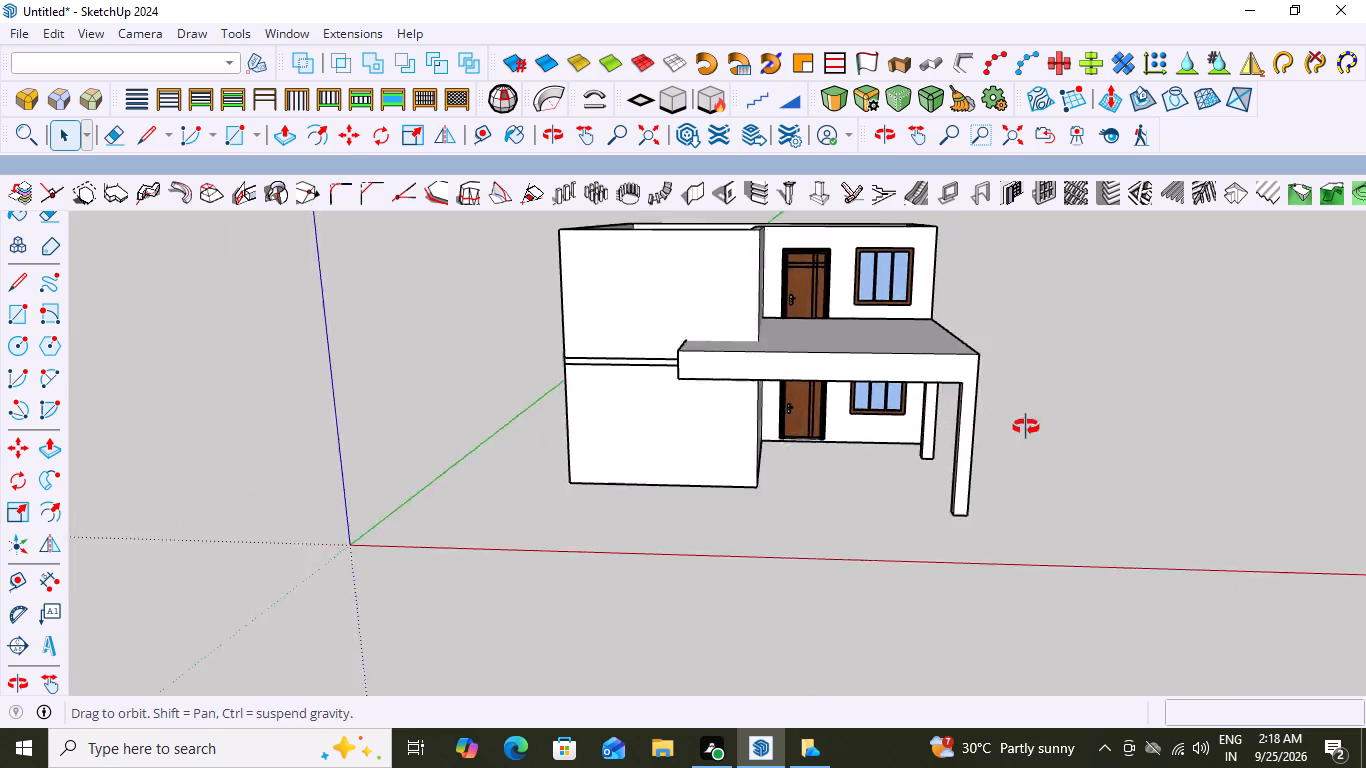
{"action": "middle_click_drag", "start_coordinate": [1026, 427], "coordinate": [1043, 421]}
{"action": "scroll", "coordinate": [940, 409], "scroll_direction": "up", "scroll_amount": 5}
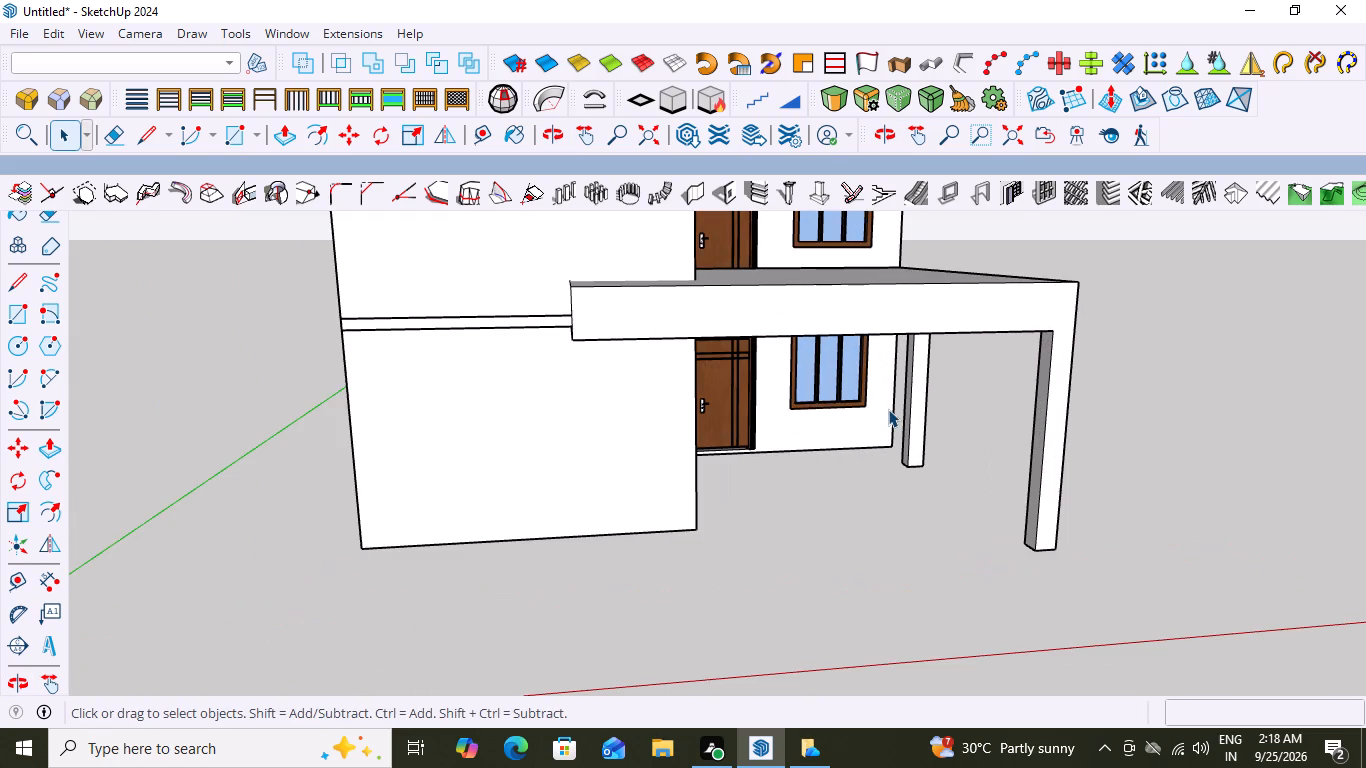
{"action": "scroll", "coordinate": [901, 419], "scroll_direction": "up", "scroll_amount": 1}
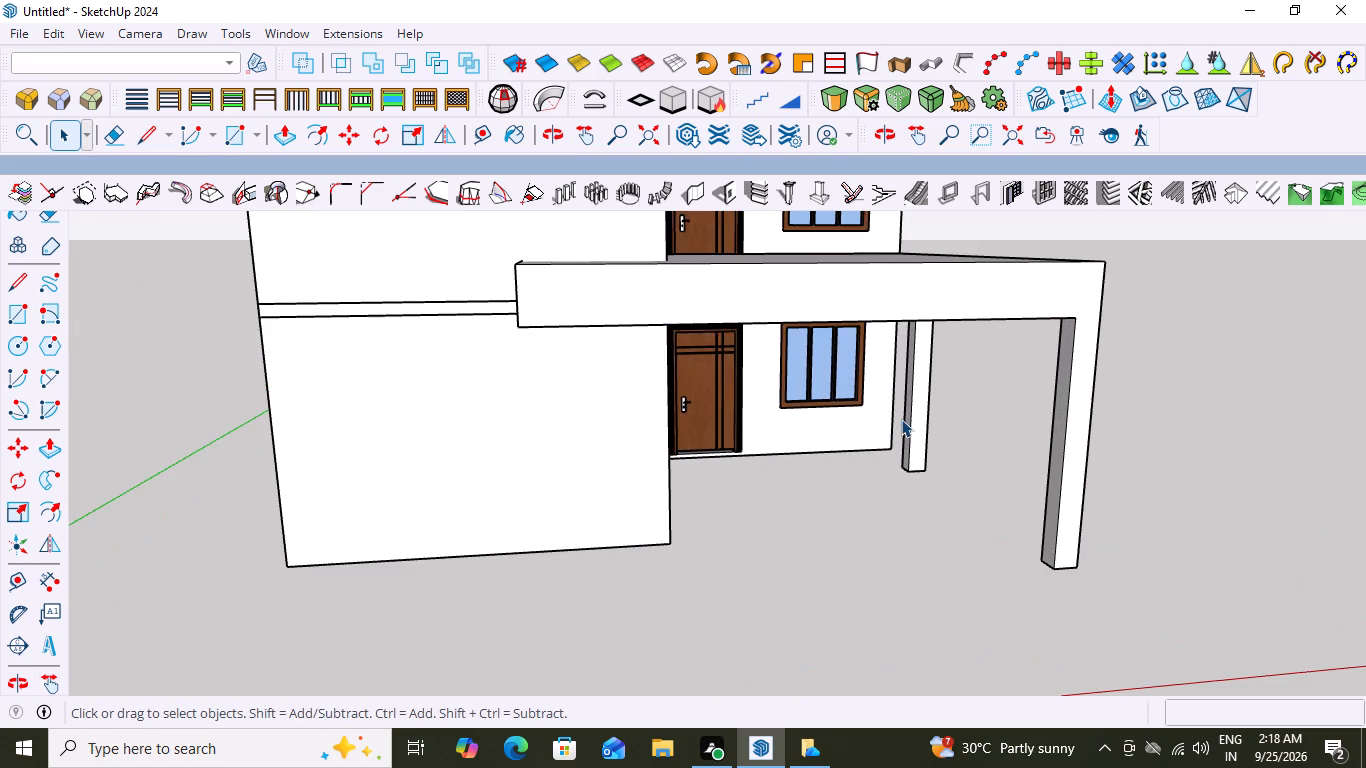
{"action": "scroll", "coordinate": [901, 419], "scroll_direction": "down", "scroll_amount": 7}
{"action": "scroll", "coordinate": [851, 344], "scroll_direction": "down", "scroll_amount": 1}
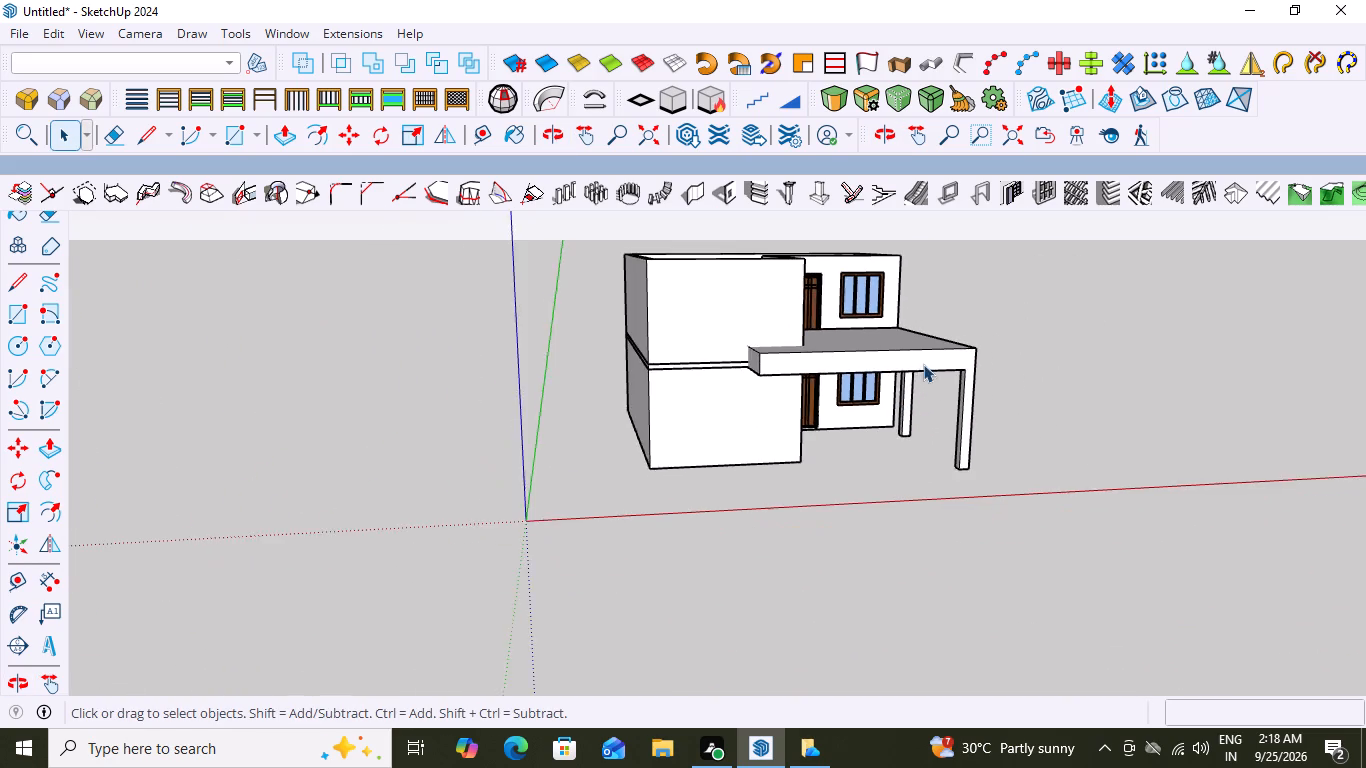
{"action": "scroll", "coordinate": [923, 364], "scroll_direction": "down", "scroll_amount": 1}
{"action": "middle_click_drag", "start_coordinate": [914, 368], "coordinate": [898, 322]}
{"action": "scroll", "coordinate": [899, 376], "scroll_direction": "up", "scroll_amount": 3}
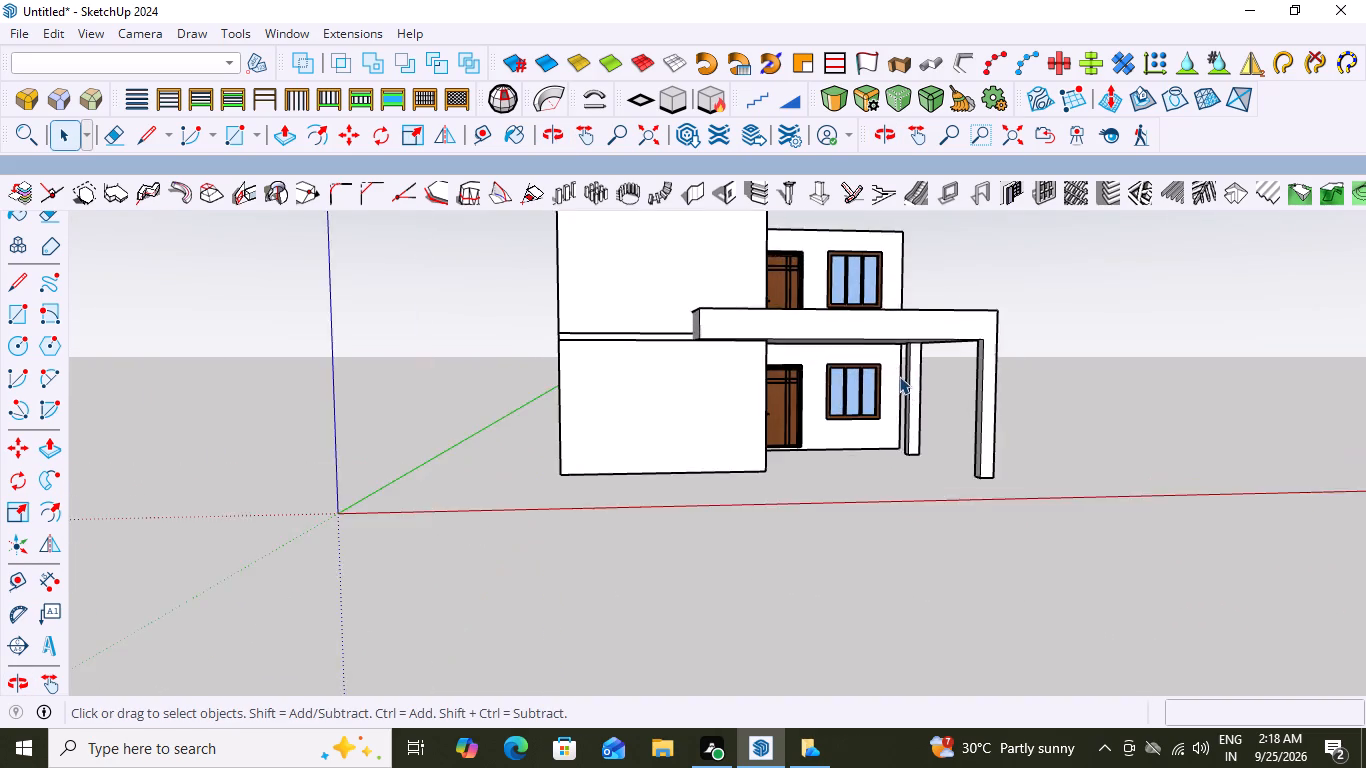
{"action": "scroll", "coordinate": [899, 376], "scroll_direction": "up", "scroll_amount": 2}
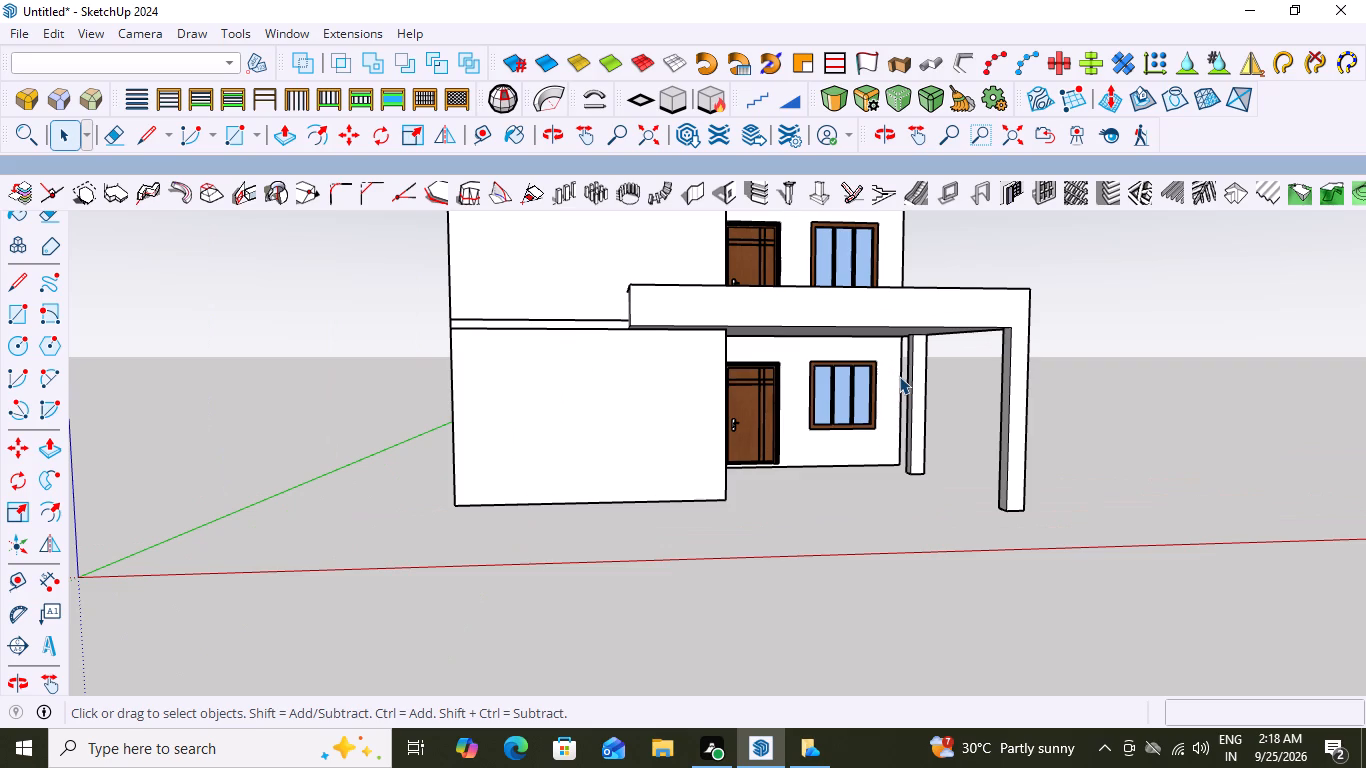
{"action": "scroll", "coordinate": [934, 374], "scroll_direction": "up", "scroll_amount": 2}
Widen the post nearer the house wall by about 2' 6" along the slab's edge, toward the outer corner post.
{"action": "middle_click_drag", "start_coordinate": [905, 367], "coordinate": [1051, 430]}
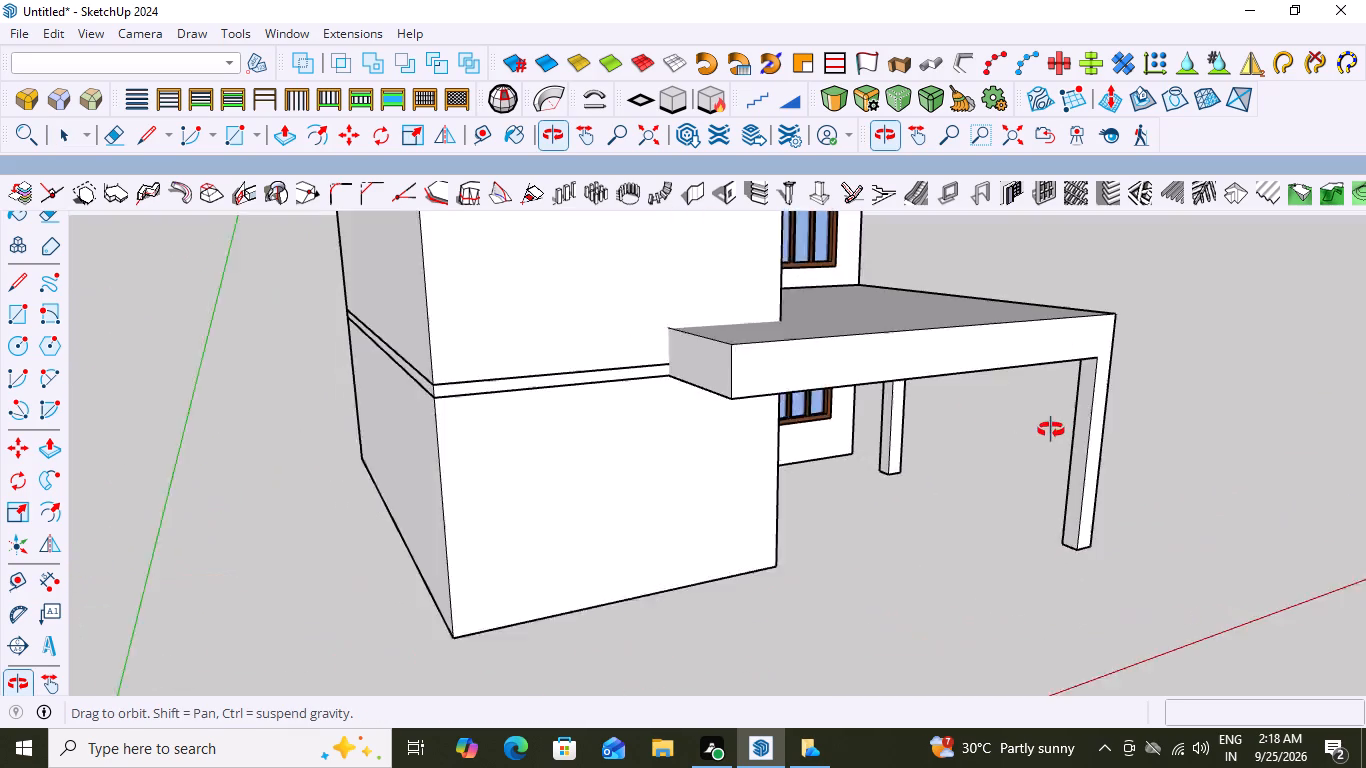
{"action": "middle_click_drag", "start_coordinate": [1051, 430], "coordinate": [1062, 371]}
{"action": "scroll", "coordinate": [1051, 380], "scroll_direction": "up", "scroll_amount": 1}
{"action": "scroll", "coordinate": [853, 393], "scroll_direction": "up", "scroll_amount": 6}
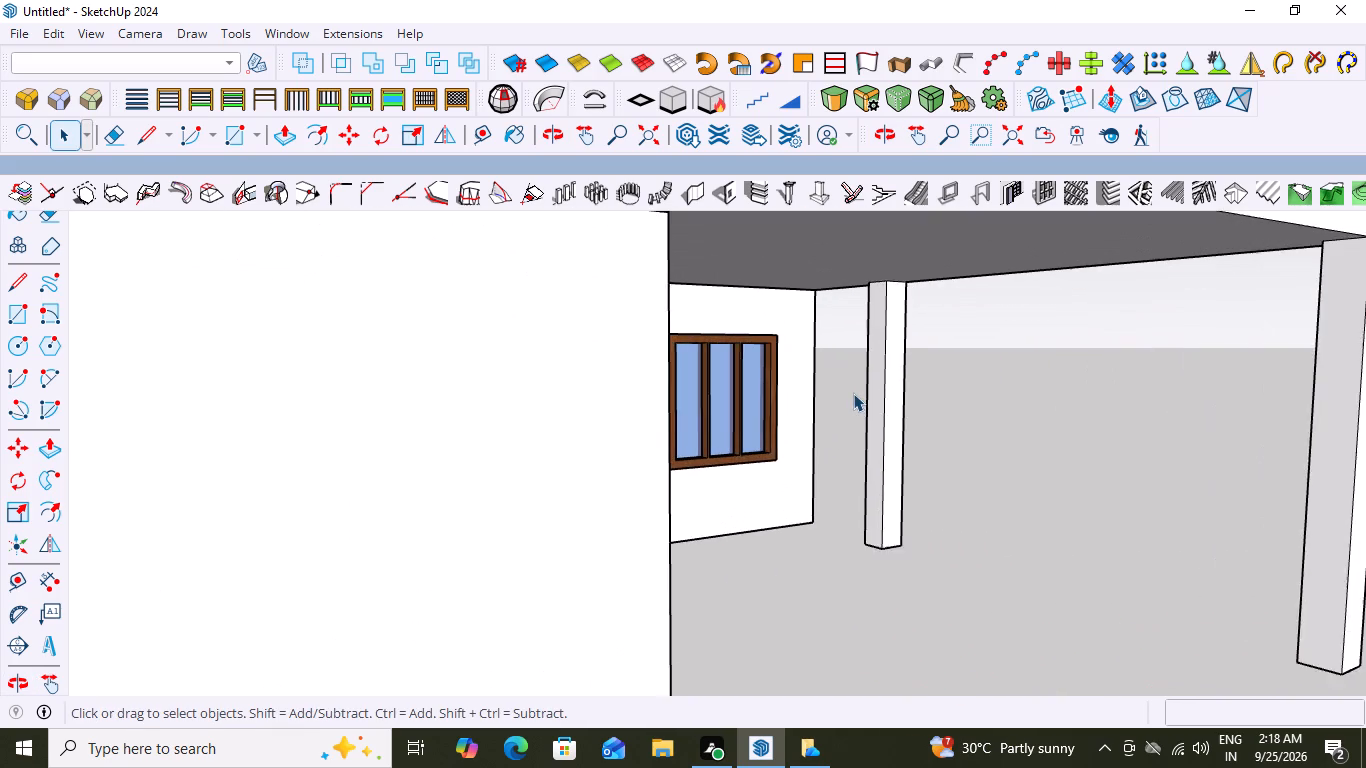
{"action": "scroll", "coordinate": [853, 393], "scroll_direction": "up", "scroll_amount": 1}
{"action": "left_click", "coordinate": [899, 377]}
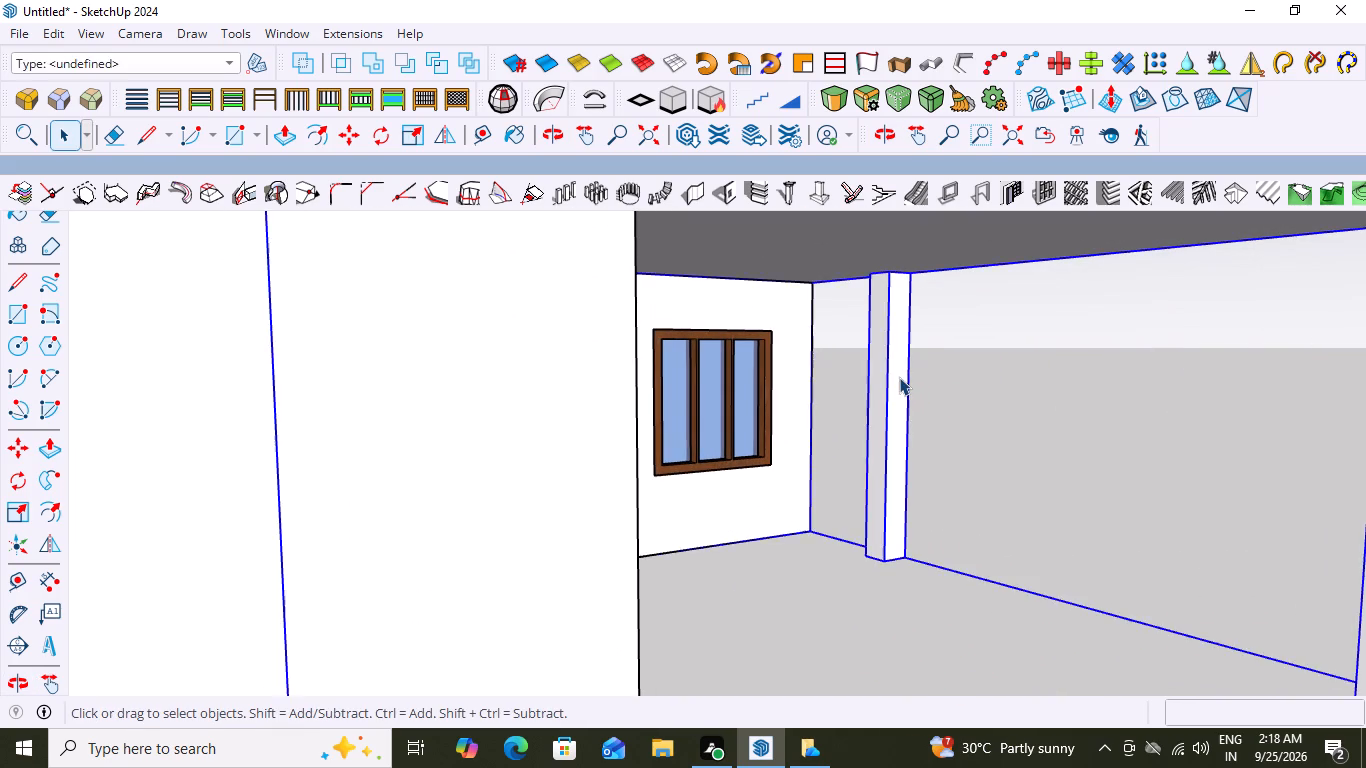
{"action": "left_click", "coordinate": [899, 377]}
{"action": "left_click", "coordinate": [899, 377]}
{"action": "left_click", "coordinate": [899, 377]}
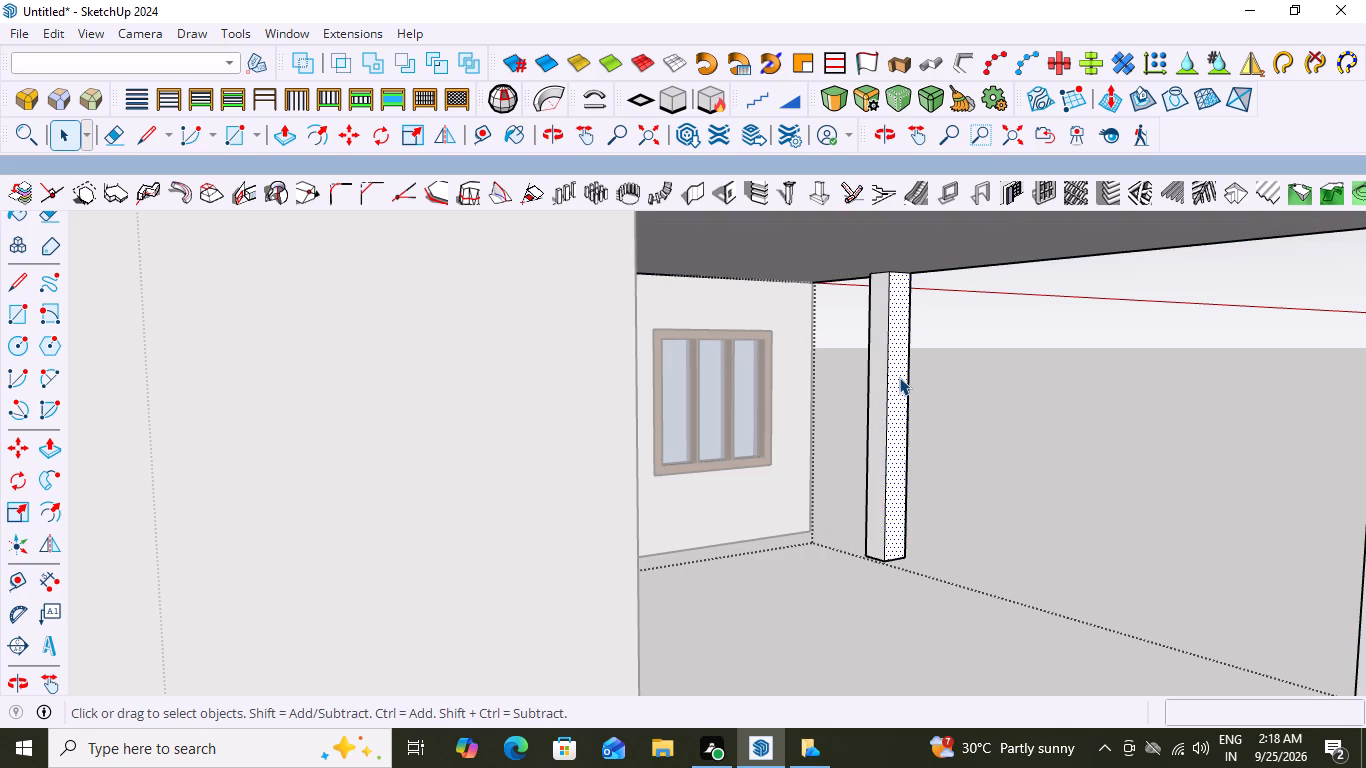
{"action": "key", "text": "p"}
{"action": "left_click", "coordinate": [899, 377]}
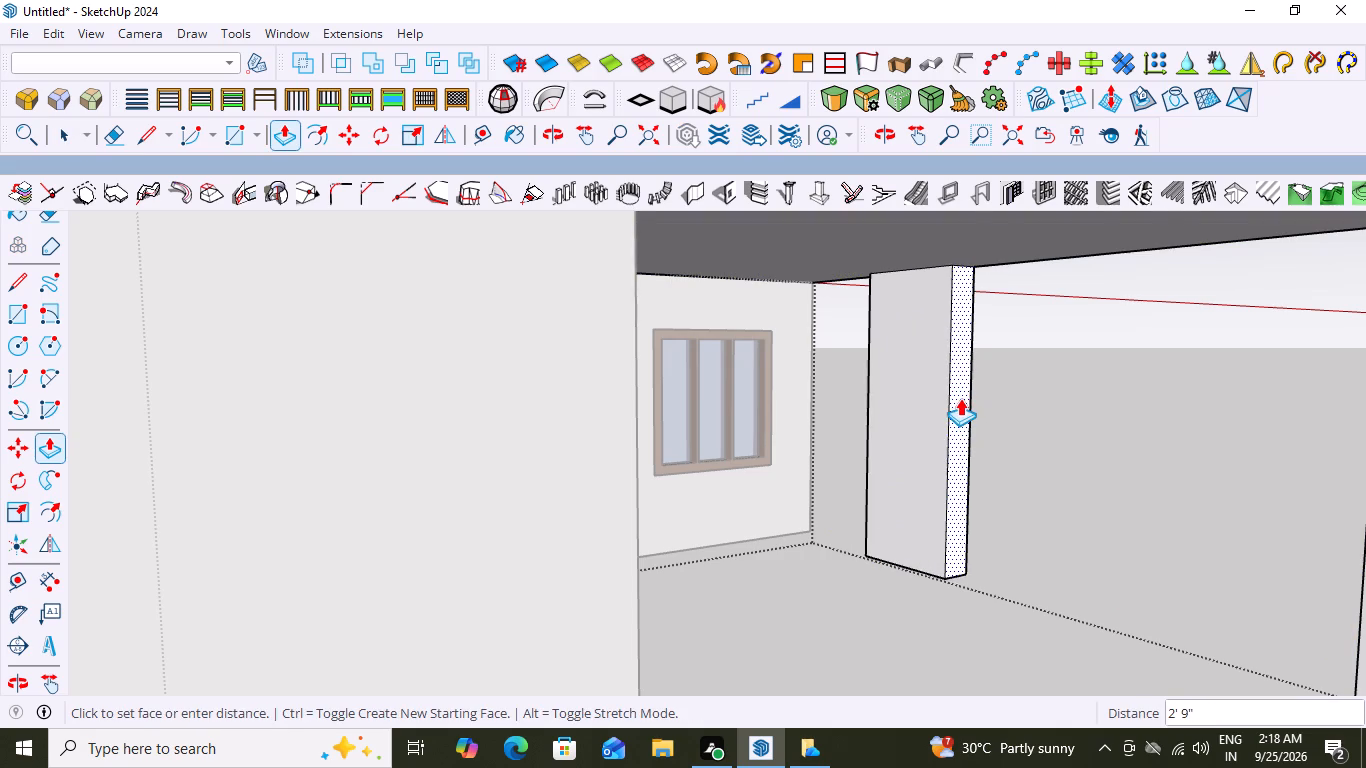
{"action": "scroll", "coordinate": [960, 398], "scroll_direction": "down", "scroll_amount": 6}
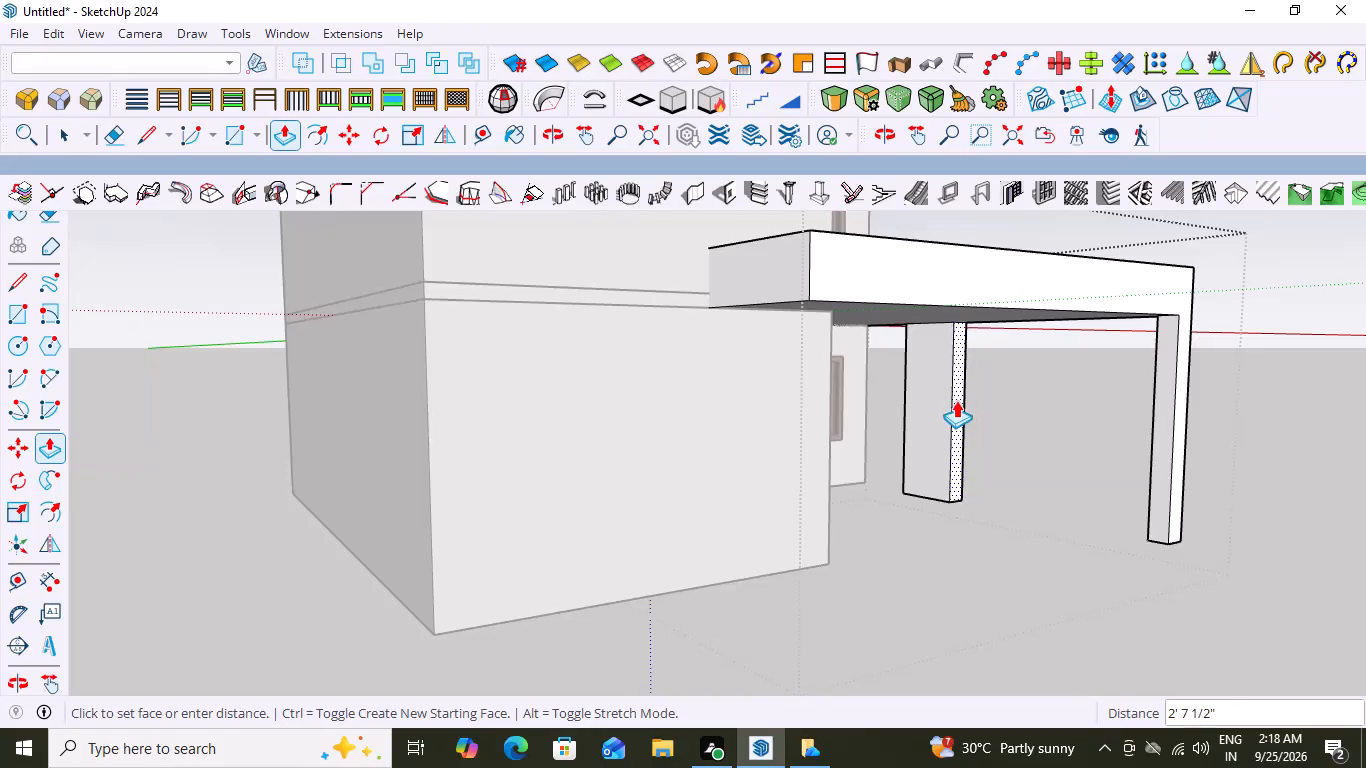
{"action": "left_click", "coordinate": [956, 400]}
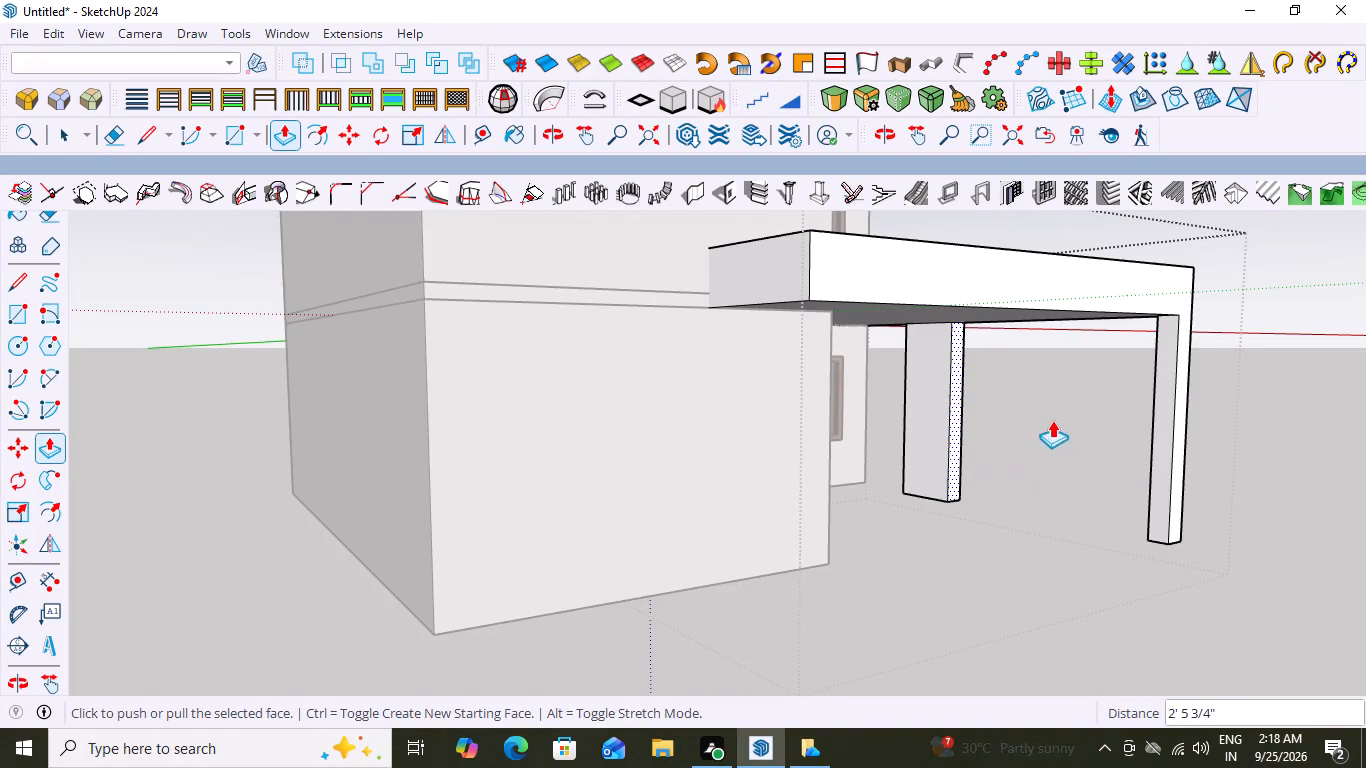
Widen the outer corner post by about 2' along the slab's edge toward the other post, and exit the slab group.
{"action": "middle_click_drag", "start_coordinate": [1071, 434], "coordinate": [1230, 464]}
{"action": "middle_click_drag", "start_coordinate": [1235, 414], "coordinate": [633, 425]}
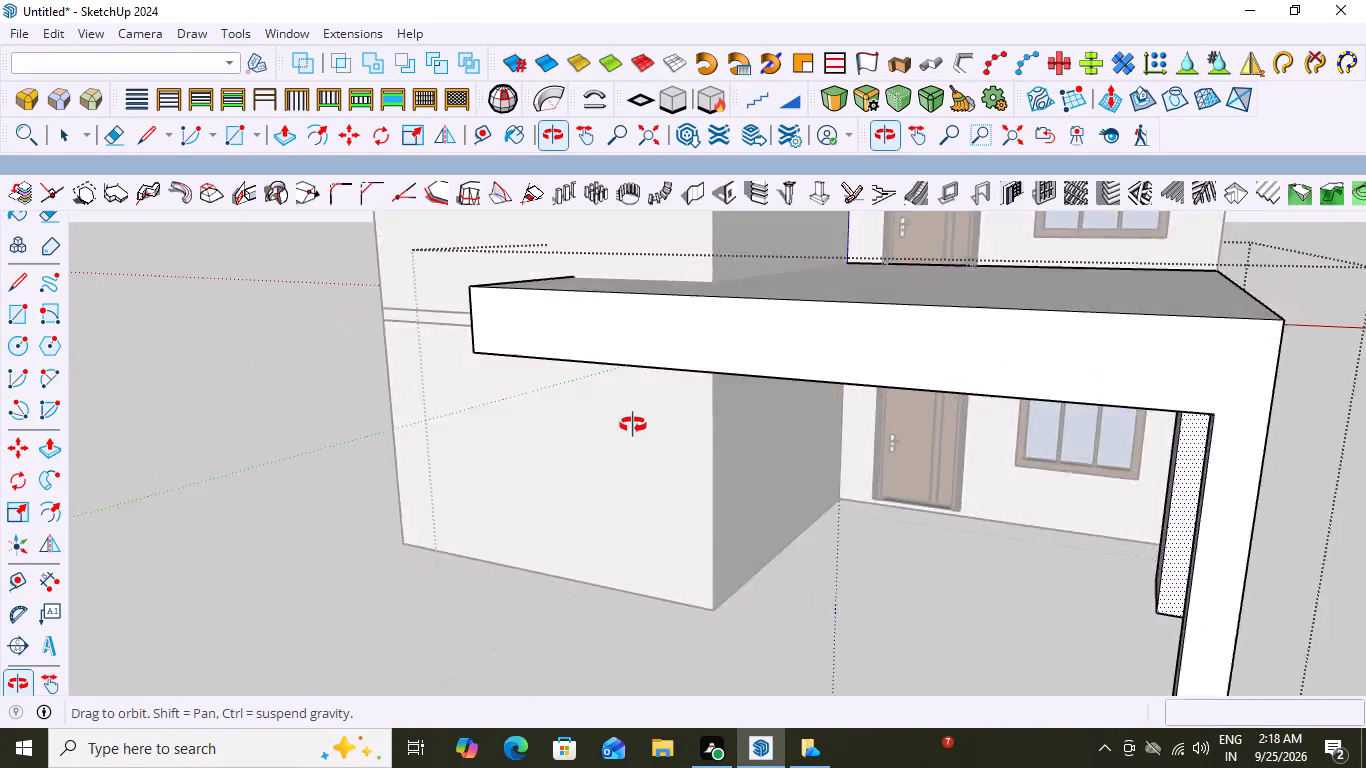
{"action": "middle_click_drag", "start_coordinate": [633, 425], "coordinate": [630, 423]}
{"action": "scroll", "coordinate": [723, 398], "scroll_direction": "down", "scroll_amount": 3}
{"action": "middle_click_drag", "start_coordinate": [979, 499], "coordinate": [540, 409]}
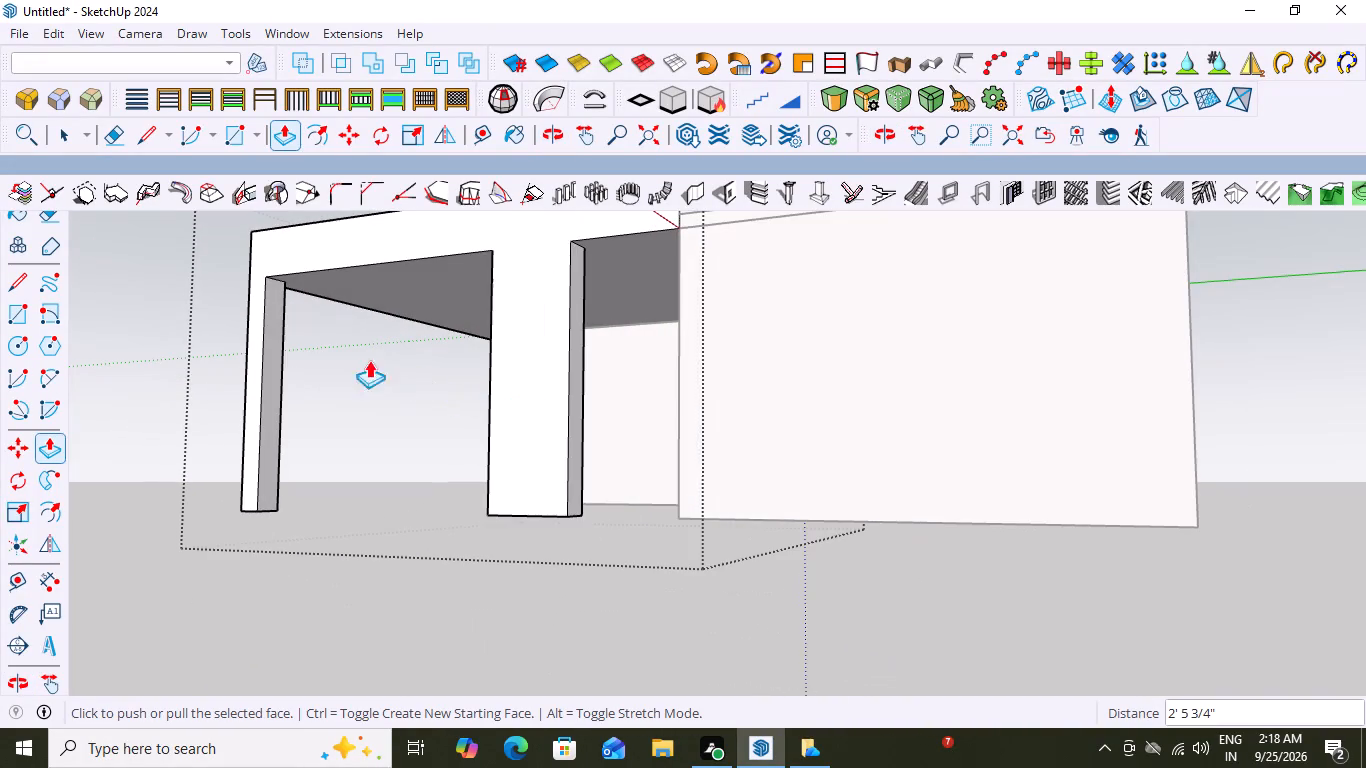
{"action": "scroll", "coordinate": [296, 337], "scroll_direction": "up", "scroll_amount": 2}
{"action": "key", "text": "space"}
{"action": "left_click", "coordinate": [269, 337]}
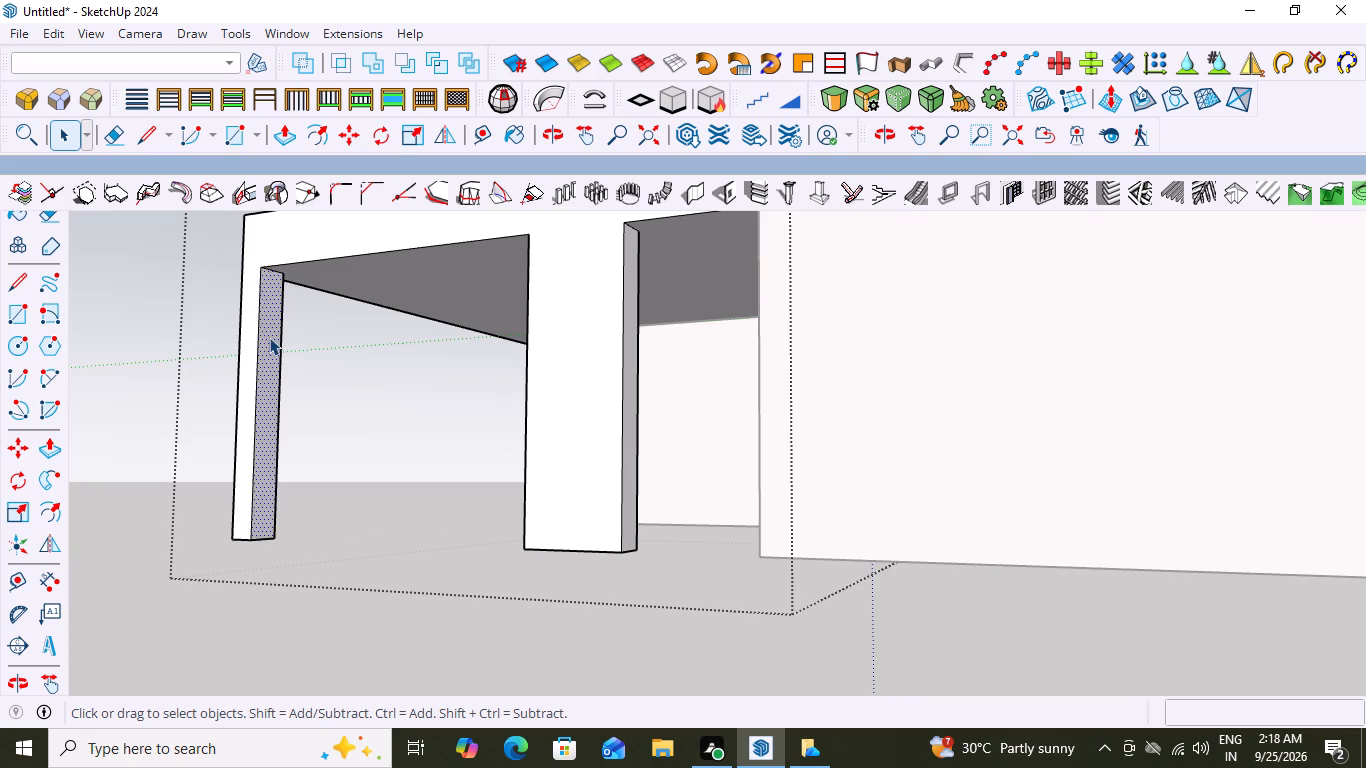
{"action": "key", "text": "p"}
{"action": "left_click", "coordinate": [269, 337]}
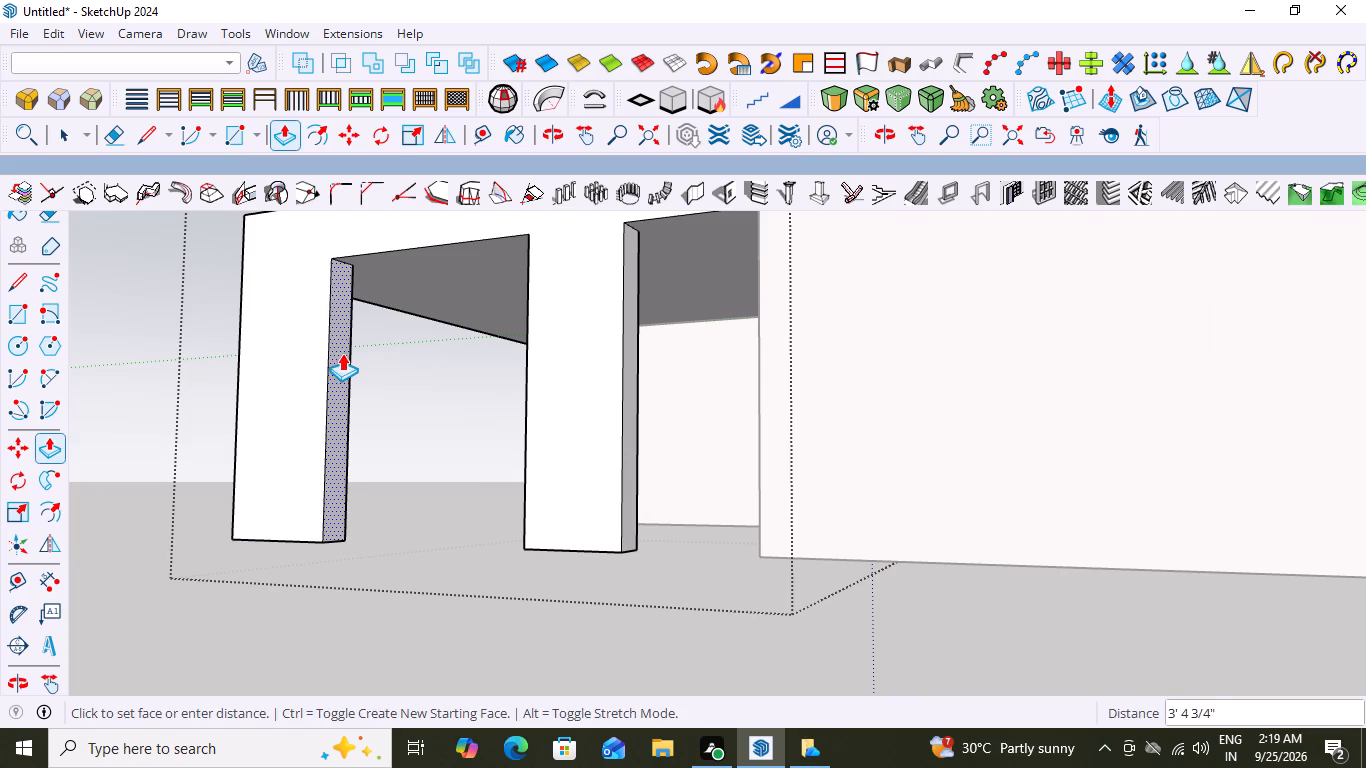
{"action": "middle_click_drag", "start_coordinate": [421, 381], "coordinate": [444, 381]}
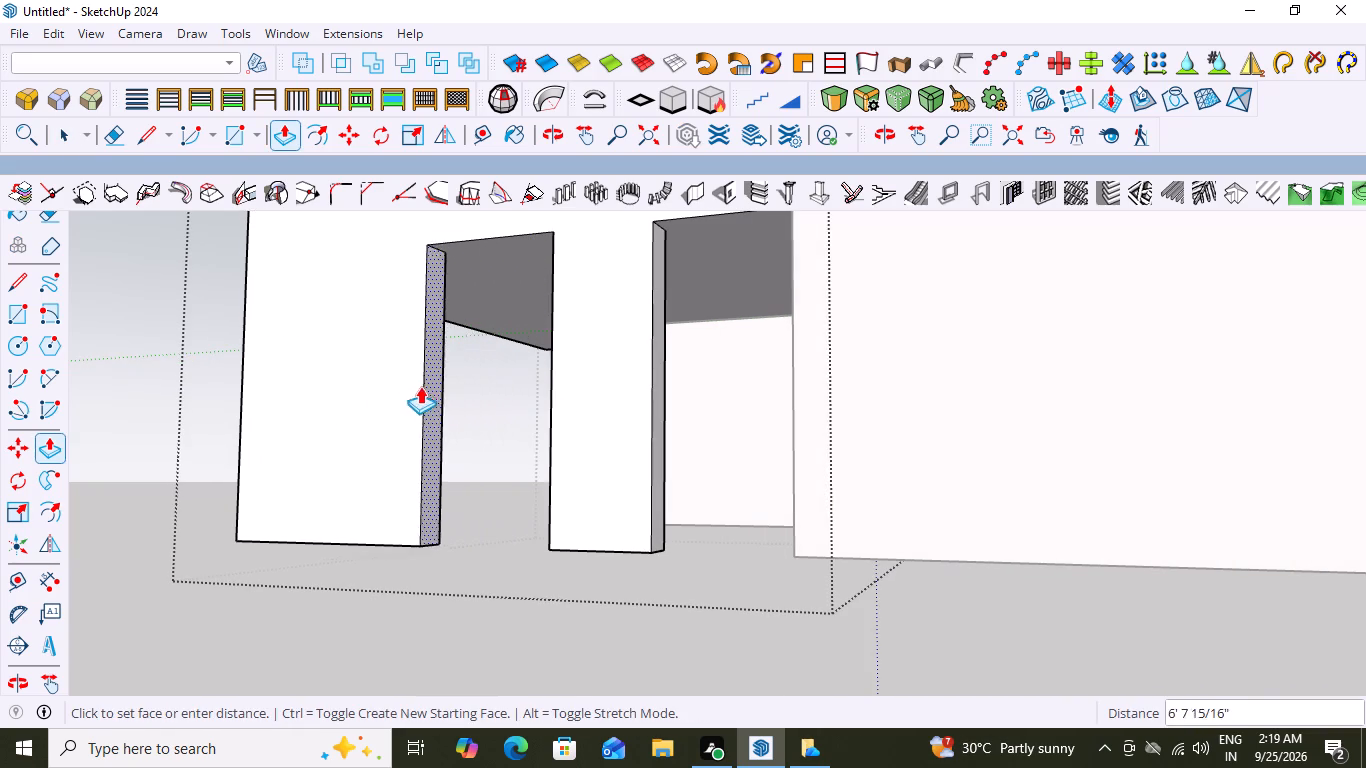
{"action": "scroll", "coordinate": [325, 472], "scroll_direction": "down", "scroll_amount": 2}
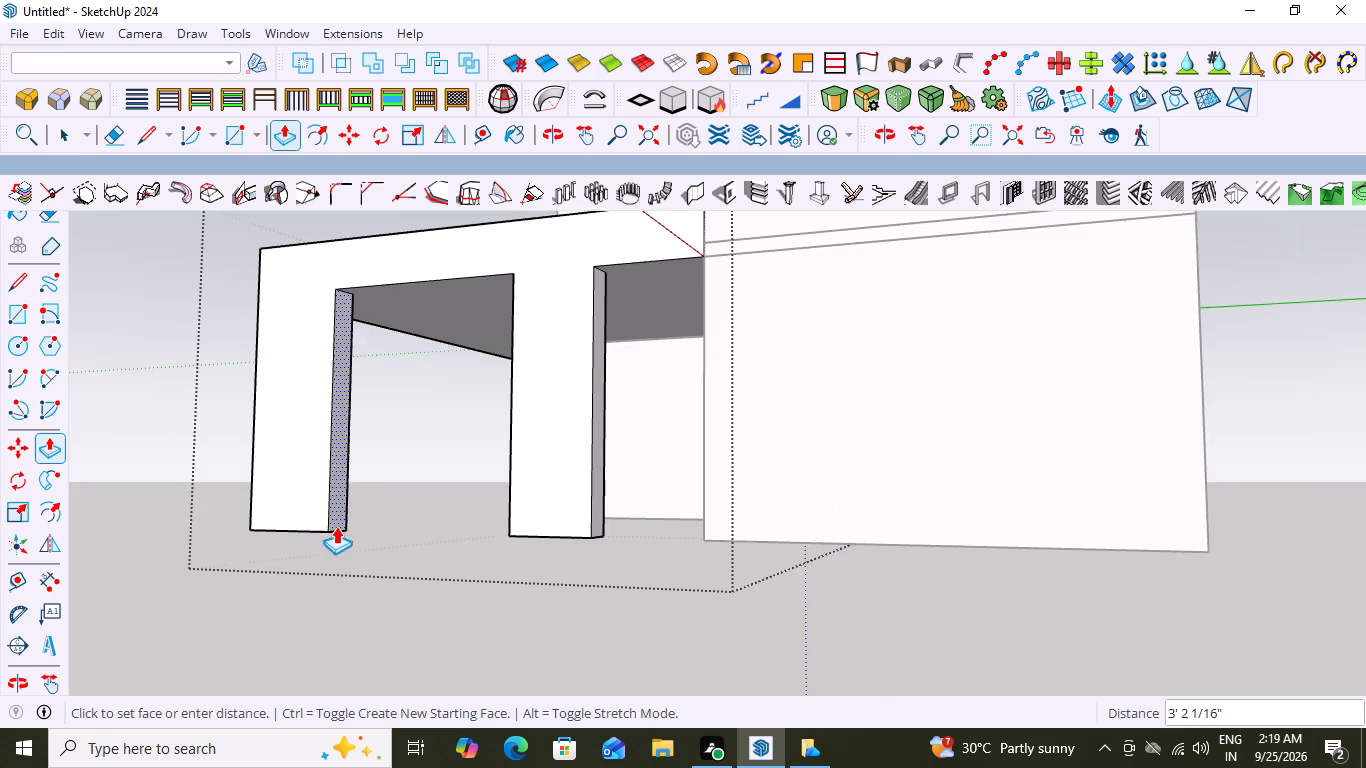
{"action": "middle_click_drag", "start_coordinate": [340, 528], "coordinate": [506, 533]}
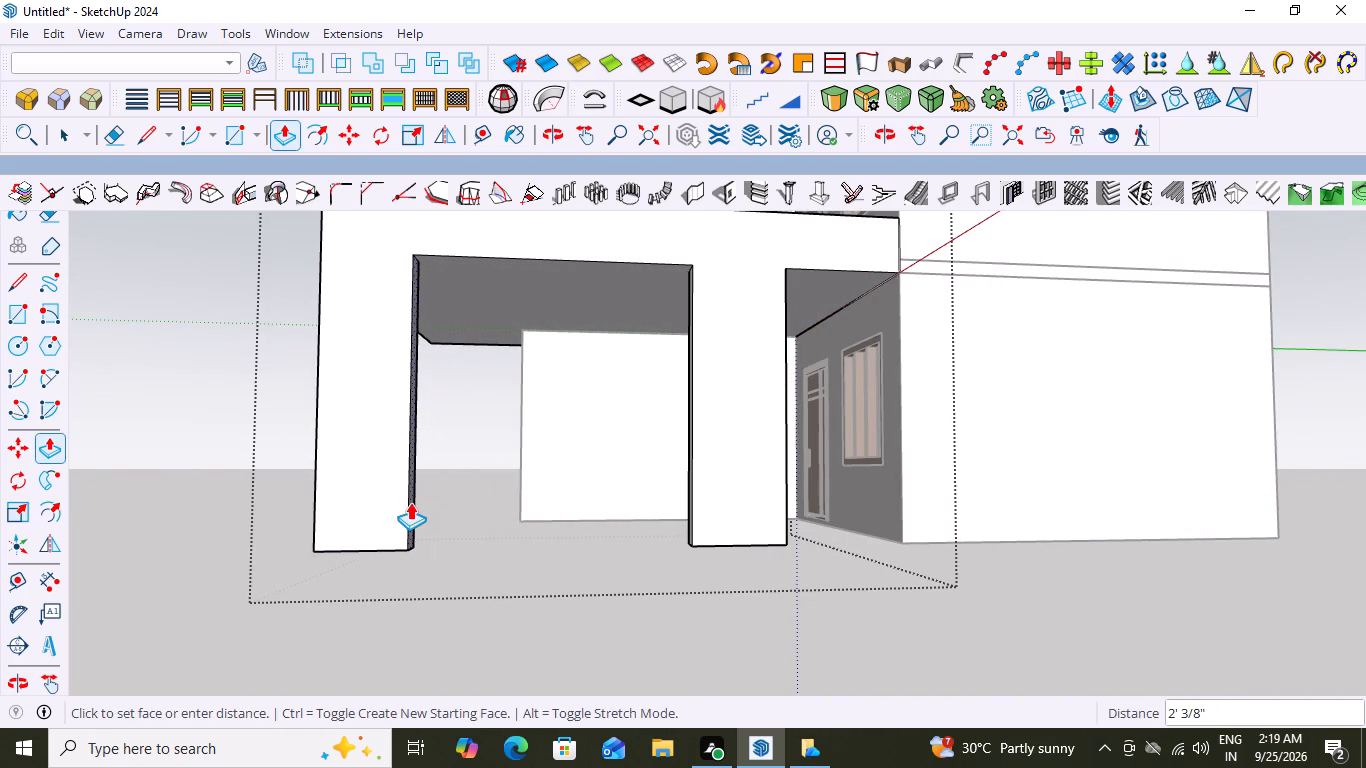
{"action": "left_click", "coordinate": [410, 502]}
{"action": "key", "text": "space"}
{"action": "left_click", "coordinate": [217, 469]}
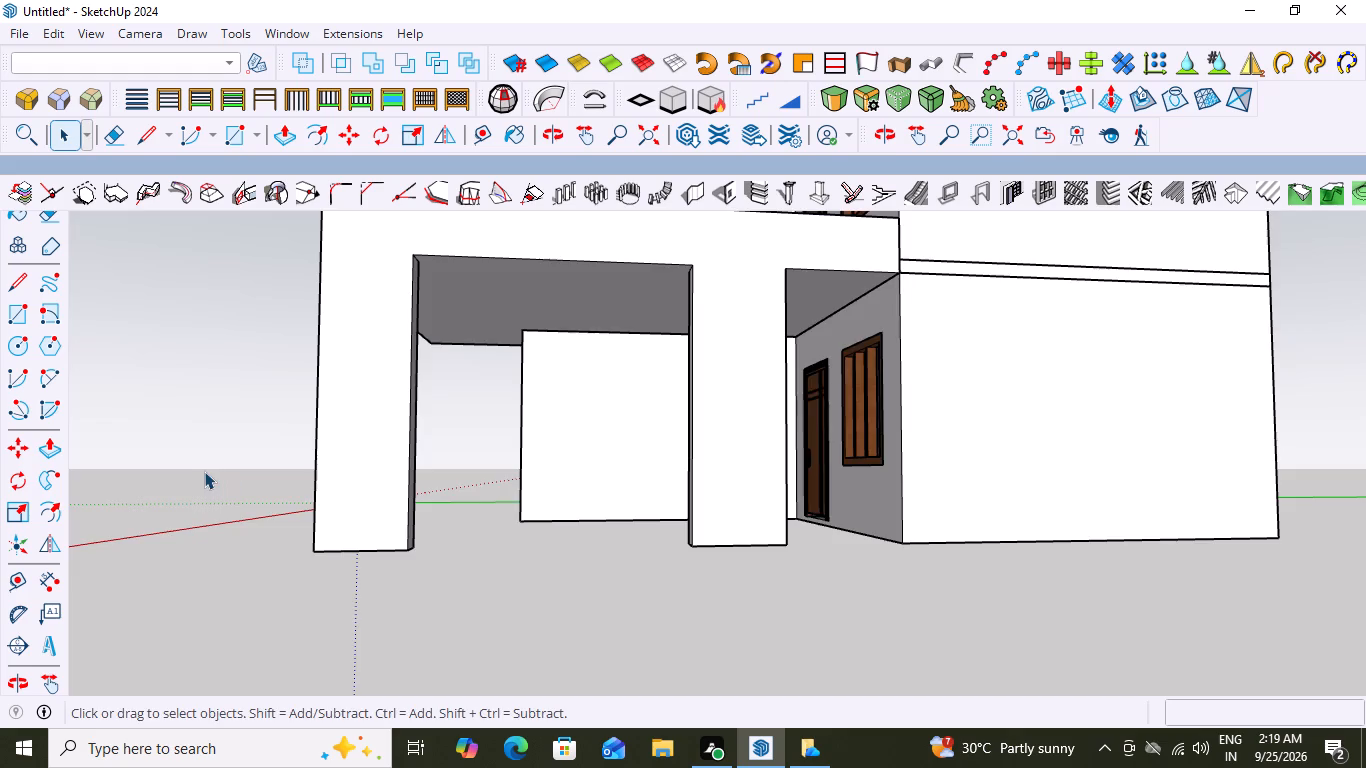
Examine the two widened posts under the slab against the house walls, doors and windows.
{"action": "middle_click_drag", "start_coordinate": [265, 488], "coordinate": [815, 561]}
{"action": "scroll", "coordinate": [468, 533], "scroll_direction": "down", "scroll_amount": 1}
{"action": "scroll", "coordinate": [815, 561], "scroll_direction": "up", "scroll_amount": 1}
{"action": "scroll", "coordinate": [815, 561], "scroll_direction": "down", "scroll_amount": 6}
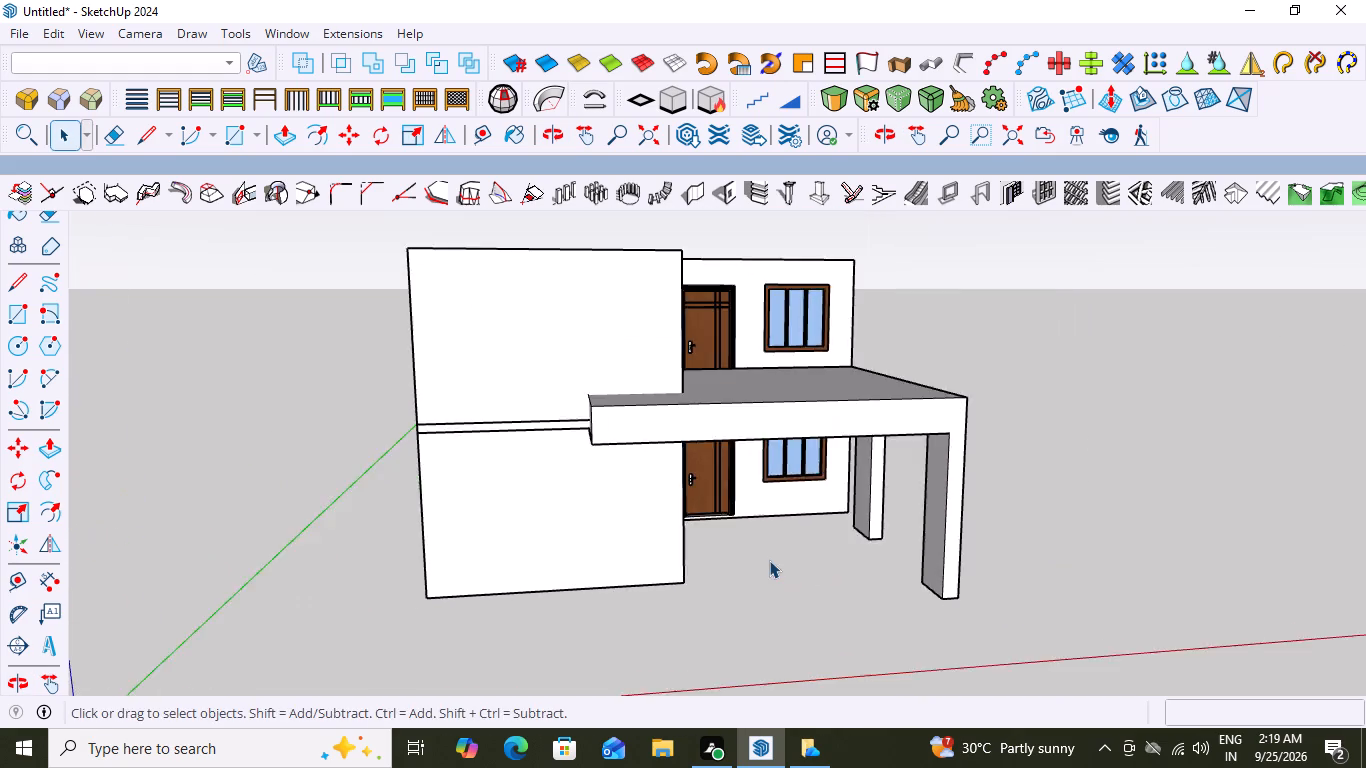
{"action": "scroll", "coordinate": [769, 560], "scroll_direction": "down", "scroll_amount": 2}
{"action": "middle_click_drag", "start_coordinate": [769, 561], "coordinate": [781, 600]}
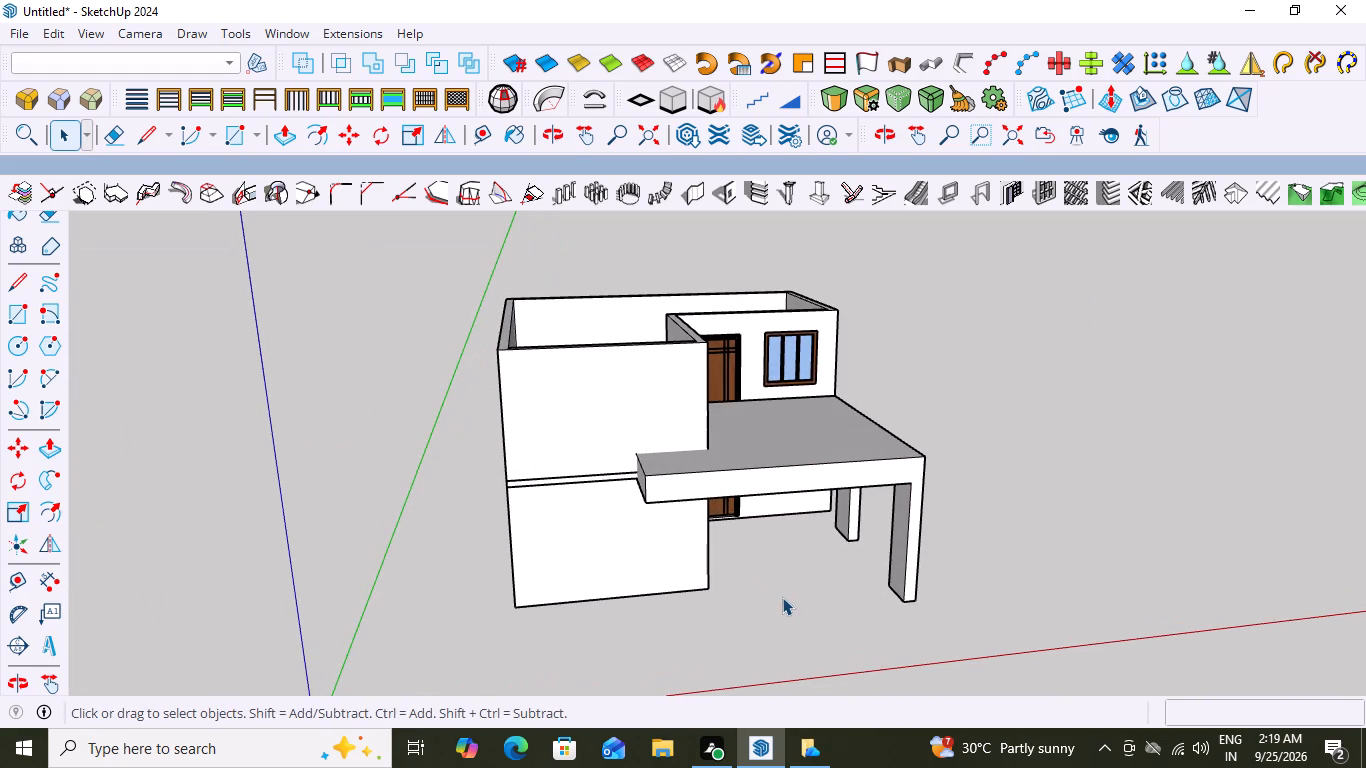
{"action": "scroll", "coordinate": [883, 586], "scroll_direction": "up", "scroll_amount": 2}
{"action": "middle_click_drag", "start_coordinate": [829, 518], "coordinate": [790, 484]}
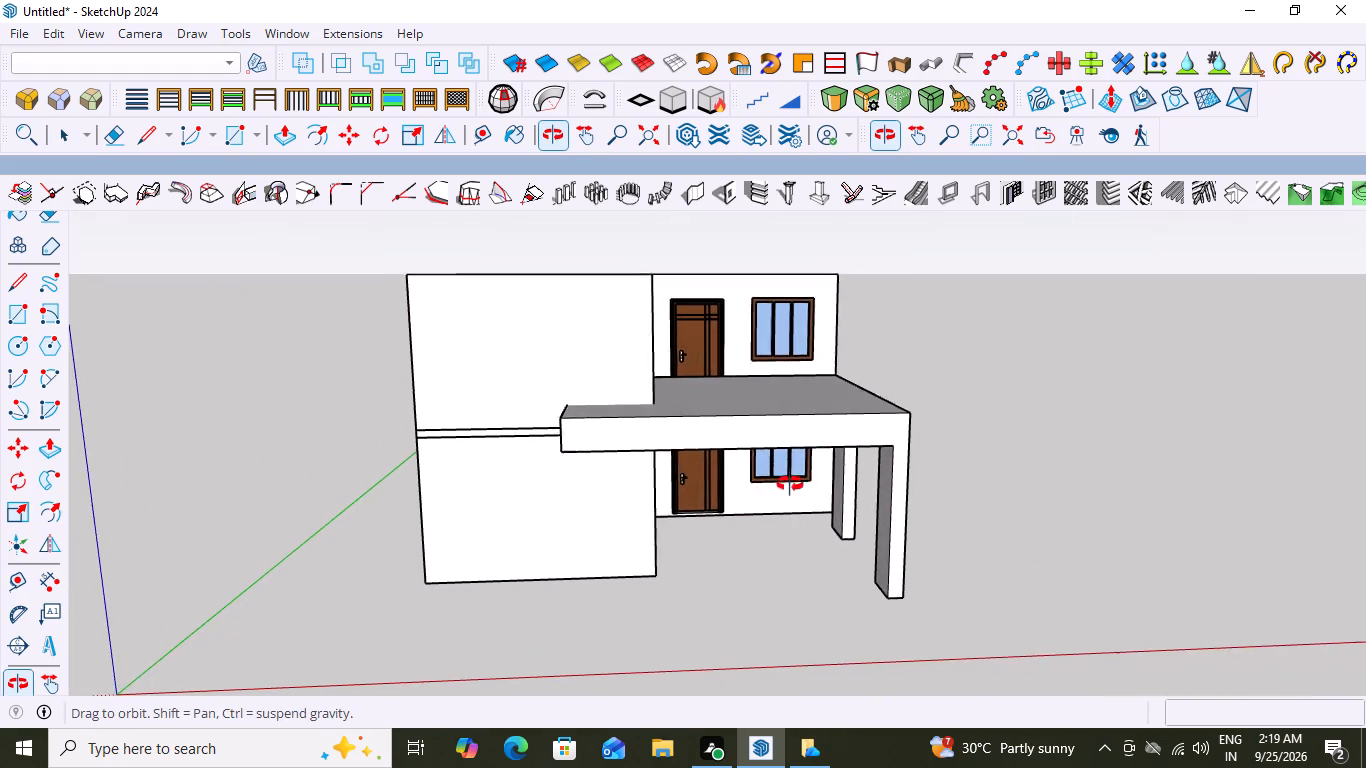
{"action": "middle_click_drag", "start_coordinate": [790, 484], "coordinate": [797, 482]}
{"action": "scroll", "coordinate": [730, 520], "scroll_direction": "up", "scroll_amount": 1}
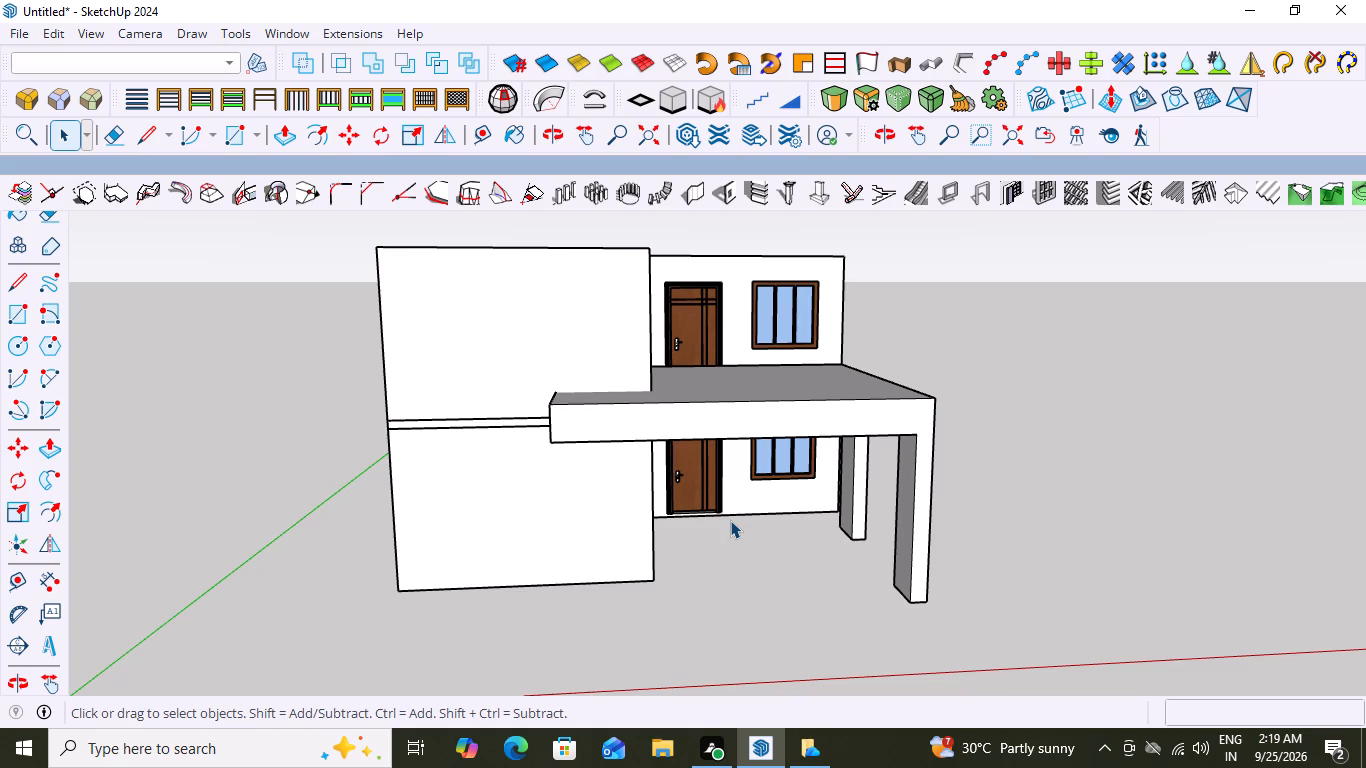
Undo the widening of both posts and the extrusion of the outer corner post, back to its rectangle under the slab.
{"action": "key", "text": "ctrl+z"}
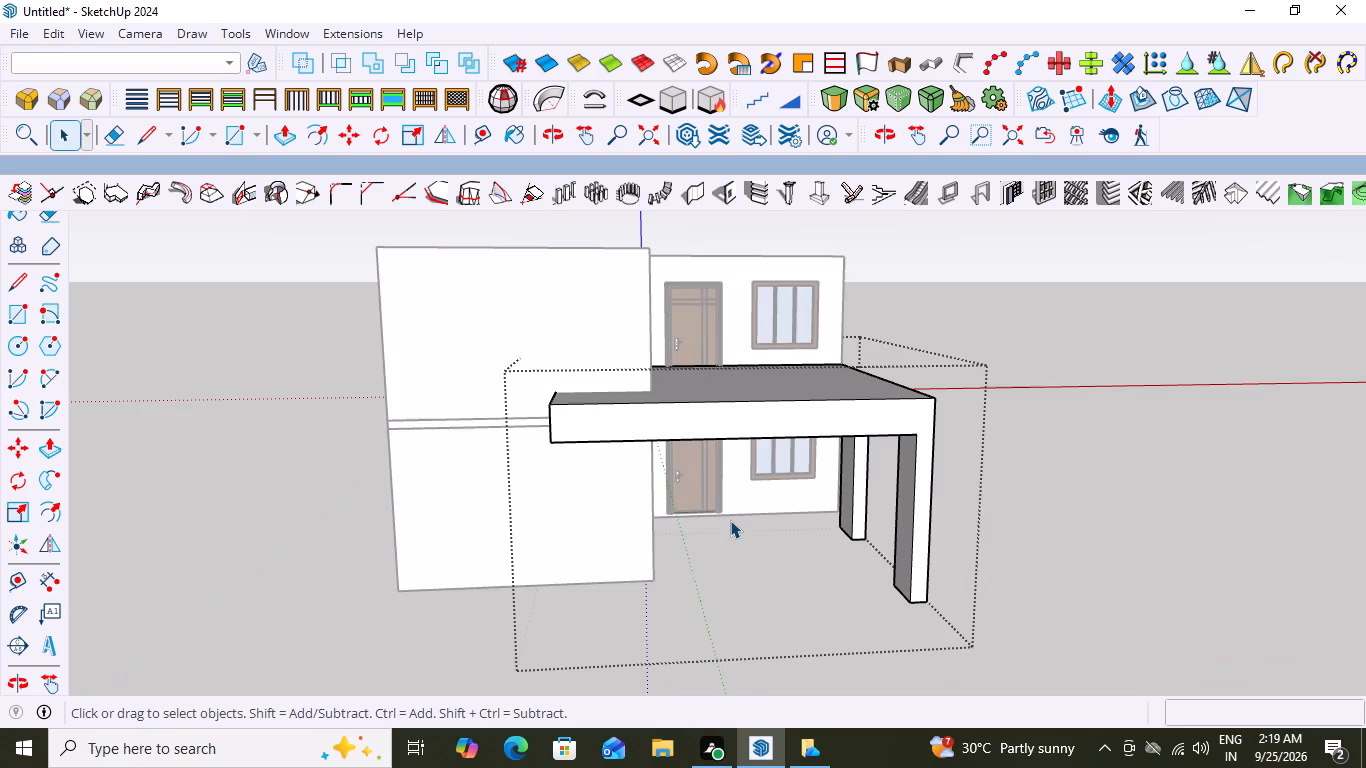
{"action": "key", "text": "ctrl+z"}
{"action": "key", "text": "ctrl+z"}
{"action": "key", "text": "ctrl+z"}
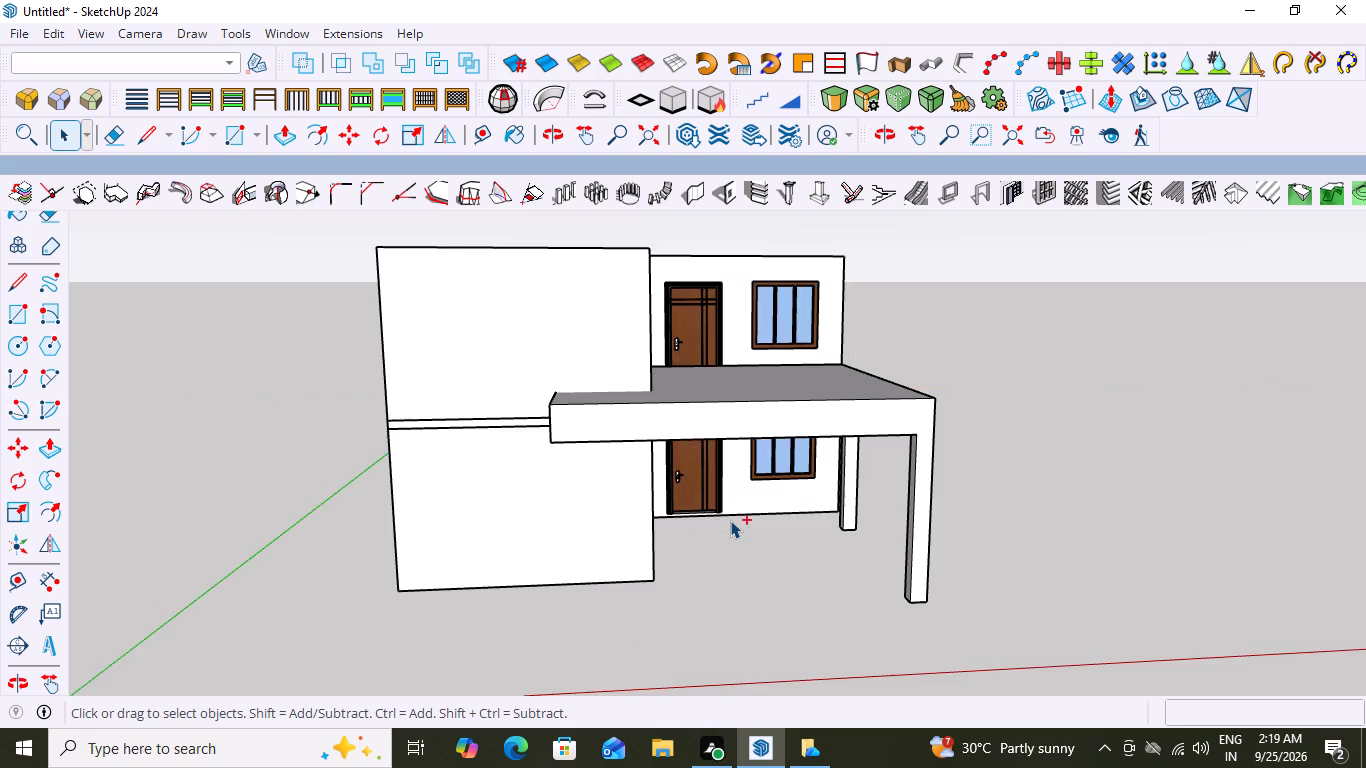
{"action": "key", "text": "ctrl+z"}
{"action": "key", "text": "ctrl+z"}
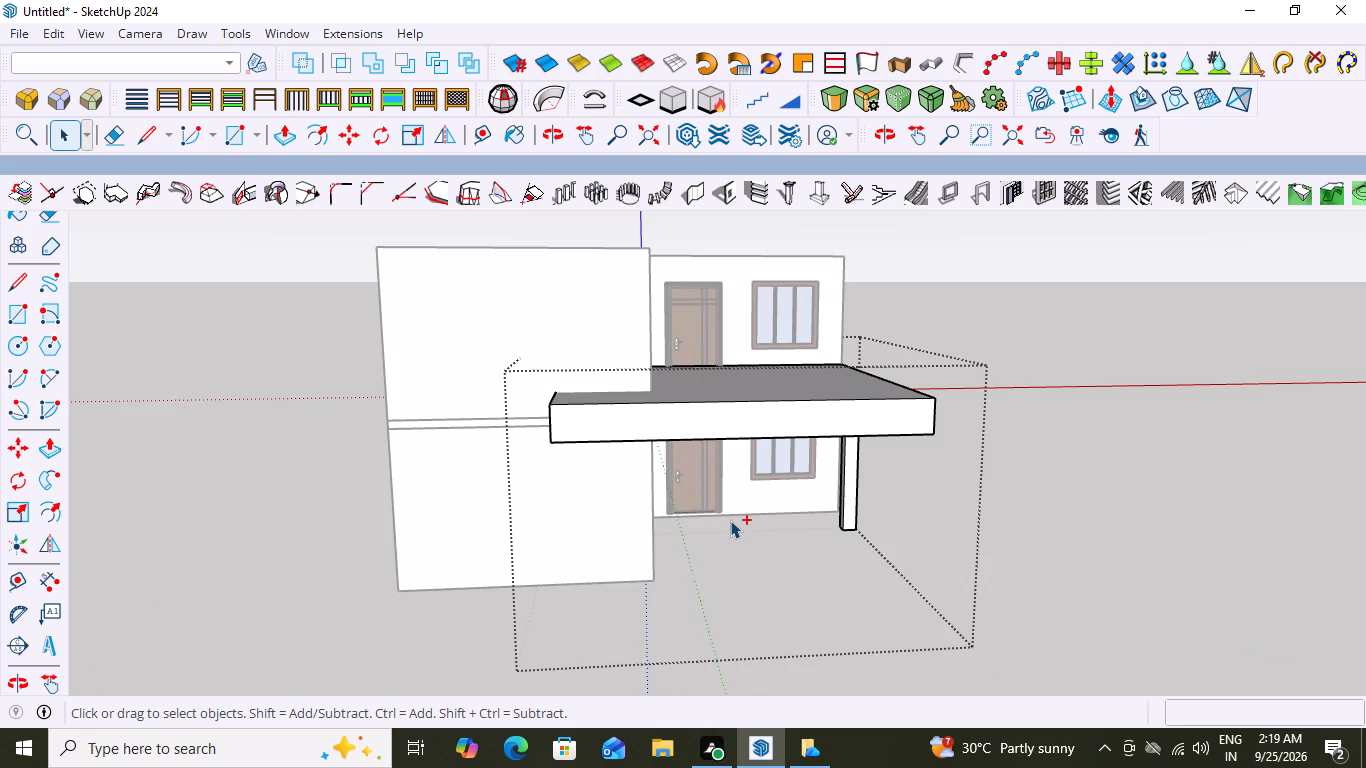
Copy the rectangle at the slab's outer corner about 2' along the underside edge toward the remaining post.
{"action": "middle_click_drag", "start_coordinate": [934, 430], "coordinate": [504, 338]}
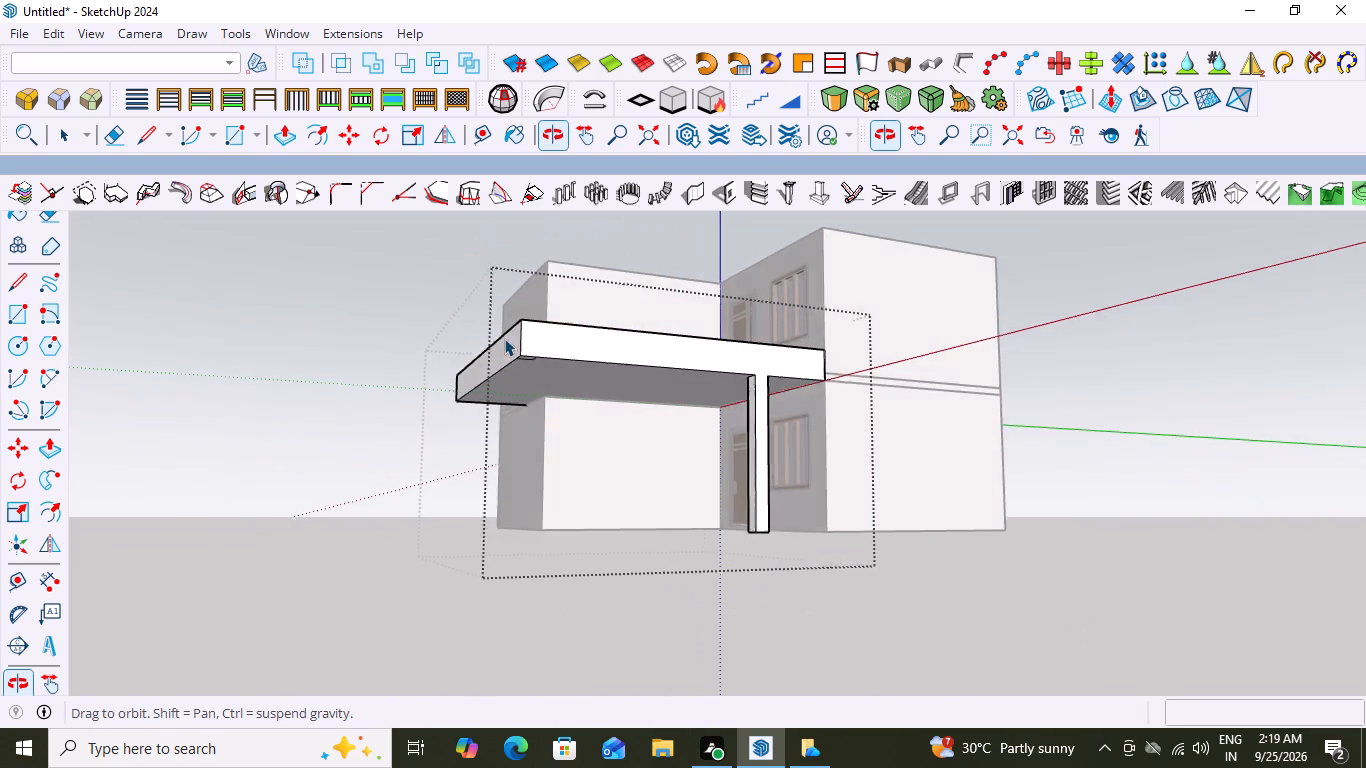
{"action": "scroll", "coordinate": [576, 367], "scroll_direction": "up", "scroll_amount": 5}
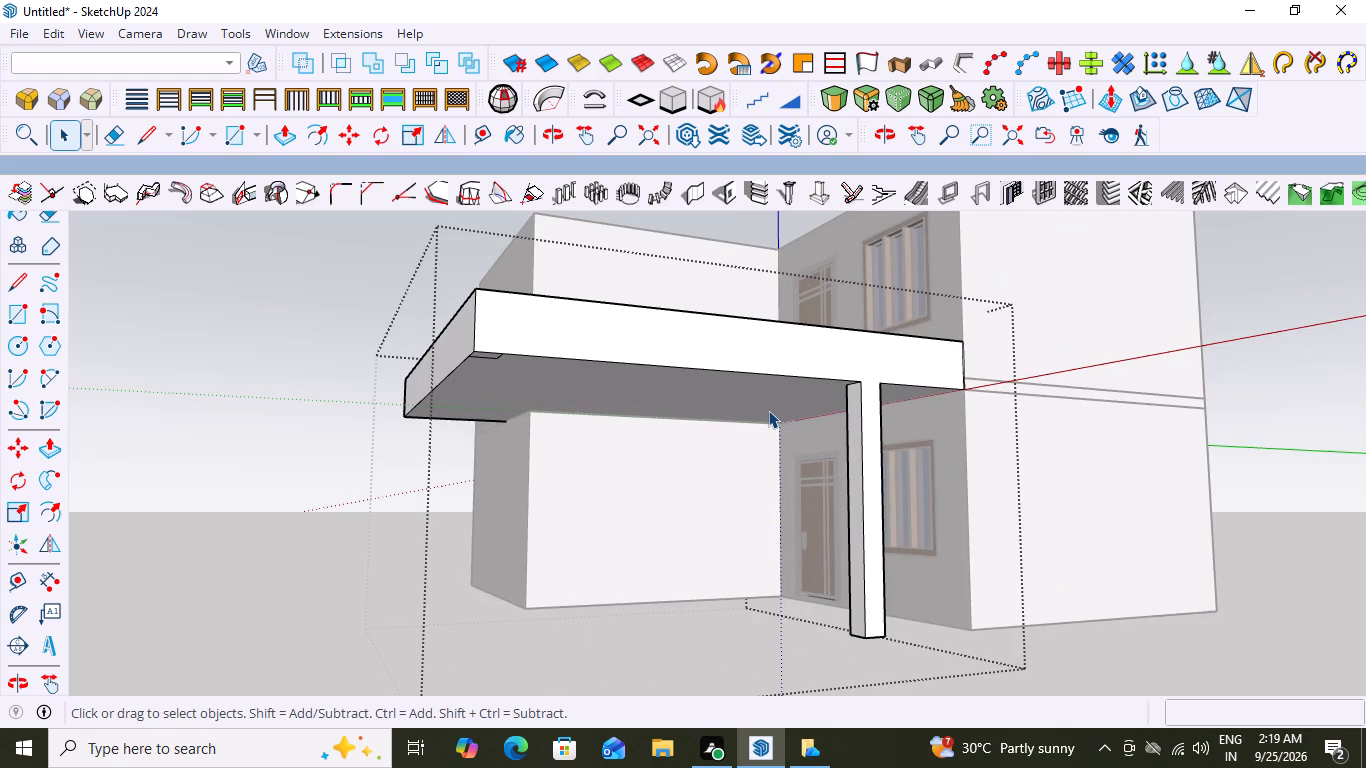
{"action": "scroll", "coordinate": [529, 344], "scroll_direction": "up", "scroll_amount": 3}
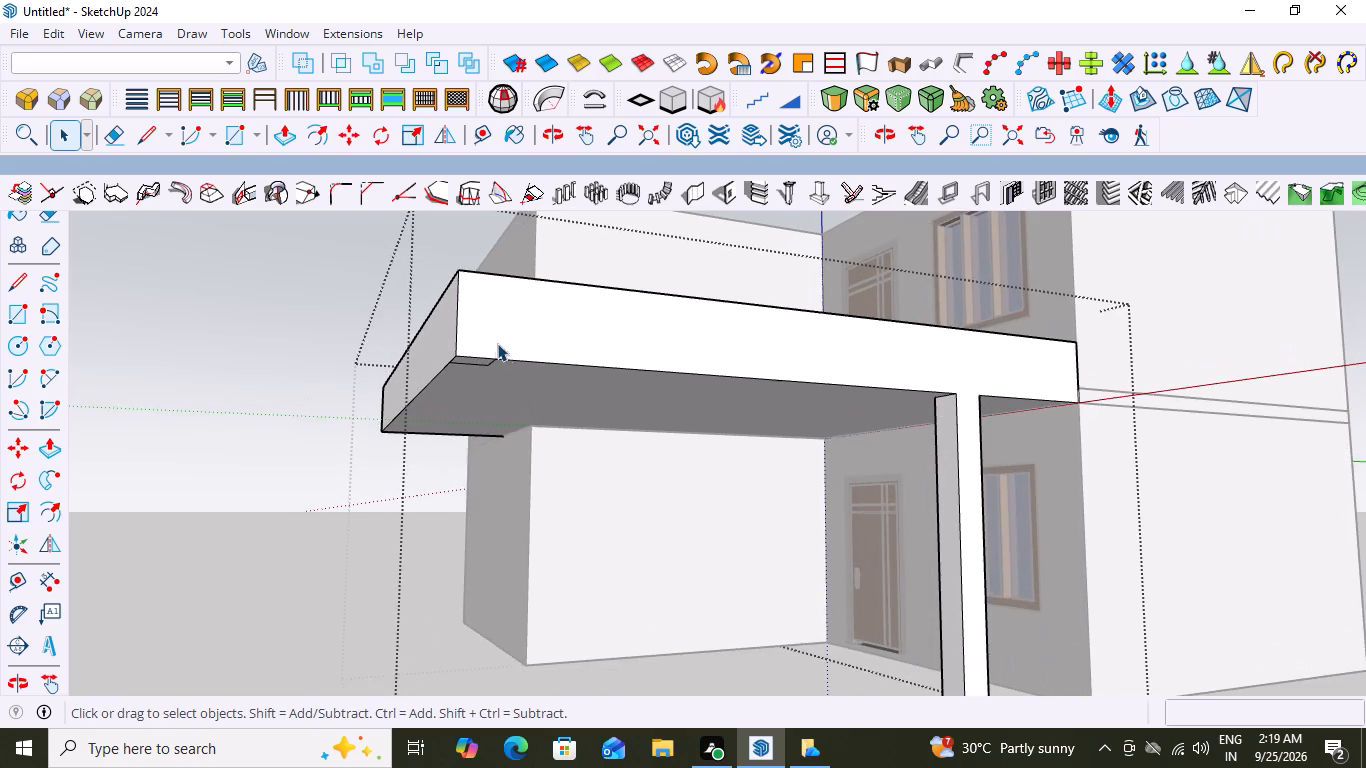
{"action": "middle_click_drag", "start_coordinate": [492, 337], "coordinate": [442, 326]}
{"action": "scroll", "coordinate": [442, 326], "scroll_direction": "up", "scroll_amount": 1}
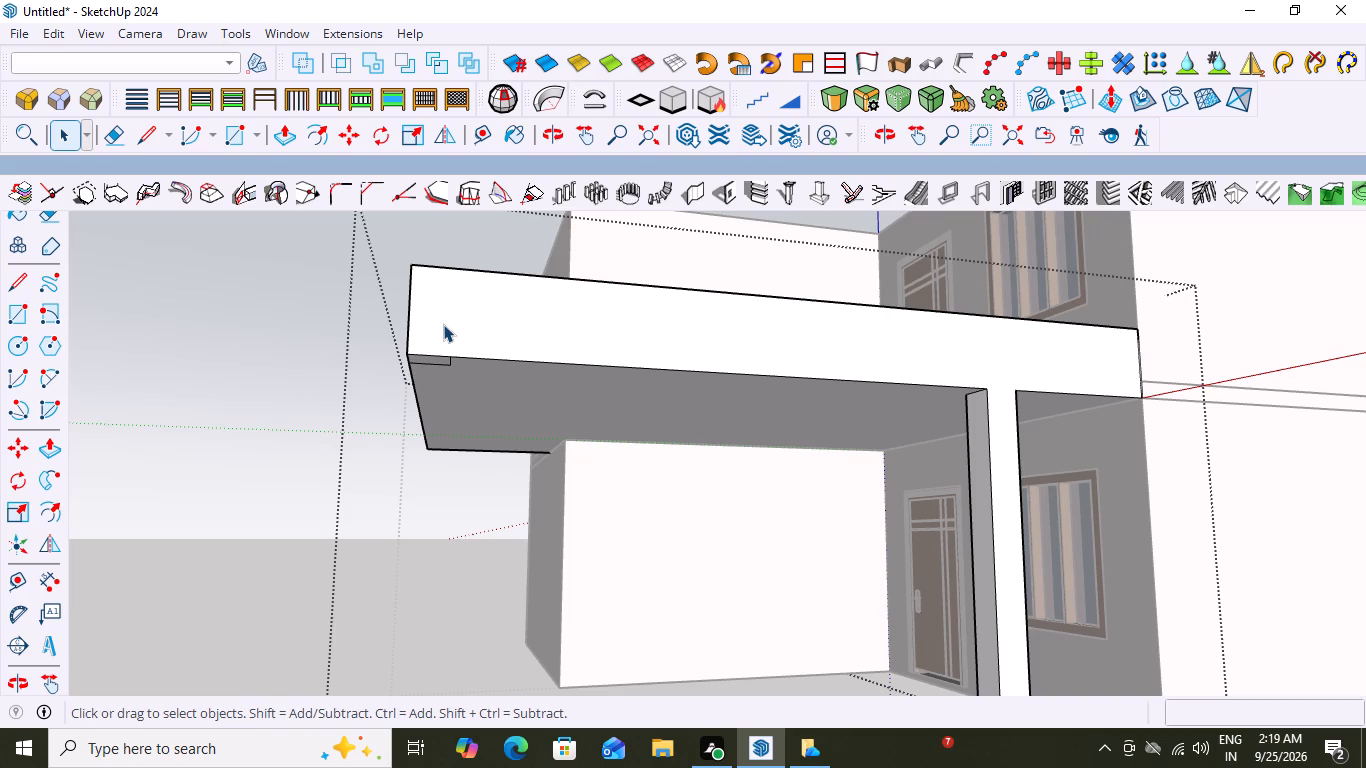
{"action": "scroll", "coordinate": [437, 372], "scroll_direction": "up", "scroll_amount": 5}
{"action": "left_click", "coordinate": [412, 351]}
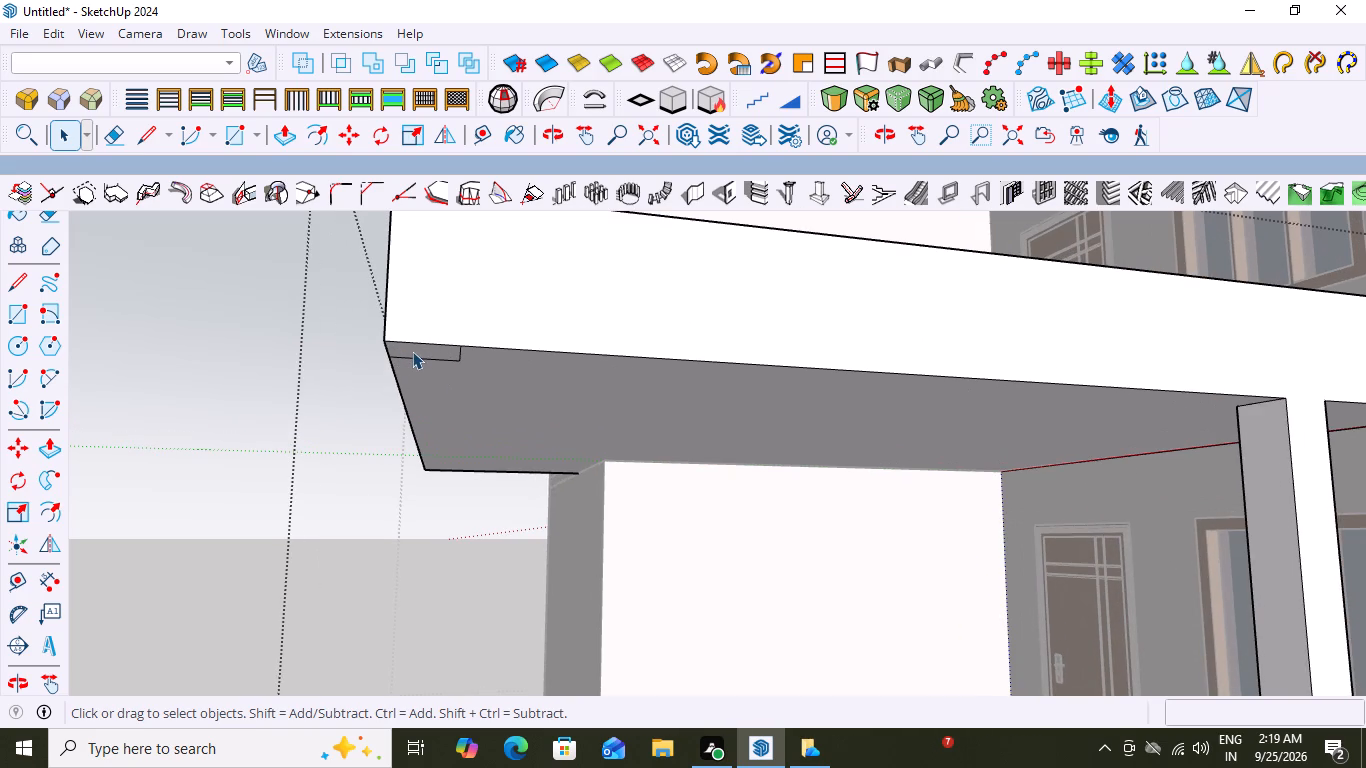
{"action": "left_click", "coordinate": [412, 351]}
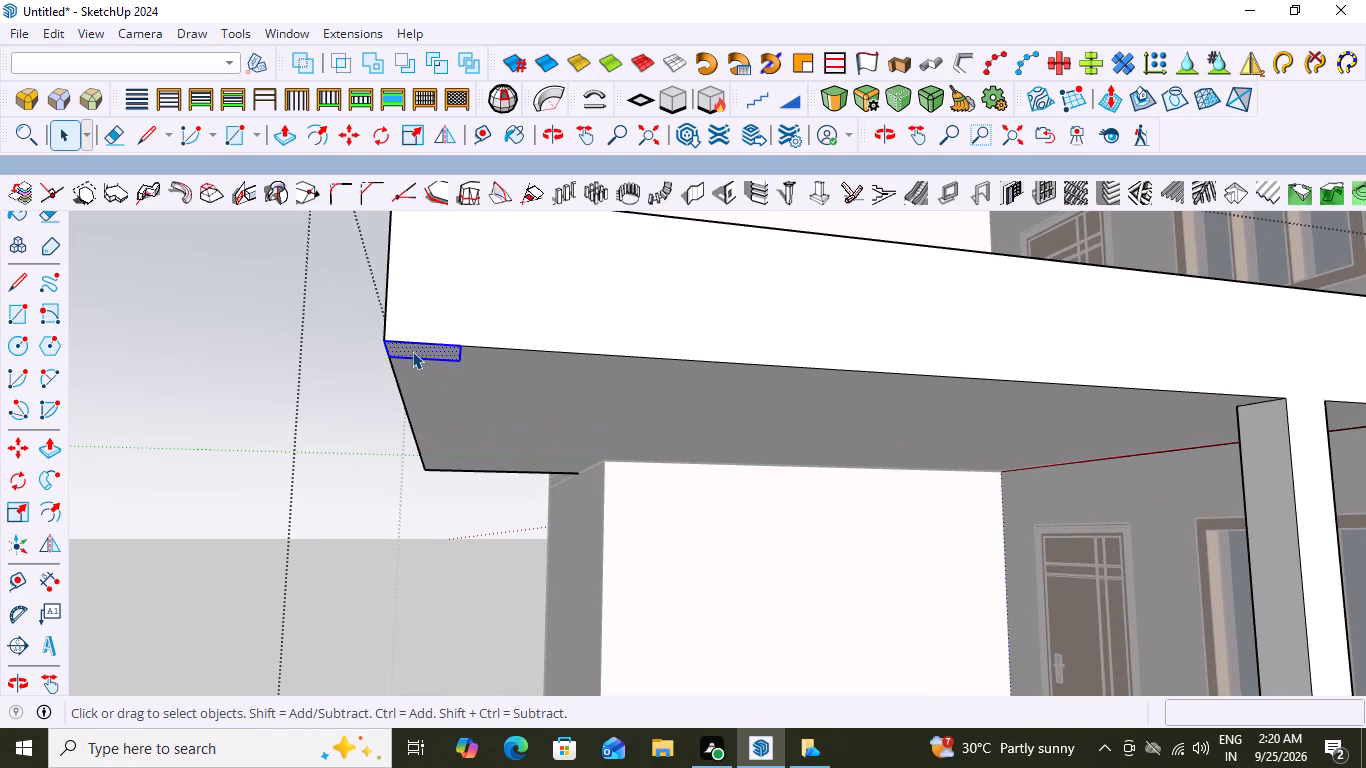
{"action": "key", "text": "m"}
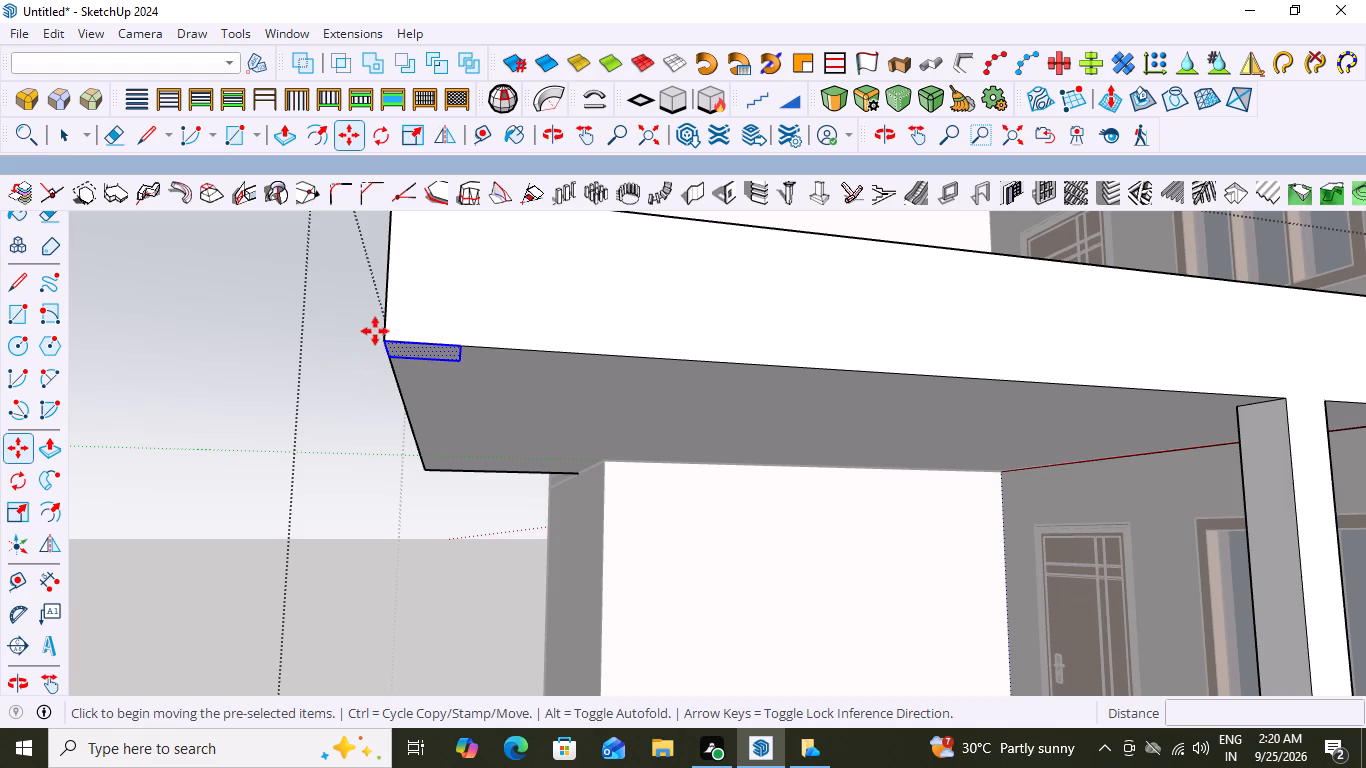
{"action": "left_click", "coordinate": [384, 342]}
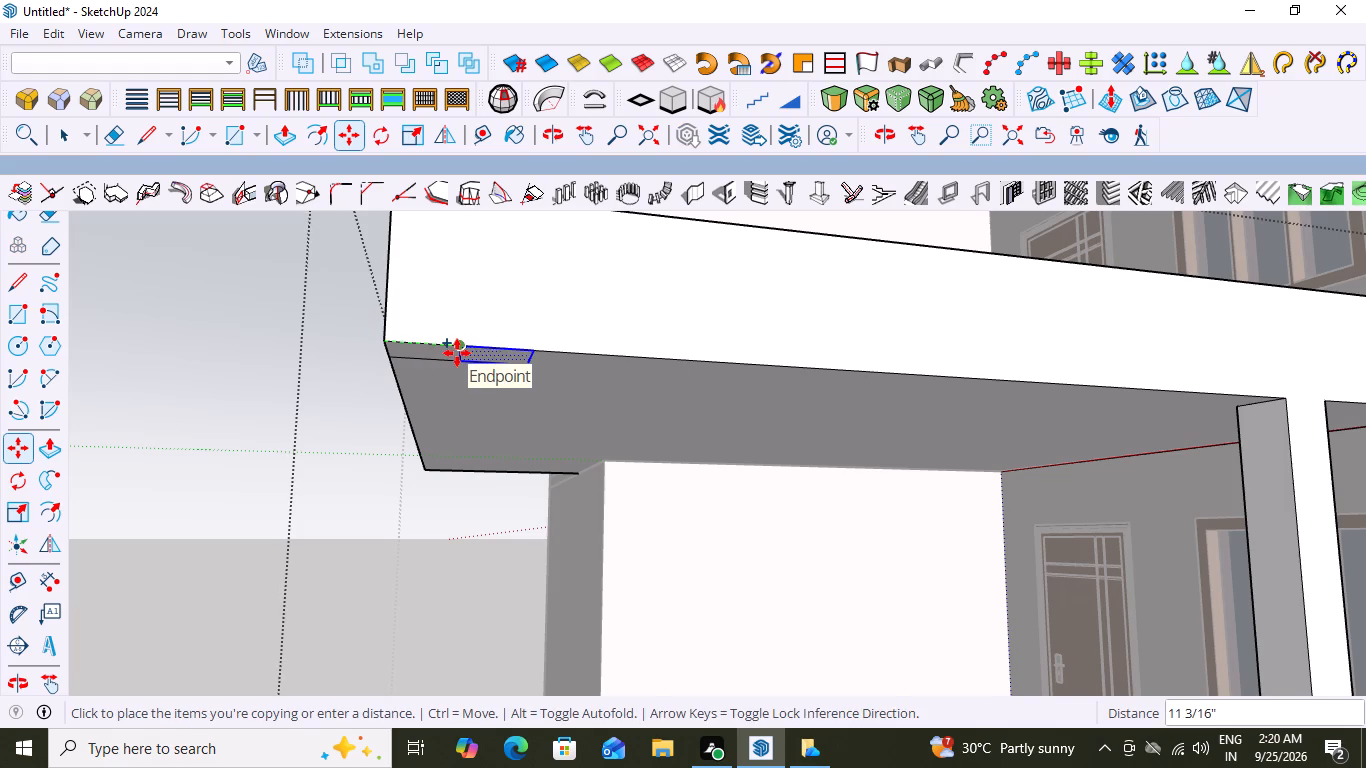
{"action": "key", "text": "space"}
{"action": "key", "text": "m"}
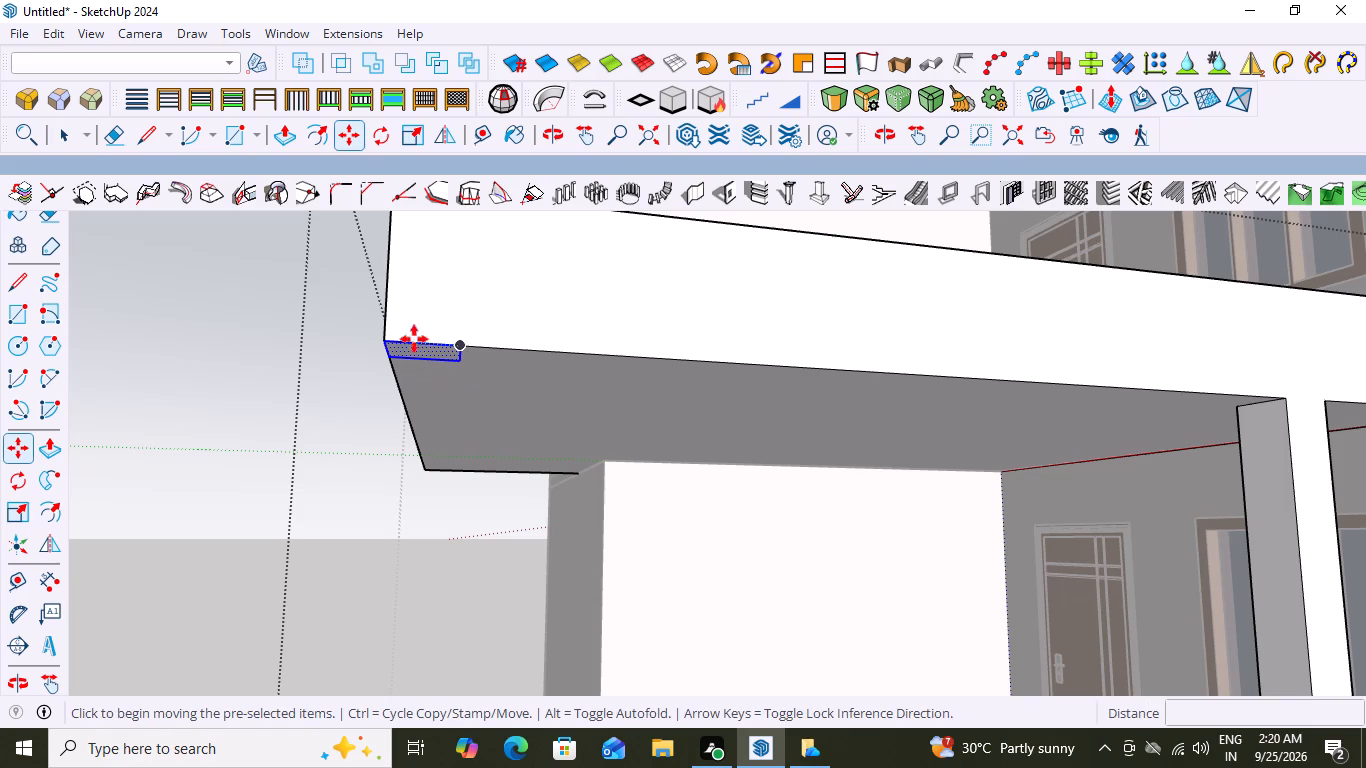
{"action": "left_click", "coordinate": [384, 343]}
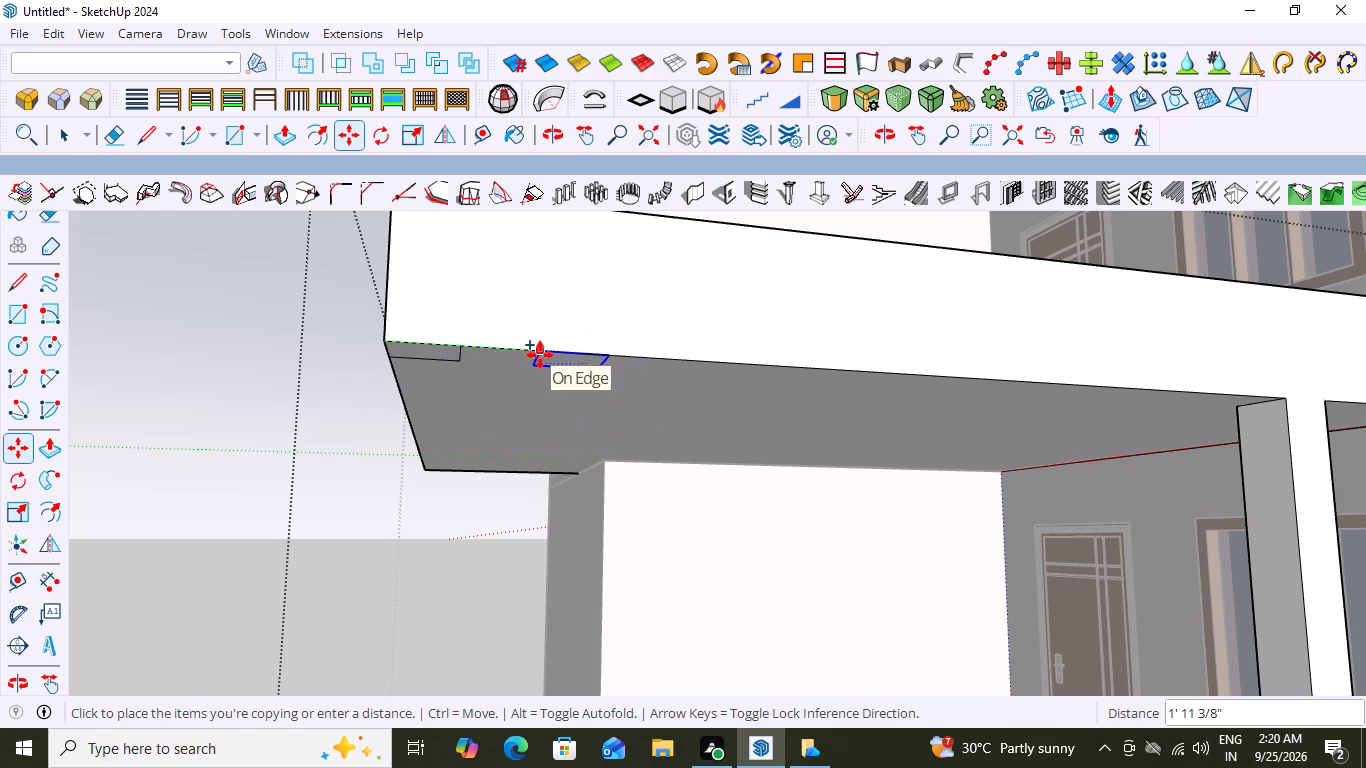
{"action": "scroll", "coordinate": [531, 350], "scroll_direction": "up", "scroll_amount": 5}
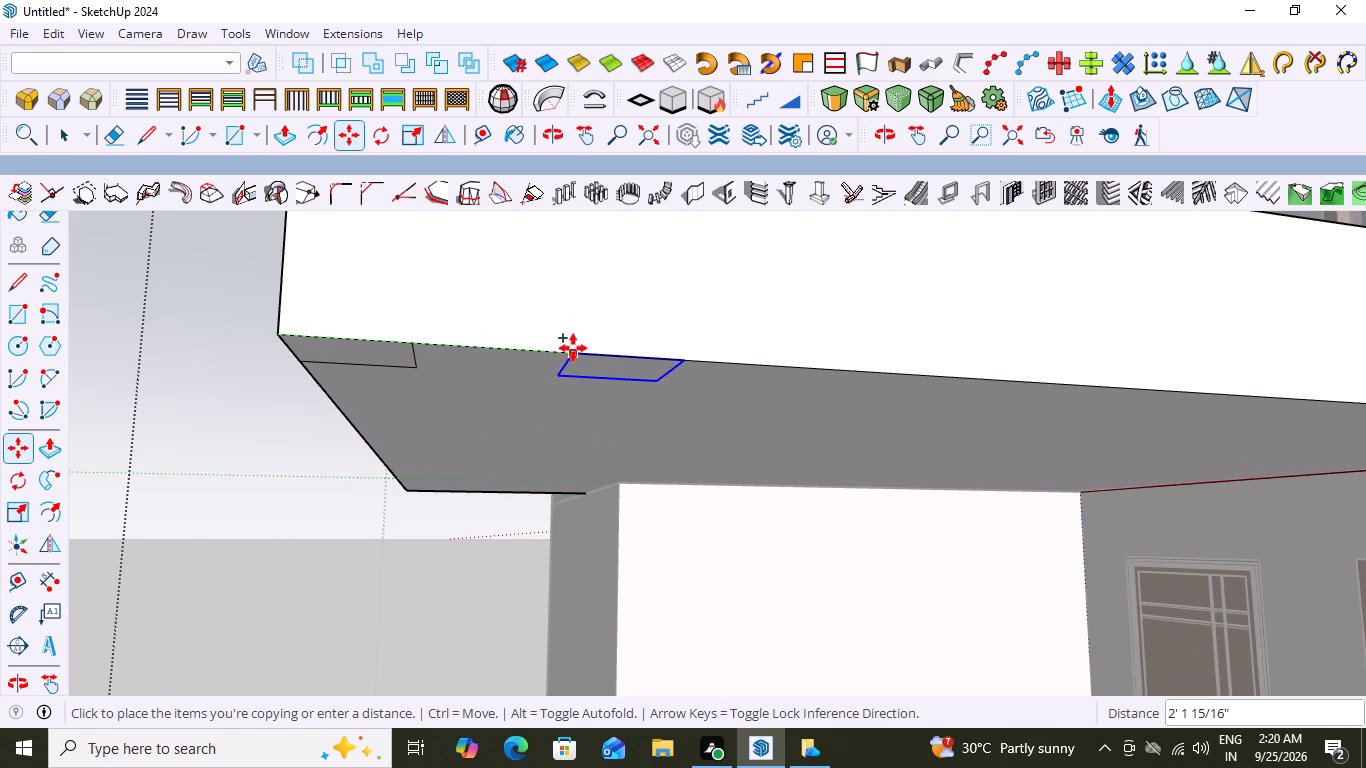
{"action": "scroll", "coordinate": [554, 363], "scroll_direction": "up", "scroll_amount": 3}
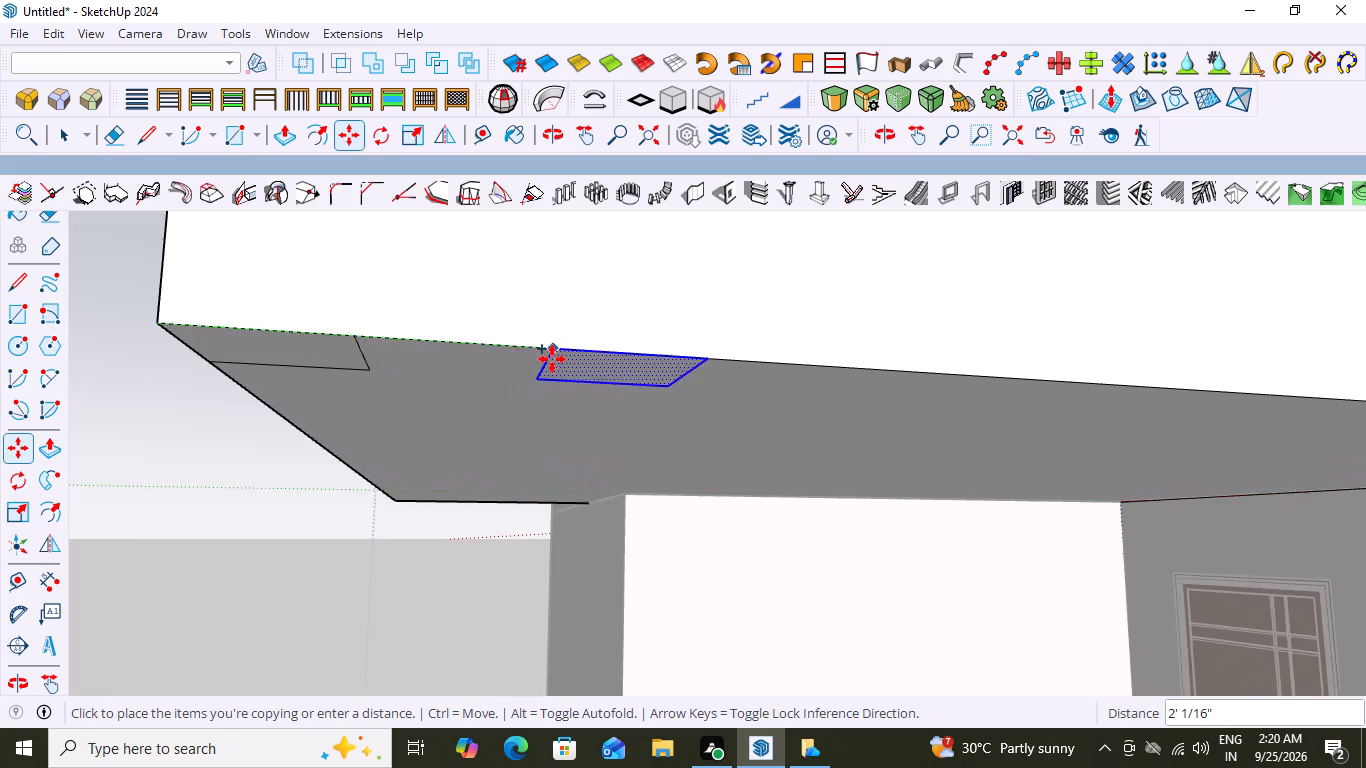
{"action": "scroll", "coordinate": [552, 359], "scroll_direction": "up", "scroll_amount": 4}
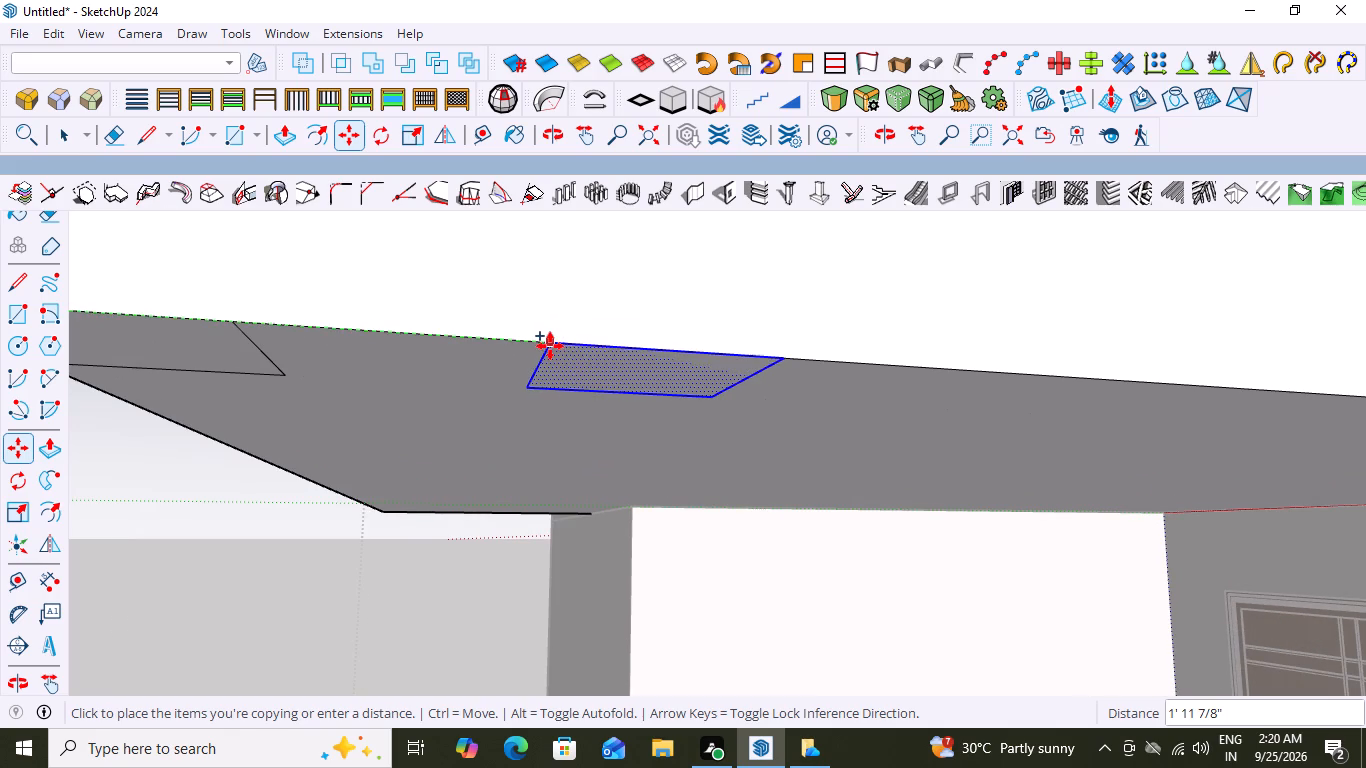
{"action": "left_click", "coordinate": [550, 346]}
{"action": "key", "text": "space"}
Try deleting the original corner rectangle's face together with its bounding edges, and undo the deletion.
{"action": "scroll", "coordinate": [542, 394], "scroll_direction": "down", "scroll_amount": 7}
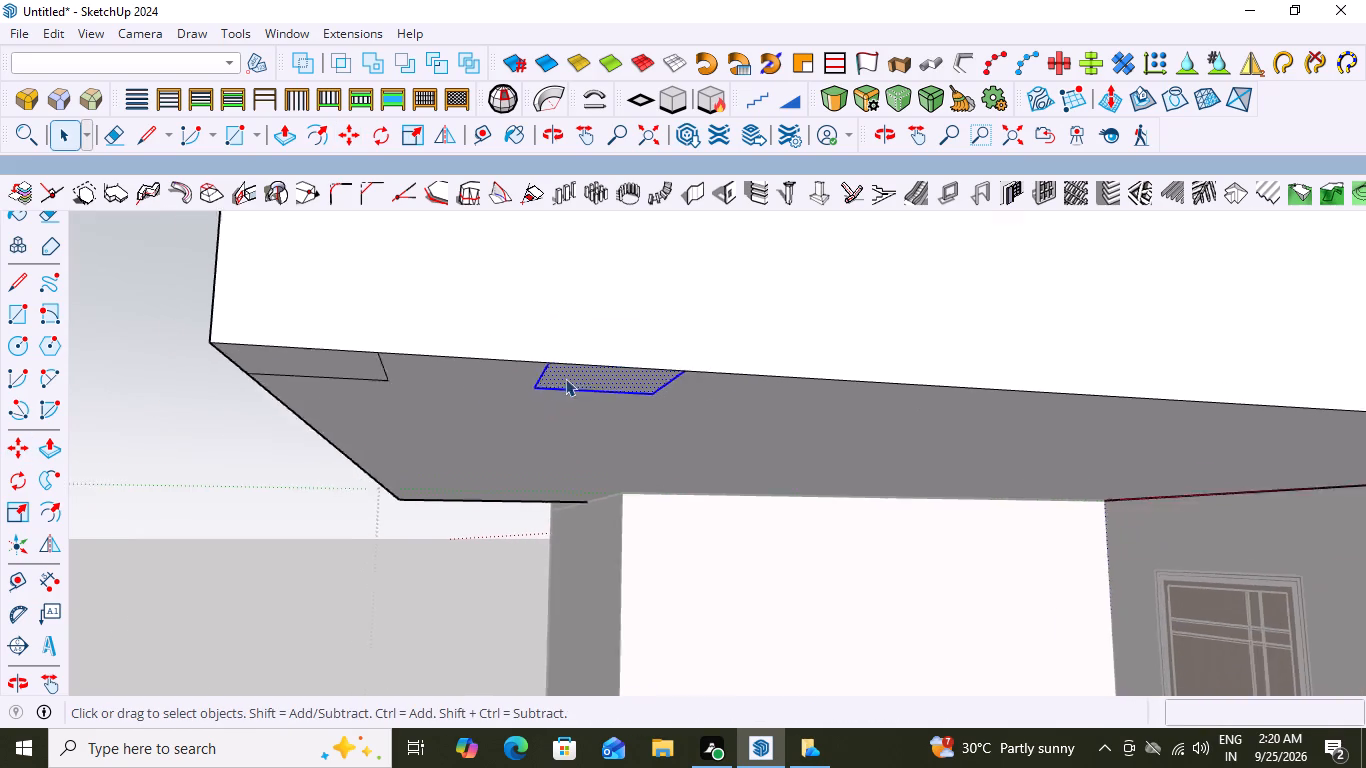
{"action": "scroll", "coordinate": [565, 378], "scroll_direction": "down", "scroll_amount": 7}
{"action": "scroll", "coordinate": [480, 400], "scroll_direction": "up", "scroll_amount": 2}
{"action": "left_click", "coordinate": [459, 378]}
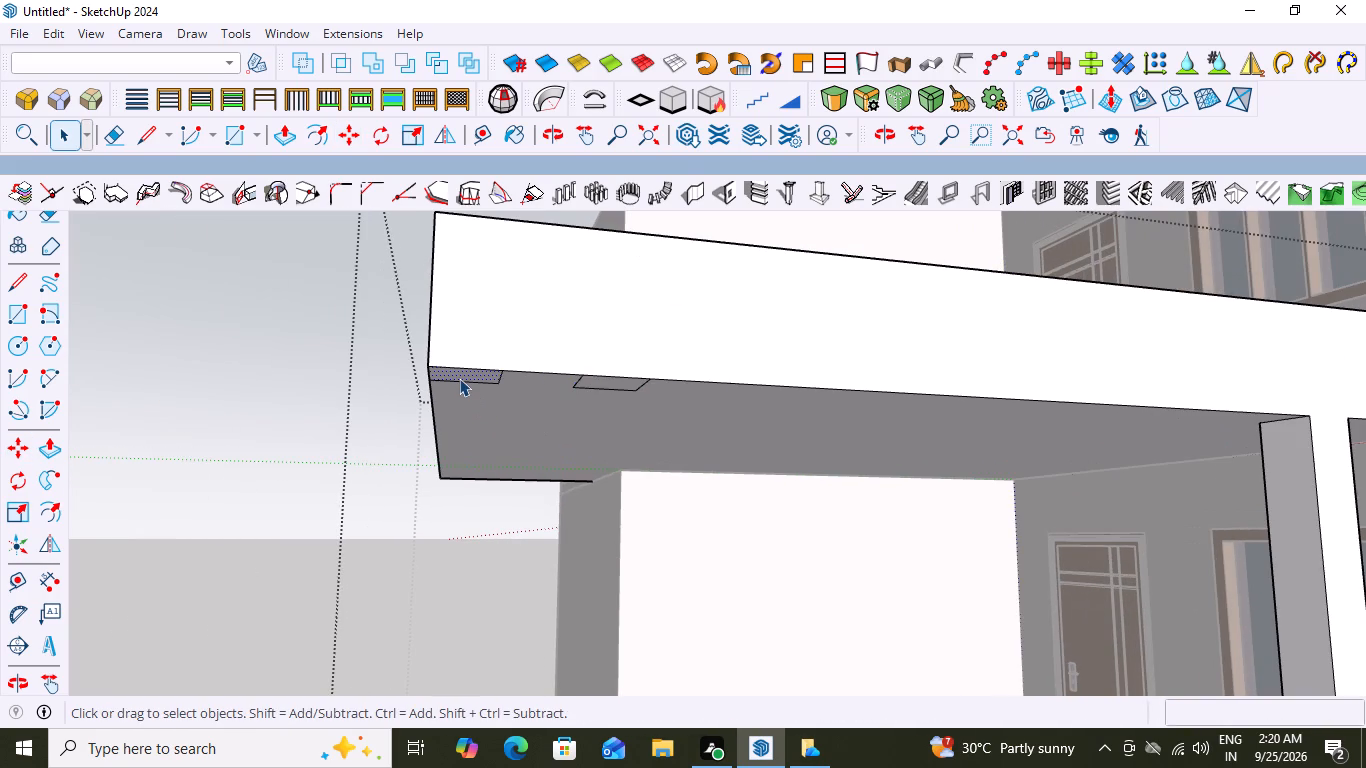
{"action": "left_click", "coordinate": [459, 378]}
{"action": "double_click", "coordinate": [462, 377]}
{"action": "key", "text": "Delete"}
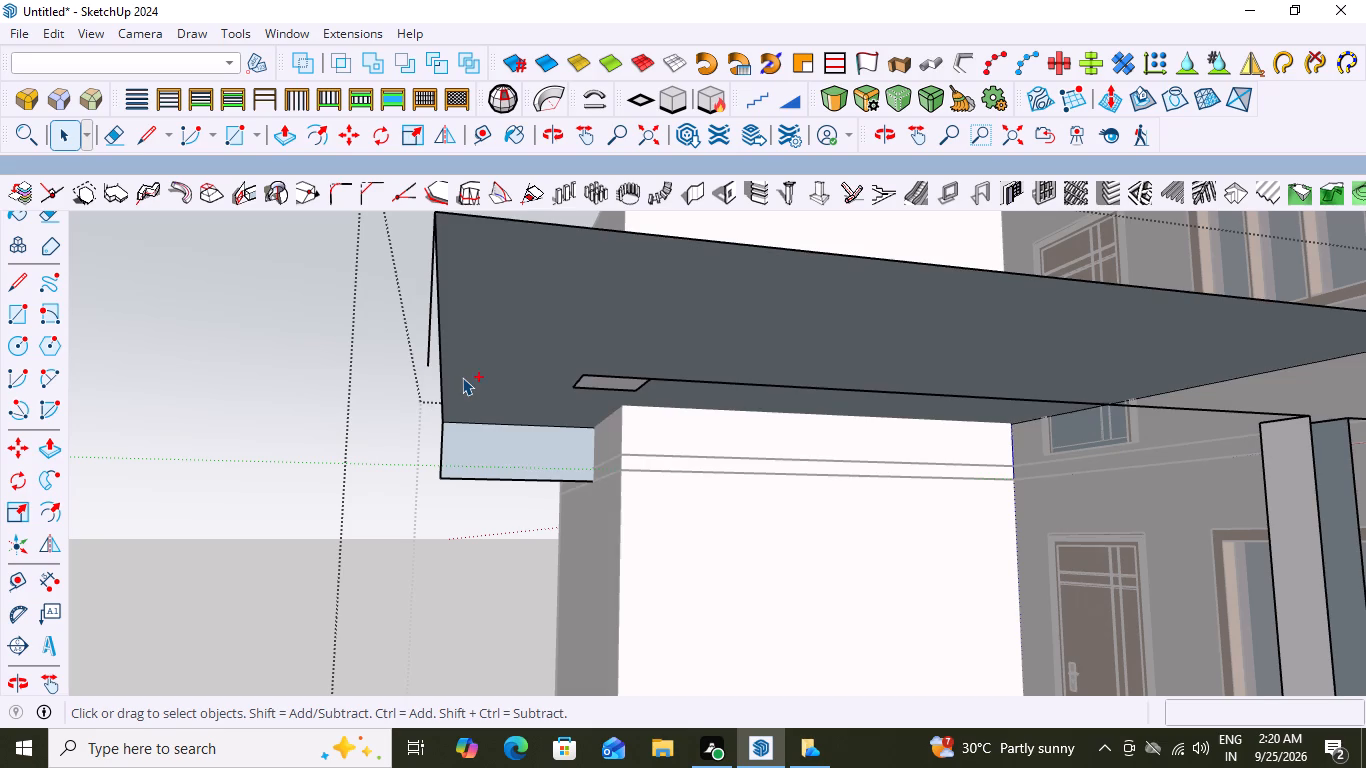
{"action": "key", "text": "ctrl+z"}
Delete the original corner rectangle's two inner edges from the slab's underside, keeping the slab's outer edges and the copied rectangle.
{"action": "scroll", "coordinate": [462, 377], "scroll_direction": "up", "scroll_amount": 5}
{"action": "left_click", "coordinate": [496, 371]}
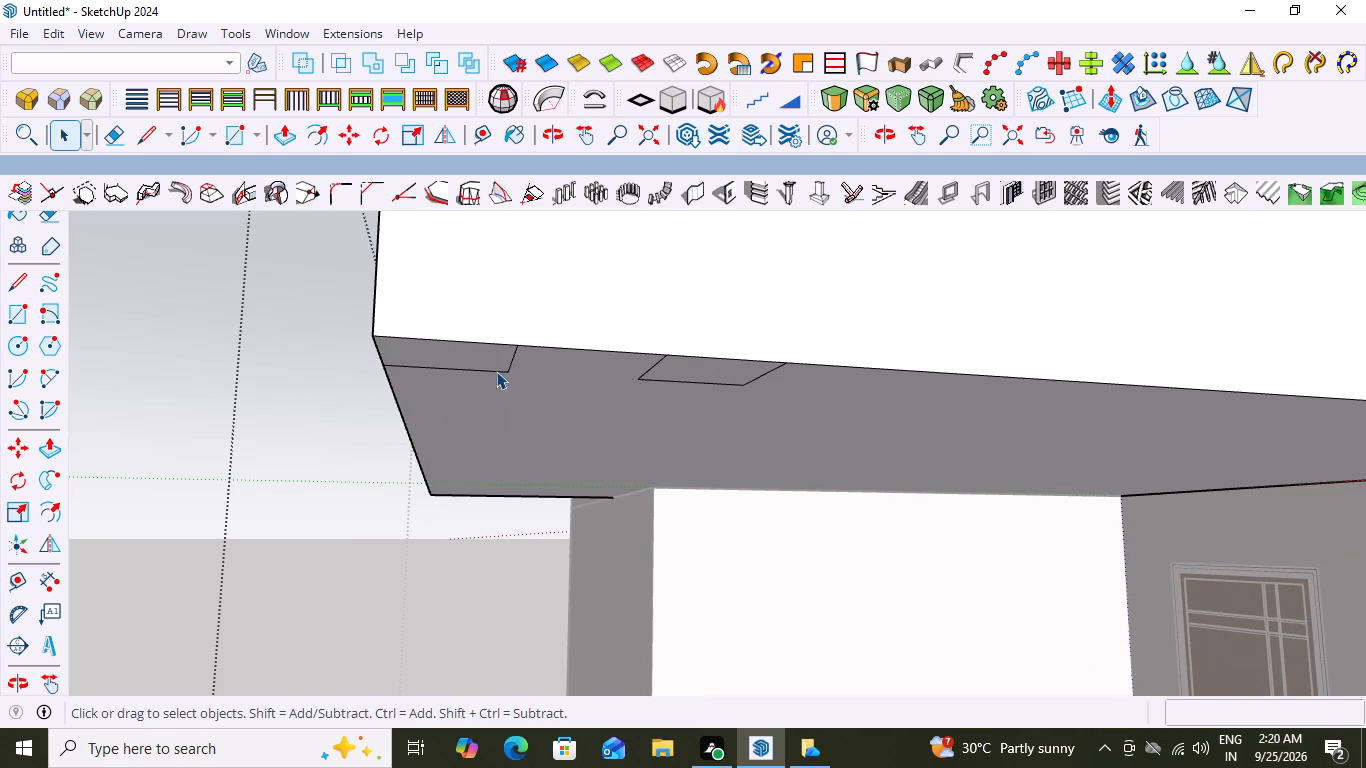
{"action": "key", "text": "Delete"}
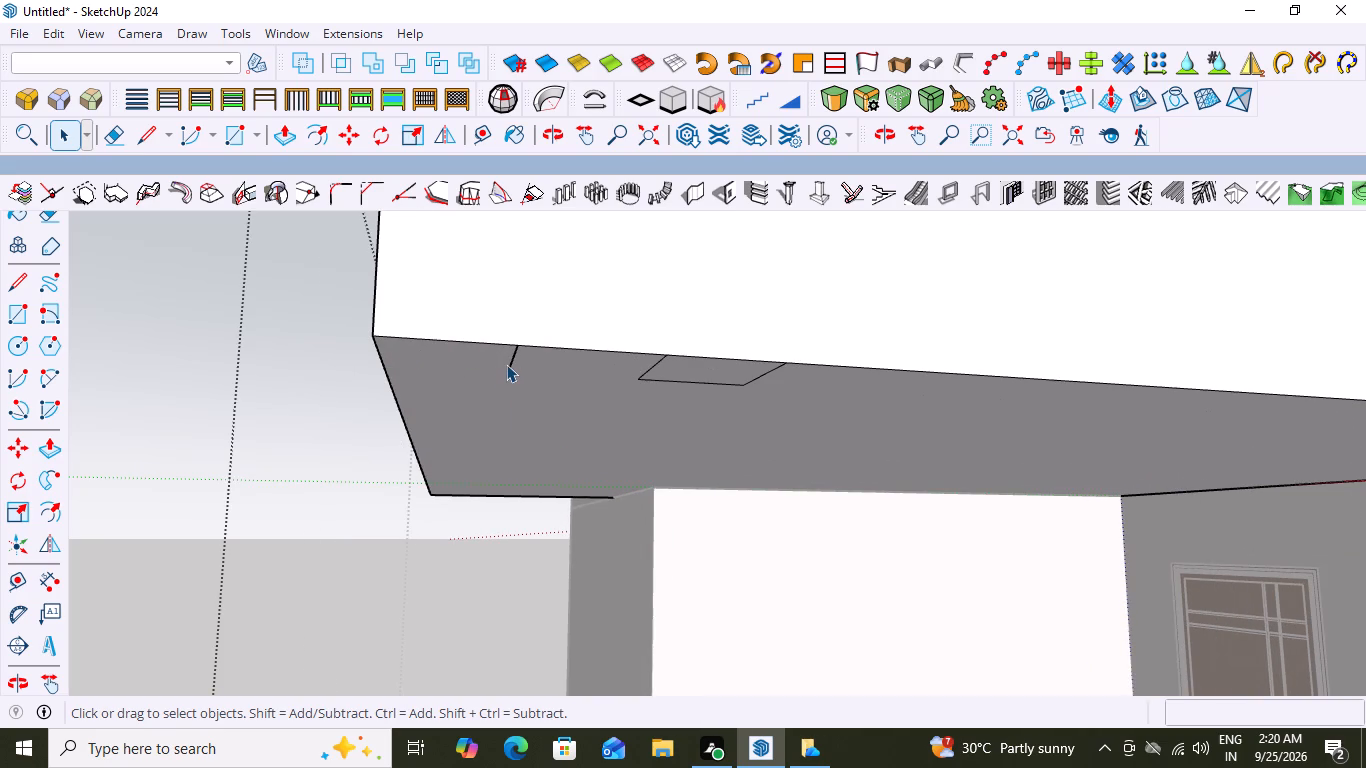
{"action": "left_click", "coordinate": [510, 364]}
{"action": "key", "text": "Delete"}
{"action": "scroll", "coordinate": [495, 377], "scroll_direction": "down", "scroll_amount": 8}
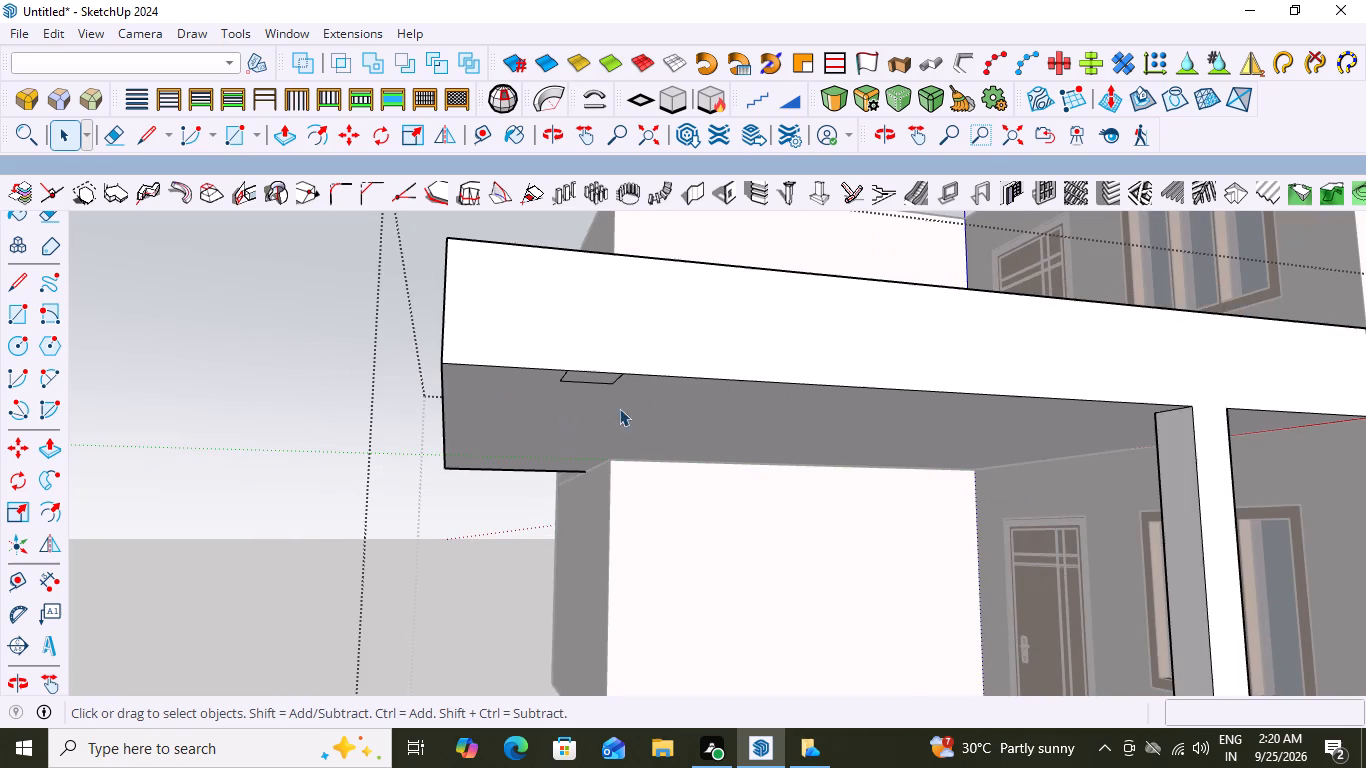
Extrude the copied rectangle on the slab's underside down to the base level of the other post.
{"action": "scroll", "coordinate": [619, 381], "scroll_direction": "up", "scroll_amount": 3}
{"action": "left_click", "coordinate": [594, 375]}
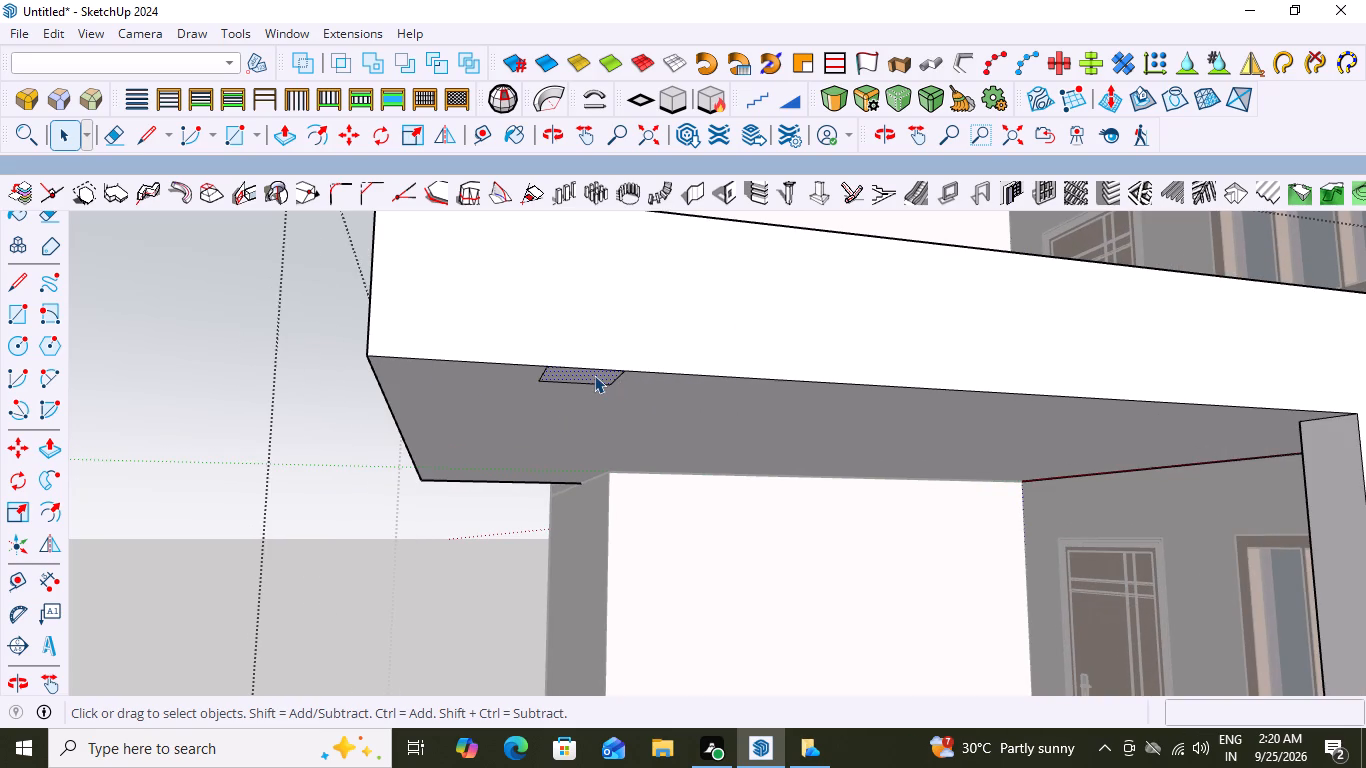
{"action": "key", "text": "p"}
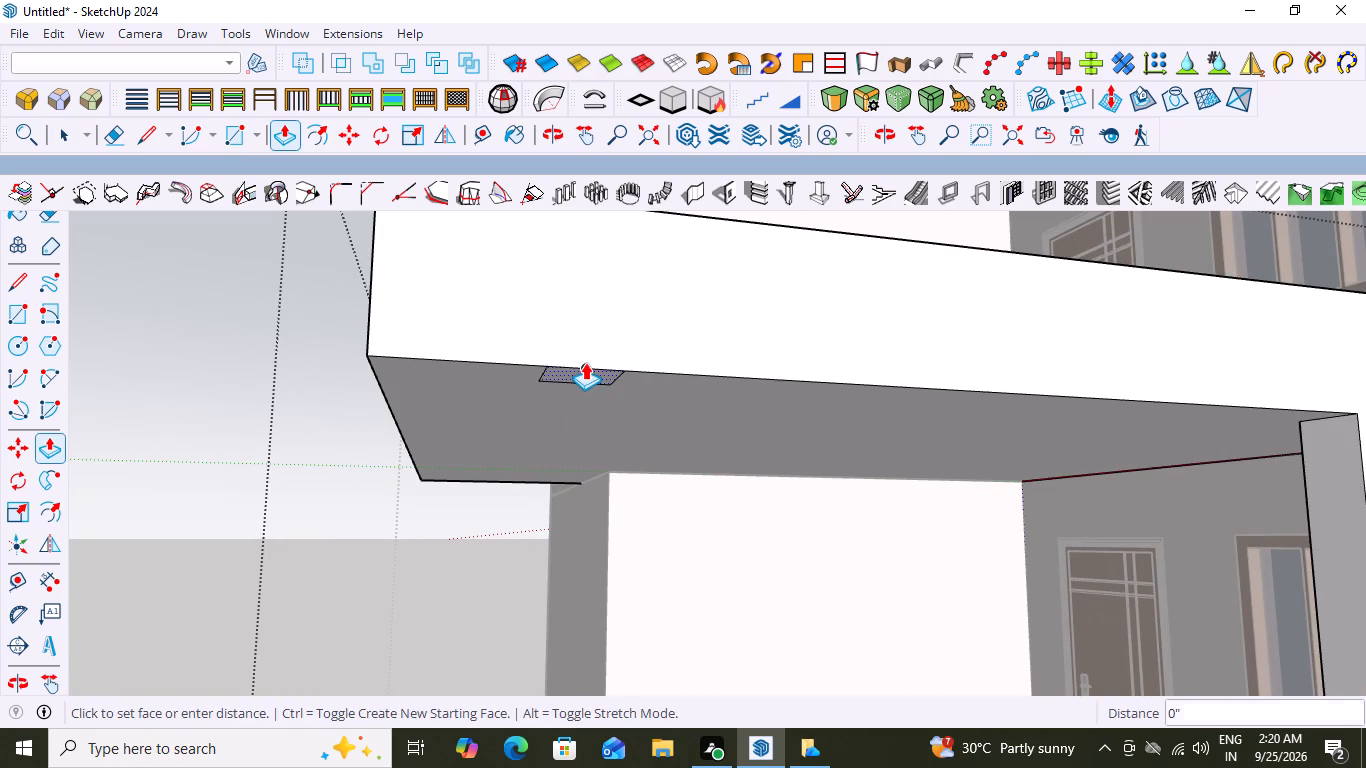
{"action": "left_click", "coordinate": [585, 362]}
{"action": "scroll", "coordinate": [601, 402], "scroll_direction": "down", "scroll_amount": 20}
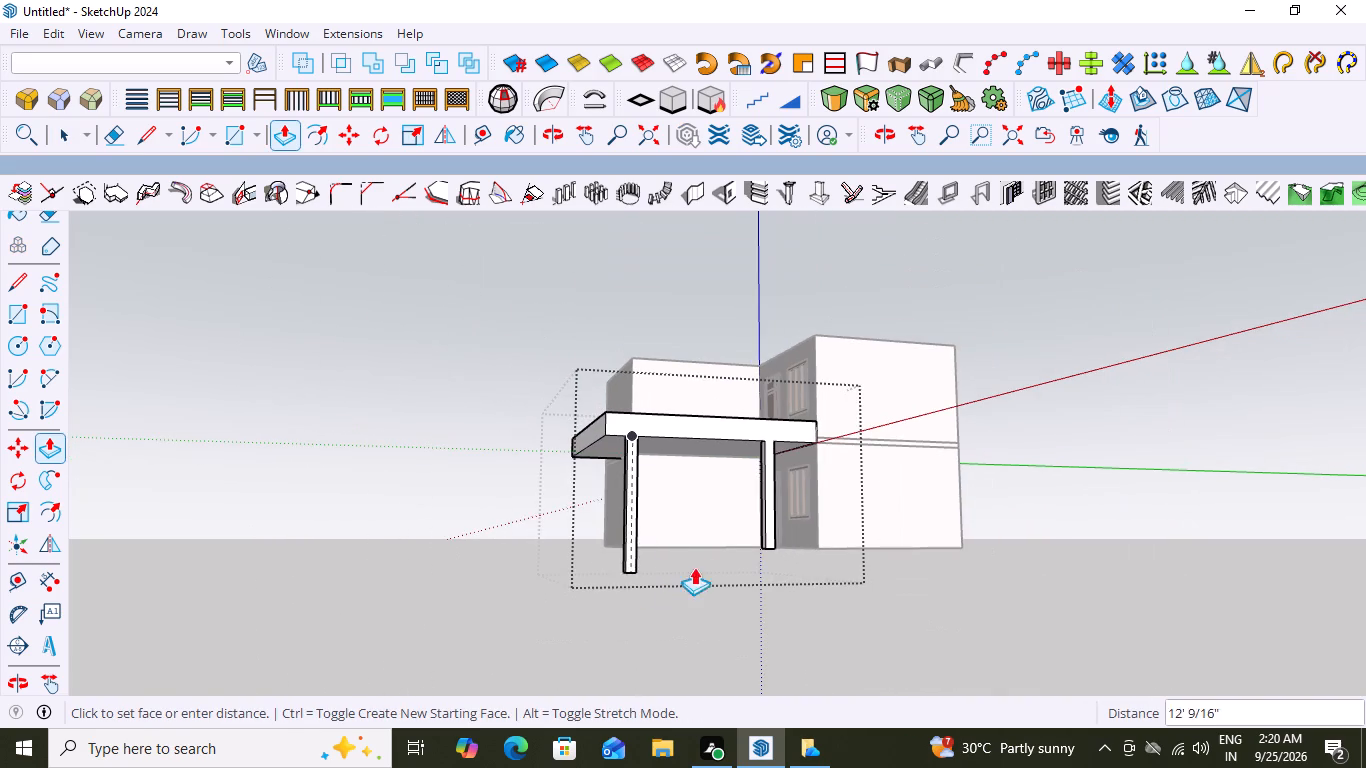
{"action": "scroll", "coordinate": [707, 564], "scroll_direction": "up", "scroll_amount": 12}
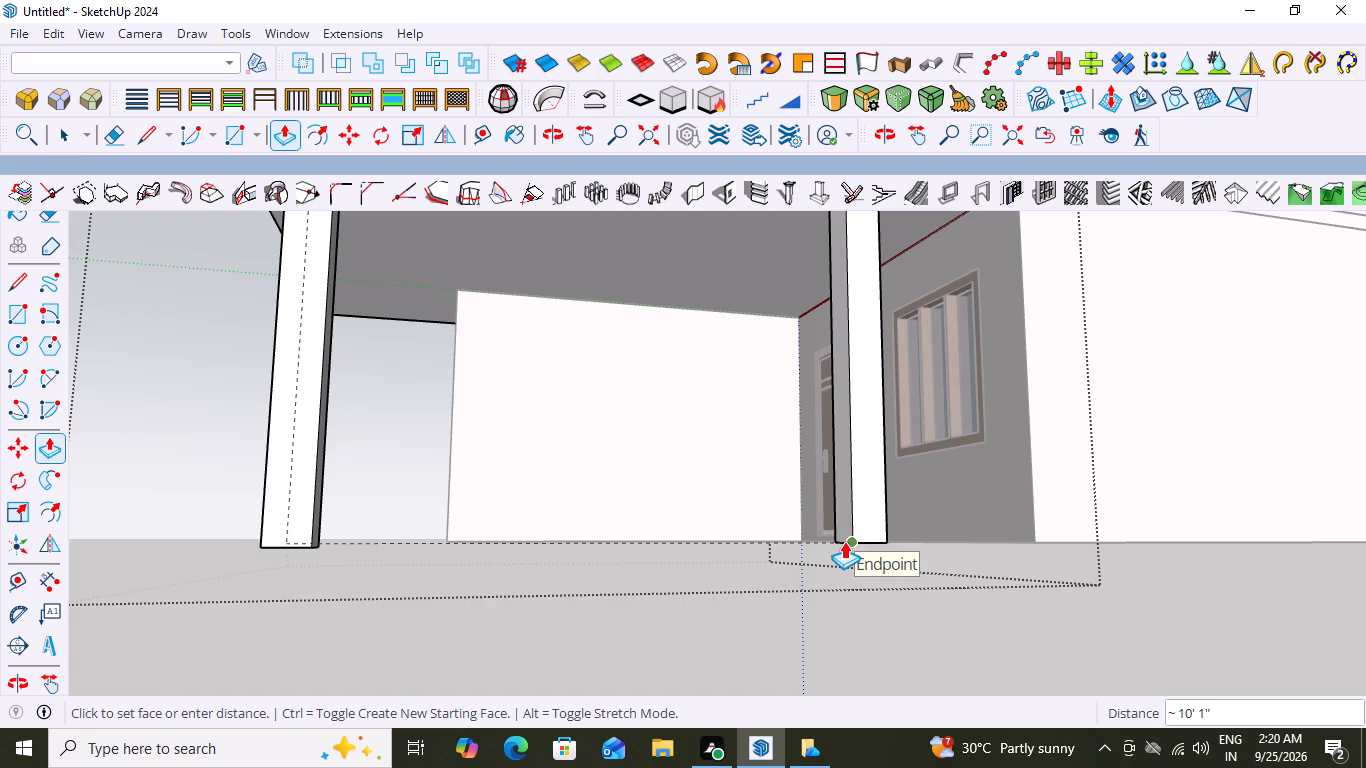
{"action": "left_click", "coordinate": [844, 541]}
{"action": "key", "text": "space"}
{"action": "left_click", "coordinate": [124, 442]}
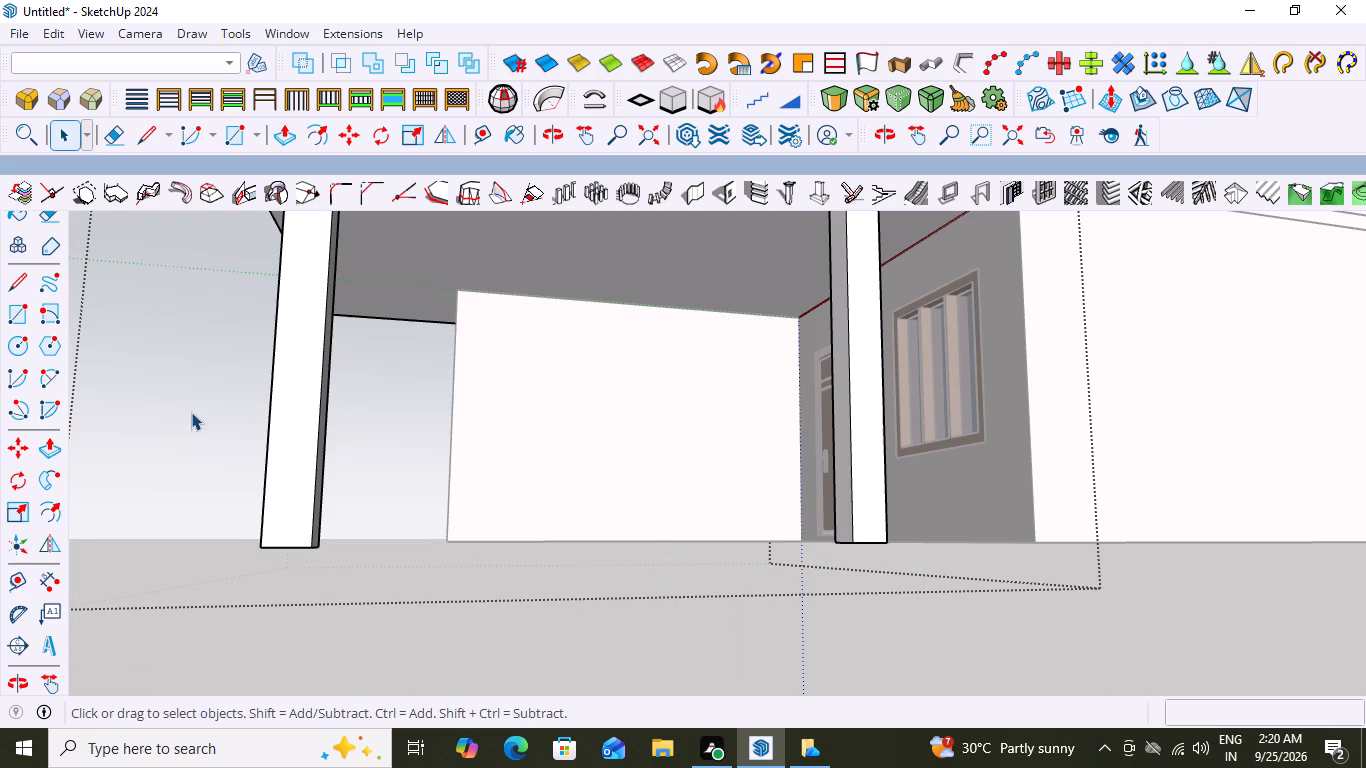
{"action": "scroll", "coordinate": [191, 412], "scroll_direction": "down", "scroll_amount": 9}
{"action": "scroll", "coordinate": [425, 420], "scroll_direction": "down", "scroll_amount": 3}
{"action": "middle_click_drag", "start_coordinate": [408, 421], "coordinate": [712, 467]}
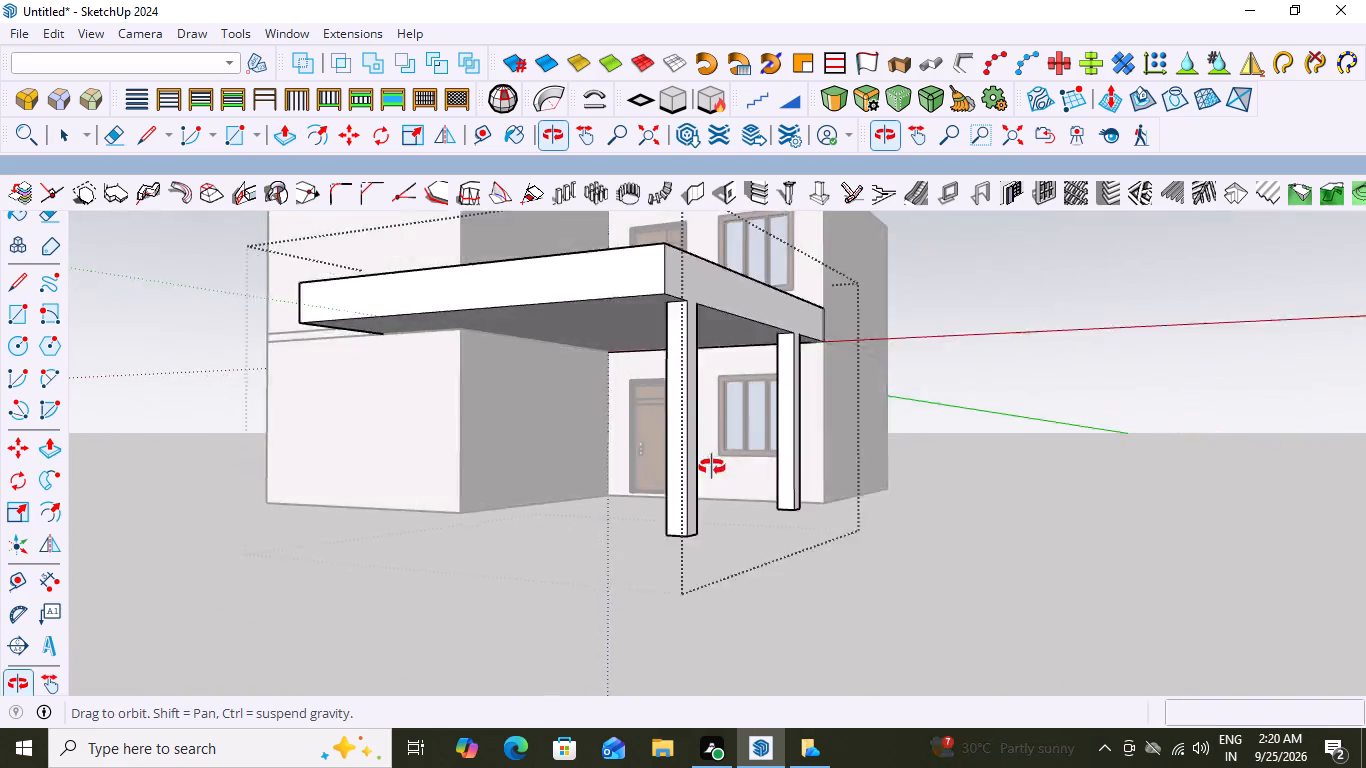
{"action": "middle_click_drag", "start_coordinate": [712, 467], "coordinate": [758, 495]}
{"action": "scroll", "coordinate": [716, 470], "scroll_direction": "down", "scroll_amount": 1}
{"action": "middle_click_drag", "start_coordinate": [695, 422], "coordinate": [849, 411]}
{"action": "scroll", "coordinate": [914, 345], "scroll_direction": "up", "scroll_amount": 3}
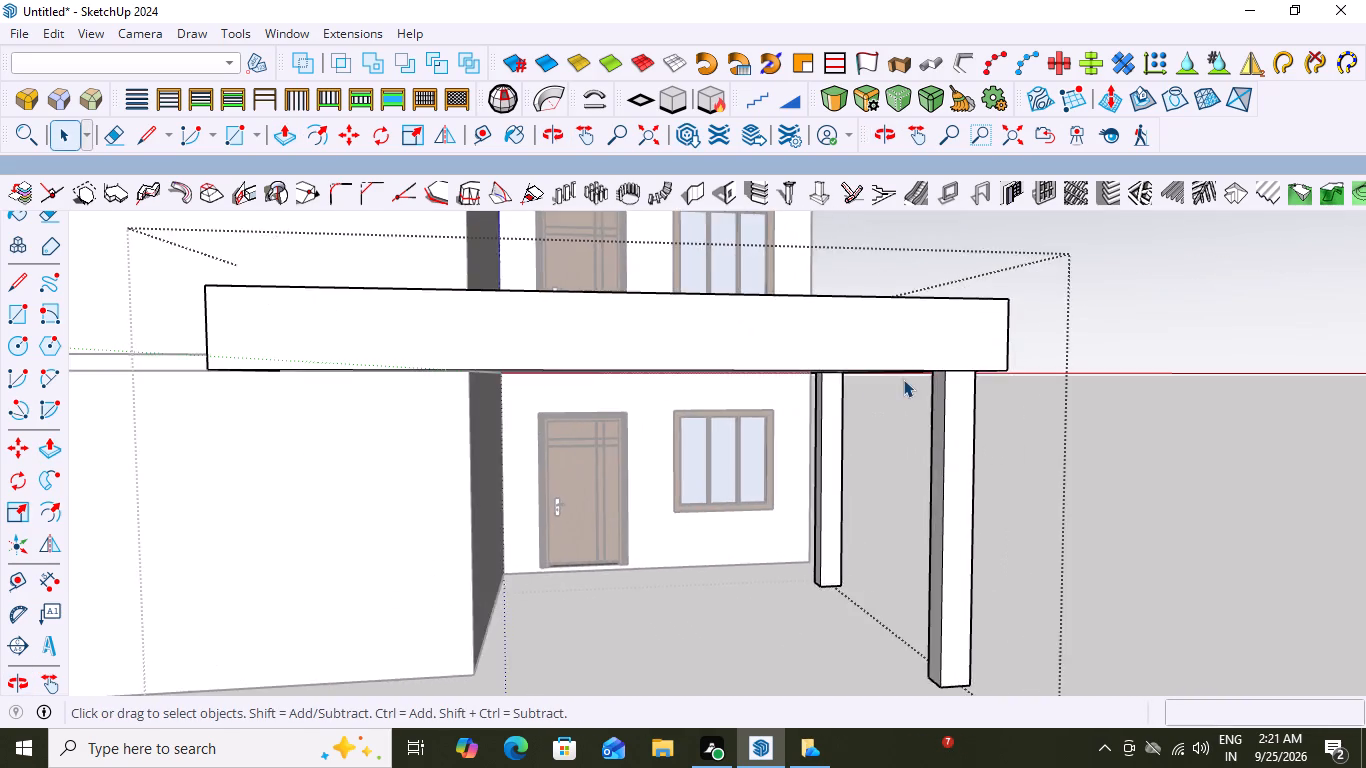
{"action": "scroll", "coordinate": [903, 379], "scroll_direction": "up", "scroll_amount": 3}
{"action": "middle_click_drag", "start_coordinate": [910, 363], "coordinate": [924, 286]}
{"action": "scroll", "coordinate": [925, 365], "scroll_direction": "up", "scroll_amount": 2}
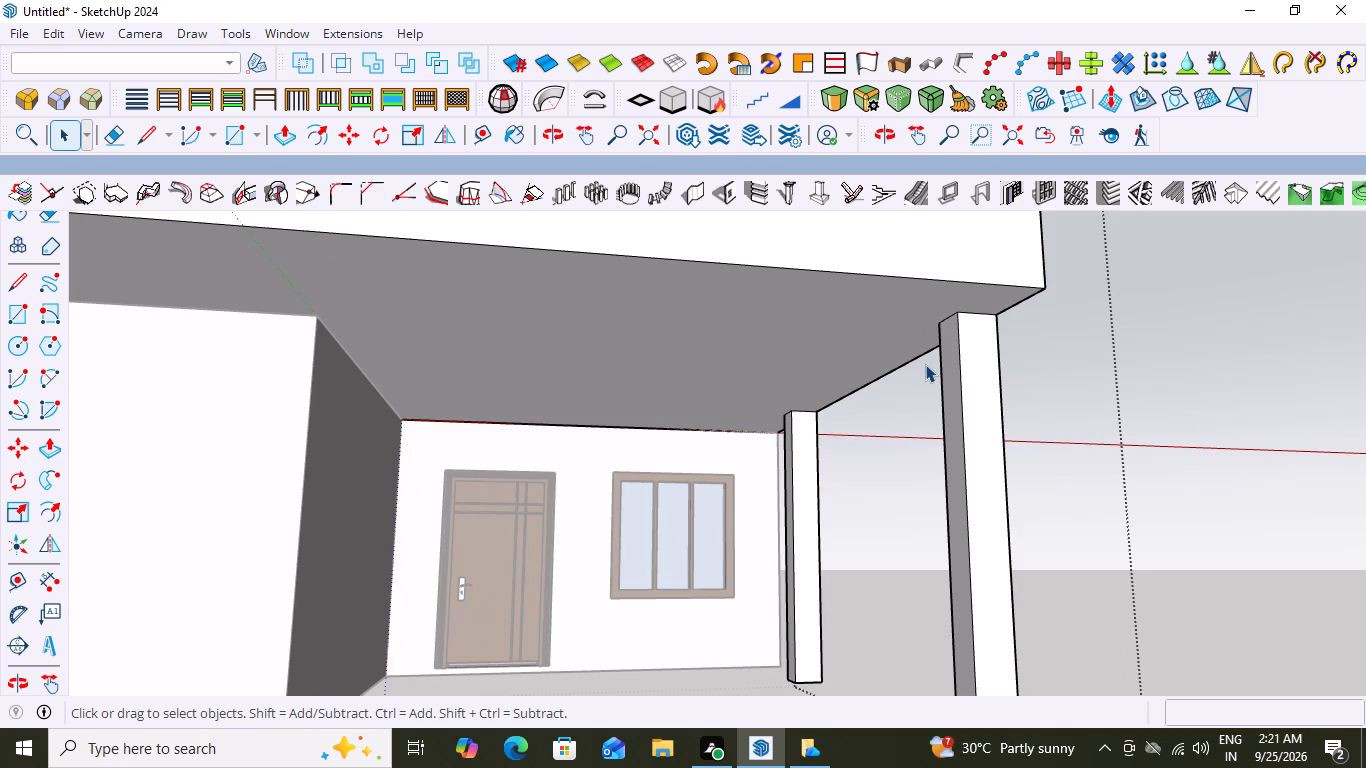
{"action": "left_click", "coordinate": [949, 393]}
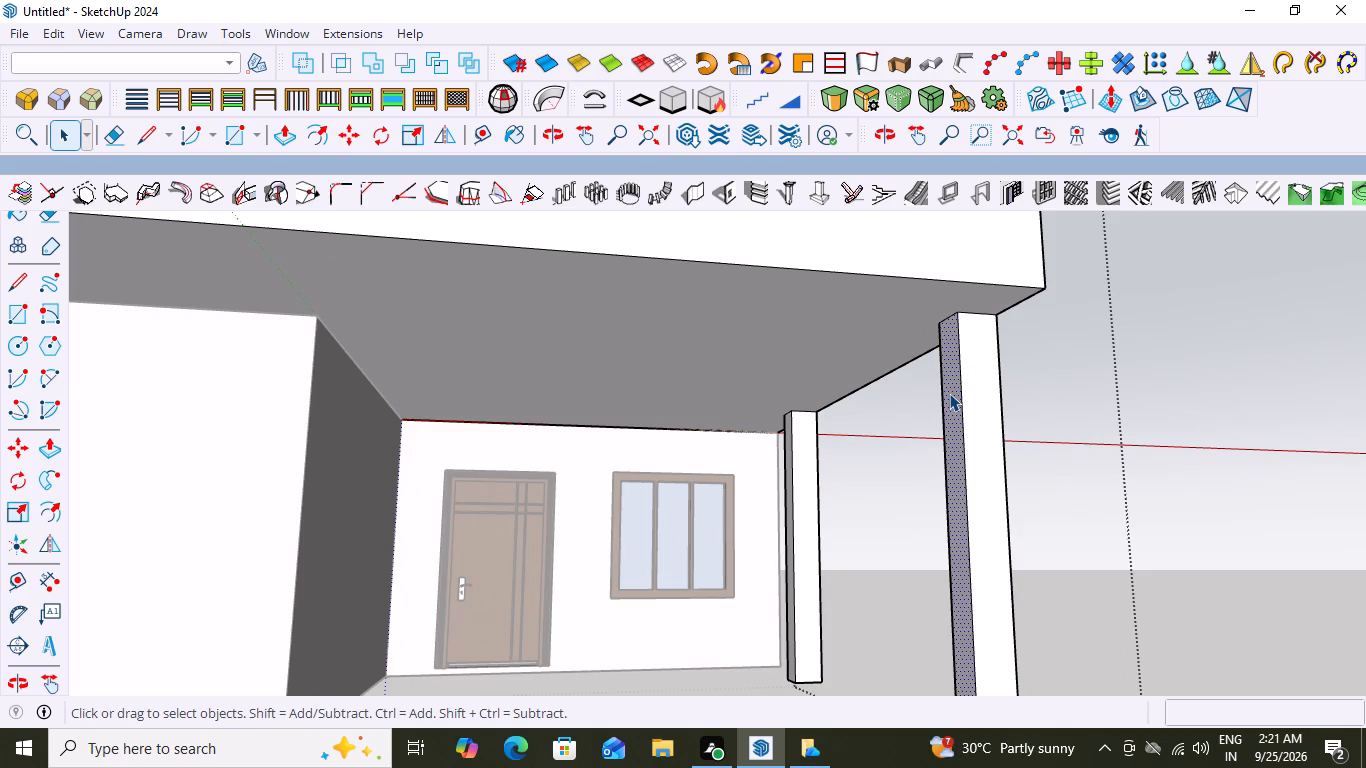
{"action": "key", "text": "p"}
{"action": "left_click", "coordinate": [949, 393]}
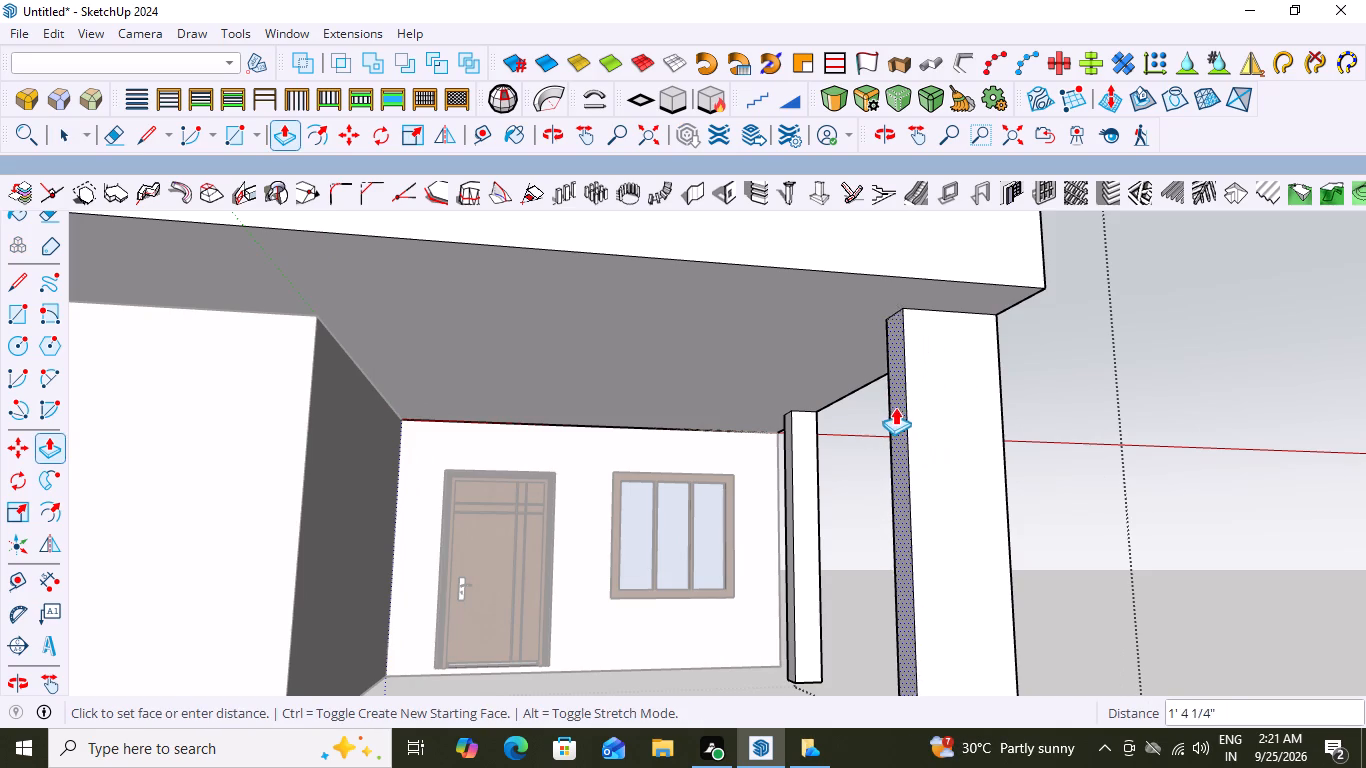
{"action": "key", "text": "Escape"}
Push/Pull the inner post's front face about 2' 7" toward the outer post to widen it.
{"action": "middle_click_drag", "start_coordinate": [841, 444], "coordinate": [926, 502]}
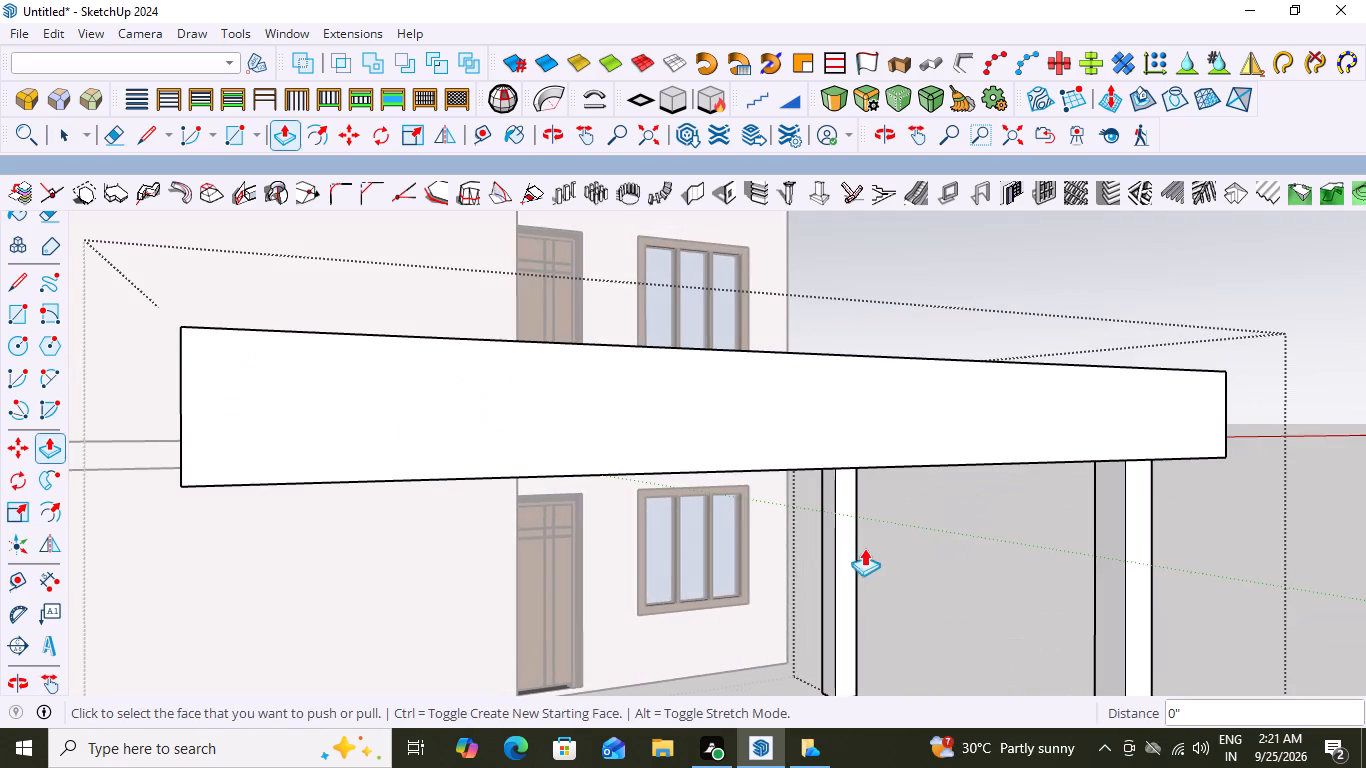
{"action": "middle_click_drag", "start_coordinate": [850, 481], "coordinate": [807, 457]}
{"action": "scroll", "coordinate": [829, 523], "scroll_direction": "up", "scroll_amount": 3}
{"action": "left_click", "coordinate": [843, 519]}
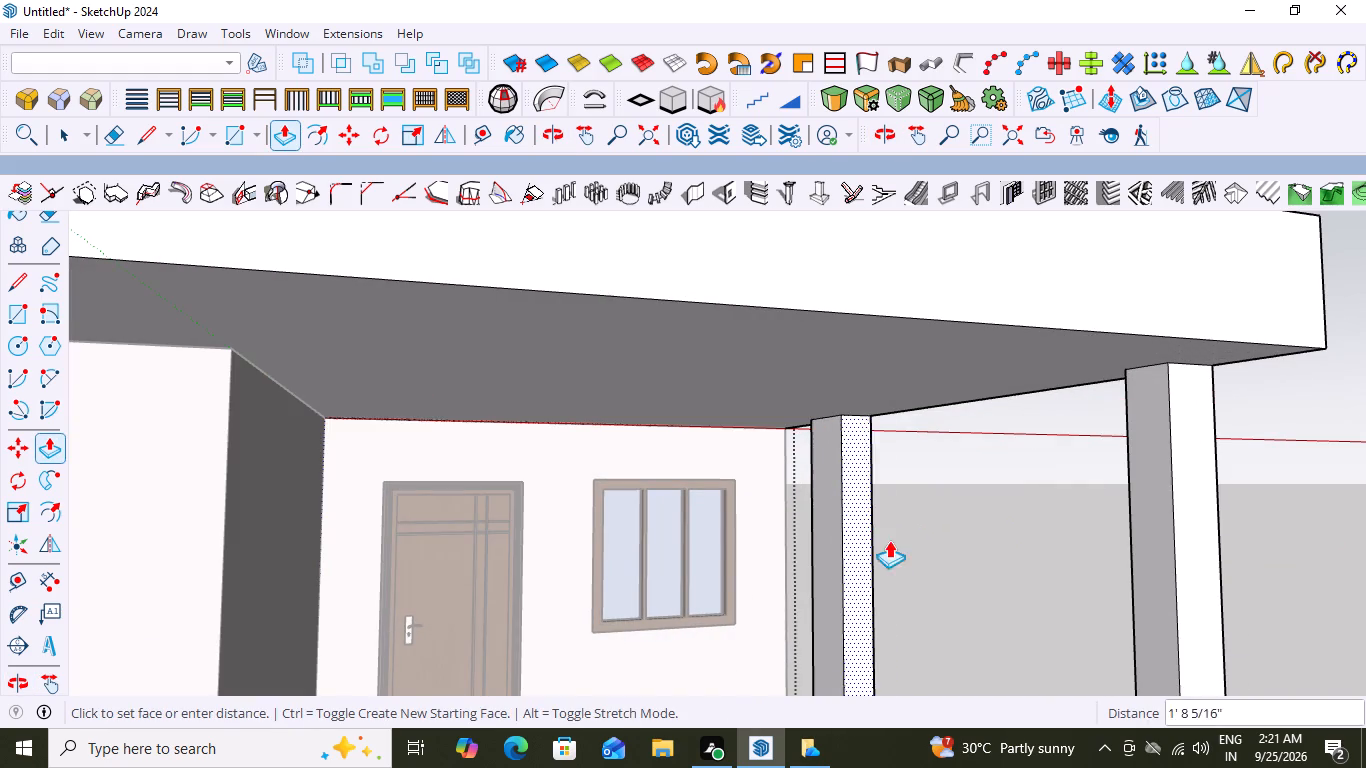
{"action": "scroll", "coordinate": [891, 538], "scroll_direction": "down", "scroll_amount": 6}
{"action": "middle_click_drag", "start_coordinate": [891, 537], "coordinate": [991, 535]}
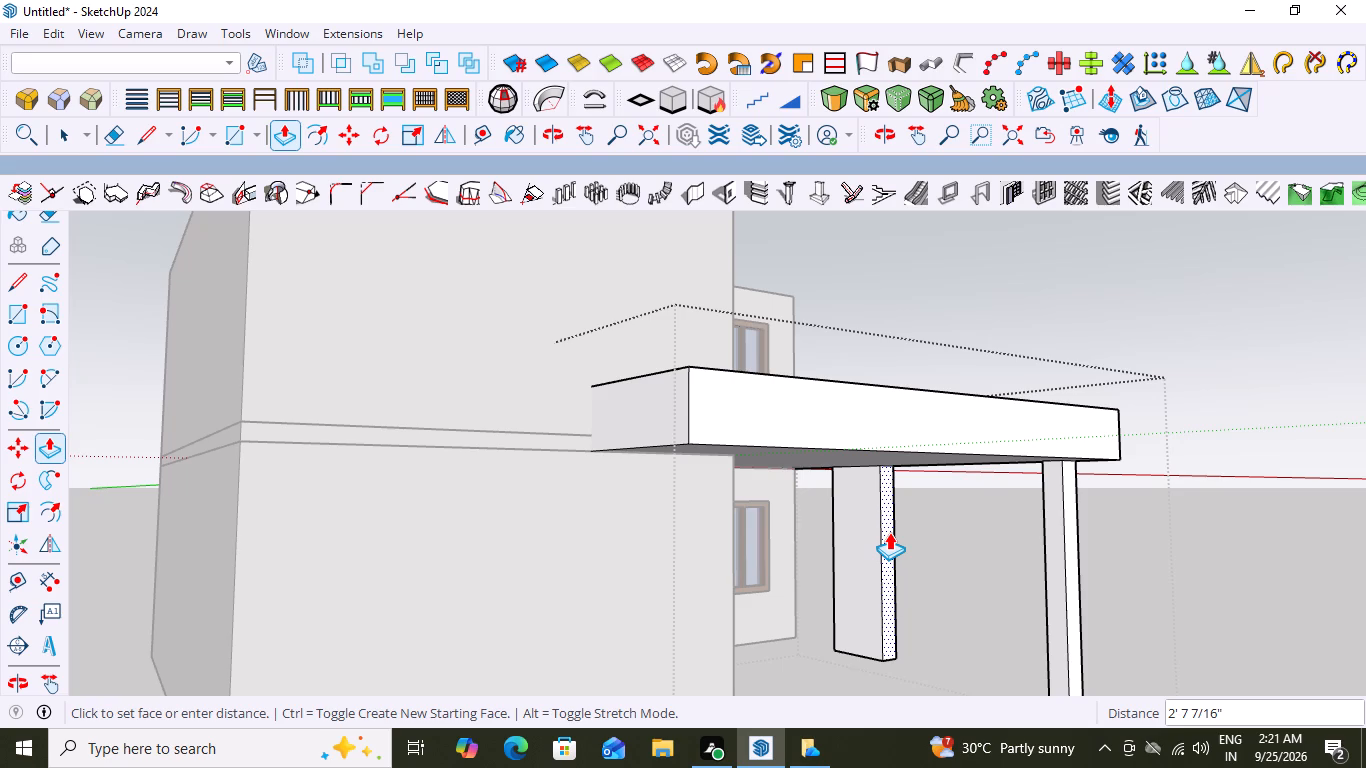
{"action": "left_click", "coordinate": [889, 532]}
Push/Pull the outer post's face about 2' 2" toward the inner post to widen it.
{"action": "middle_click_drag", "start_coordinate": [1155, 514], "coordinate": [941, 544]}
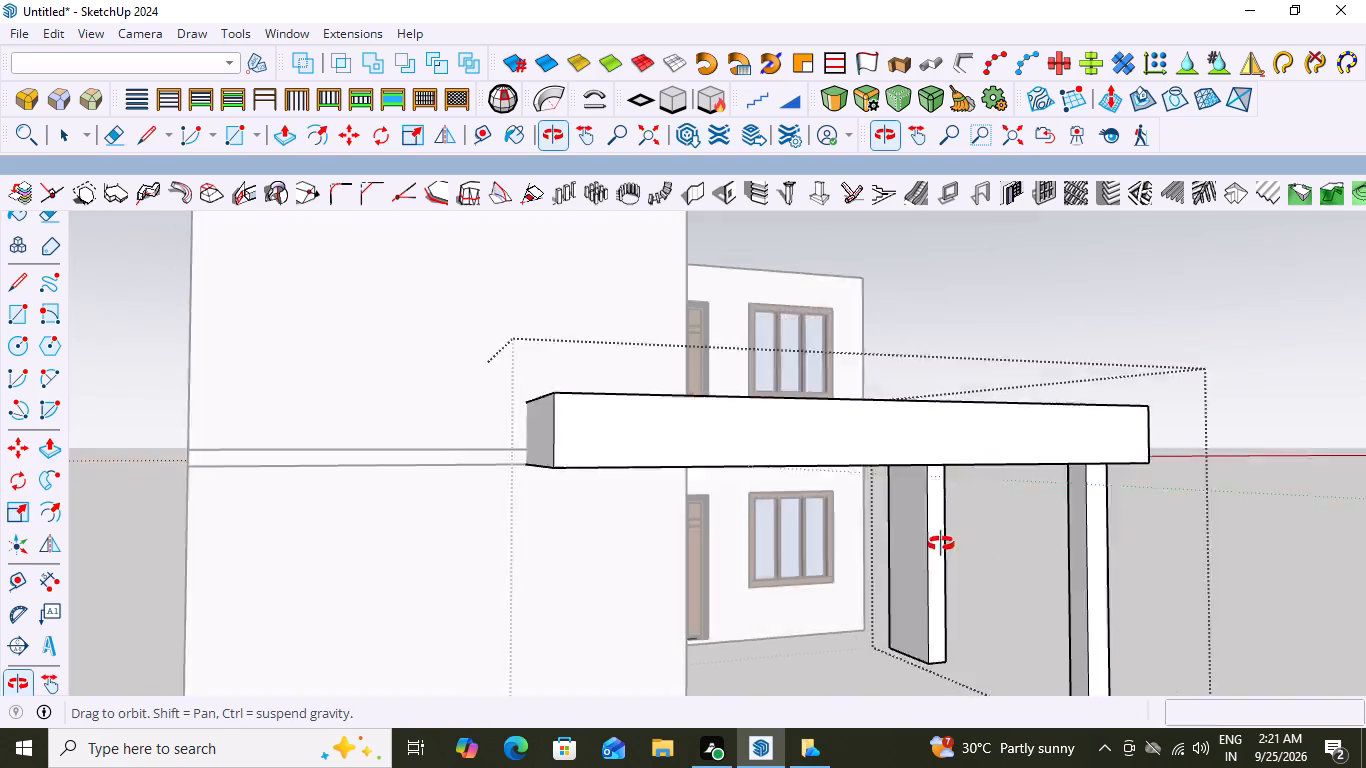
{"action": "middle_click_drag", "start_coordinate": [941, 544], "coordinate": [469, 548]}
{"action": "middle_click_drag", "start_coordinate": [701, 570], "coordinate": [387, 518]}
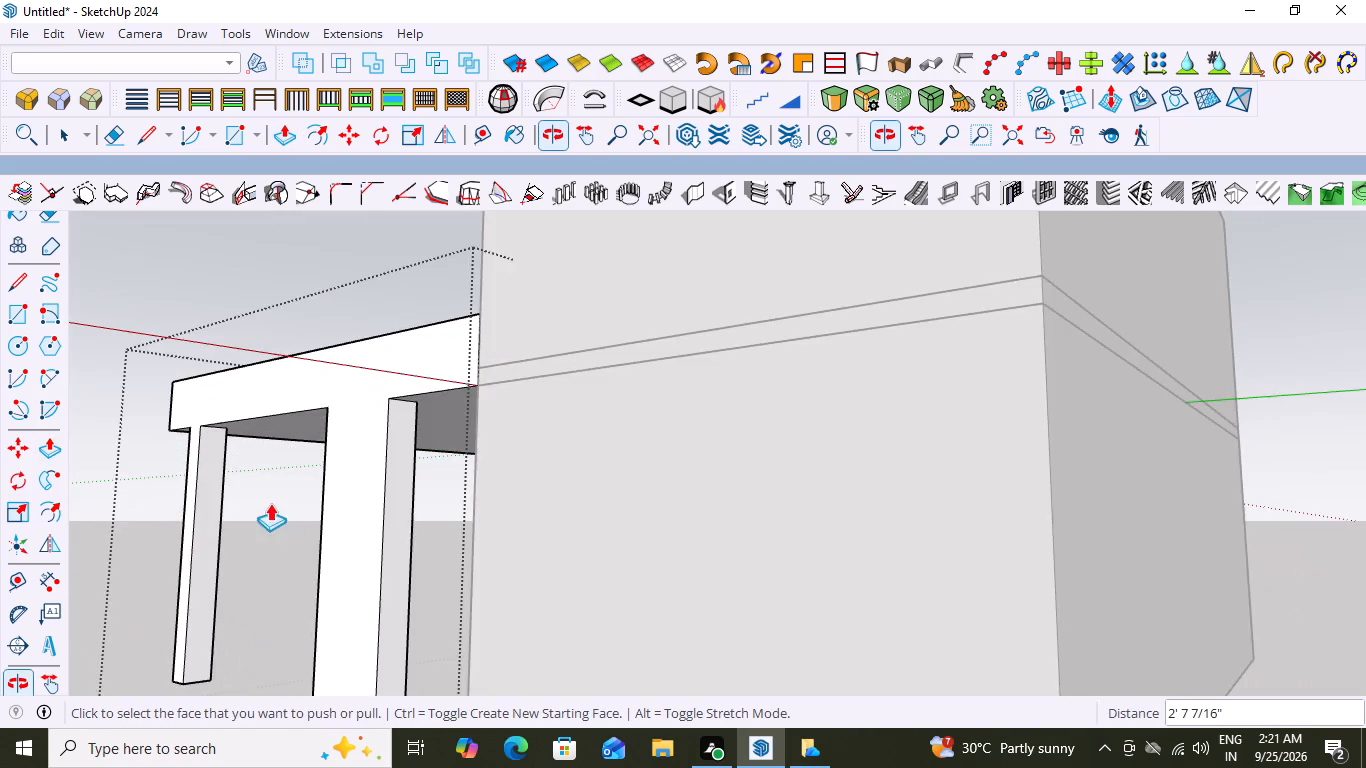
{"action": "scroll", "coordinate": [236, 498], "scroll_direction": "up", "scroll_amount": 2}
{"action": "key", "text": "space"}
{"action": "left_click", "coordinate": [213, 489]}
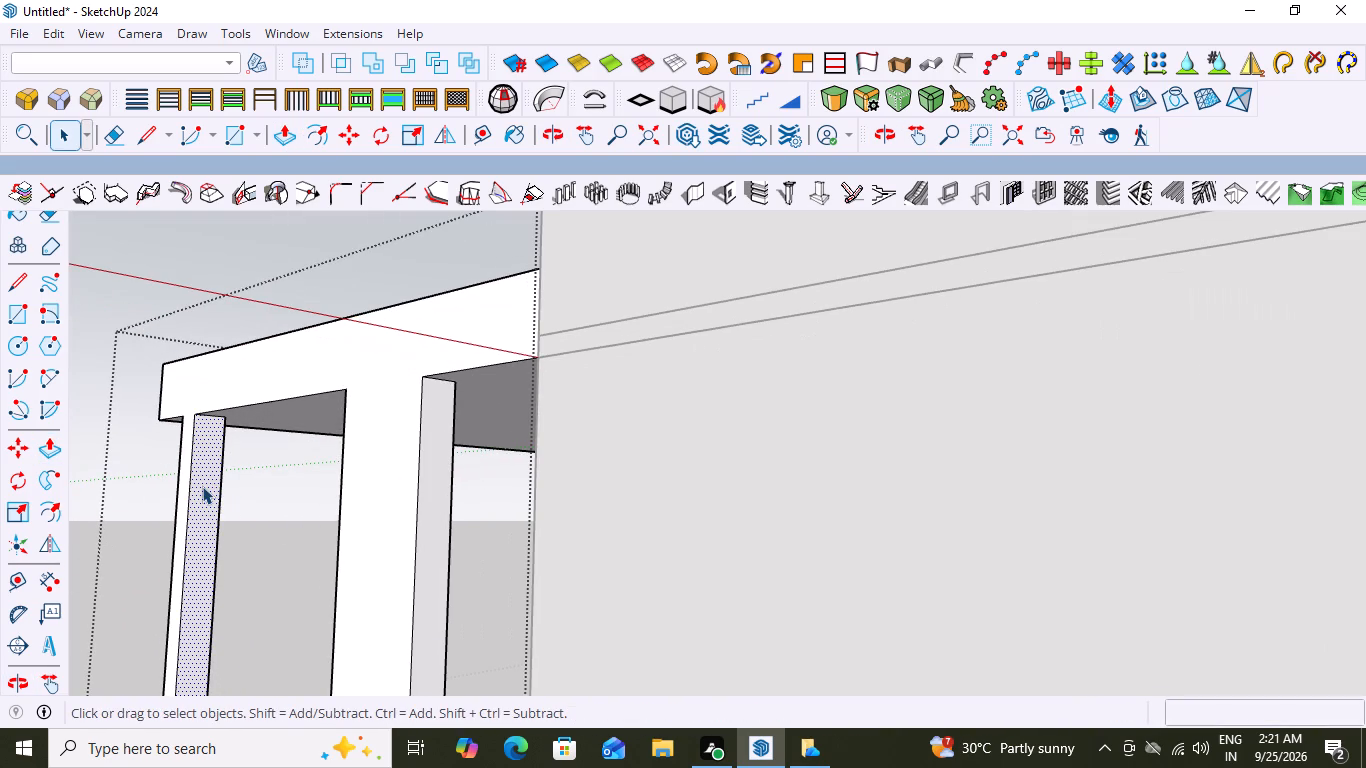
{"action": "key", "text": "p"}
{"action": "left_click", "coordinate": [209, 481]}
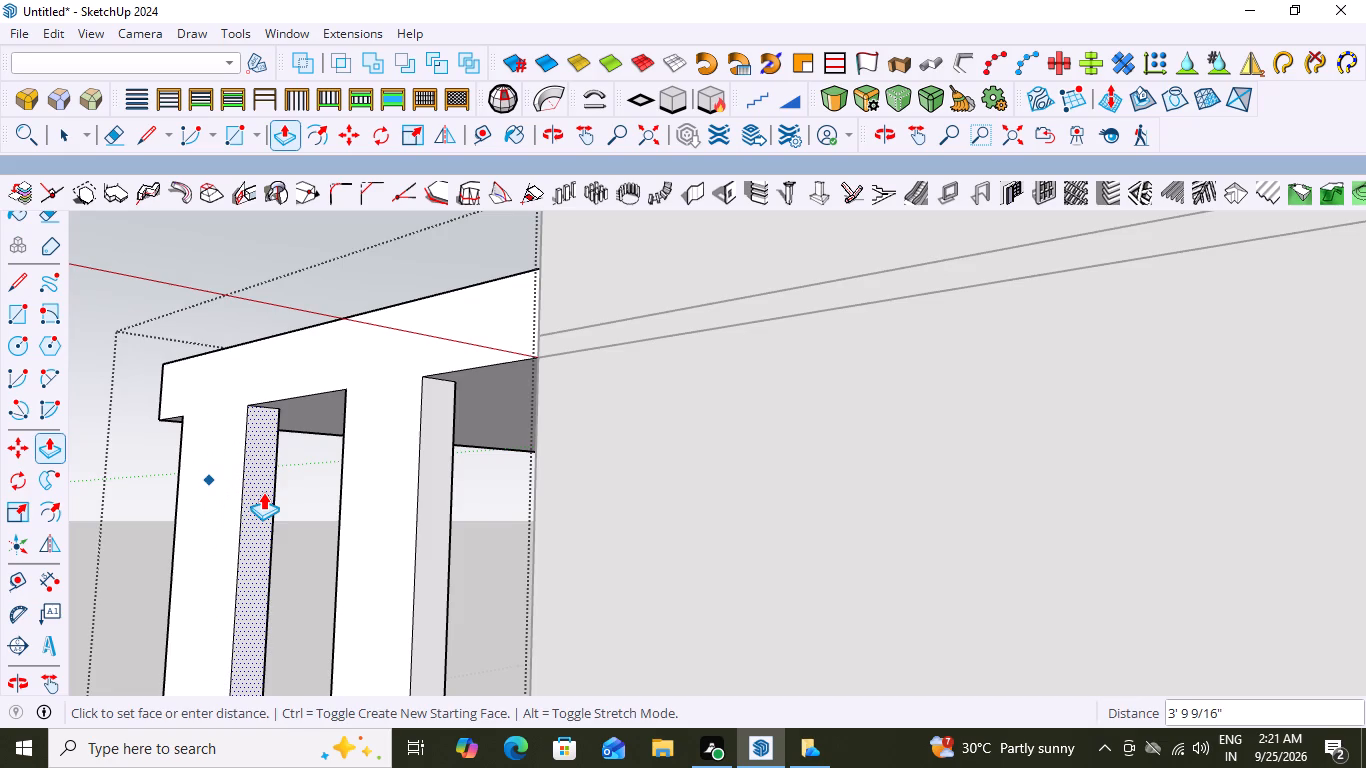
{"action": "middle_click_drag", "start_coordinate": [263, 491], "coordinate": [473, 515]}
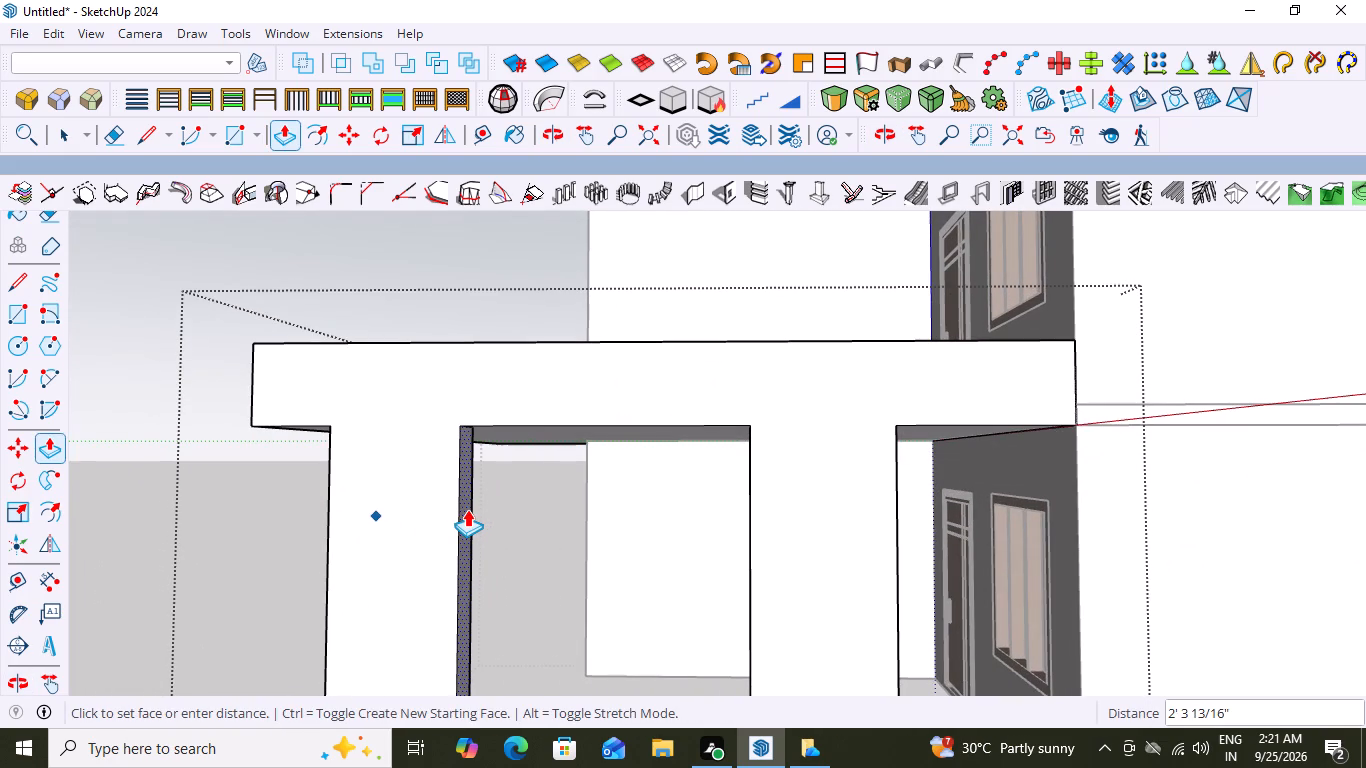
{"action": "scroll", "coordinate": [473, 514], "scroll_direction": "down", "scroll_amount": 3}
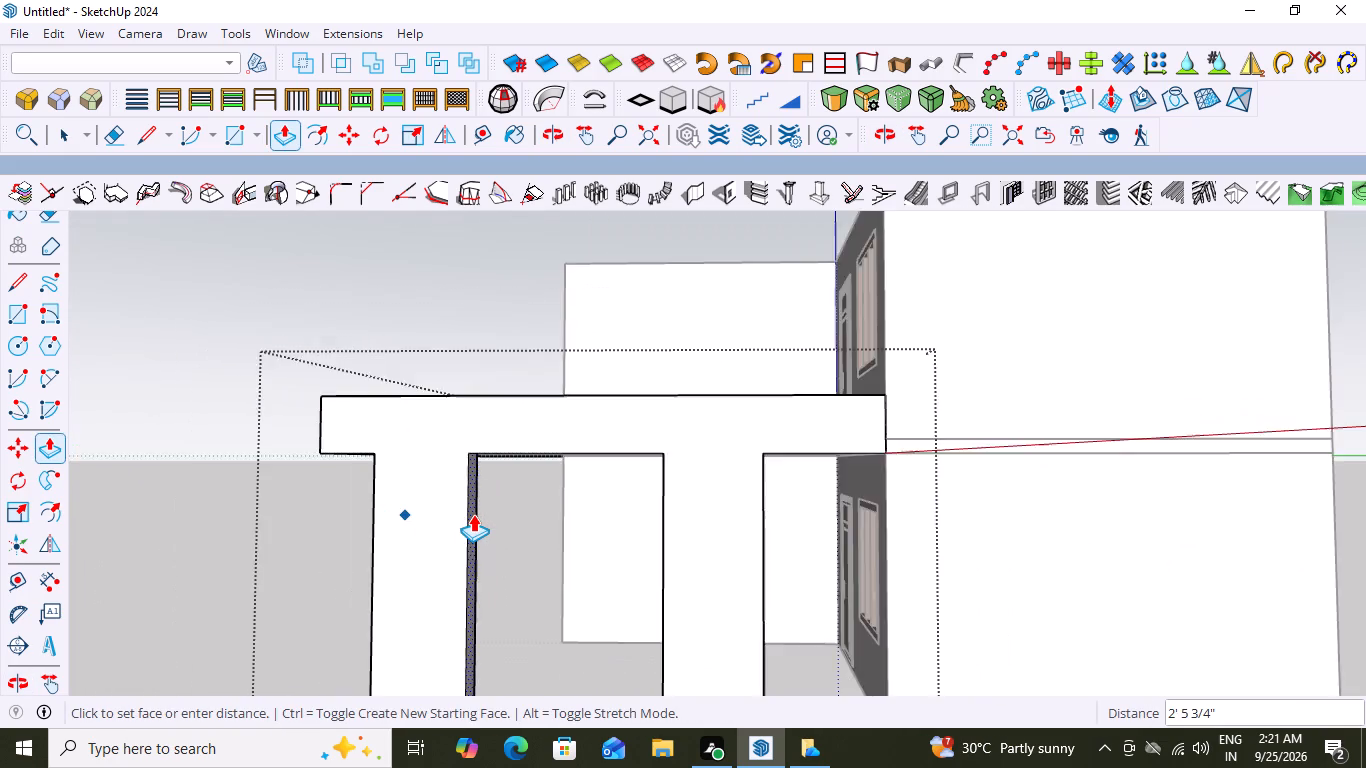
{"action": "scroll", "coordinate": [473, 514], "scroll_direction": "down", "scroll_amount": 3}
{"action": "middle_click_drag", "start_coordinate": [473, 514], "coordinate": [621, 523]}
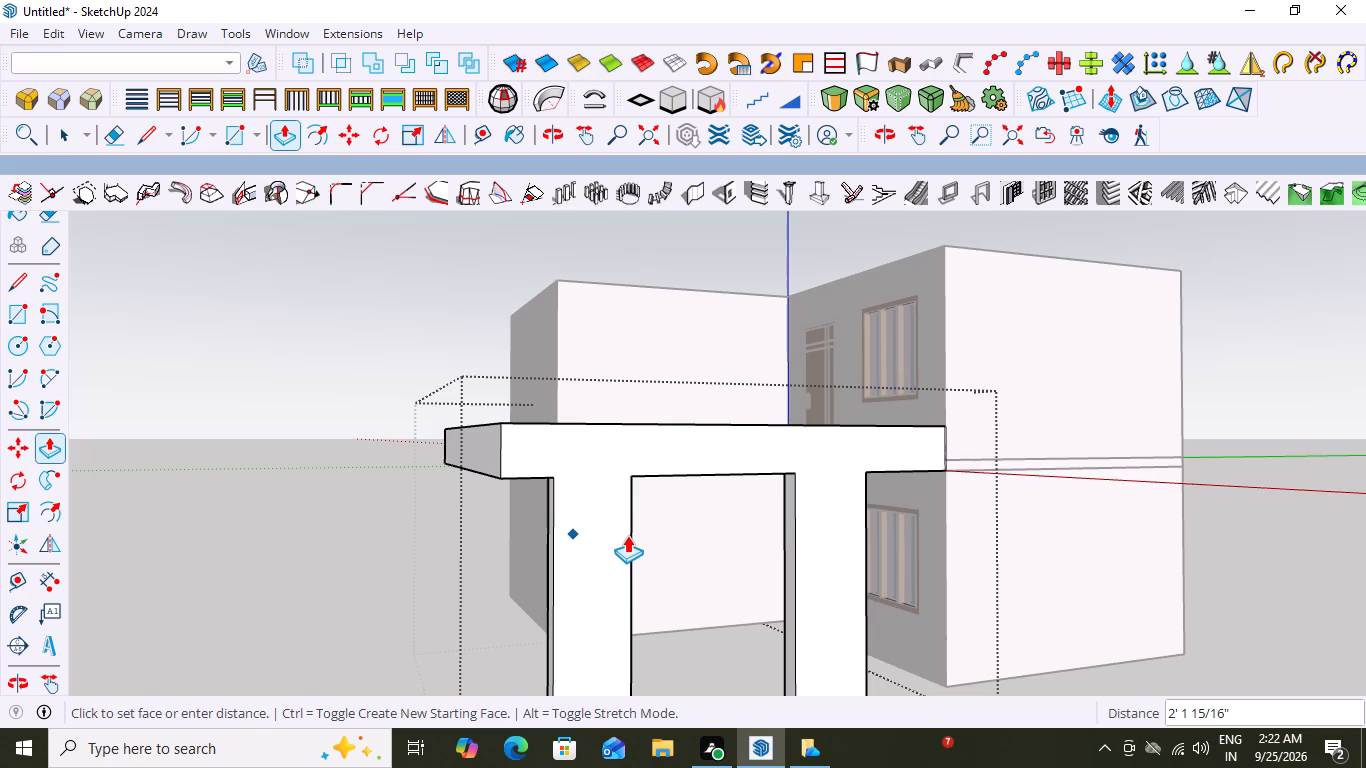
{"action": "left_click", "coordinate": [627, 535]}
{"action": "key", "text": "space"}
{"action": "left_click", "coordinate": [683, 529]}
Leave the editing of the group containing the slab and posts.
{"action": "middle_click_drag", "start_coordinate": [587, 549], "coordinate": [1094, 611]}
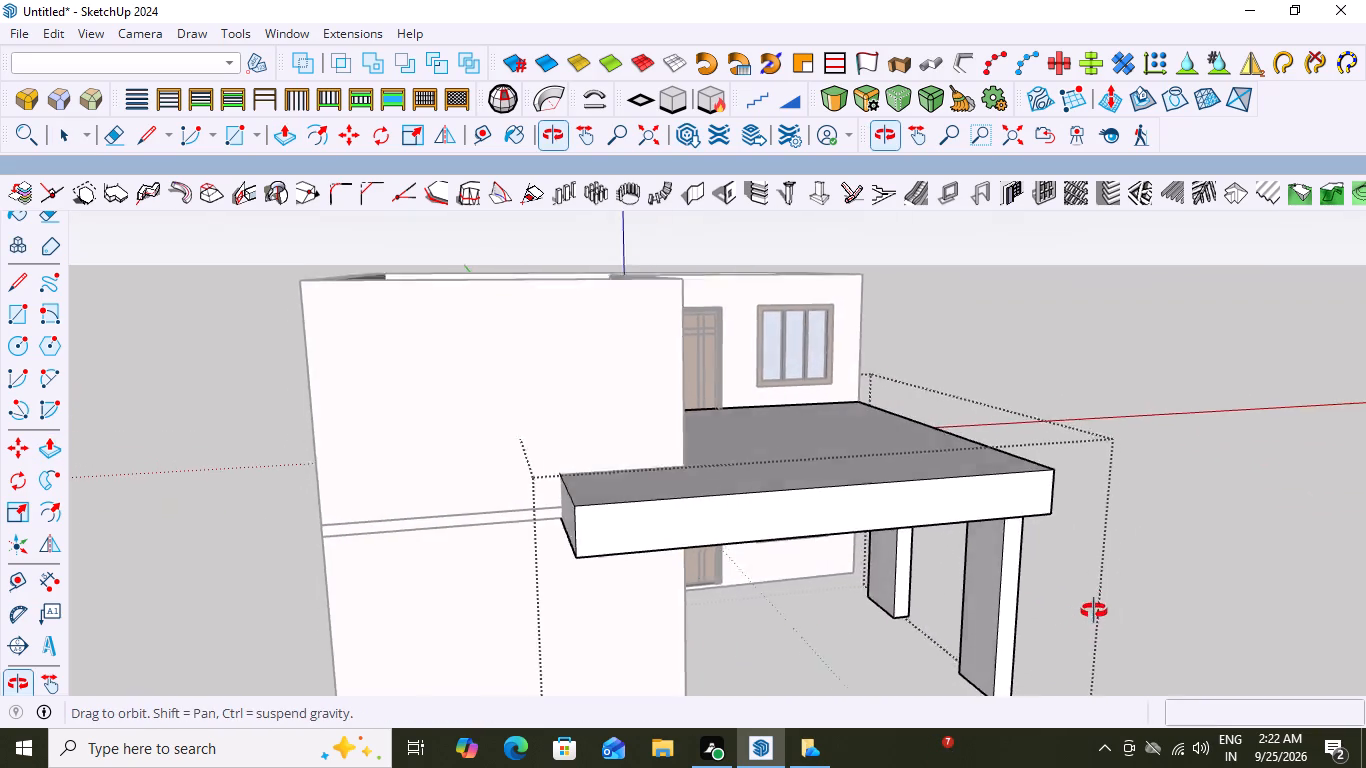
{"action": "middle_click_drag", "start_coordinate": [1094, 611], "coordinate": [1093, 597]}
{"action": "left_click", "coordinate": [1062, 523]}
{"action": "left_click", "coordinate": [1059, 525]}
{"action": "left_click", "coordinate": [1048, 531]}
{"action": "left_click", "coordinate": [1000, 352]}
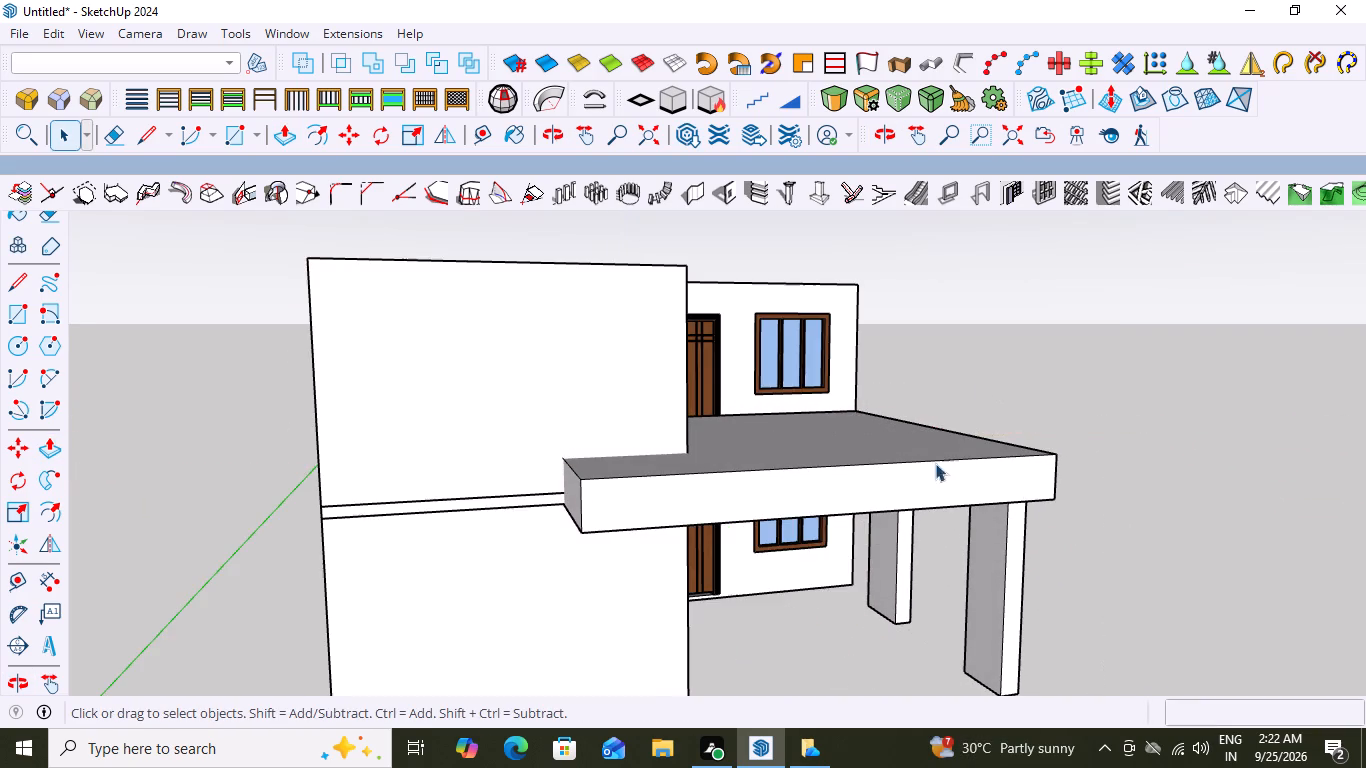
Examine the whole house from the front, checking the projecting slab and its two widened posts from above and below.
{"action": "middle_click_drag", "start_coordinate": [748, 593], "coordinate": [725, 540]}
{"action": "scroll", "coordinate": [730, 538], "scroll_direction": "down", "scroll_amount": 7}
{"action": "middle_click_drag", "start_coordinate": [722, 554], "coordinate": [691, 593]}
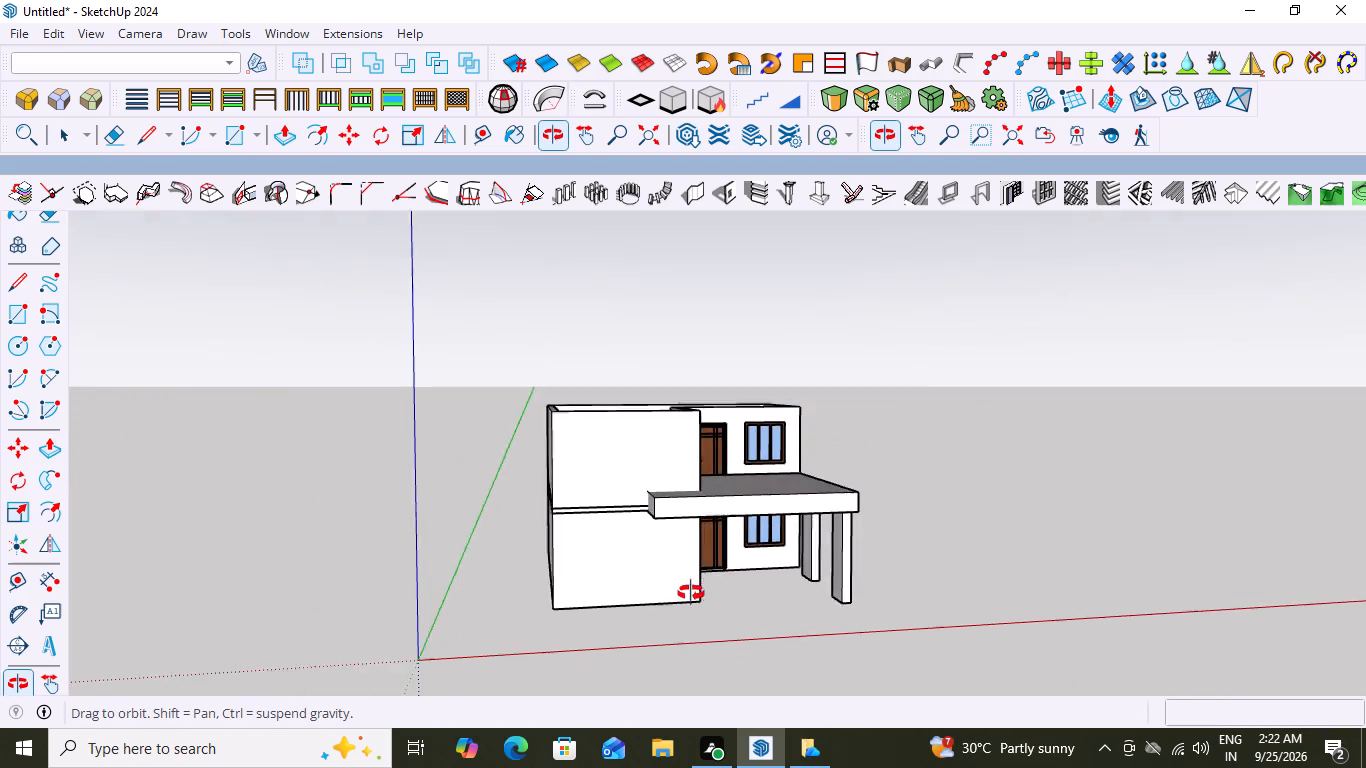
{"action": "middle_click_drag", "start_coordinate": [691, 593], "coordinate": [669, 595]}
{"action": "scroll", "coordinate": [722, 560], "scroll_direction": "up", "scroll_amount": 3}
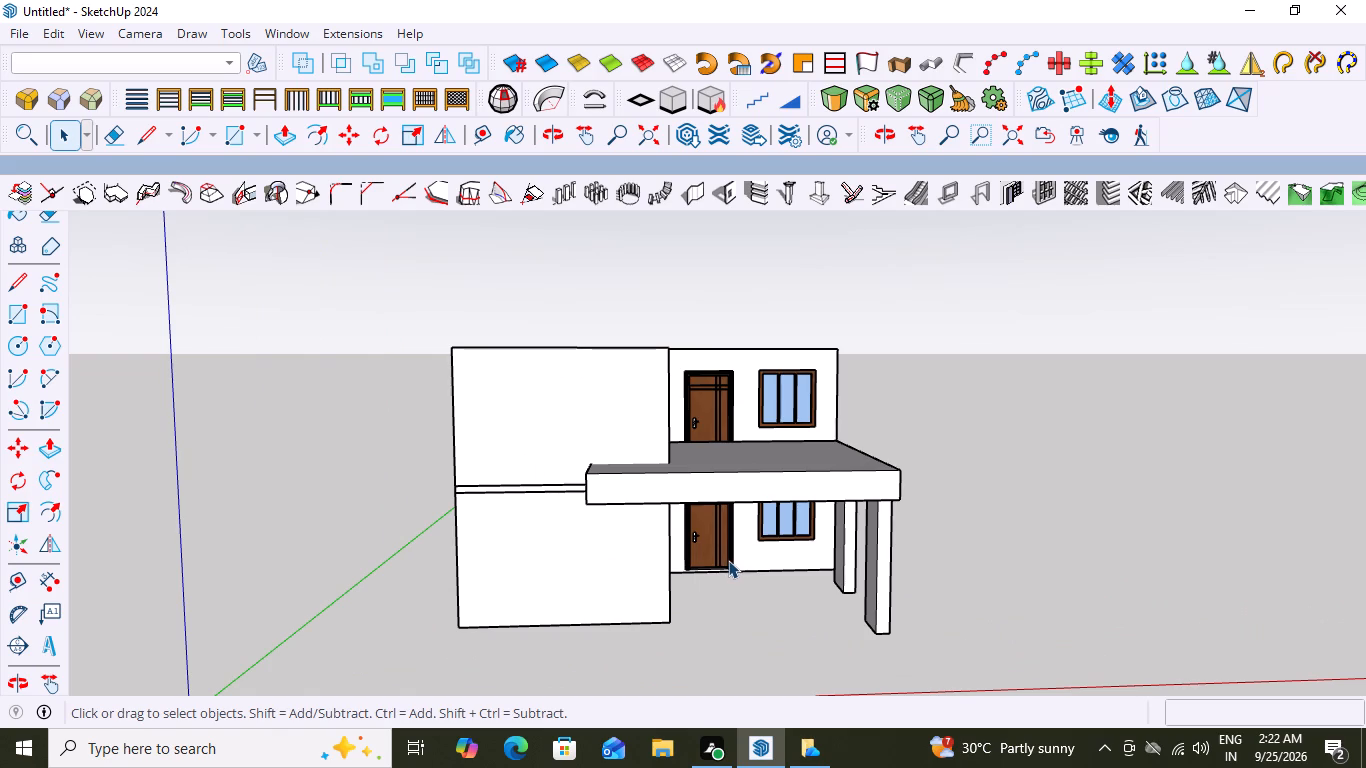
{"action": "middle_click", "coordinate": [849, 537]}
{"action": "middle_click_drag", "start_coordinate": [742, 534], "coordinate": [784, 518]}
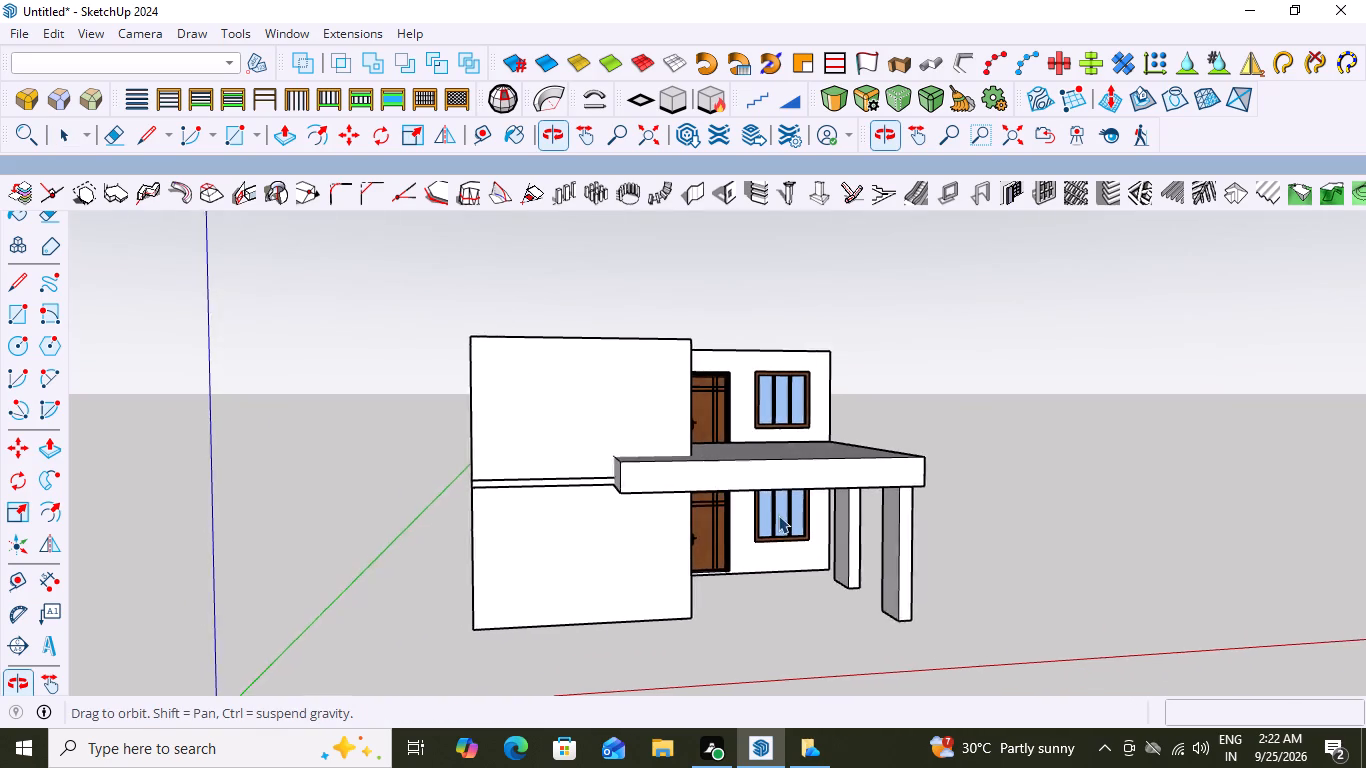
{"action": "scroll", "coordinate": [778, 515], "scroll_direction": "up", "scroll_amount": 1}
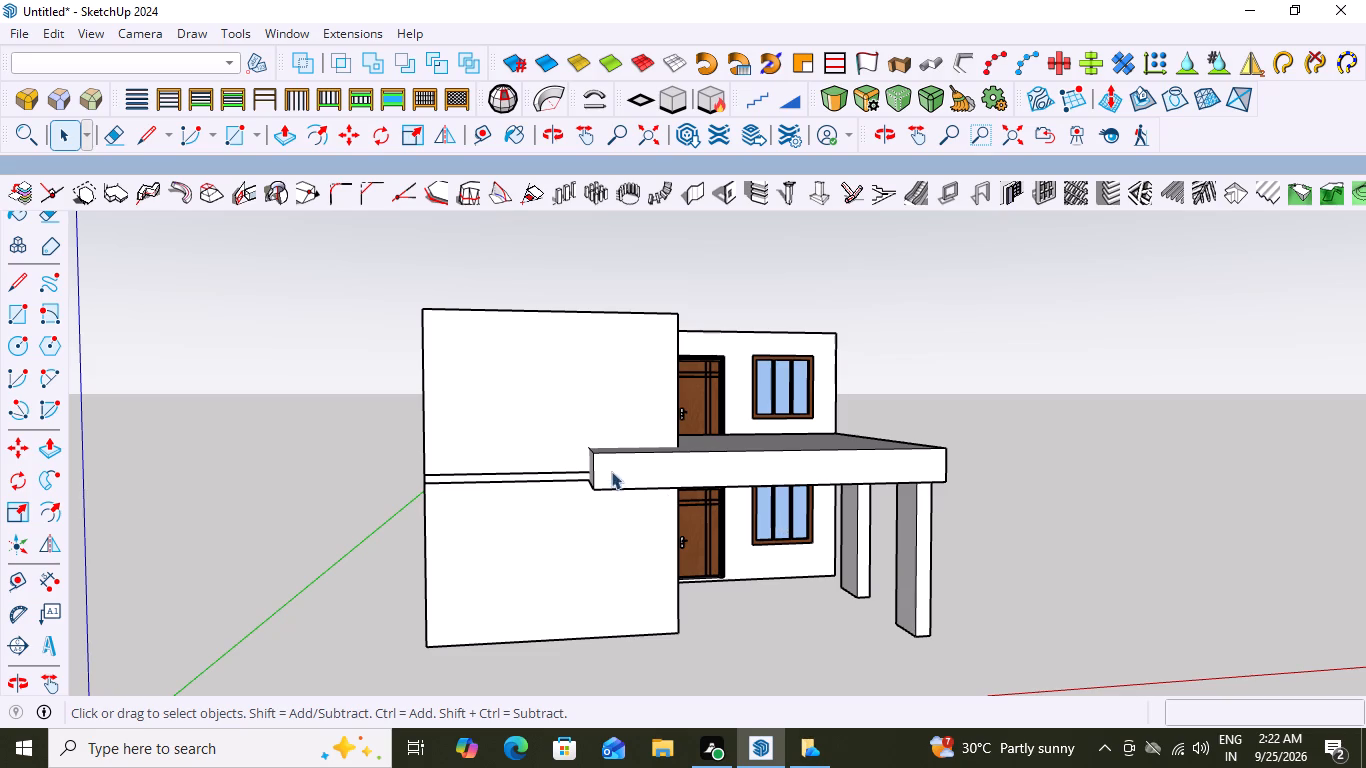
{"action": "scroll", "coordinate": [829, 489], "scroll_direction": "down", "scroll_amount": 1}
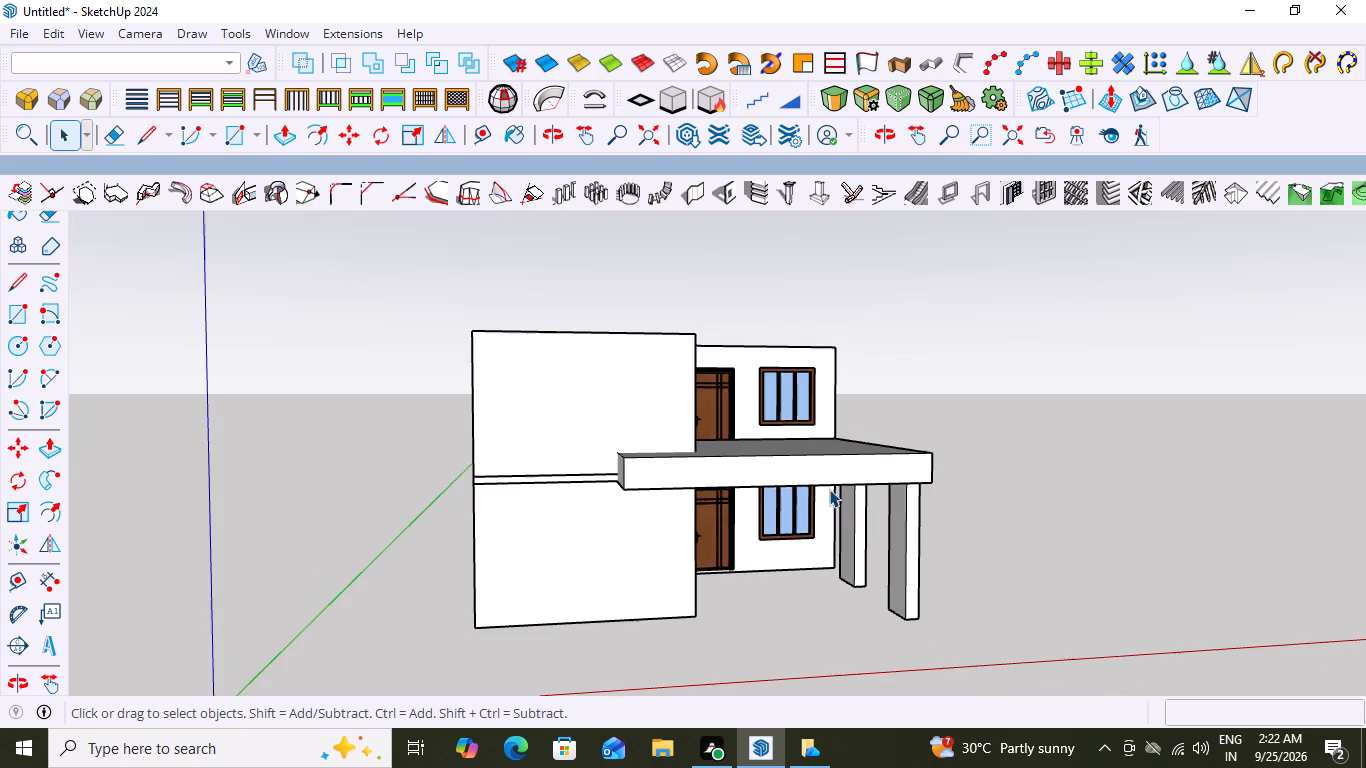
{"action": "middle_click_drag", "start_coordinate": [832, 489], "coordinate": [813, 502]}
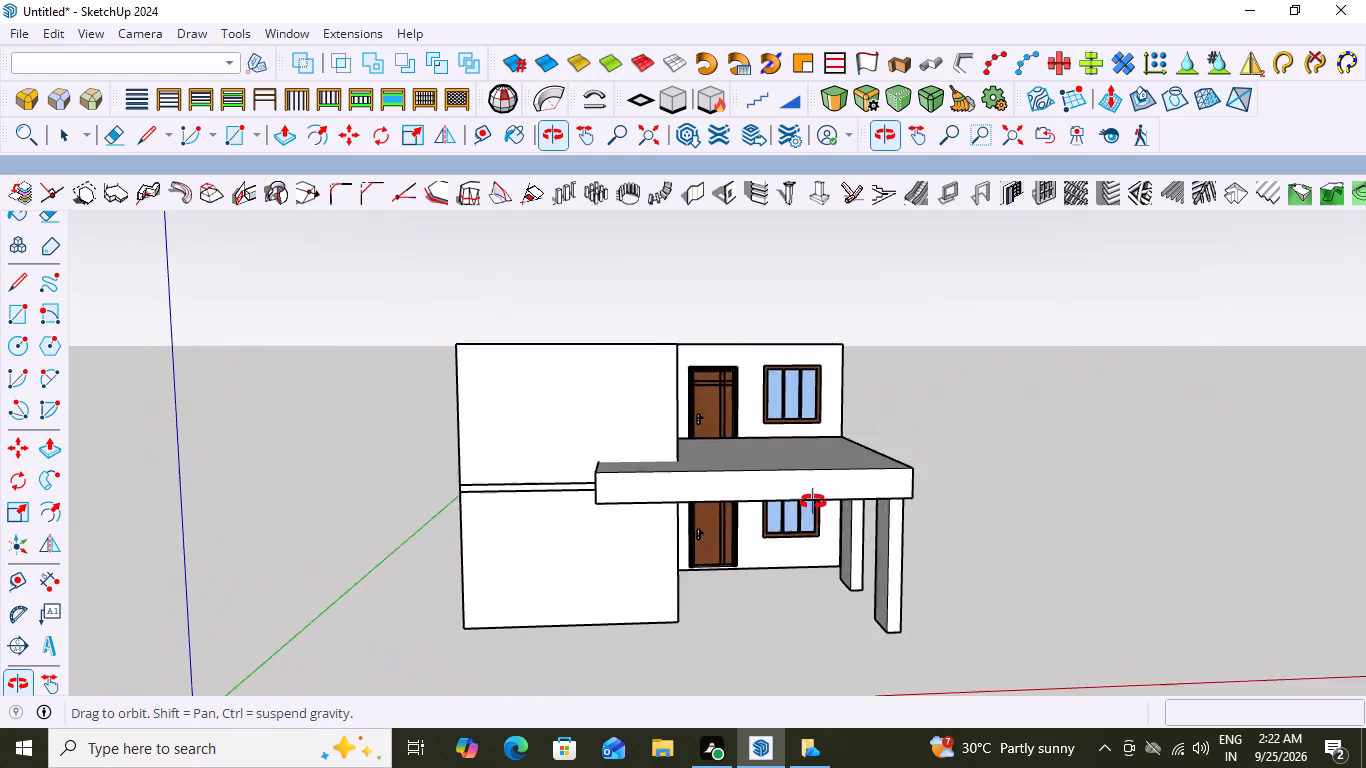
{"action": "middle_click_drag", "start_coordinate": [813, 502], "coordinate": [787, 448]}
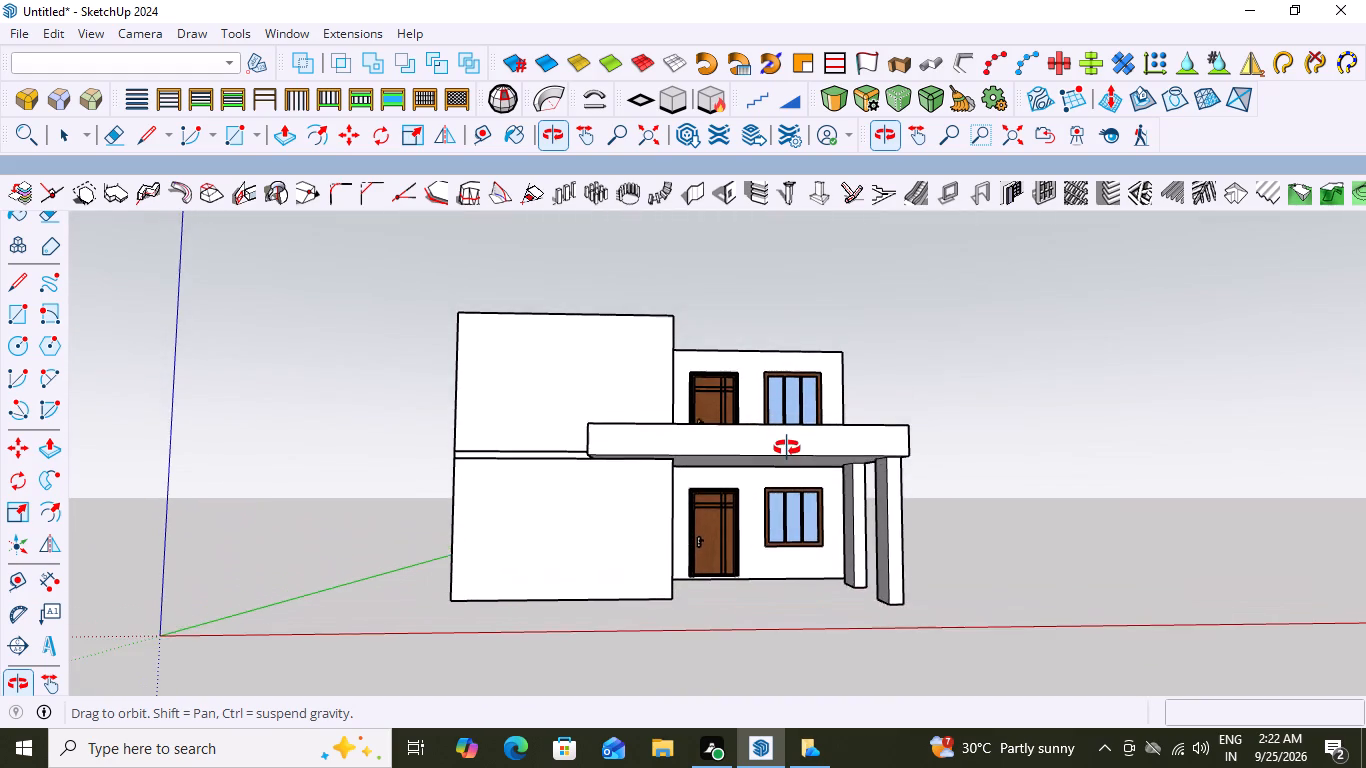
{"action": "middle_click_drag", "start_coordinate": [787, 448], "coordinate": [802, 488]}
{"action": "scroll", "coordinate": [802, 488], "scroll_direction": "up", "scroll_amount": 1}
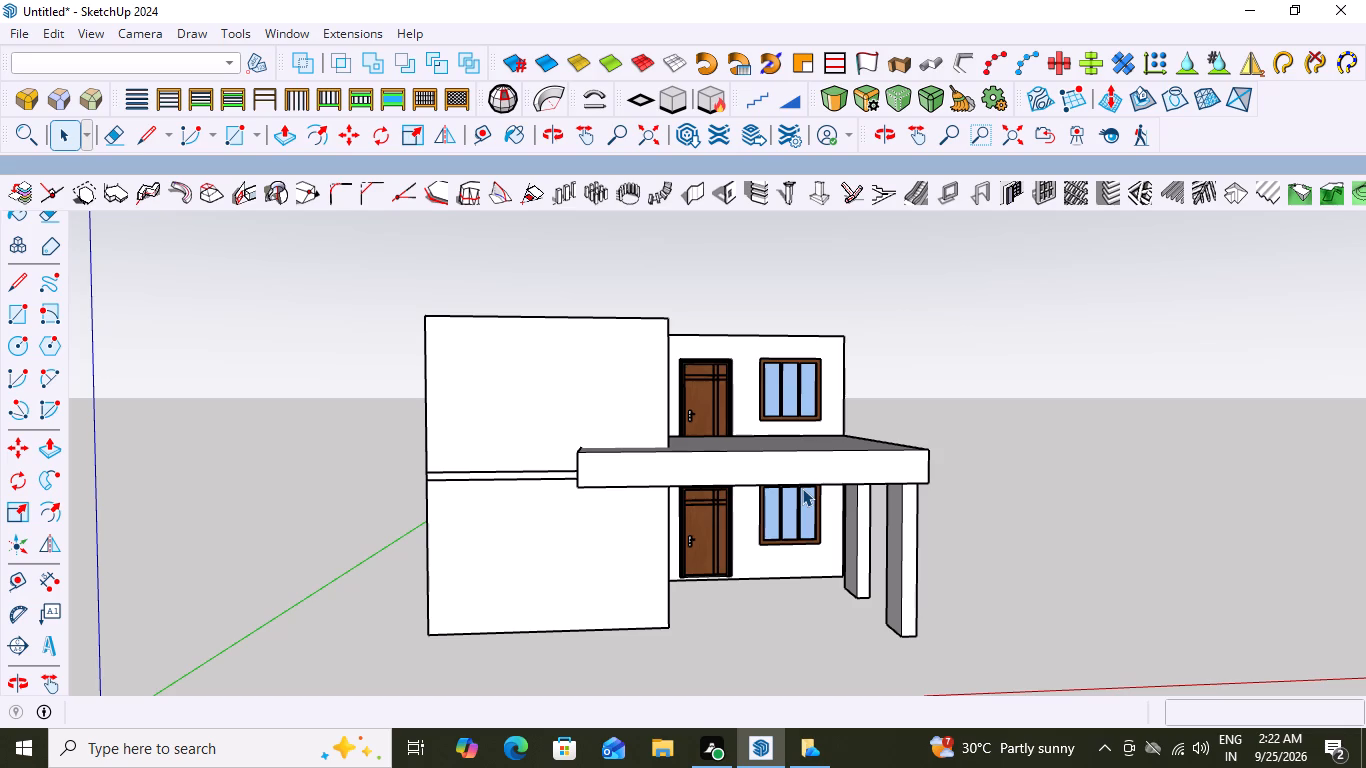
{"action": "scroll", "coordinate": [802, 488], "scroll_direction": "down", "scroll_amount": 1}
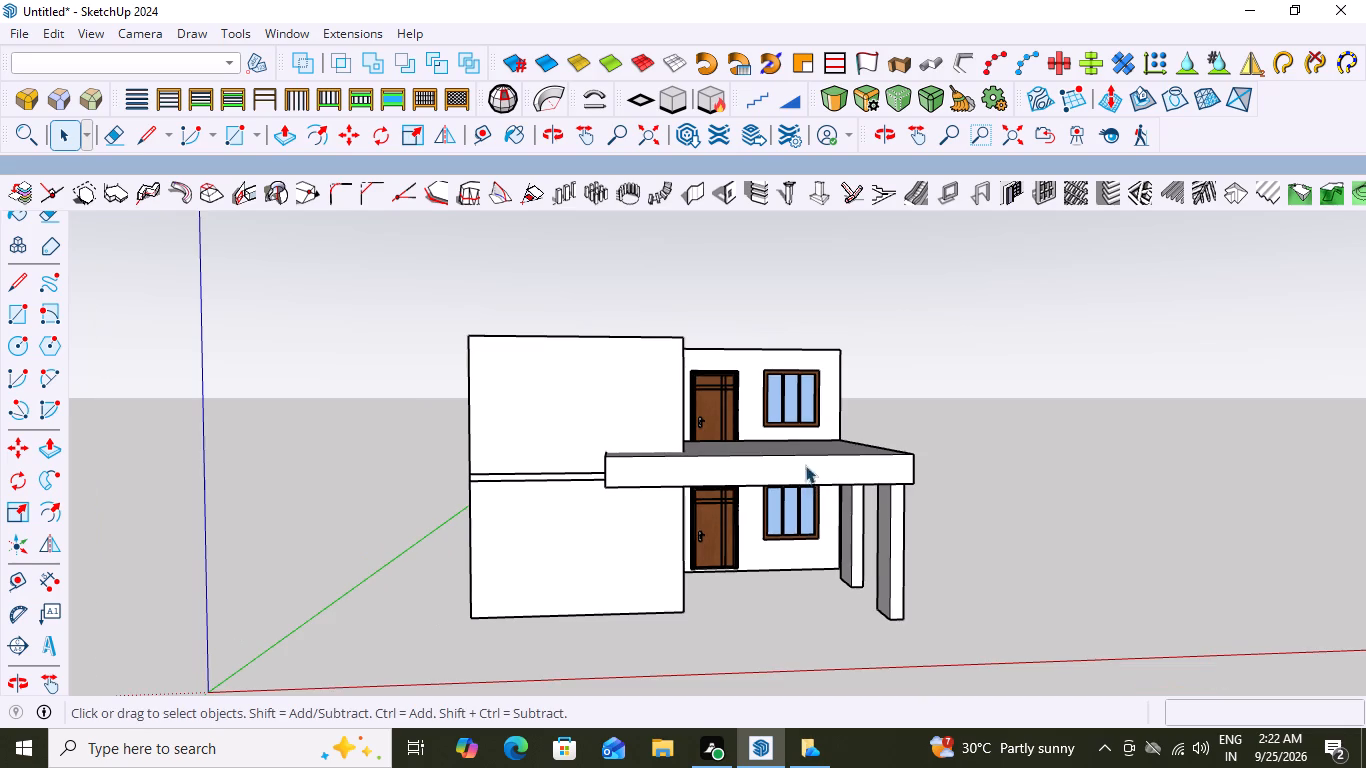
{"action": "middle_click", "coordinate": [797, 413]}
{"action": "scroll", "coordinate": [788, 461], "scroll_direction": "down", "scroll_amount": 2}
{"action": "middle_click_drag", "start_coordinate": [802, 460], "coordinate": [801, 401]}
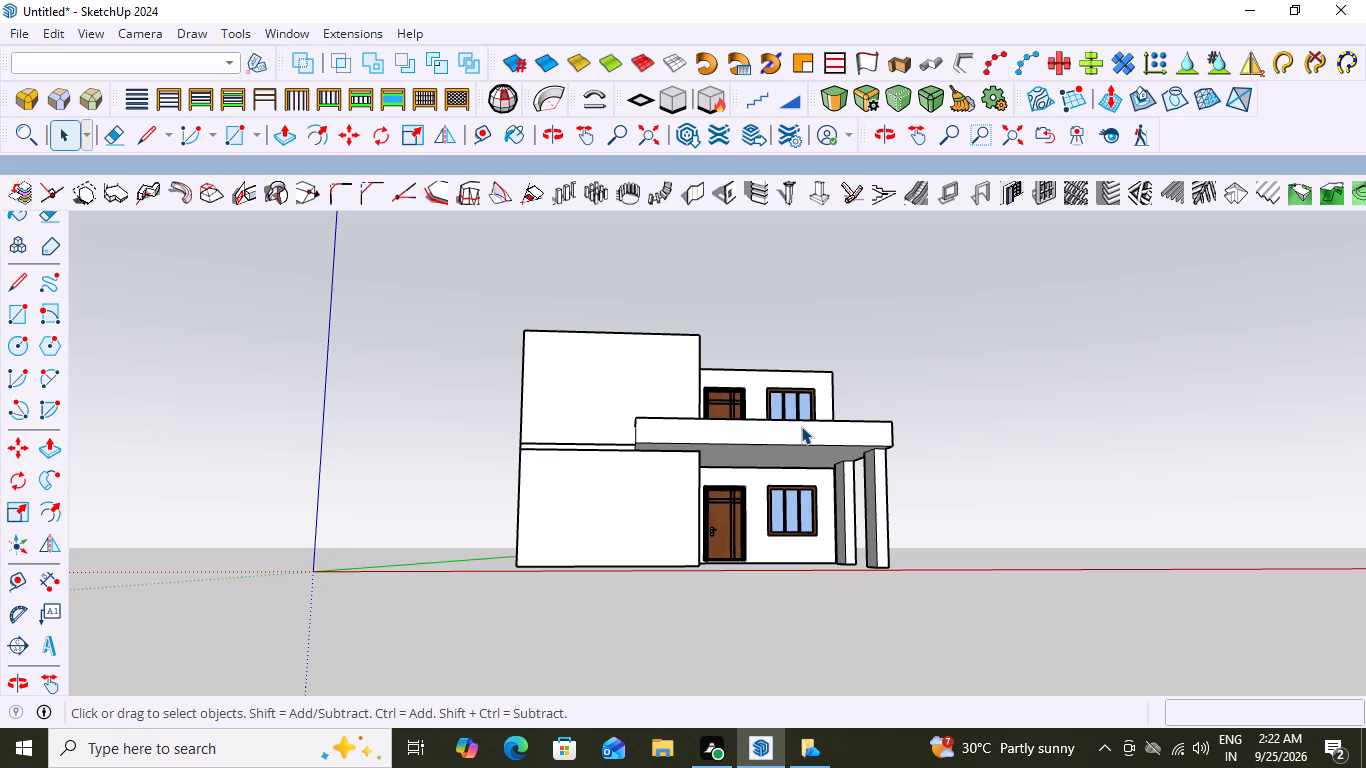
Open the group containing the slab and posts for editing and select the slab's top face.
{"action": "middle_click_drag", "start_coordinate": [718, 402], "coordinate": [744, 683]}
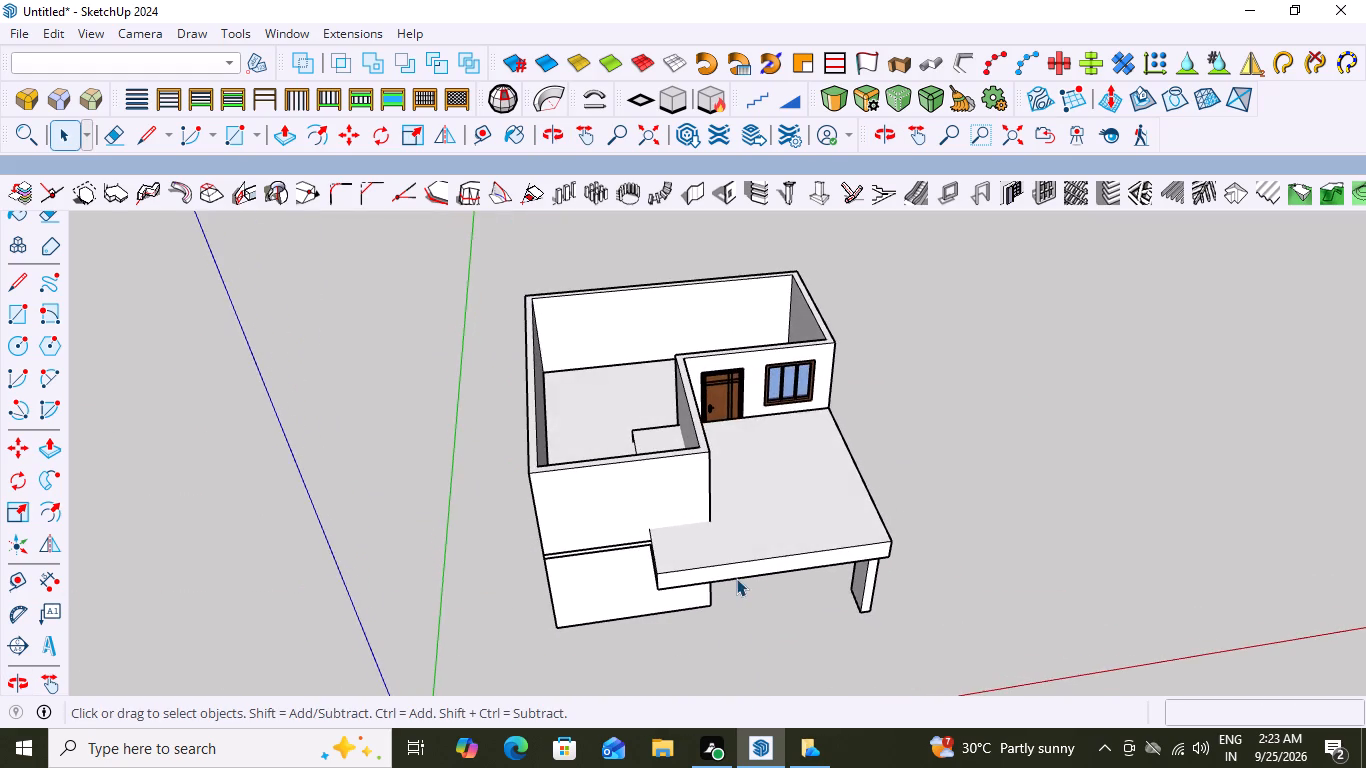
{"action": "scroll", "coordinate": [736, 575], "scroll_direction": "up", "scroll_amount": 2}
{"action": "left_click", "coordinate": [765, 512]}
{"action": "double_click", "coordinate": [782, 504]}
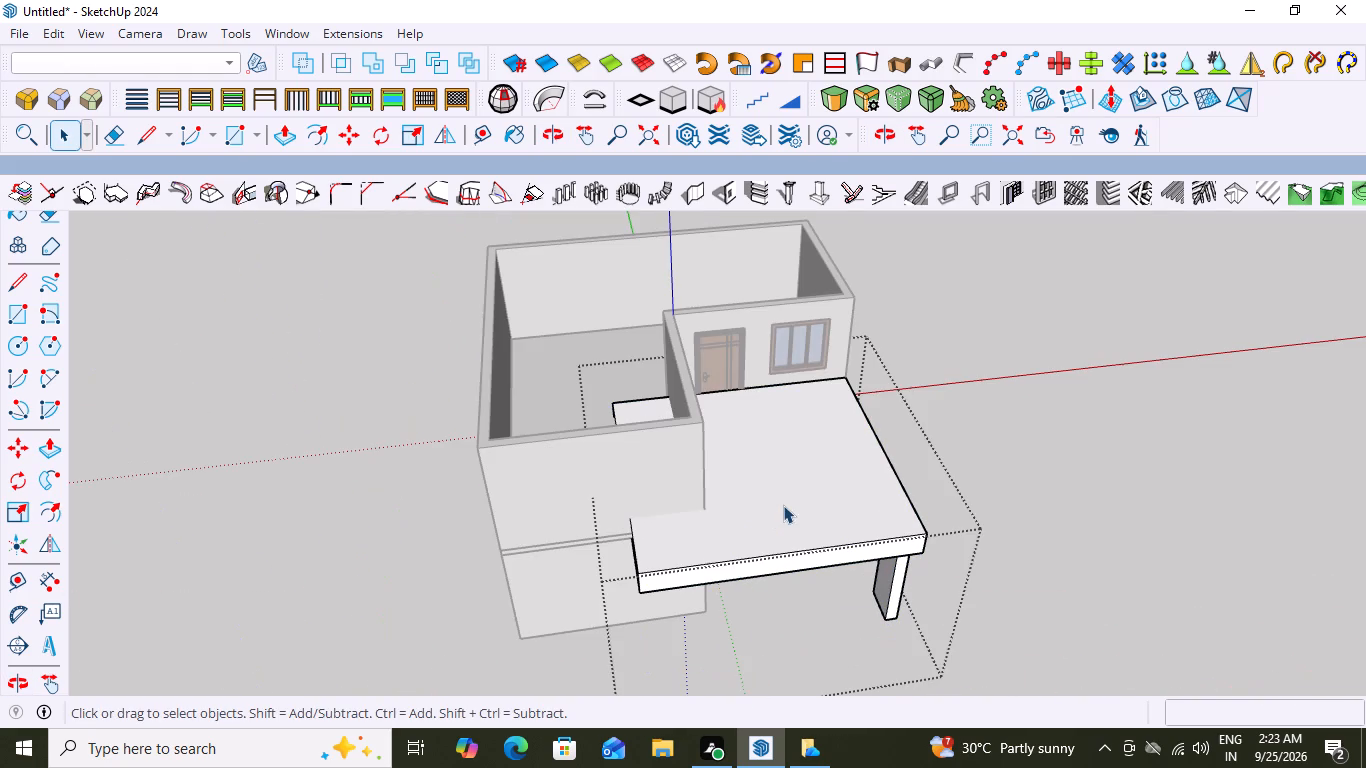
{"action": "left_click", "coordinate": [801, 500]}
Examine the slab's top face against the upper-storey walls from low and high angles, ending outside the group's editing.
{"action": "middle_click_drag", "start_coordinate": [1063, 474], "coordinate": [999, 457]}
{"action": "middle_click_drag", "start_coordinate": [1051, 477], "coordinate": [1064, 478]}
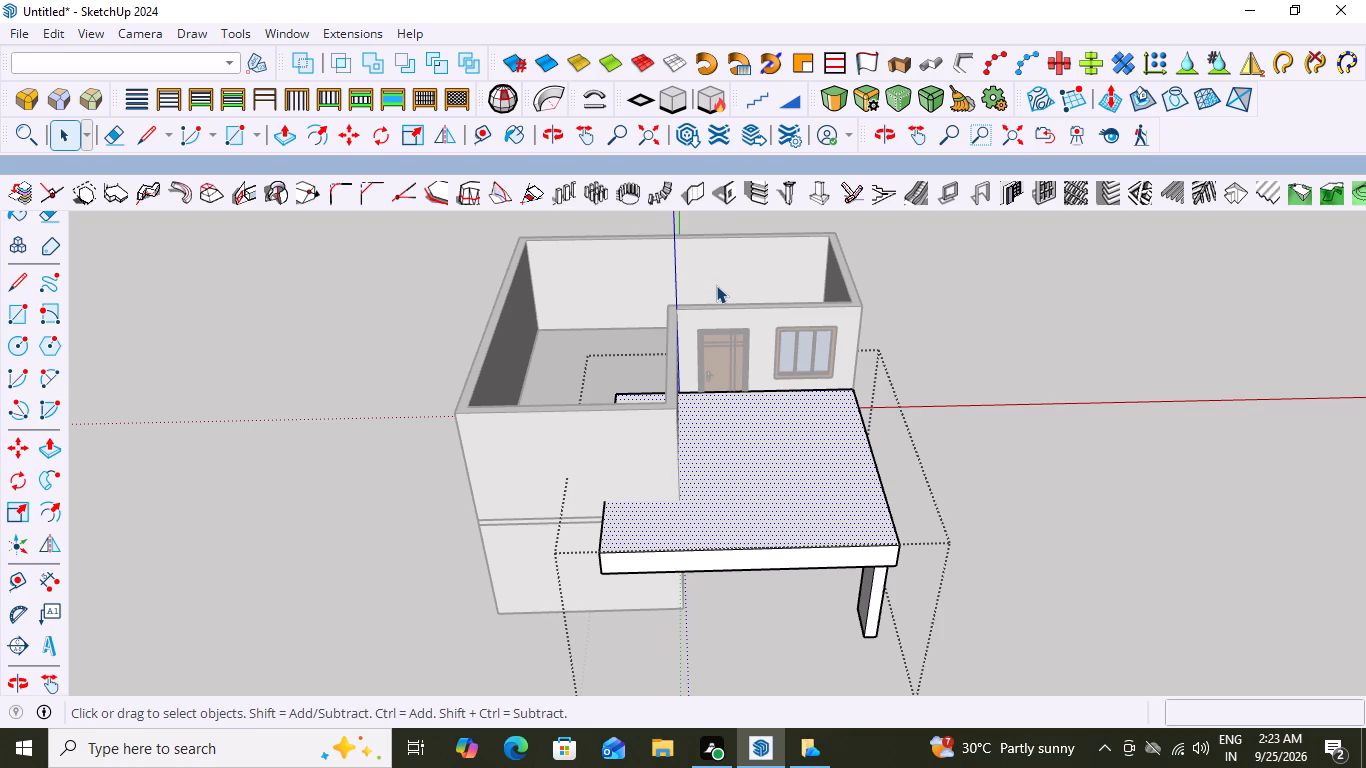
{"action": "scroll", "coordinate": [733, 317], "scroll_direction": "down", "scroll_amount": 5}
{"action": "middle_click_drag", "start_coordinate": [781, 321], "coordinate": [785, 256]}
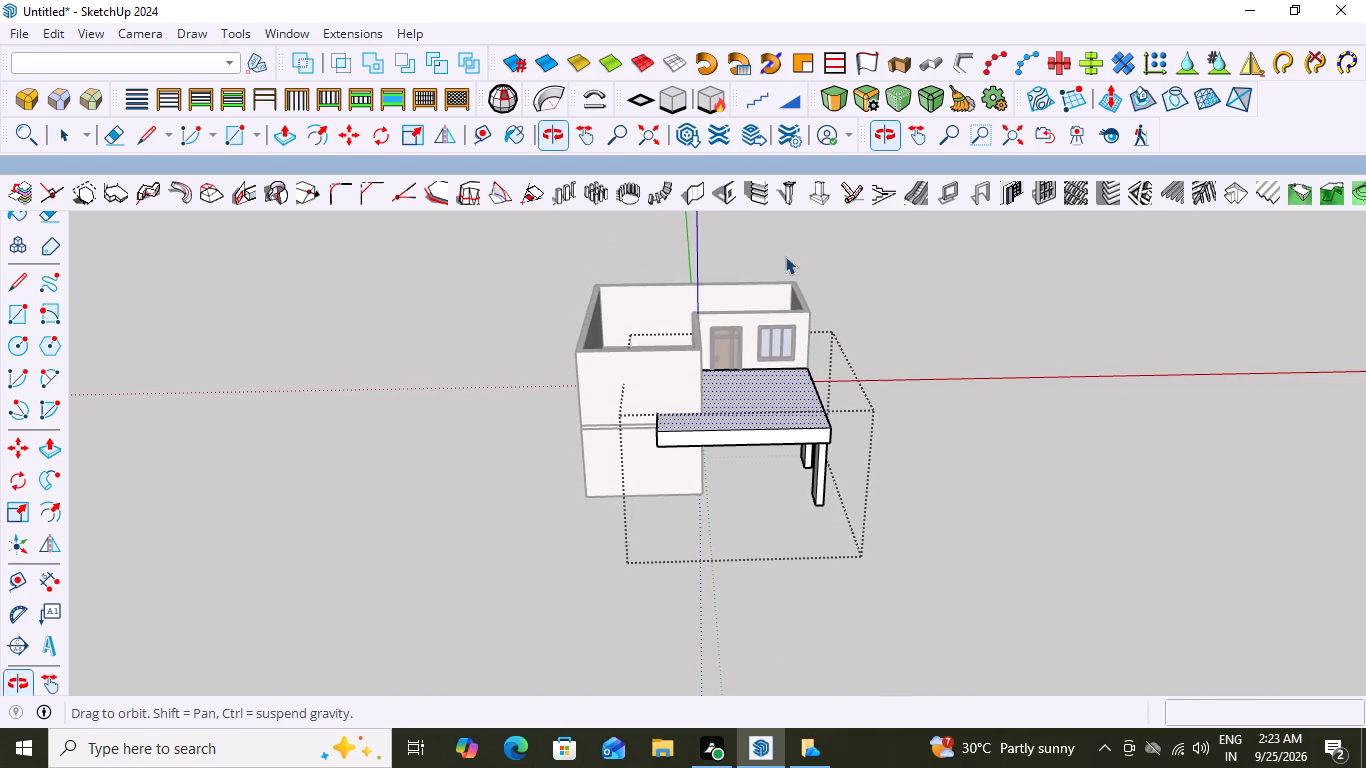
{"action": "middle_click_drag", "start_coordinate": [782, 295], "coordinate": [786, 276]}
{"action": "scroll", "coordinate": [797, 333], "scroll_direction": "up", "scroll_amount": 4}
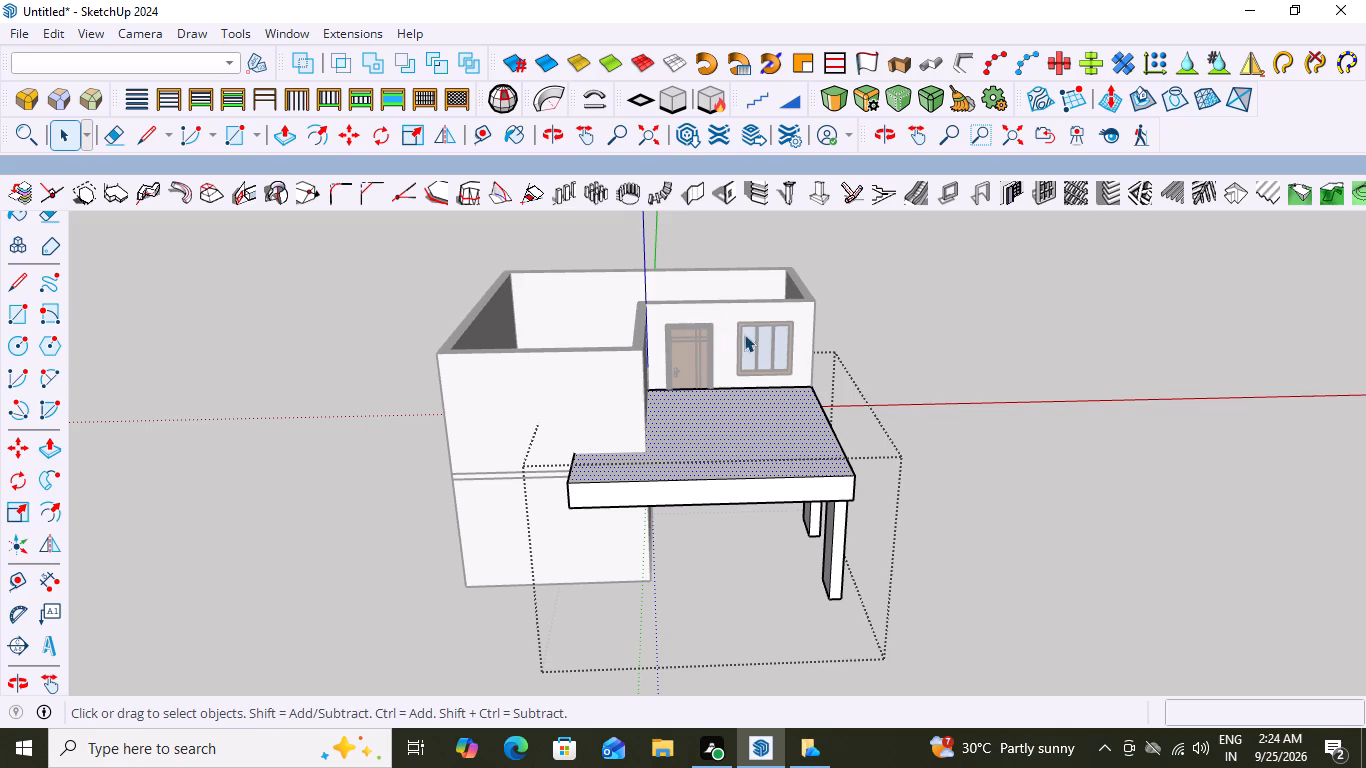
{"action": "middle_click_drag", "start_coordinate": [716, 437], "coordinate": [753, 354]}
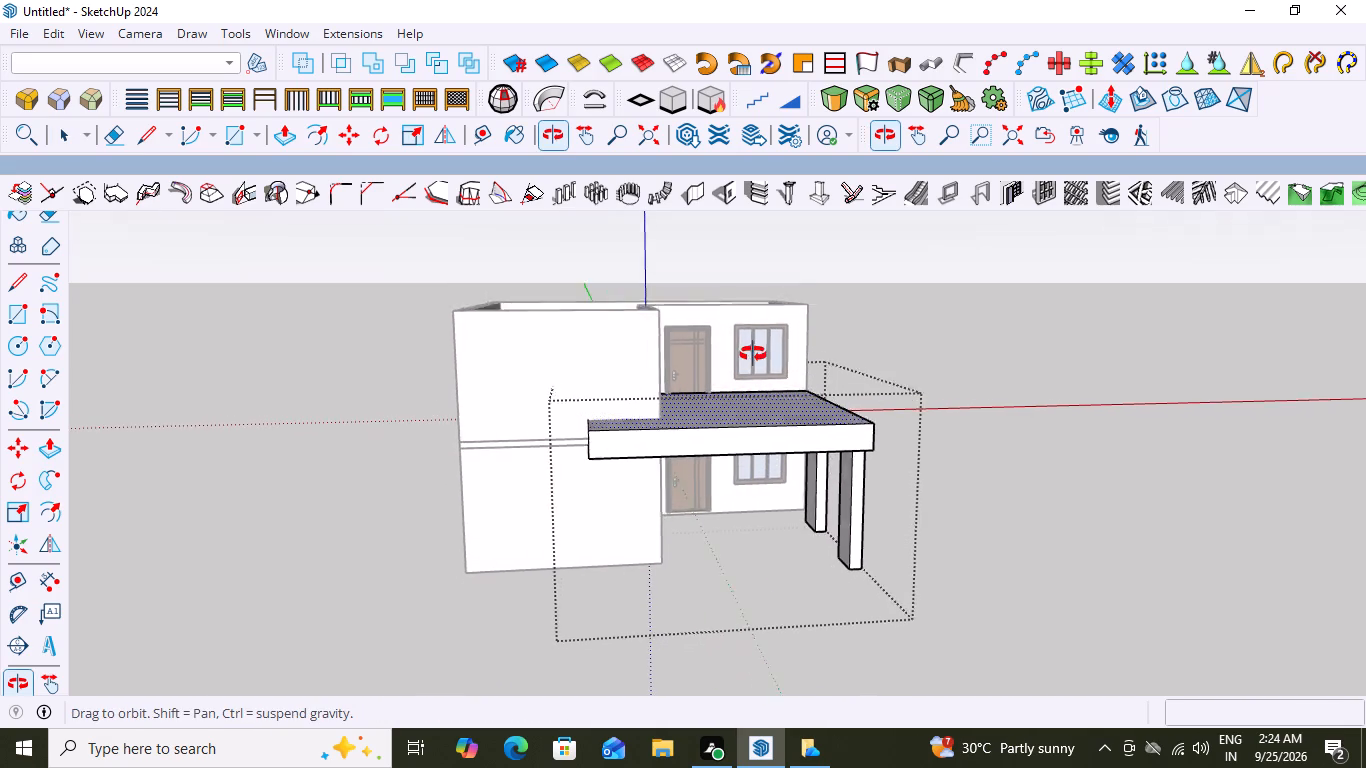
{"action": "middle_click_drag", "start_coordinate": [753, 354], "coordinate": [753, 352]}
{"action": "scroll", "coordinate": [713, 393], "scroll_direction": "up", "scroll_amount": 3}
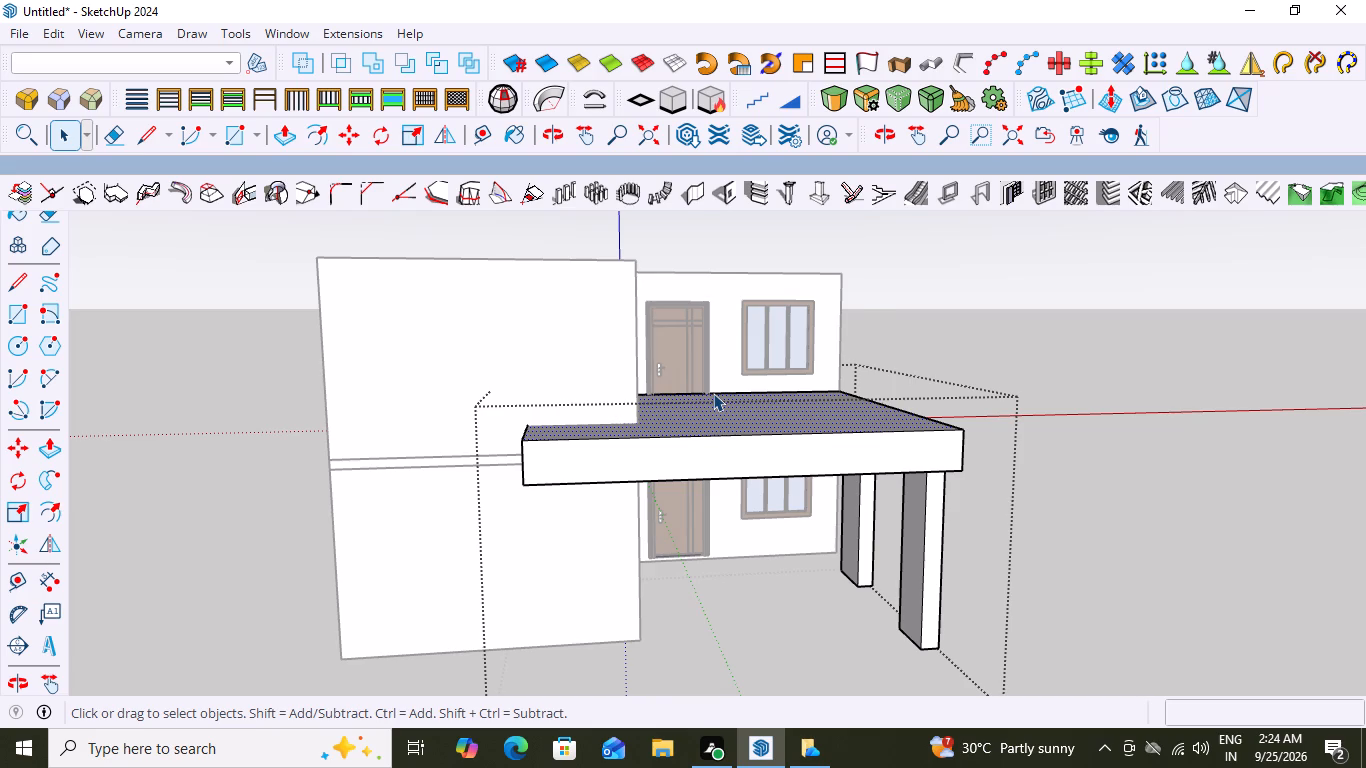
{"action": "scroll", "coordinate": [713, 393], "scroll_direction": "down", "scroll_amount": 17}
{"action": "scroll", "coordinate": [740, 396], "scroll_direction": "down", "scroll_amount": 7}
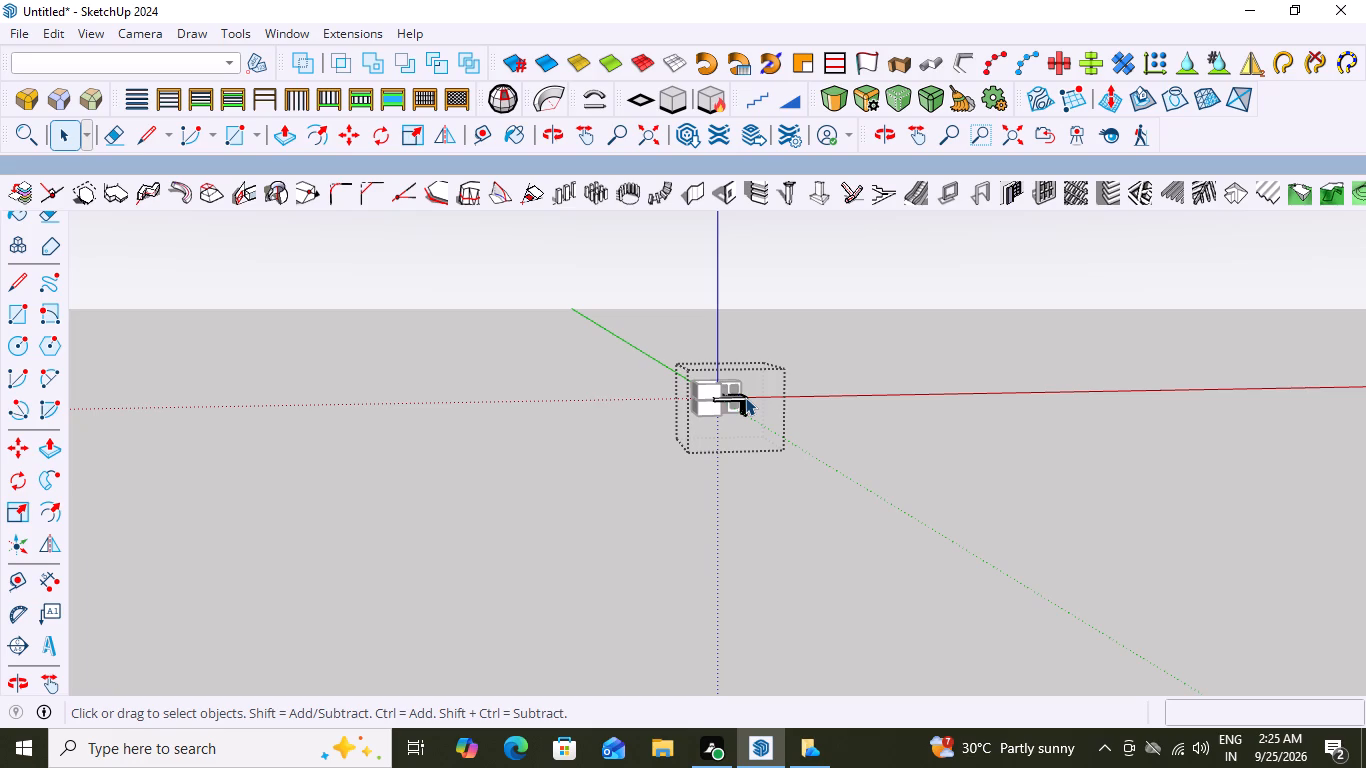
{"action": "scroll", "coordinate": [727, 395], "scroll_direction": "up", "scroll_amount": 20}
{"action": "scroll", "coordinate": [727, 395], "scroll_direction": "up", "scroll_amount": 2}
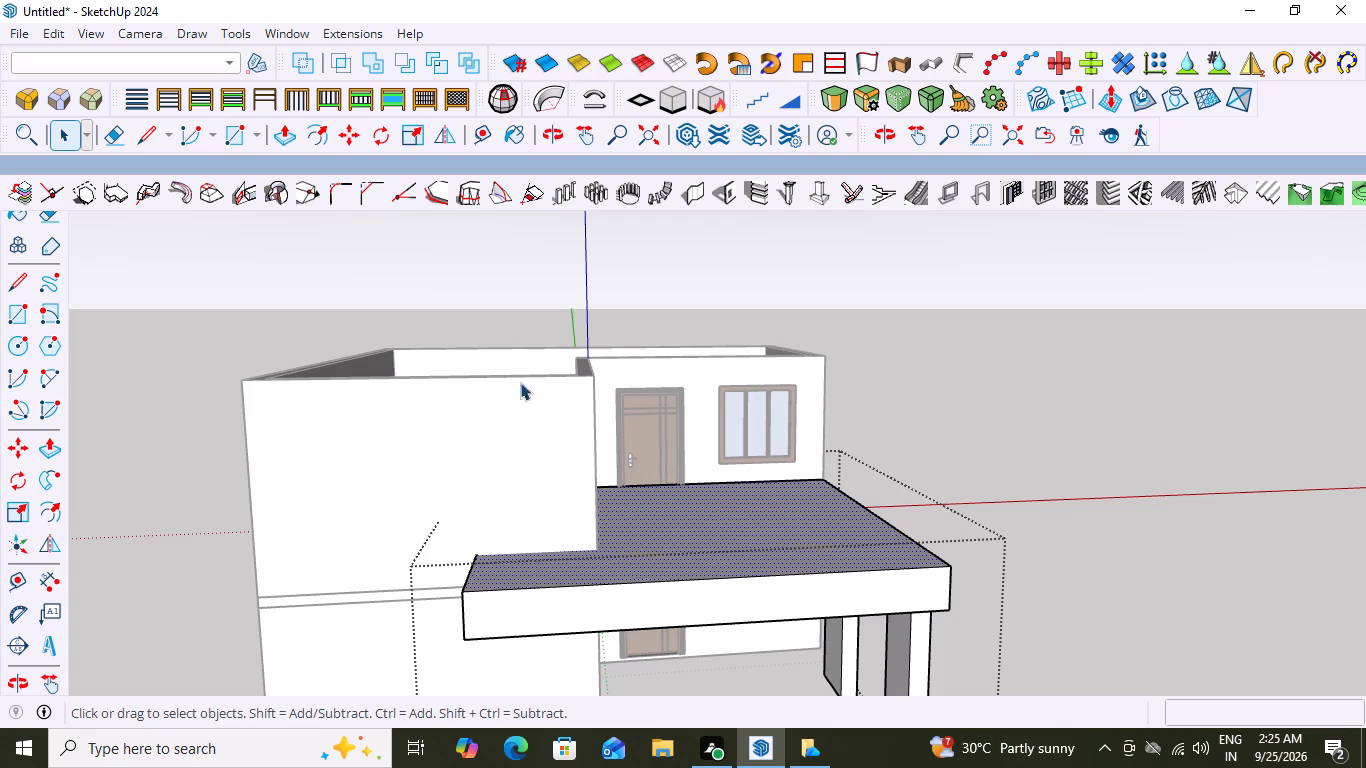
{"action": "middle_click_drag", "start_coordinate": [646, 597], "coordinate": [663, 634]}
{"action": "middle_click_drag", "start_coordinate": [566, 491], "coordinate": [560, 549]}
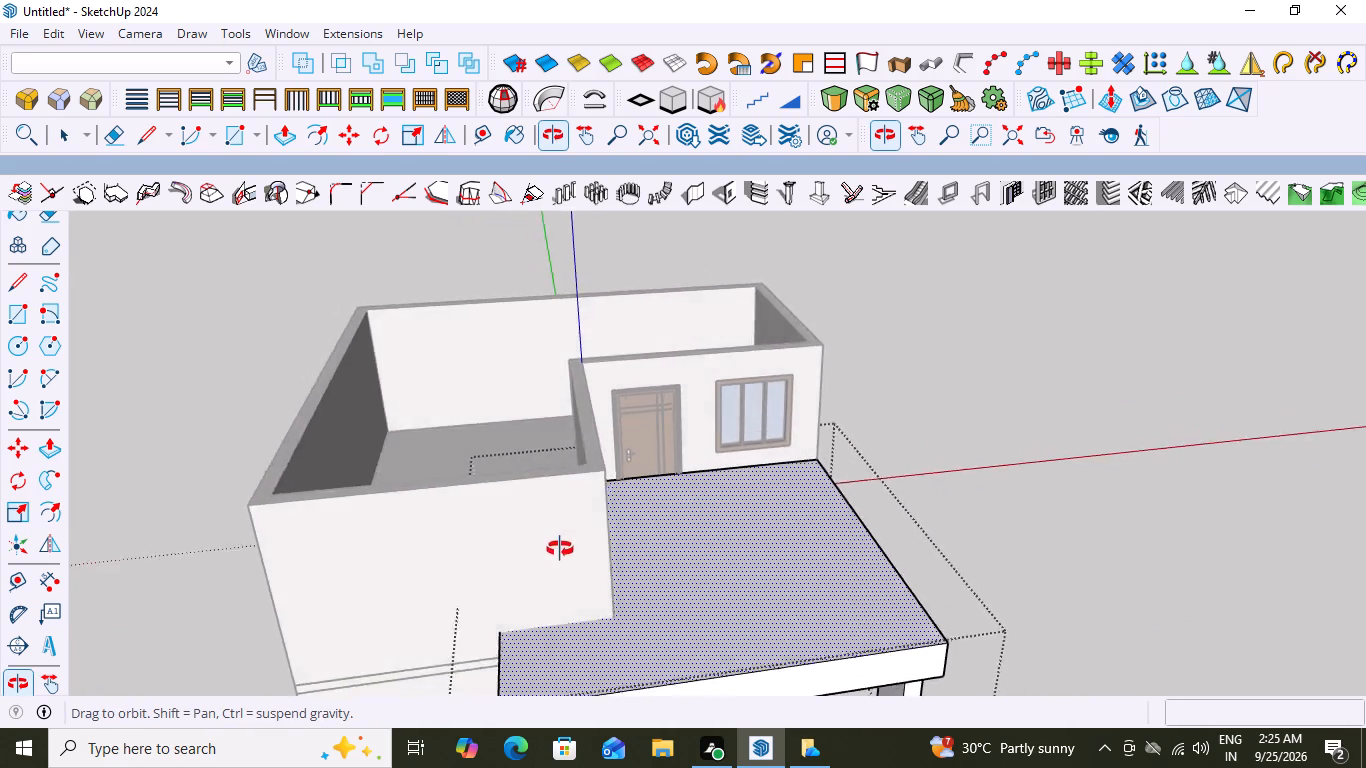
{"action": "middle_click_drag", "start_coordinate": [560, 549], "coordinate": [557, 529]}
{"action": "scroll", "coordinate": [558, 542], "scroll_direction": "down", "scroll_amount": 4}
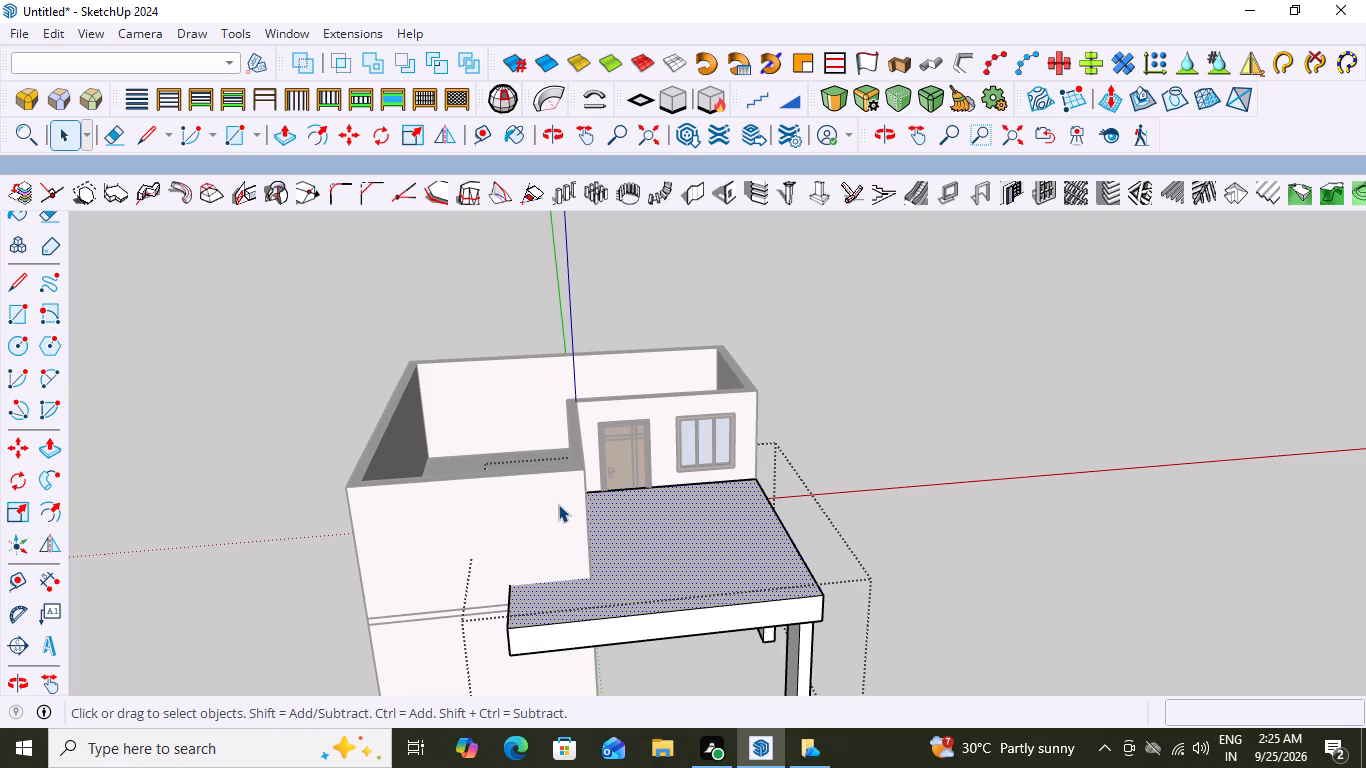
{"action": "scroll", "coordinate": [756, 412], "scroll_direction": "up", "scroll_amount": 3}
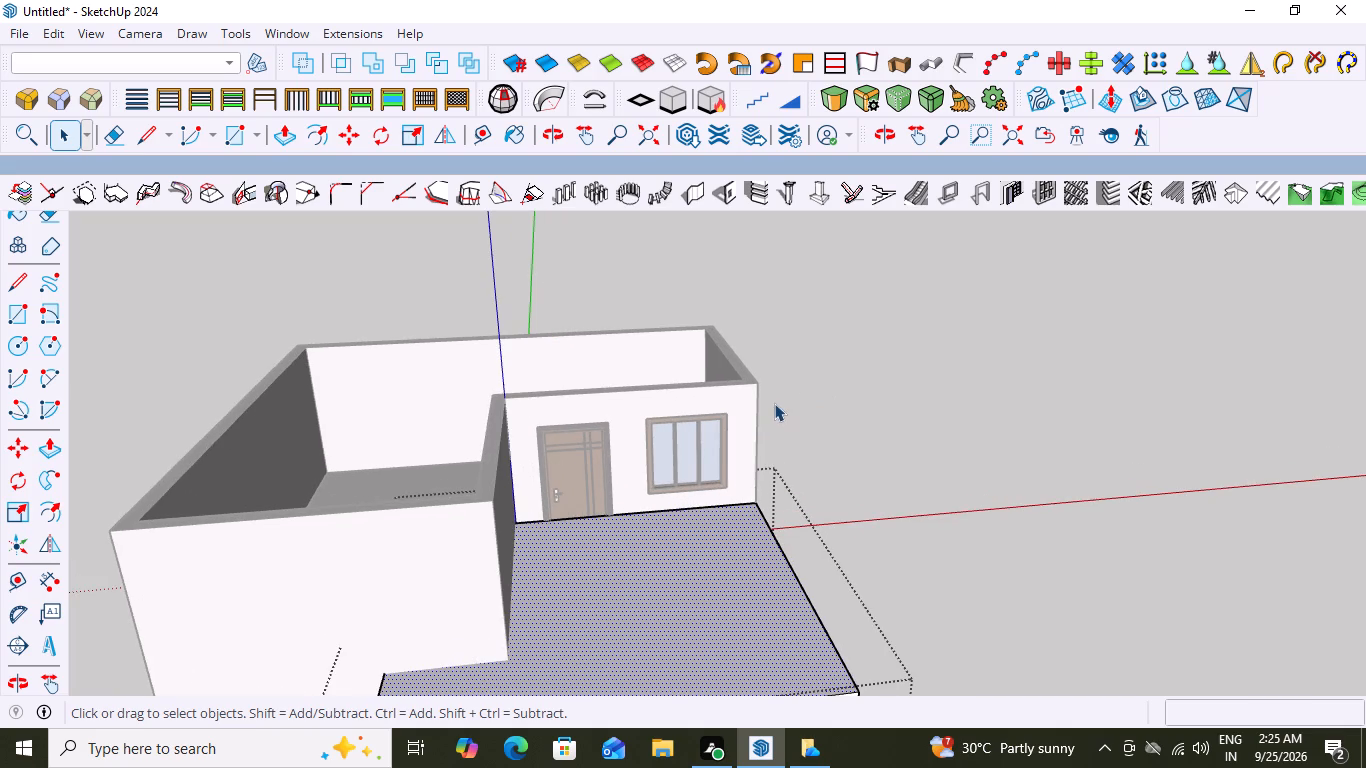
{"action": "scroll", "coordinate": [774, 403], "scroll_direction": "down", "scroll_amount": 8}
{"action": "middle_click_drag", "start_coordinate": [839, 368], "coordinate": [767, 493]}
{"action": "scroll", "coordinate": [654, 350], "scroll_direction": "up", "scroll_amount": 4}
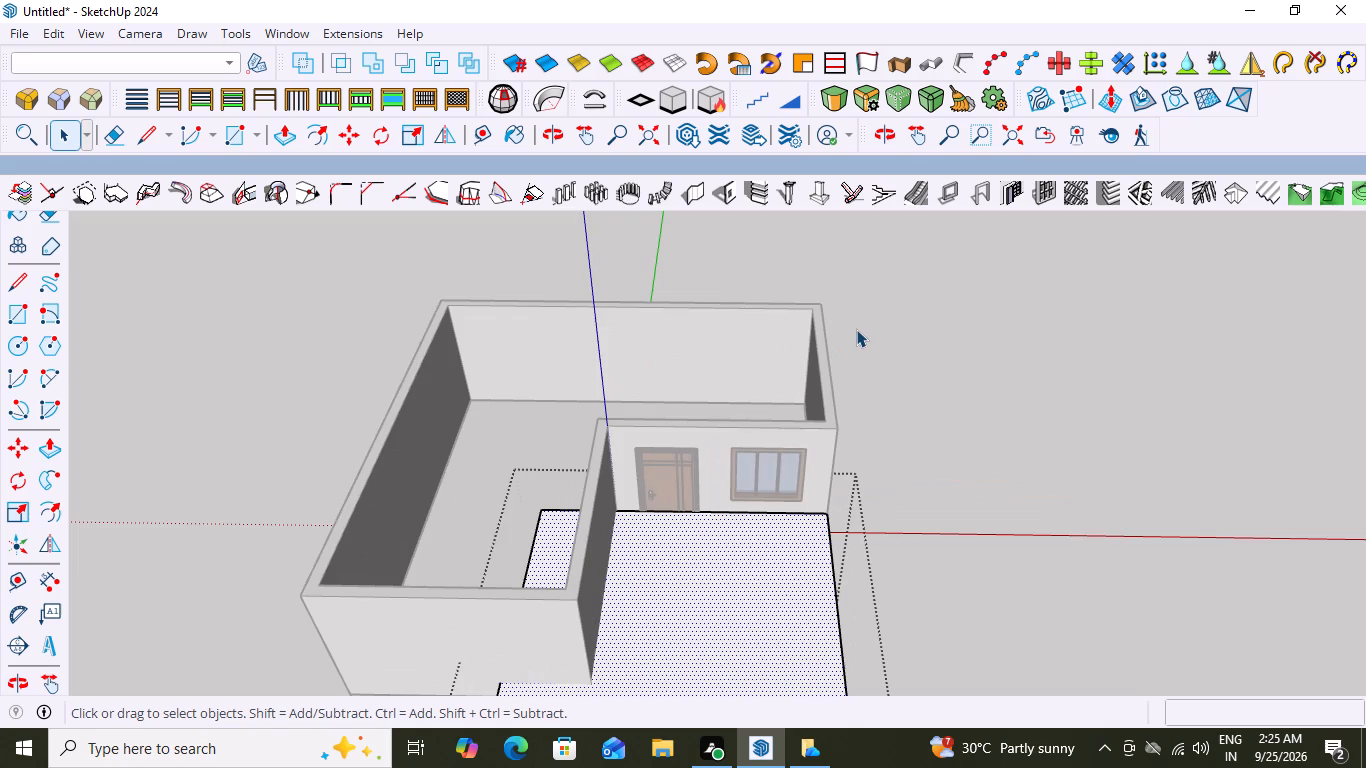
{"action": "key", "text": "space"}
{"action": "double_click", "coordinate": [863, 308]}
Examine the open upper storey from above, including the part of the slab that extends inside the room.
{"action": "middle_click_drag", "start_coordinate": [823, 331], "coordinate": [874, 343]}
{"action": "scroll", "coordinate": [877, 339], "scroll_direction": "up", "scroll_amount": 1}
{"action": "scroll", "coordinate": [874, 274], "scroll_direction": "down", "scroll_amount": 9}
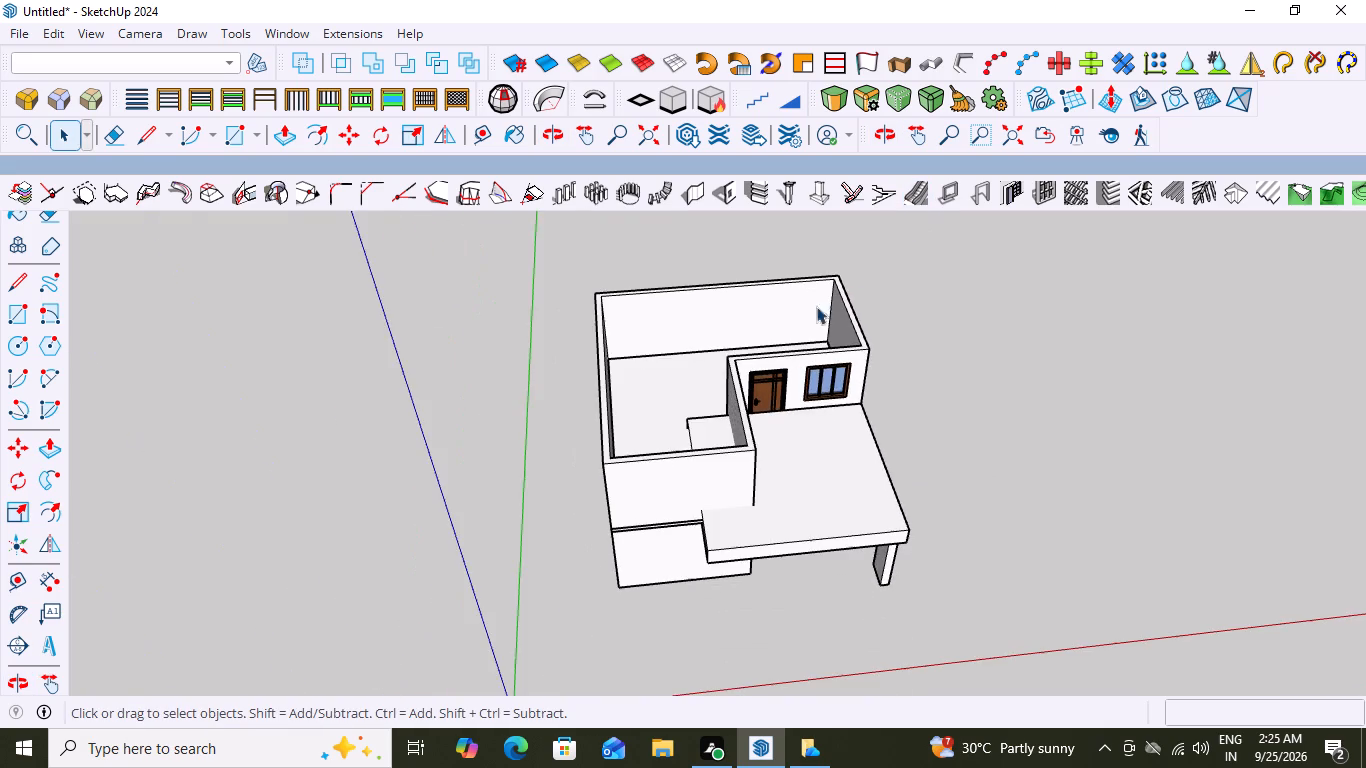
{"action": "scroll", "coordinate": [629, 304], "scroll_direction": "up", "scroll_amount": 3}
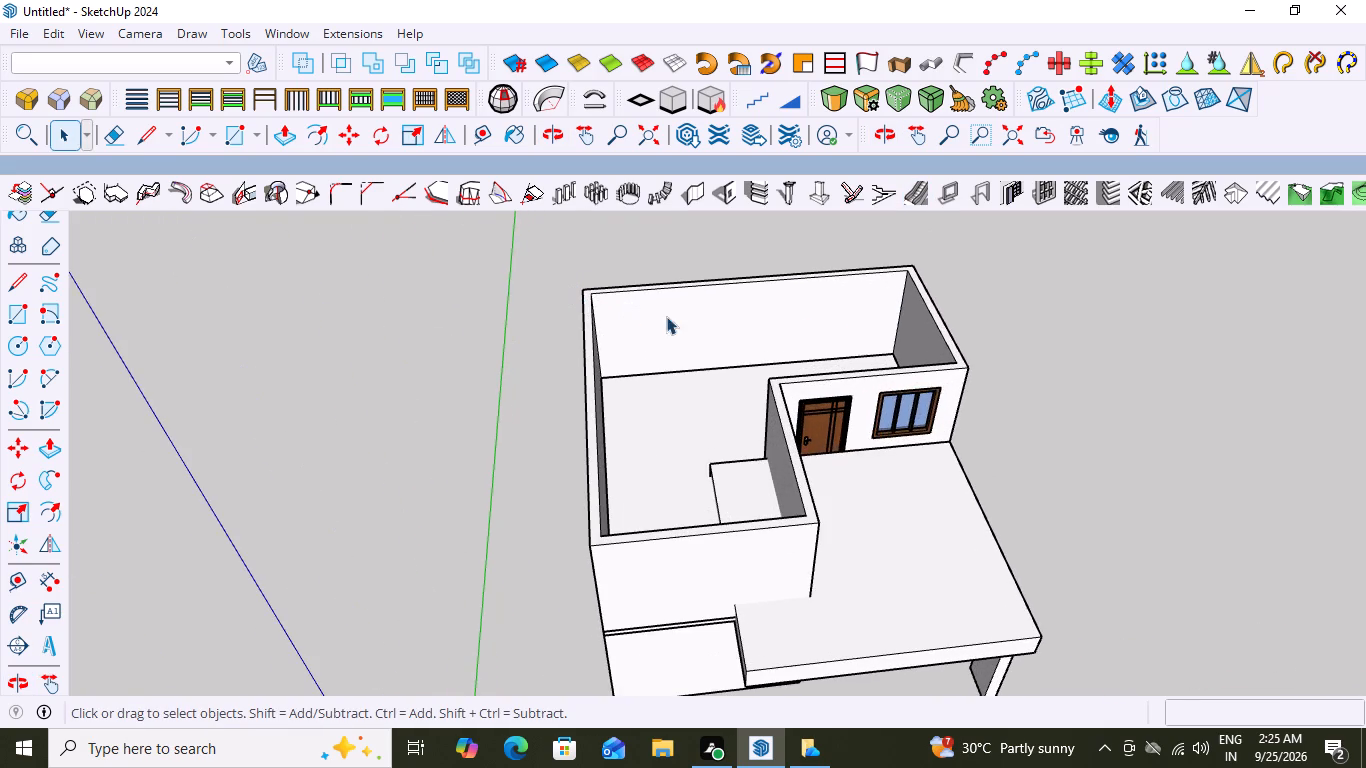
{"action": "scroll", "coordinate": [670, 321], "scroll_direction": "down", "scroll_amount": 4}
{"action": "middle_click_drag", "start_coordinate": [705, 377], "coordinate": [958, 367]}
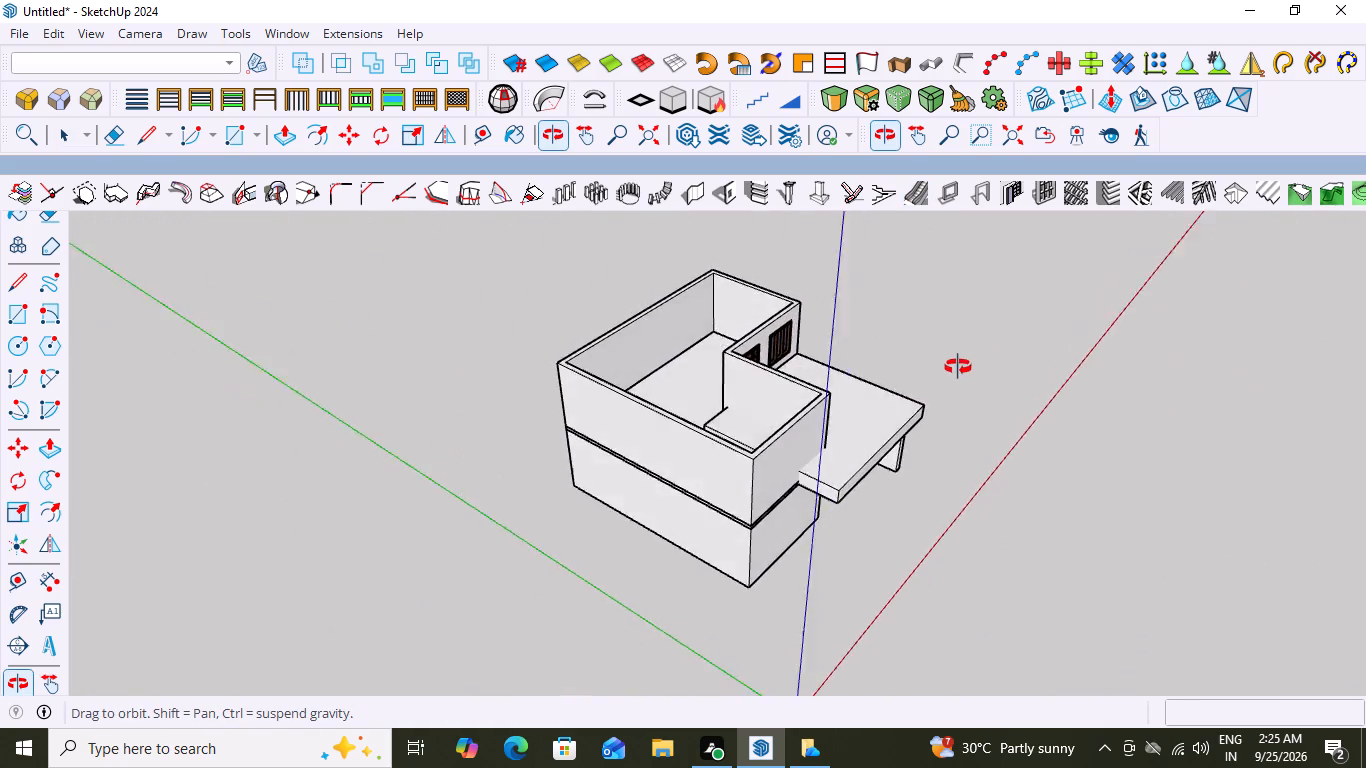
{"action": "middle_click_drag", "start_coordinate": [958, 367], "coordinate": [697, 410]}
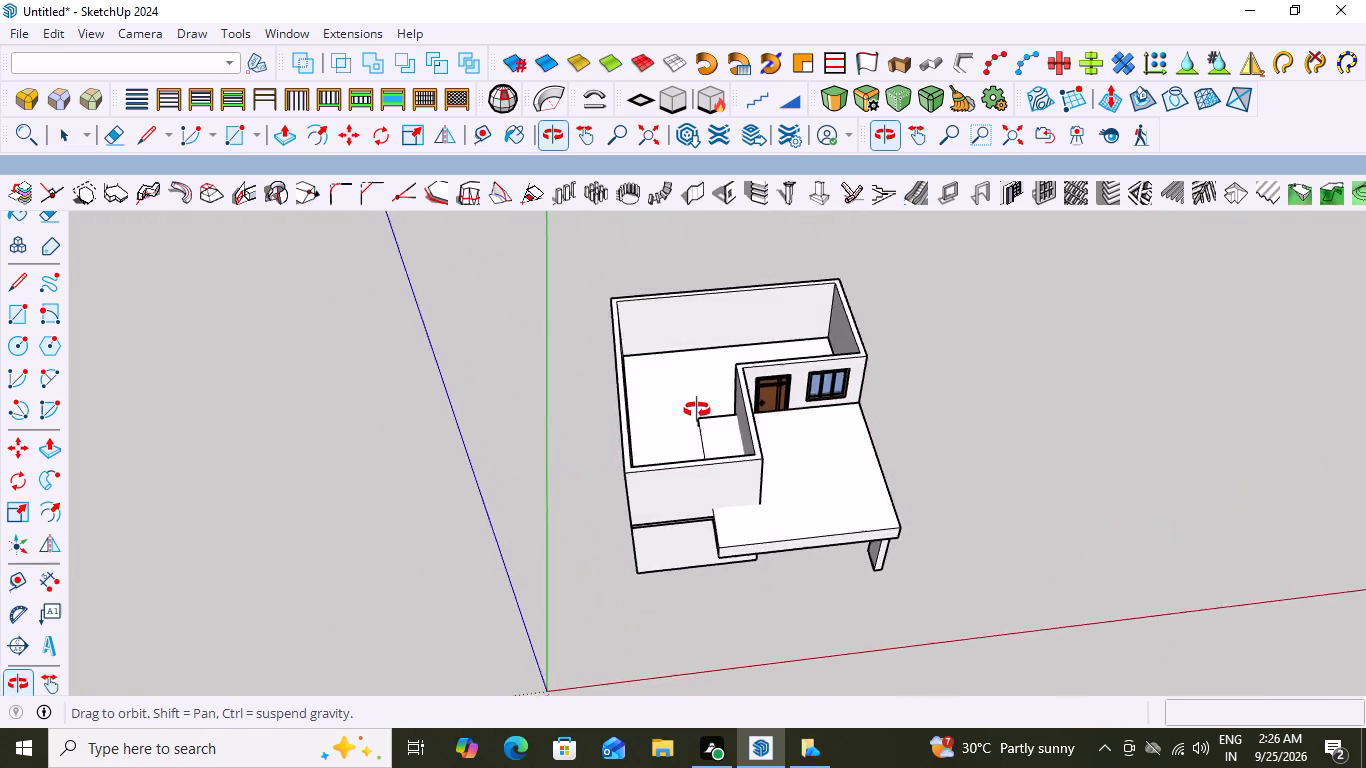
{"action": "middle_click_drag", "start_coordinate": [697, 410], "coordinate": [715, 407]}
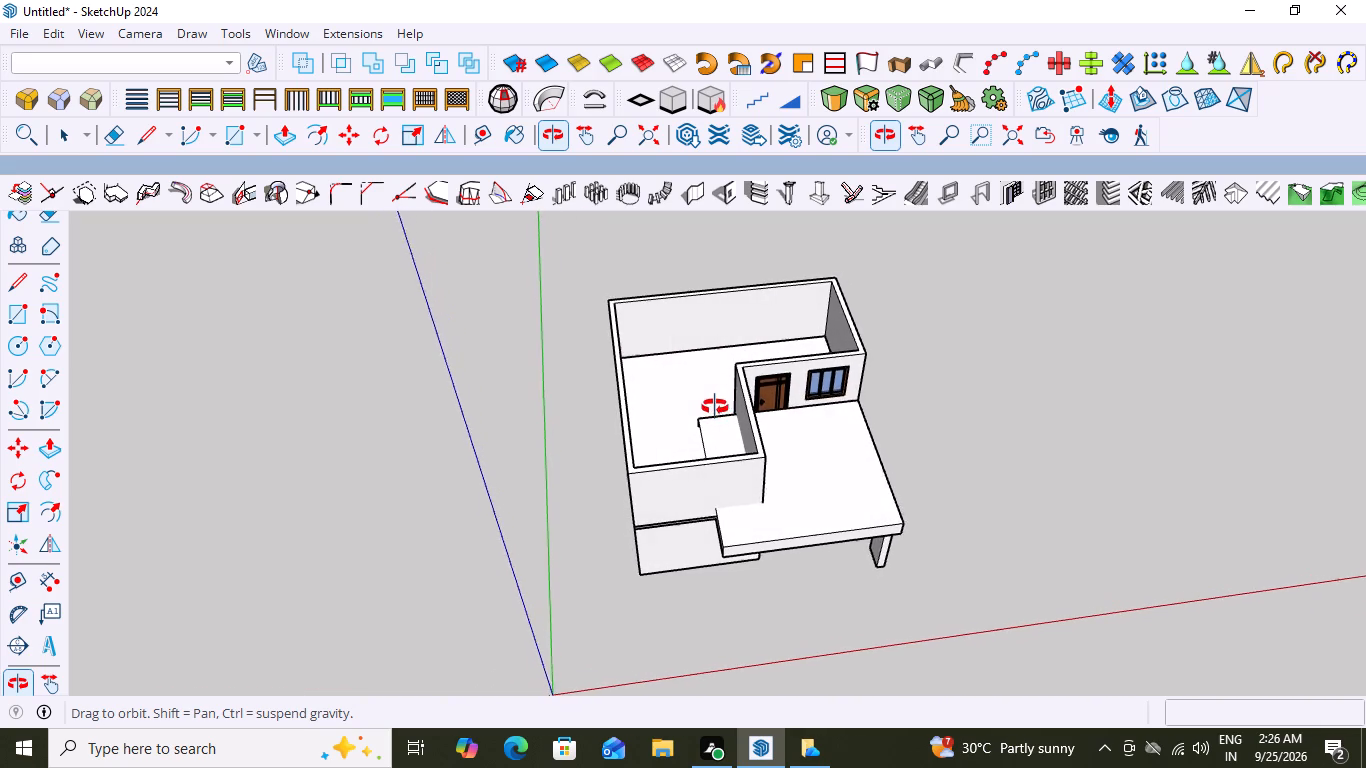
{"action": "middle_click_drag", "start_coordinate": [715, 407], "coordinate": [717, 405]}
{"action": "scroll", "coordinate": [717, 405], "scroll_direction": "up", "scroll_amount": 8}
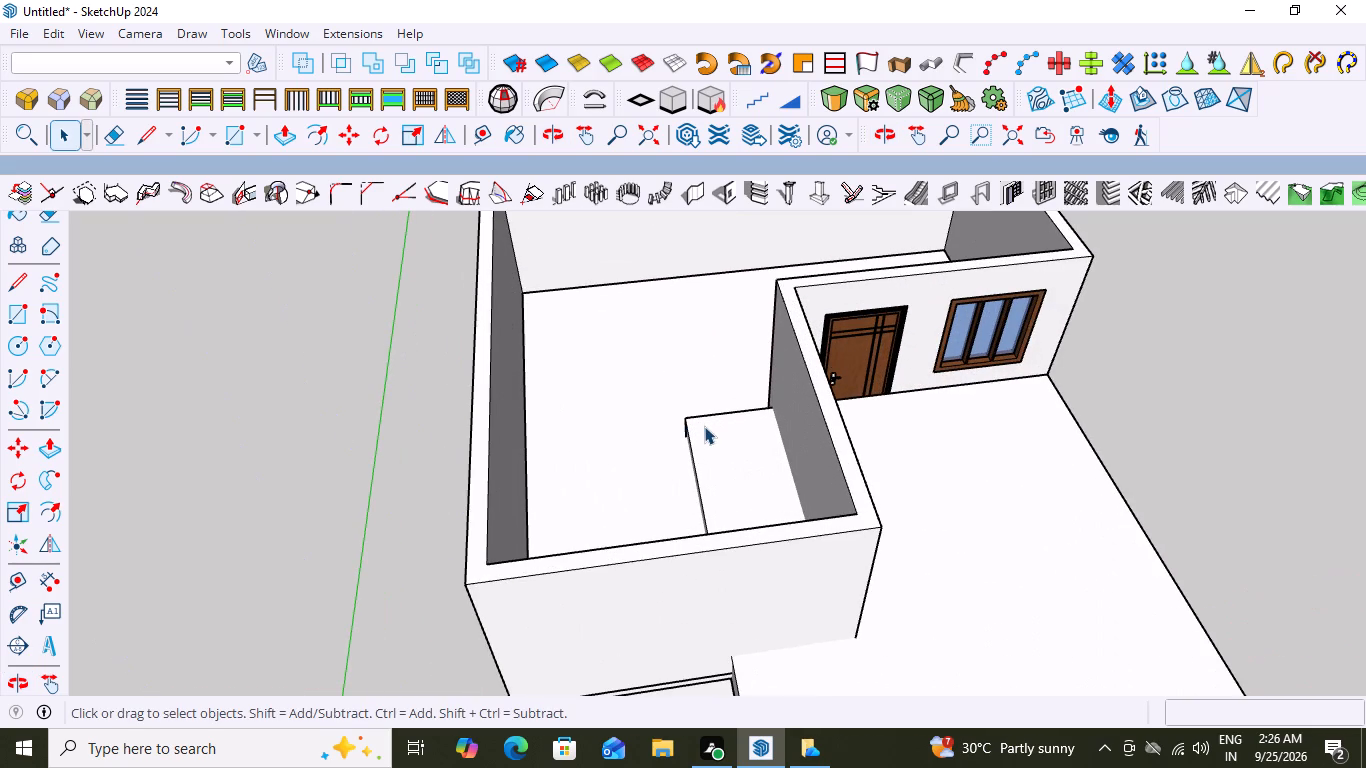
{"action": "scroll", "coordinate": [704, 426], "scroll_direction": "down", "scroll_amount": 12}
{"action": "middle_click_drag", "start_coordinate": [819, 428], "coordinate": [867, 423]}
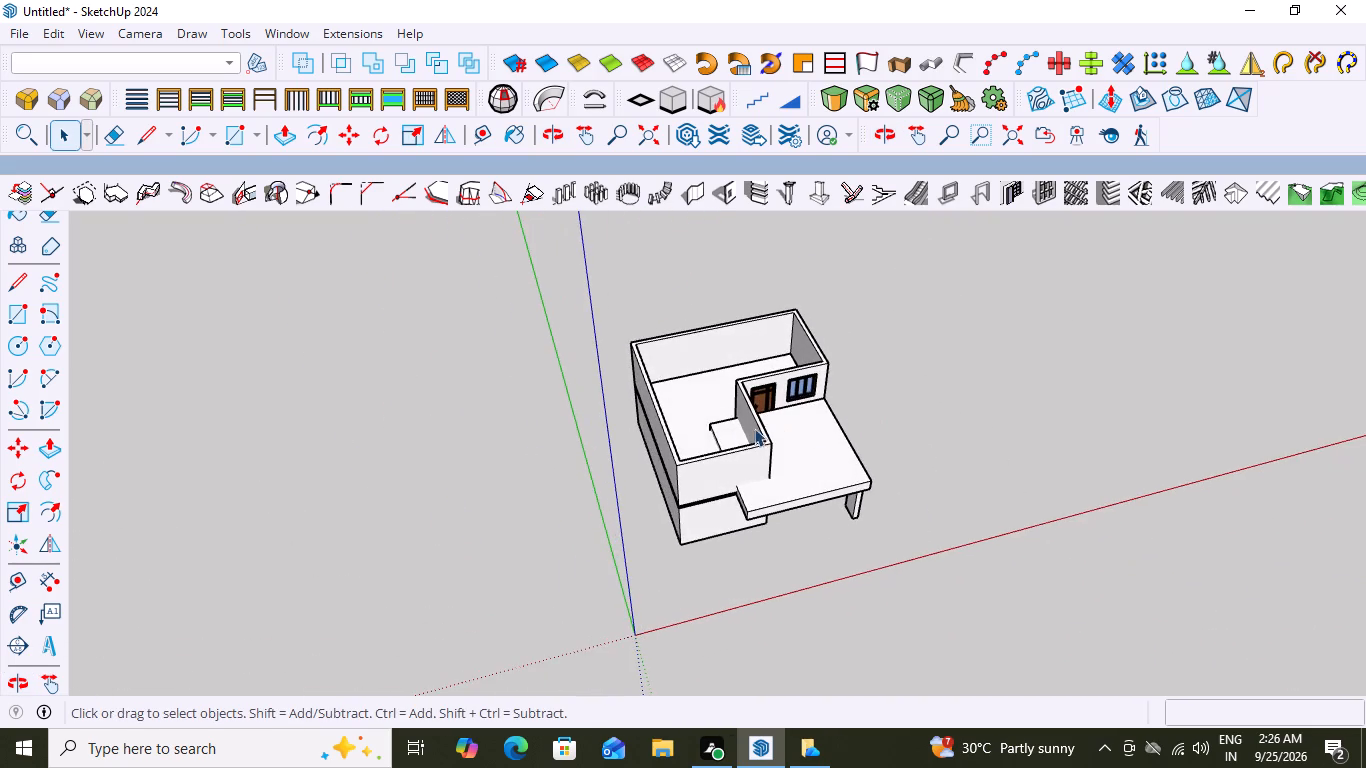
{"action": "scroll", "coordinate": [740, 435], "scroll_direction": "up", "scroll_amount": 10}
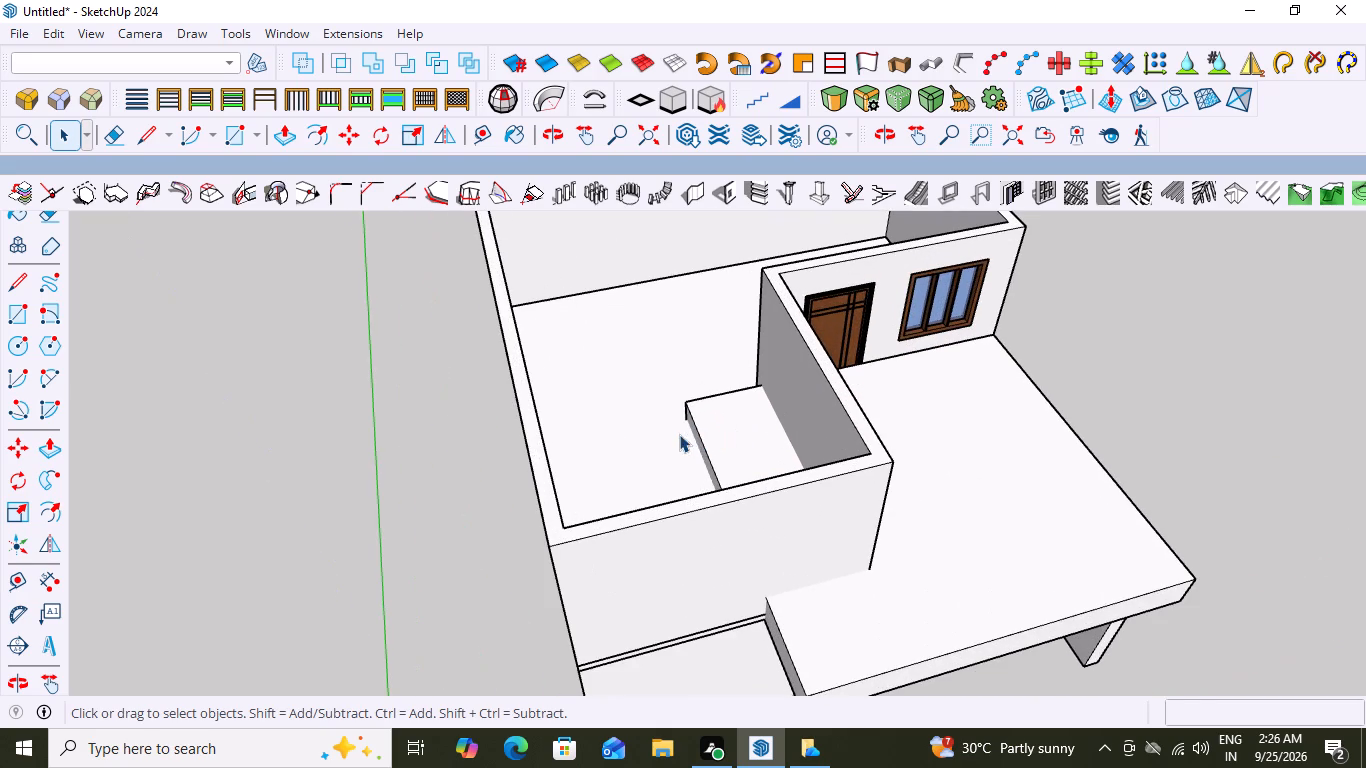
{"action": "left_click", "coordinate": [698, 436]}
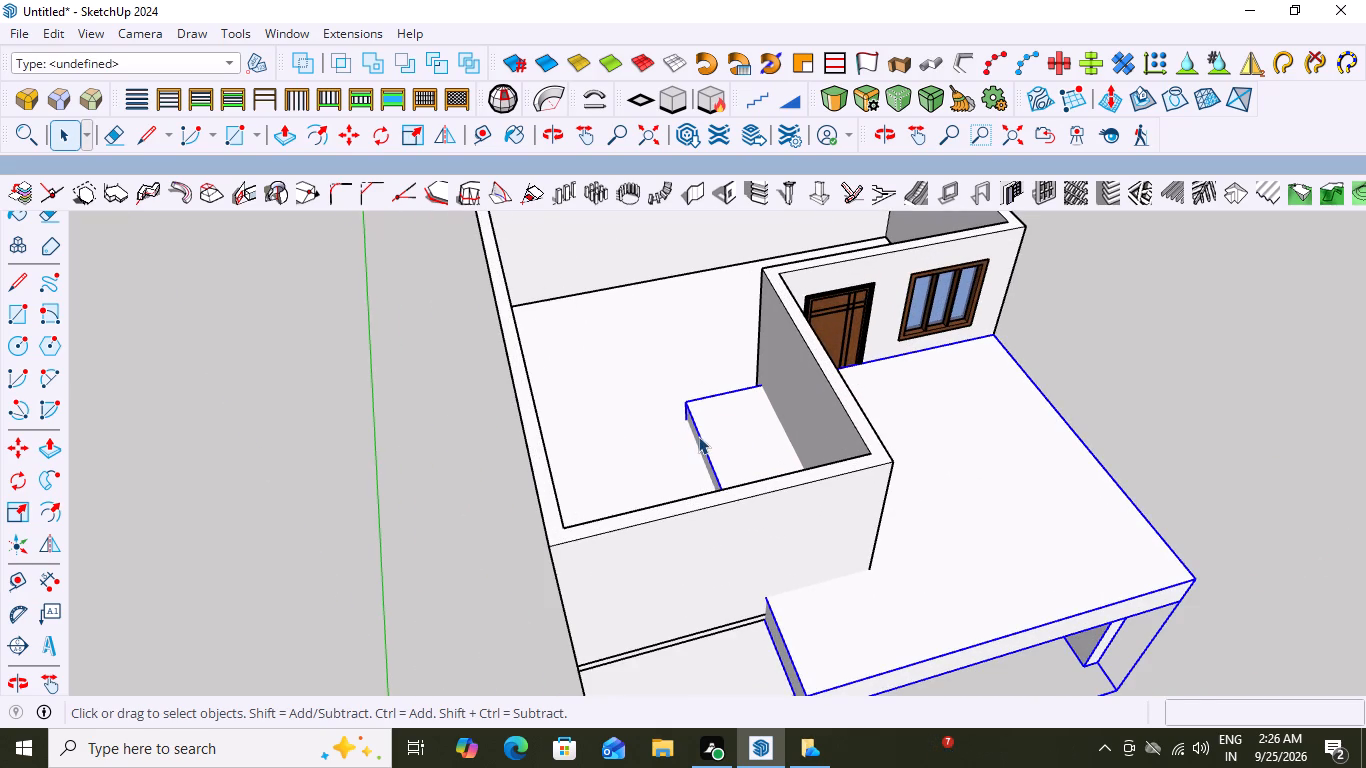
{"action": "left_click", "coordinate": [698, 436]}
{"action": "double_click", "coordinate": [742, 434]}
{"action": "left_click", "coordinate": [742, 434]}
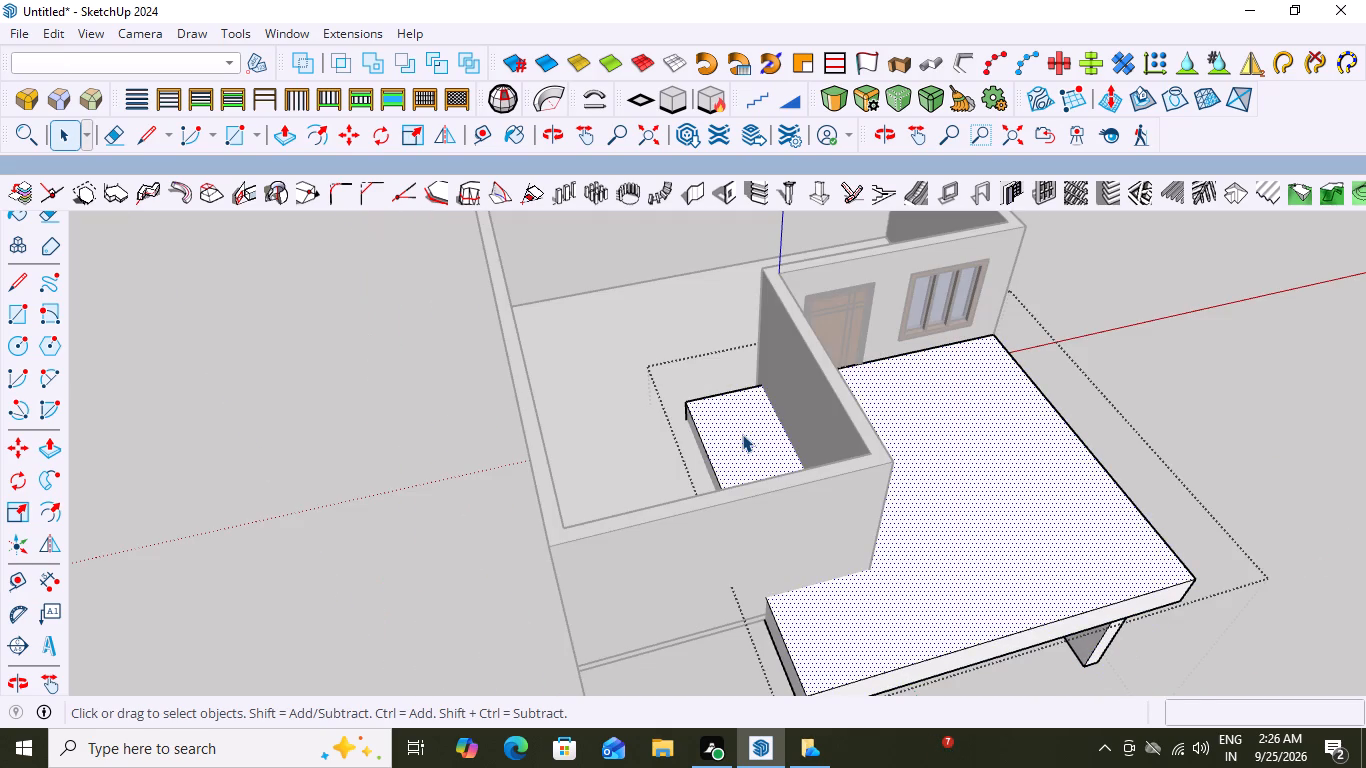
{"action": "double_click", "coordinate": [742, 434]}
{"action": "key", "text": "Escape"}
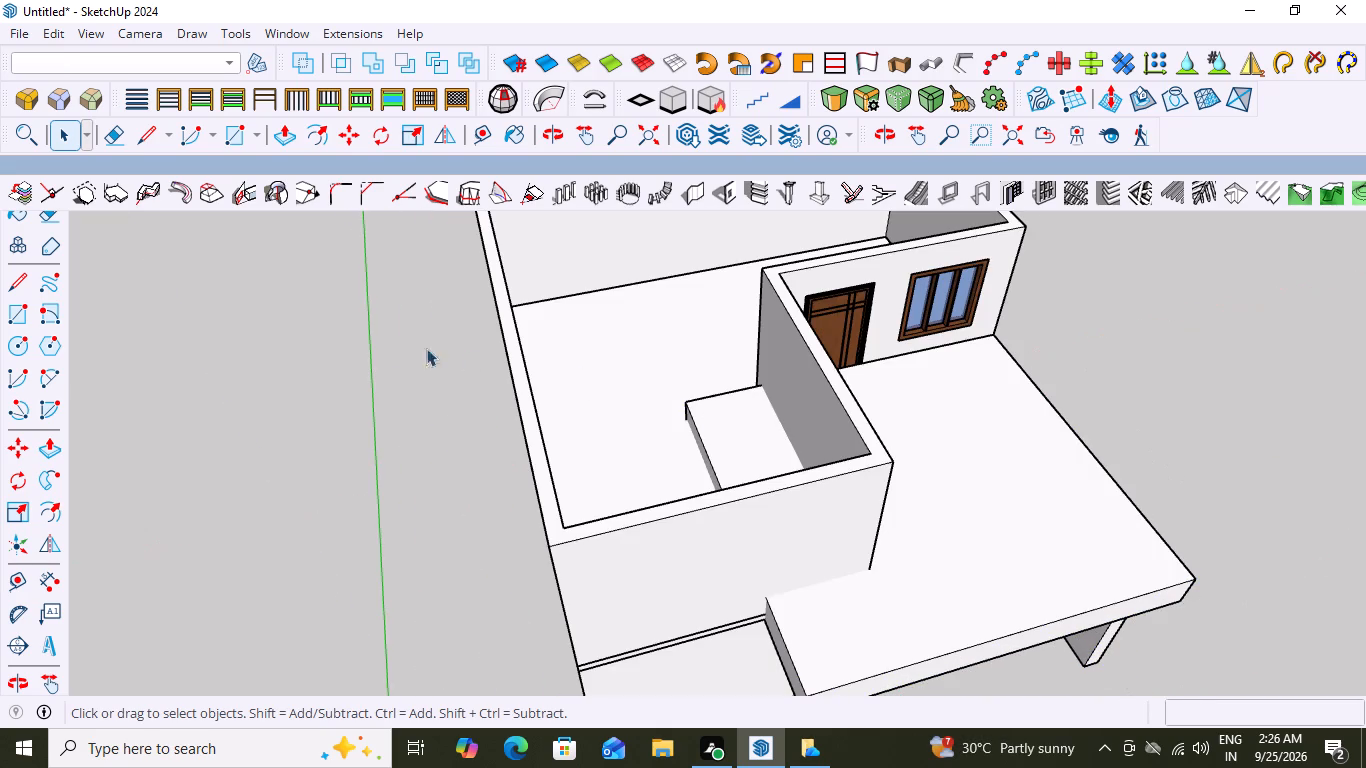
Examine the whole house from the front and from above, checking the slabs and the open tops of the upper-storey walls.
{"action": "left_click", "coordinate": [719, 362]}
{"action": "middle_click_drag", "start_coordinate": [756, 353], "coordinate": [751, 339]}
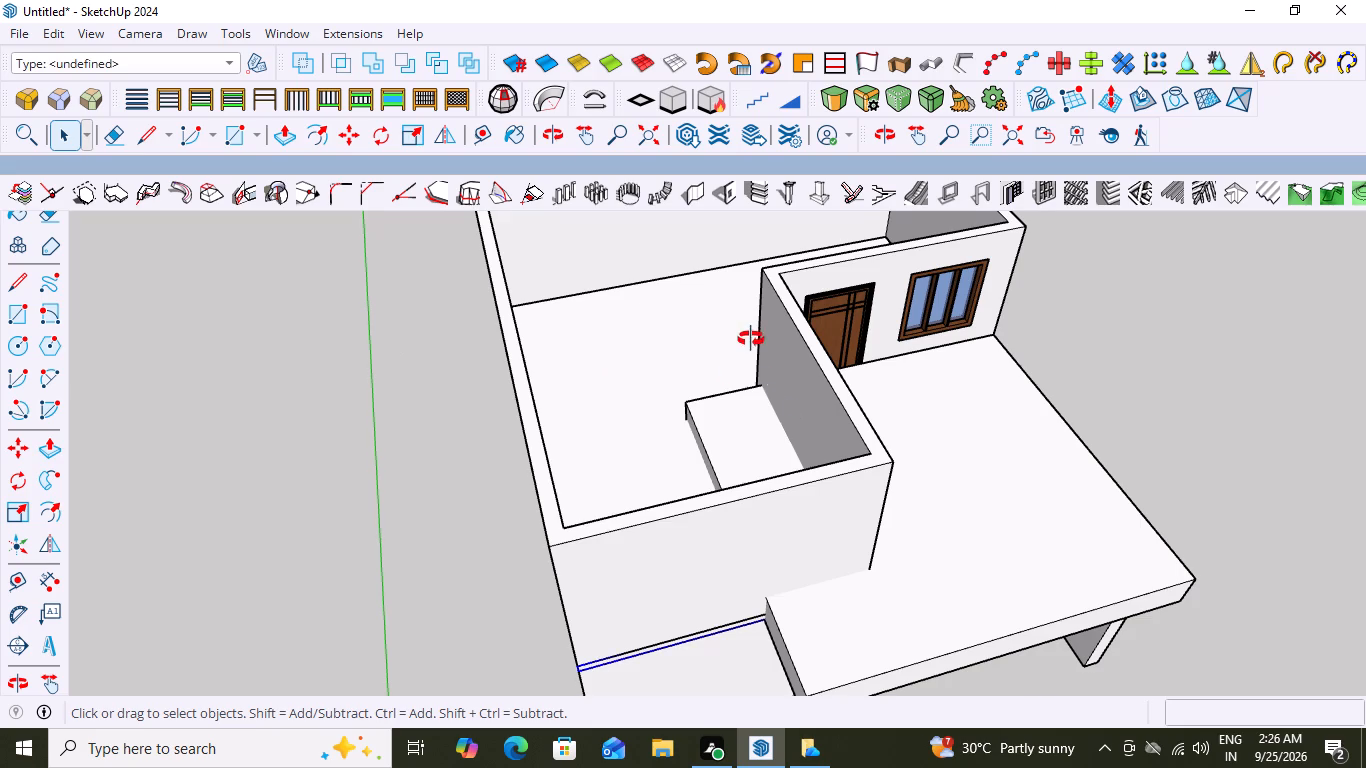
{"action": "middle_click_drag", "start_coordinate": [751, 339], "coordinate": [750, 335]}
{"action": "scroll", "coordinate": [749, 335], "scroll_direction": "down", "scroll_amount": 6}
{"action": "middle_click_drag", "start_coordinate": [721, 349], "coordinate": [718, 282]}
{"action": "left_click", "coordinate": [1029, 353]}
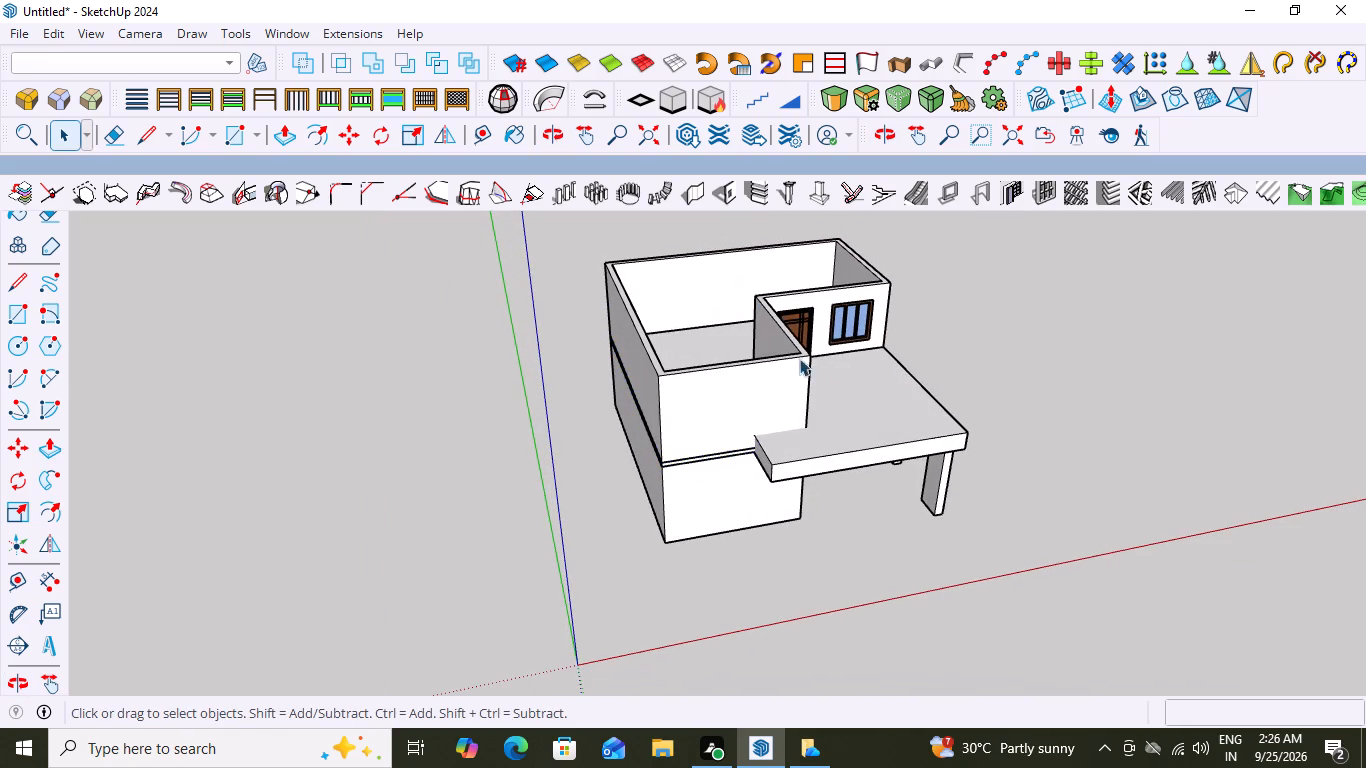
{"action": "middle_click_drag", "start_coordinate": [732, 335], "coordinate": [709, 350]}
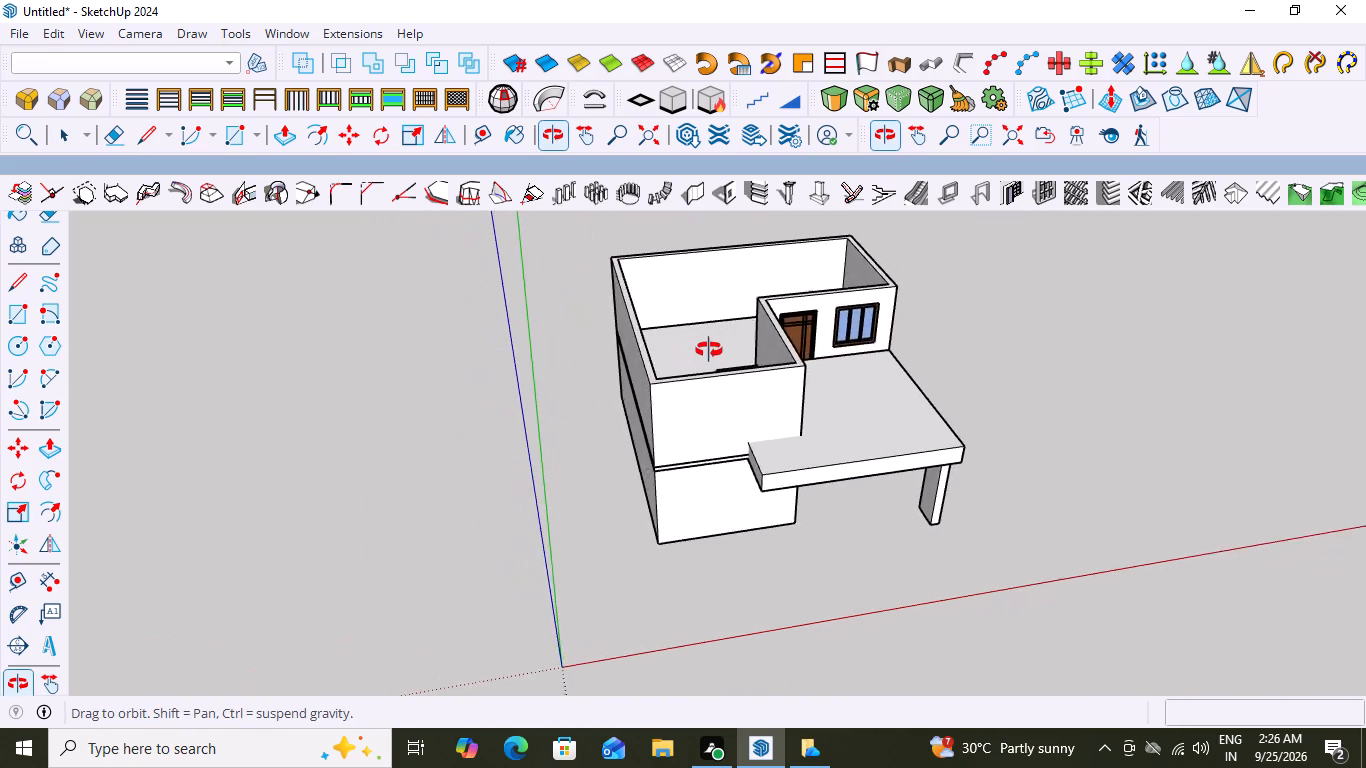
{"action": "middle_click_drag", "start_coordinate": [709, 350], "coordinate": [670, 289]}
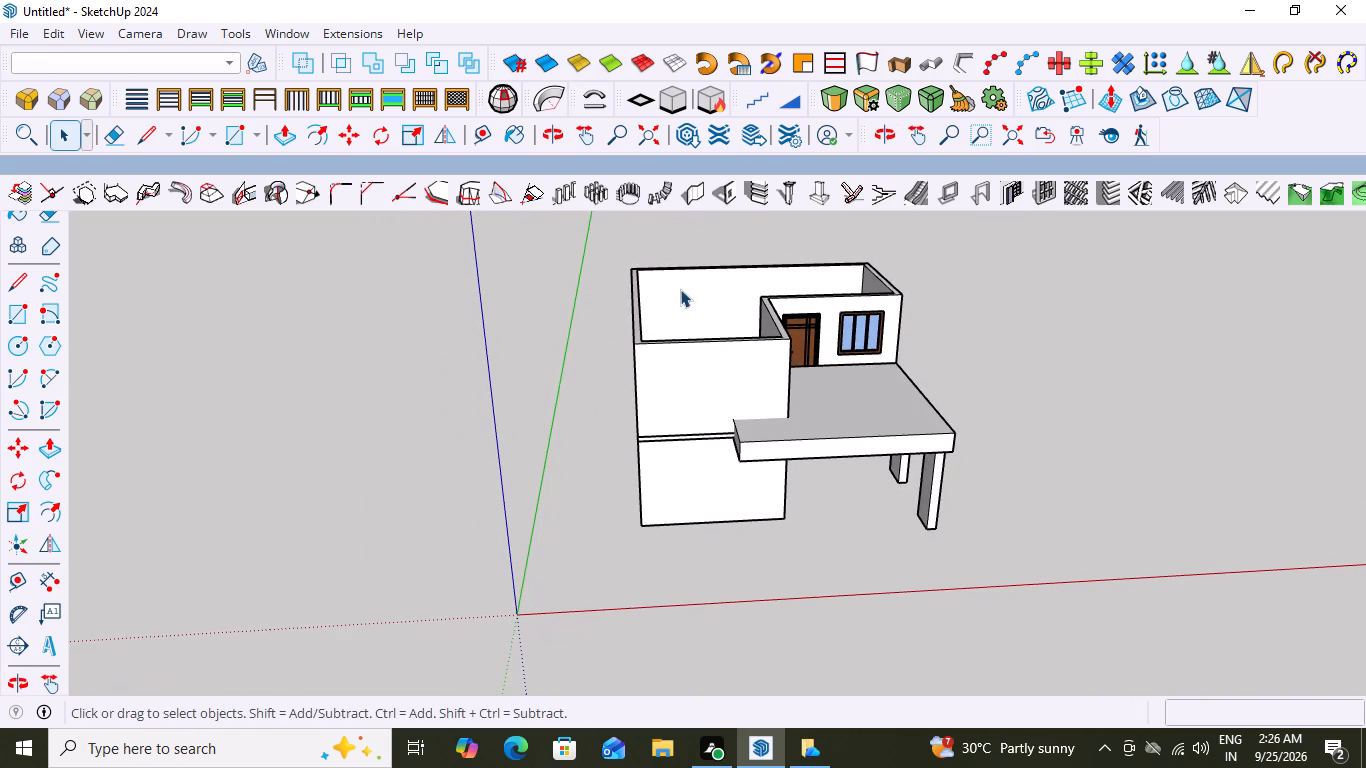
{"action": "middle_click_drag", "start_coordinate": [1000, 397], "coordinate": [933, 328]}
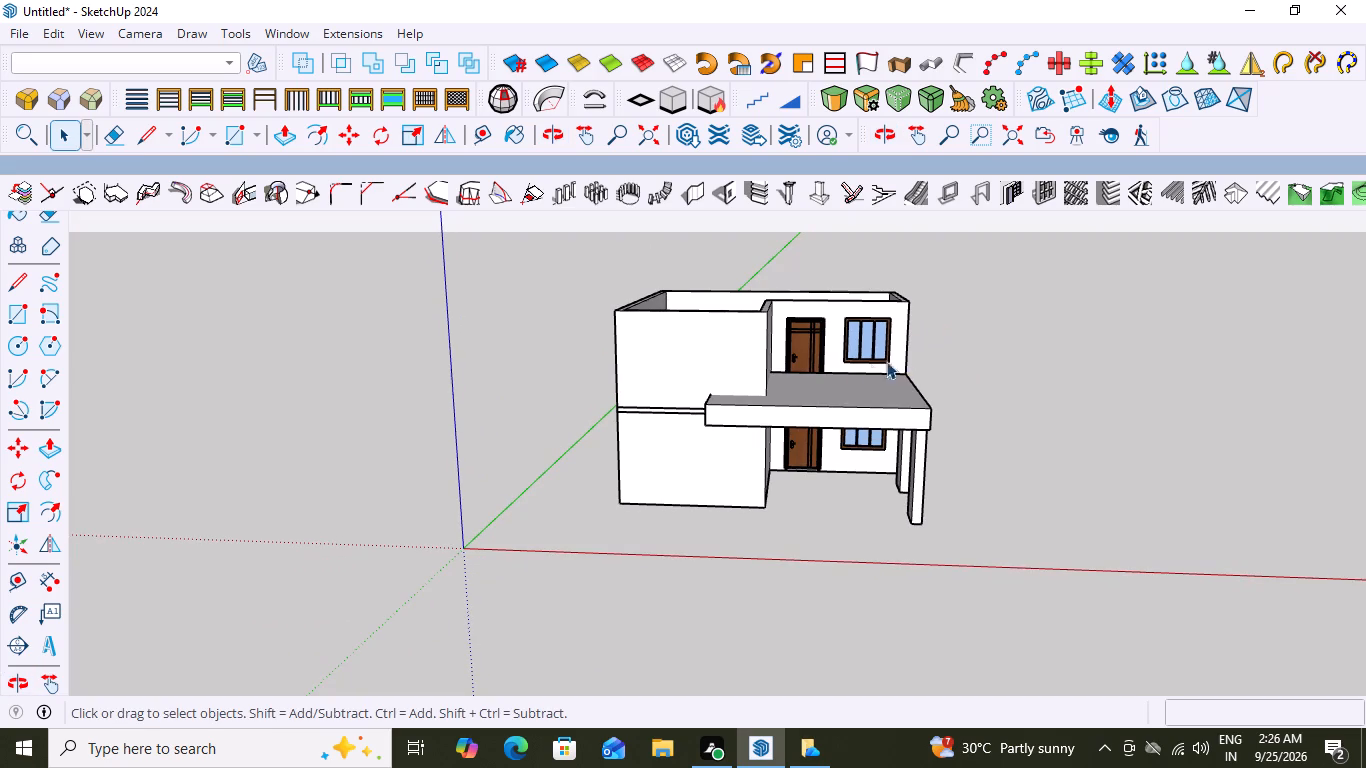
{"action": "scroll", "coordinate": [739, 384], "scroll_direction": "up", "scroll_amount": 2}
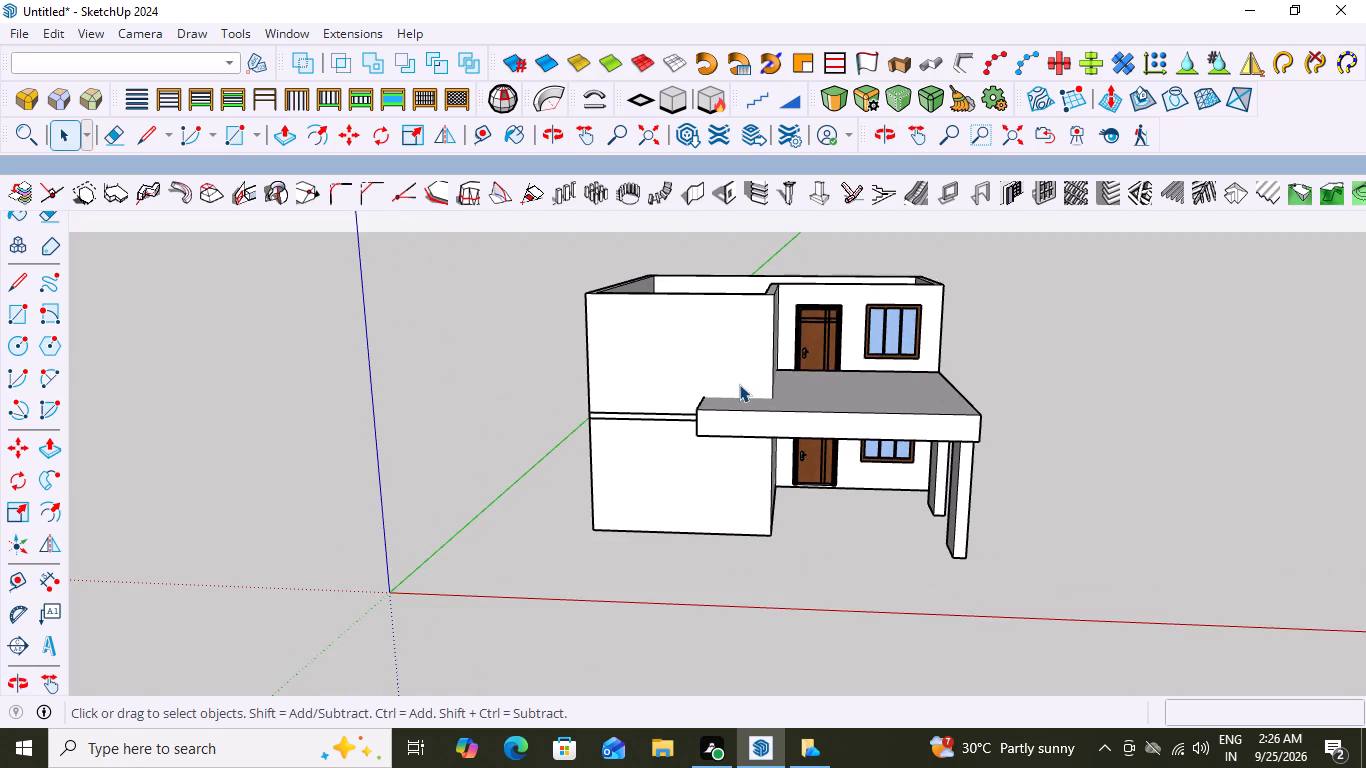
{"action": "scroll", "coordinate": [739, 384], "scroll_direction": "up", "scroll_amount": 1}
{"action": "middle_click_drag", "start_coordinate": [740, 350], "coordinate": [816, 408]}
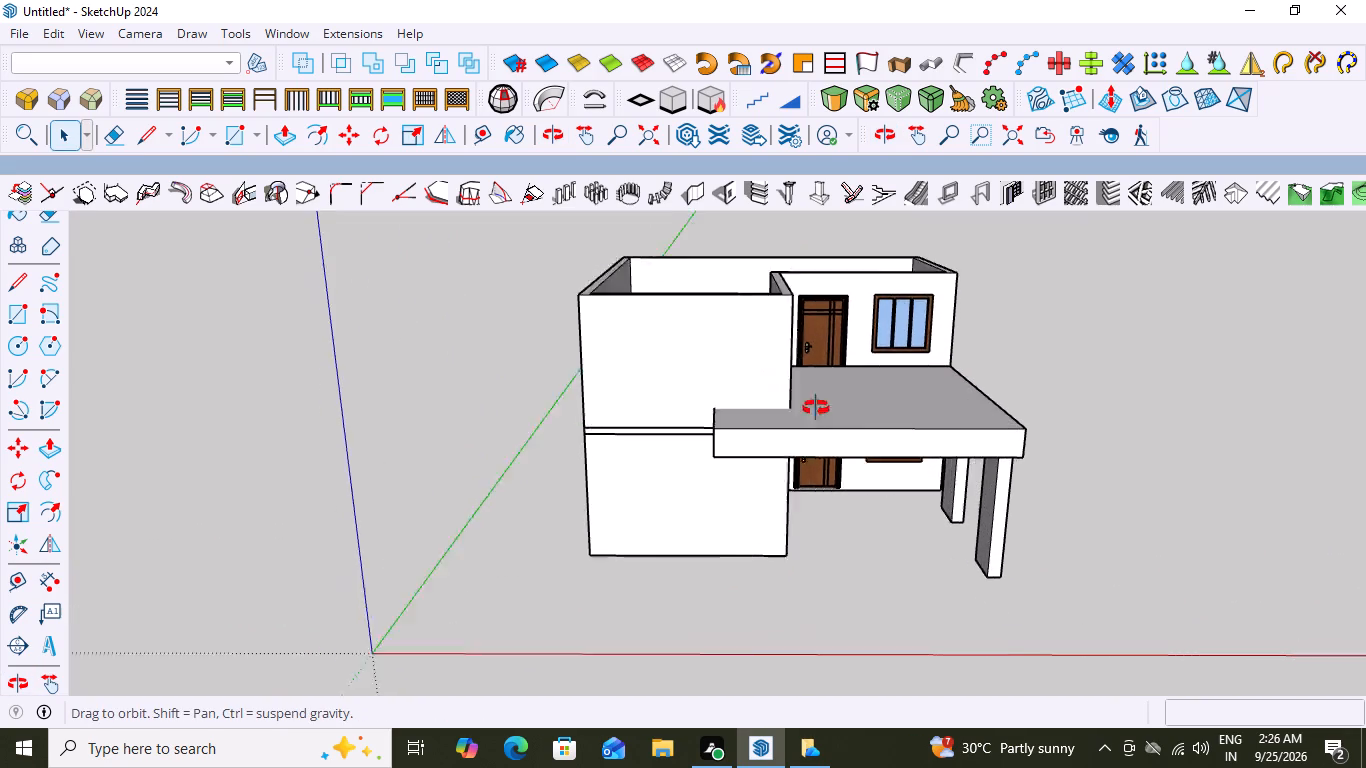
{"action": "middle_click_drag", "start_coordinate": [816, 408], "coordinate": [840, 422]}
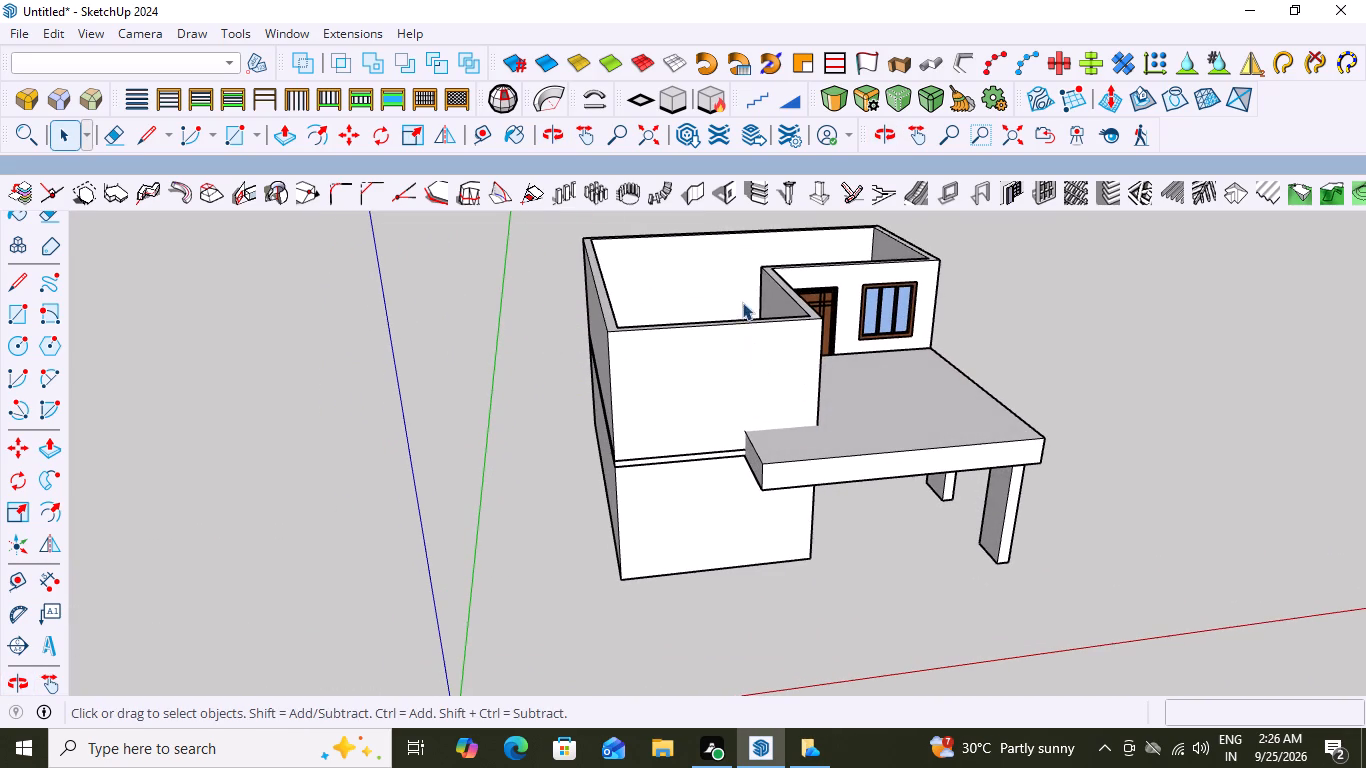
Cover the upper-storey wall tops with two adjoining rectangles, 31' 3" by 15' 6" at the rear and 15' 6" by 14' 9" at the front.
{"action": "middle_click_drag", "start_coordinate": [740, 302], "coordinate": [716, 427]}
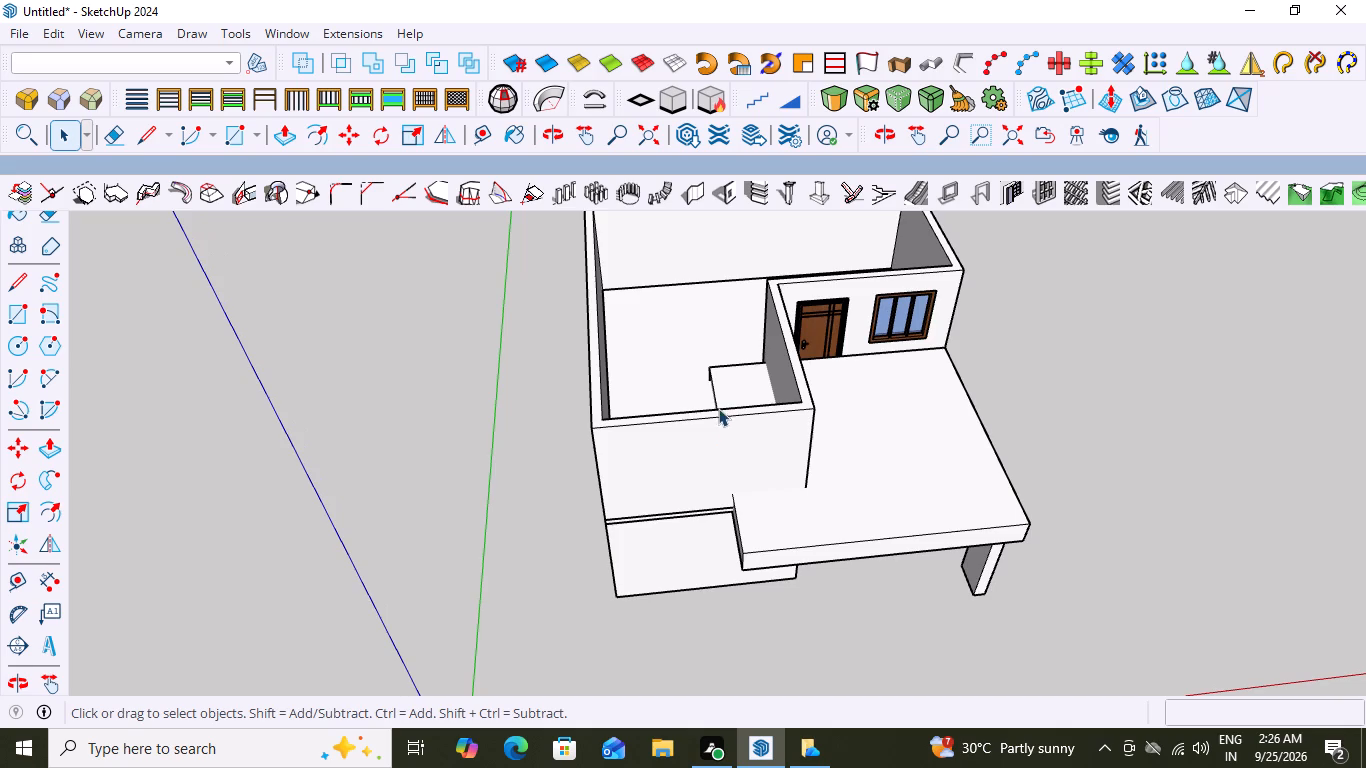
{"action": "scroll", "coordinate": [716, 402], "scroll_direction": "down", "scroll_amount": 9}
{"action": "scroll", "coordinate": [700, 288], "scroll_direction": "up", "scroll_amount": 5}
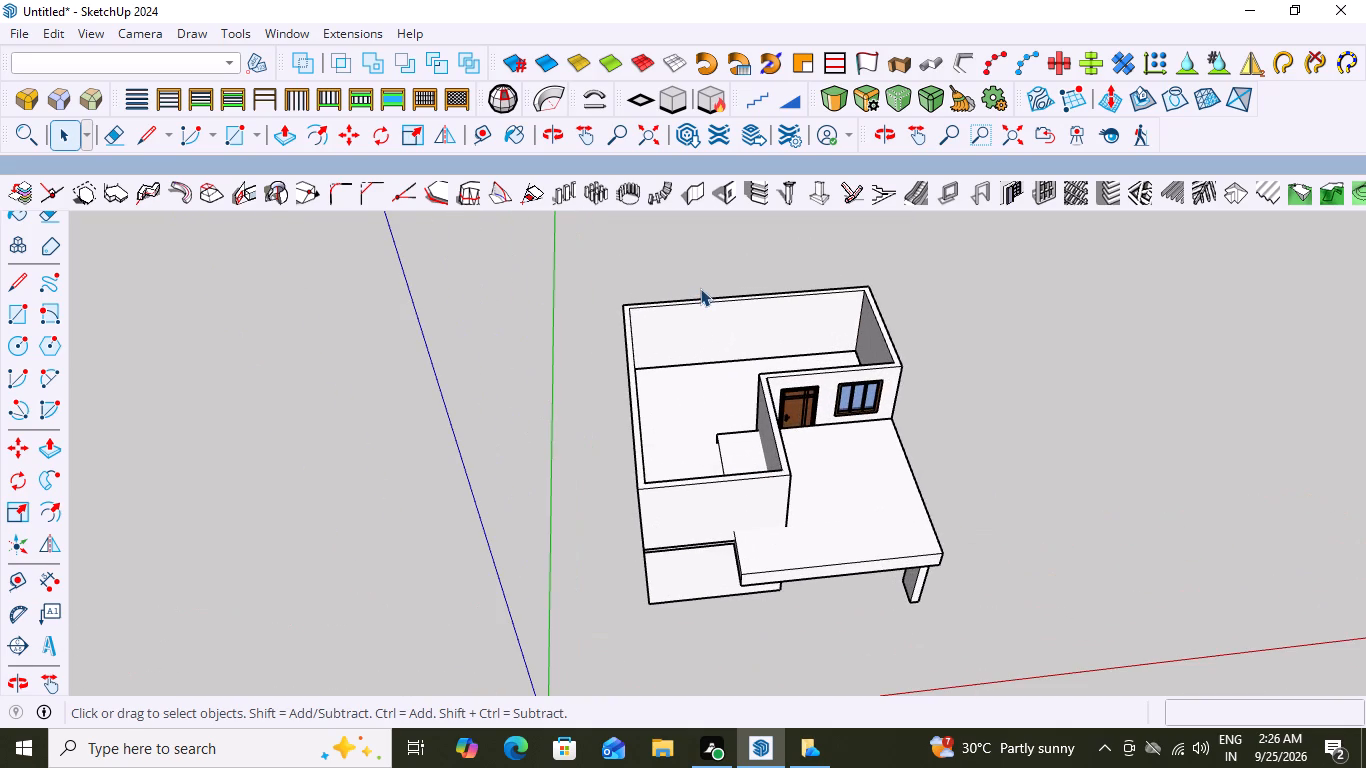
{"action": "key", "text": "r"}
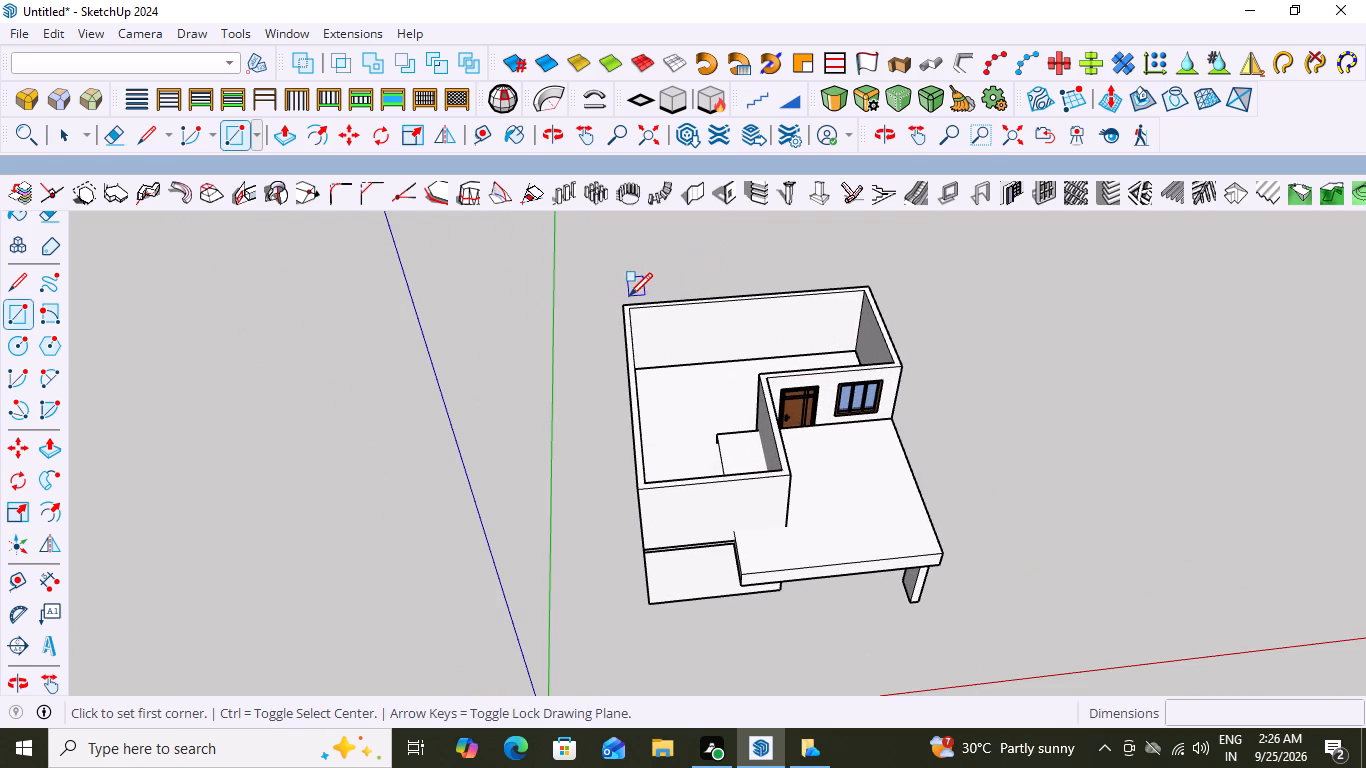
{"action": "left_click", "coordinate": [622, 302]}
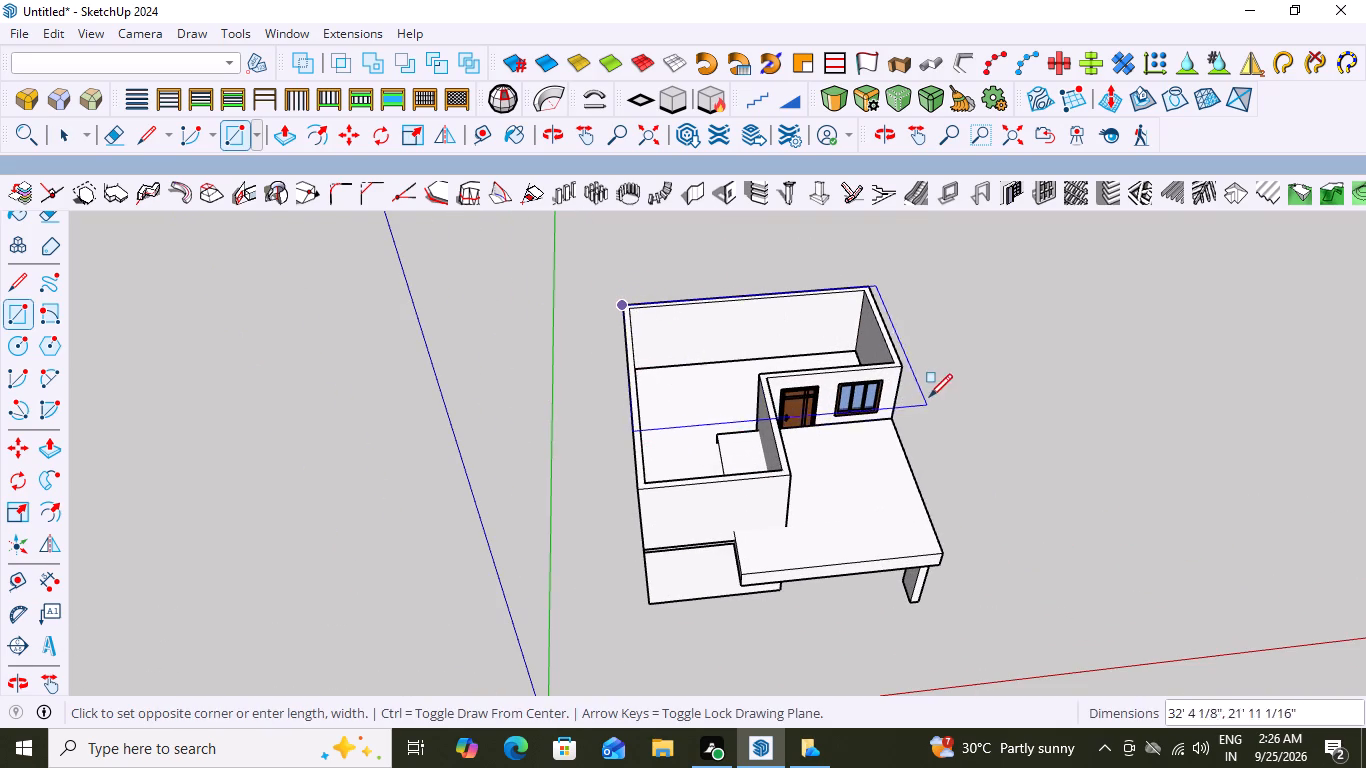
{"action": "left_click", "coordinate": [897, 367]}
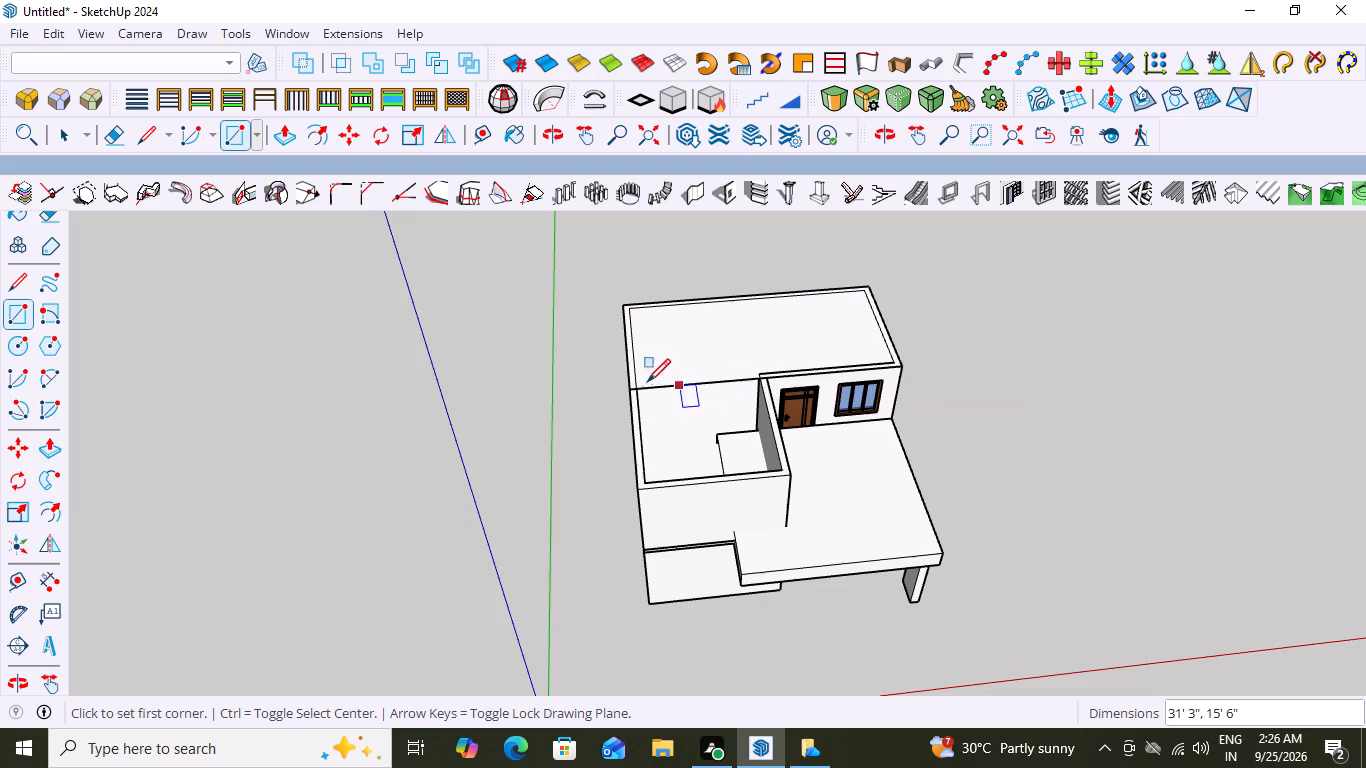
{"action": "left_click_drag", "start_coordinate": [631, 388], "coordinate": [634, 404]}
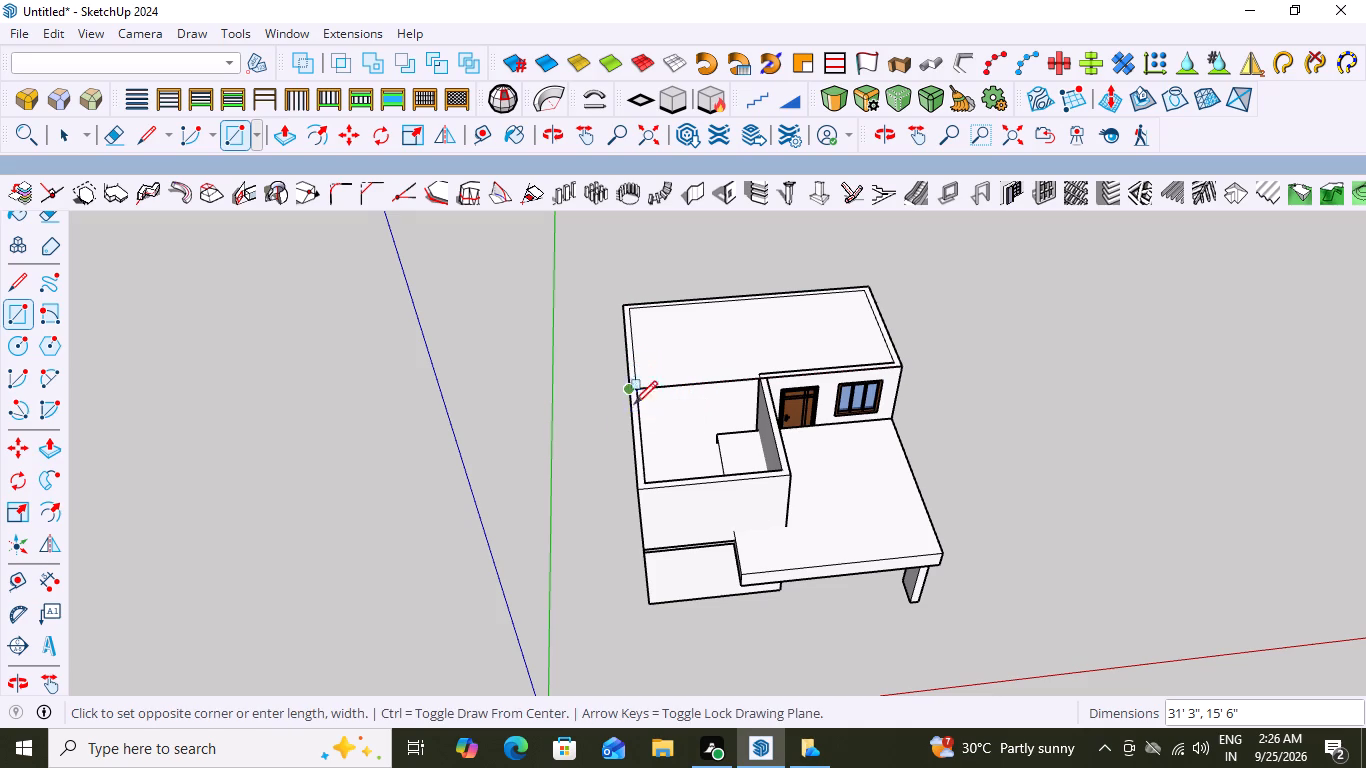
{"action": "left_click_drag", "start_coordinate": [634, 404], "coordinate": [633, 397]}
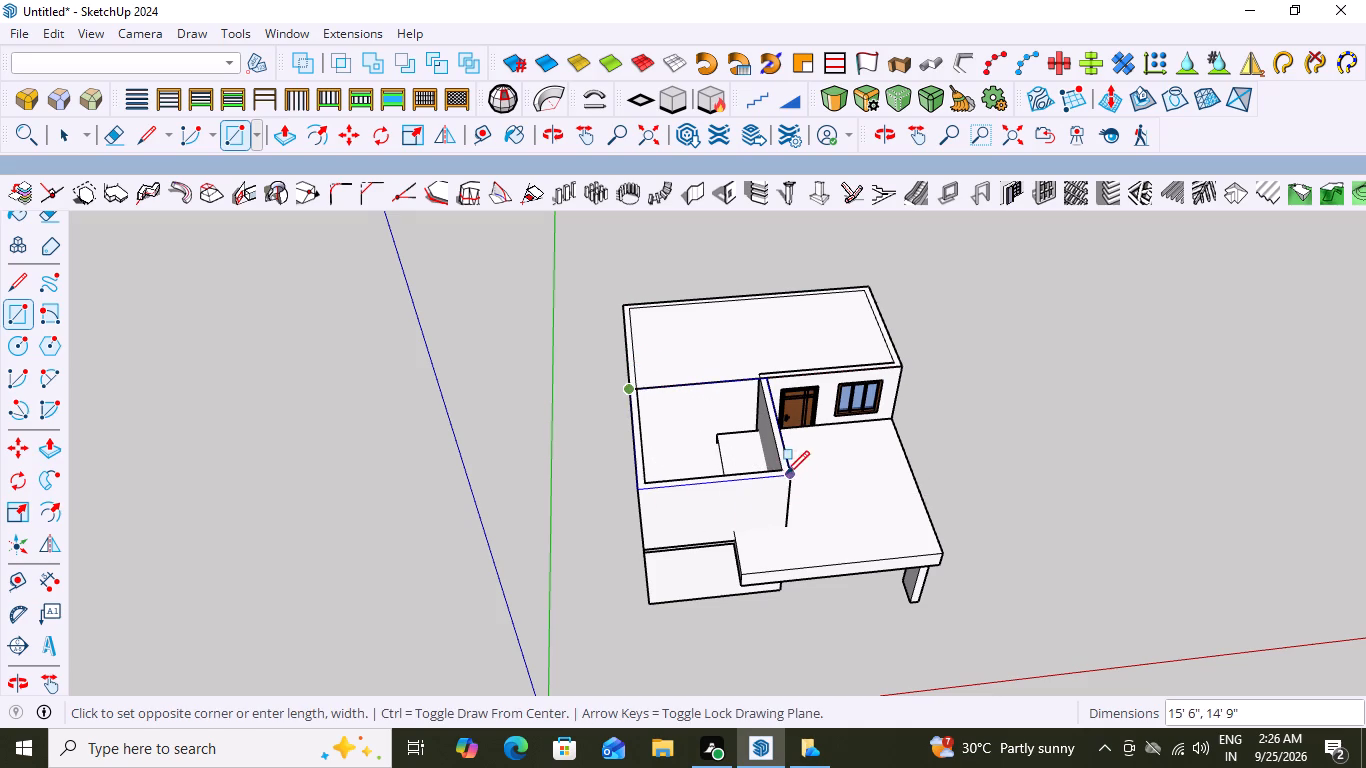
{"action": "left_click", "coordinate": [790, 479]}
Delete the dividing edge between the two roof rectangles to merge them into one L-shaped face.
{"action": "scroll", "coordinate": [883, 419], "scroll_direction": "up", "scroll_amount": 3}
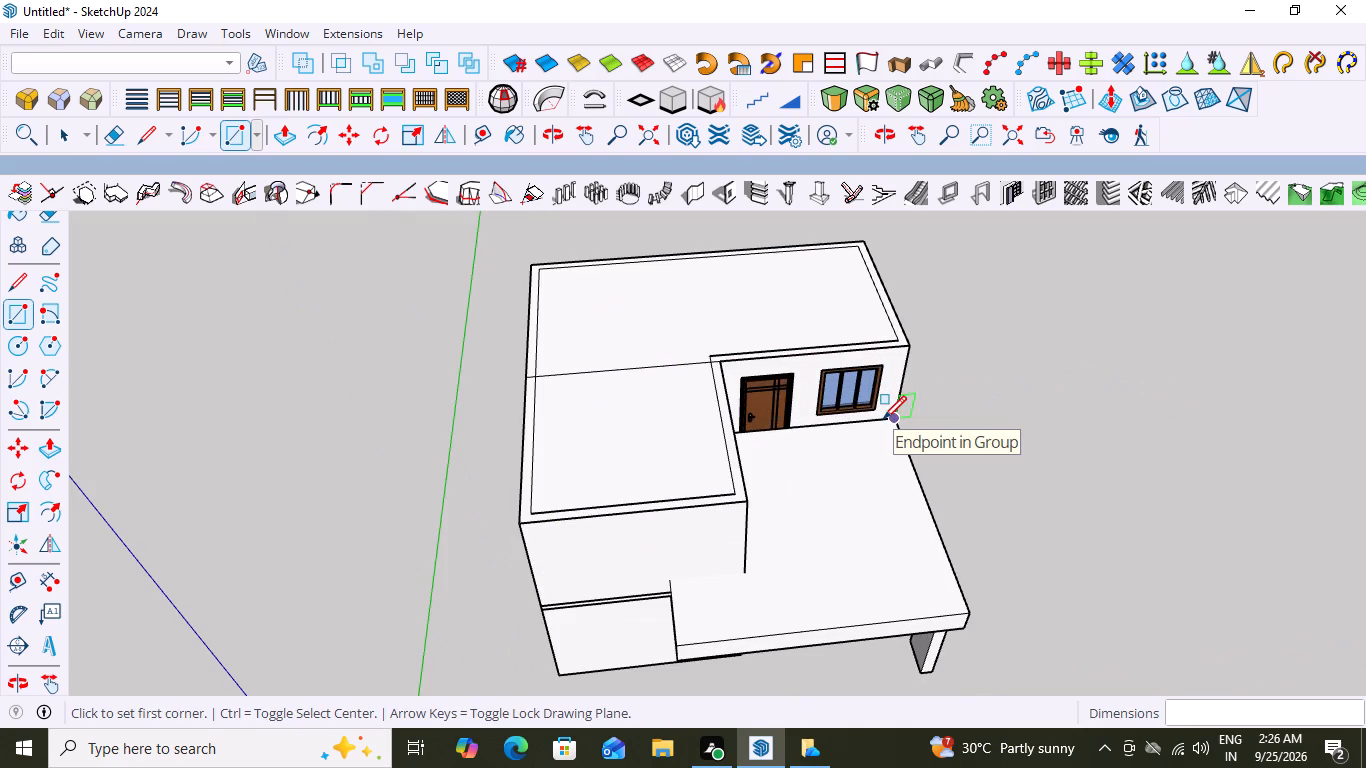
{"action": "key", "text": "space"}
{"action": "left_click", "coordinate": [677, 362]}
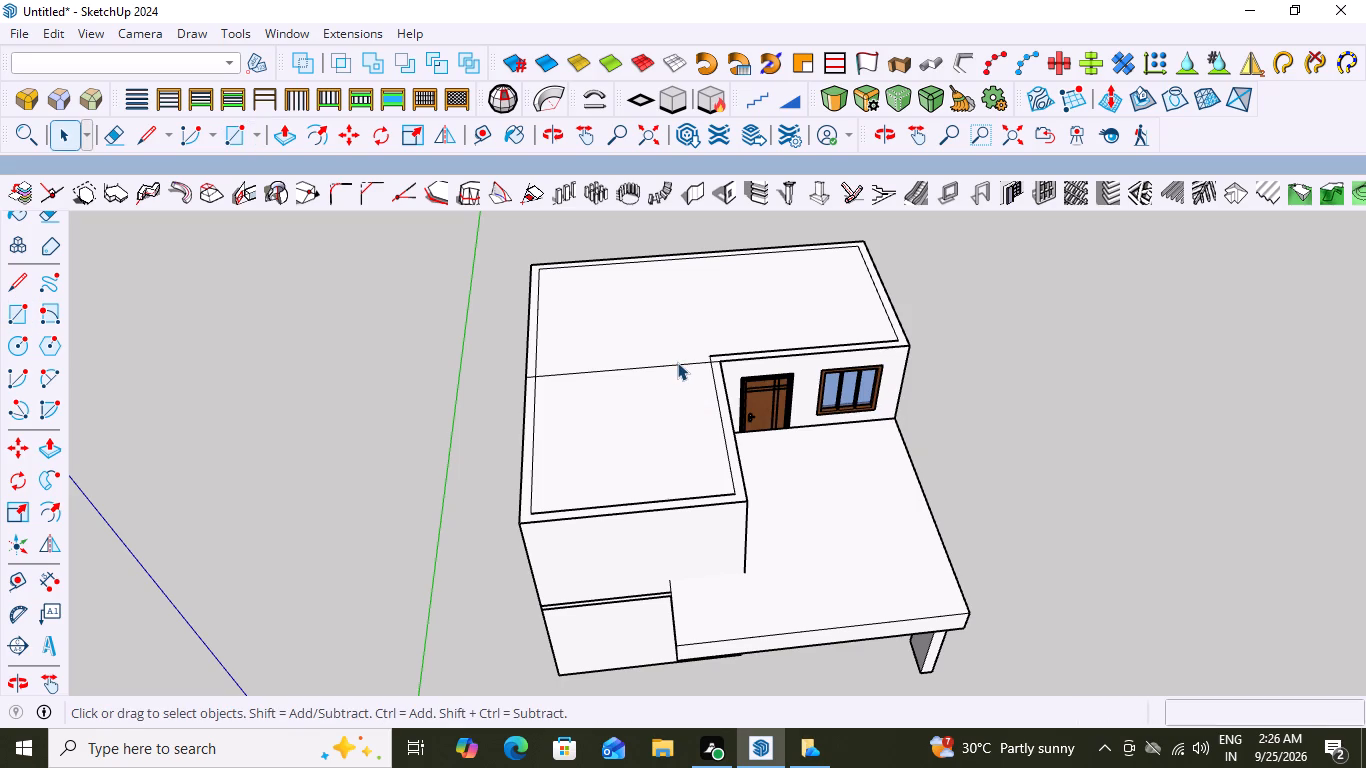
{"action": "key", "text": "Delete"}
Select the L-shaped roof face with its bounding edges and make it a group.
{"action": "left_click", "coordinate": [557, 443]}
{"action": "left_click", "coordinate": [563, 443]}
{"action": "left_click", "coordinate": [564, 442]}
{"action": "left_click", "coordinate": [573, 441]}
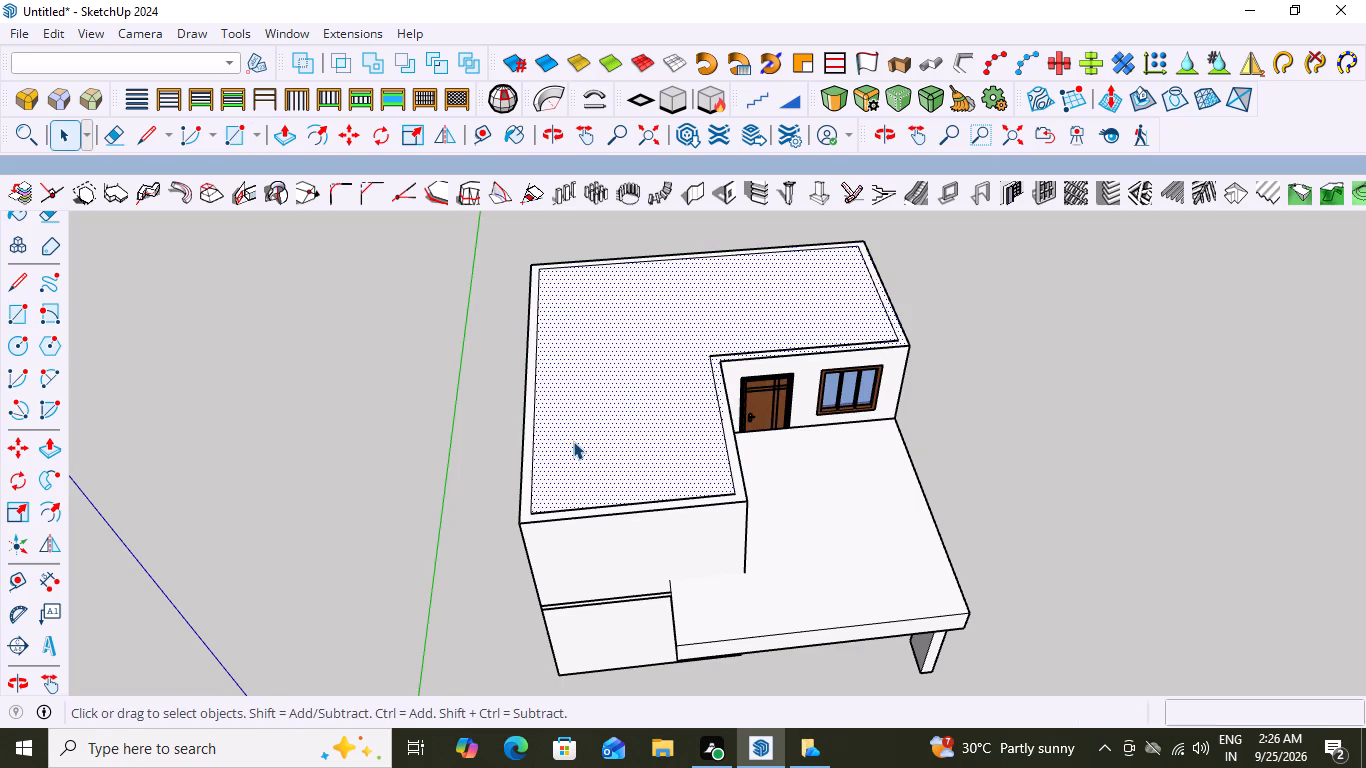
{"action": "left_click", "coordinate": [573, 441]}
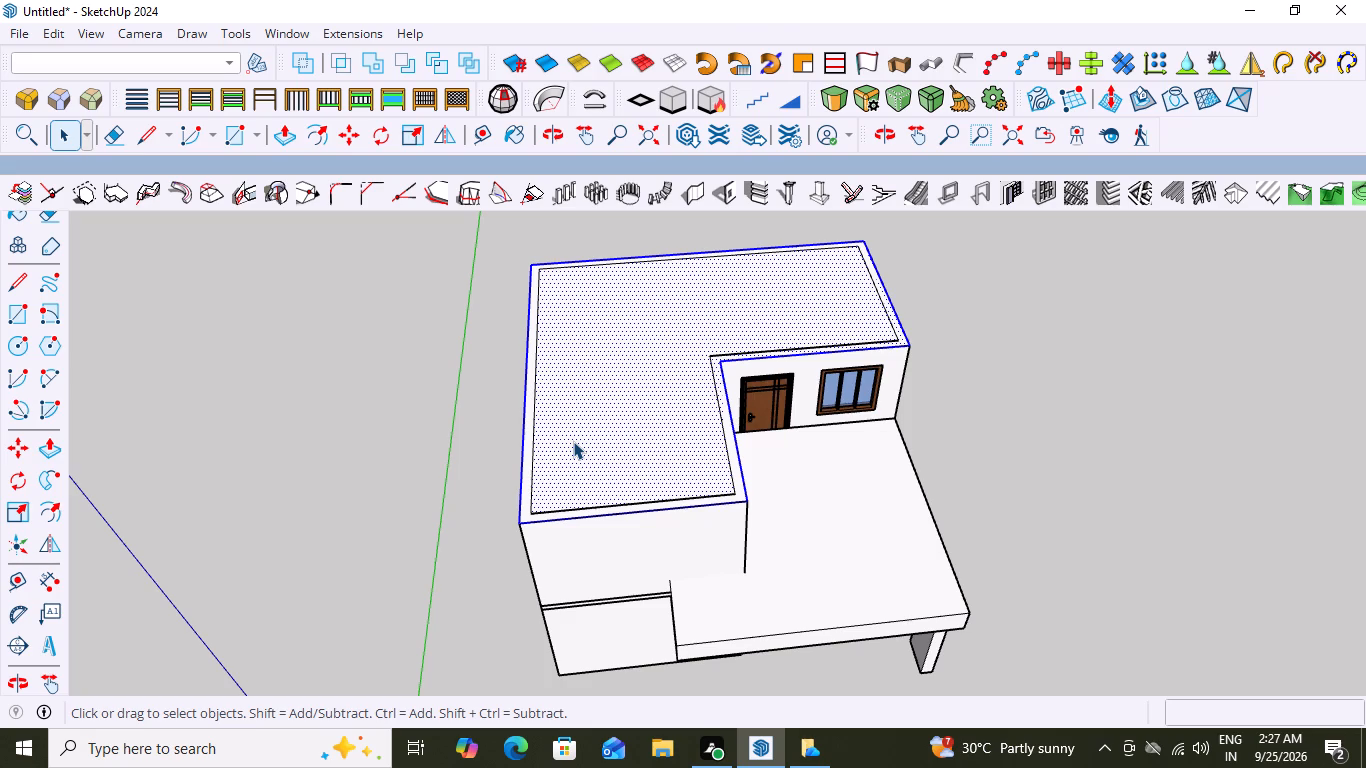
{"action": "right_click", "coordinate": [573, 441]}
{"action": "double_click", "coordinate": [671, 191]}
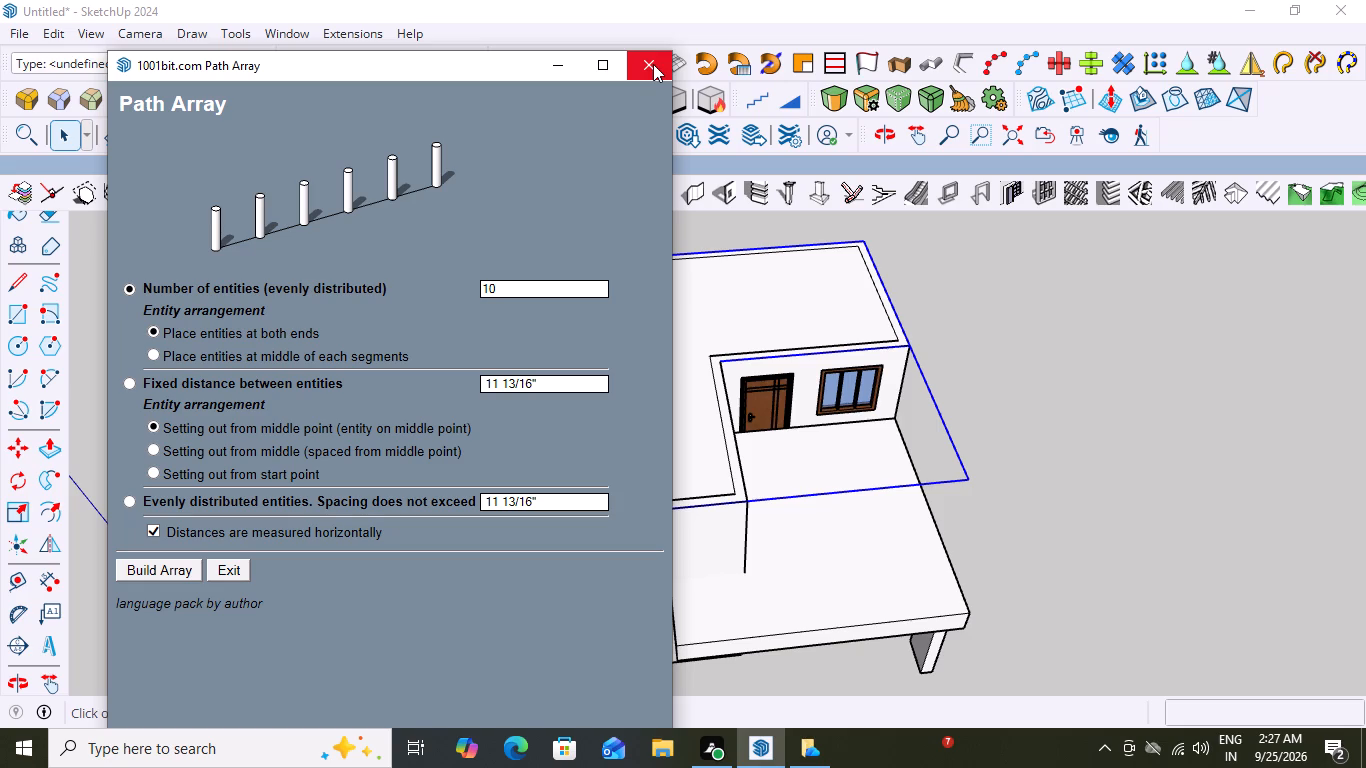
{"action": "left_click", "coordinate": [648, 61]}
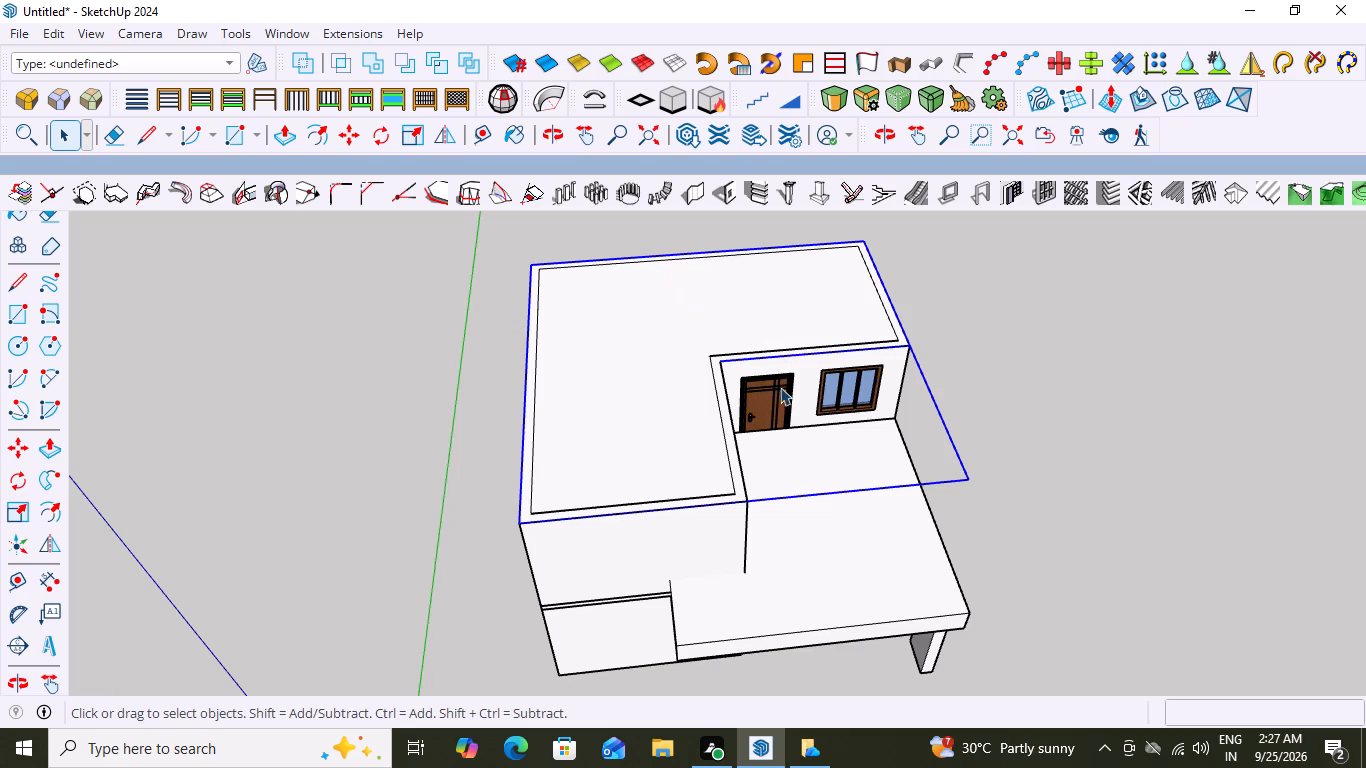
Open the roof group, Push/Pull its L-shaped face up 6", and leave the group's editing.
{"action": "double_click", "coordinate": [718, 294]}
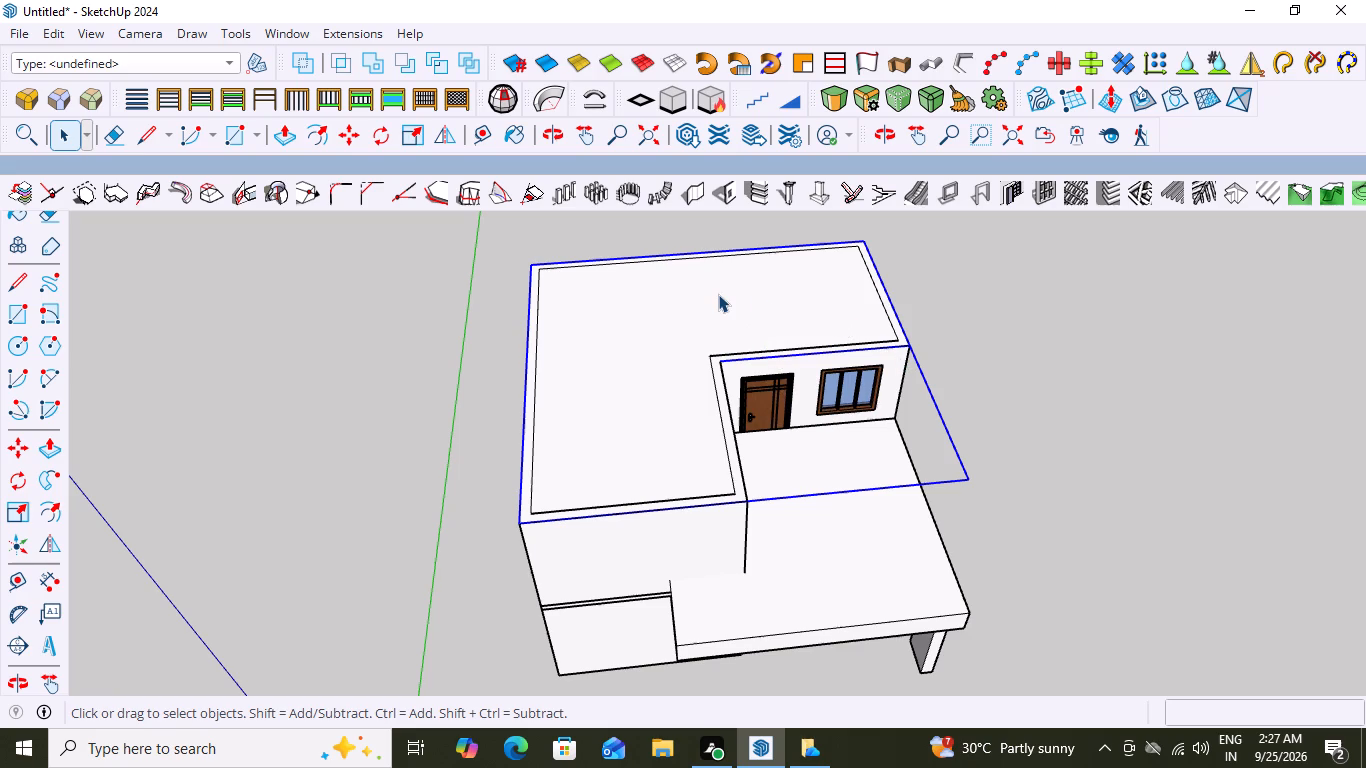
{"action": "left_click", "coordinate": [718, 294]}
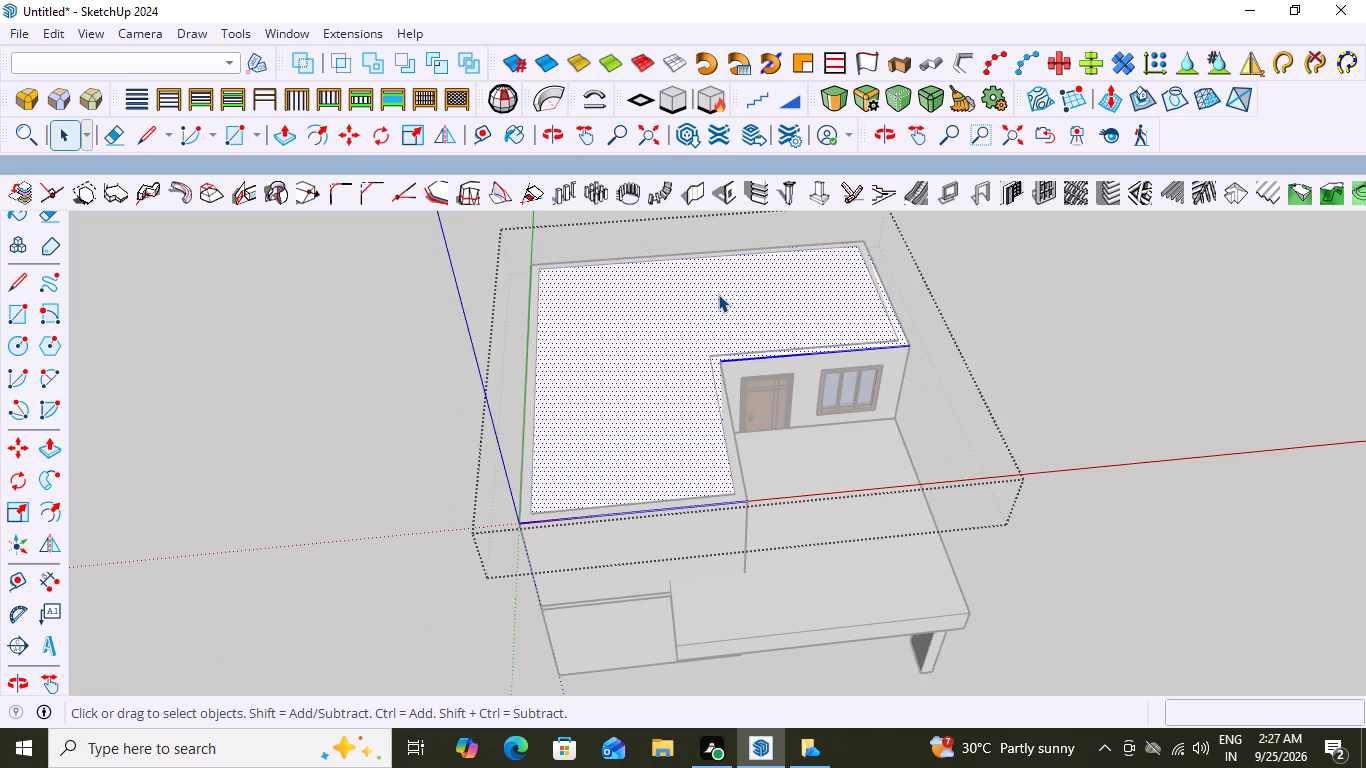
{"action": "key", "text": "p"}
{"action": "left_click", "coordinate": [718, 294]}
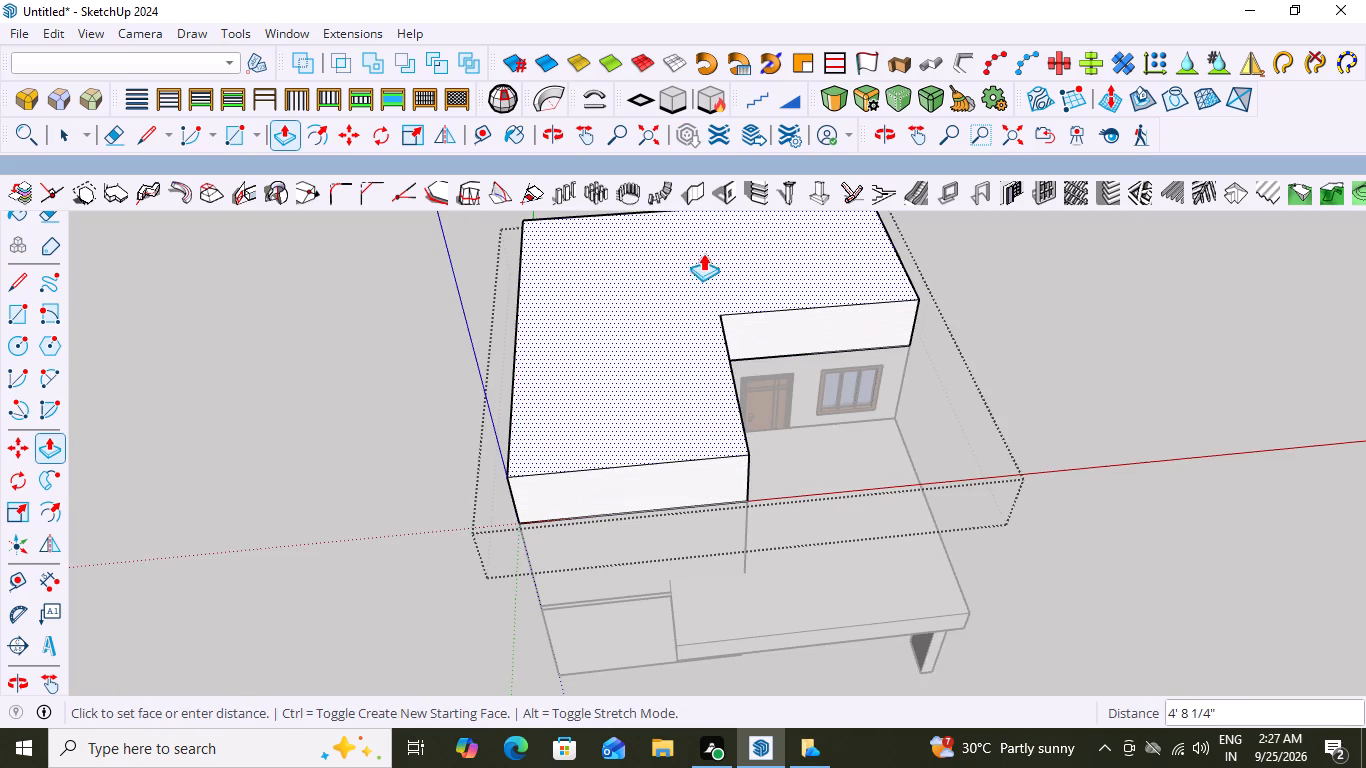
{"action": "key", "text": "6"}
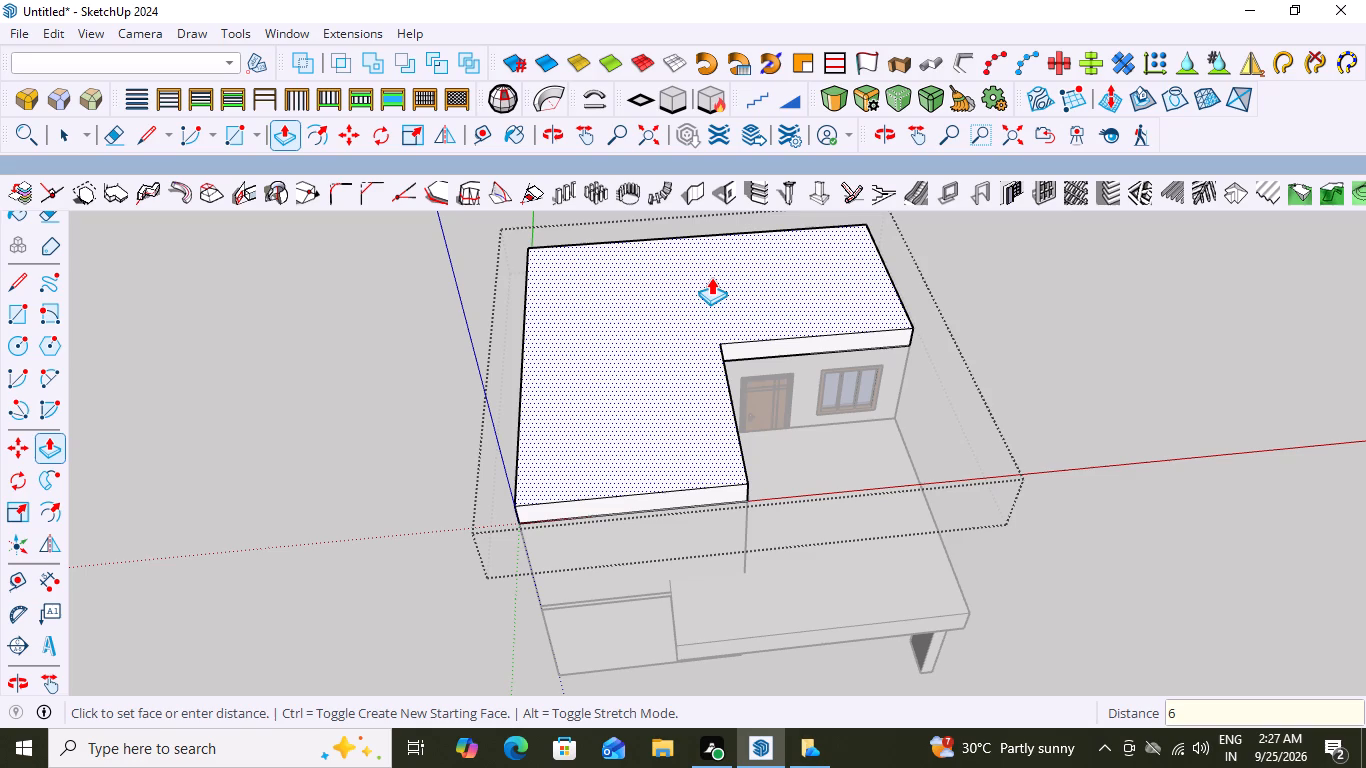
{"action": "key", "text": "shift+quotedbl"}
{"action": "key", "text": "Return"}
{"action": "key", "text": "space"}
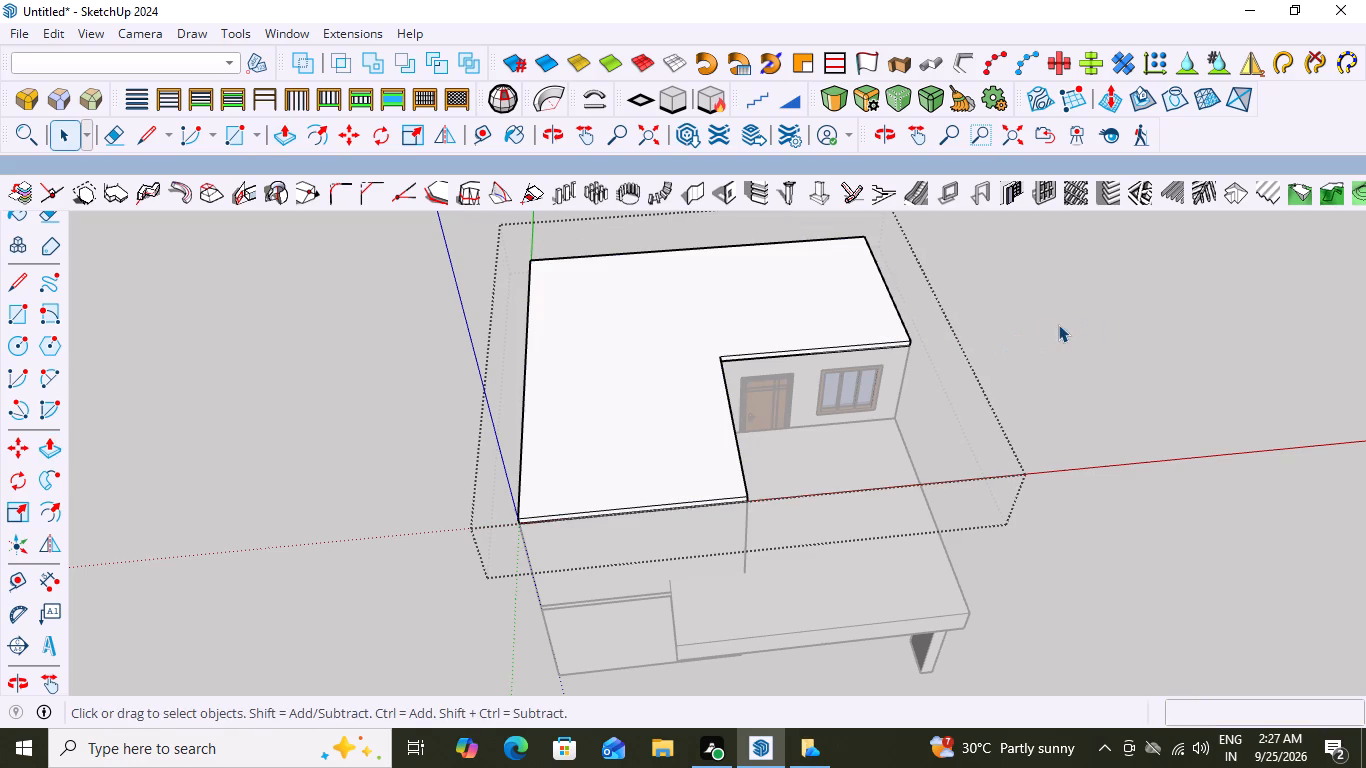
{"action": "left_click", "coordinate": [1058, 324]}
Examine the new roof slab's front edge above the upper-storey door and window.
{"action": "middle_click_drag", "start_coordinate": [1047, 336], "coordinate": [994, 211]}
{"action": "scroll", "coordinate": [699, 414], "scroll_direction": "up", "scroll_amount": 1}
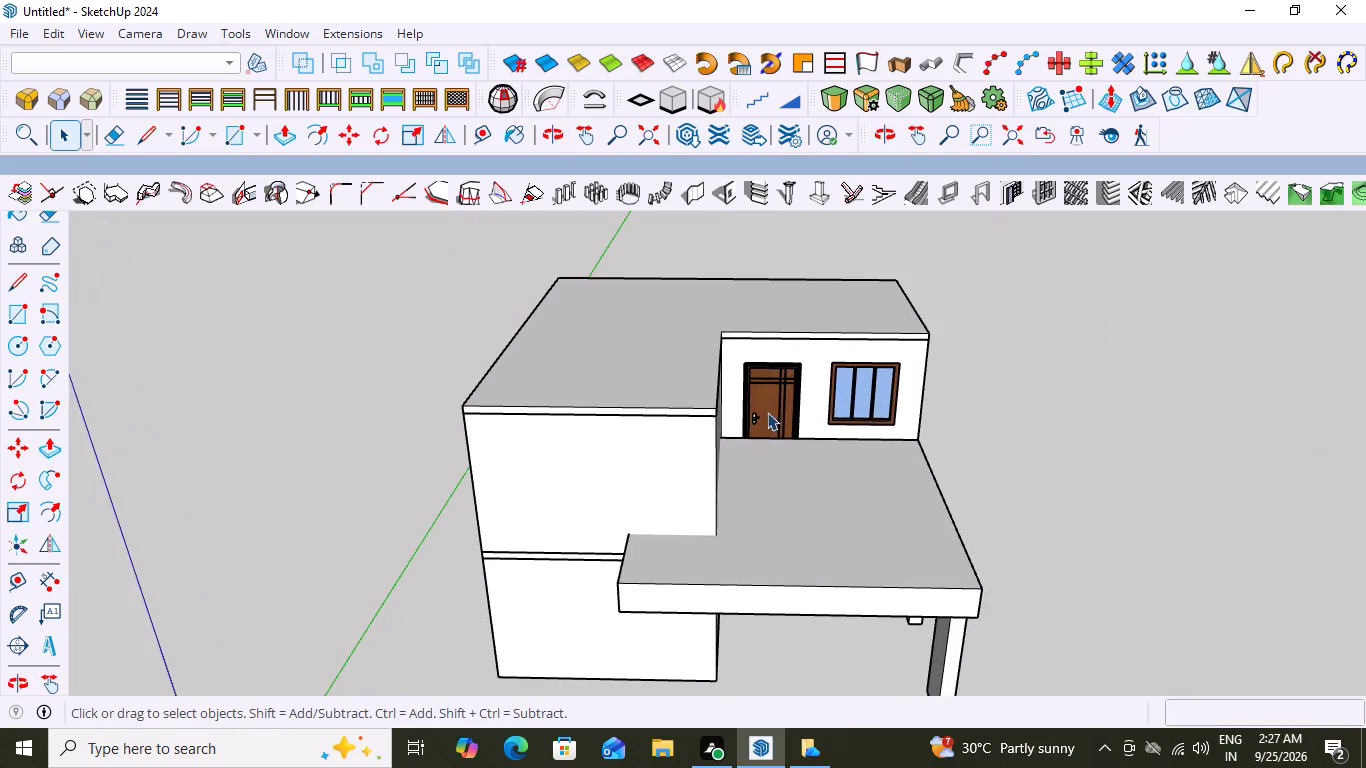
{"action": "scroll", "coordinate": [768, 412], "scroll_direction": "up", "scroll_amount": 1}
{"action": "middle_click_drag", "start_coordinate": [815, 314], "coordinate": [830, 236]}
{"action": "scroll", "coordinate": [830, 238], "scroll_direction": "up", "scroll_amount": 2}
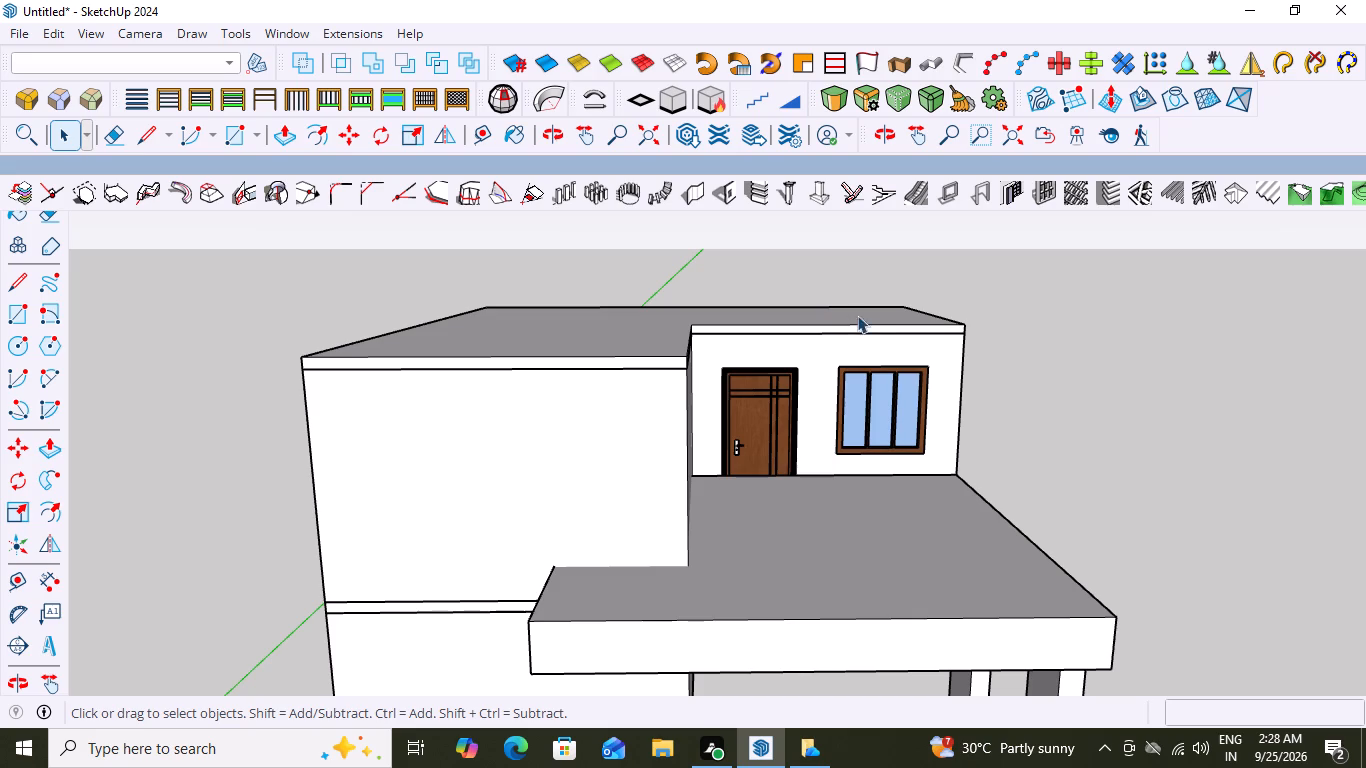
{"action": "scroll", "coordinate": [892, 337], "scroll_direction": "up", "scroll_amount": 3}
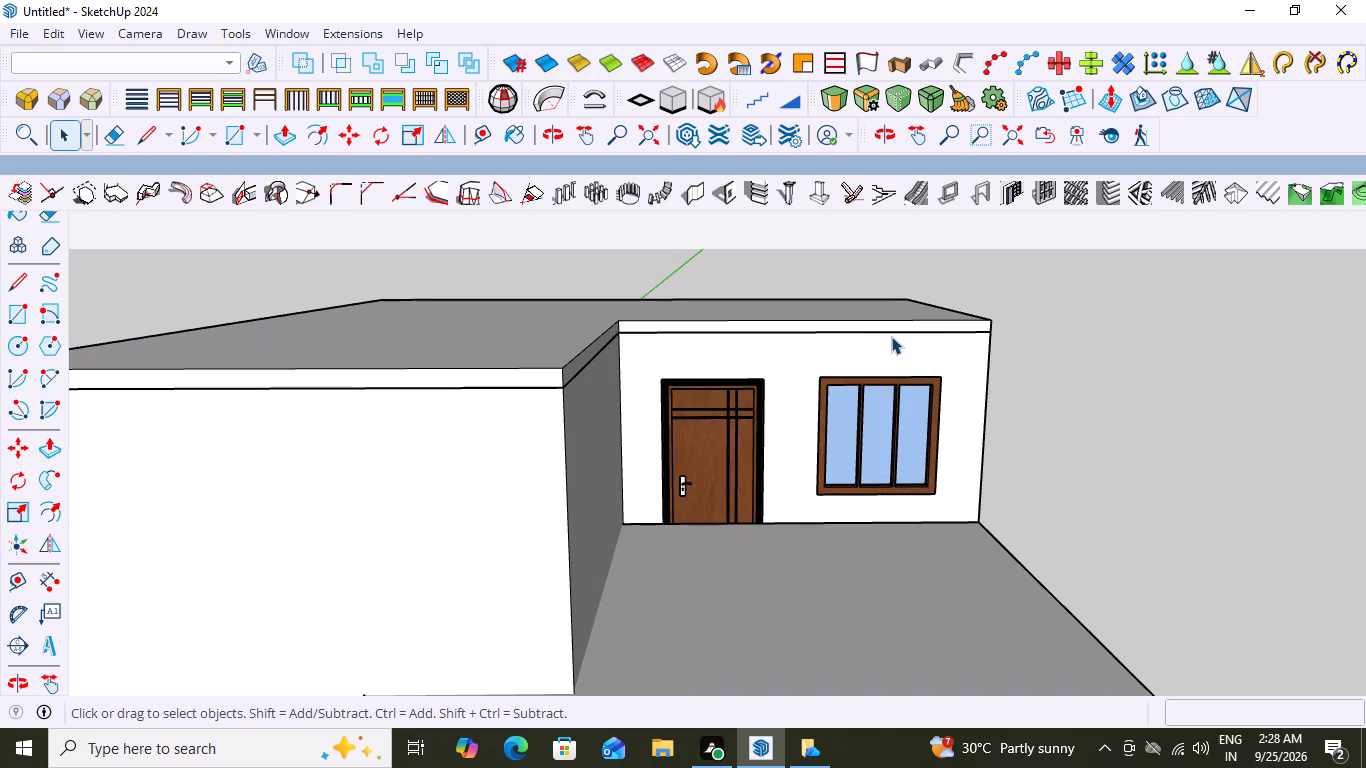
{"action": "scroll", "coordinate": [891, 336], "scroll_direction": "down", "scroll_amount": 4}
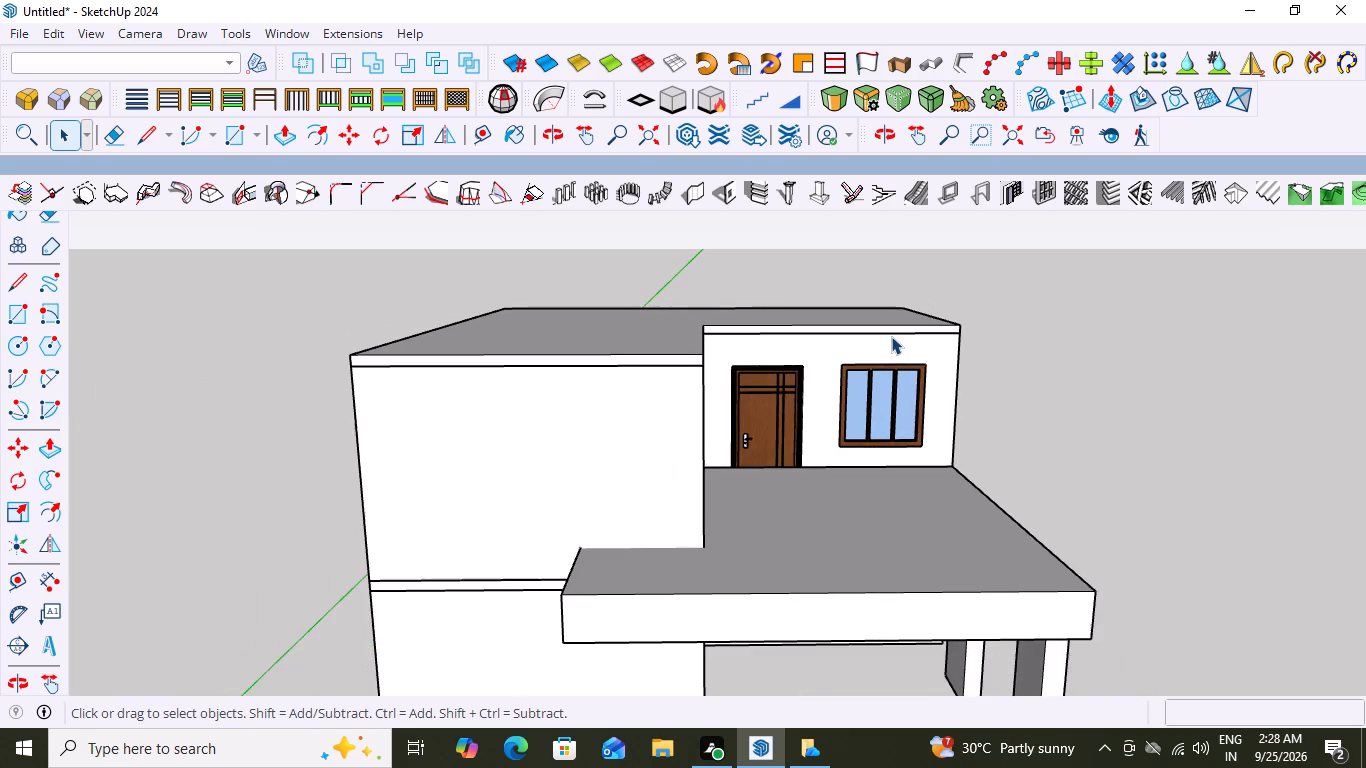
{"action": "middle_click_drag", "start_coordinate": [942, 338], "coordinate": [952, 335]}
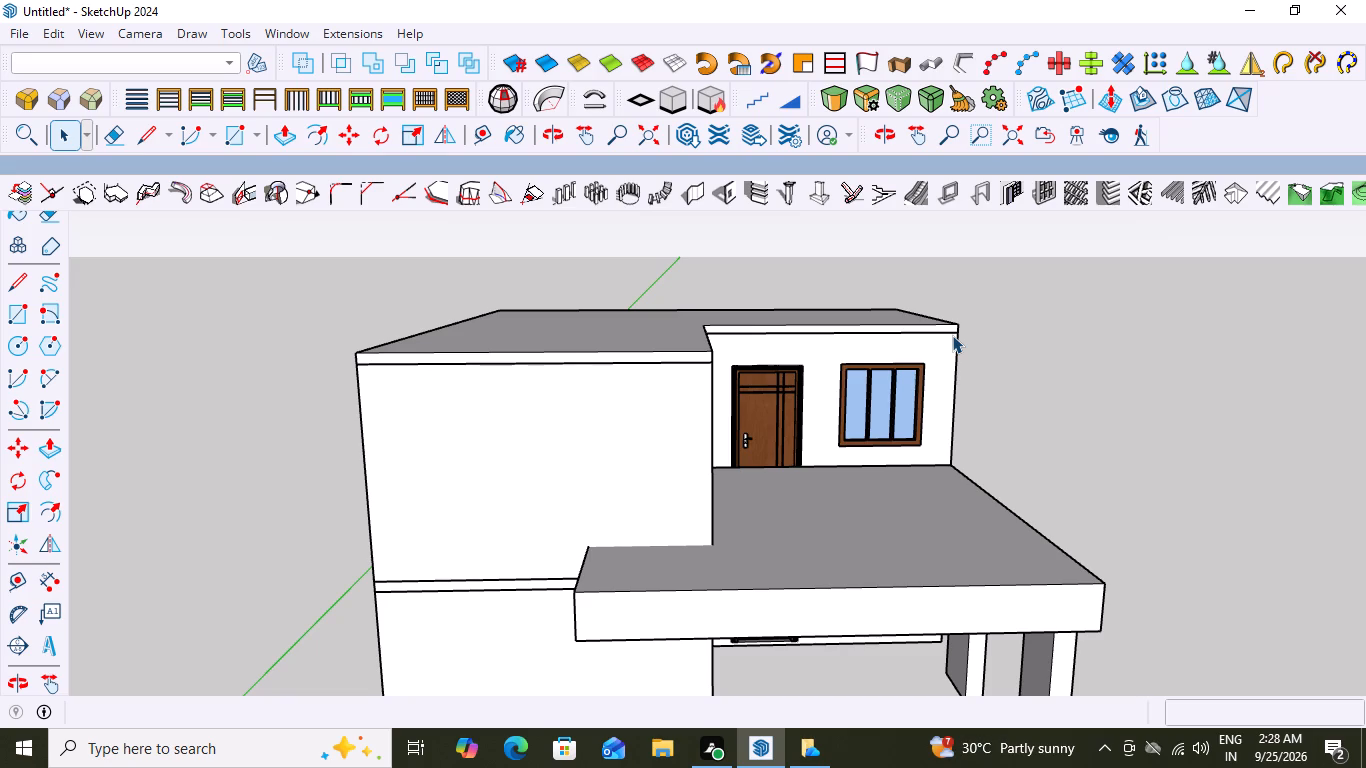
{"action": "scroll", "coordinate": [991, 304], "scroll_direction": "up", "scroll_amount": 2}
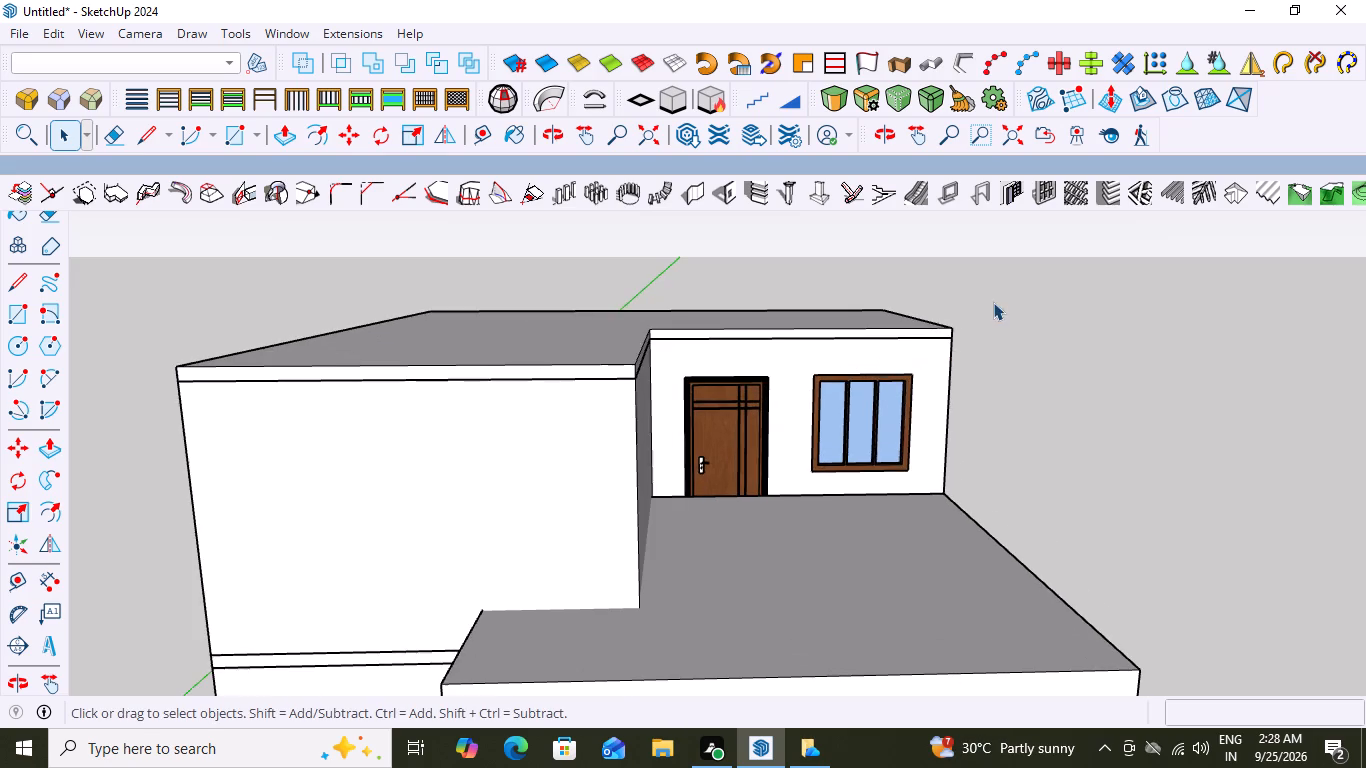
{"action": "scroll", "coordinate": [886, 339], "scroll_direction": "down", "scroll_amount": 7}
Examine the whole house from the side, front and above, checking the roof slab against the walls and projecting slab.
{"action": "middle_click_drag", "start_coordinate": [960, 372], "coordinate": [619, 394]}
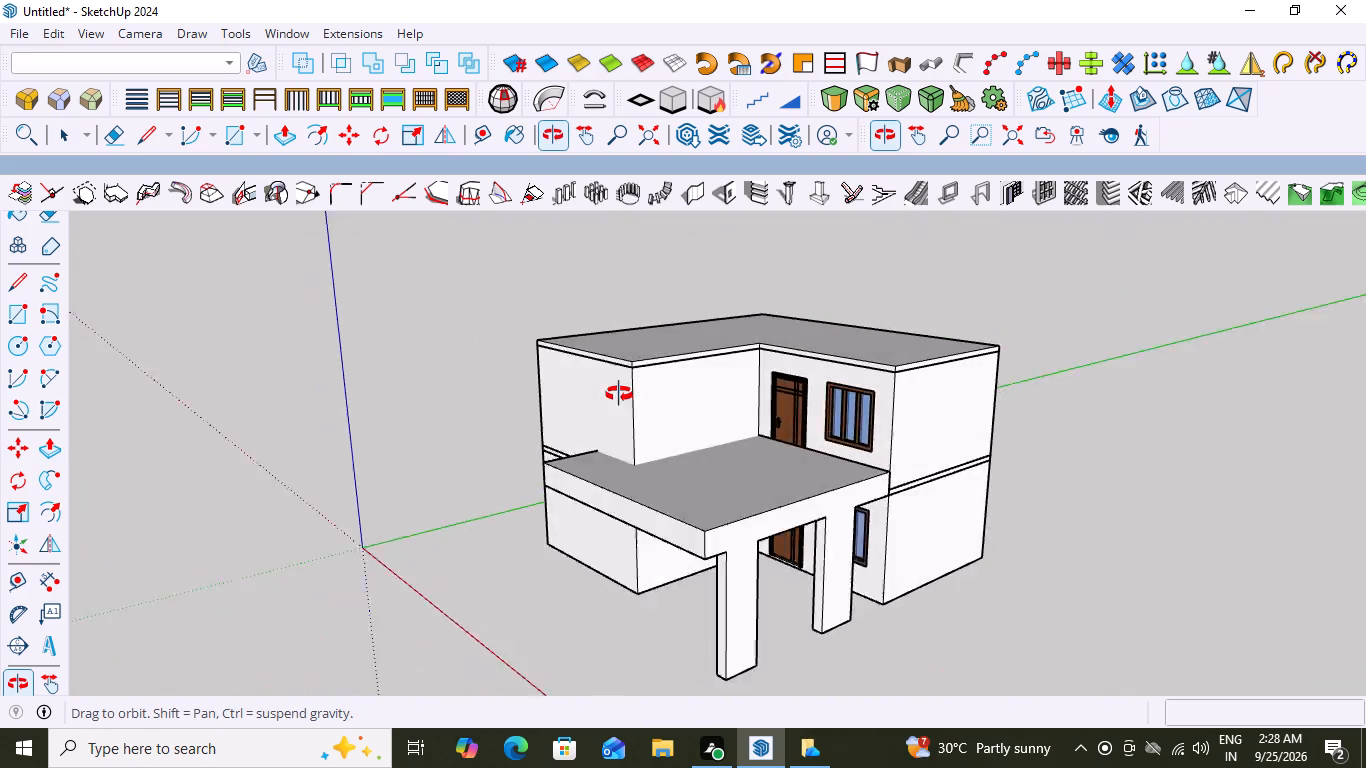
{"action": "middle_click_drag", "start_coordinate": [619, 394], "coordinate": [445, 359]}
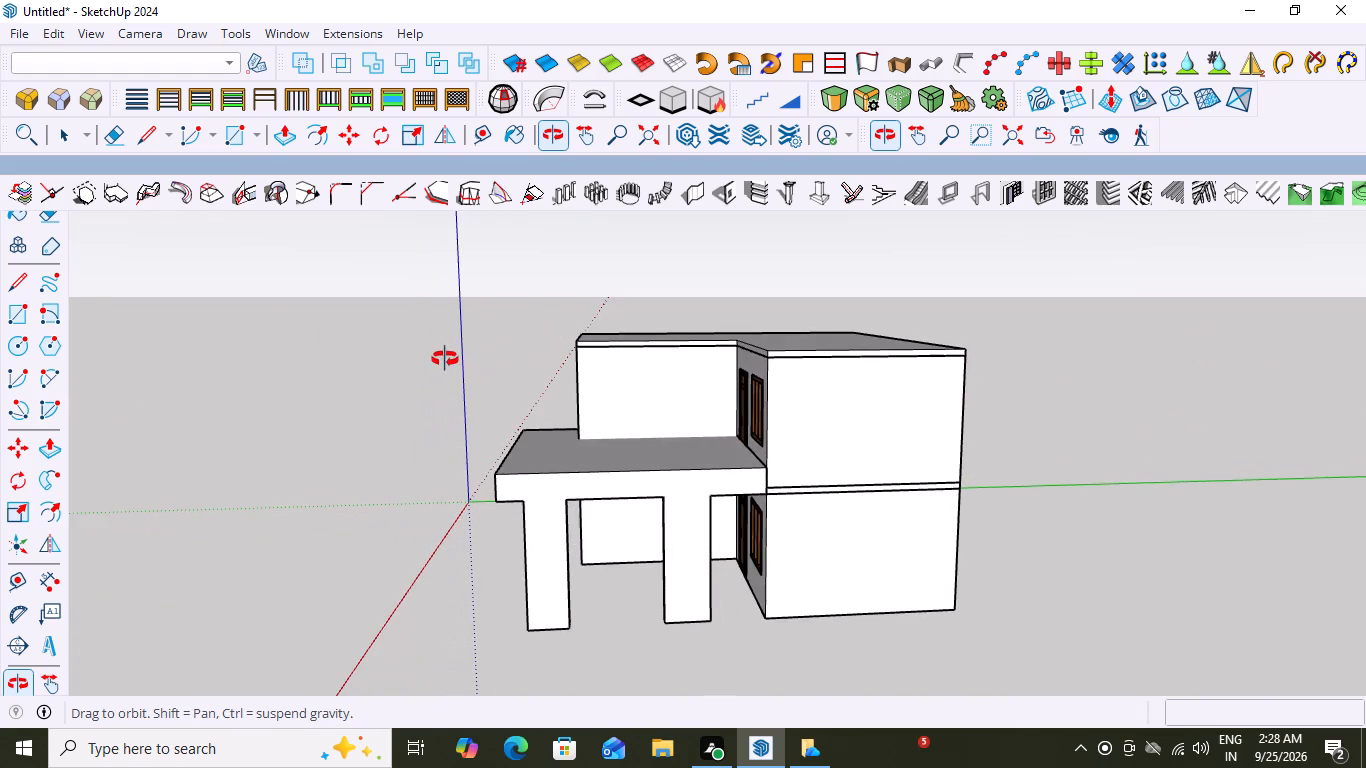
{"action": "middle_click_drag", "start_coordinate": [445, 359], "coordinate": [980, 330]}
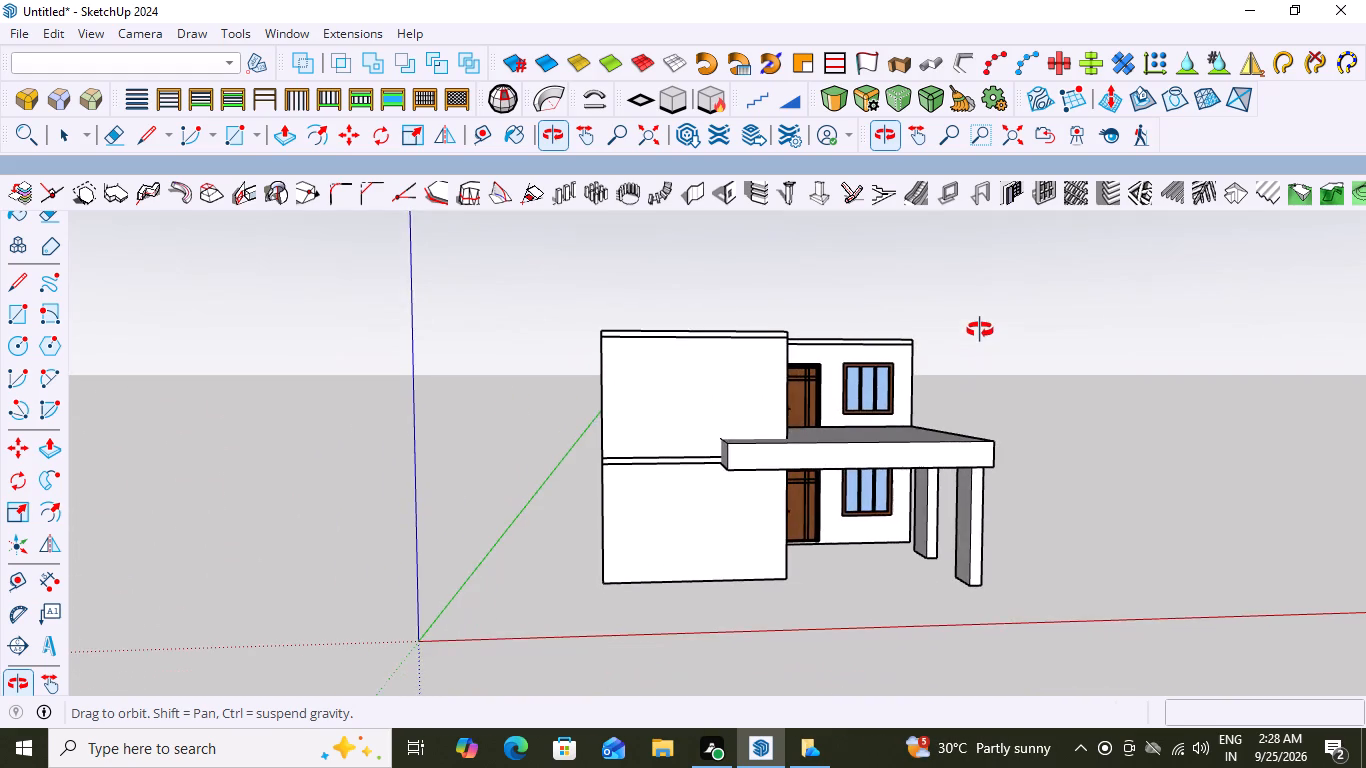
{"action": "middle_click_drag", "start_coordinate": [980, 330], "coordinate": [958, 338]}
{"action": "scroll", "coordinate": [838, 358], "scroll_direction": "up", "scroll_amount": 7}
{"action": "middle_click_drag", "start_coordinate": [819, 354], "coordinate": [818, 382]}
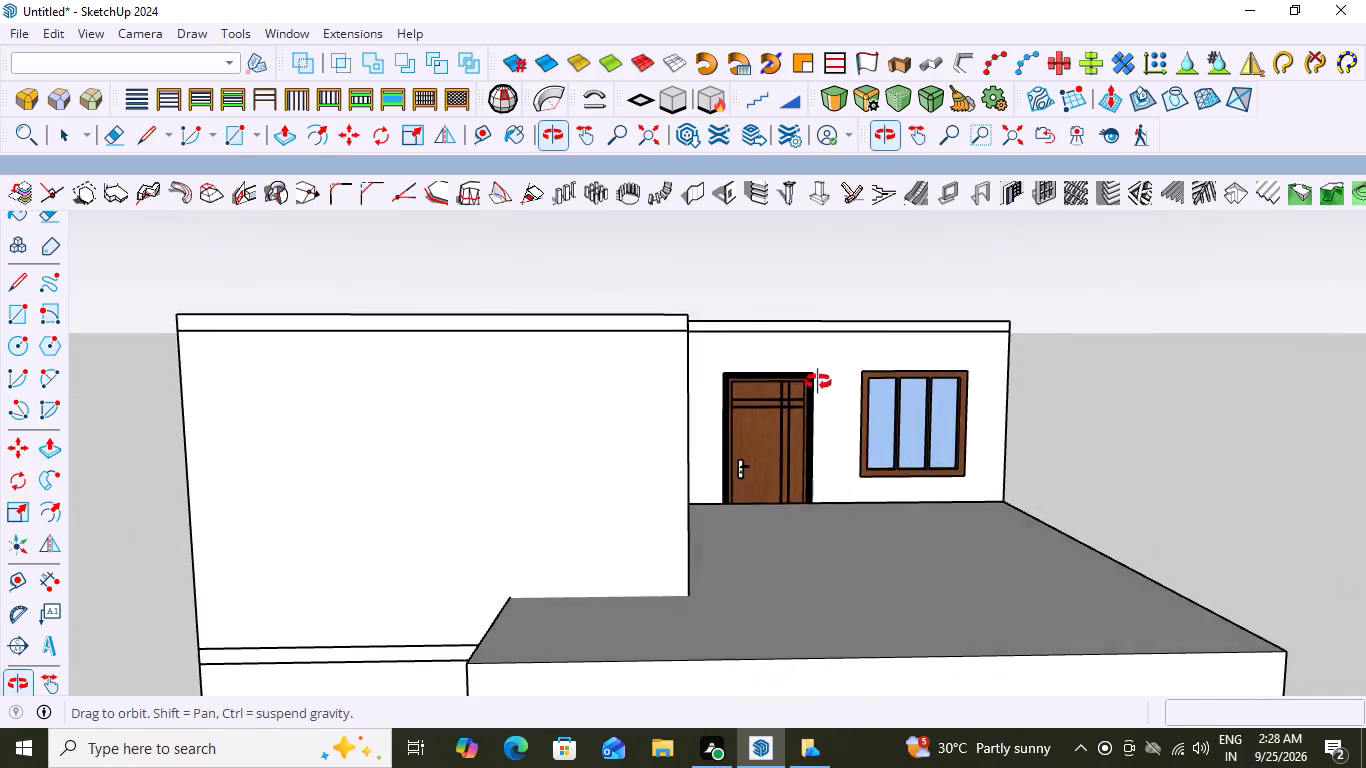
{"action": "middle_click_drag", "start_coordinate": [818, 382], "coordinate": [820, 505]}
{"action": "scroll", "coordinate": [826, 391], "scroll_direction": "down", "scroll_amount": 5}
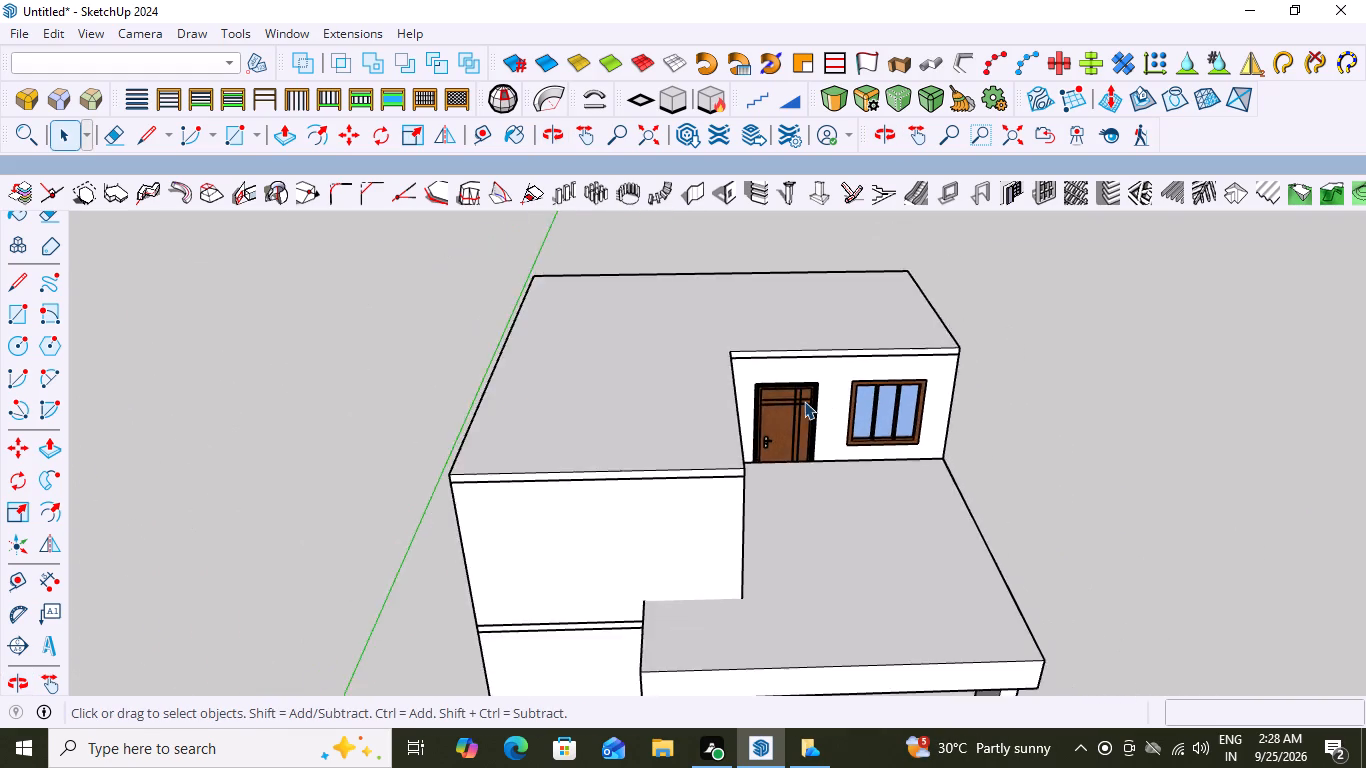
{"action": "scroll", "coordinate": [804, 401], "scroll_direction": "down", "scroll_amount": 2}
{"action": "middle_click_drag", "start_coordinate": [925, 449], "coordinate": [878, 352]}
{"action": "scroll", "coordinate": [878, 353], "scroll_direction": "up", "scroll_amount": 3}
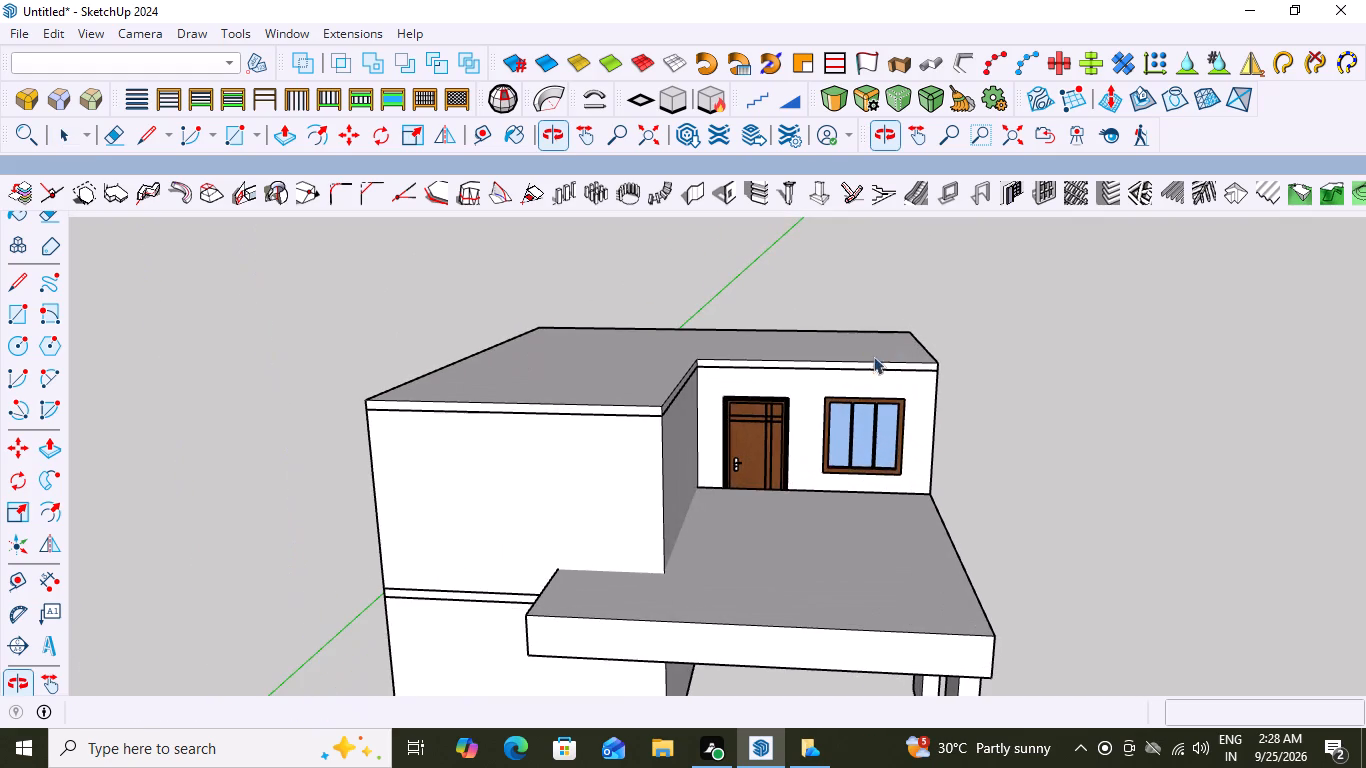
{"action": "scroll", "coordinate": [813, 386], "scroll_direction": "up", "scroll_amount": 3}
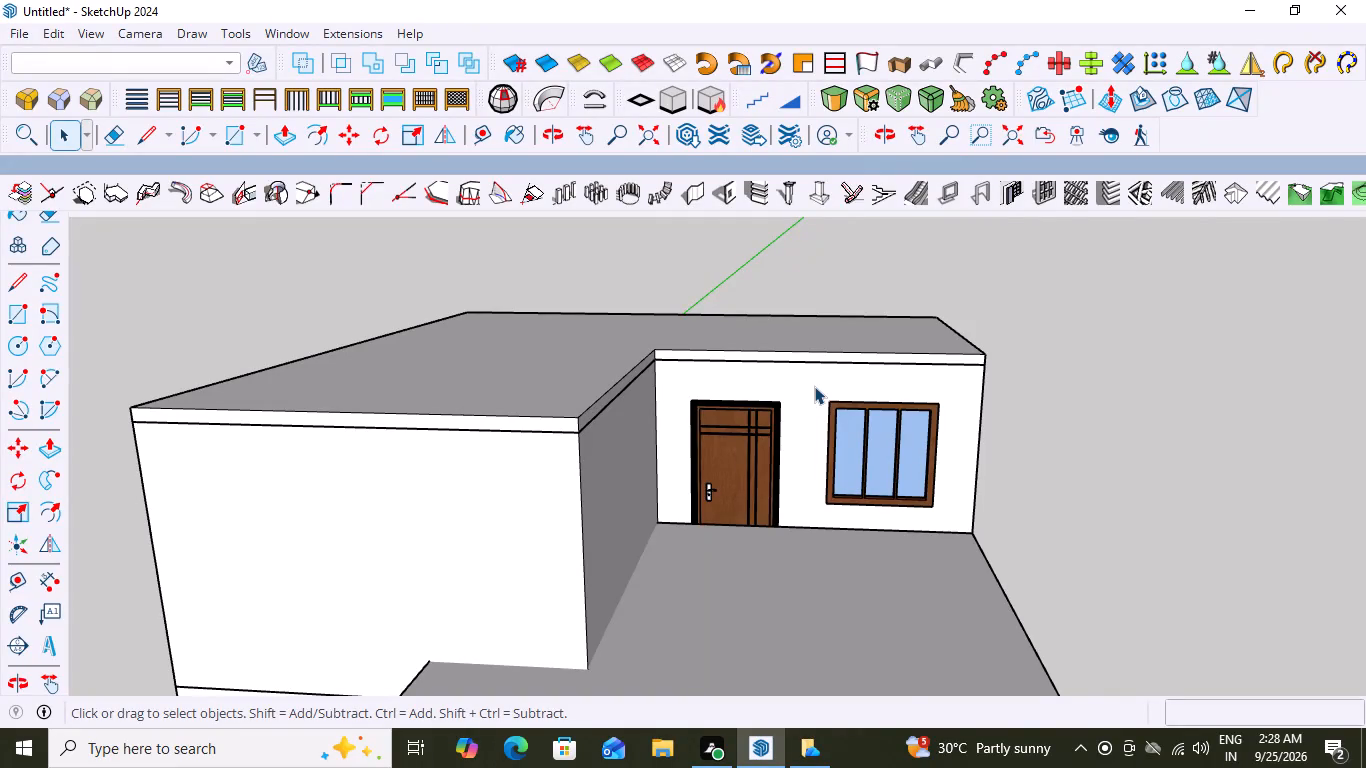
{"action": "scroll", "coordinate": [814, 386], "scroll_direction": "down", "scroll_amount": 6}
{"action": "scroll", "coordinate": [854, 377], "scroll_direction": "up", "scroll_amount": 1}
{"action": "middle_click_drag", "start_coordinate": [854, 377], "coordinate": [889, 358]}
{"action": "scroll", "coordinate": [829, 364], "scroll_direction": "up", "scroll_amount": 3}
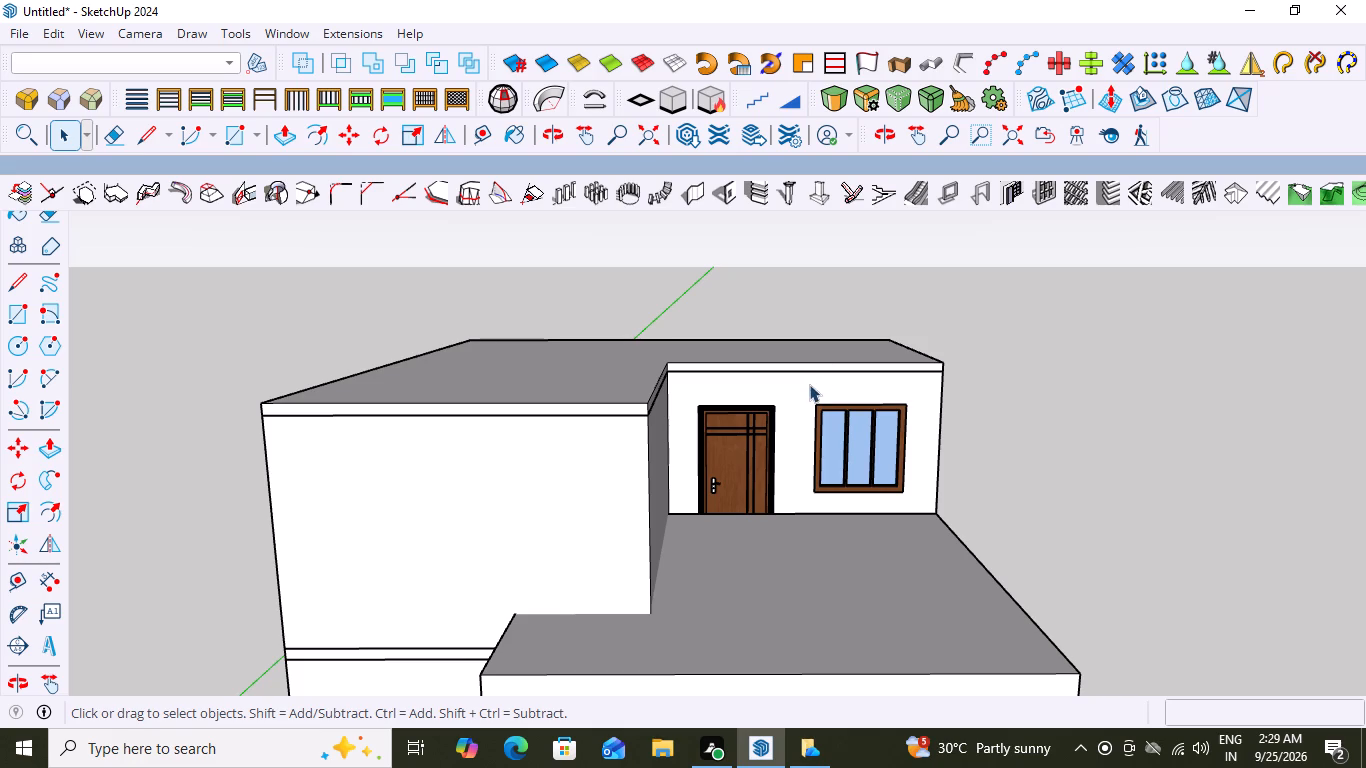
{"action": "middle_click_drag", "start_coordinate": [797, 408], "coordinate": [897, 373]}
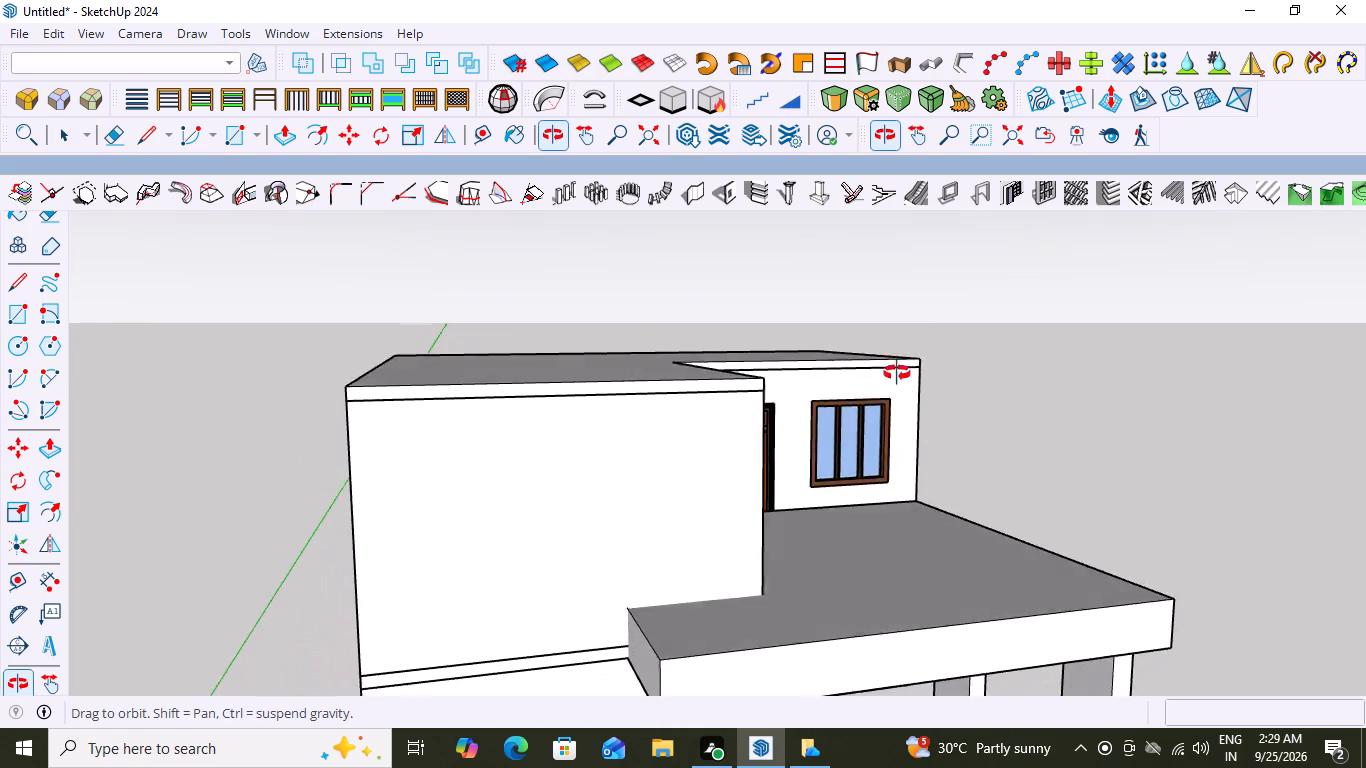
{"action": "middle_click_drag", "start_coordinate": [897, 373], "coordinate": [791, 343]}
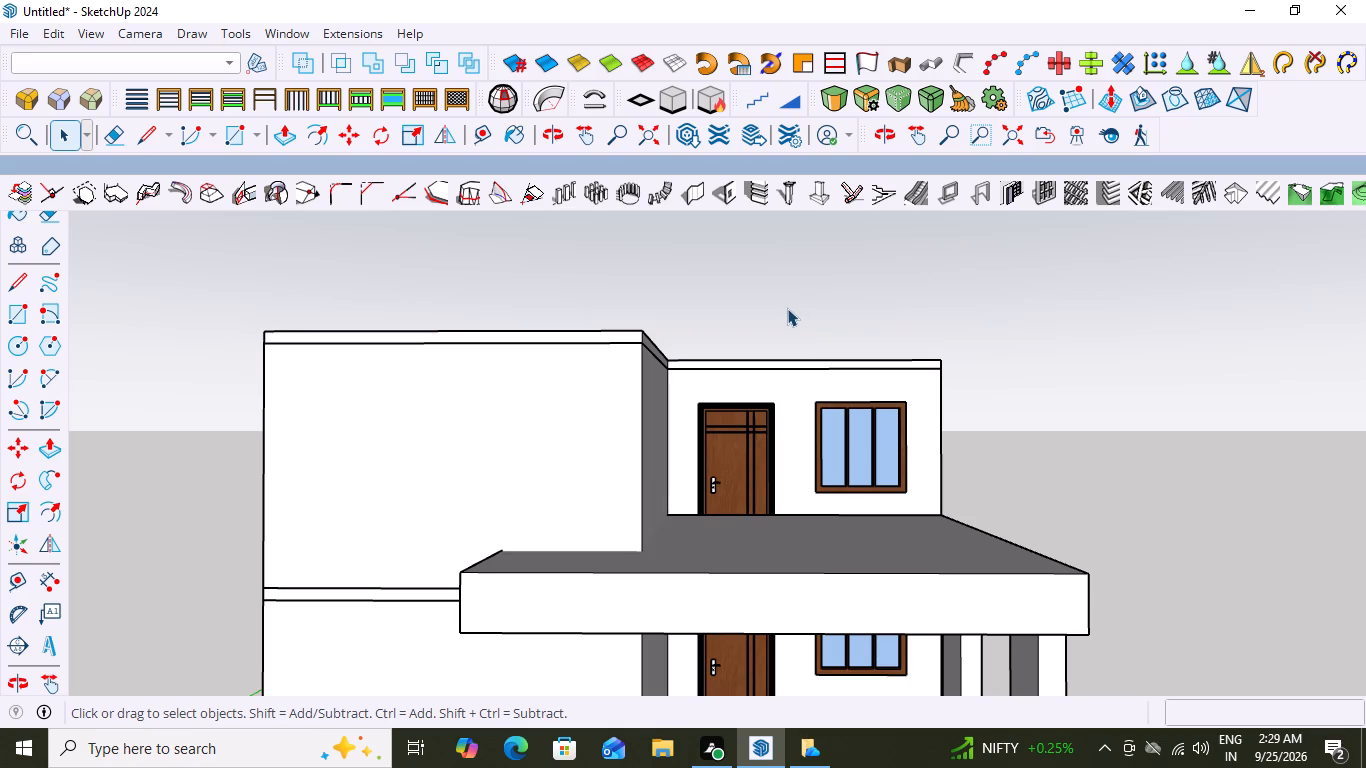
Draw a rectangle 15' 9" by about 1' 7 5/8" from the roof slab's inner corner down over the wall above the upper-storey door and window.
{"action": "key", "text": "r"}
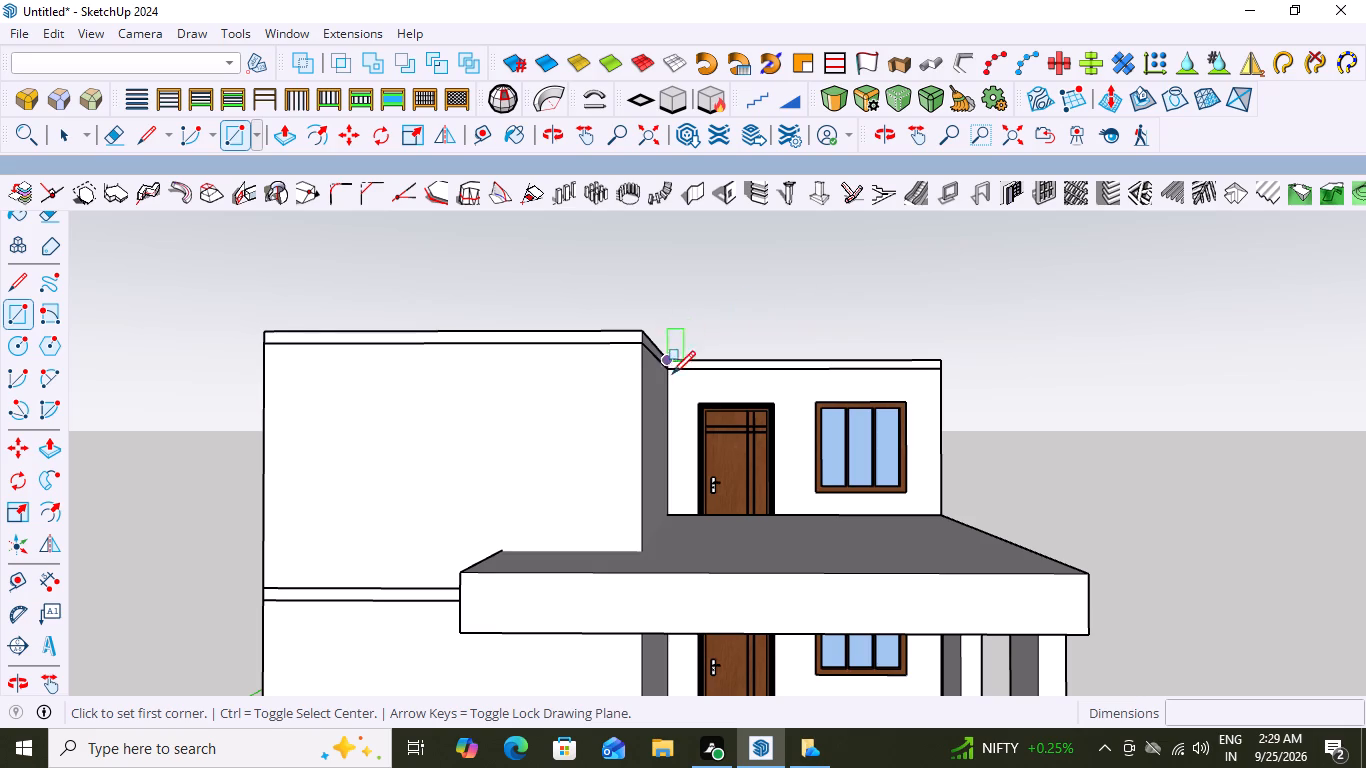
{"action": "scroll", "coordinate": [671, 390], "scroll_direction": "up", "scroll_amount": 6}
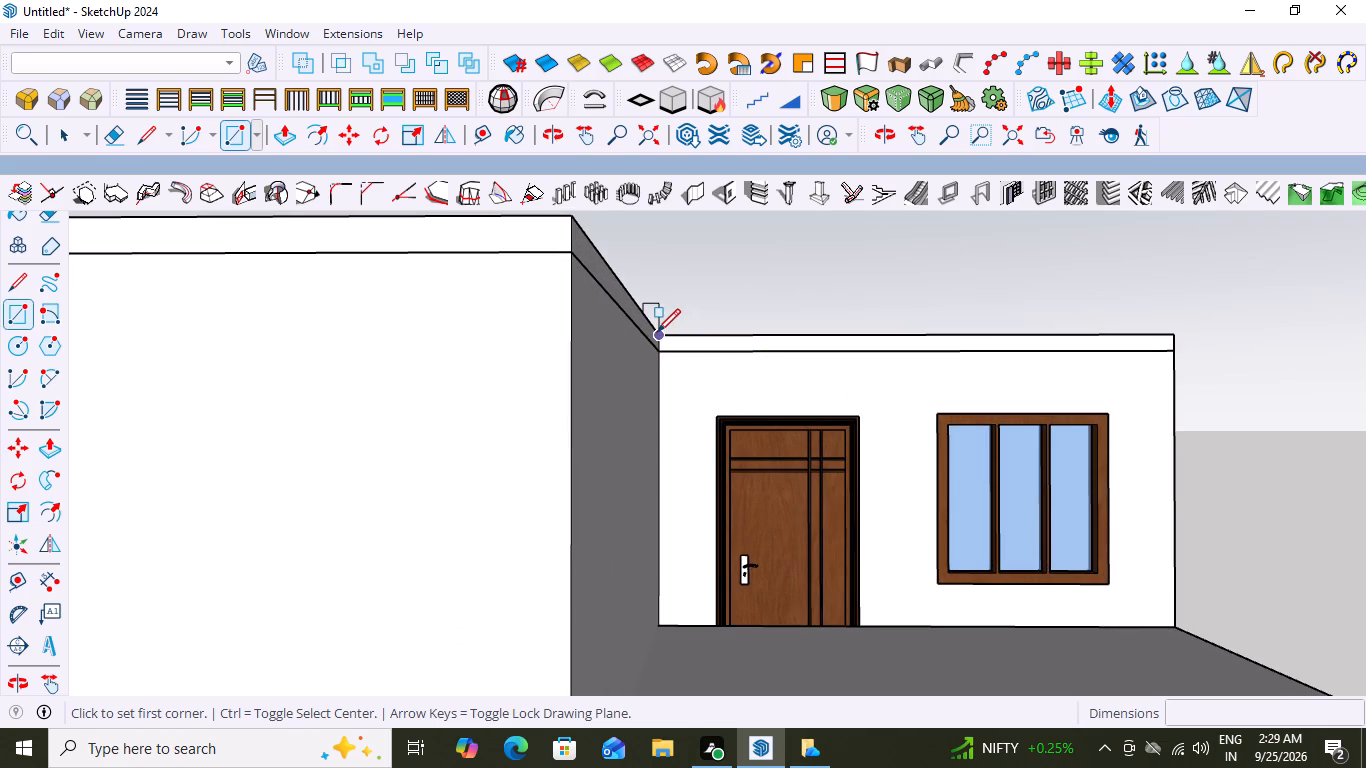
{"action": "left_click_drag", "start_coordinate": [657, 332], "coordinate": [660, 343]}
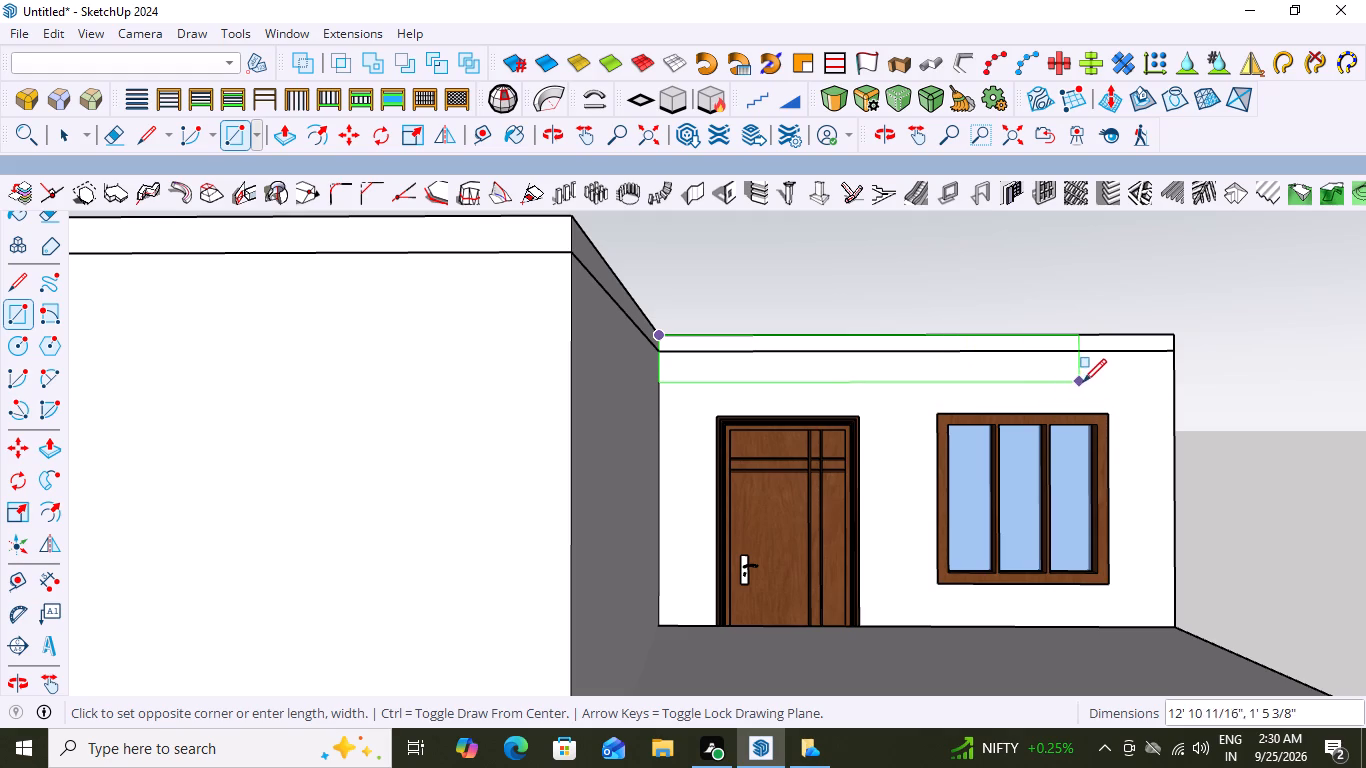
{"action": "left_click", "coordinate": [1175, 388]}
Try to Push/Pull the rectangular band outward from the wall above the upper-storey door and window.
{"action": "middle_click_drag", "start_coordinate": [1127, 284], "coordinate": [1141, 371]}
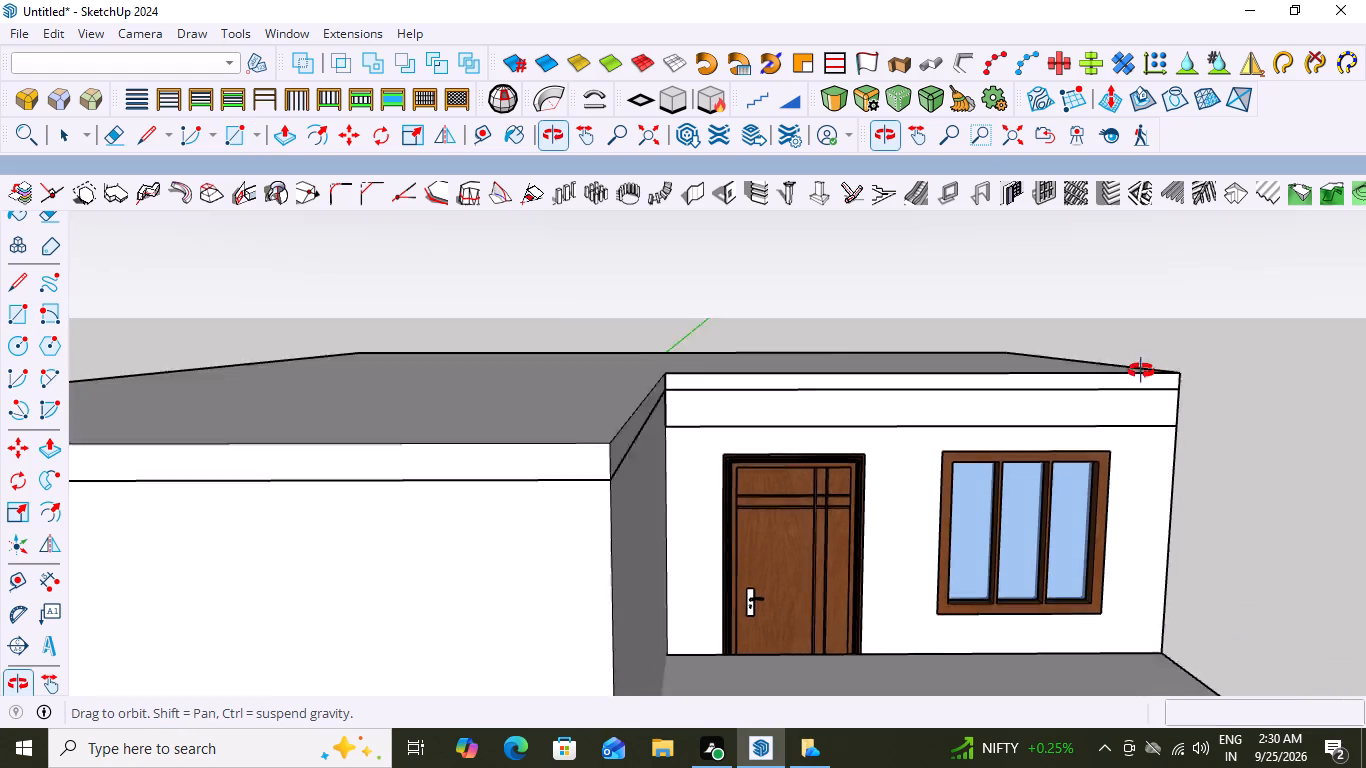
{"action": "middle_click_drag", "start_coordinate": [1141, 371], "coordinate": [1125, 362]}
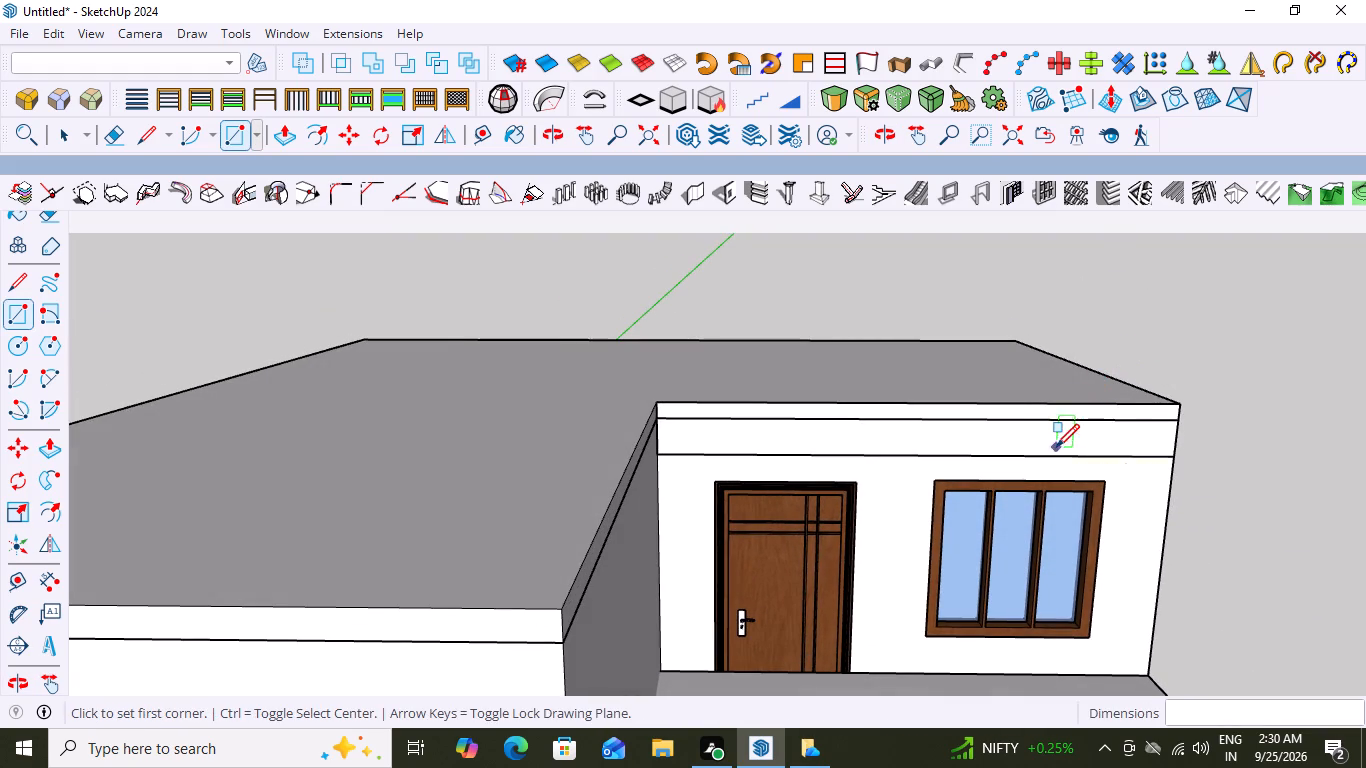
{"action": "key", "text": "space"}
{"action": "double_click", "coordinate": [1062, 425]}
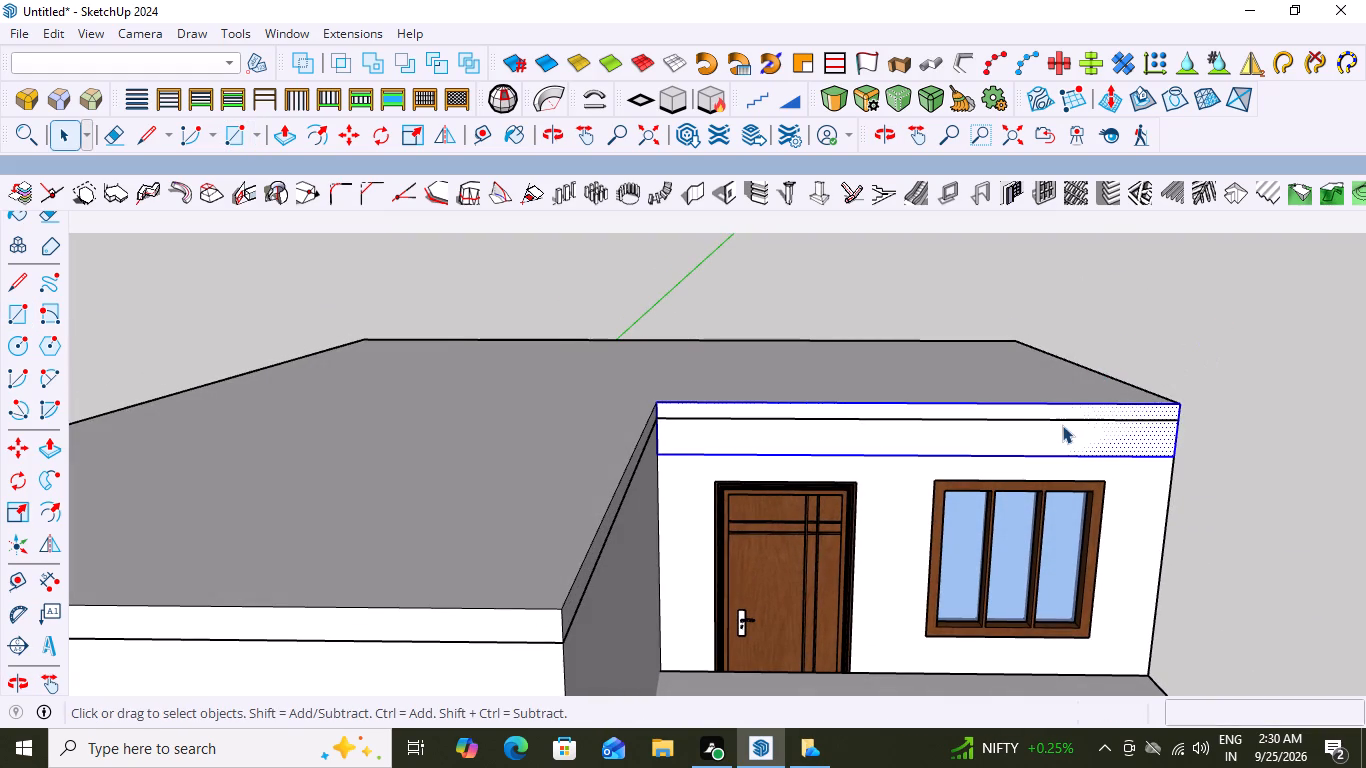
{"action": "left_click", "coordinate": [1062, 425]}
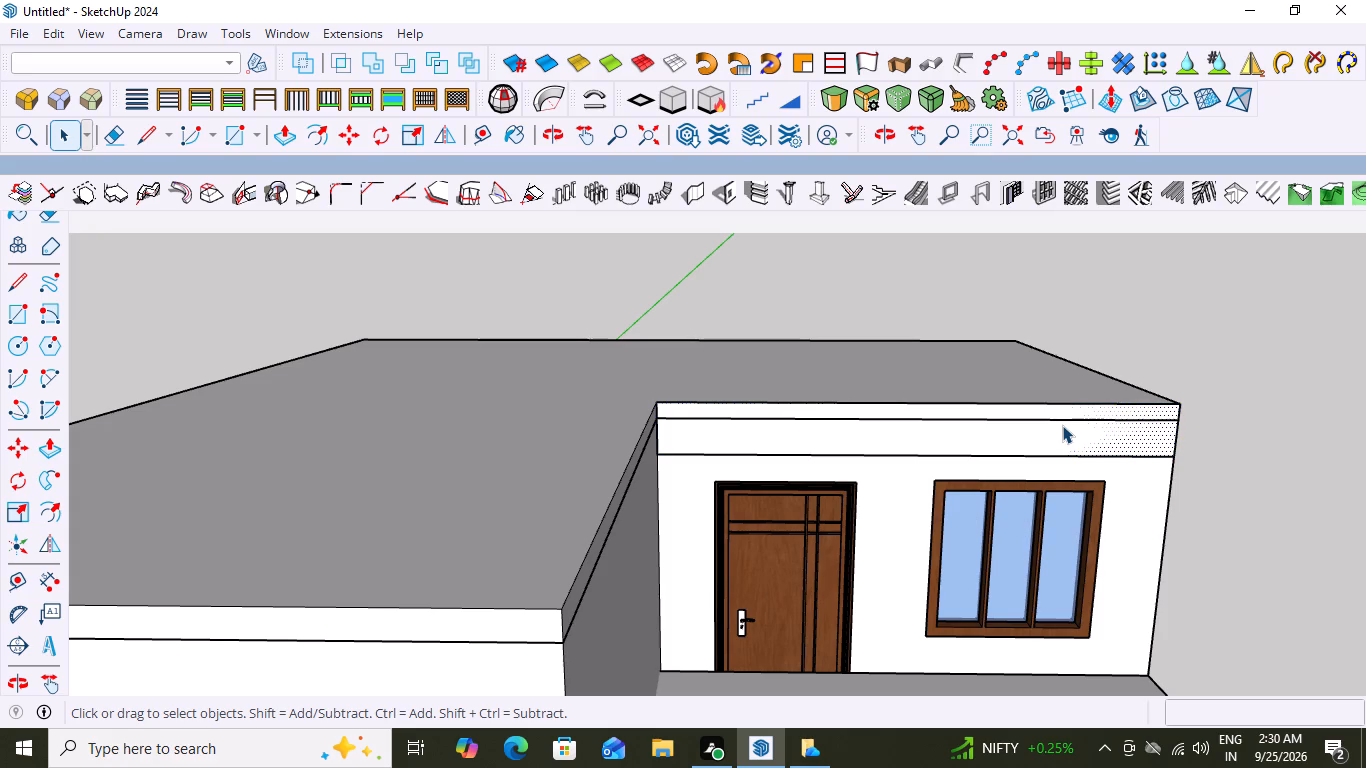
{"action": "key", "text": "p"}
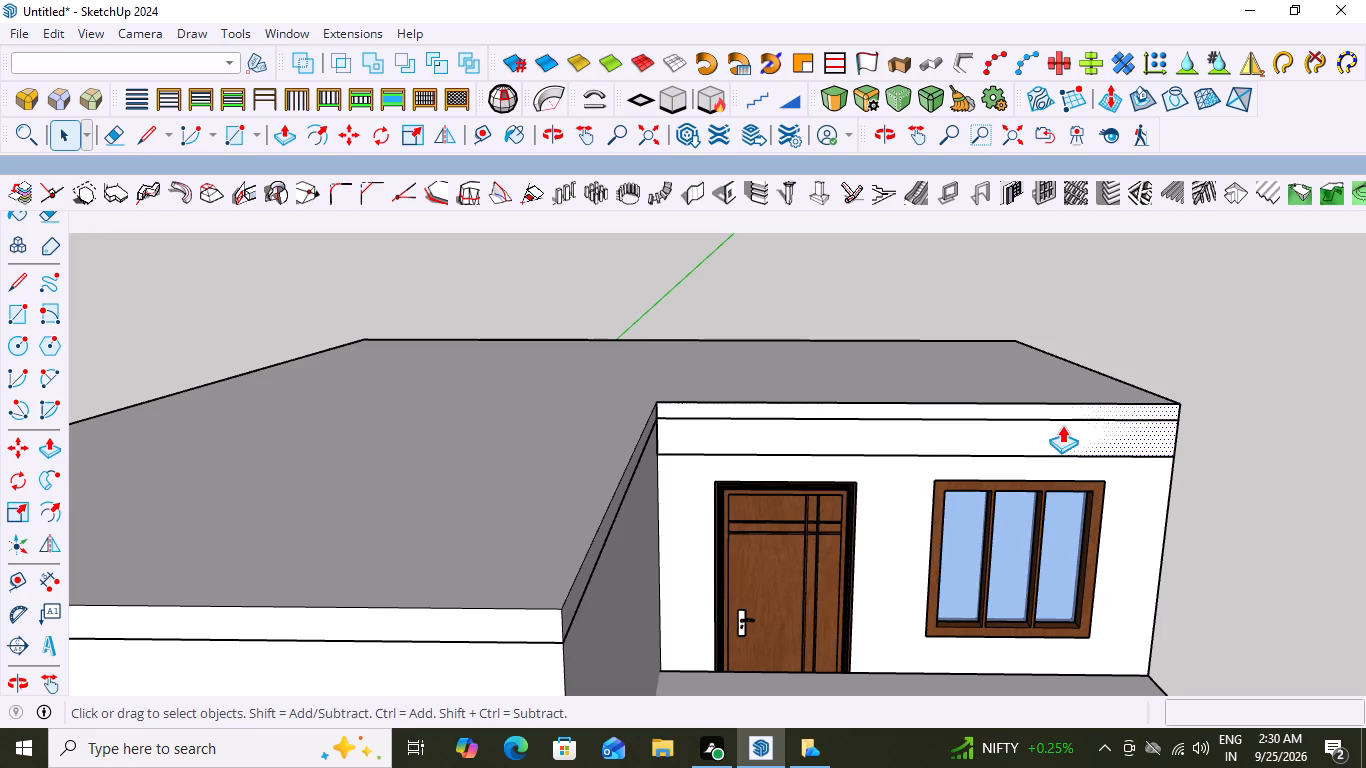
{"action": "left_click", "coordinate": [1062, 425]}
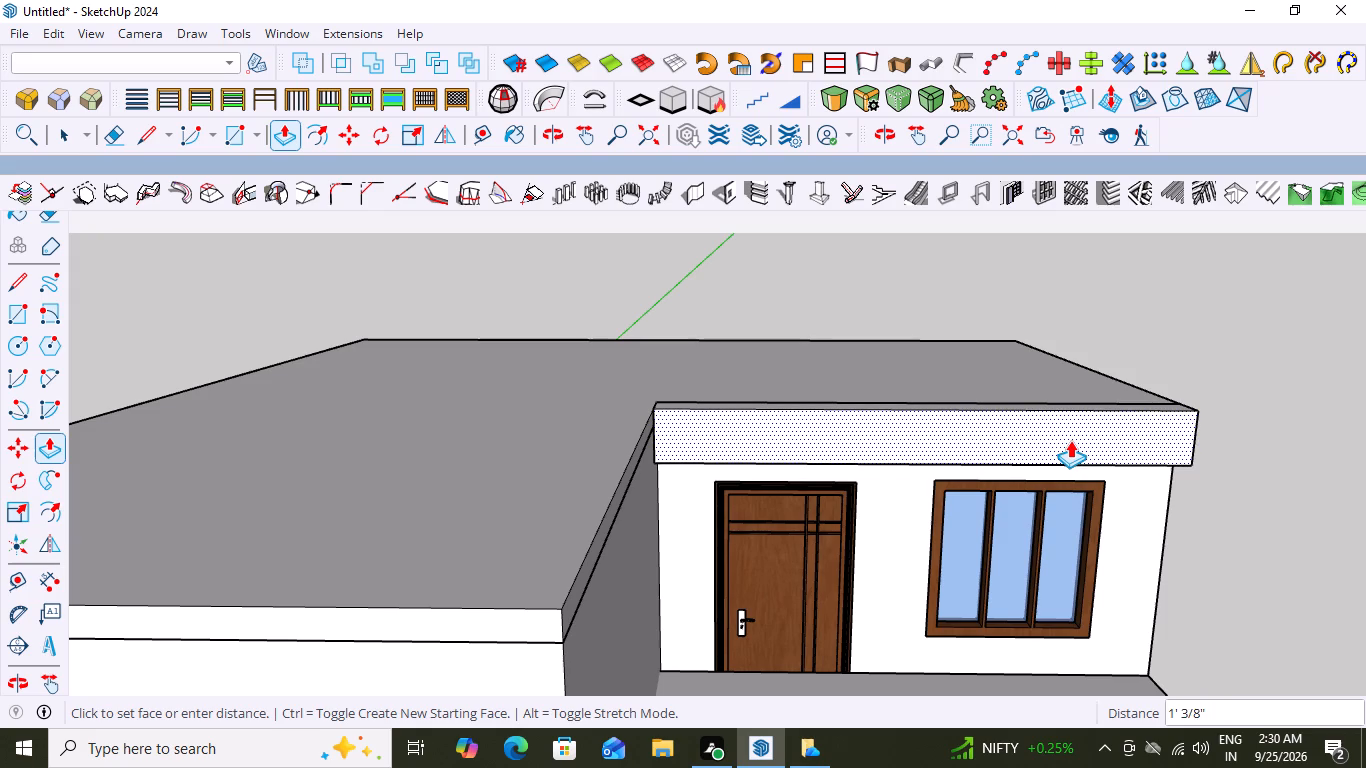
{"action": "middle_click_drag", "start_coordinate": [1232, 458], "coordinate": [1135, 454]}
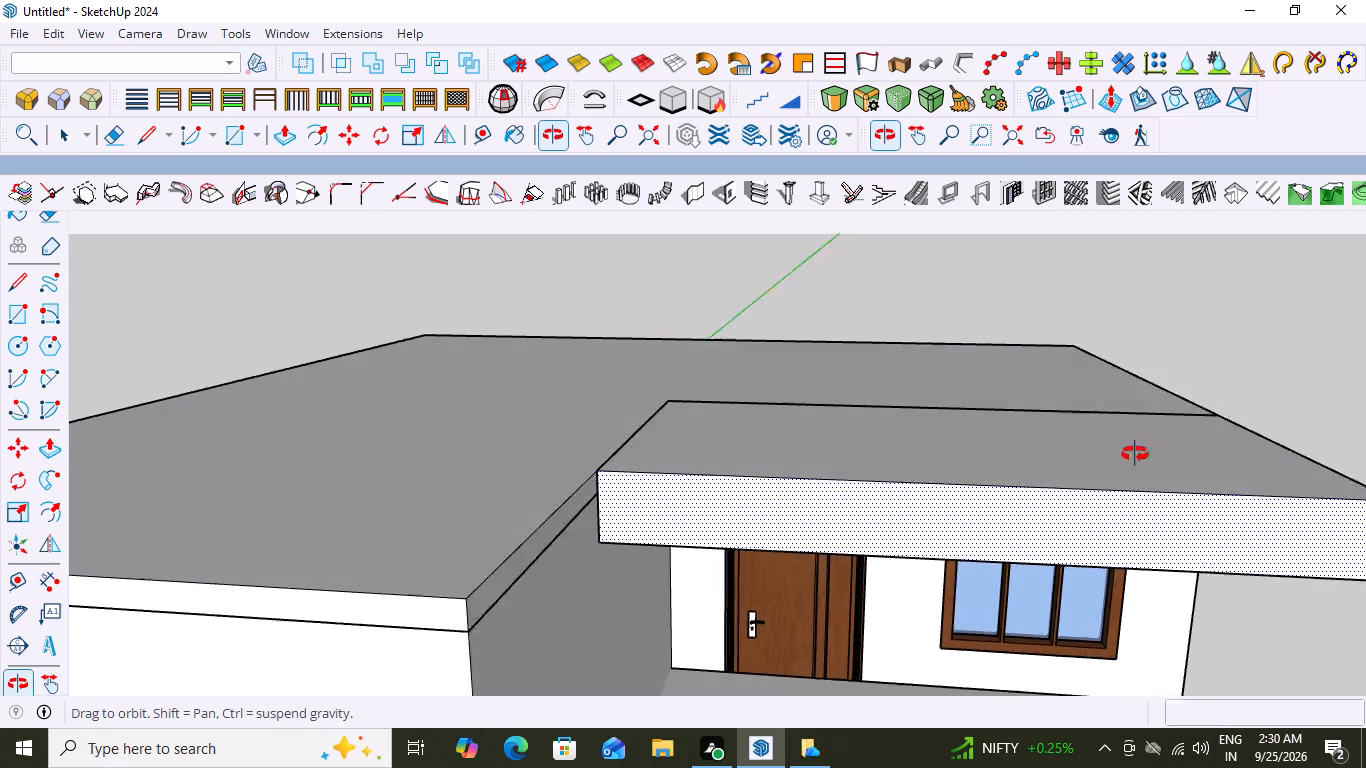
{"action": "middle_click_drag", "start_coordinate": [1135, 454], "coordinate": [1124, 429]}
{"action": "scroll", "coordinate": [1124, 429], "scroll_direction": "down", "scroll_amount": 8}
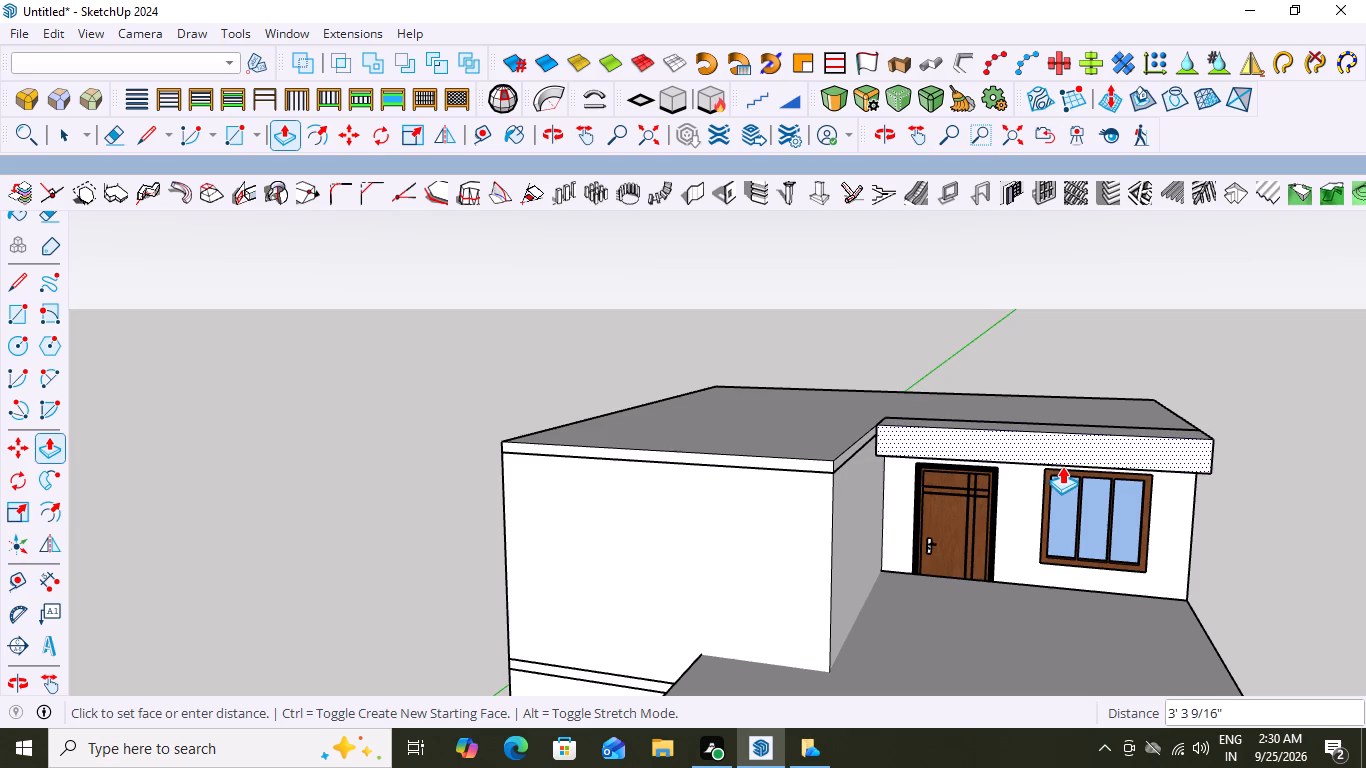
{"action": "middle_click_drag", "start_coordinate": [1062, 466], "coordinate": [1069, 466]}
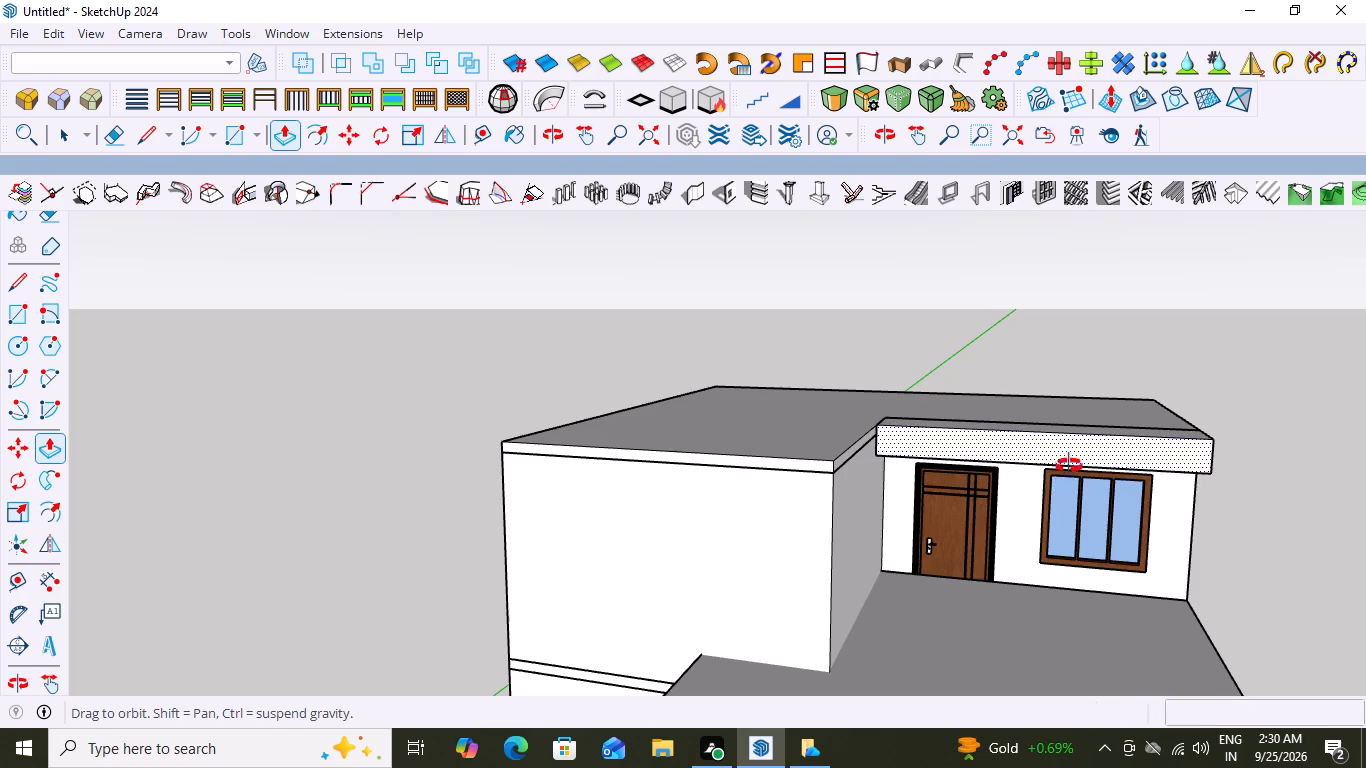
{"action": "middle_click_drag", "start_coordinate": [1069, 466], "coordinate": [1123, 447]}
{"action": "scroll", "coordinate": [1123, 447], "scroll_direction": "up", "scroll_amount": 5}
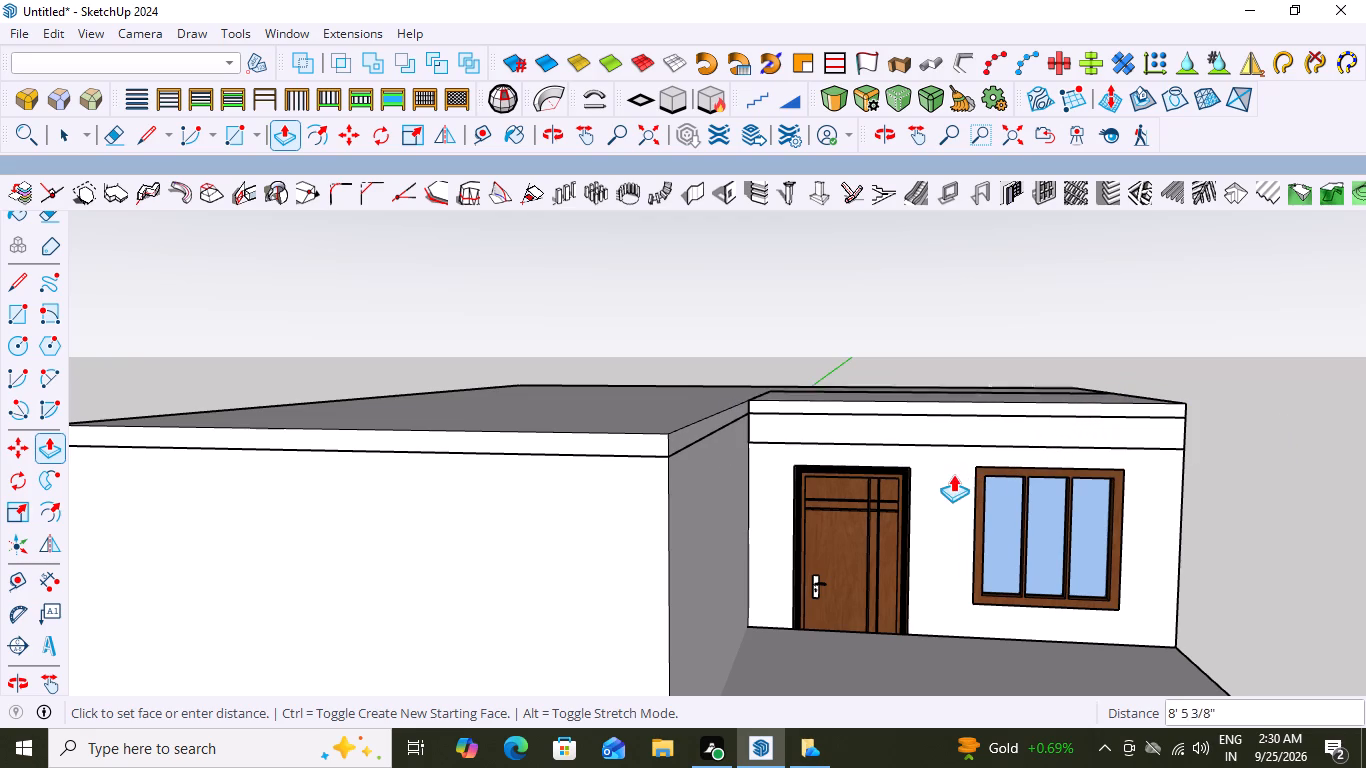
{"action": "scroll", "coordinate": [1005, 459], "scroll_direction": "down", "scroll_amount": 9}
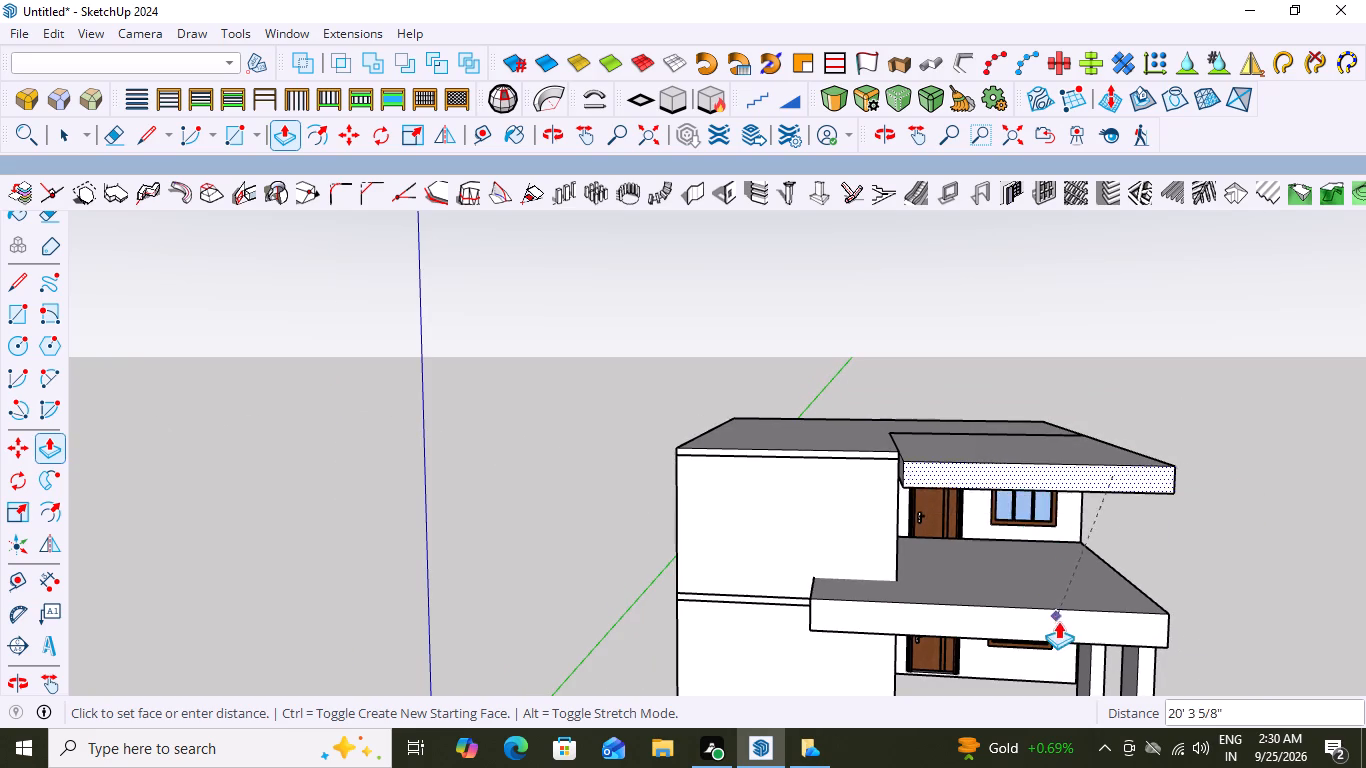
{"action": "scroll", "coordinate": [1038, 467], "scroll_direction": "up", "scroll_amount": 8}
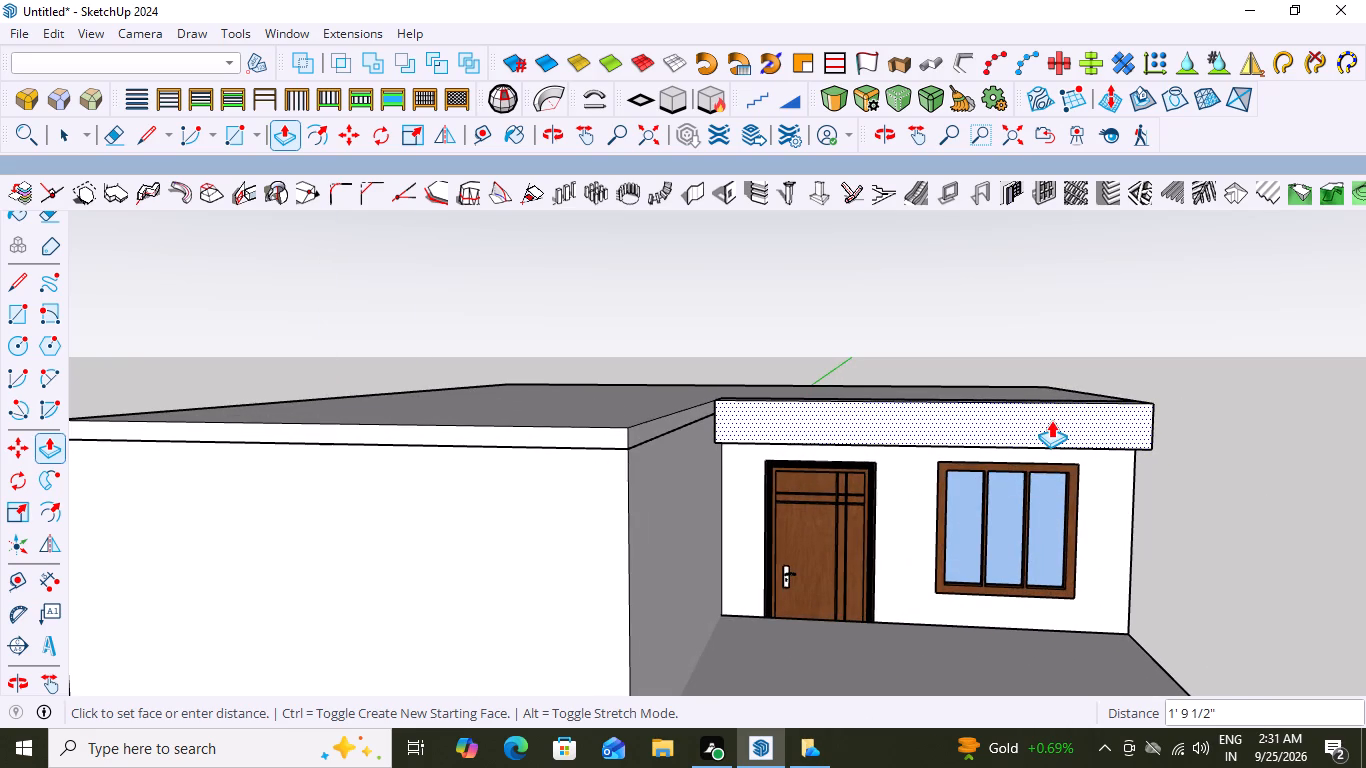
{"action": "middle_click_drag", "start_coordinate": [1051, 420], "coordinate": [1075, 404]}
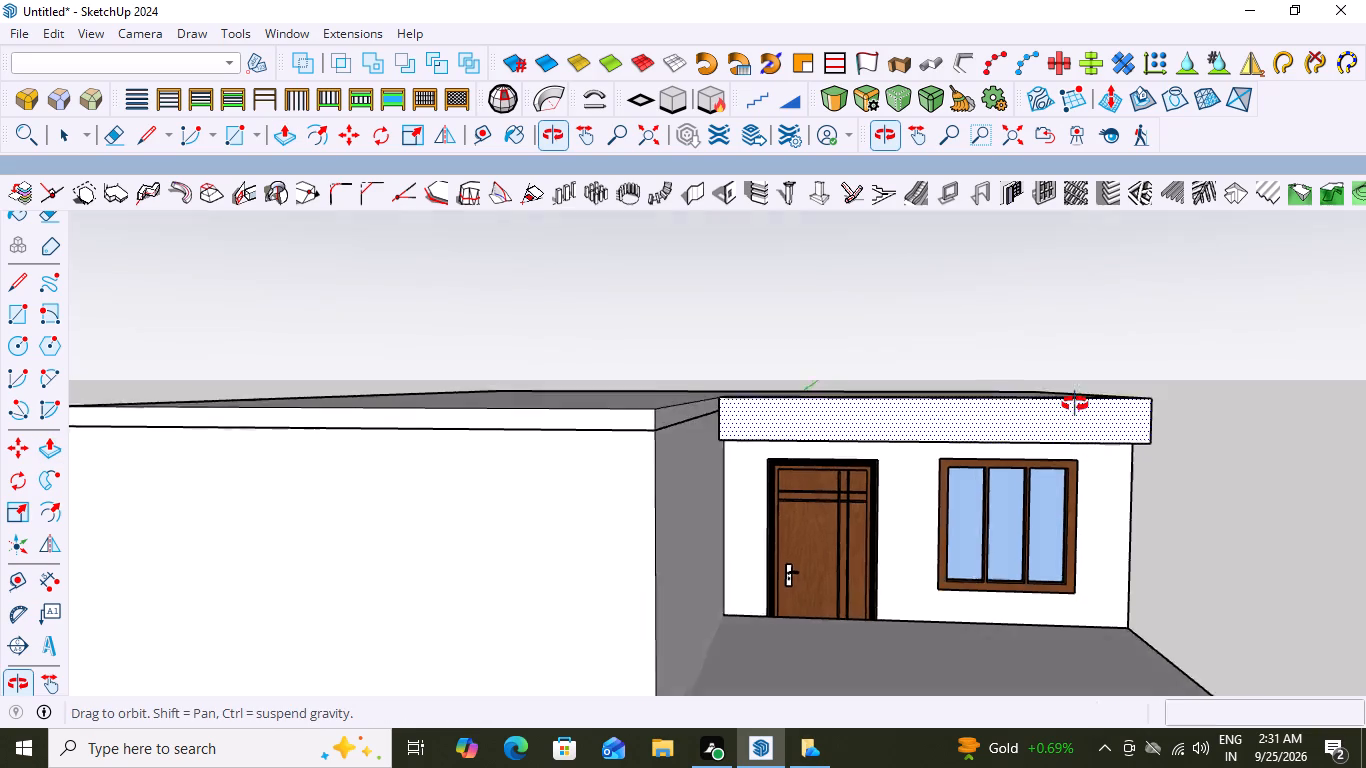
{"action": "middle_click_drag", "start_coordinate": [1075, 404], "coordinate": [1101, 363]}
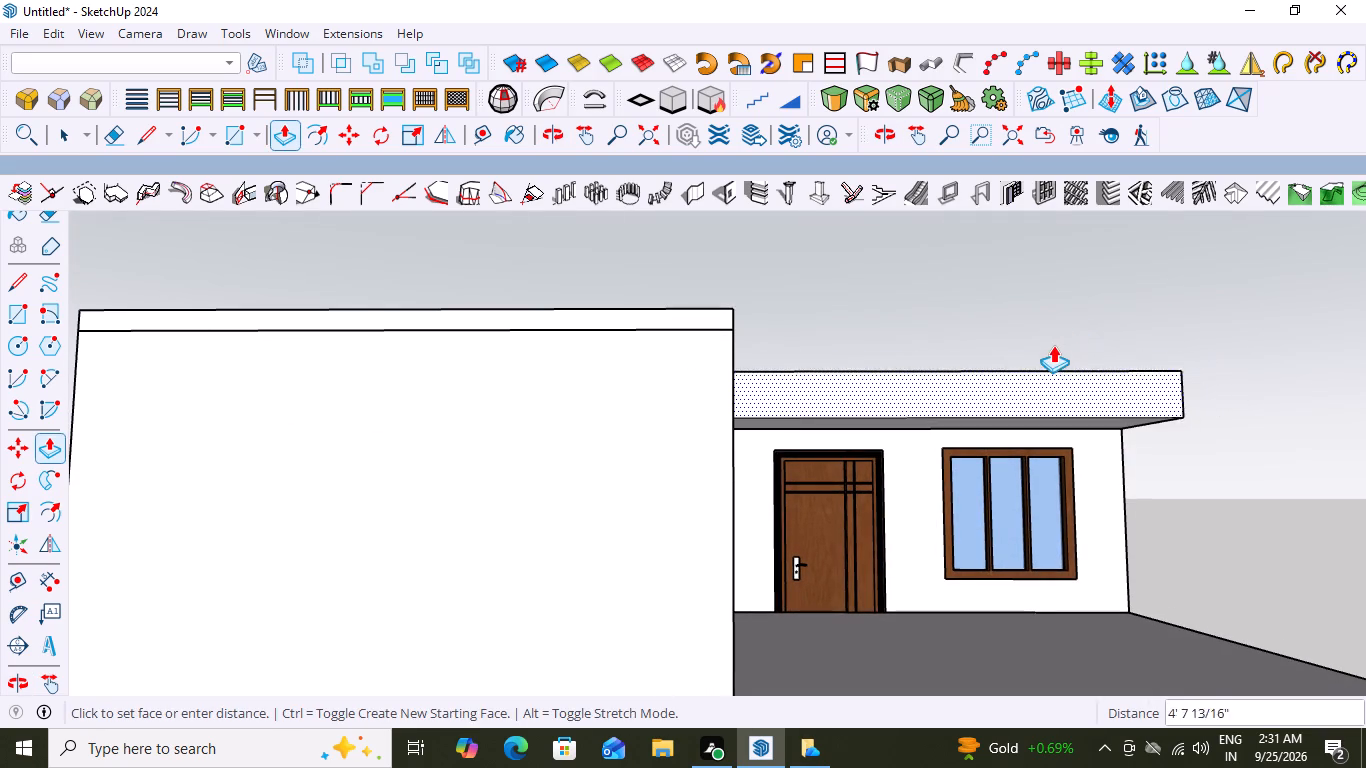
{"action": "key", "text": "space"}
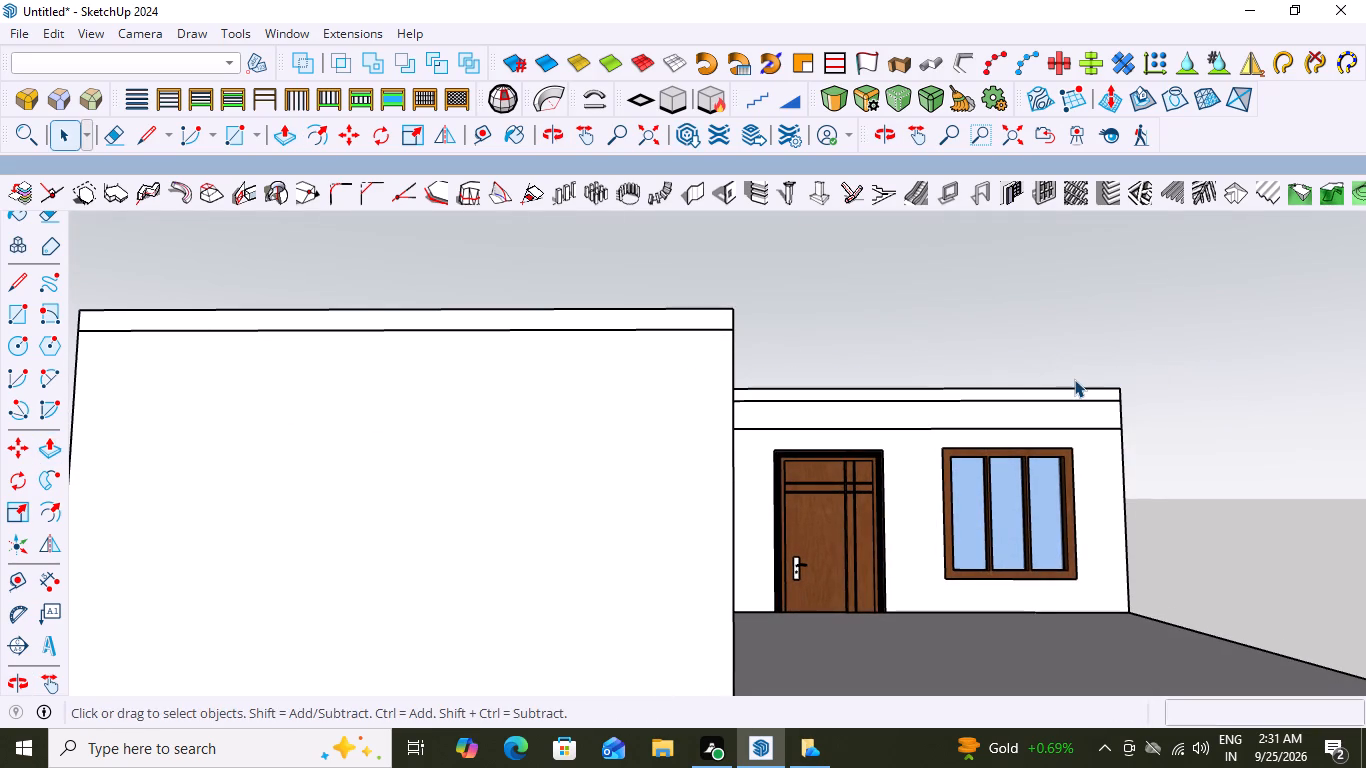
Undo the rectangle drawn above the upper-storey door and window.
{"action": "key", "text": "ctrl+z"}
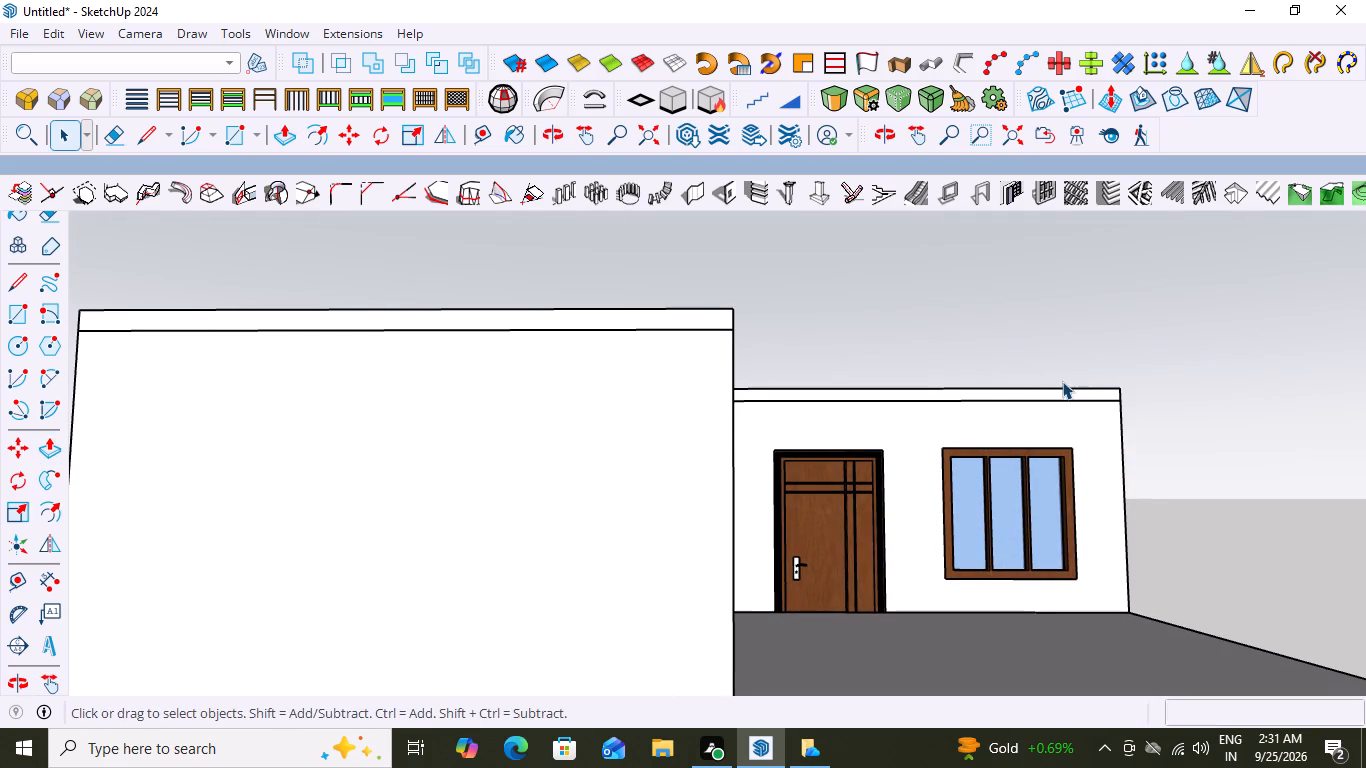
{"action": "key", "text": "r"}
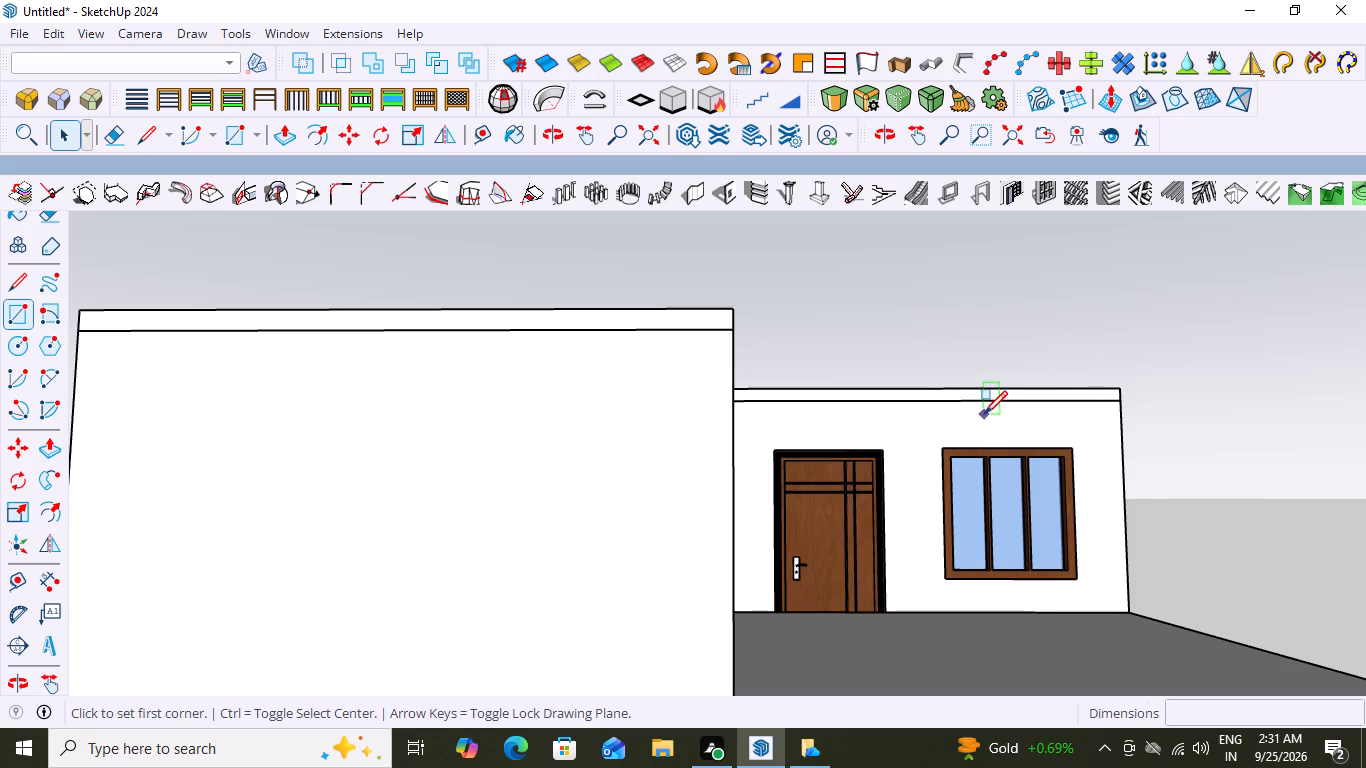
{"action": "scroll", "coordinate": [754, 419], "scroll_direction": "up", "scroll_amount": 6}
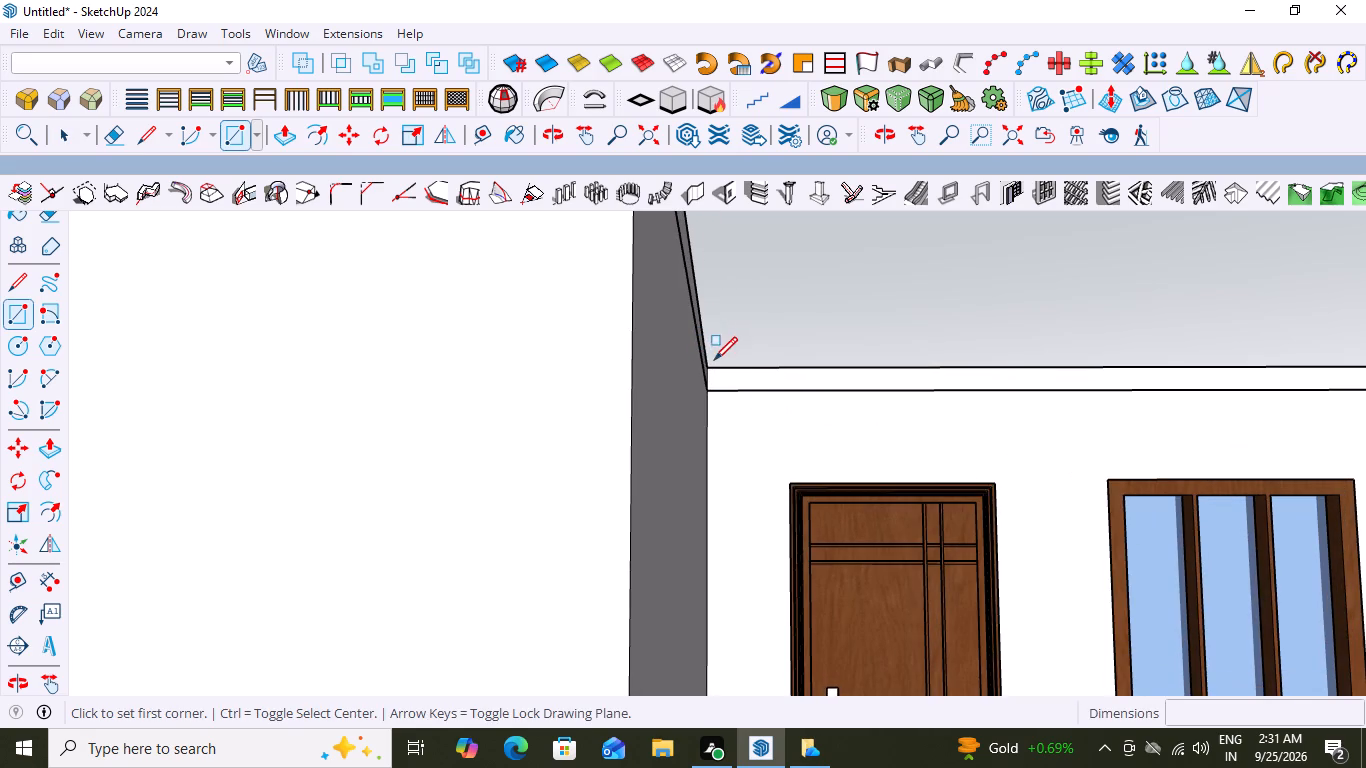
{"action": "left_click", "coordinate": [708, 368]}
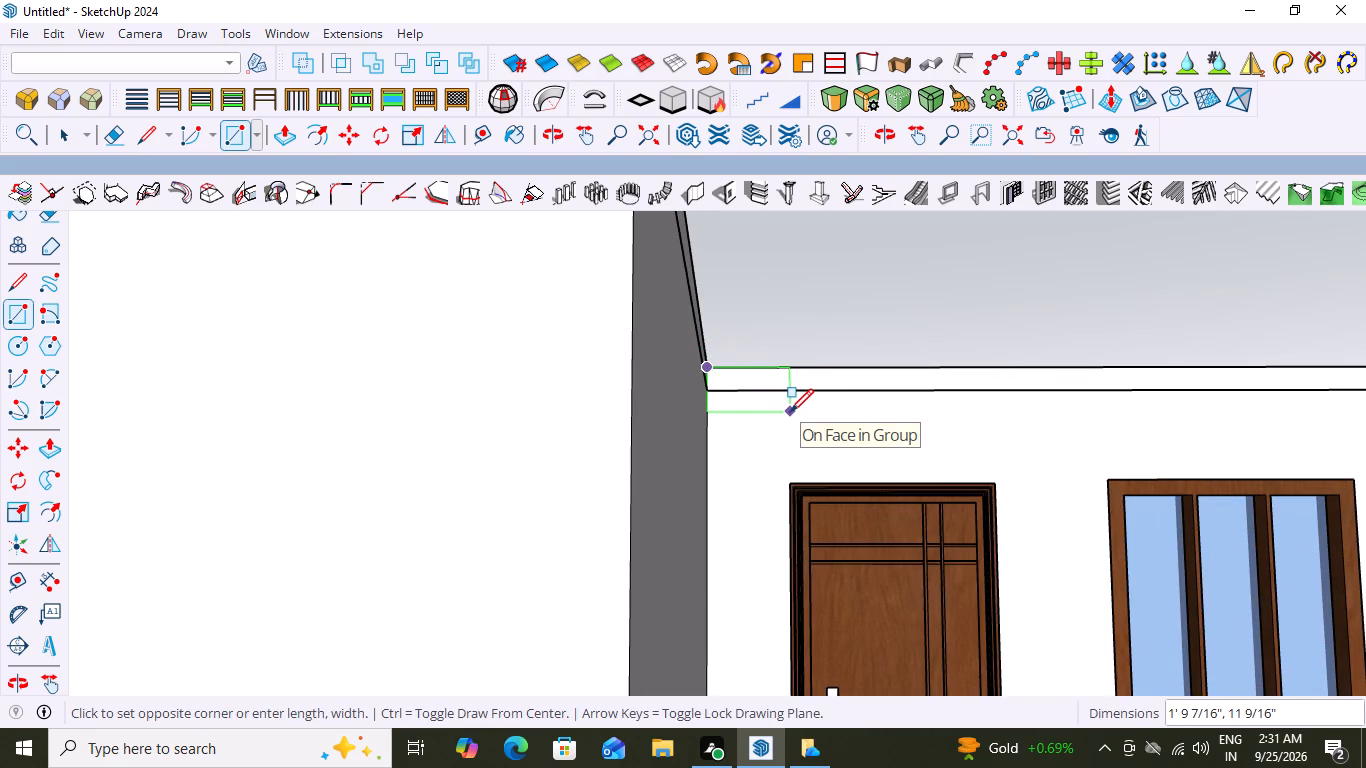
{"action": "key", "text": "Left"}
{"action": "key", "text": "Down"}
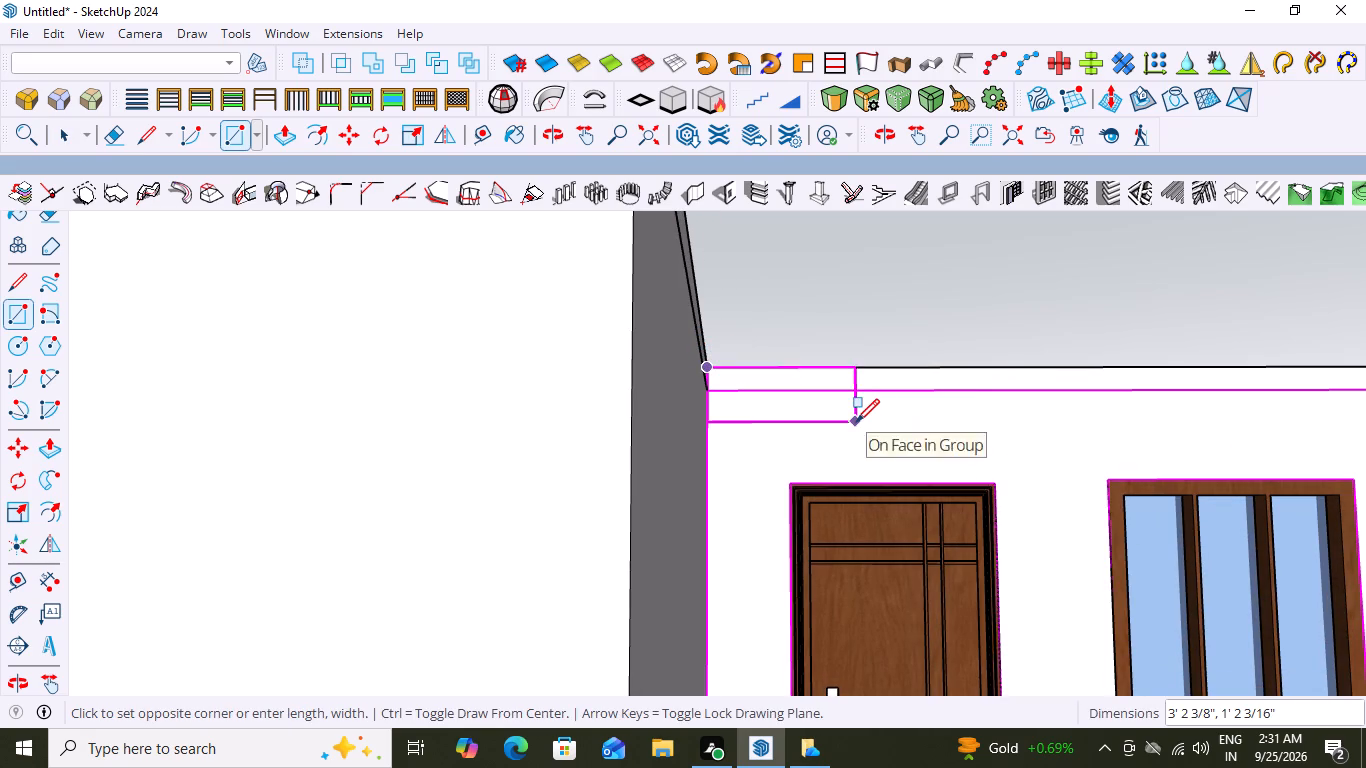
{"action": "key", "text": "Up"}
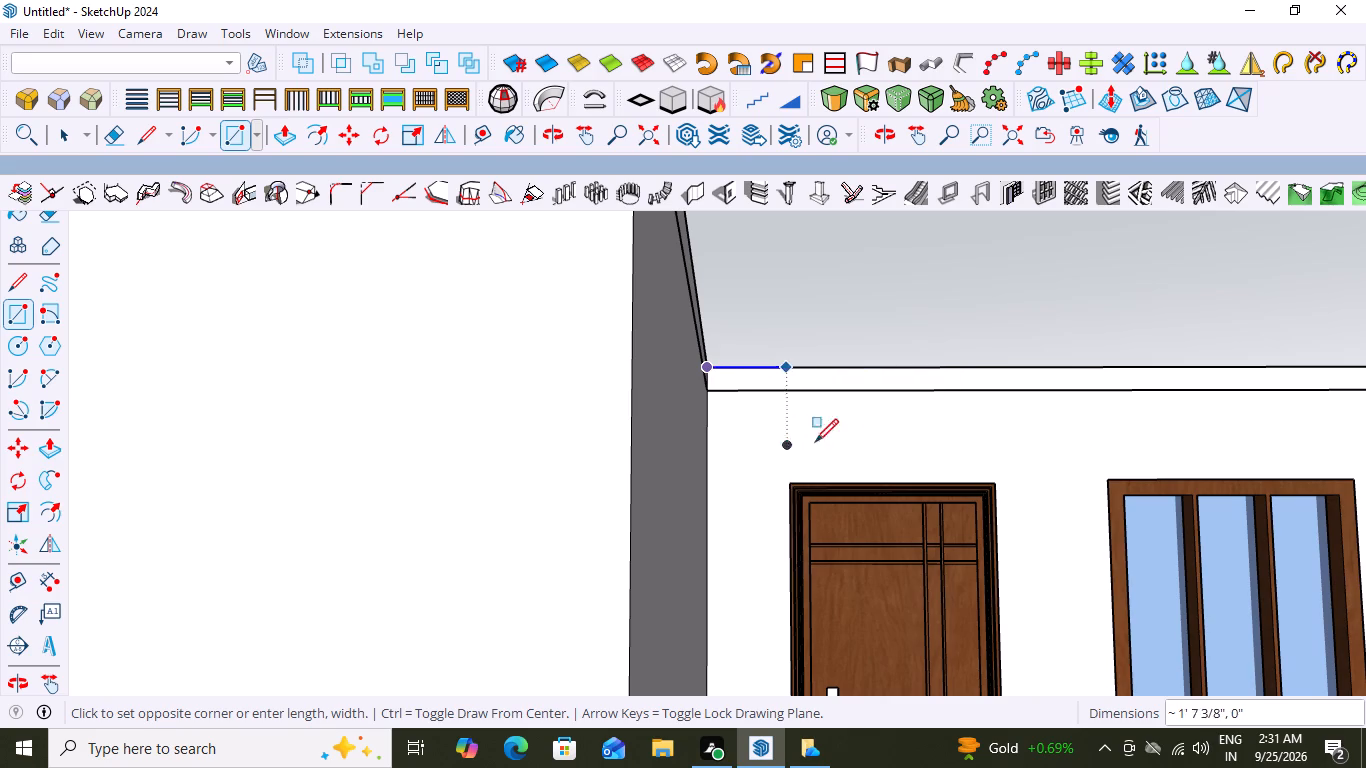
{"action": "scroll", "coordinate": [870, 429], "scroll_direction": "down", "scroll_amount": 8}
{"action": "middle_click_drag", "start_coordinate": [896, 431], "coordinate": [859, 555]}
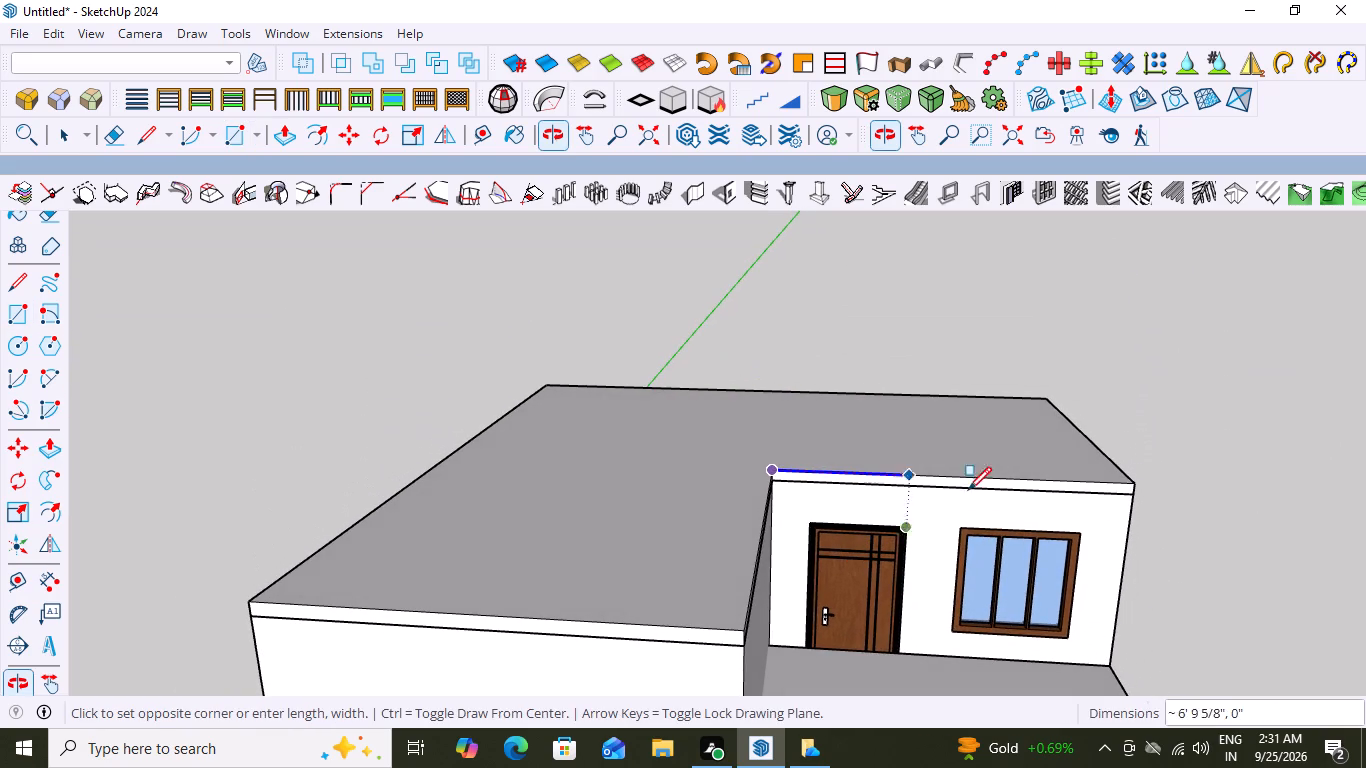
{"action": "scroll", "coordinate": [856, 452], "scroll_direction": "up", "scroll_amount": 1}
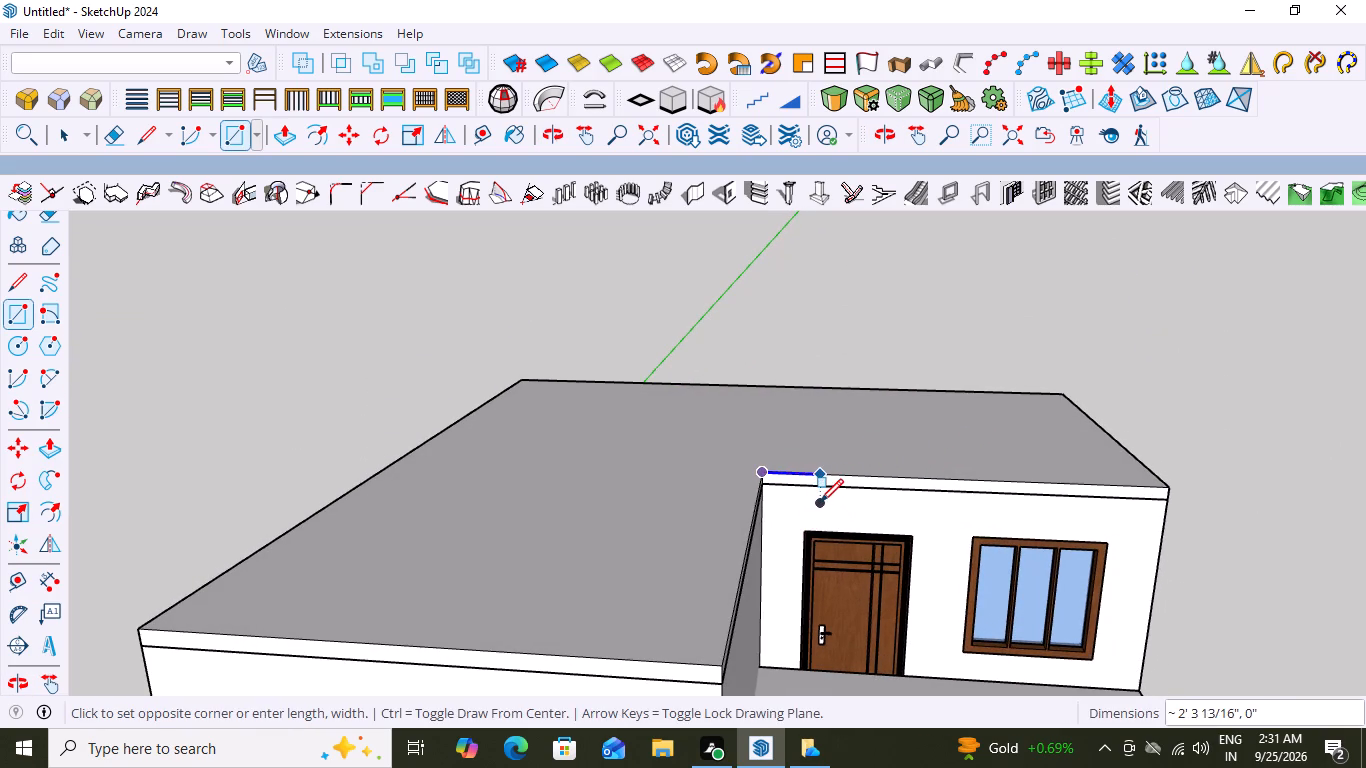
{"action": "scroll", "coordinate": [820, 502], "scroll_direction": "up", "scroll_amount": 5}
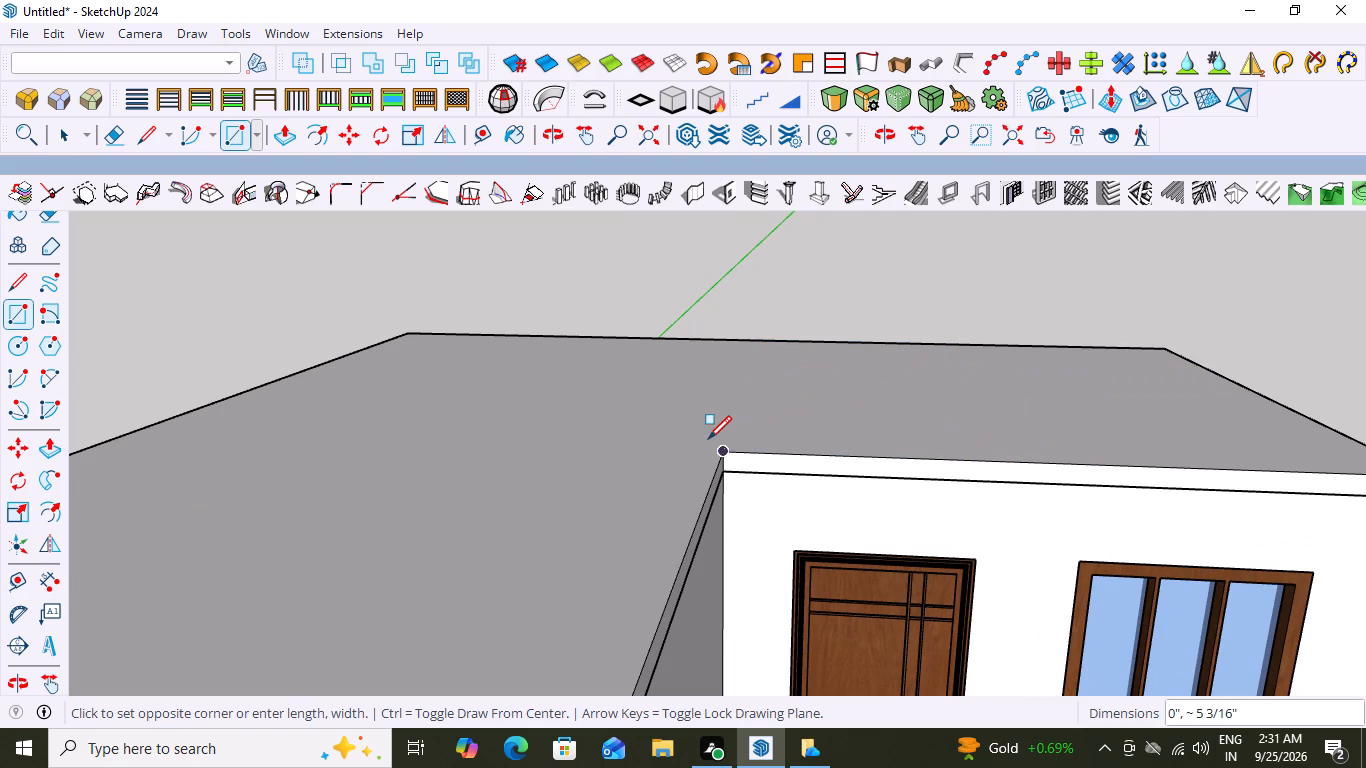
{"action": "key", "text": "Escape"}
Draw a vertical rectangle 15' 9" by about 1' 7 7/8" from the roof slab's inner corner across the wall above the upper-storey door and window.
{"action": "scroll", "coordinate": [824, 408], "scroll_direction": "down", "scroll_amount": 4}
{"action": "scroll", "coordinate": [828, 503], "scroll_direction": "up", "scroll_amount": 2}
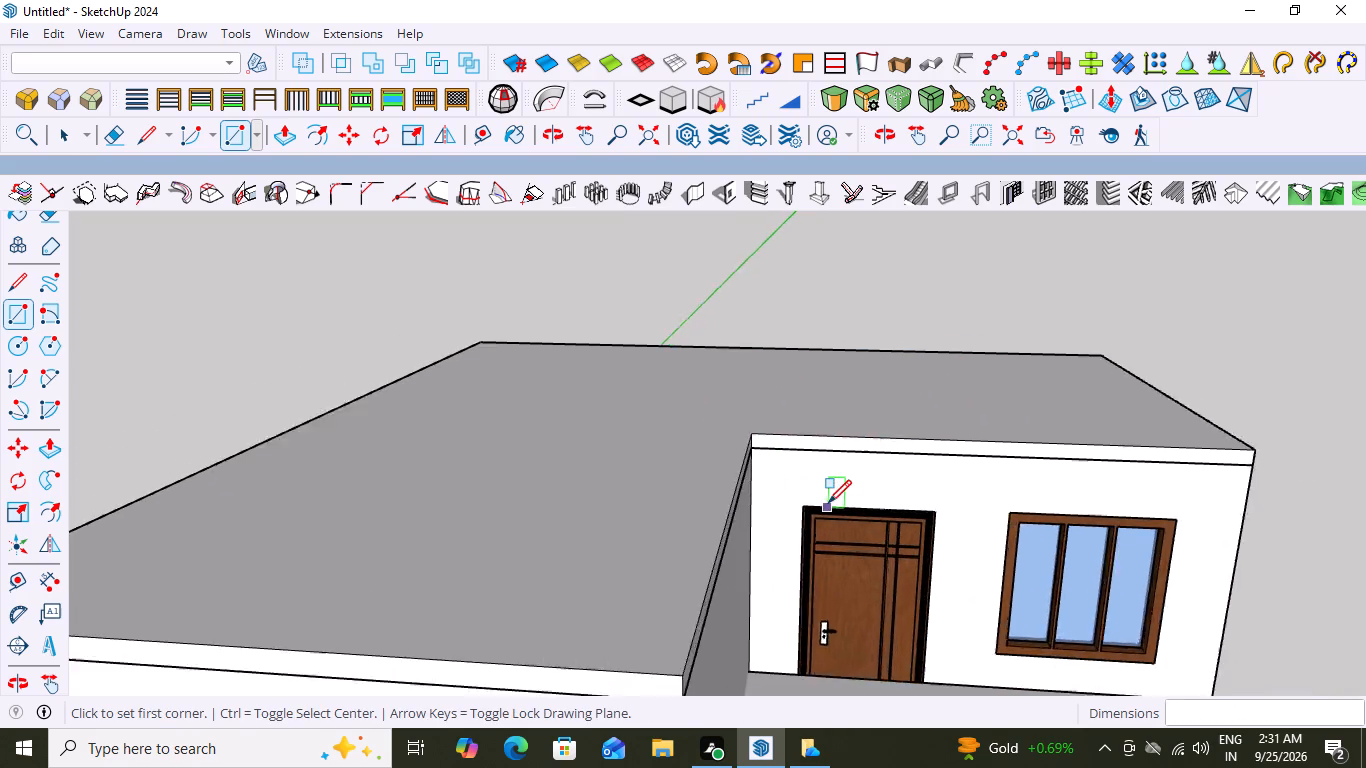
{"action": "scroll", "coordinate": [828, 503], "scroll_direction": "up", "scroll_amount": 2}
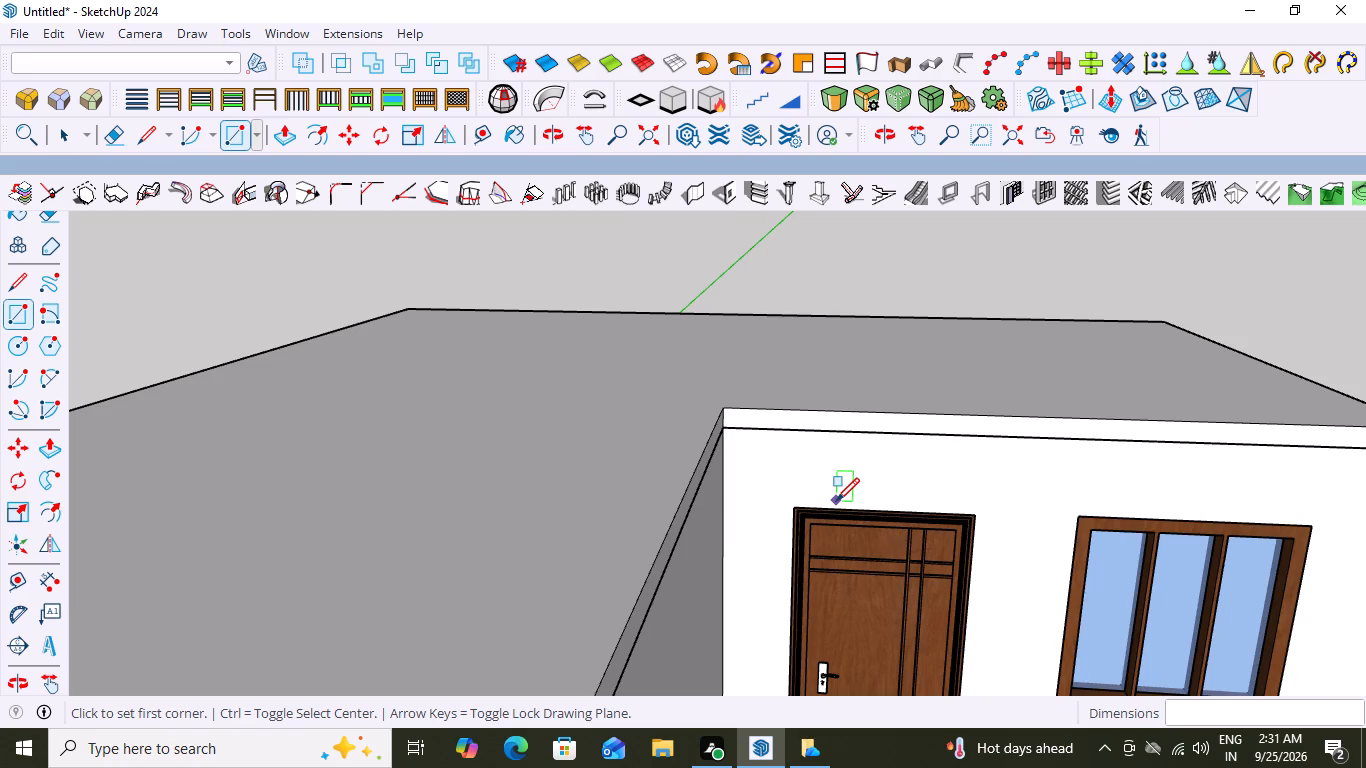
{"action": "scroll", "coordinate": [836, 501], "scroll_direction": "down", "scroll_amount": 4}
{"action": "scroll", "coordinate": [791, 502], "scroll_direction": "up", "scroll_amount": 4}
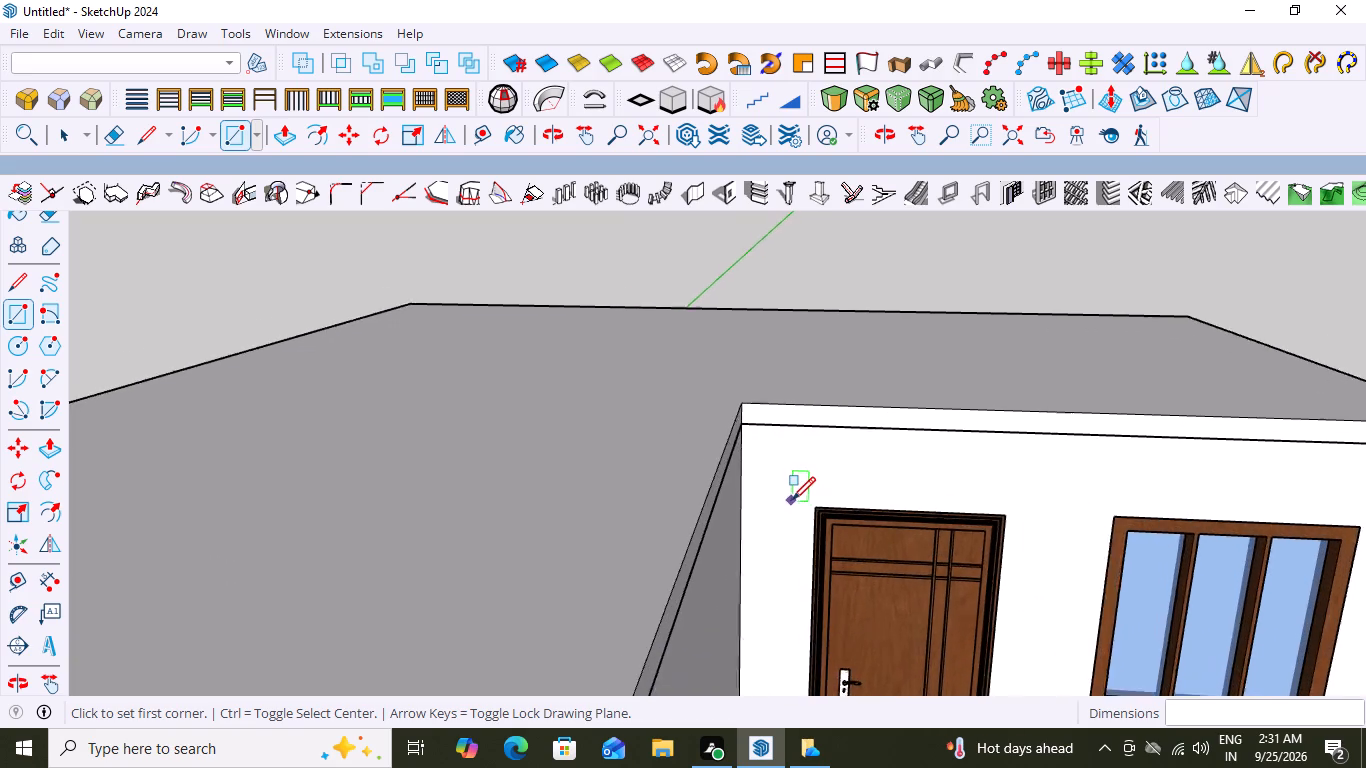
{"action": "scroll", "coordinate": [792, 500], "scroll_direction": "up", "scroll_amount": 2}
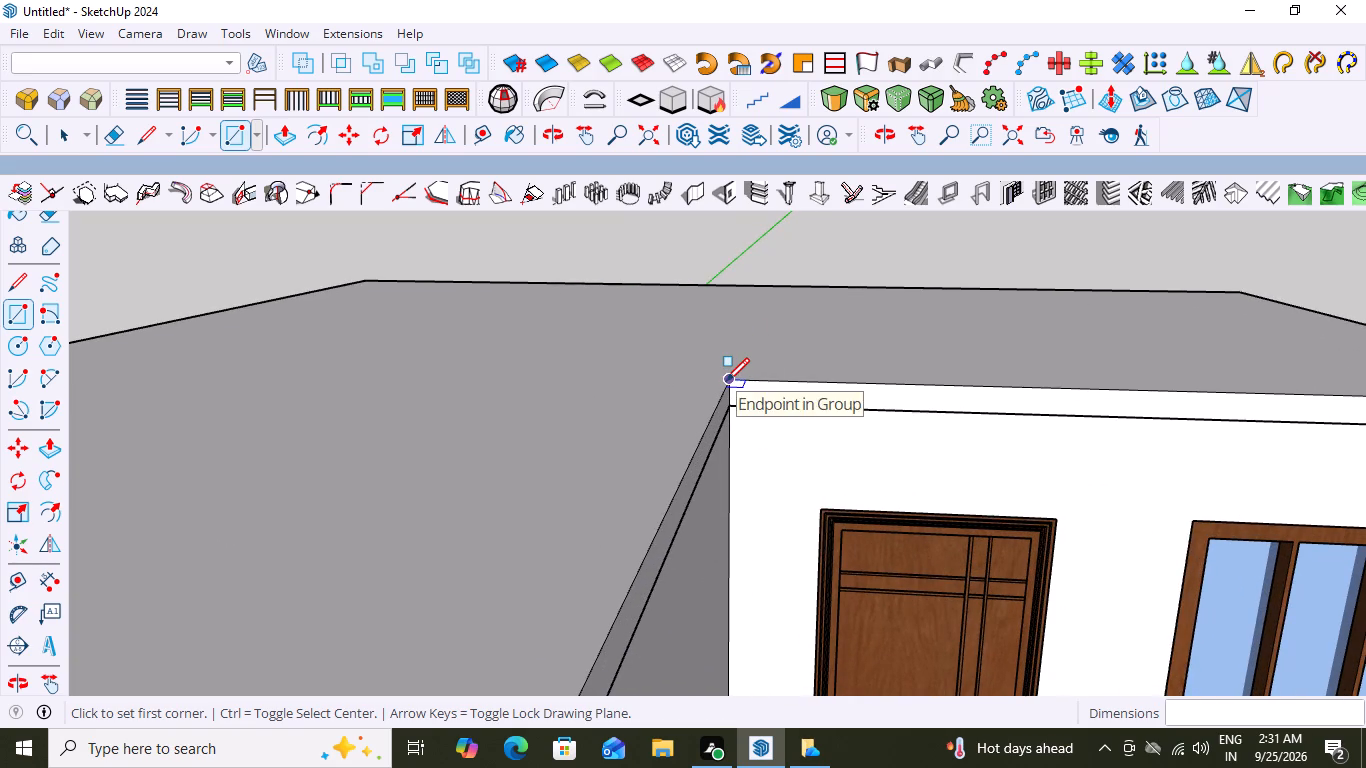
{"action": "left_click", "coordinate": [728, 381]}
{"action": "scroll", "coordinate": [925, 449], "scroll_direction": "down", "scroll_amount": 5}
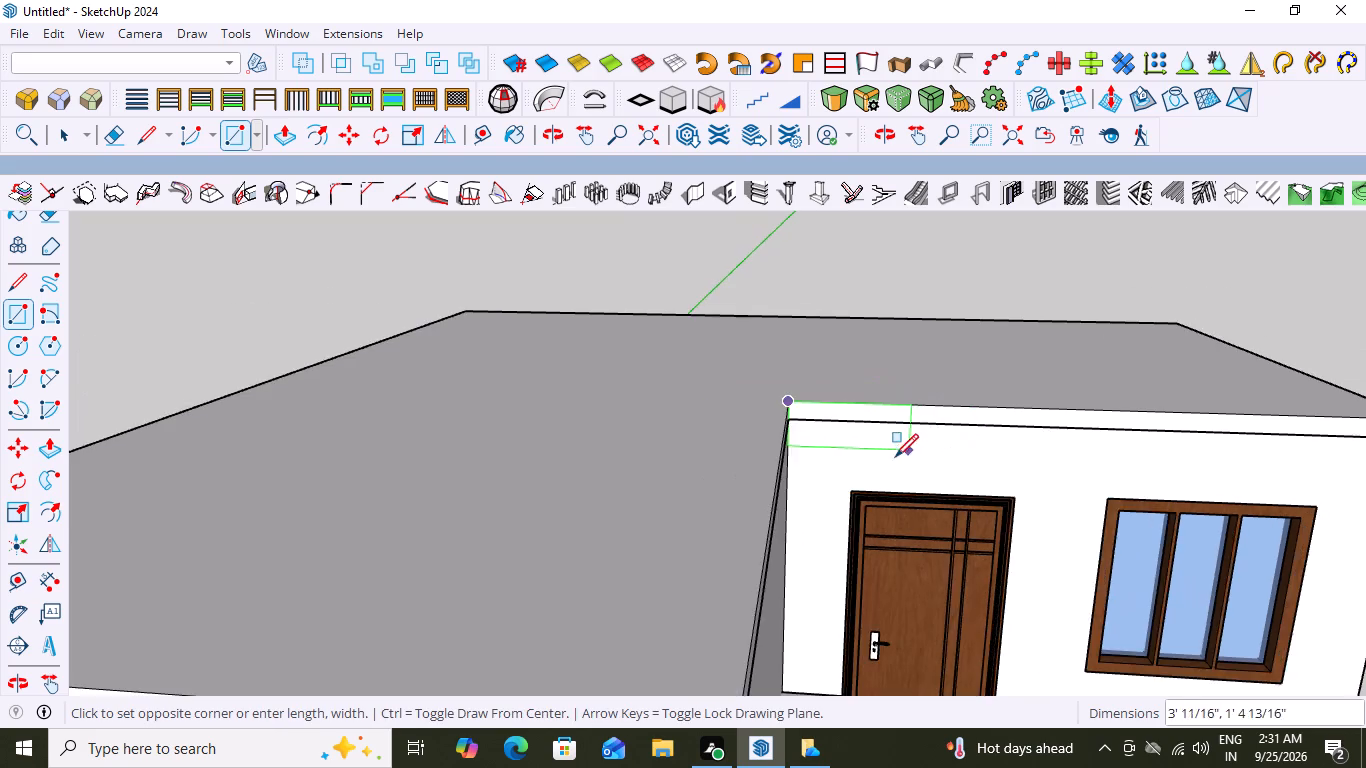
{"action": "scroll", "coordinate": [895, 457], "scroll_direction": "down", "scroll_amount": 6}
{"action": "scroll", "coordinate": [1225, 505], "scroll_direction": "up", "scroll_amount": 11}
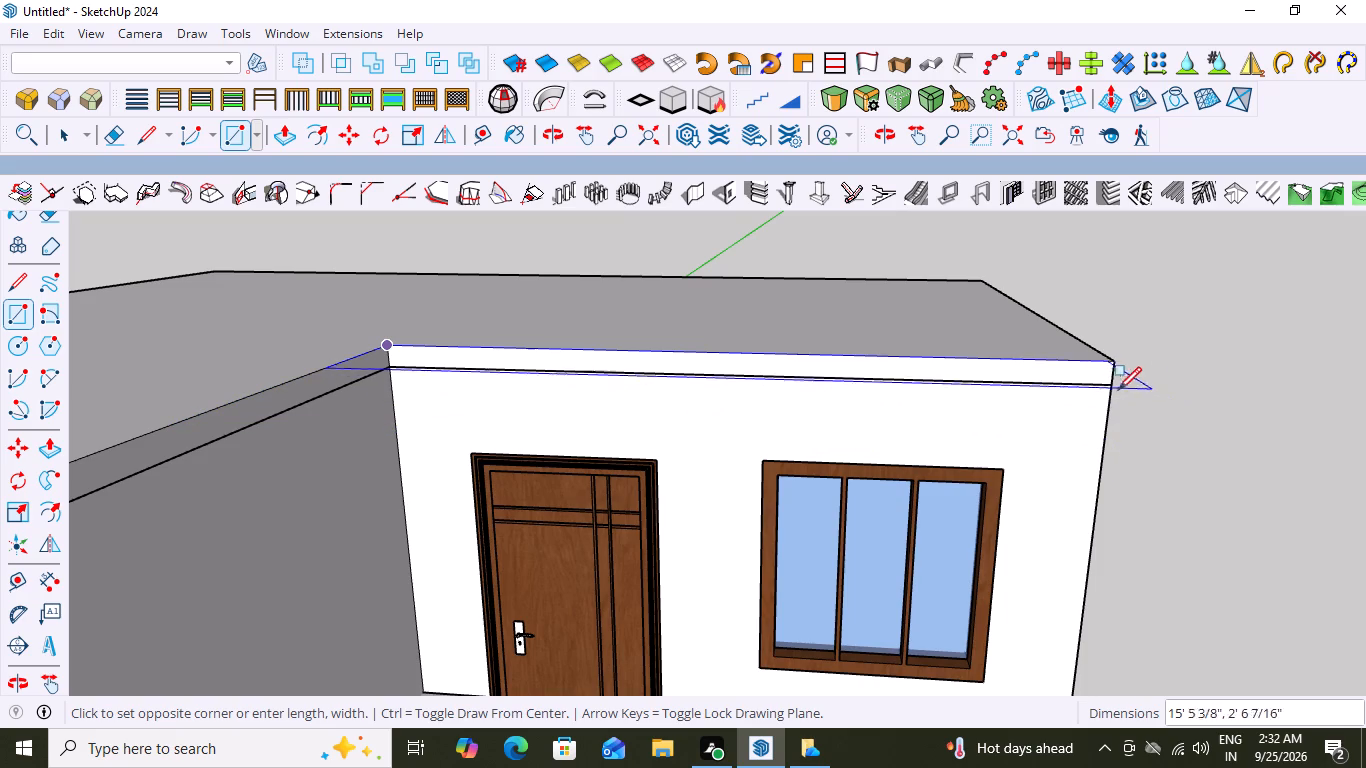
{"action": "key", "text": "Left"}
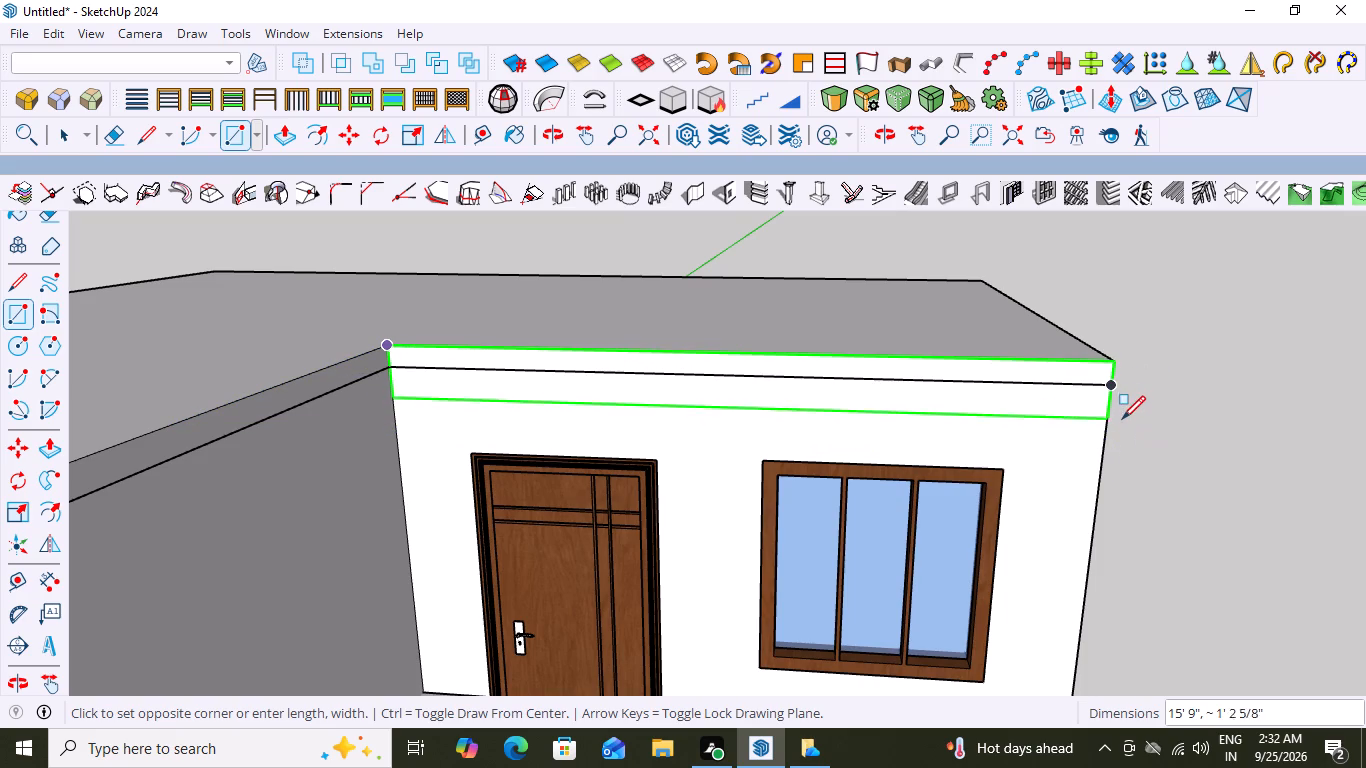
{"action": "scroll", "coordinate": [1122, 399], "scroll_direction": "up", "scroll_amount": 4}
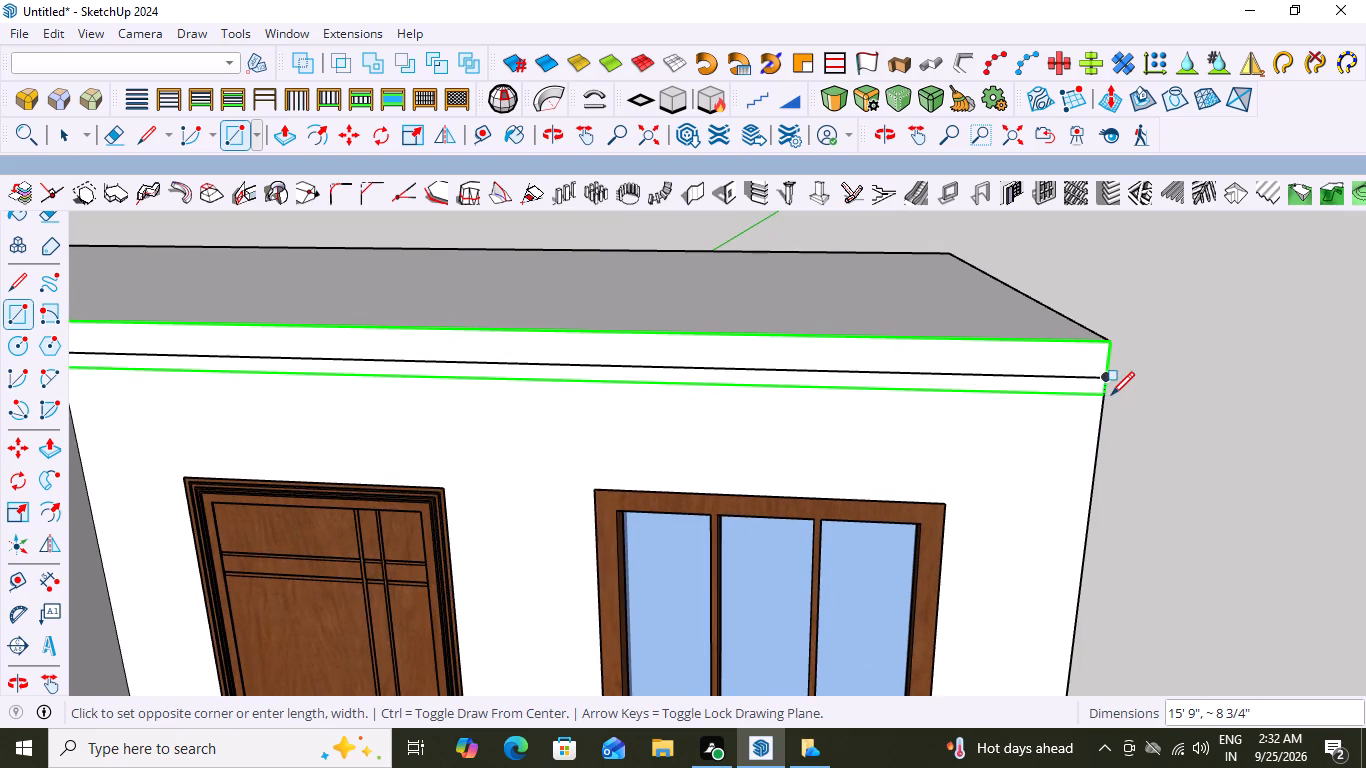
{"action": "scroll", "coordinate": [1113, 403], "scroll_direction": "down", "scroll_amount": 7}
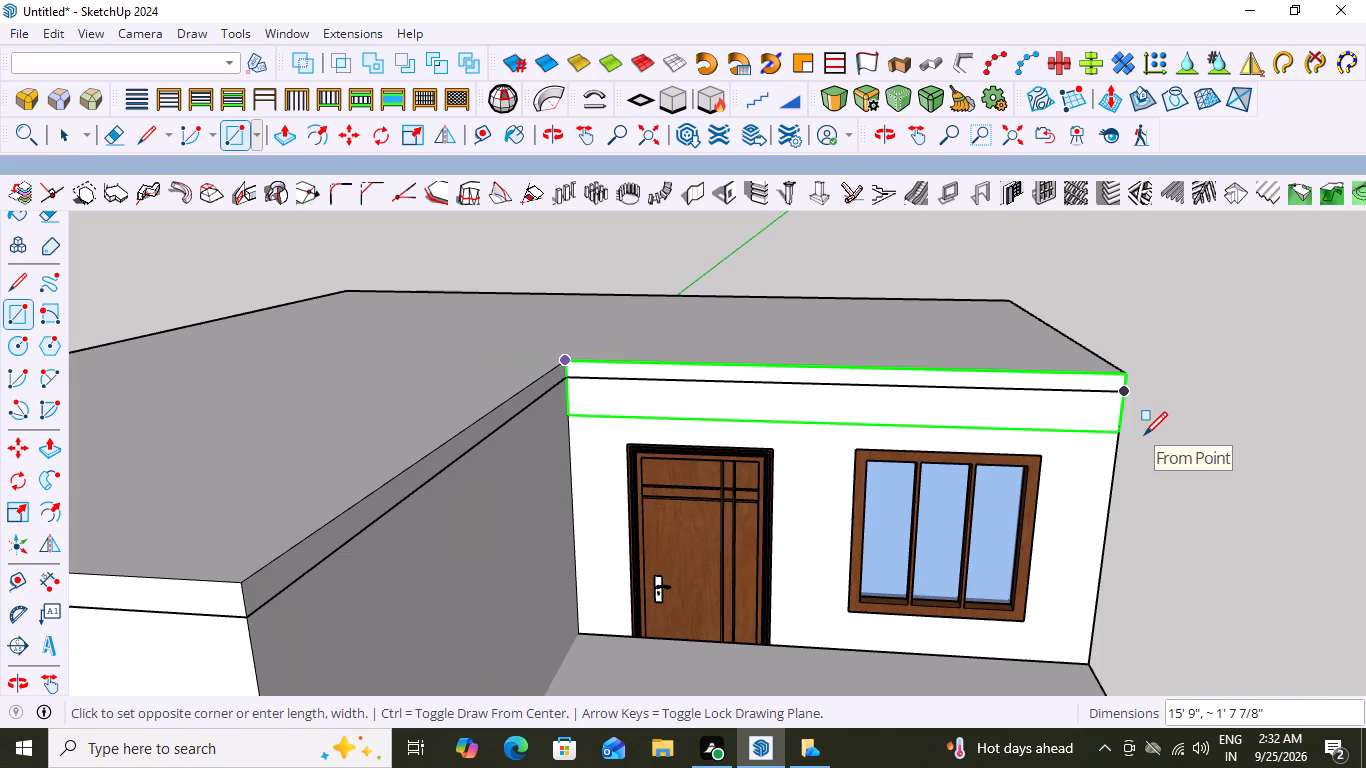
{"action": "left_click", "coordinate": [1144, 435]}
{"action": "key", "text": "space"}
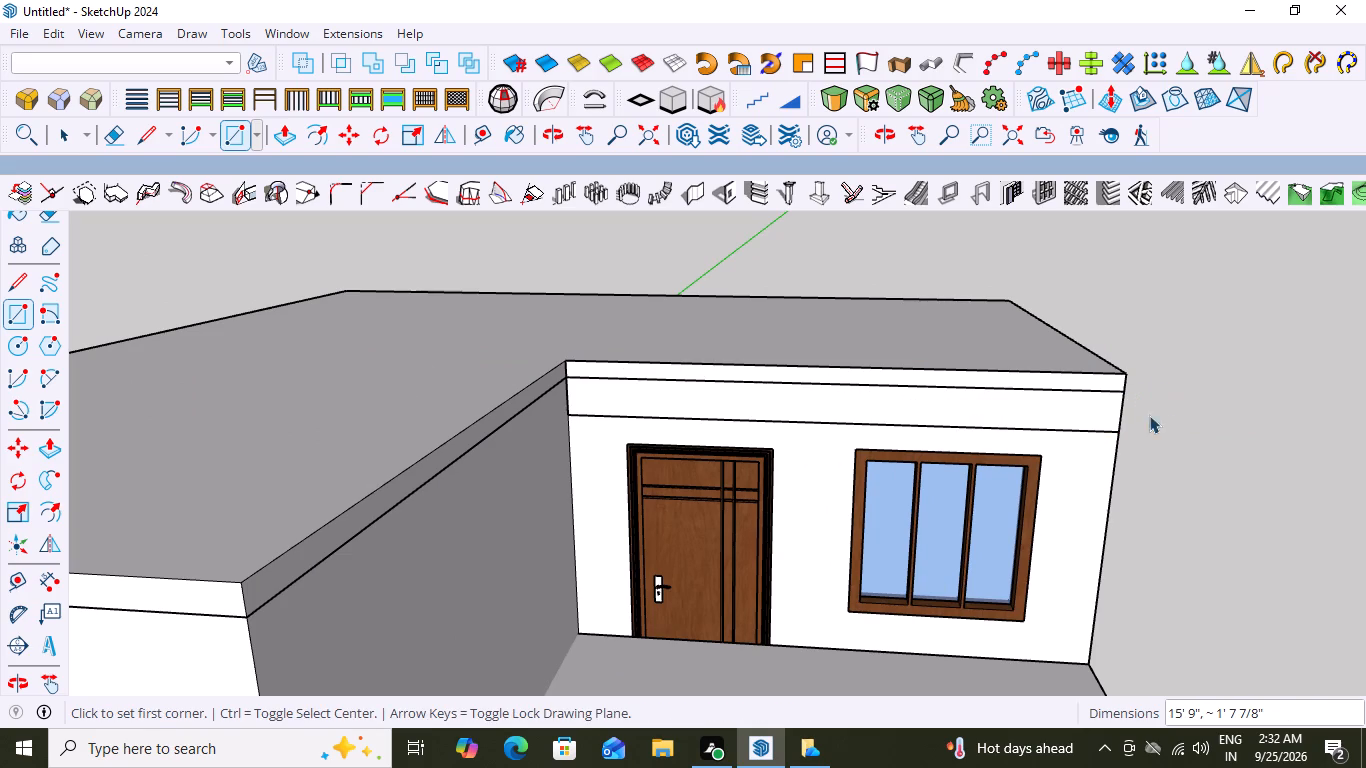
Make the rectangular band above the upper-storey door and window, face and edges together, into a group.
{"action": "double_click", "coordinate": [1071, 404]}
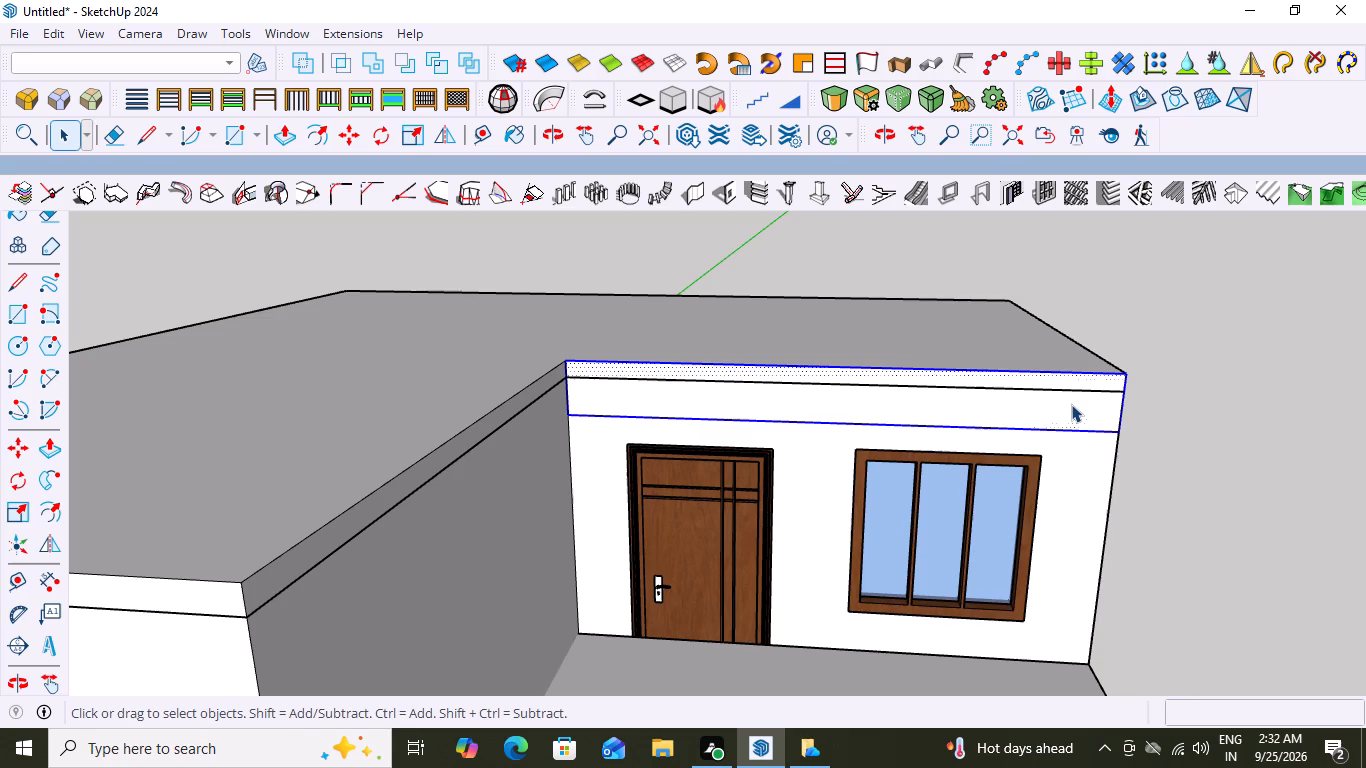
{"action": "scroll", "coordinate": [1050, 412], "scroll_direction": "down", "scroll_amount": 5}
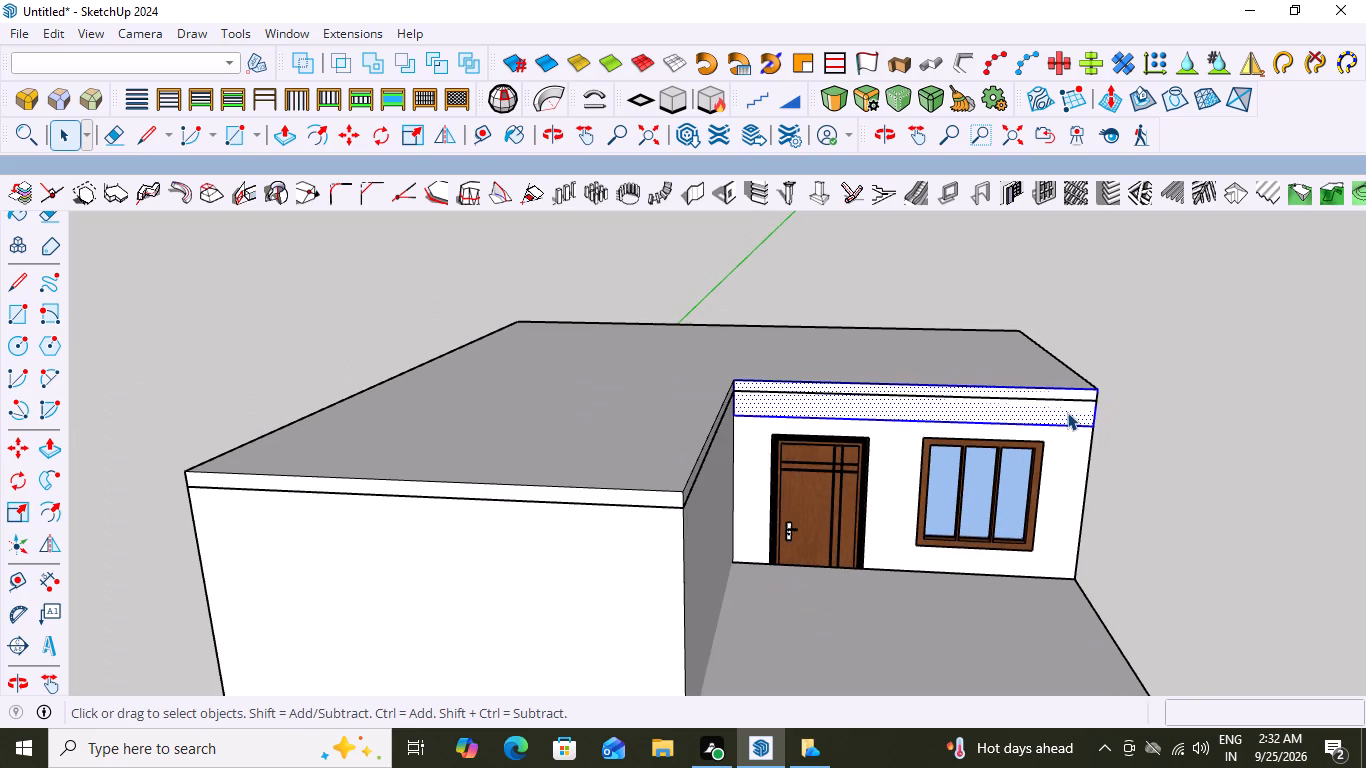
{"action": "right_click", "coordinate": [1067, 412]}
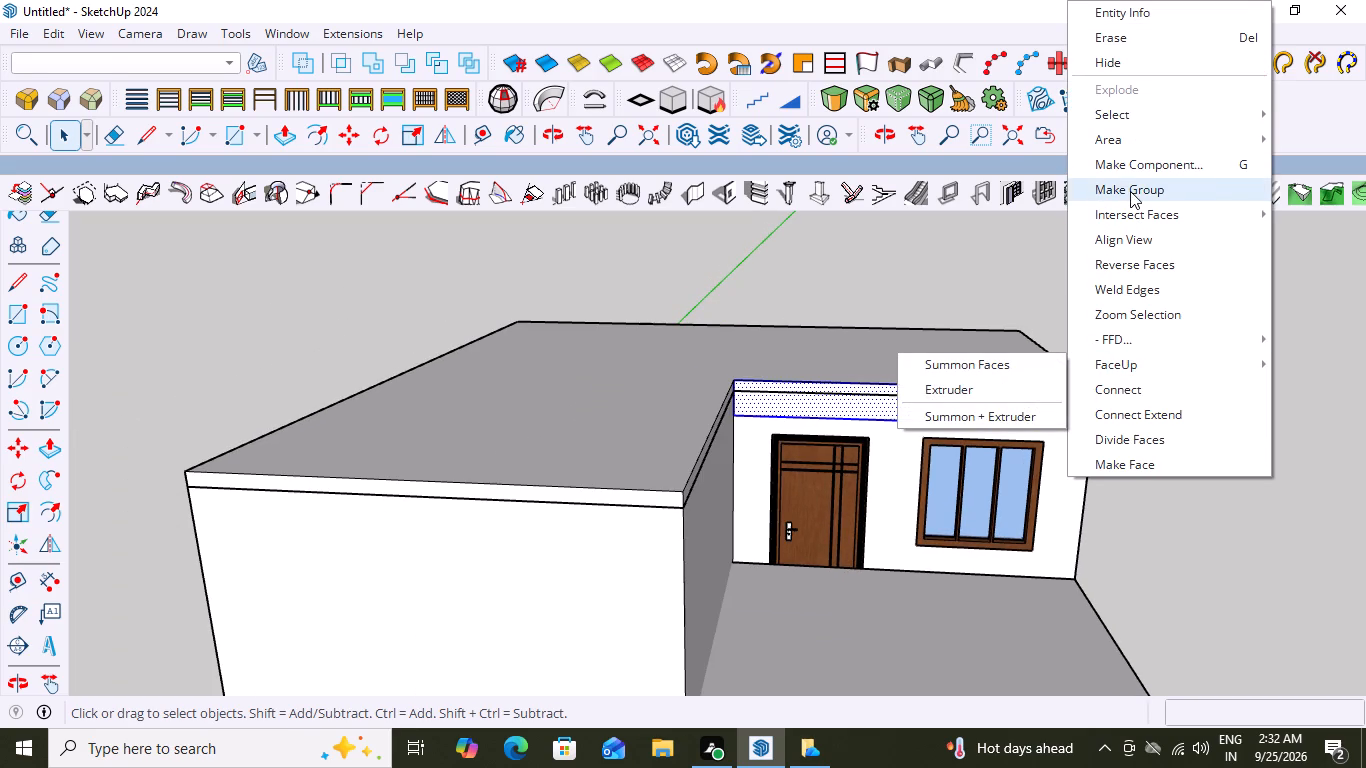
{"action": "left_click", "coordinate": [1130, 191]}
Copy the band group straight up about 1' 7 7/8" so its lower edge sits on the roof slab's top front edge.
{"action": "scroll", "coordinate": [1115, 399], "scroll_direction": "up", "scroll_amount": 2}
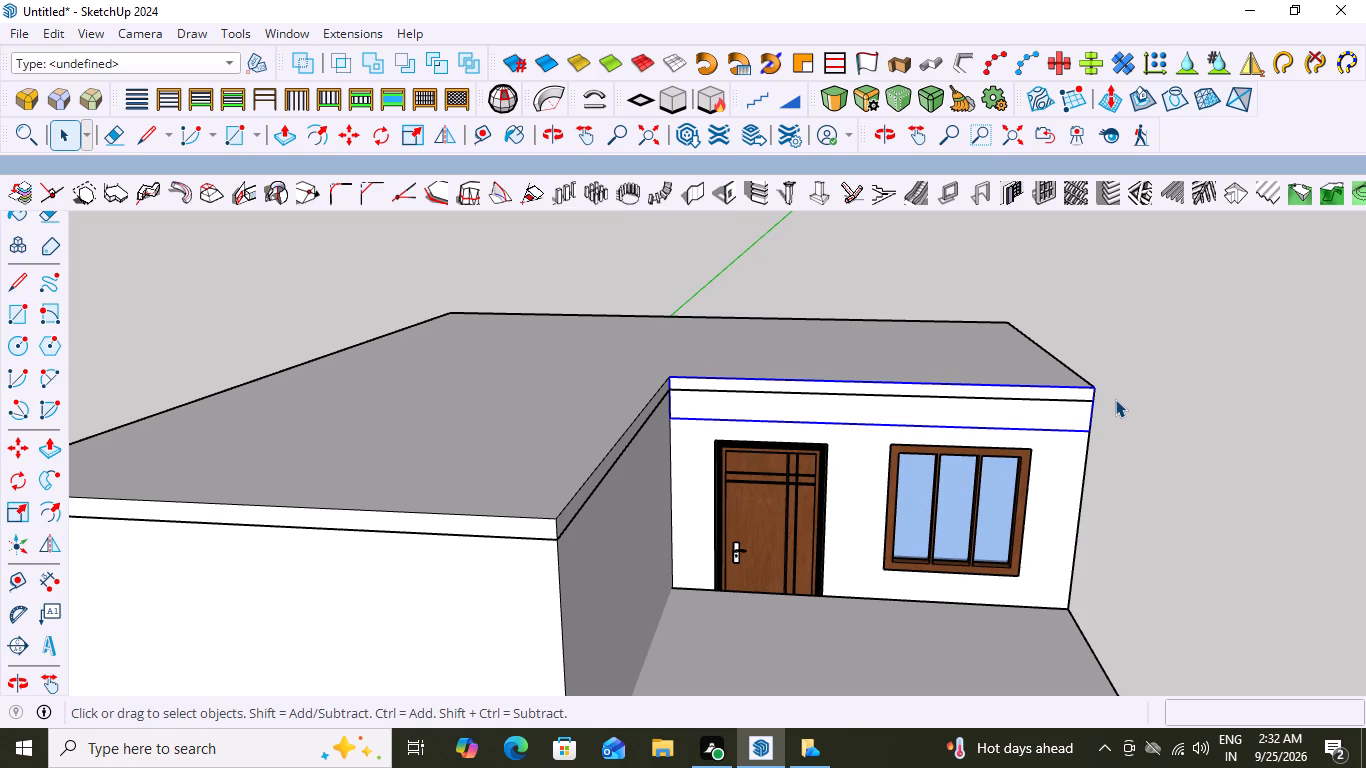
{"action": "key", "text": "m"}
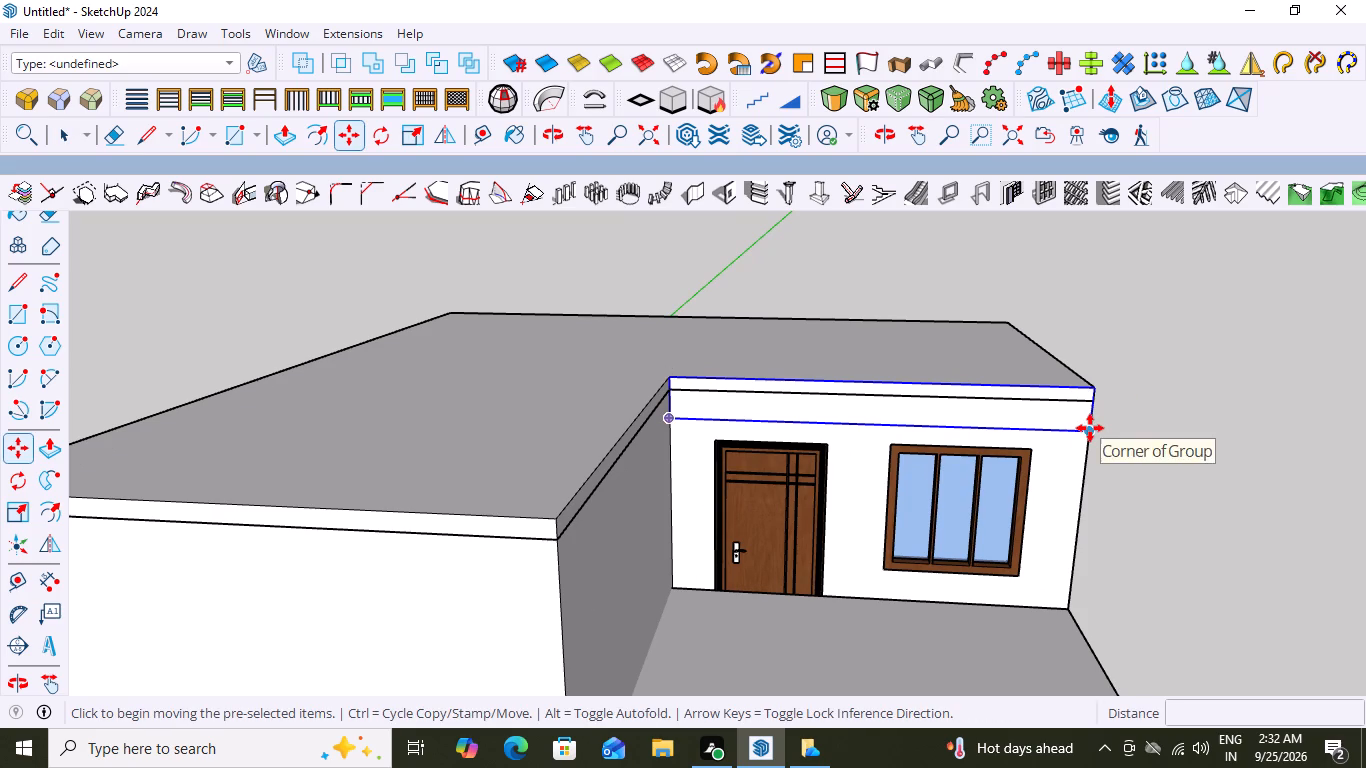
{"action": "left_click", "coordinate": [1090, 429]}
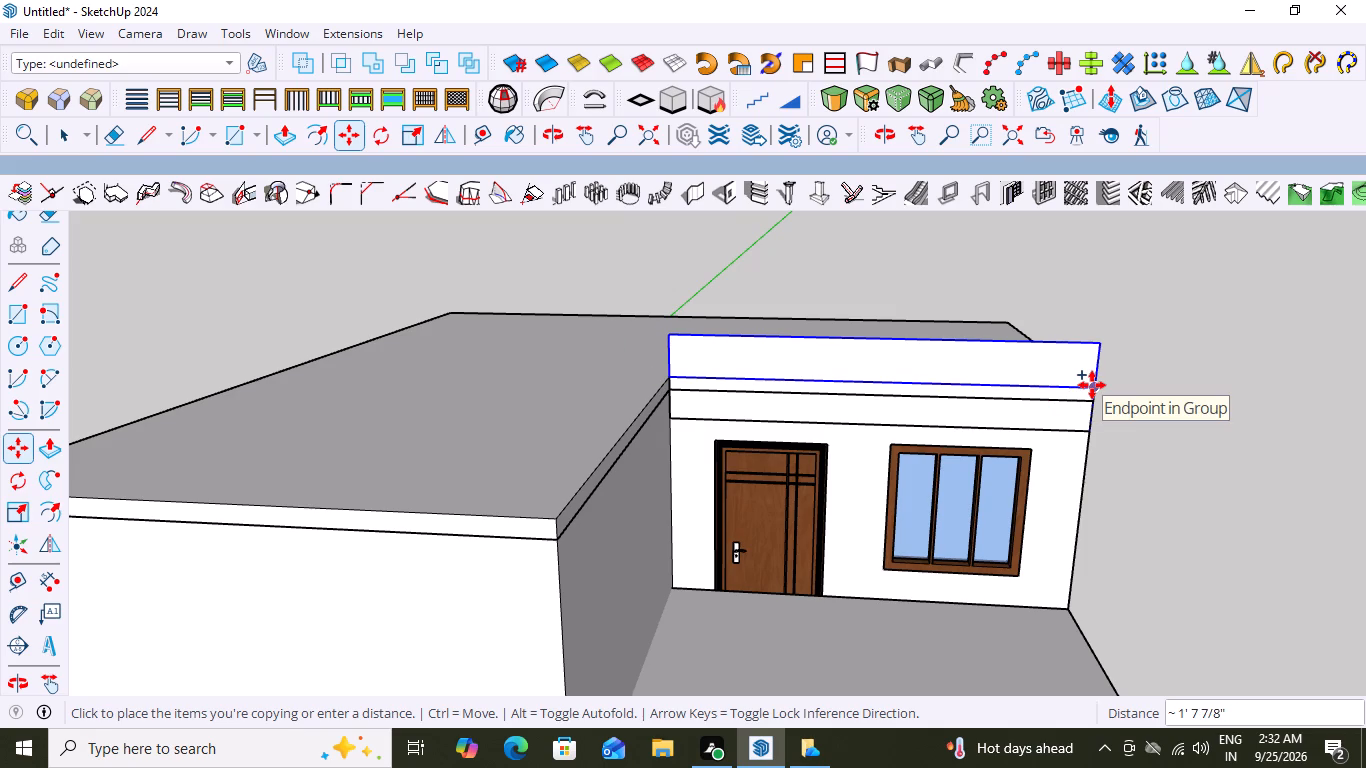
{"action": "left_click", "coordinate": [1092, 385]}
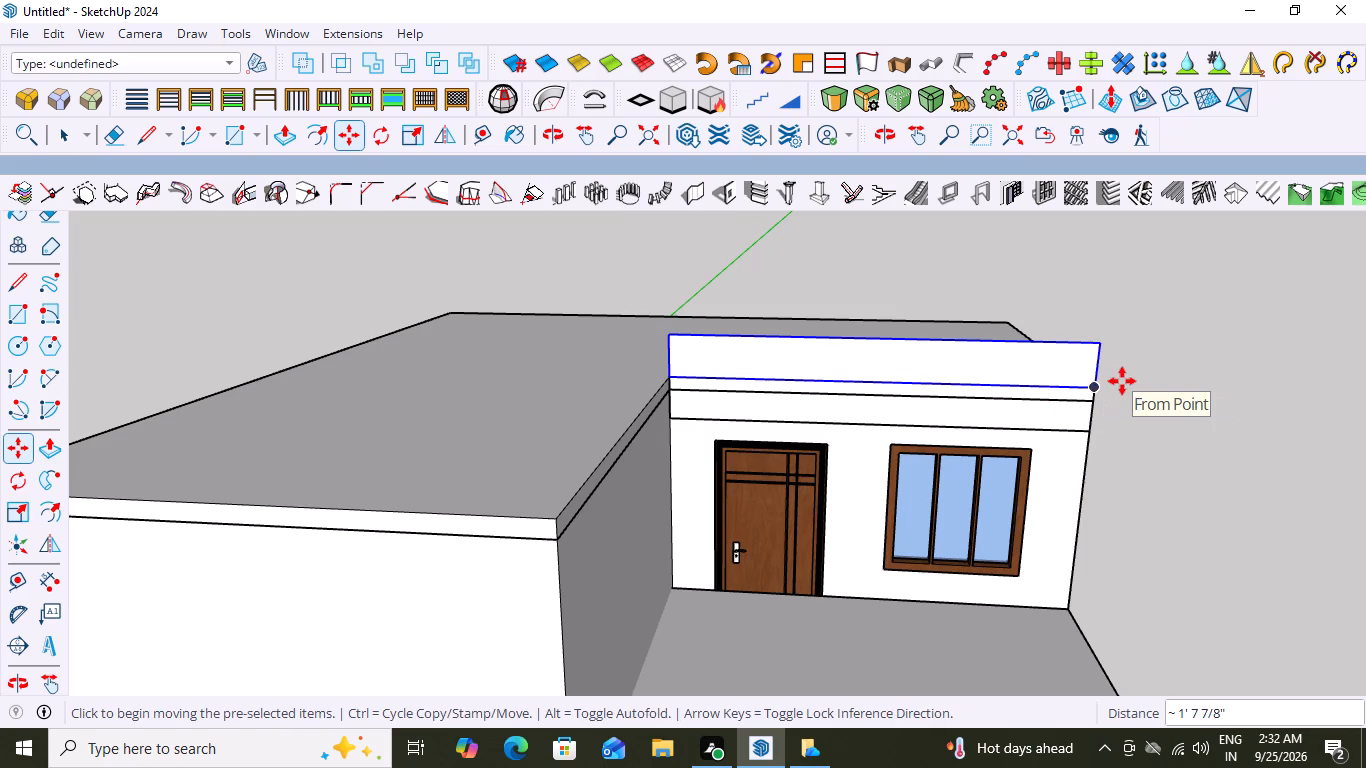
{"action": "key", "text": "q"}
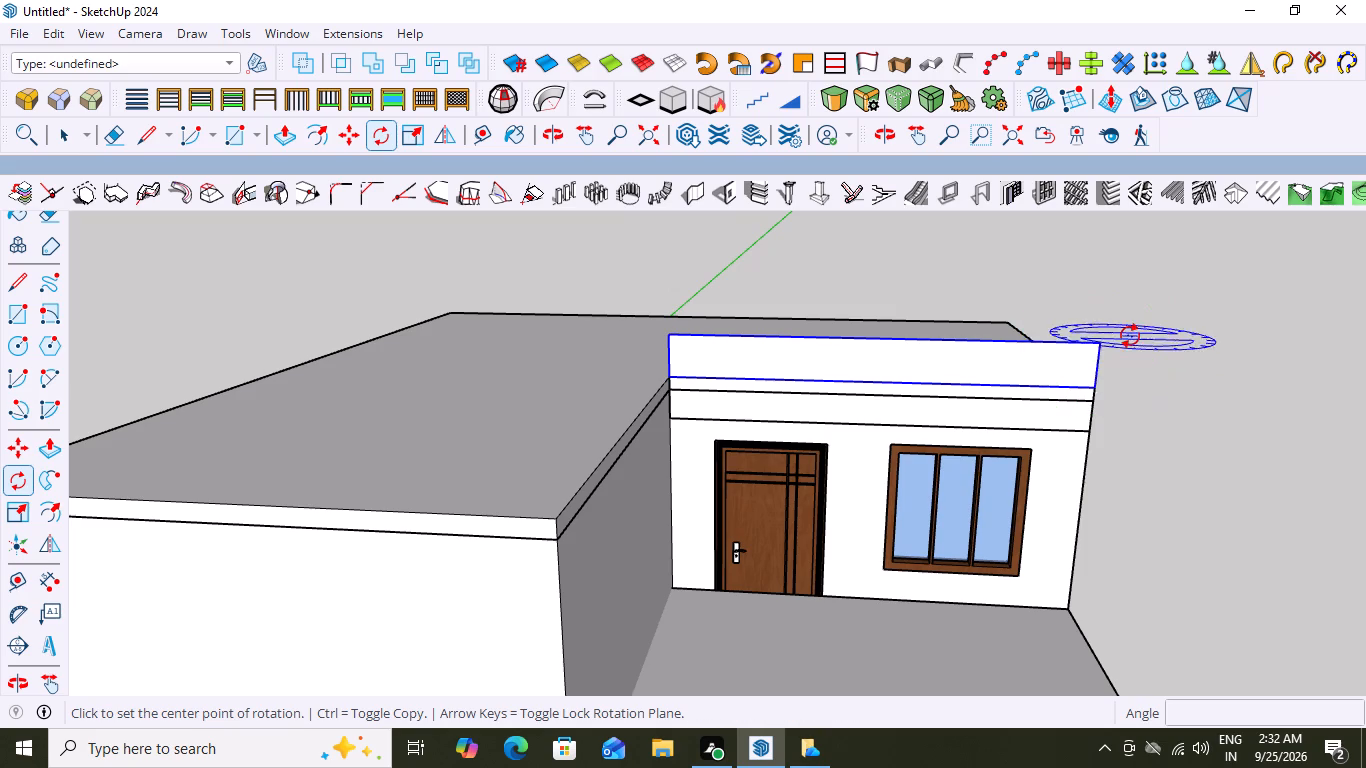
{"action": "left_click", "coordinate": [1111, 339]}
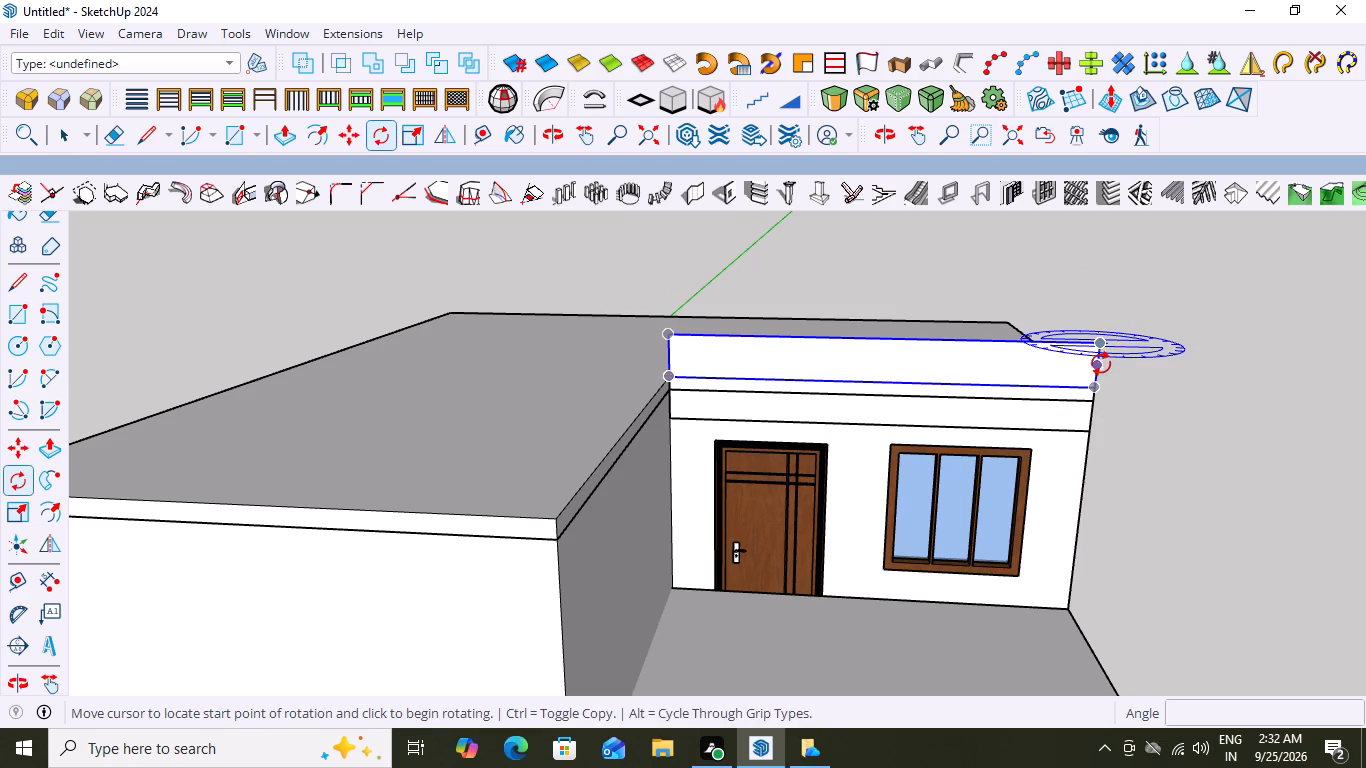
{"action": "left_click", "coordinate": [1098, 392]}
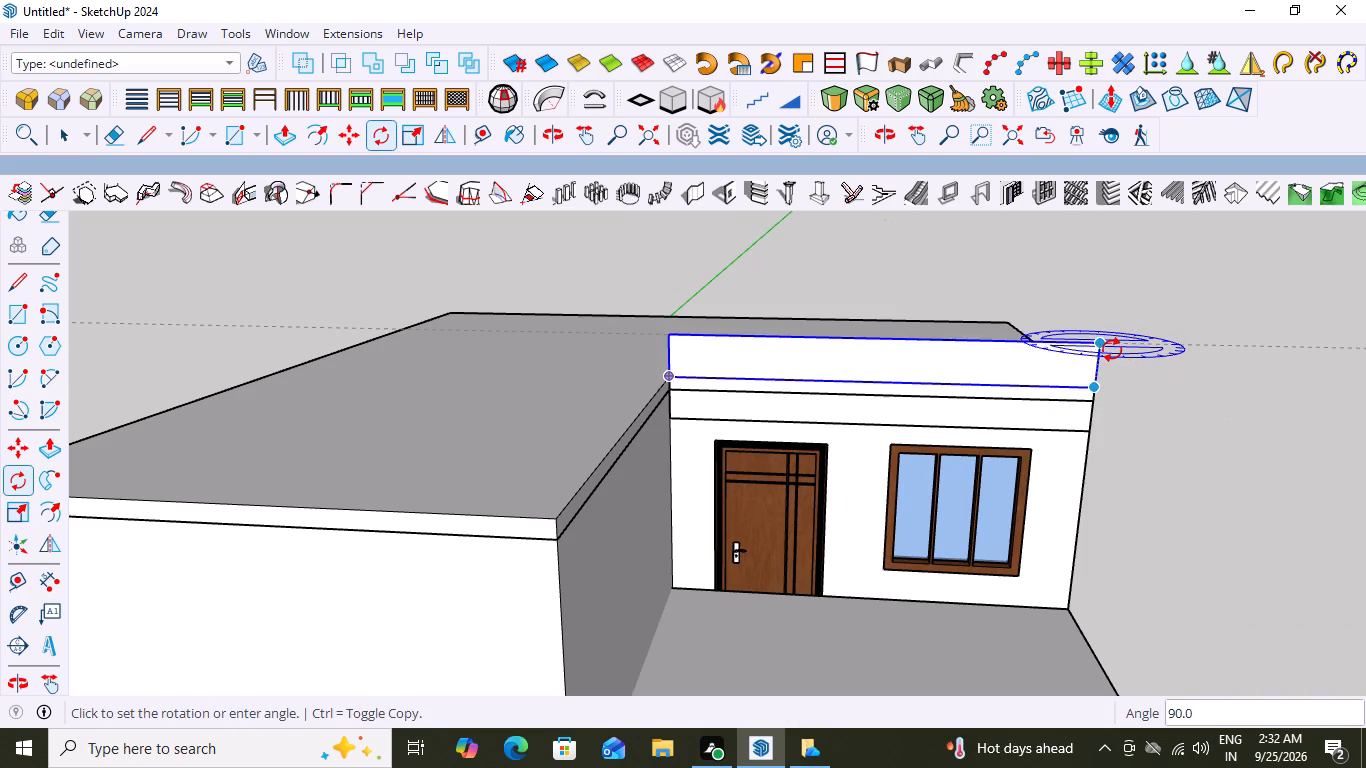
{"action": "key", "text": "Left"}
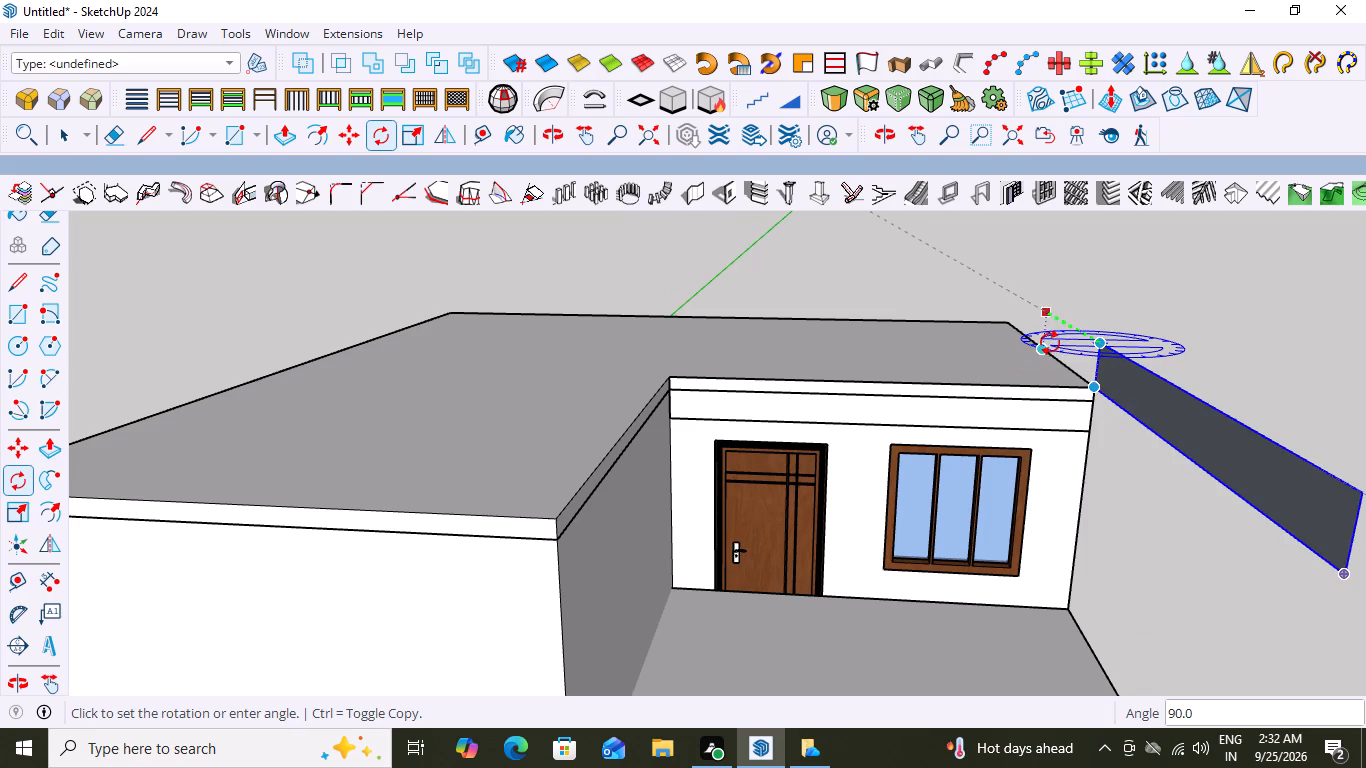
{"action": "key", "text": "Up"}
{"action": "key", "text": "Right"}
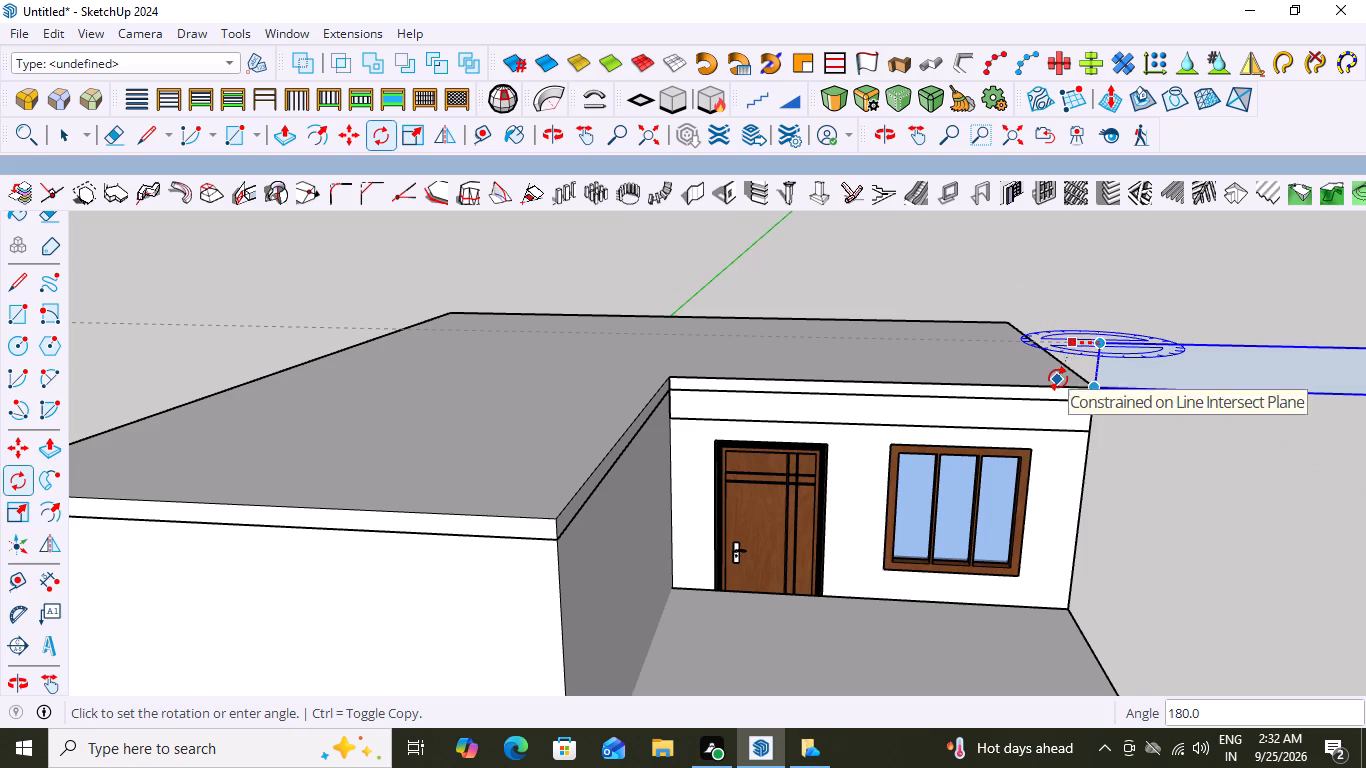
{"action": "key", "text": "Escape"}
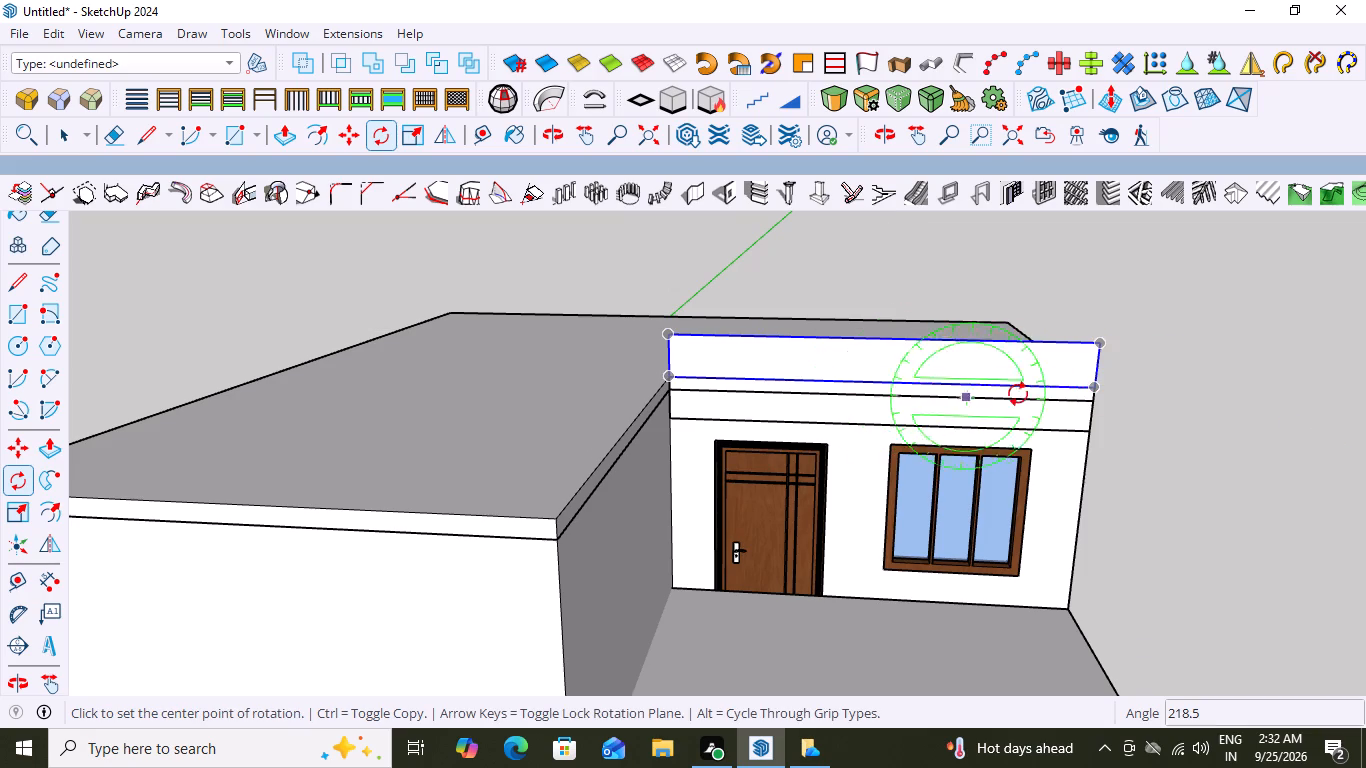
Rotate the copied band 90° in the wall's plane about its lower outer corner so it stands upright.
{"action": "left_click", "coordinate": [1092, 392]}
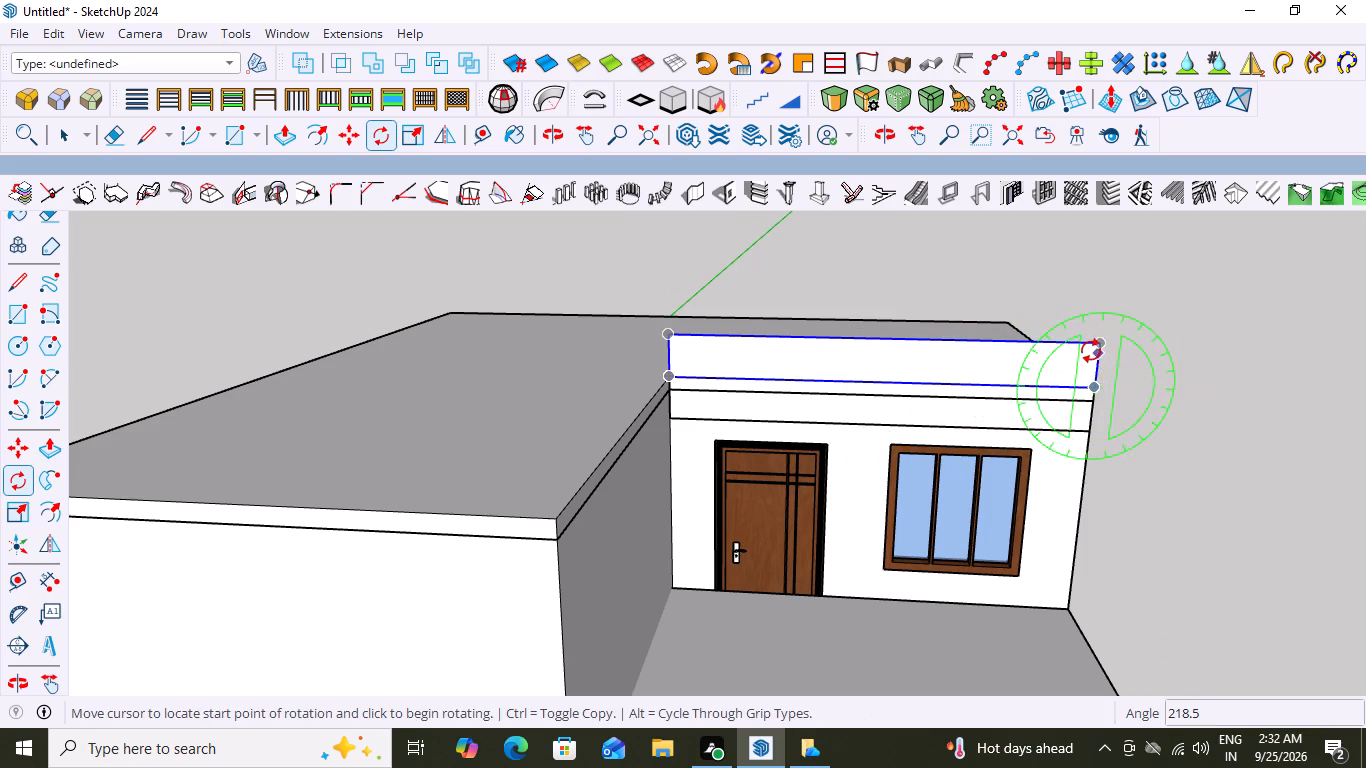
{"action": "left_click", "coordinate": [1091, 351]}
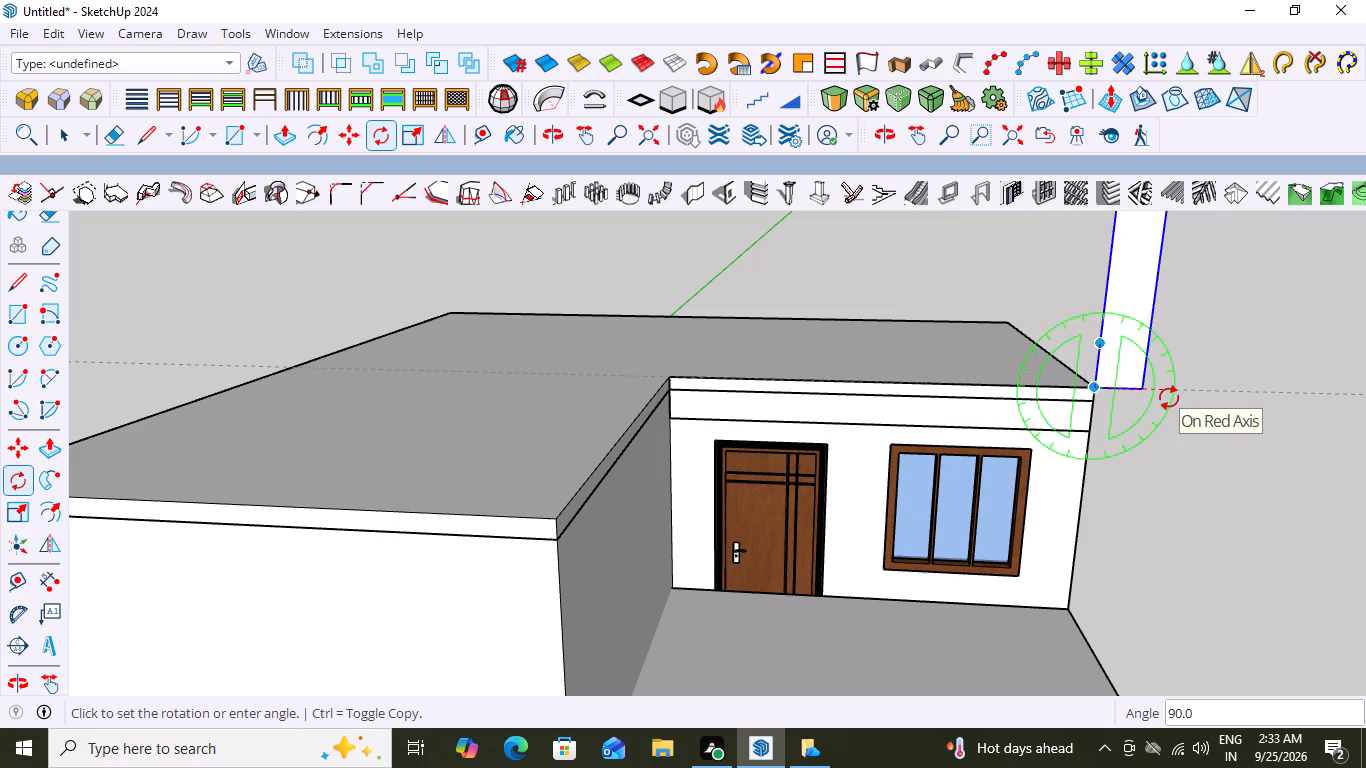
{"action": "scroll", "coordinate": [1169, 398], "scroll_direction": "down", "scroll_amount": 15}
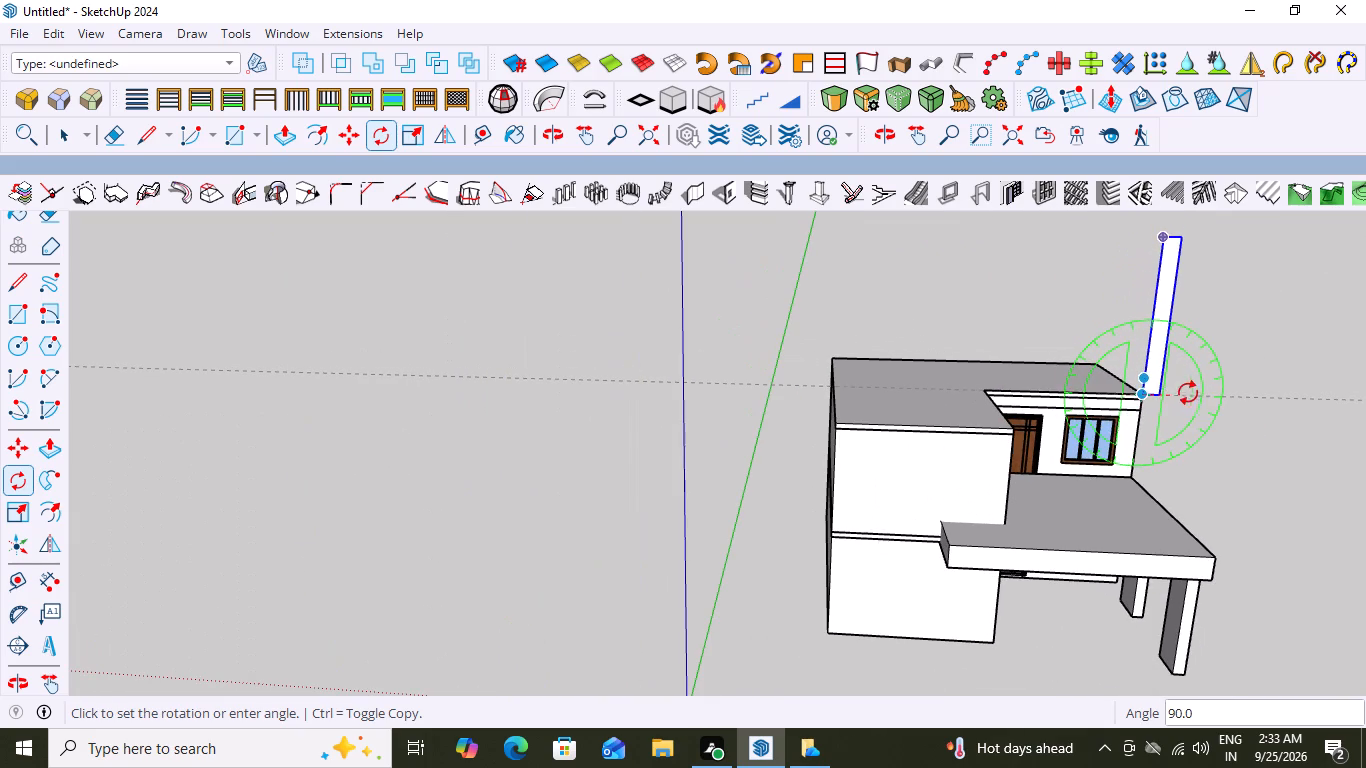
{"action": "scroll", "coordinate": [1203, 388], "scroll_direction": "up", "scroll_amount": 11}
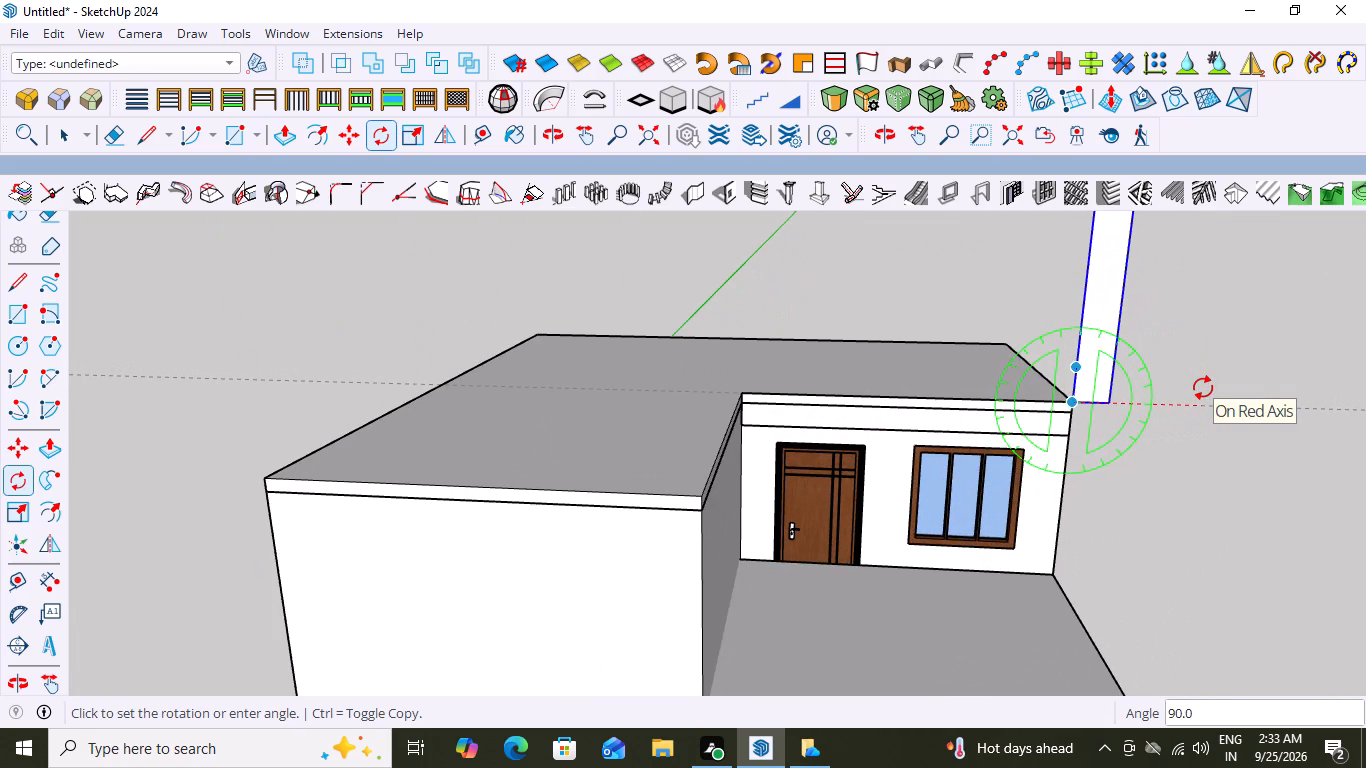
{"action": "type", "text": "90"}
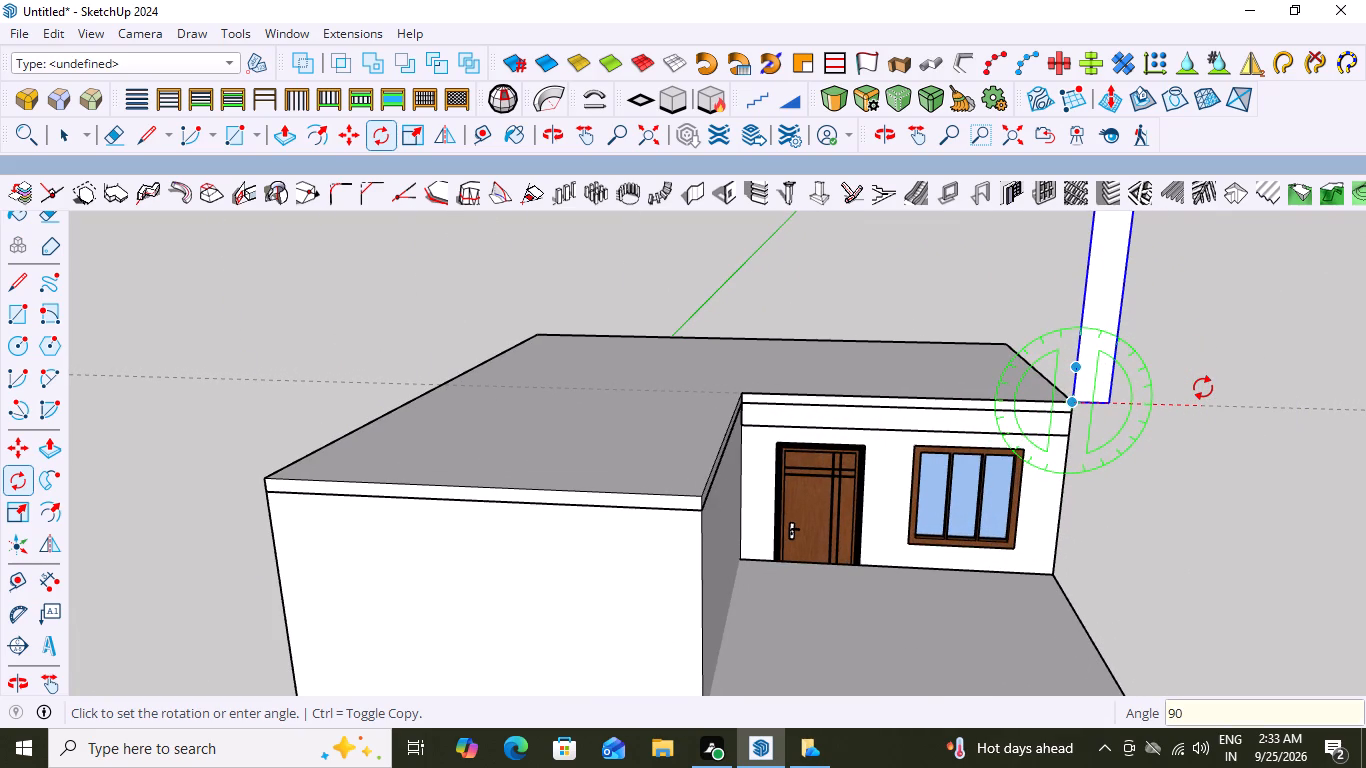
{"action": "key", "text": "Return"}
{"action": "scroll", "coordinate": [1094, 478], "scroll_direction": "down", "scroll_amount": 6}
{"action": "key", "text": "space"}
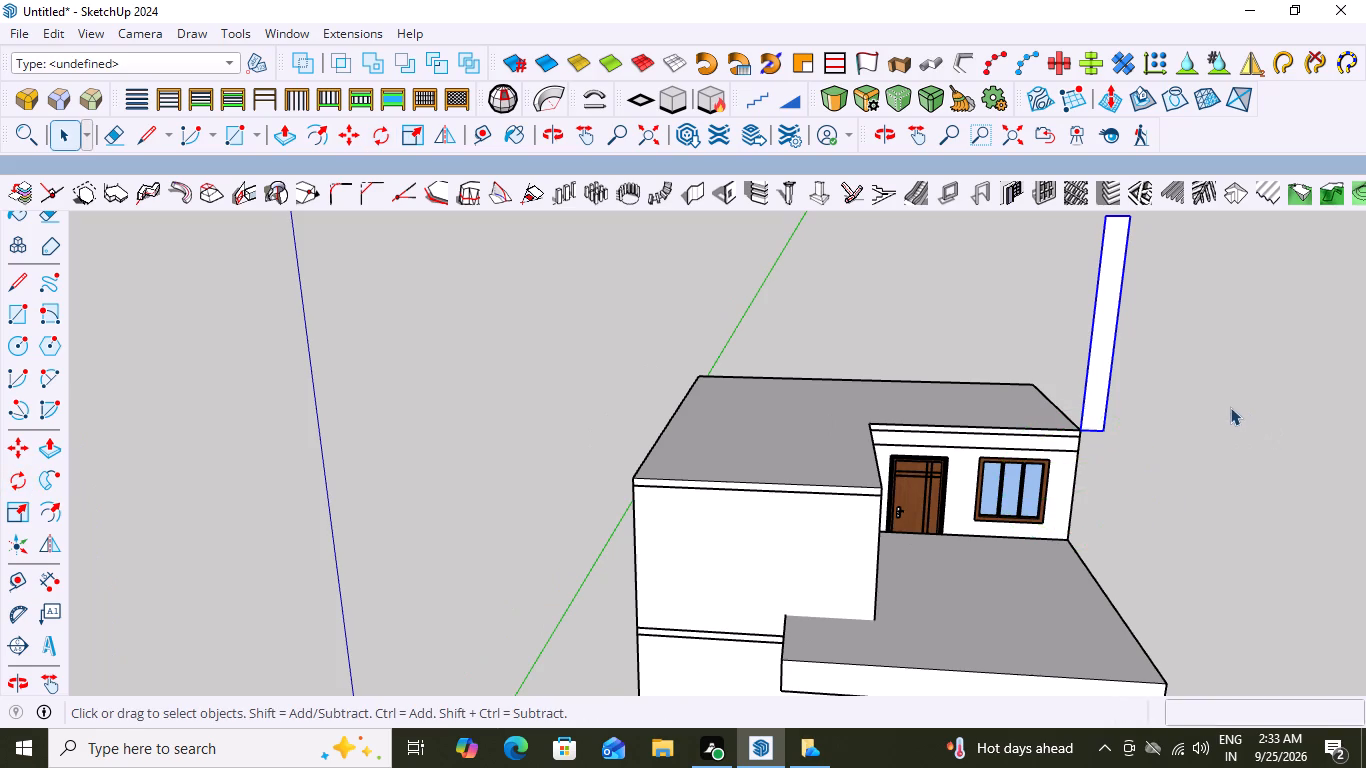
Move the upright band about 1' 7 7/8" inward so its lower outer corner meets the roof slab's front outer corner.
{"action": "scroll", "coordinate": [1228, 407], "scroll_direction": "up", "scroll_amount": 3}
{"action": "scroll", "coordinate": [1143, 453], "scroll_direction": "up", "scroll_amount": 3}
{"action": "scroll", "coordinate": [1046, 477], "scroll_direction": "up", "scroll_amount": 9}
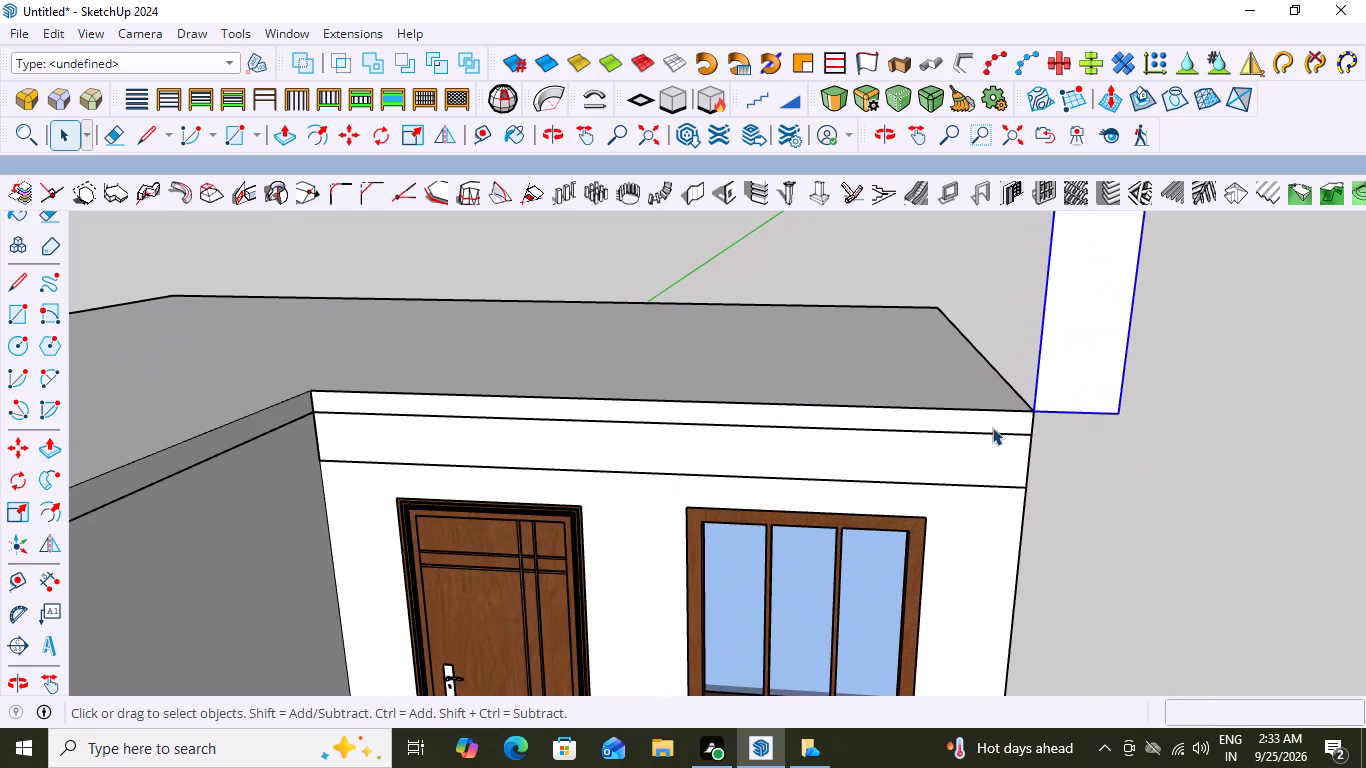
{"action": "scroll", "coordinate": [1056, 455], "scroll_direction": "down", "scroll_amount": 7}
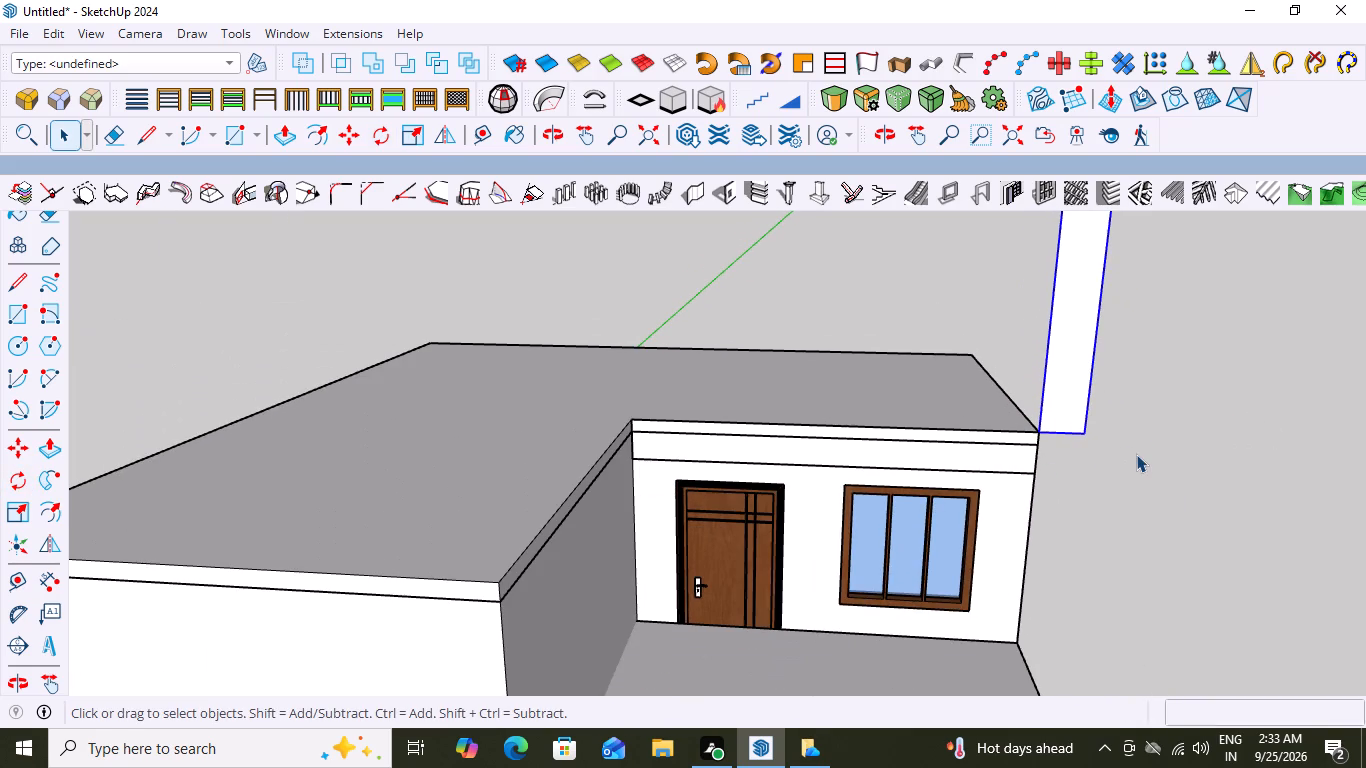
{"action": "key", "text": "m"}
{"action": "left_click", "coordinate": [1089, 438]}
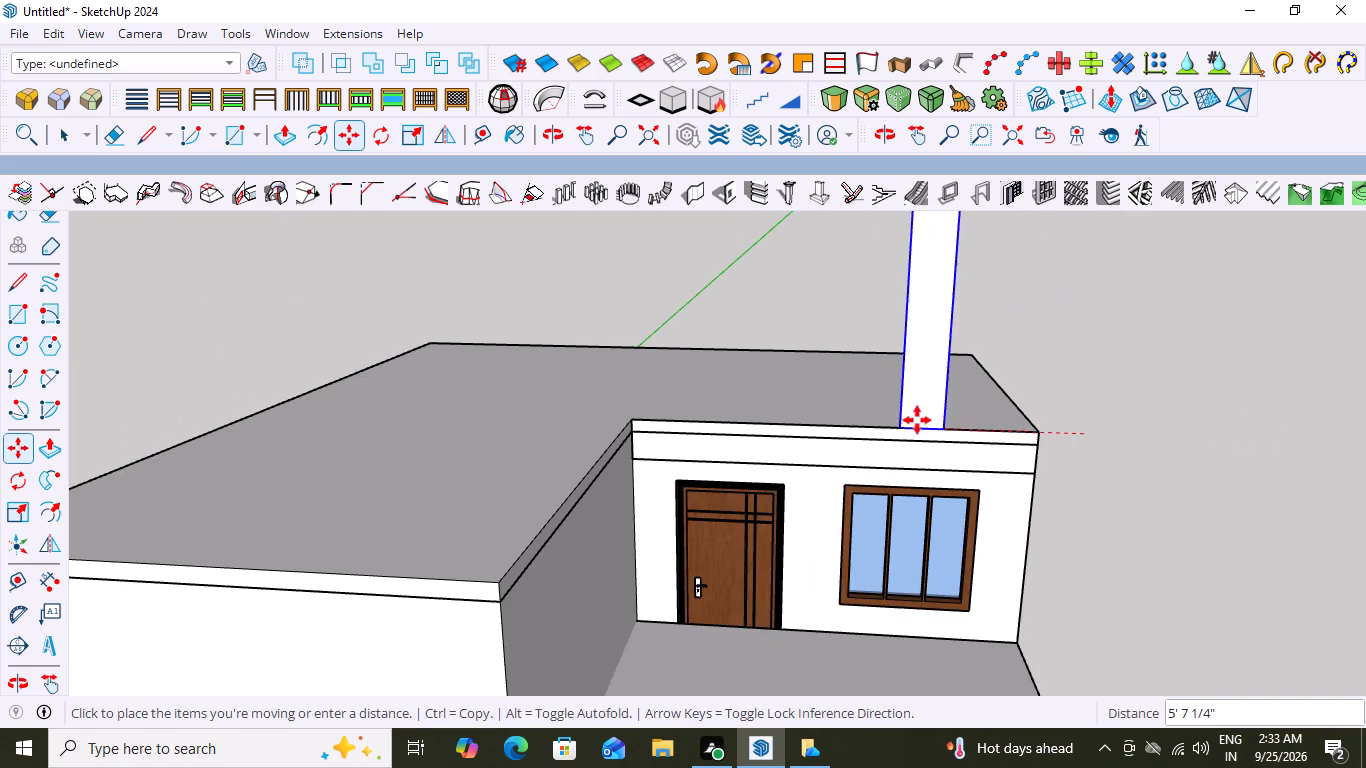
{"action": "scroll", "coordinate": [1045, 430], "scroll_direction": "up", "scroll_amount": 6}
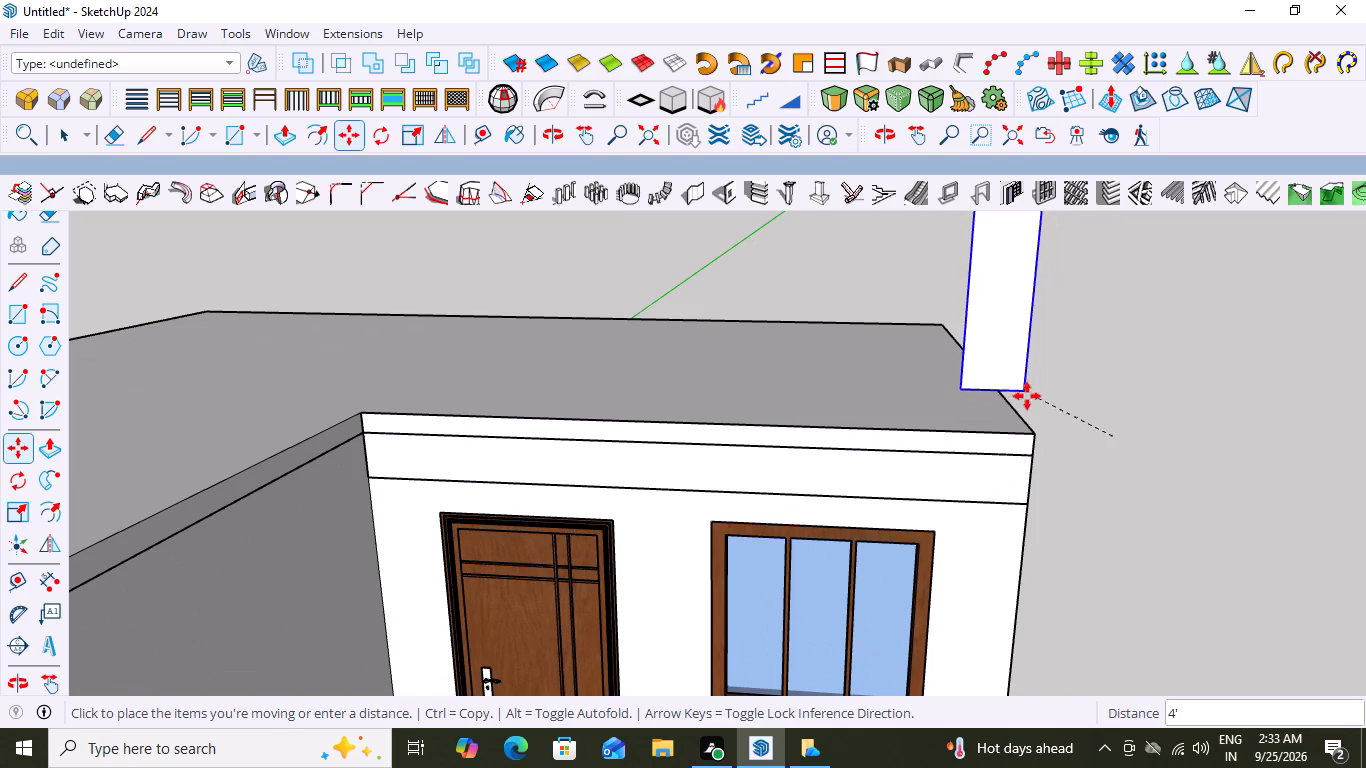
{"action": "left_click", "coordinate": [1033, 437]}
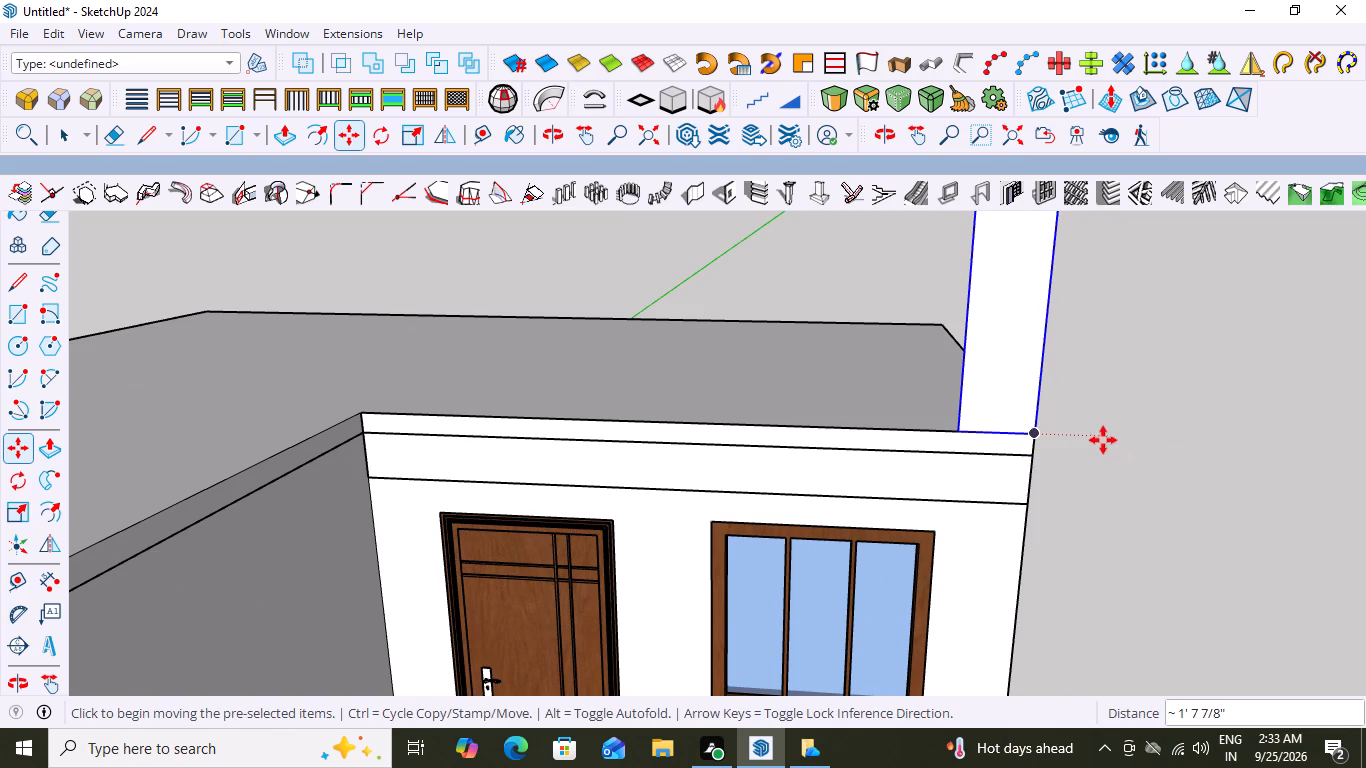
{"action": "key", "text": "space"}
{"action": "scroll", "coordinate": [1061, 444], "scroll_direction": "down", "scroll_amount": 17}
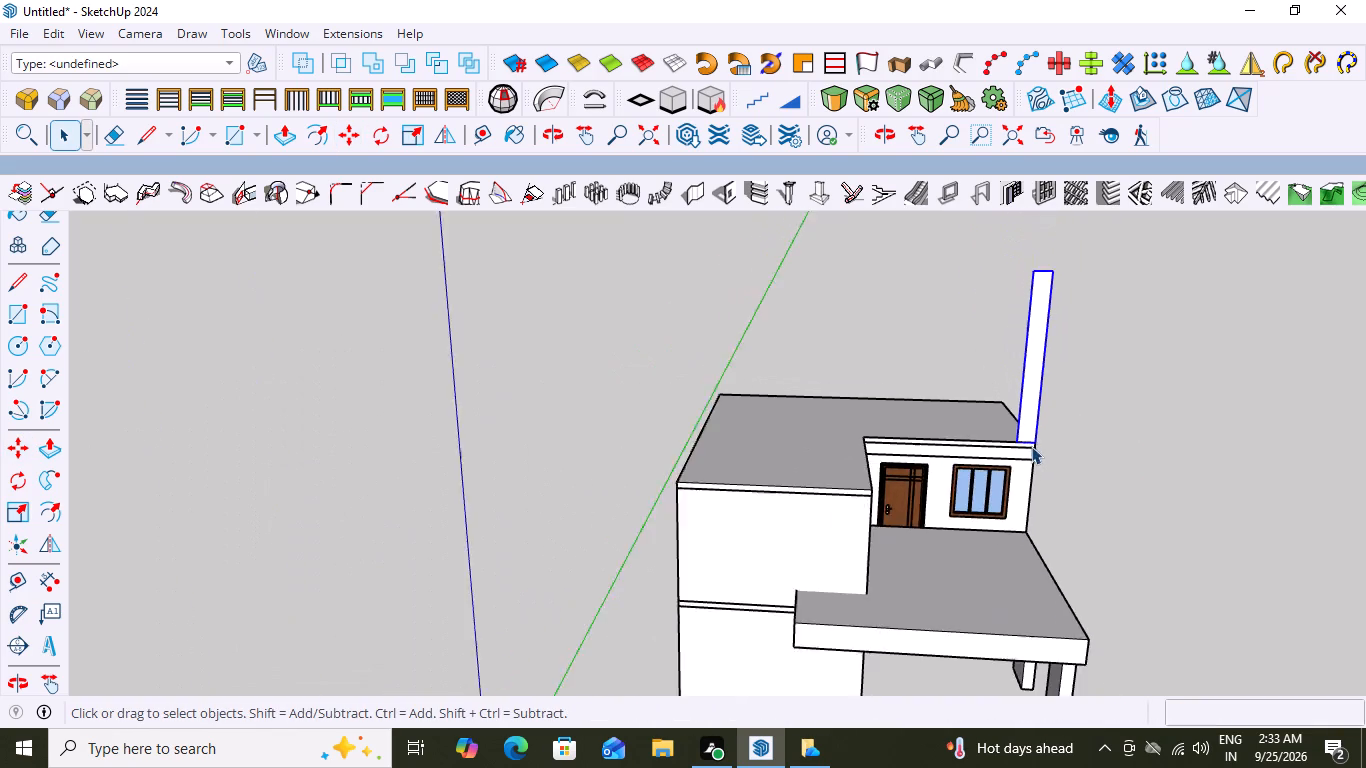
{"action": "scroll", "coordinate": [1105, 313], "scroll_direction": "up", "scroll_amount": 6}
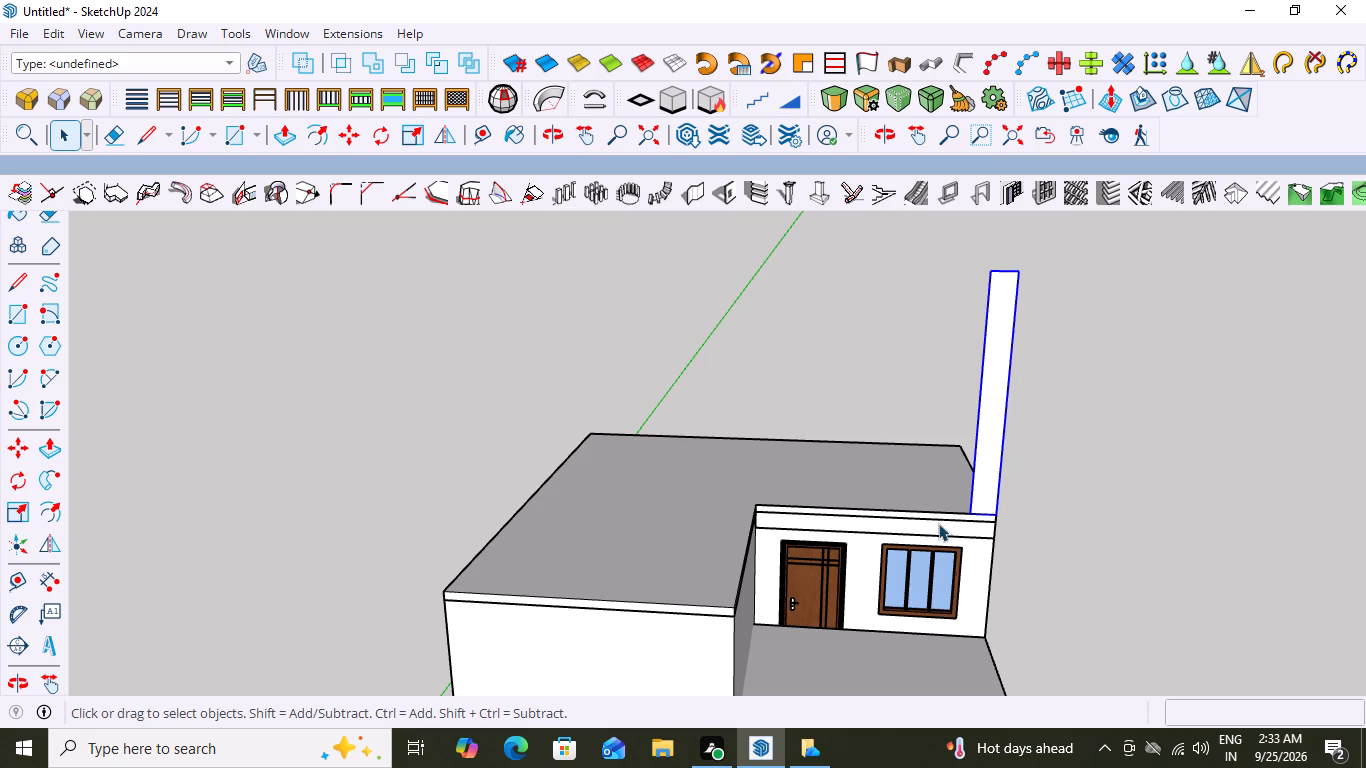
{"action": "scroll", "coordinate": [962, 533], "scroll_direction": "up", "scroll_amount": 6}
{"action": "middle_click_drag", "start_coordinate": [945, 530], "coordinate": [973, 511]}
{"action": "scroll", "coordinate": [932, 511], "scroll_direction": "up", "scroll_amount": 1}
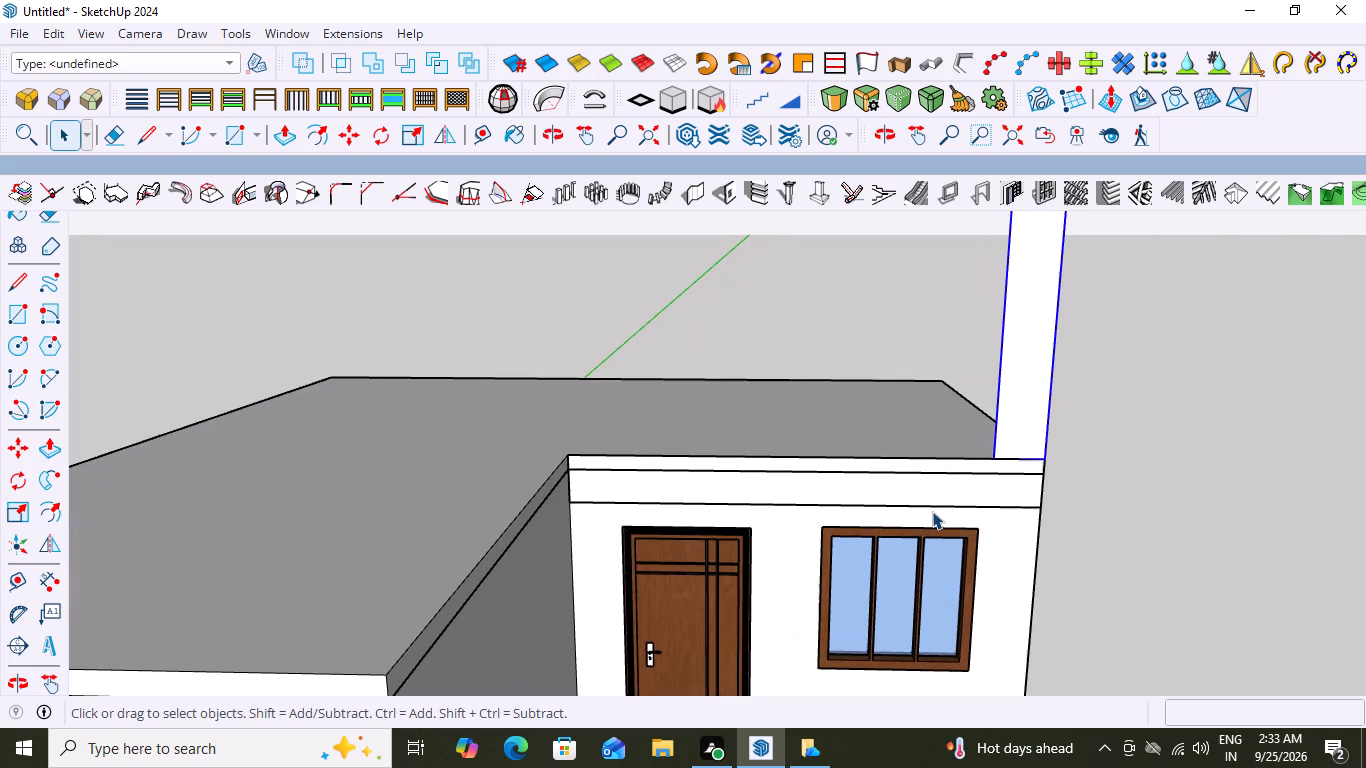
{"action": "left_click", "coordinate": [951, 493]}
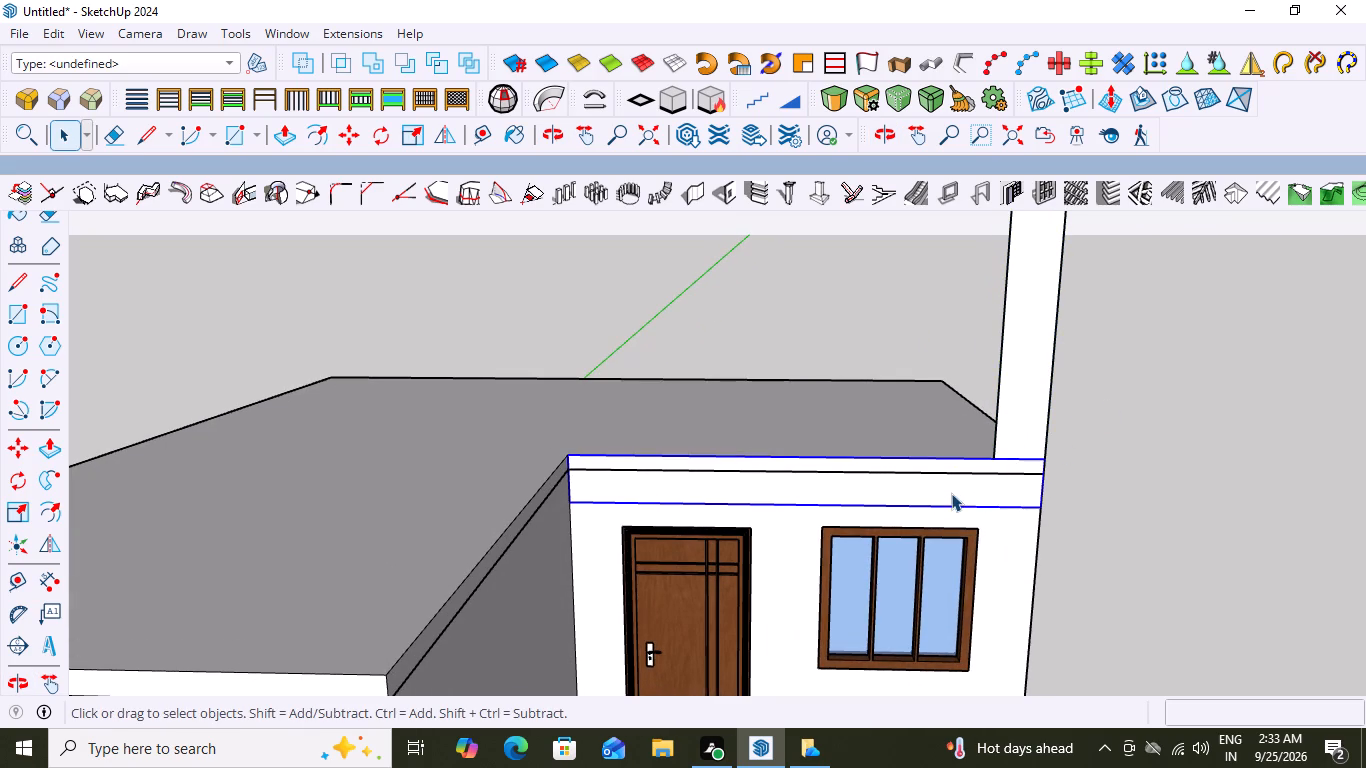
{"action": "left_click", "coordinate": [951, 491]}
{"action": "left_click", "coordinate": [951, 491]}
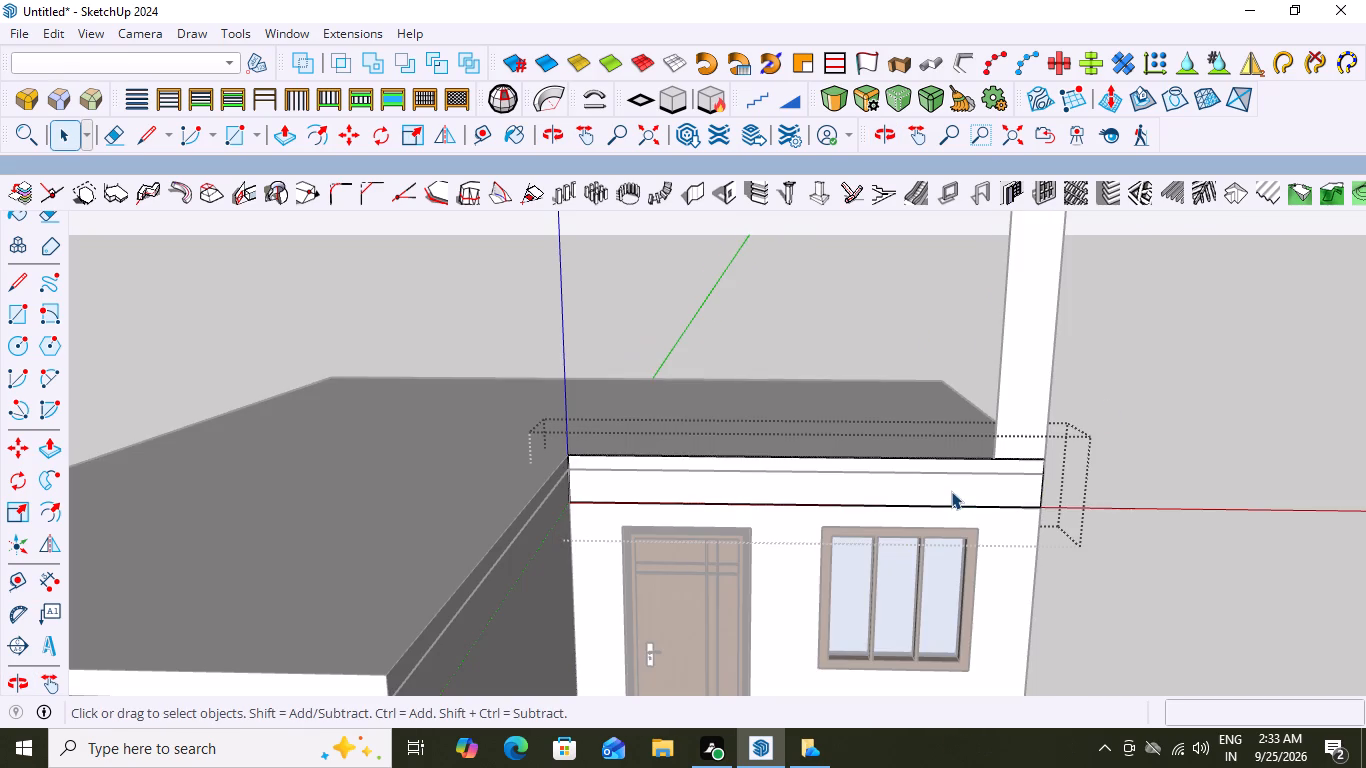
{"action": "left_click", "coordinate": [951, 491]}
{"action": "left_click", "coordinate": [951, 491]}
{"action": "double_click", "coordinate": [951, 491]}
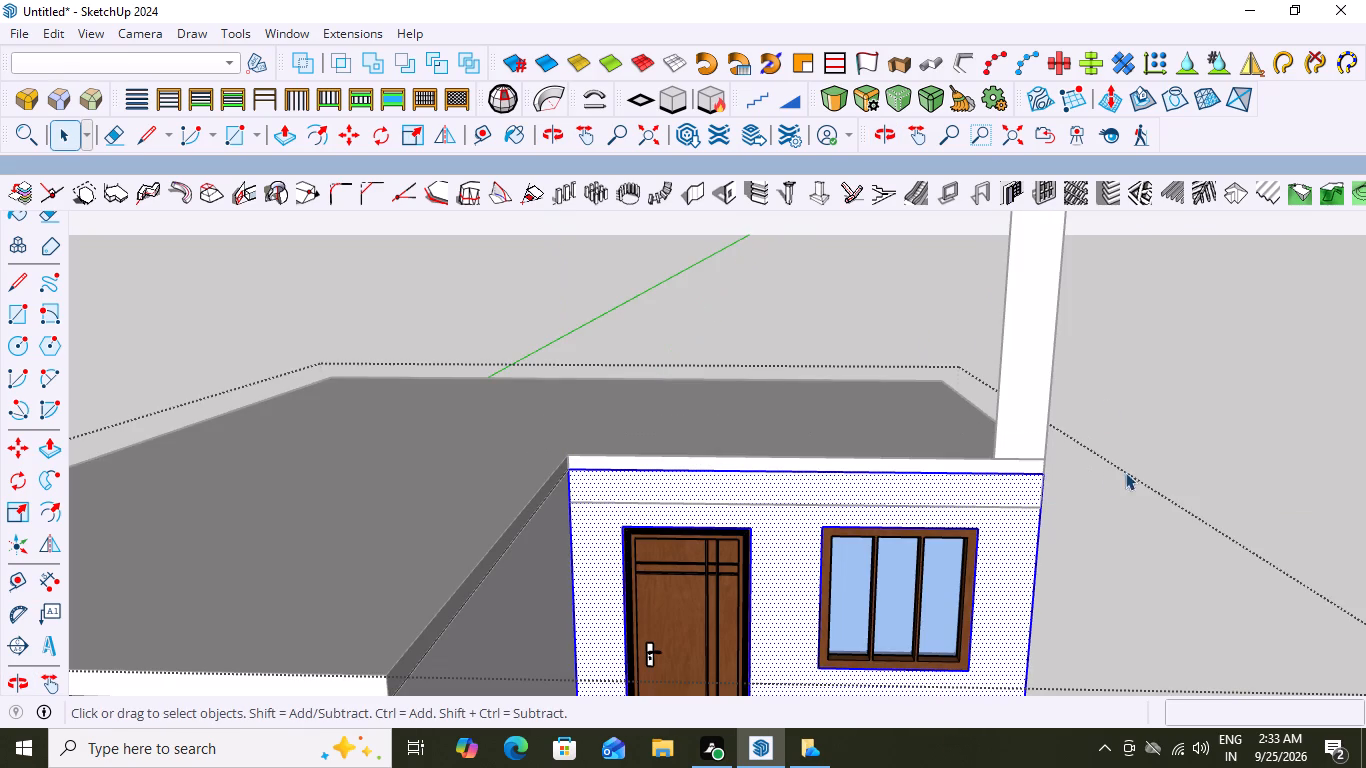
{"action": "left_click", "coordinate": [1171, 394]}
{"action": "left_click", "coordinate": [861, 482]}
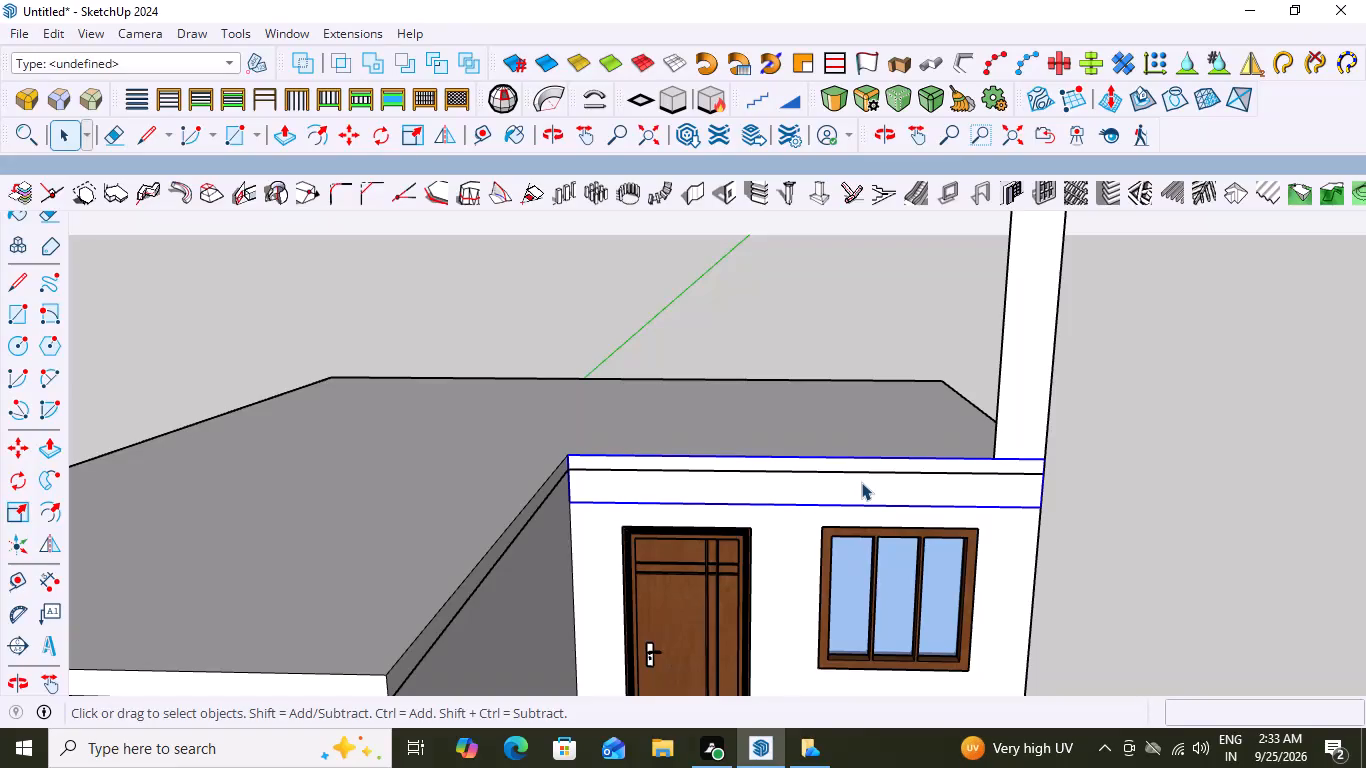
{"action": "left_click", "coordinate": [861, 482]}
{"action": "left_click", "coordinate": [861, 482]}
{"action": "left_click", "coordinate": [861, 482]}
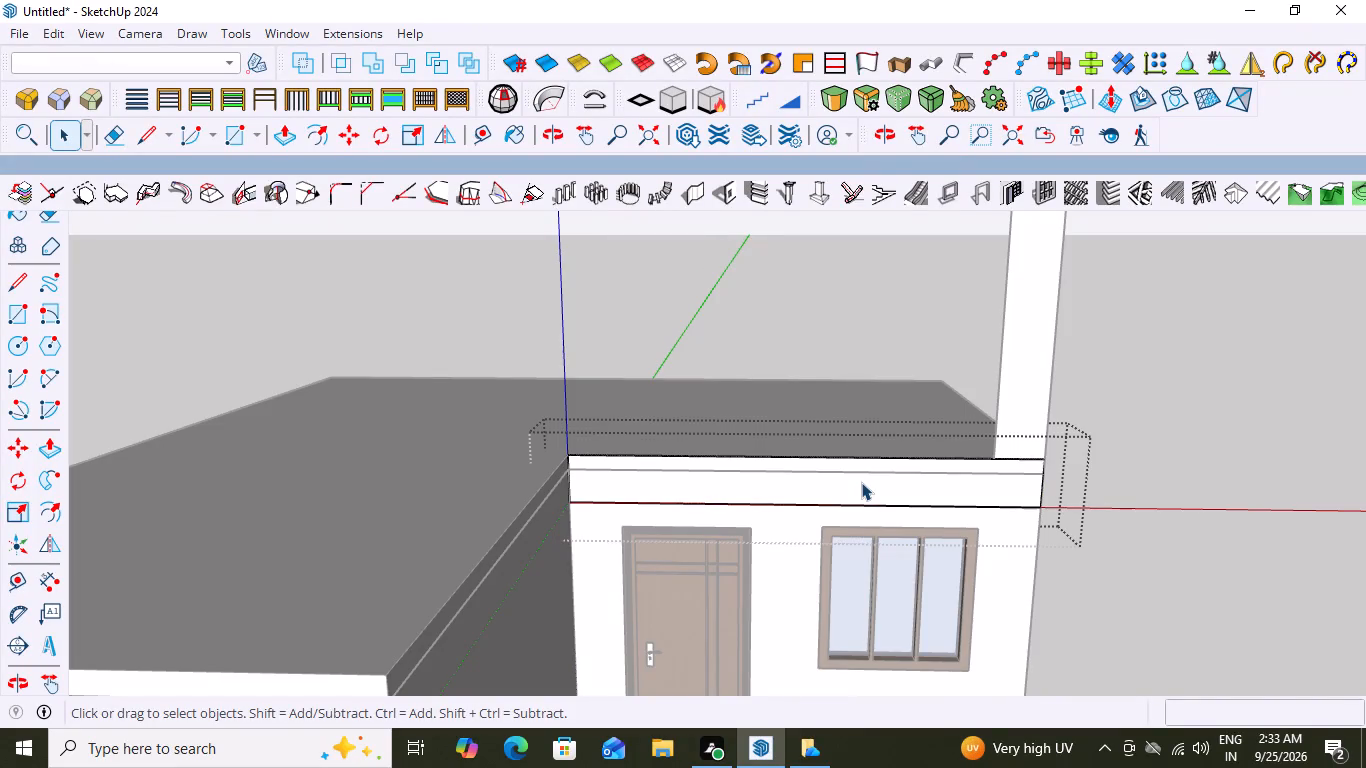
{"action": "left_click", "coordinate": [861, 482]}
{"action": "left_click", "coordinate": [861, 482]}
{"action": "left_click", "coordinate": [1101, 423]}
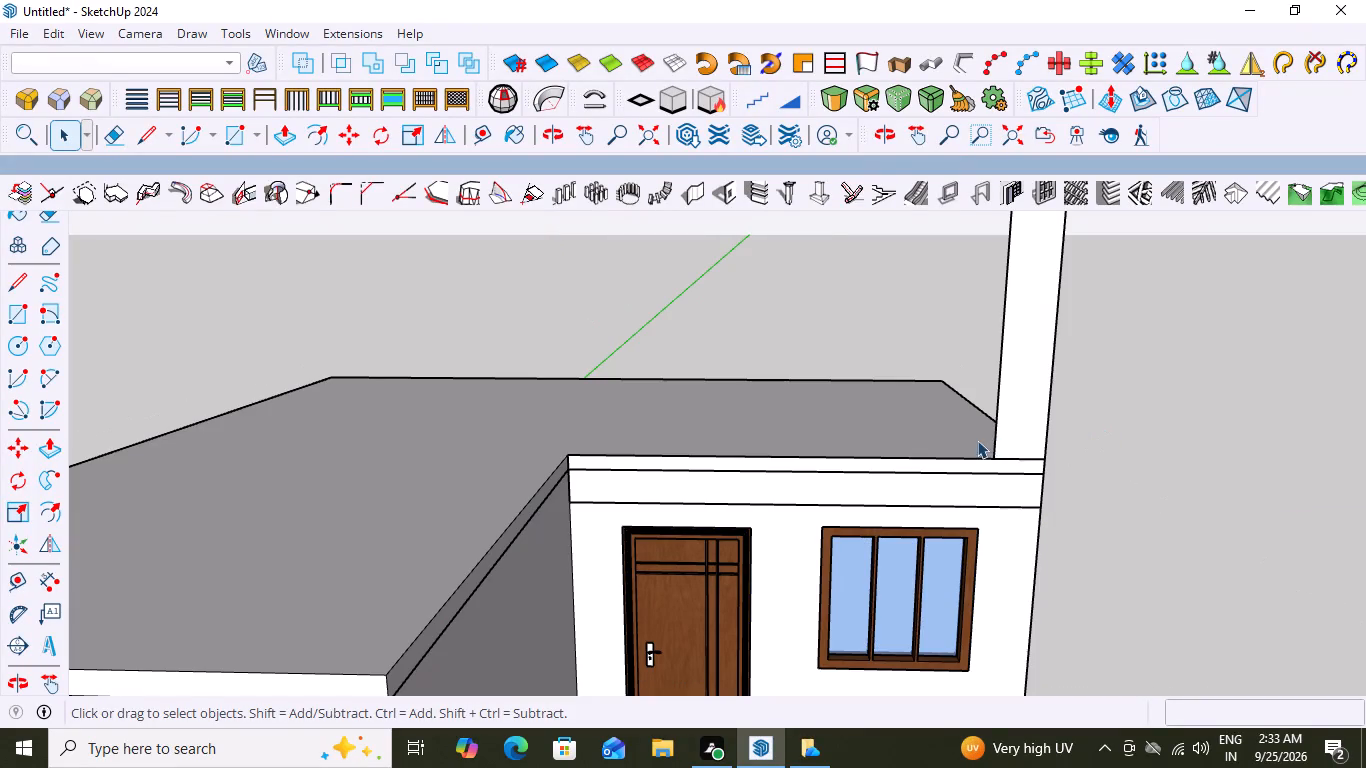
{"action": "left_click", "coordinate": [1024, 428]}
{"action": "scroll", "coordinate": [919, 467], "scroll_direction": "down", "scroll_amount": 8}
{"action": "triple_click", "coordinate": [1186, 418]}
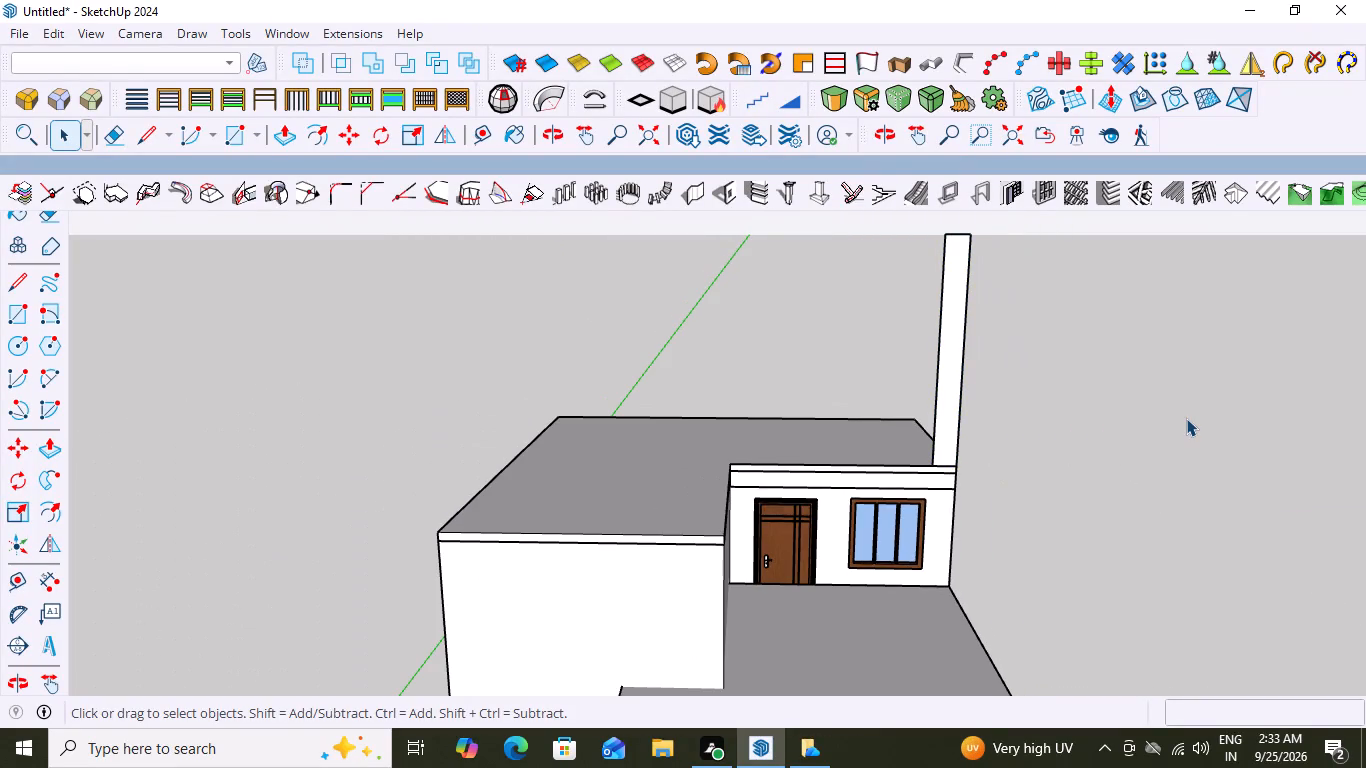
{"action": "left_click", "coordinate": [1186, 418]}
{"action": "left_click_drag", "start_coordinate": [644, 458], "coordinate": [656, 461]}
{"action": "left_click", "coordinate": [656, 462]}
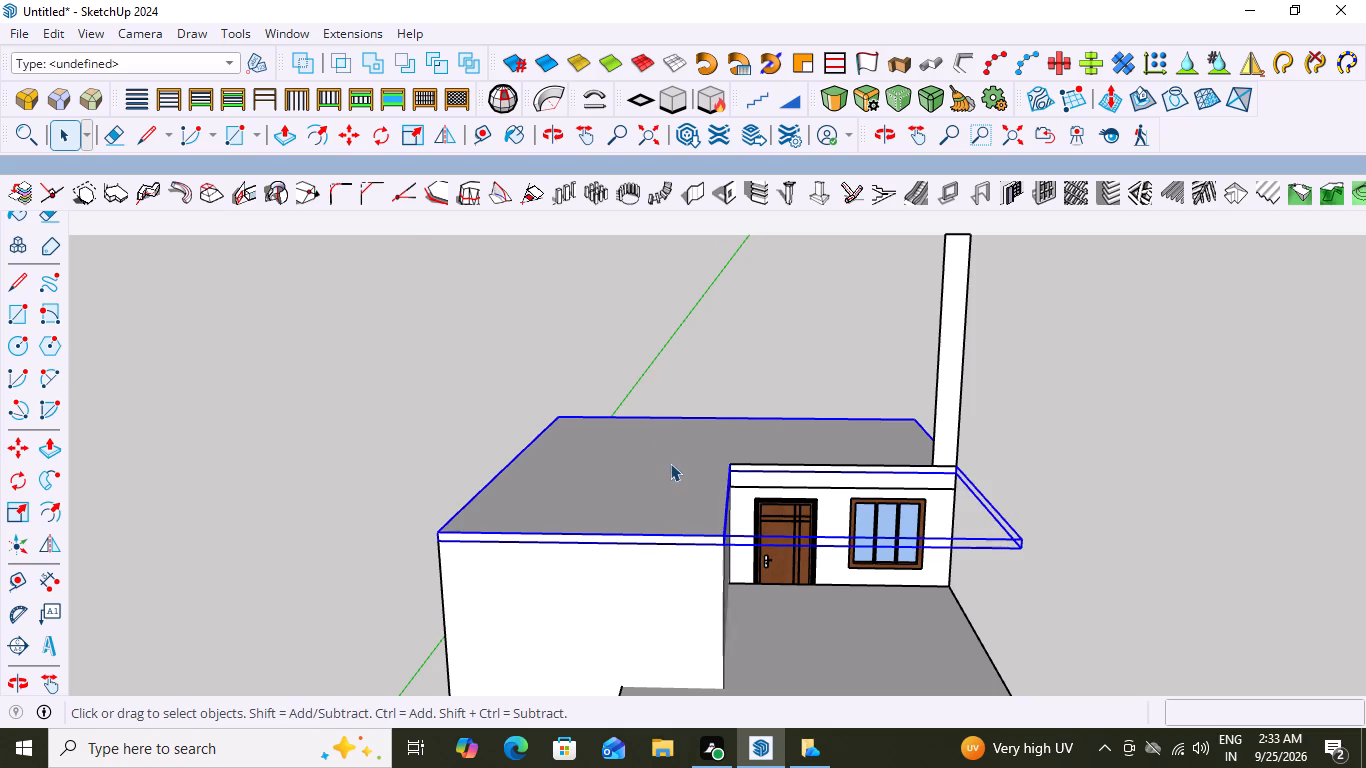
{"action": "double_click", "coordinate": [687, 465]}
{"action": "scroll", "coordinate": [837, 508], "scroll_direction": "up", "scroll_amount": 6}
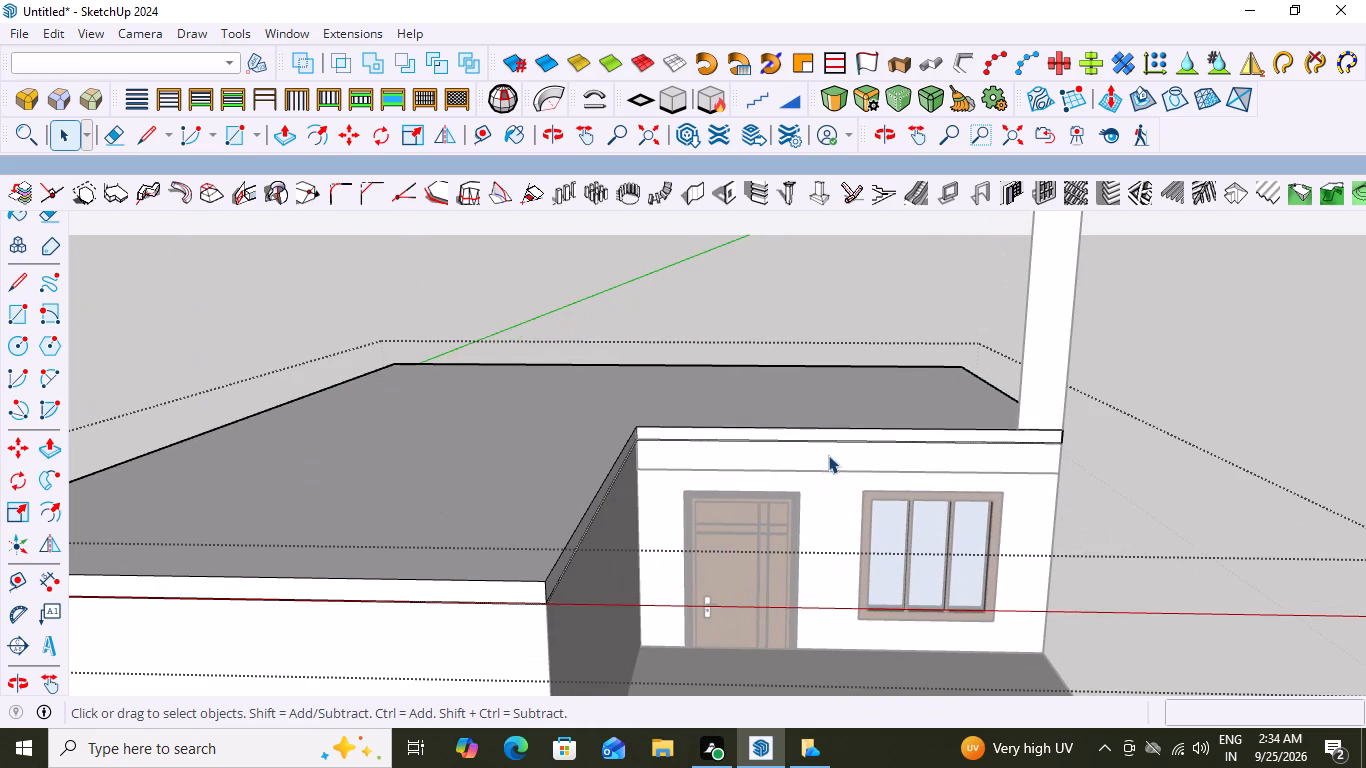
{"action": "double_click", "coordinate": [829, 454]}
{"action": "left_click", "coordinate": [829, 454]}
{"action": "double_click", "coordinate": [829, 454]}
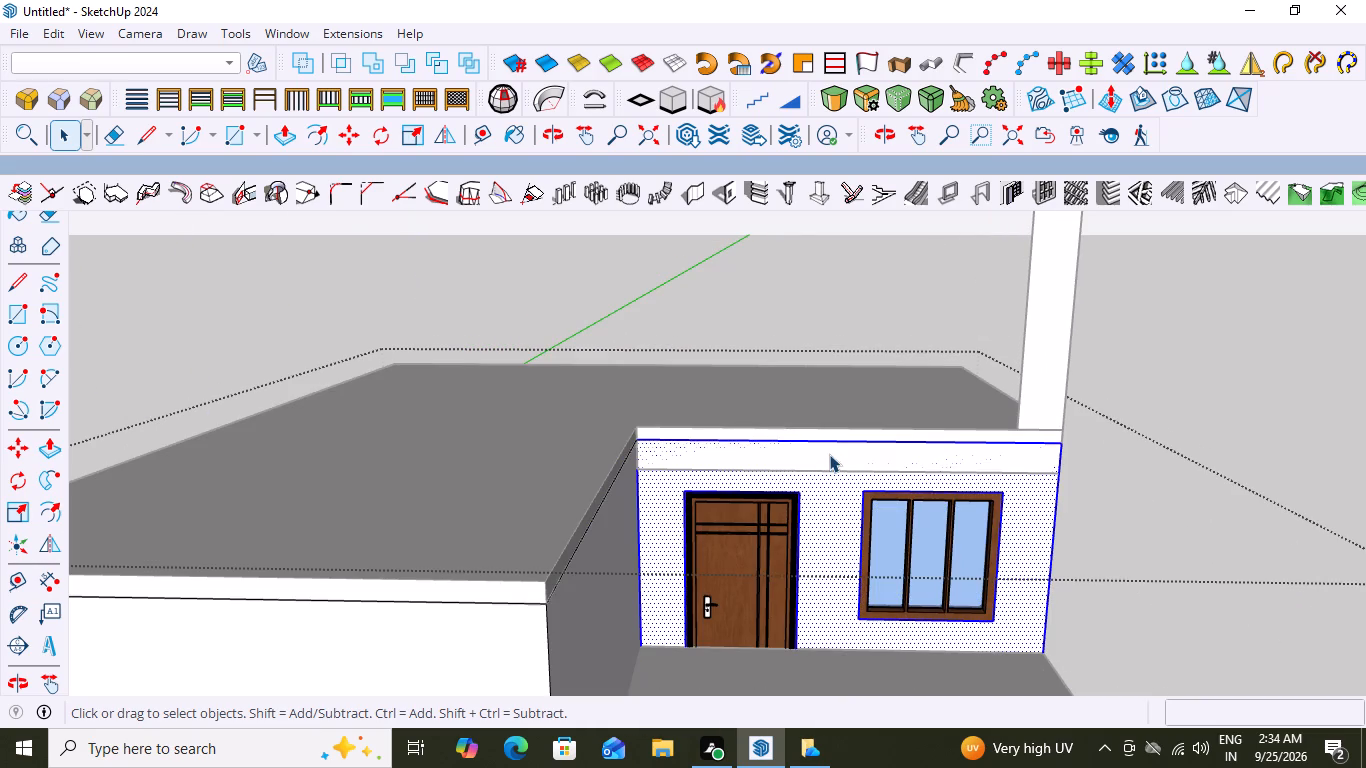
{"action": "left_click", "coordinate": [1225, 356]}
Inside the horizontal band's group above the door and window, extrude its front face outward about 9 5/8".
{"action": "left_click", "coordinate": [968, 465]}
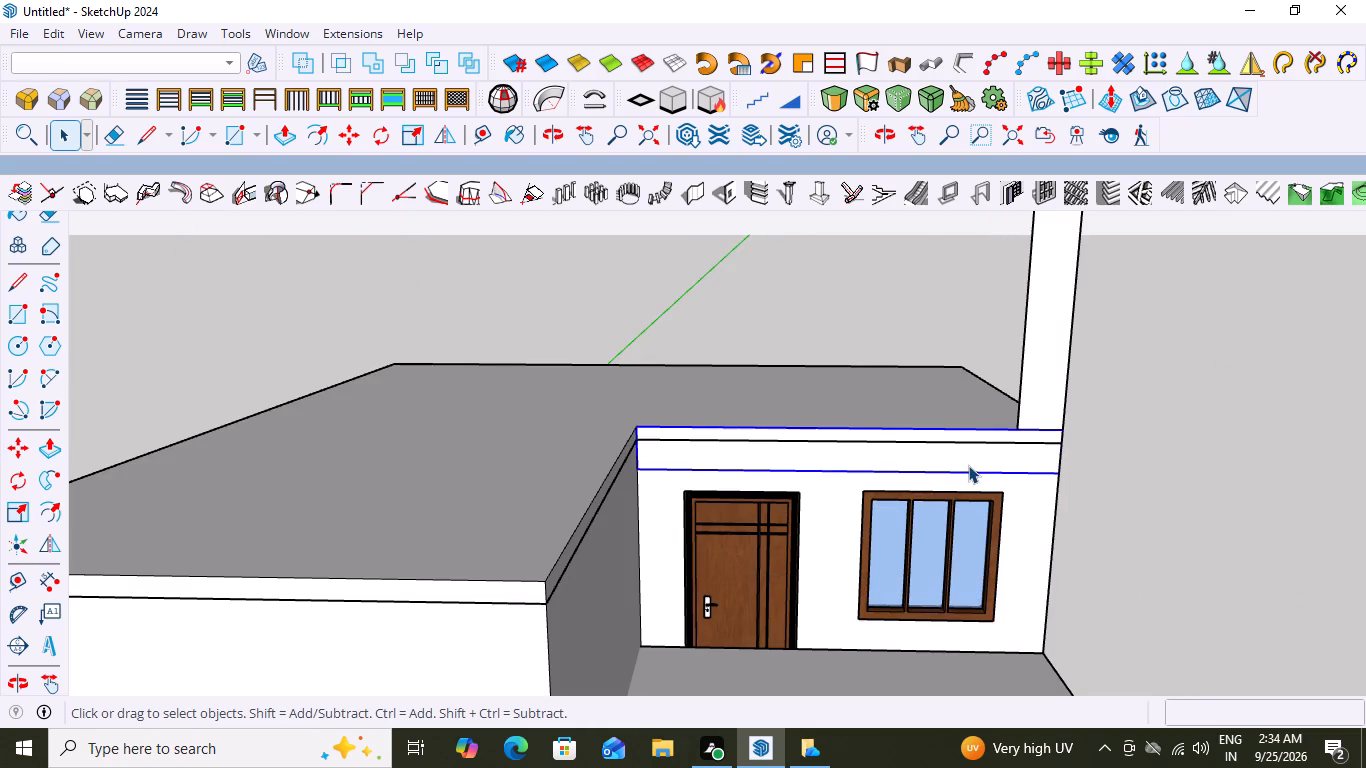
{"action": "left_click", "coordinate": [968, 465]}
{"action": "left_click", "coordinate": [968, 465]}
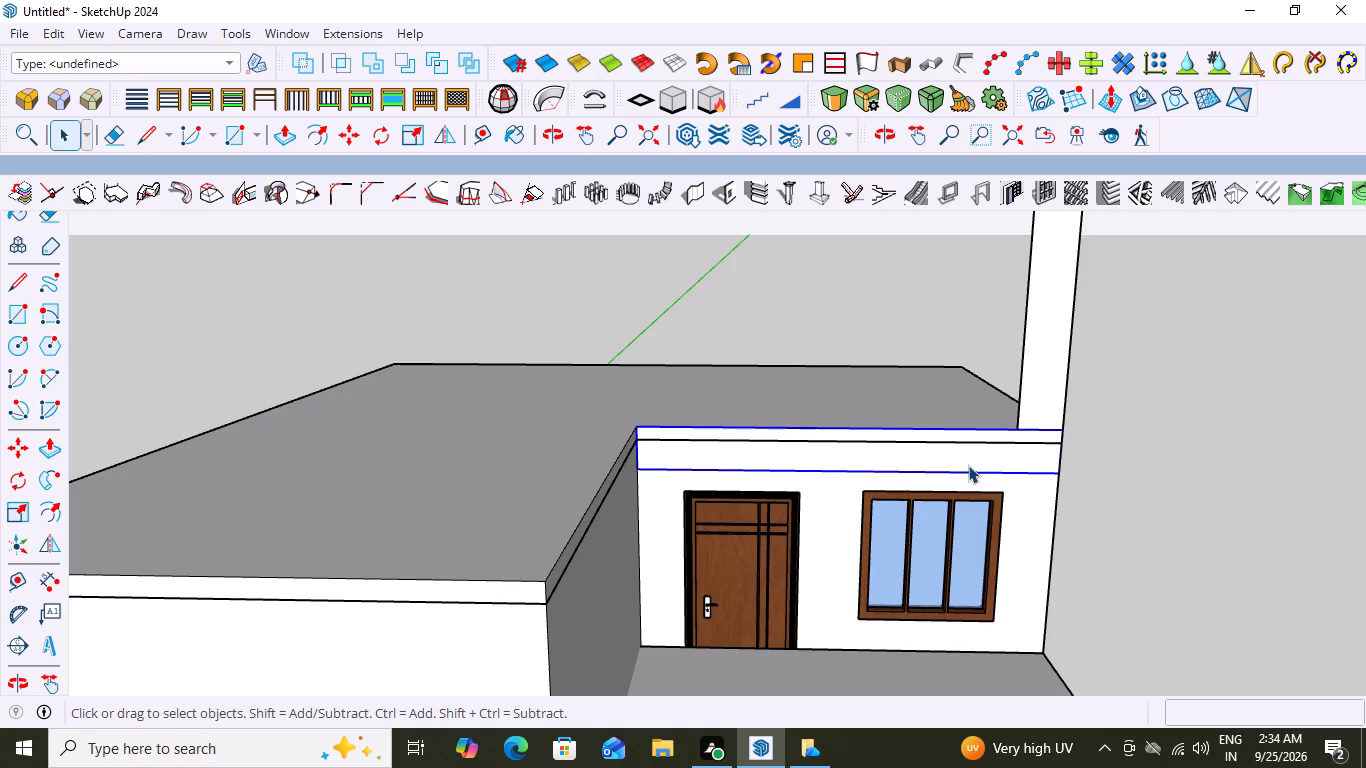
{"action": "double_click", "coordinate": [968, 465]}
{"action": "left_click", "coordinate": [968, 465]}
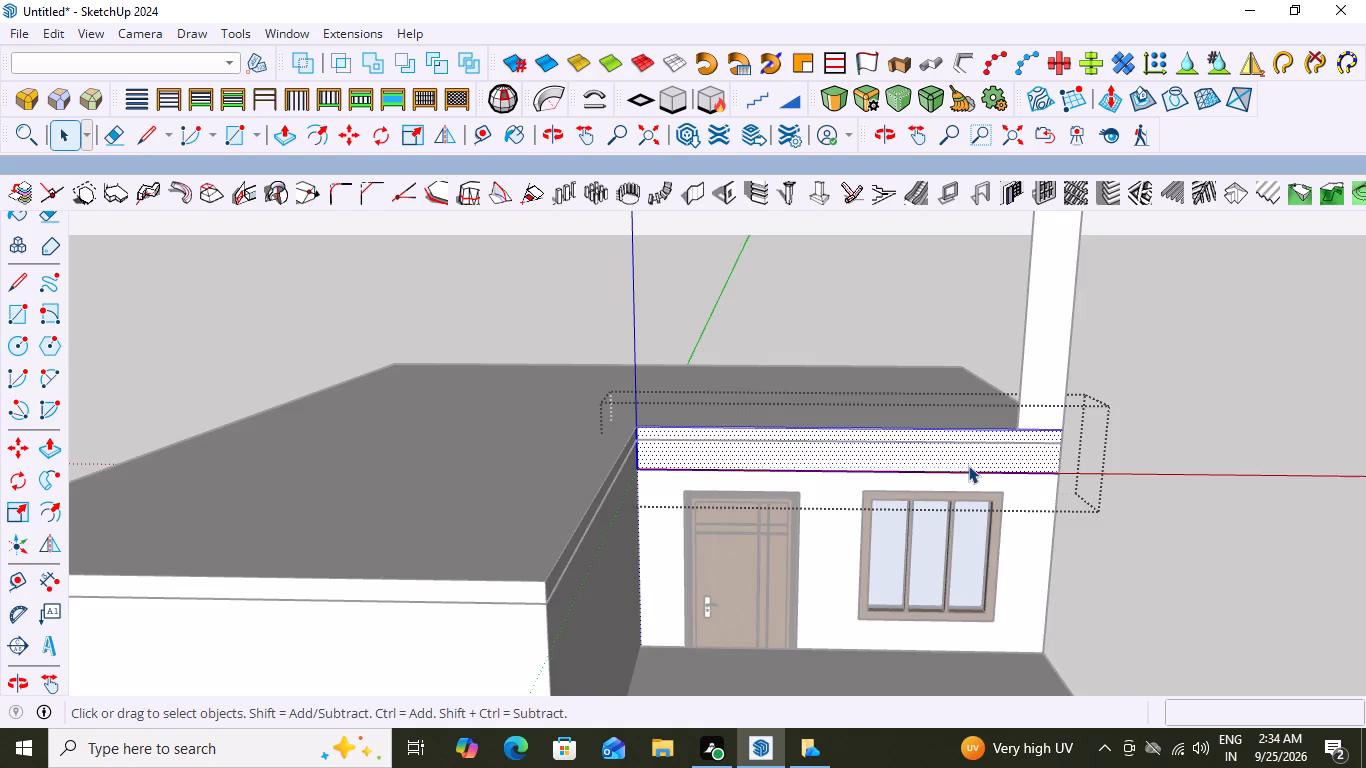
{"action": "key", "text": "p"}
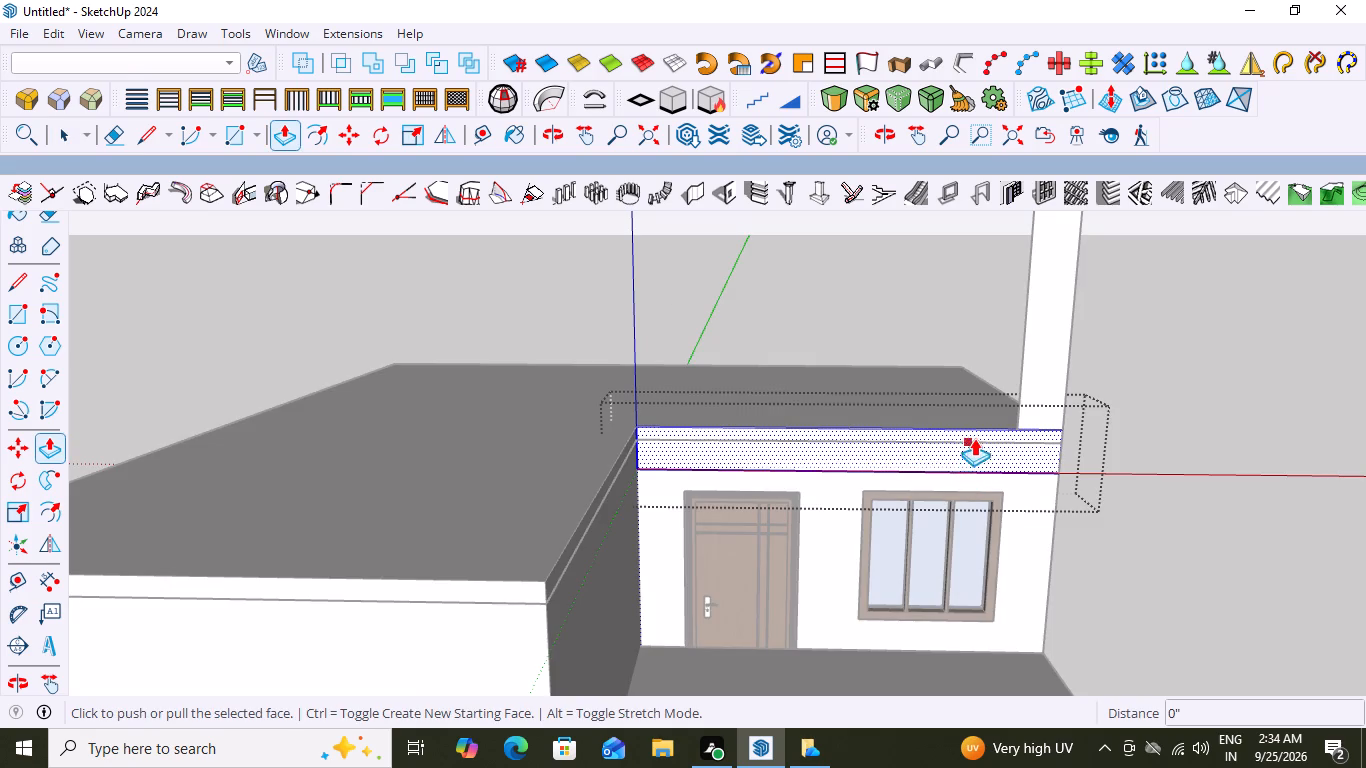
{"action": "left_click", "coordinate": [978, 443]}
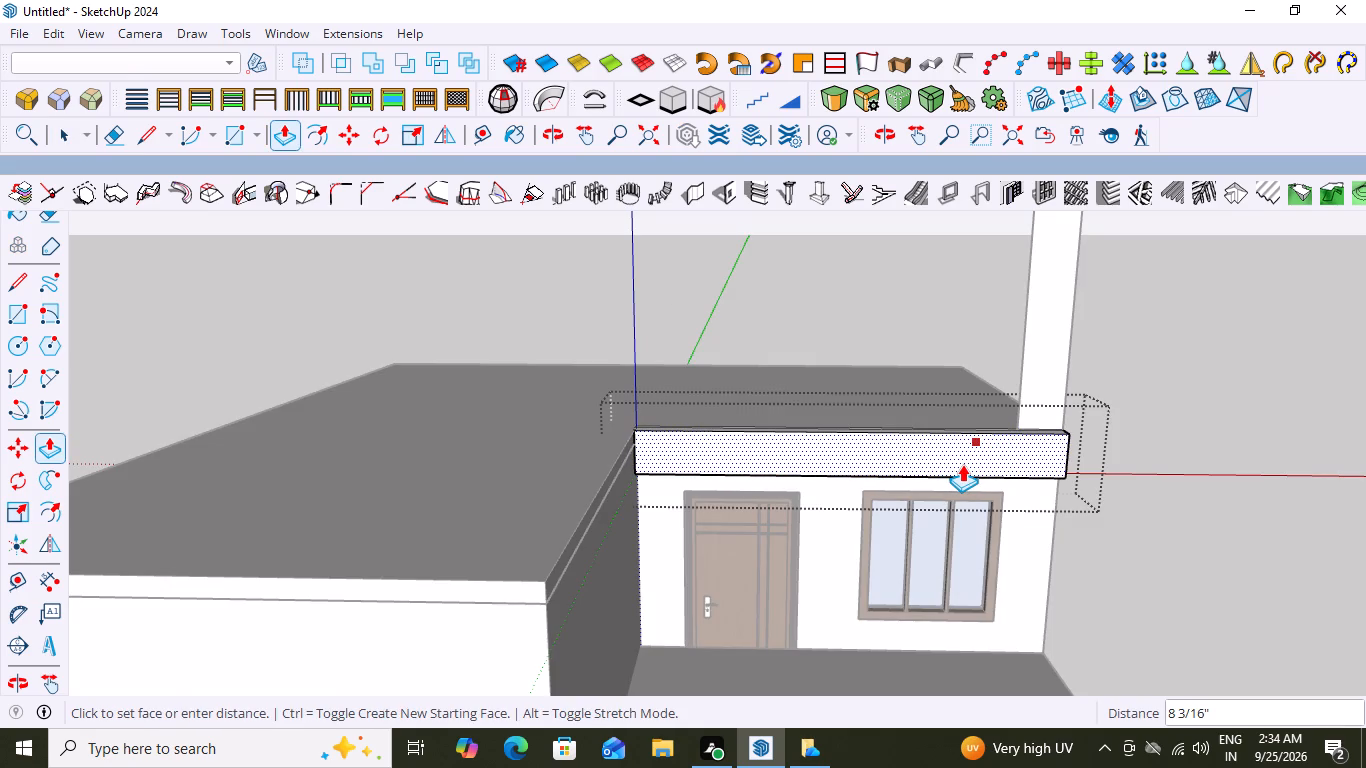
{"action": "middle_click_drag", "start_coordinate": [963, 462], "coordinate": [852, 463]}
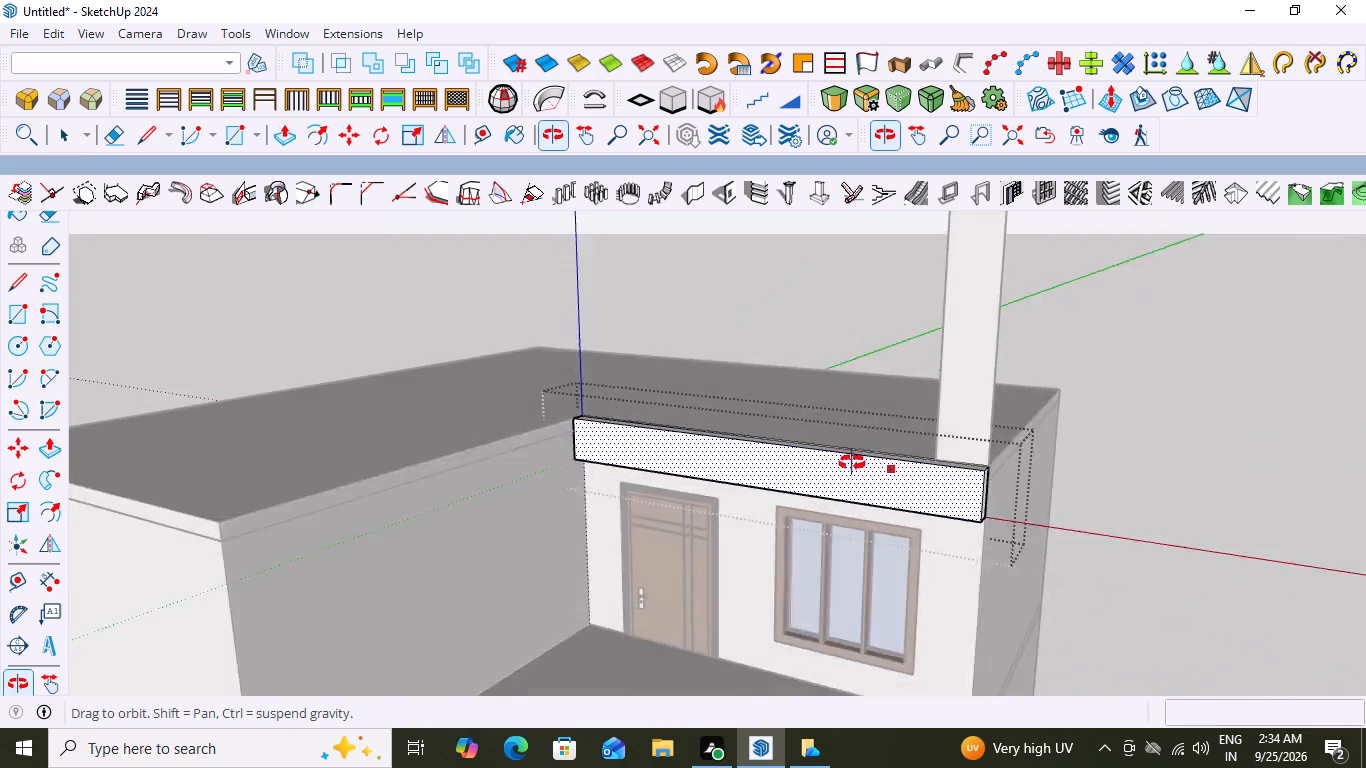
{"action": "middle_click_drag", "start_coordinate": [852, 463], "coordinate": [977, 406]}
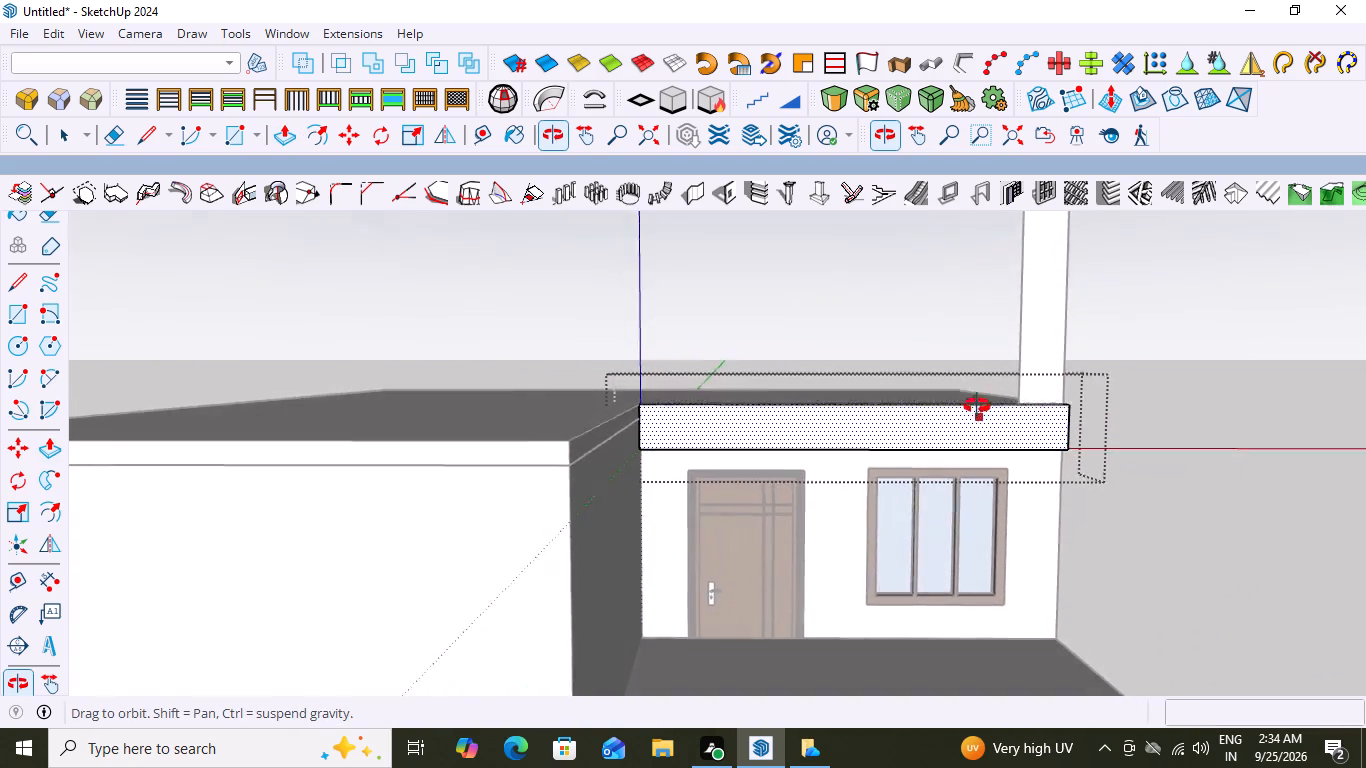
{"action": "middle_click_drag", "start_coordinate": [977, 406], "coordinate": [972, 478]}
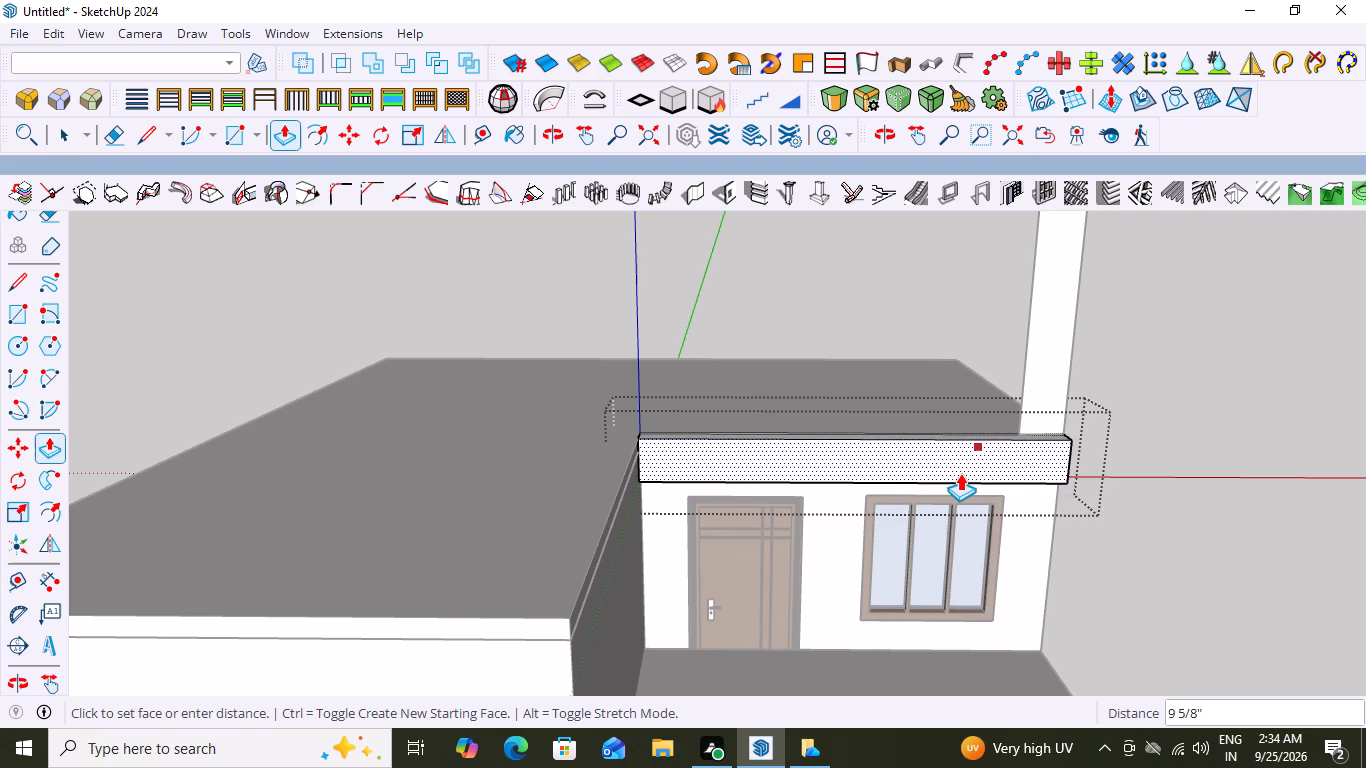
{"action": "left_click", "coordinate": [960, 473]}
{"action": "key", "text": "space"}
Inside the upright band's group, extrude its front face outward 9 5/8", flush with the front of the horizontal band.
{"action": "middle_click_drag", "start_coordinate": [1135, 458], "coordinate": [1005, 385]}
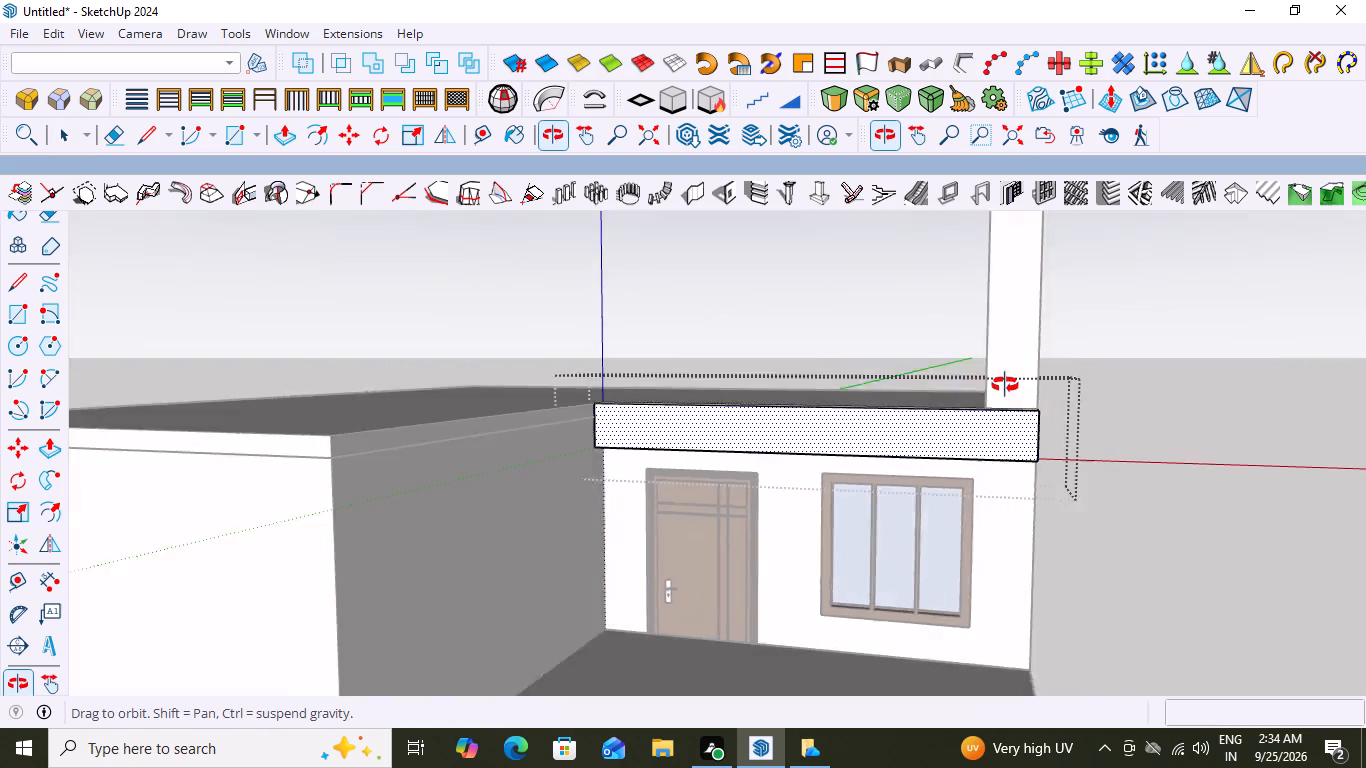
{"action": "middle_click_drag", "start_coordinate": [1005, 385], "coordinate": [1139, 475]}
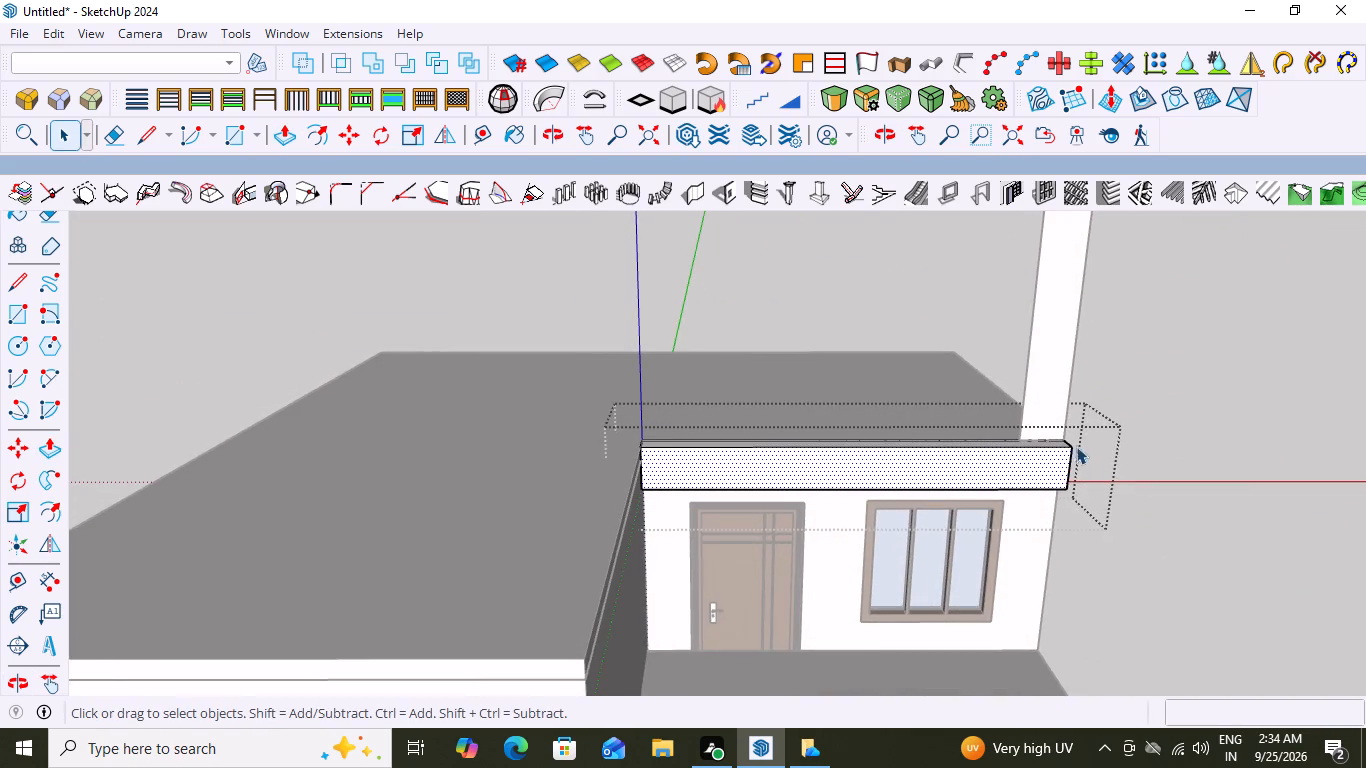
{"action": "scroll", "coordinate": [1044, 439], "scroll_direction": "up", "scroll_amount": 2}
{"action": "key", "text": "space"}
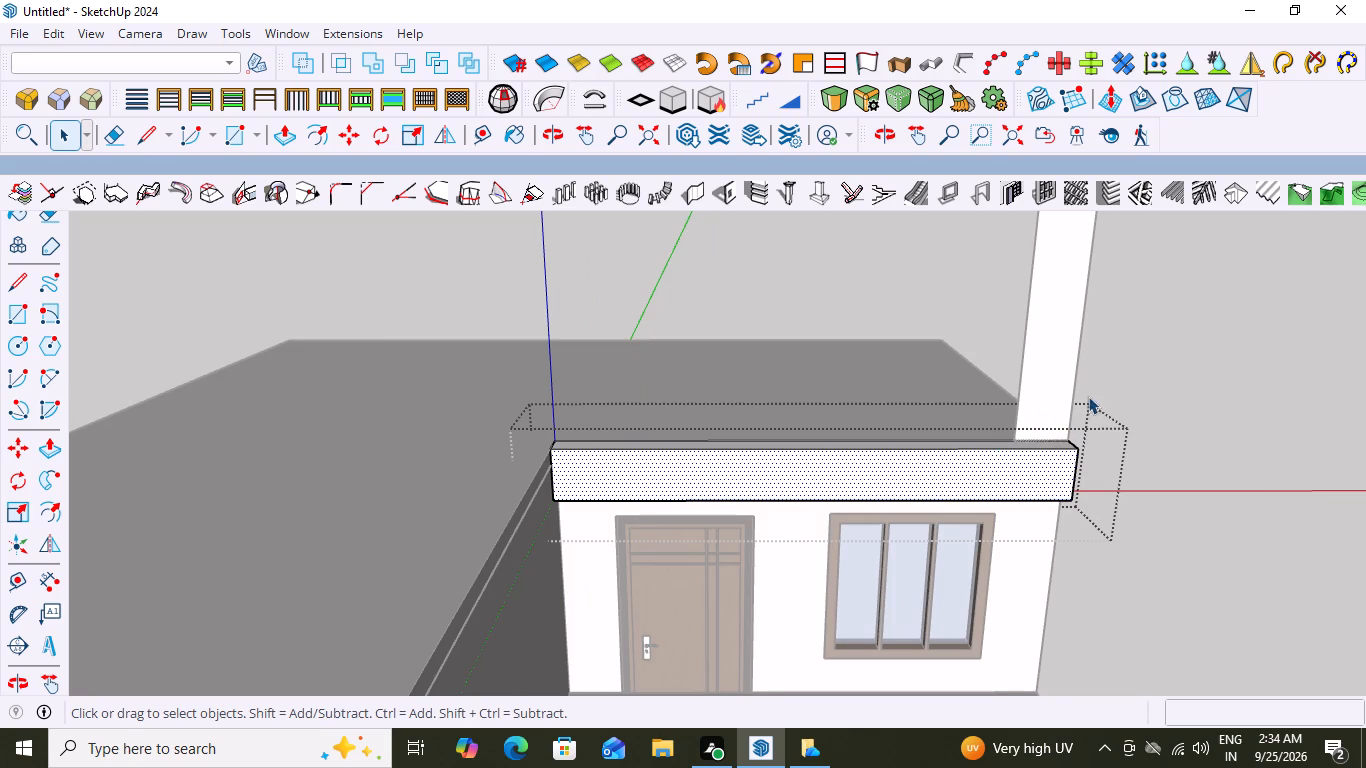
{"action": "scroll", "coordinate": [1107, 396], "scroll_direction": "down", "scroll_amount": 2}
{"action": "left_click", "coordinate": [1151, 371]}
{"action": "double_click", "coordinate": [1052, 391]}
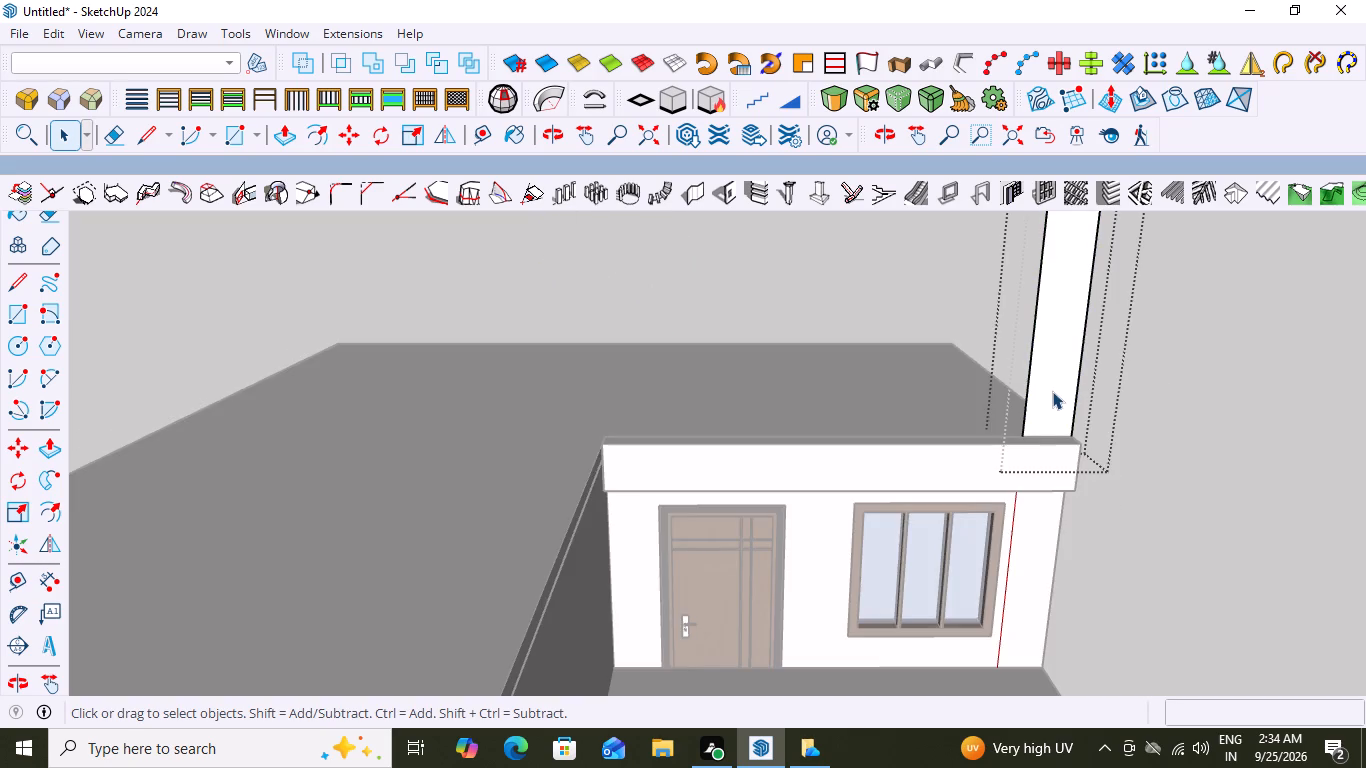
{"action": "scroll", "coordinate": [1052, 391], "scroll_direction": "down", "scroll_amount": 15}
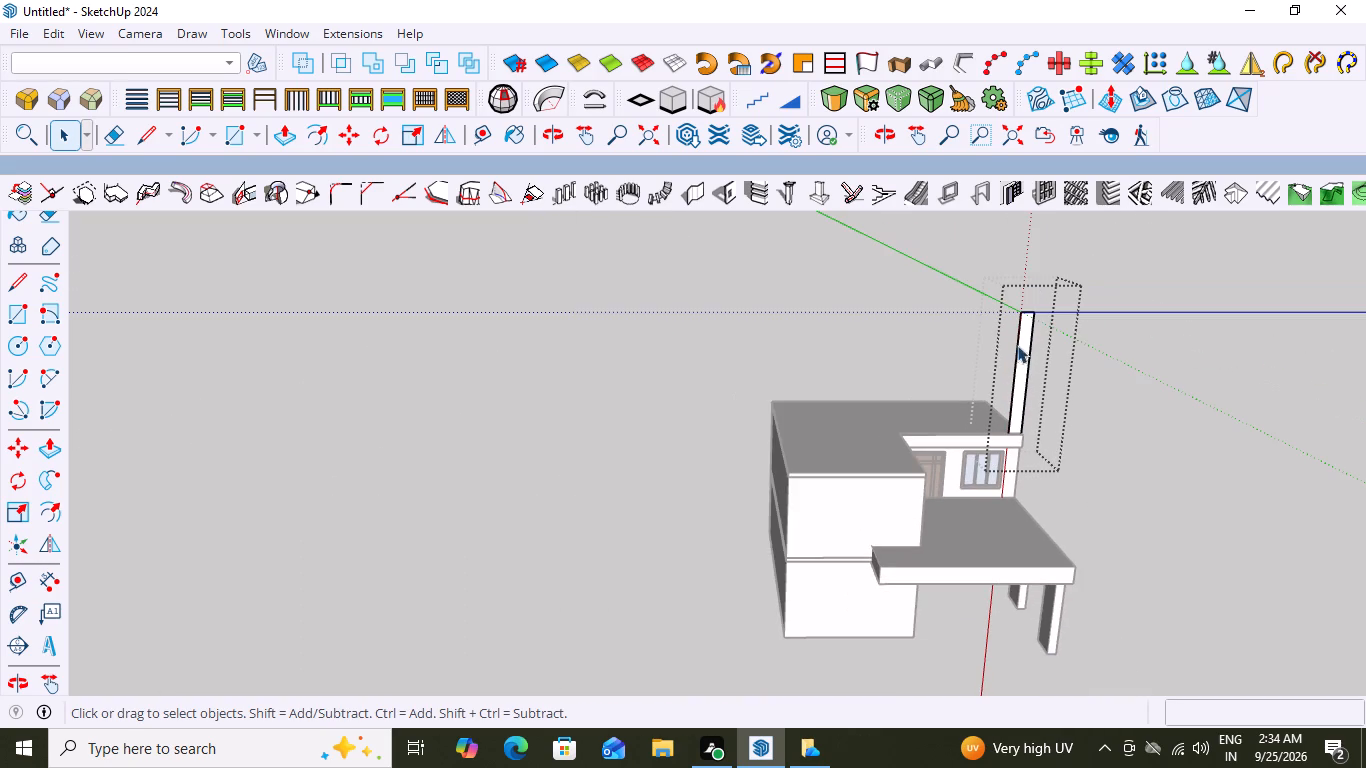
{"action": "left_click", "coordinate": [1029, 344]}
{"action": "left_click", "coordinate": [1024, 339]}
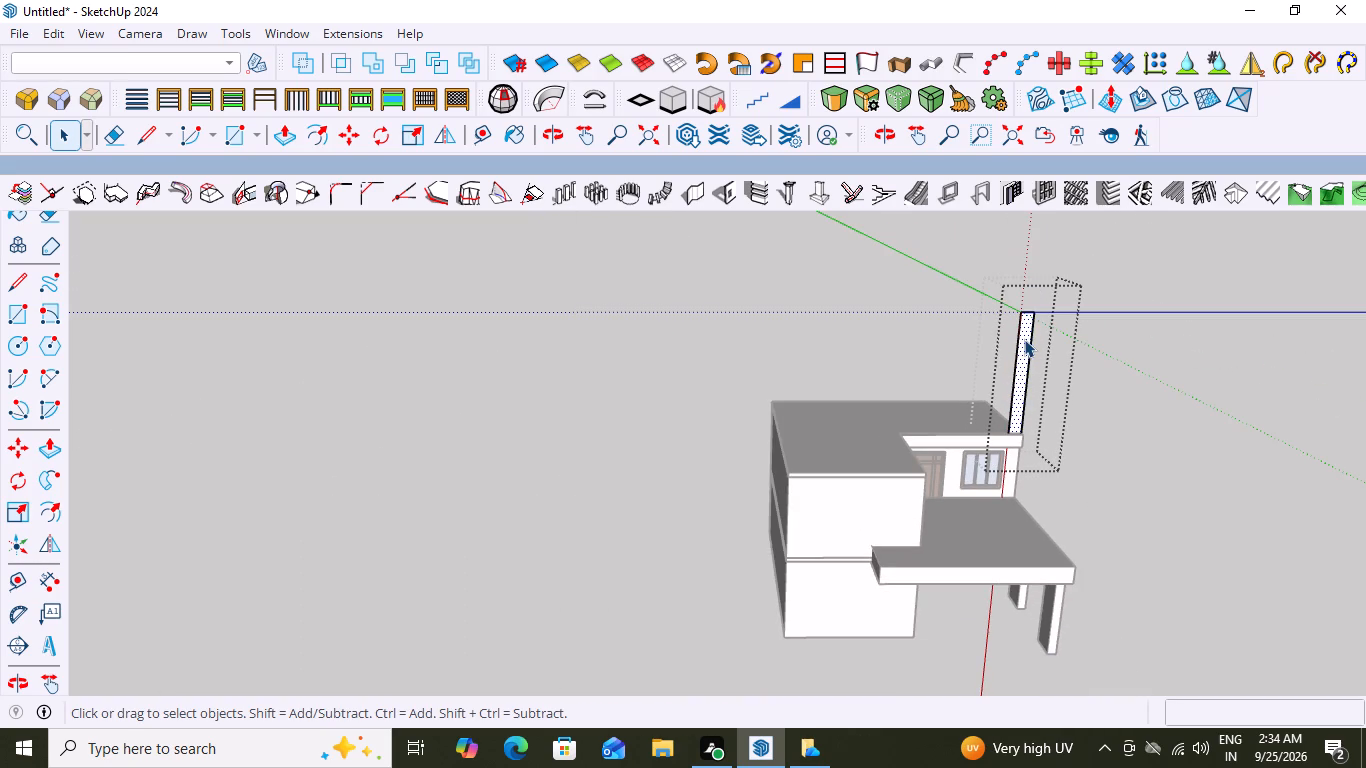
{"action": "key", "text": "p"}
{"action": "left_click", "coordinate": [1024, 339]}
{"action": "scroll", "coordinate": [1039, 420], "scroll_direction": "up", "scroll_amount": 3}
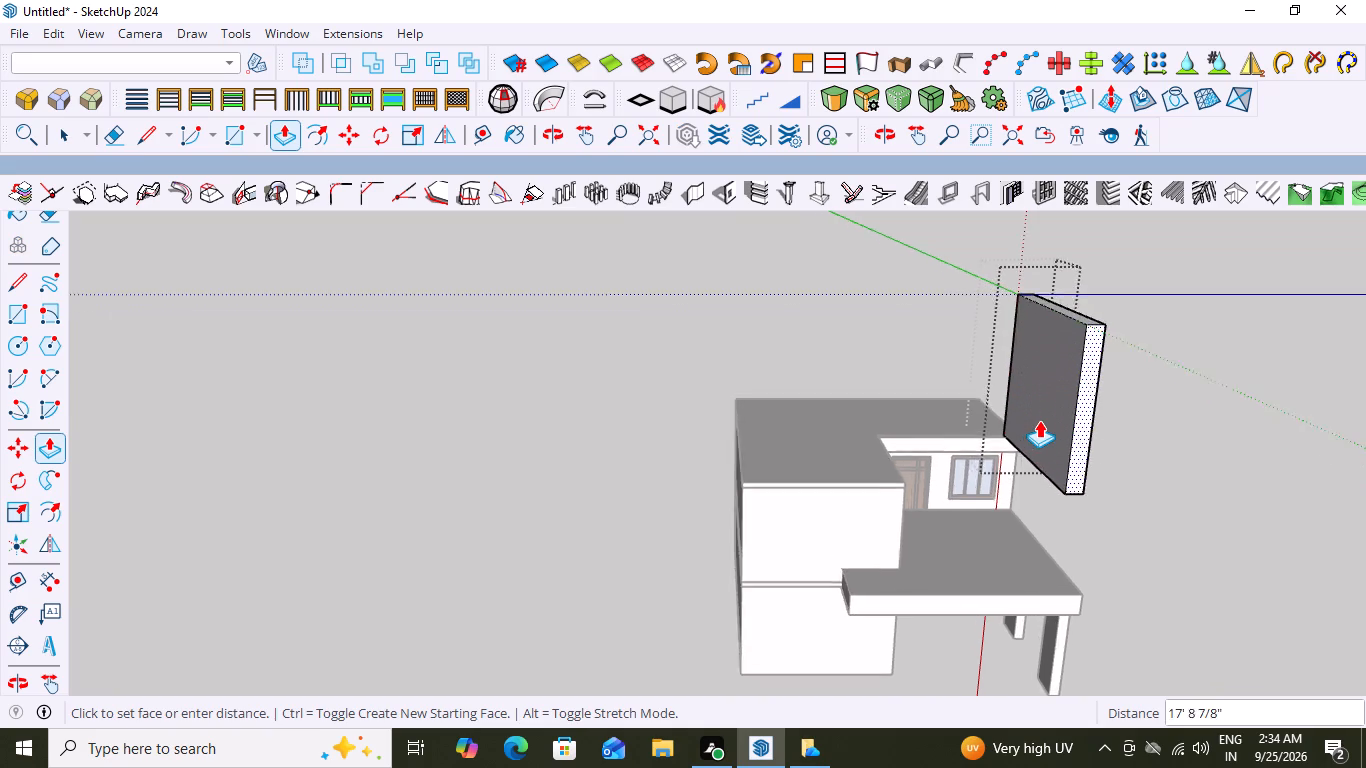
{"action": "scroll", "coordinate": [1039, 420], "scroll_direction": "up", "scroll_amount": 18}
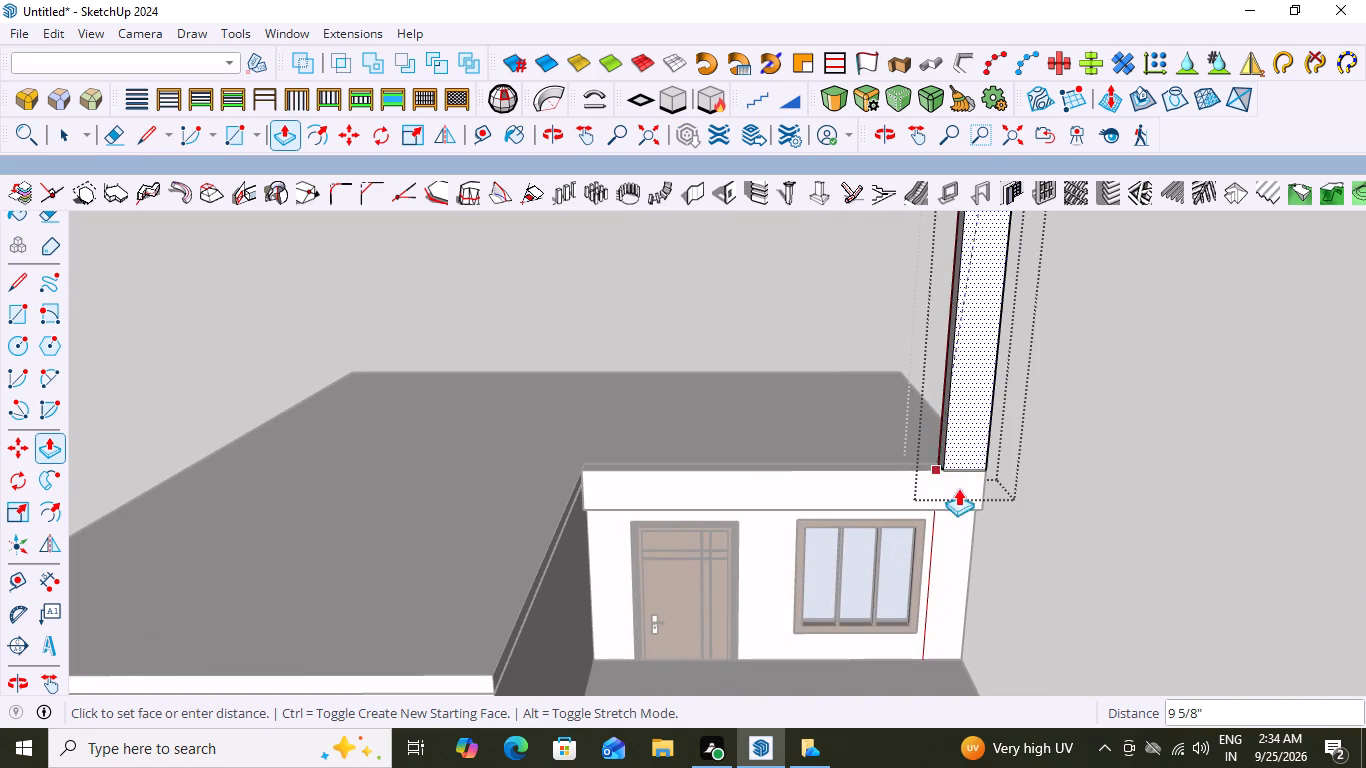
{"action": "left_click", "coordinate": [985, 464]}
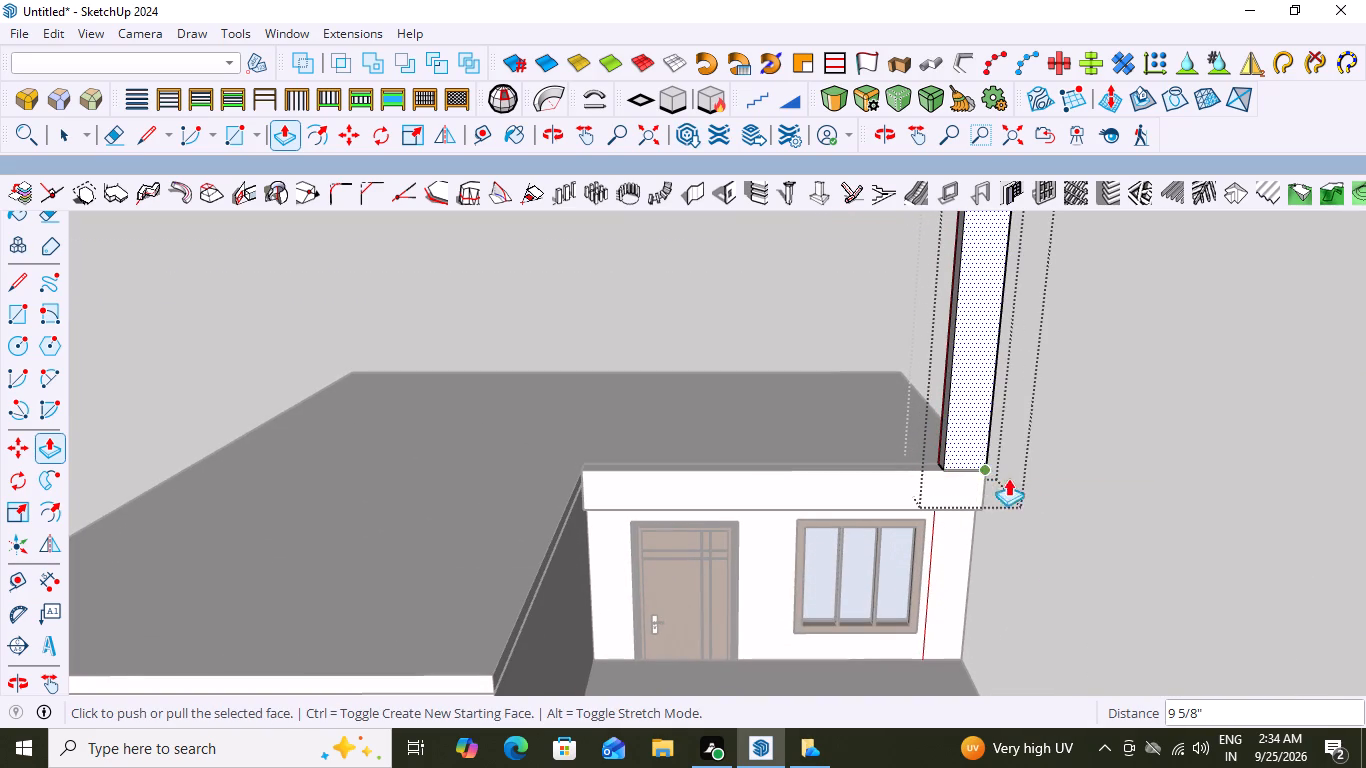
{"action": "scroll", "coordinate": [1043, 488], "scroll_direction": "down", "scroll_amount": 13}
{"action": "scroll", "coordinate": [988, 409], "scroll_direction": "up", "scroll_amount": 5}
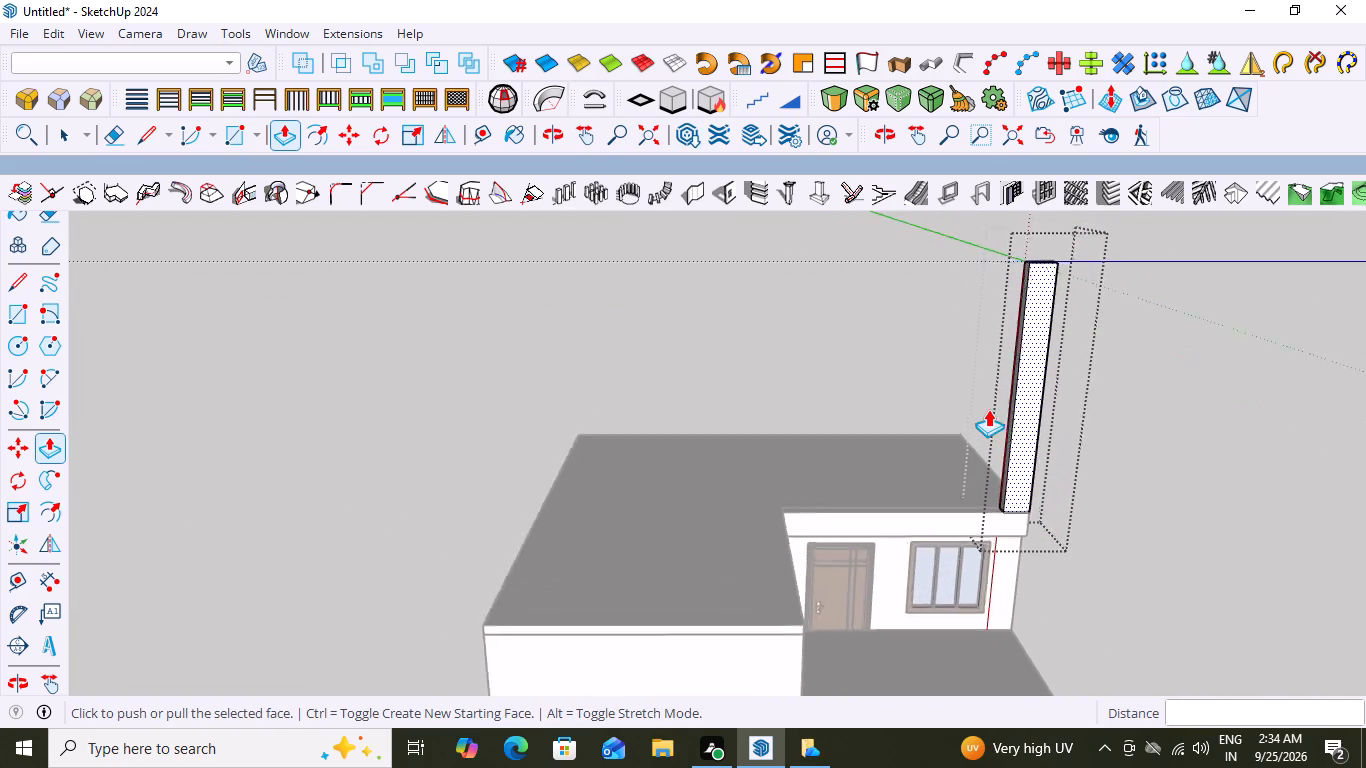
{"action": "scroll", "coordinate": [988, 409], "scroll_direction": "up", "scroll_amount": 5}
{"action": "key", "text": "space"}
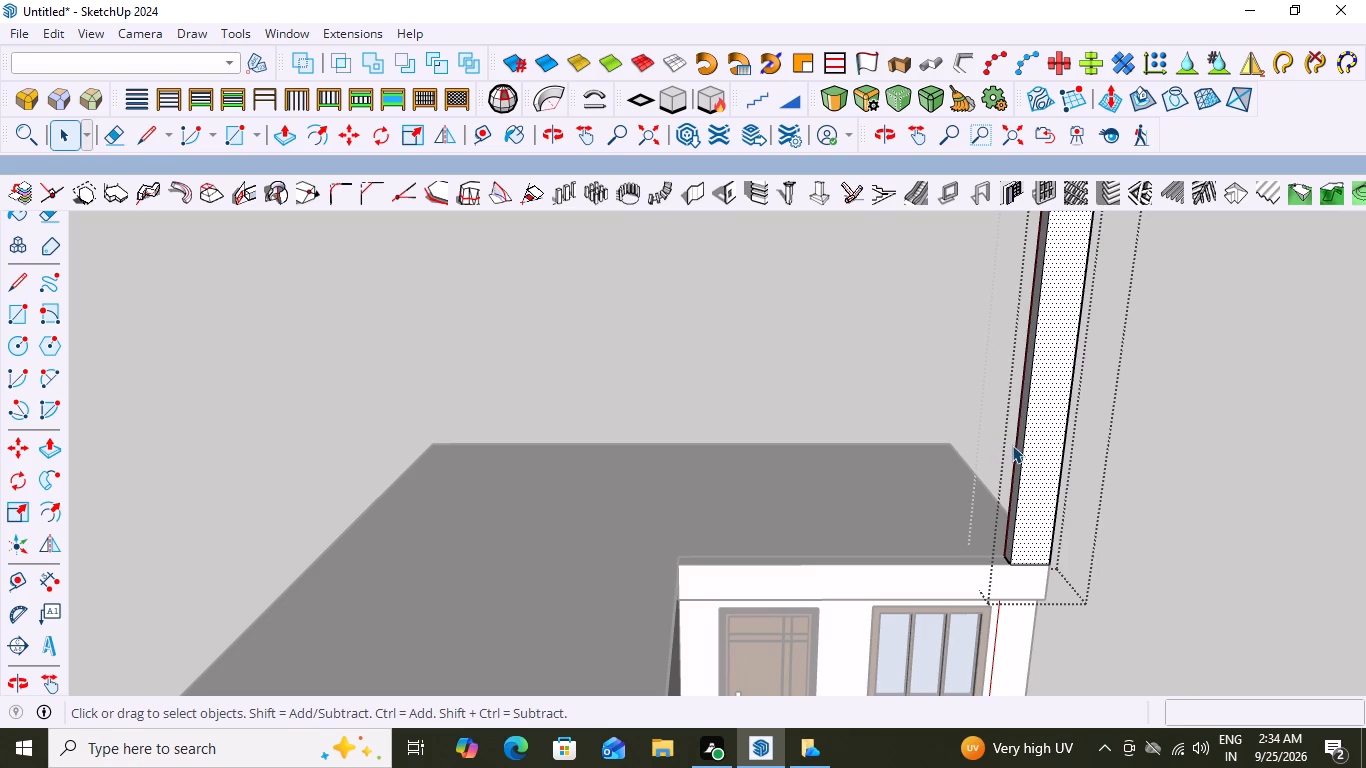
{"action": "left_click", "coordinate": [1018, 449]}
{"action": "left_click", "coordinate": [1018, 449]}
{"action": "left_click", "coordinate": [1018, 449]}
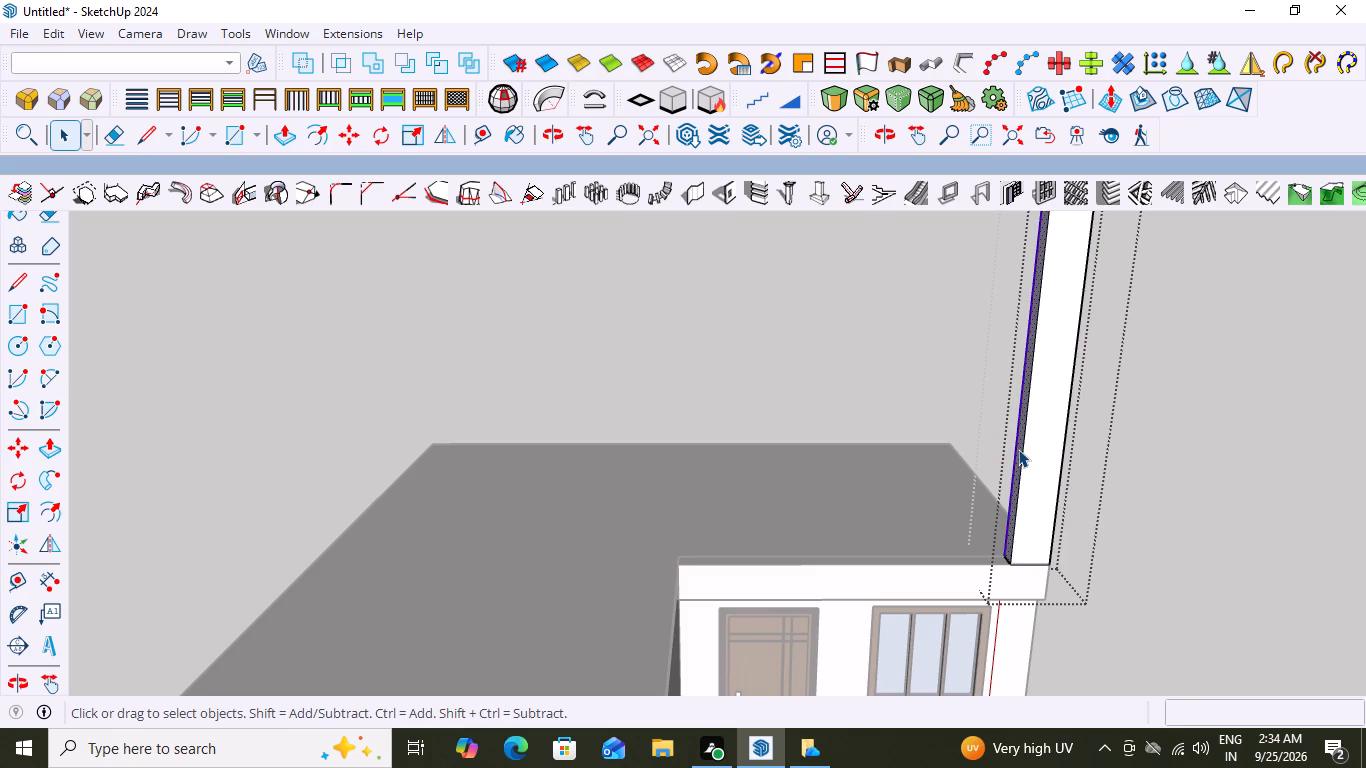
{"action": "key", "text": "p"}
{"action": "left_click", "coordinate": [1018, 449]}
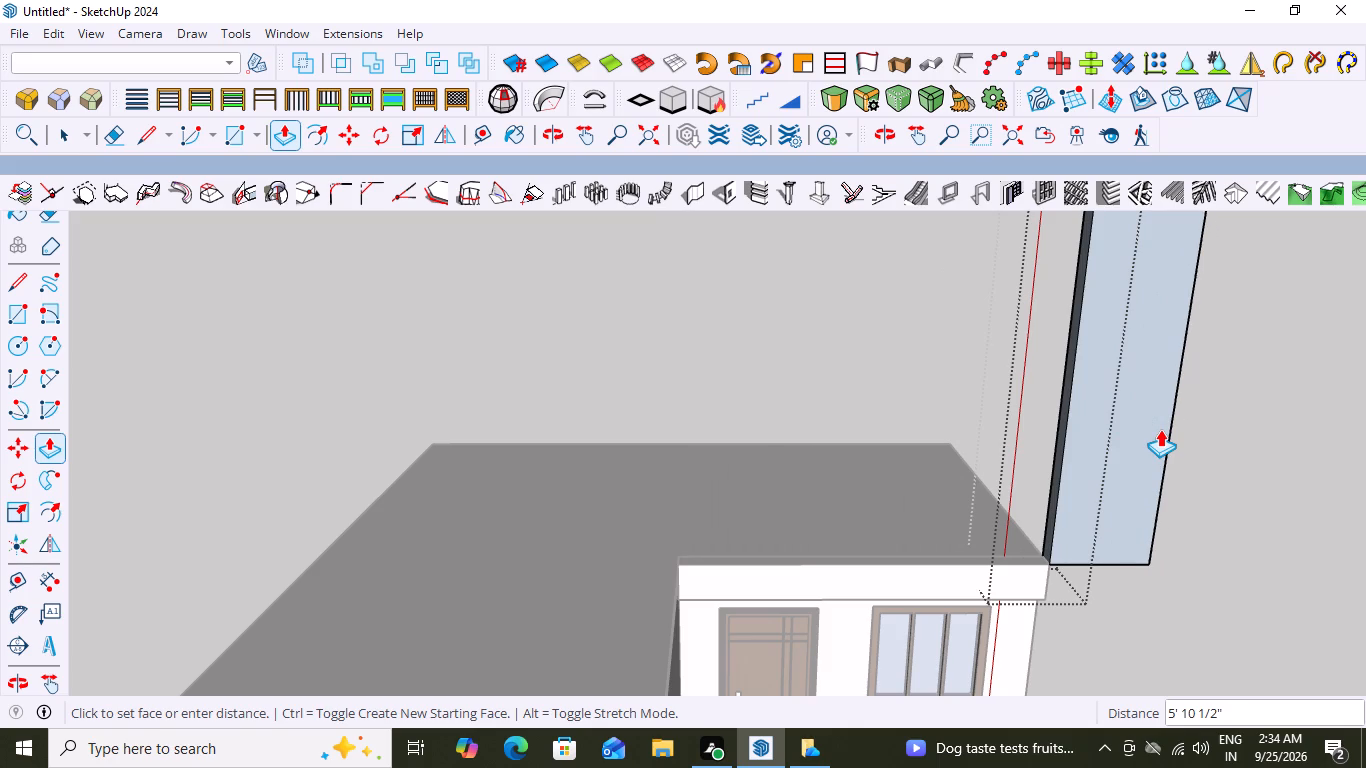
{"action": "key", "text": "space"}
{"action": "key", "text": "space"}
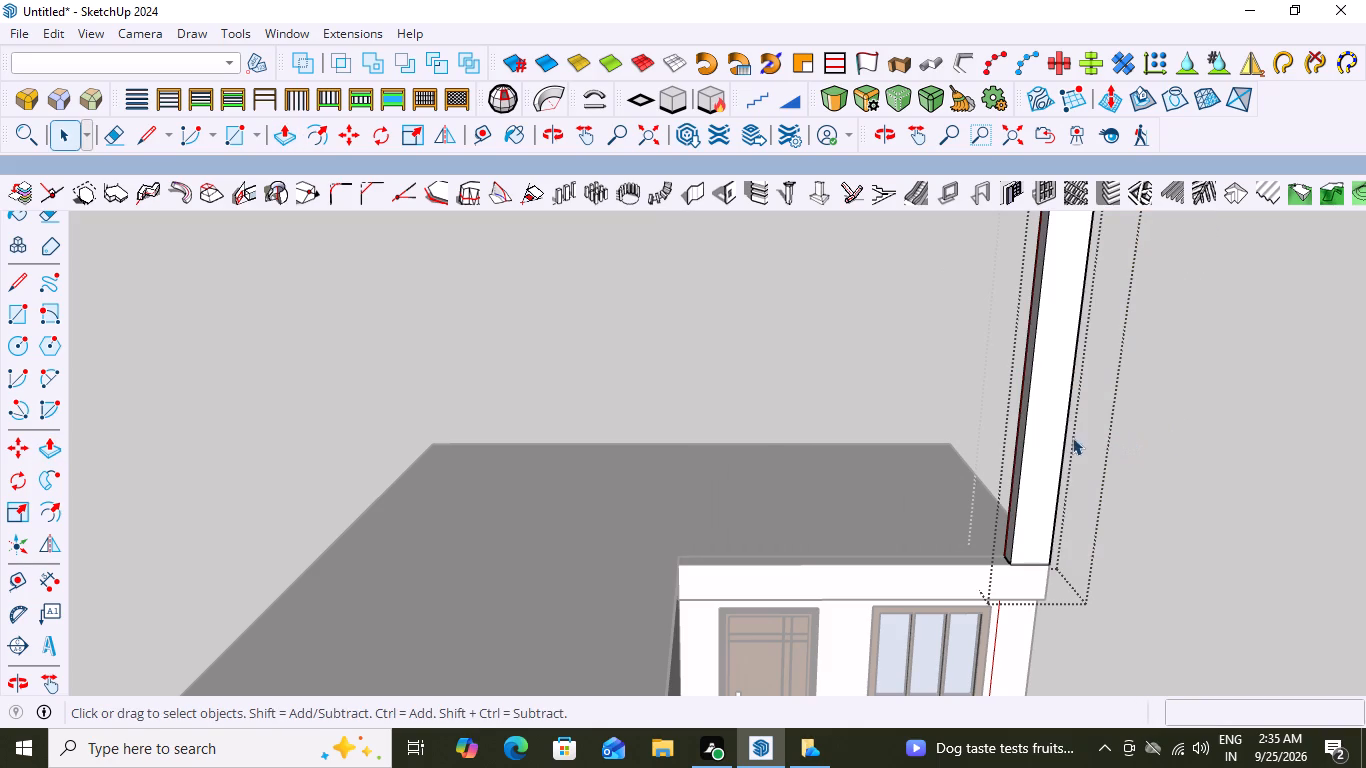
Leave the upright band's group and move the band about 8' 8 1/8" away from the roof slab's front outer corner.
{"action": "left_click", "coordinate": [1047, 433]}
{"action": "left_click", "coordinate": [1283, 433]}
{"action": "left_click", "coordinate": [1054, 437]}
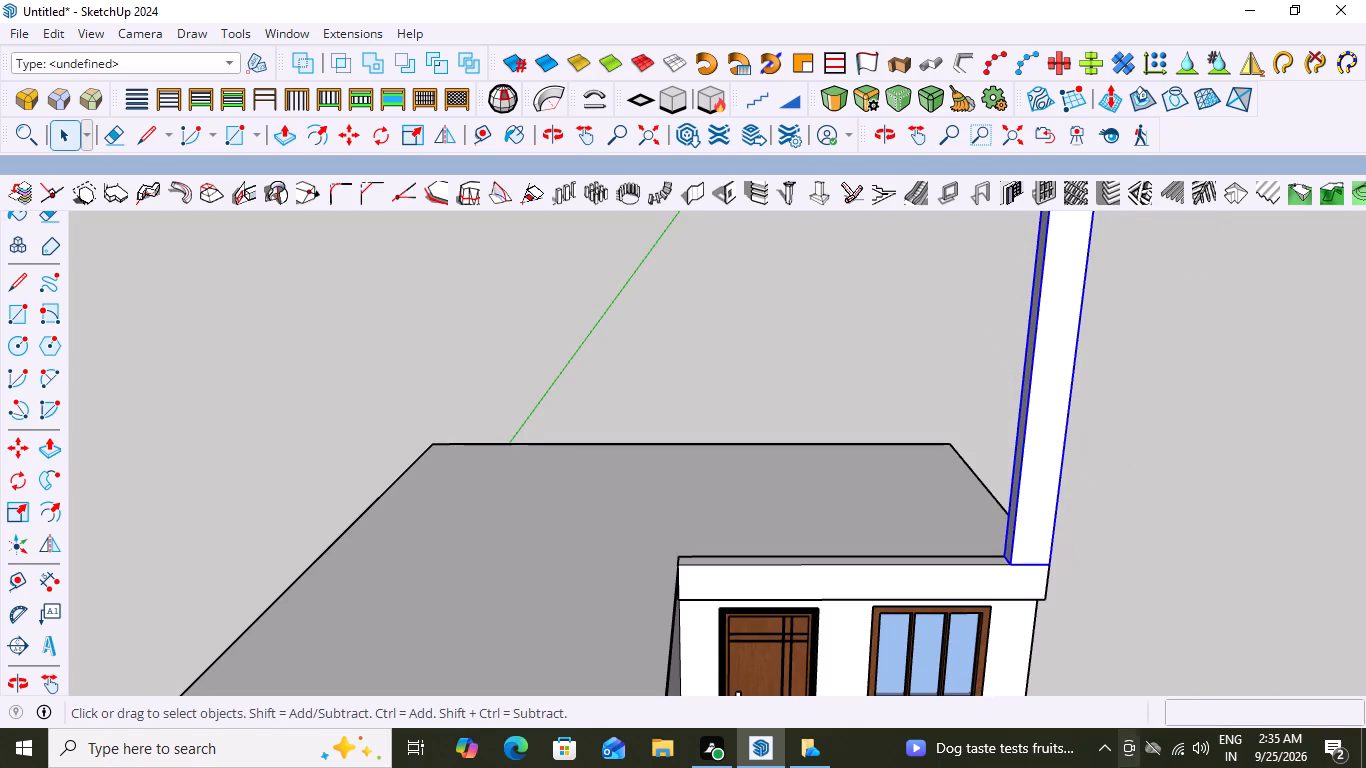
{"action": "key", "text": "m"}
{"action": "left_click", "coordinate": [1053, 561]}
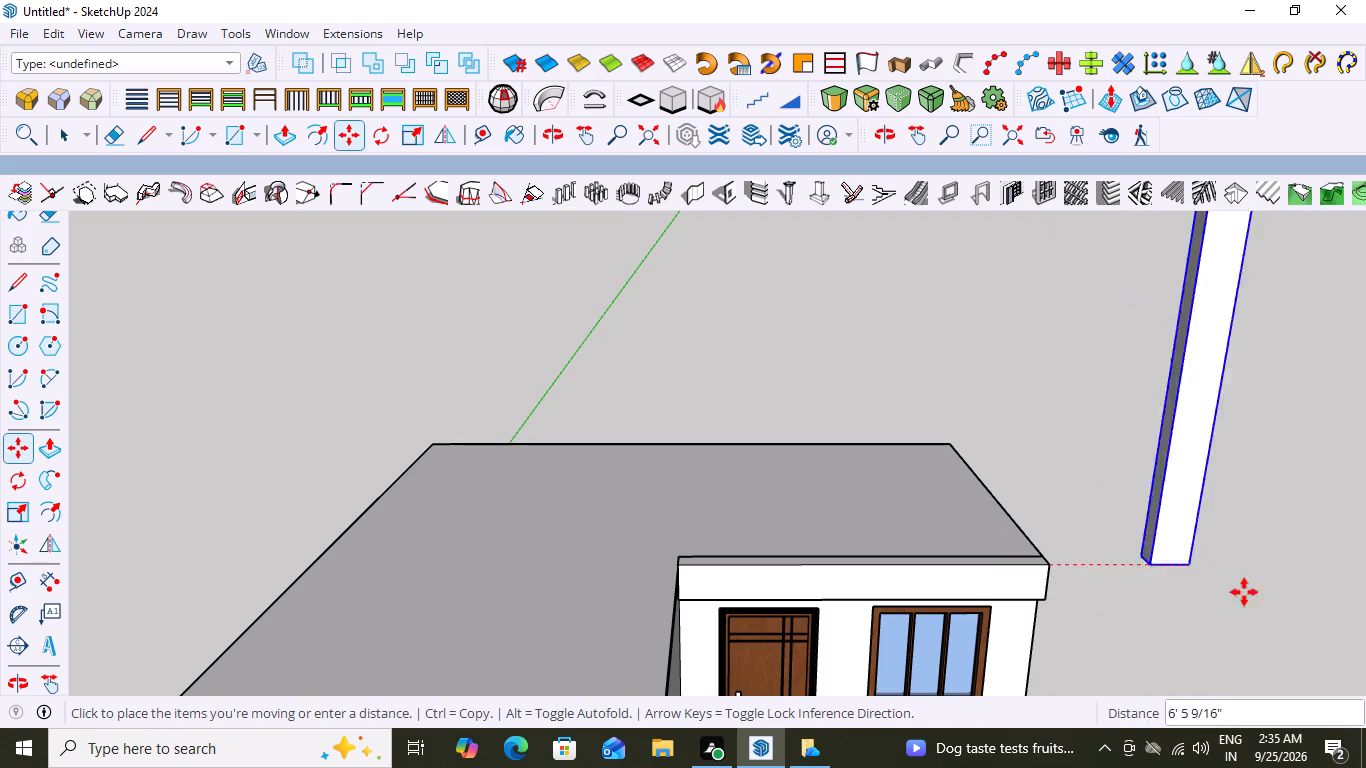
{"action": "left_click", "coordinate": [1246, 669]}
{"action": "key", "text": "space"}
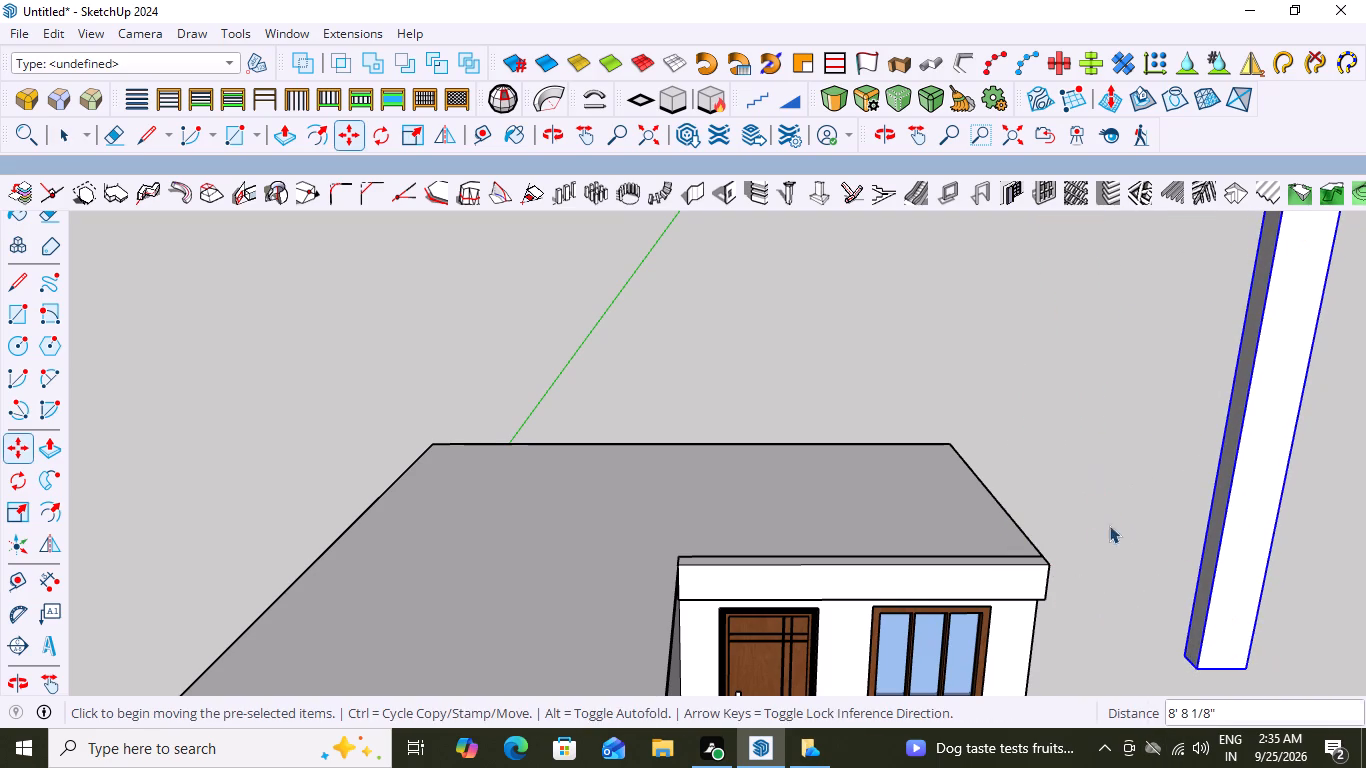
Inside the horizontal band's group above the upper-storey door and window, extrude its top face upward about 5' 3 3/4".
{"action": "scroll", "coordinate": [945, 551], "scroll_direction": "up", "scroll_amount": 2}
{"action": "scroll", "coordinate": [1086, 586], "scroll_direction": "up", "scroll_amount": 3}
{"action": "scroll", "coordinate": [1126, 348], "scroll_direction": "down", "scroll_amount": 15}
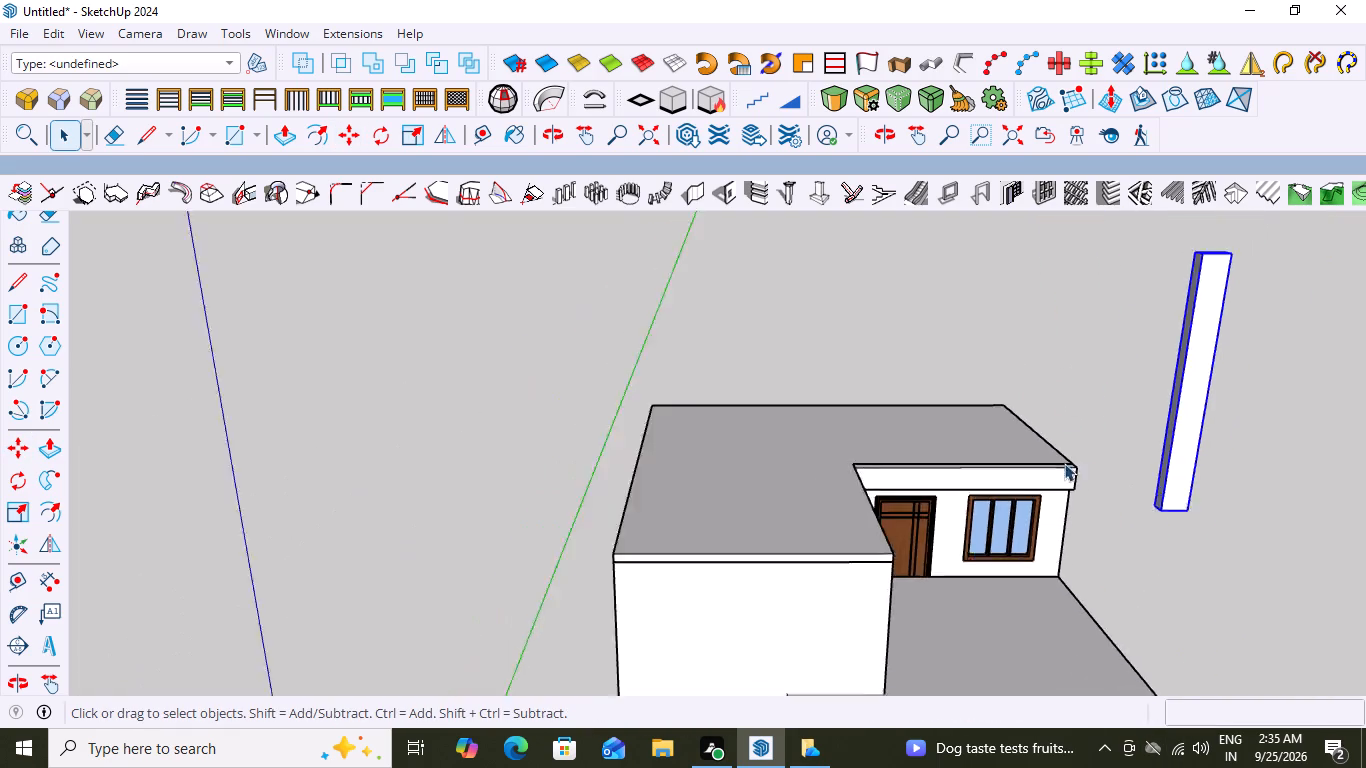
{"action": "scroll", "coordinate": [1064, 463], "scroll_direction": "down", "scroll_amount": 2}
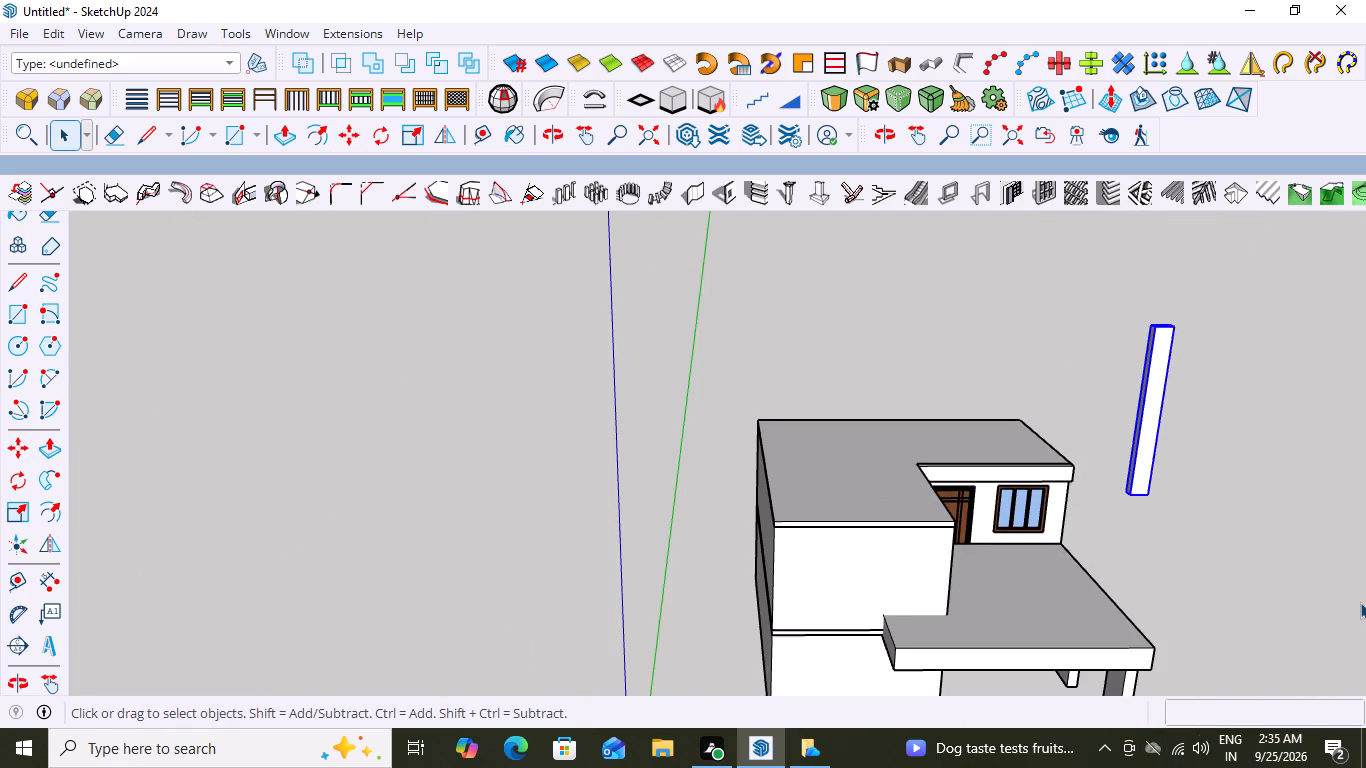
{"action": "key", "text": "plus"}
{"action": "scroll", "coordinate": [941, 554], "scroll_direction": "up", "scroll_amount": 3}
{"action": "scroll", "coordinate": [992, 386], "scroll_direction": "up", "scroll_amount": 1}
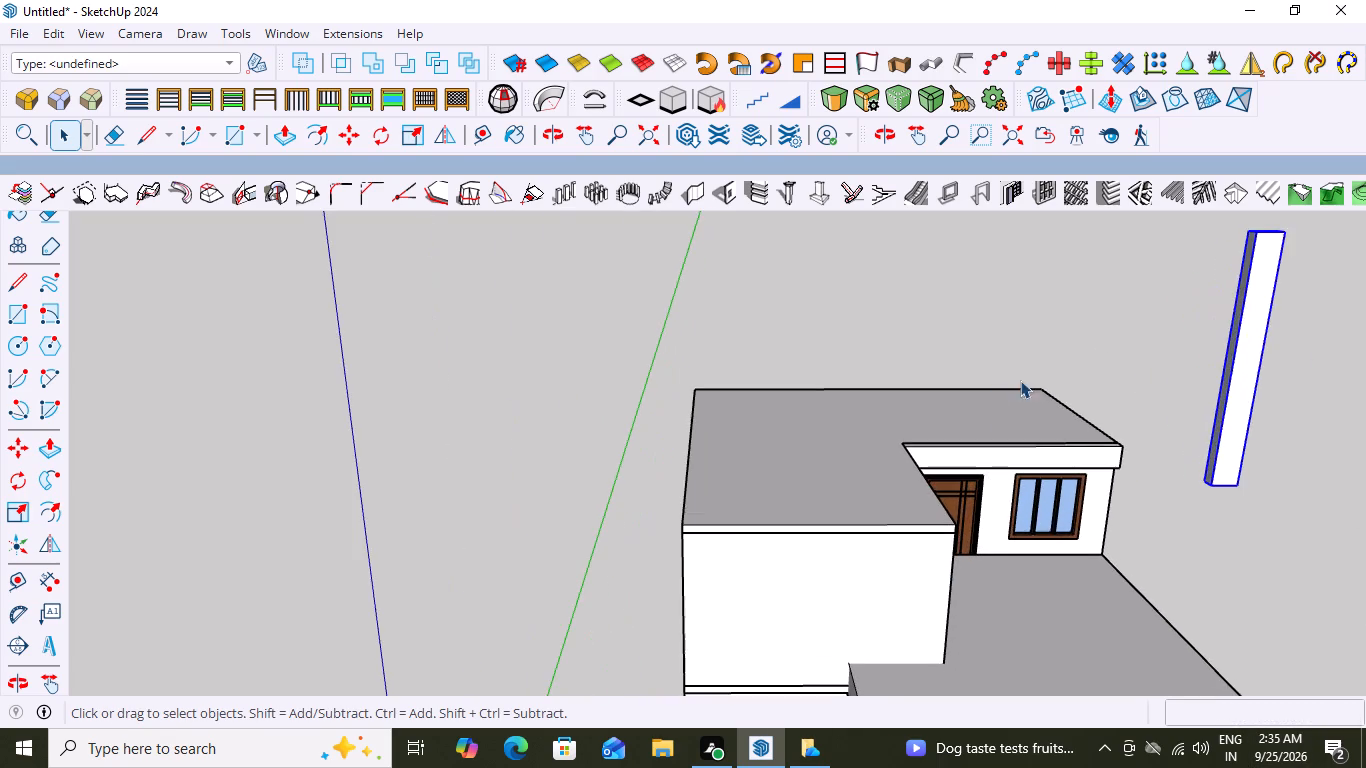
{"action": "middle_click_drag", "start_coordinate": [1020, 384], "coordinate": [962, 506]}
{"action": "scroll", "coordinate": [1086, 456], "scroll_direction": "up", "scroll_amount": 4}
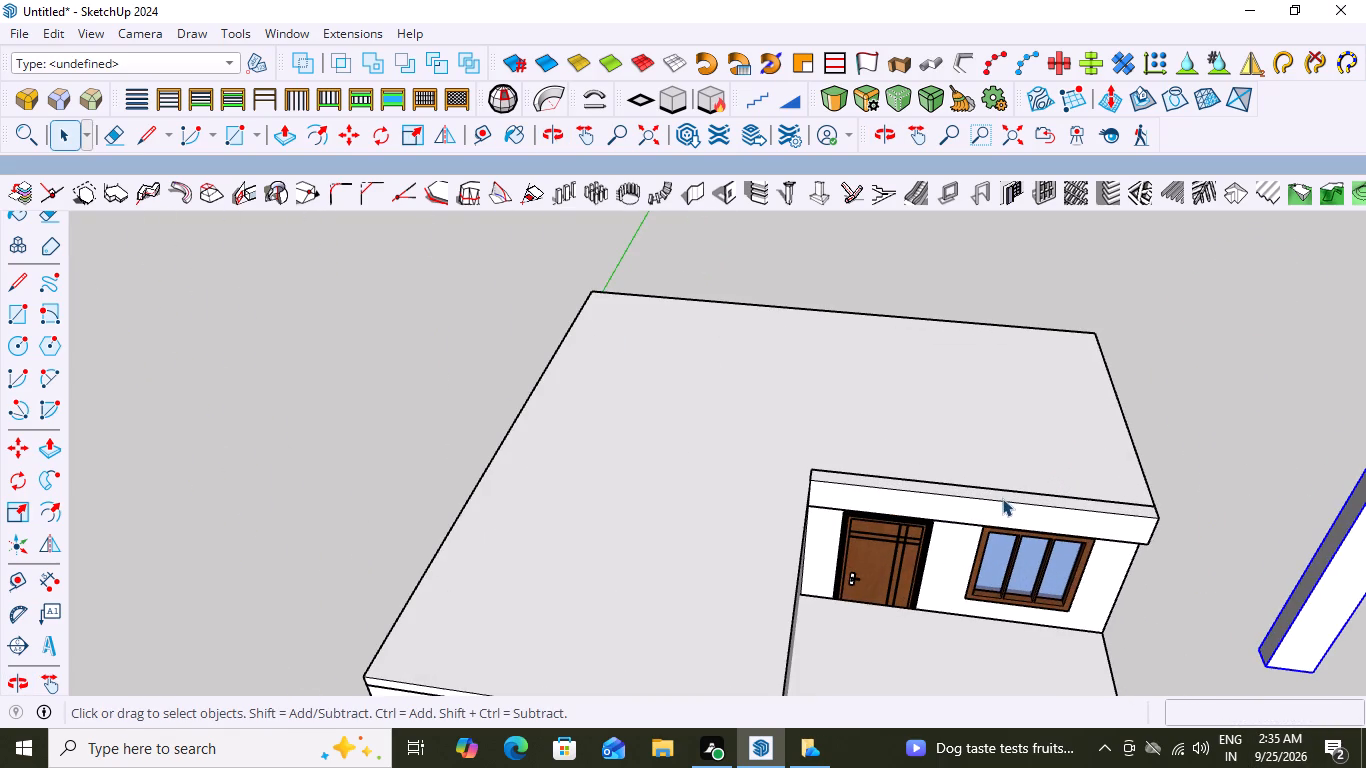
{"action": "left_click", "coordinate": [996, 492]}
{"action": "left_click", "coordinate": [994, 492]}
{"action": "scroll", "coordinate": [968, 509], "scroll_direction": "down", "scroll_amount": 4}
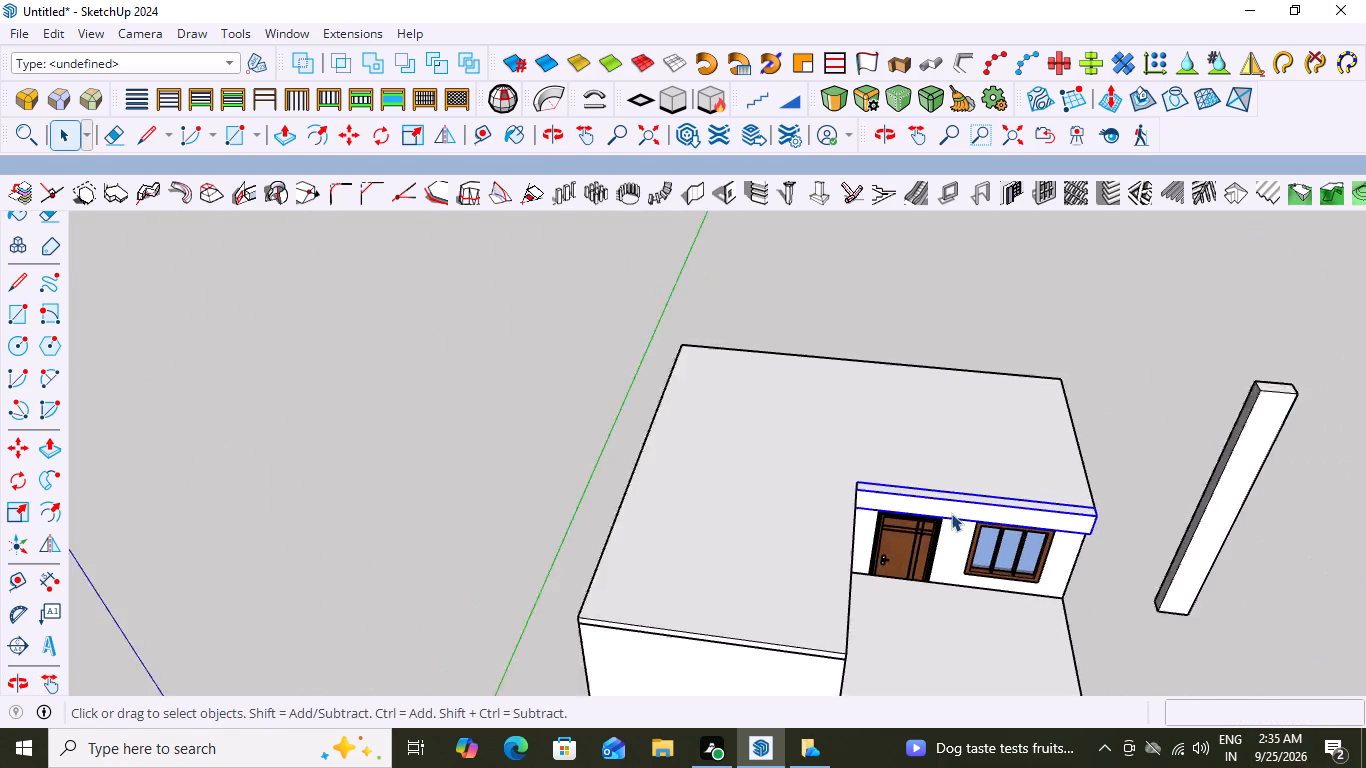
{"action": "scroll", "coordinate": [951, 513], "scroll_direction": "down", "scroll_amount": 2}
{"action": "middle_click_drag", "start_coordinate": [1125, 539], "coordinate": [1187, 500]}
{"action": "middle_click_drag", "start_coordinate": [1025, 450], "coordinate": [1020, 547]}
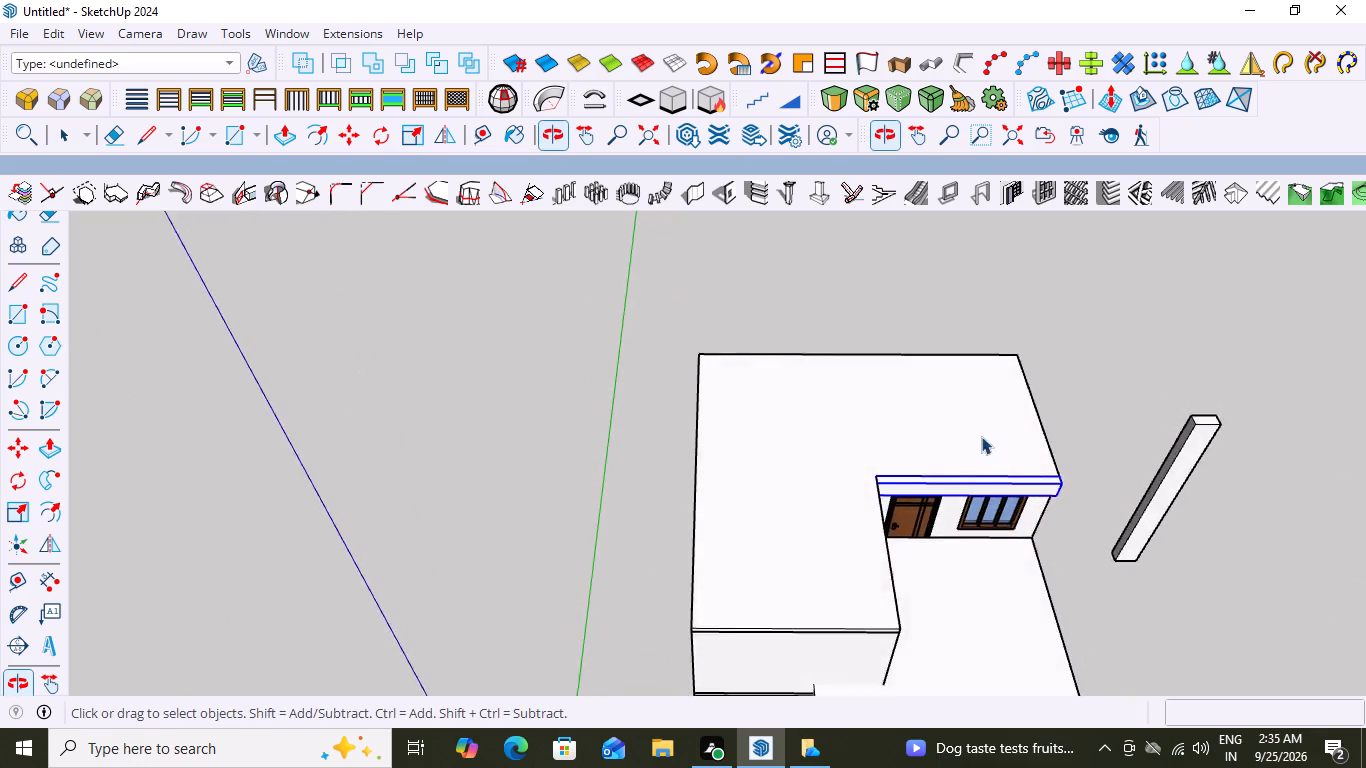
{"action": "scroll", "coordinate": [979, 433], "scroll_direction": "up", "scroll_amount": 7}
{"action": "left_click", "coordinate": [973, 510]}
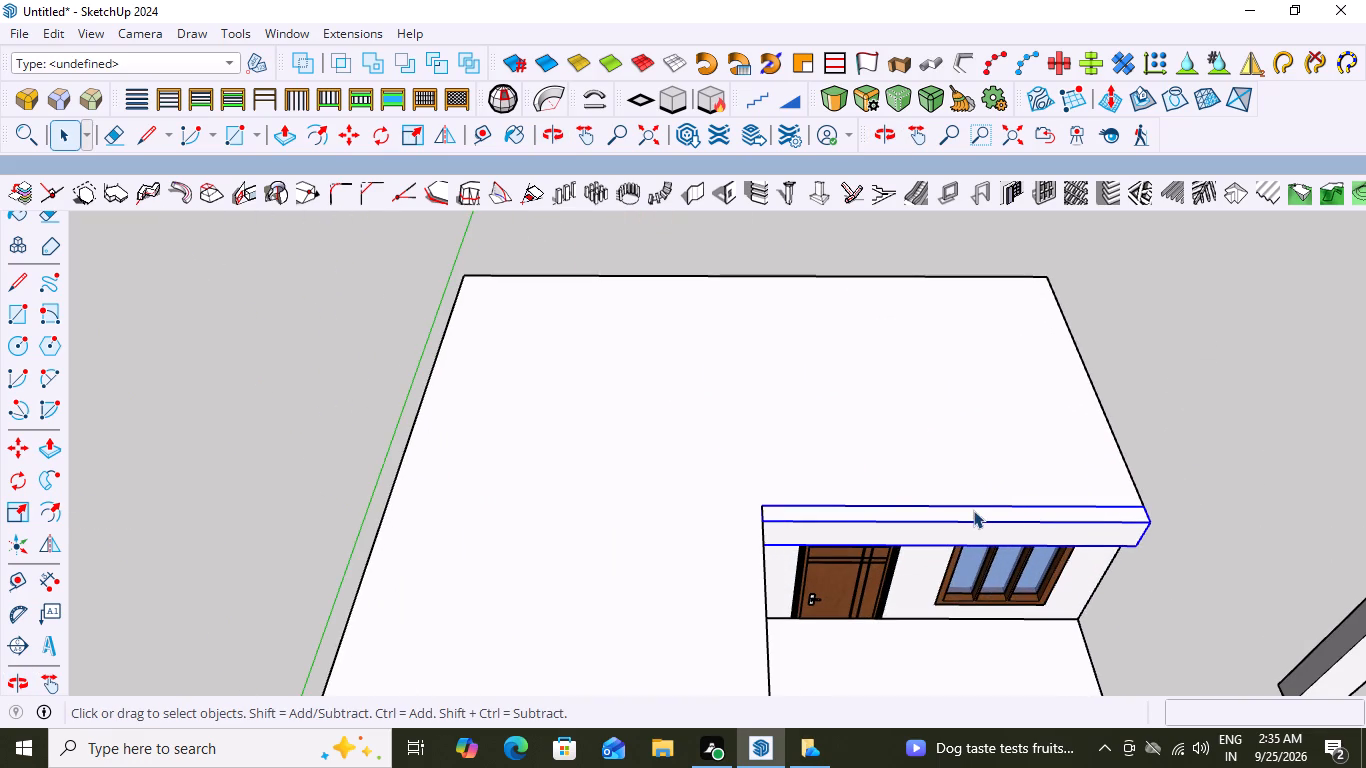
{"action": "left_click", "coordinate": [973, 510]}
{"action": "left_click", "coordinate": [973, 510]}
{"action": "left_click", "coordinate": [973, 510]}
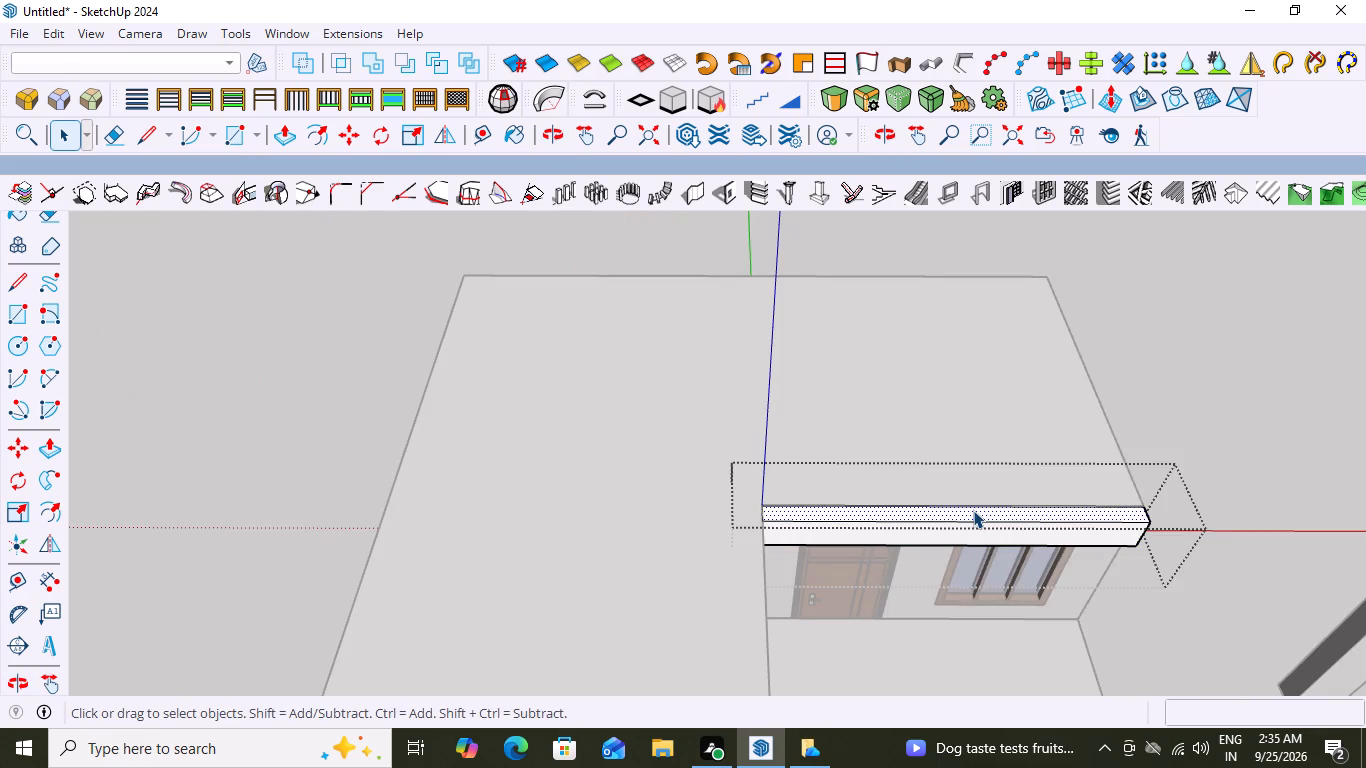
{"action": "key", "text": "p"}
{"action": "left_click", "coordinate": [987, 500]}
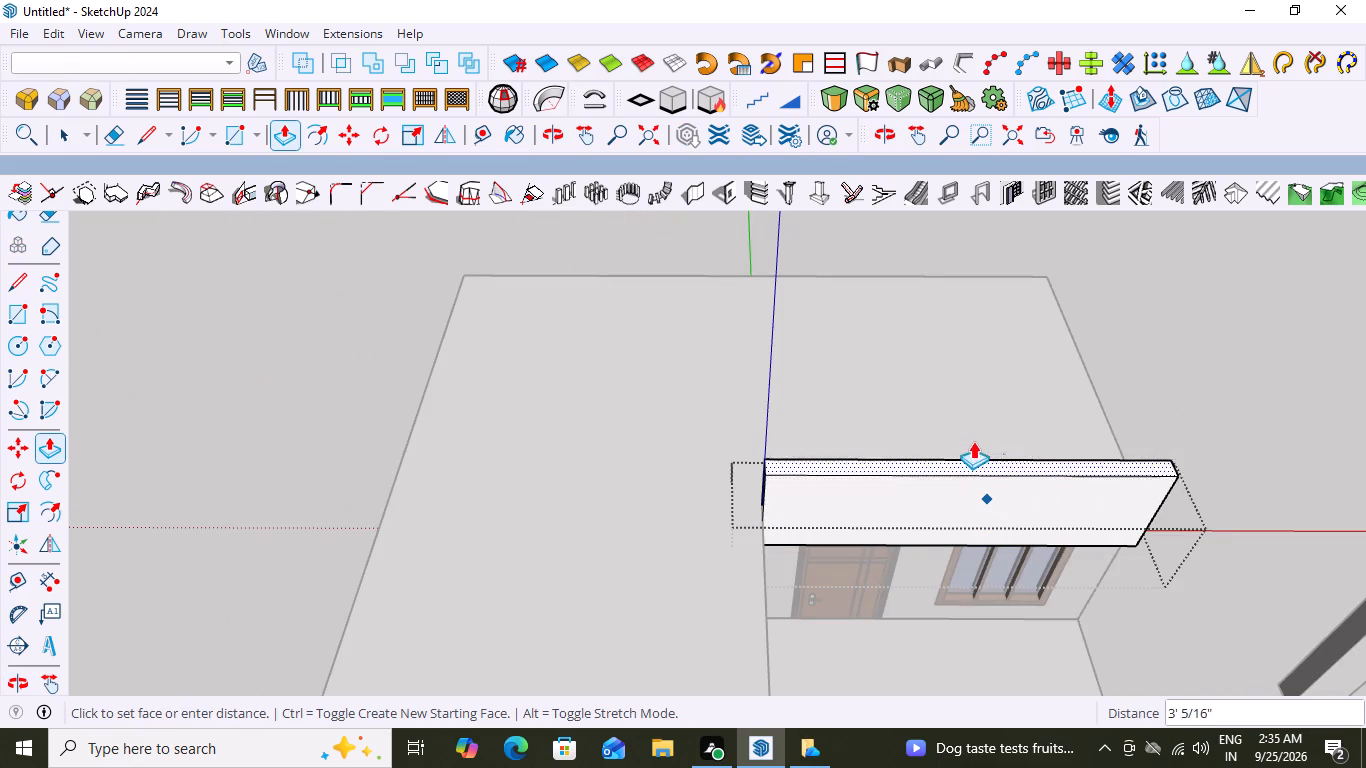
{"action": "scroll", "coordinate": [973, 440], "scroll_direction": "down", "scroll_amount": 10}
{"action": "middle_click_drag", "start_coordinate": [1008, 456], "coordinate": [943, 232]}
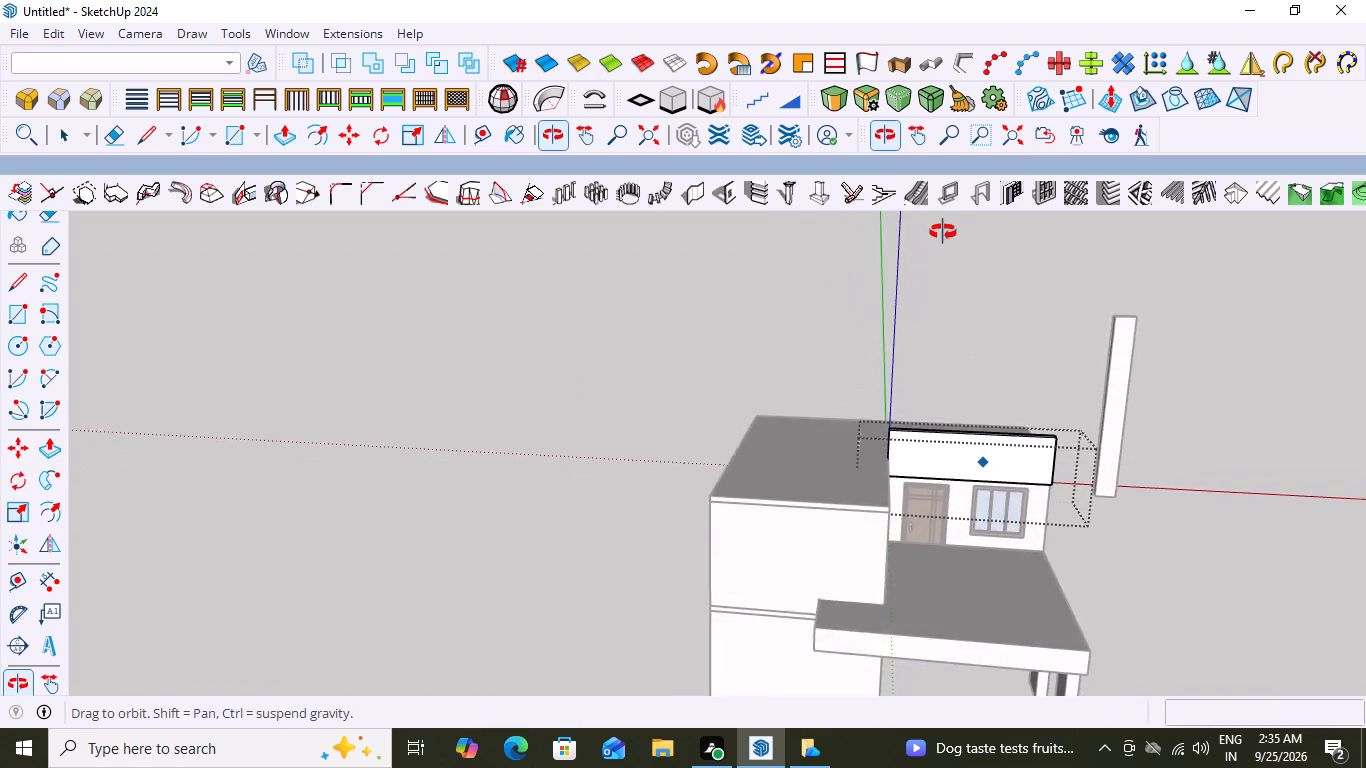
{"action": "middle_click_drag", "start_coordinate": [943, 232], "coordinate": [919, 297]}
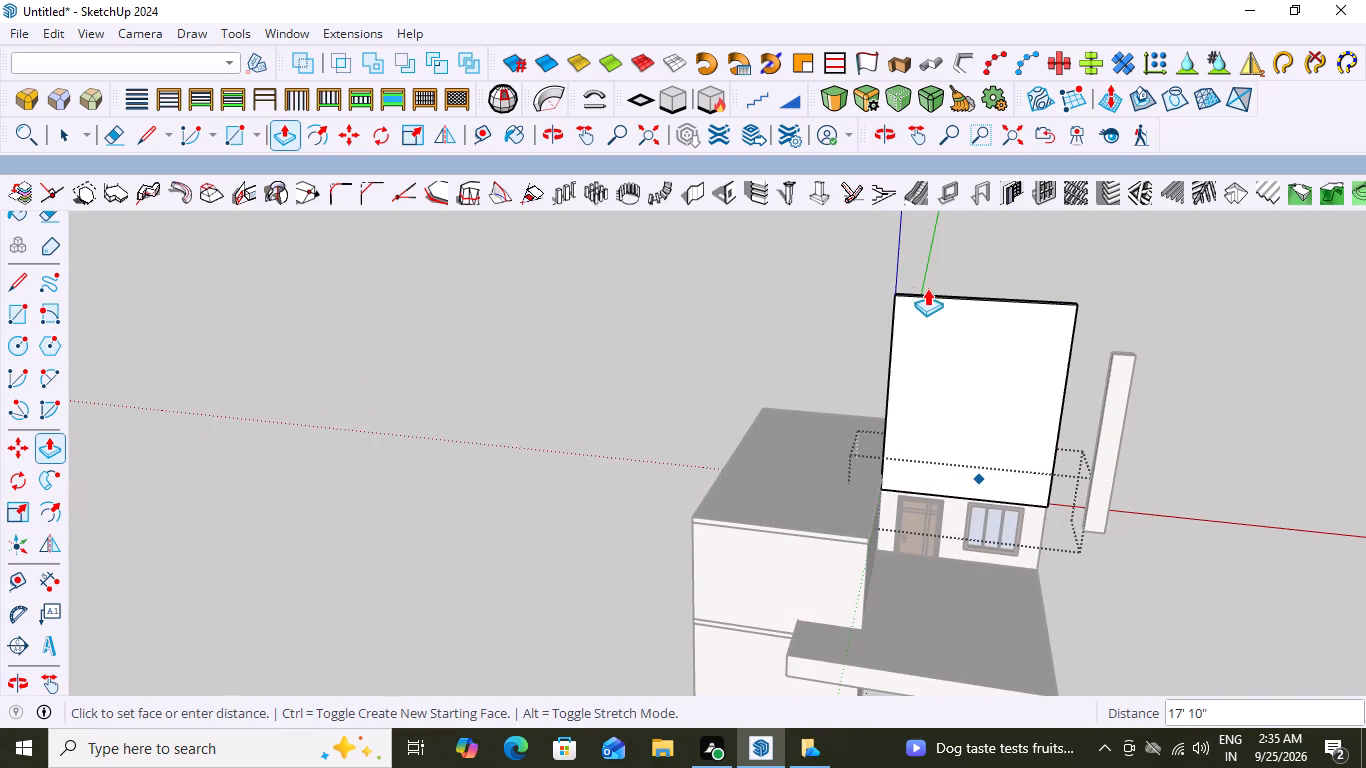
{"action": "scroll", "coordinate": [927, 288], "scroll_direction": "down", "scroll_amount": 8}
{"action": "middle_click_drag", "start_coordinate": [1018, 389], "coordinate": [1001, 254]}
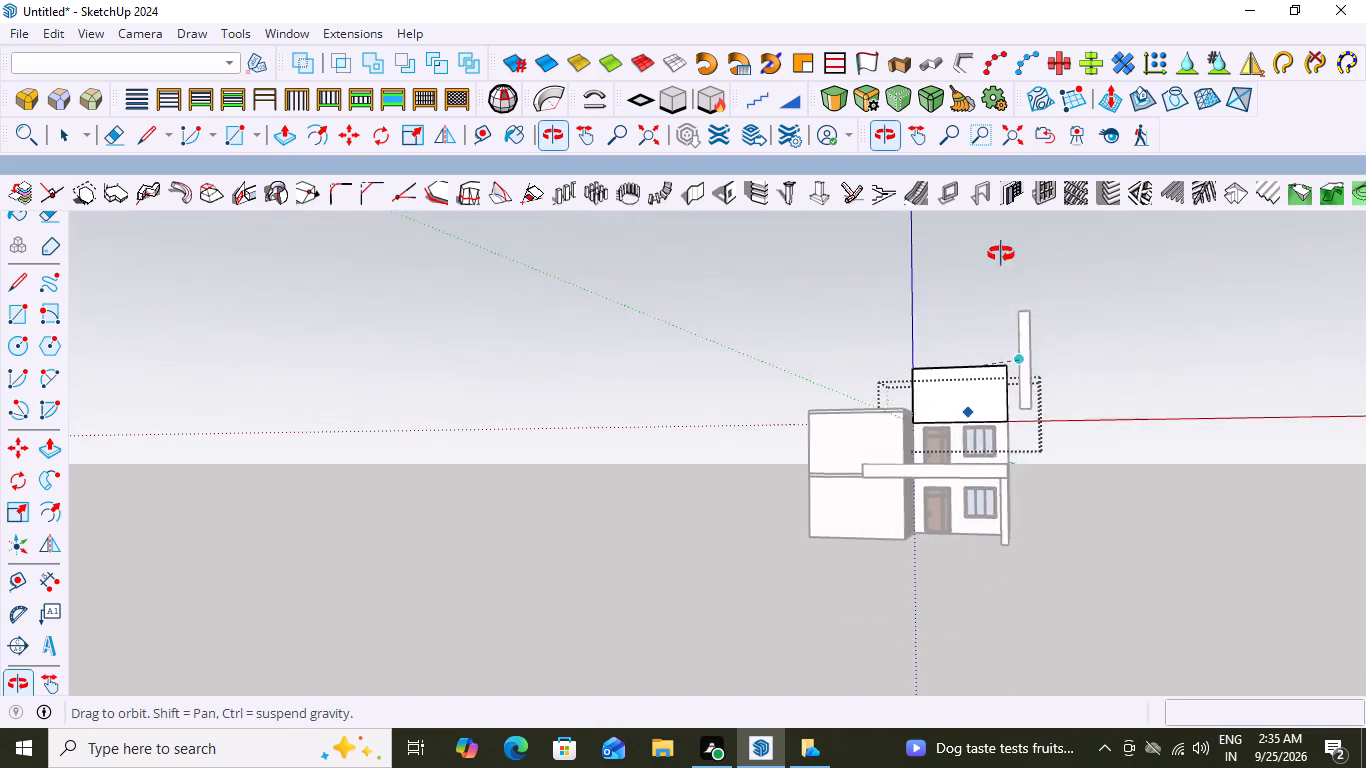
{"action": "middle_click_drag", "start_coordinate": [1001, 254], "coordinate": [1079, 274]}
{"action": "scroll", "coordinate": [973, 385], "scroll_direction": "up", "scroll_amount": 3}
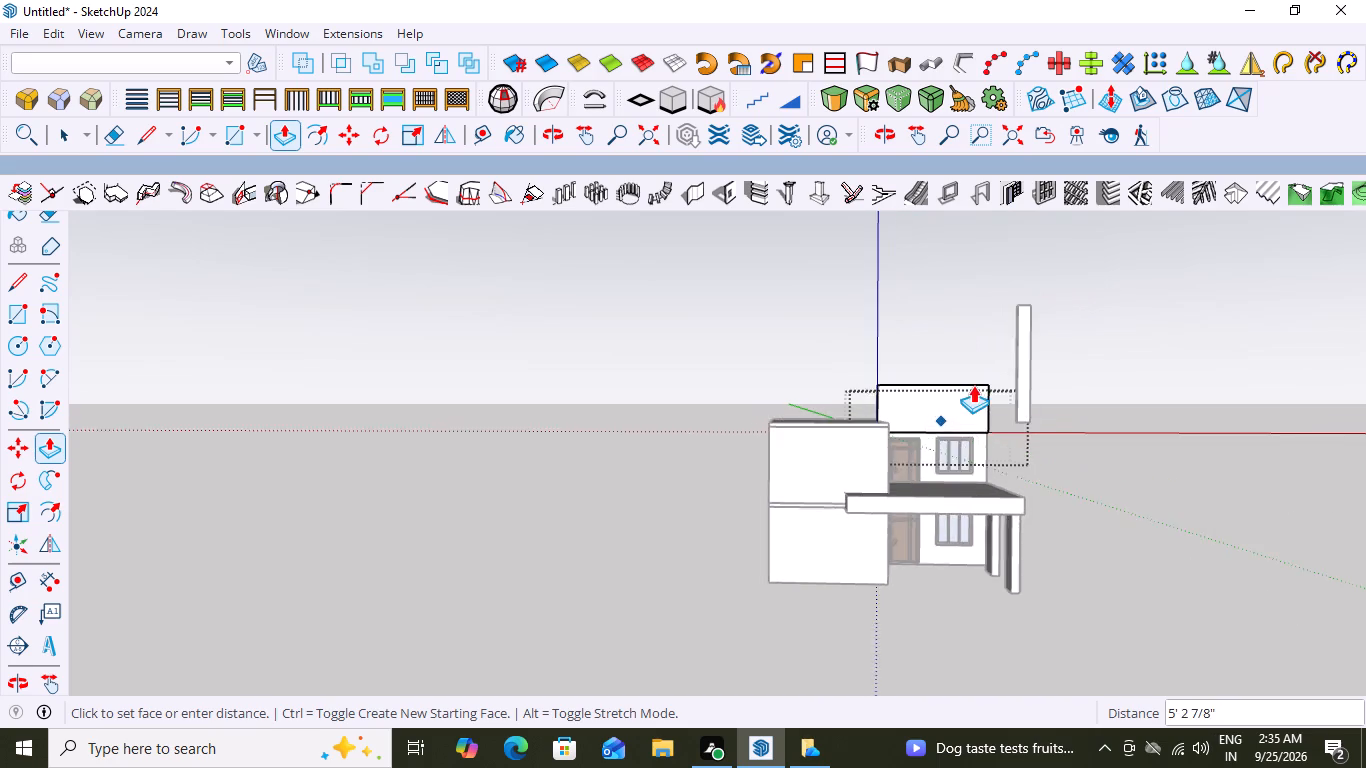
{"action": "scroll", "coordinate": [973, 385], "scroll_direction": "up", "scroll_amount": 8}
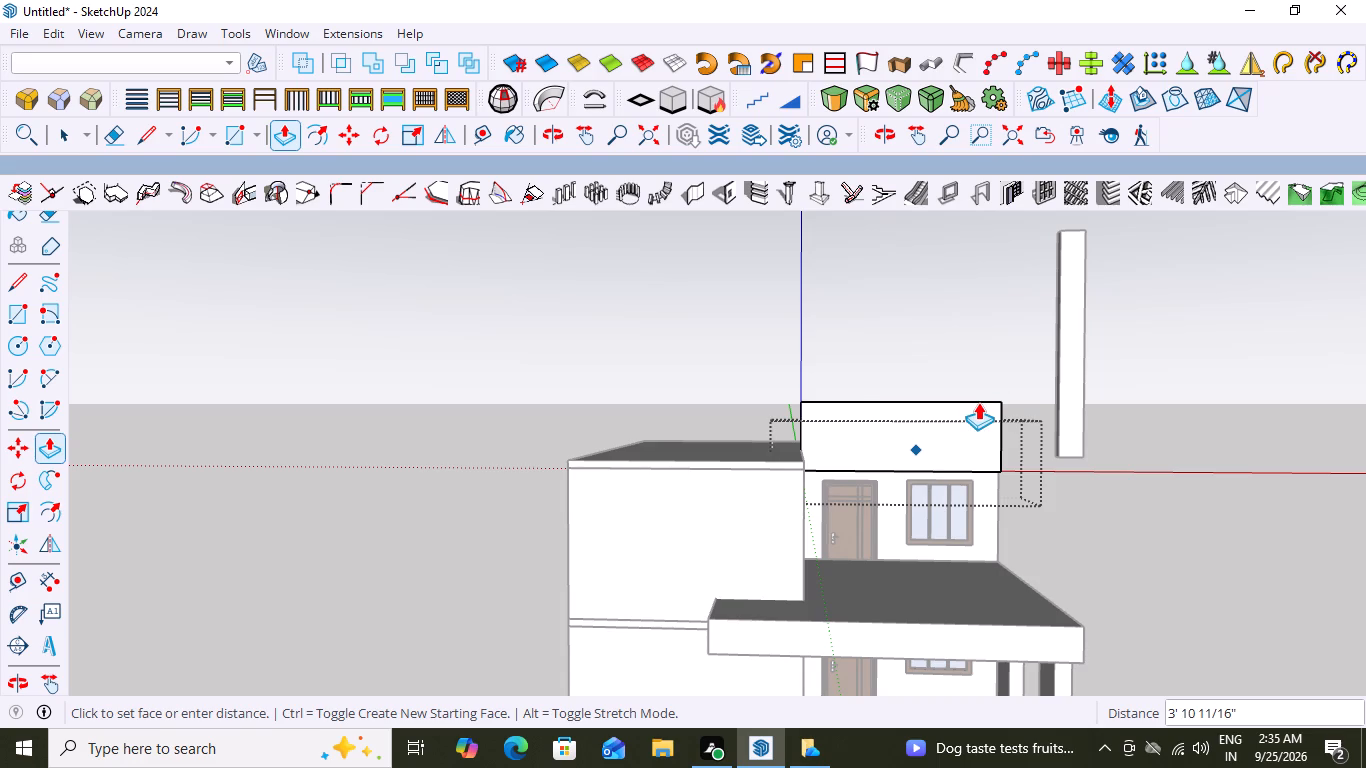
{"action": "left_click", "coordinate": [980, 384]}
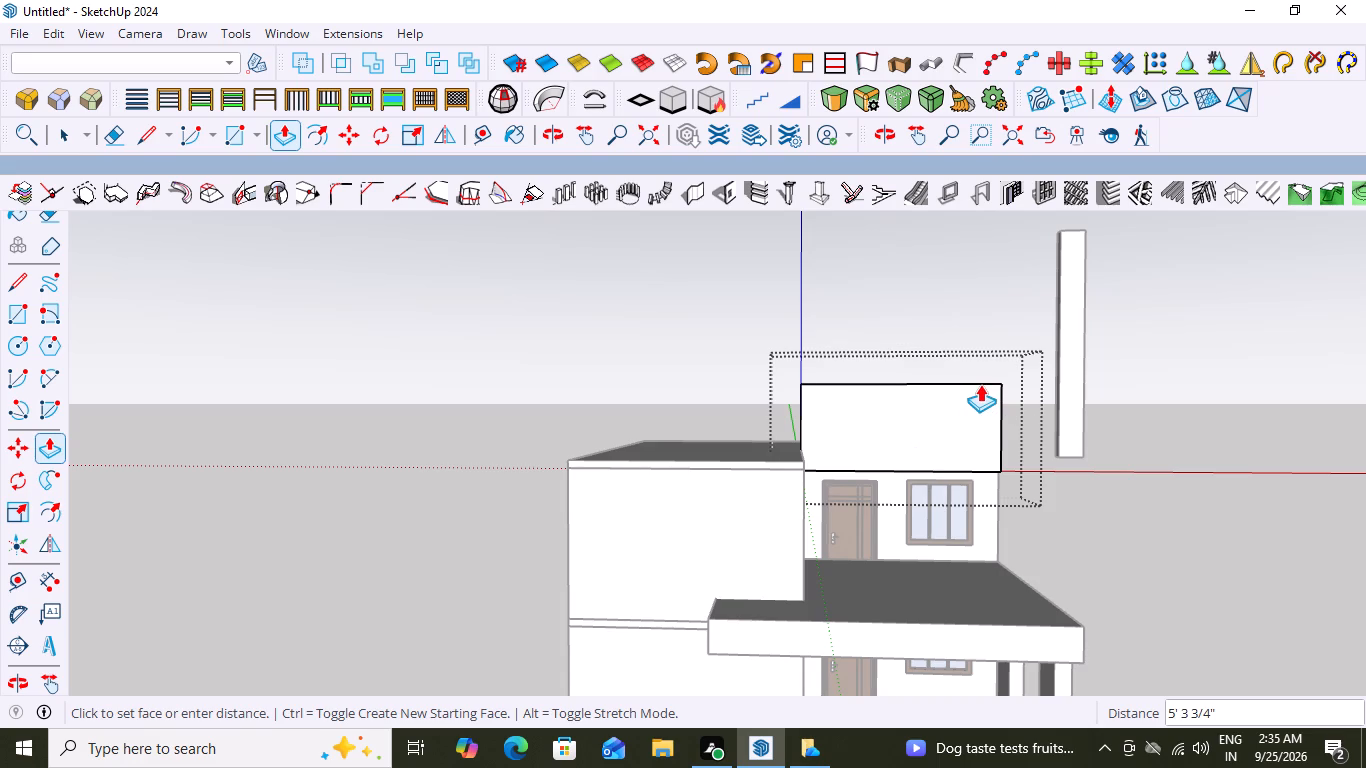
{"action": "key", "text": "space"}
{"action": "left_click", "coordinate": [1127, 348]}
Delete the detached upright band standing beside the house.
{"action": "scroll", "coordinate": [778, 383], "scroll_direction": "down", "scroll_amount": 2}
{"action": "middle_click_drag", "start_coordinate": [828, 389], "coordinate": [876, 460]}
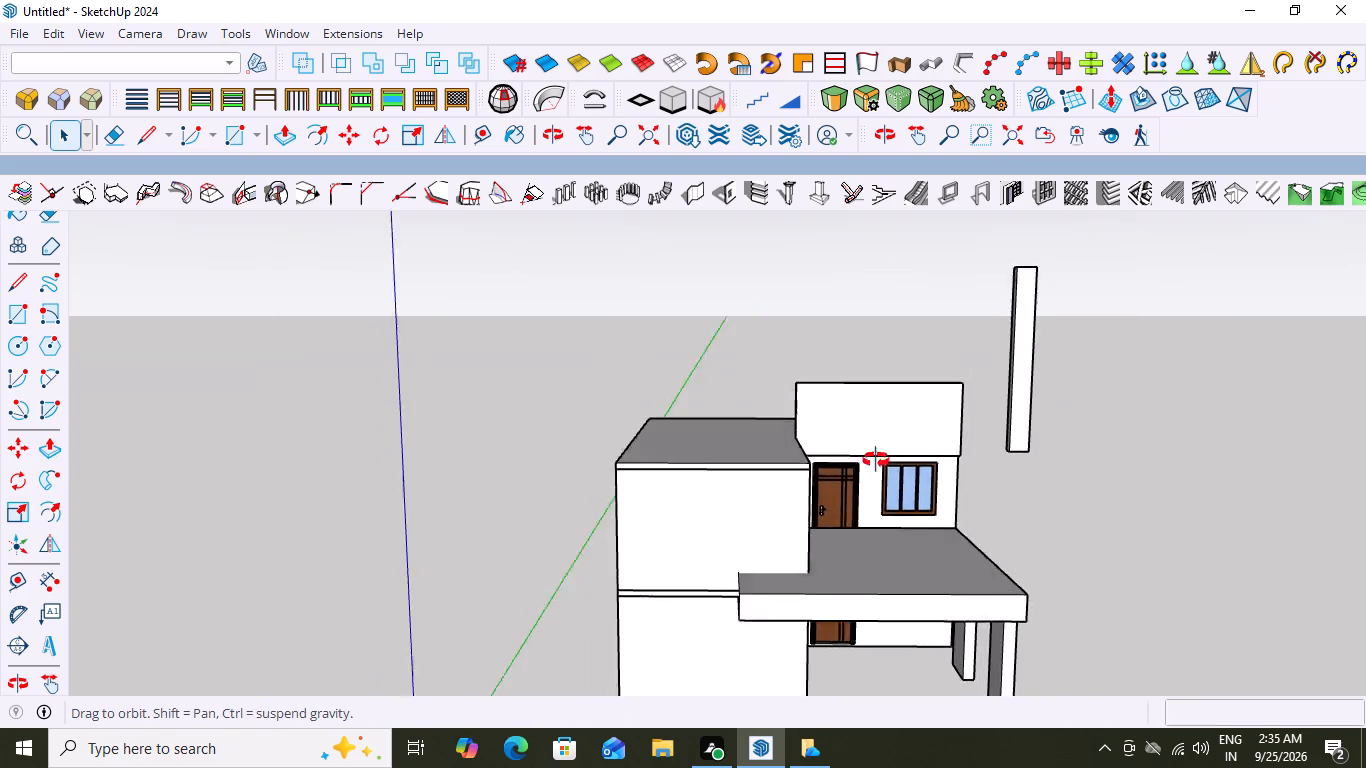
{"action": "middle_click_drag", "start_coordinate": [876, 460], "coordinate": [986, 551]}
{"action": "left_click_drag", "start_coordinate": [1092, 285], "coordinate": [974, 375]}
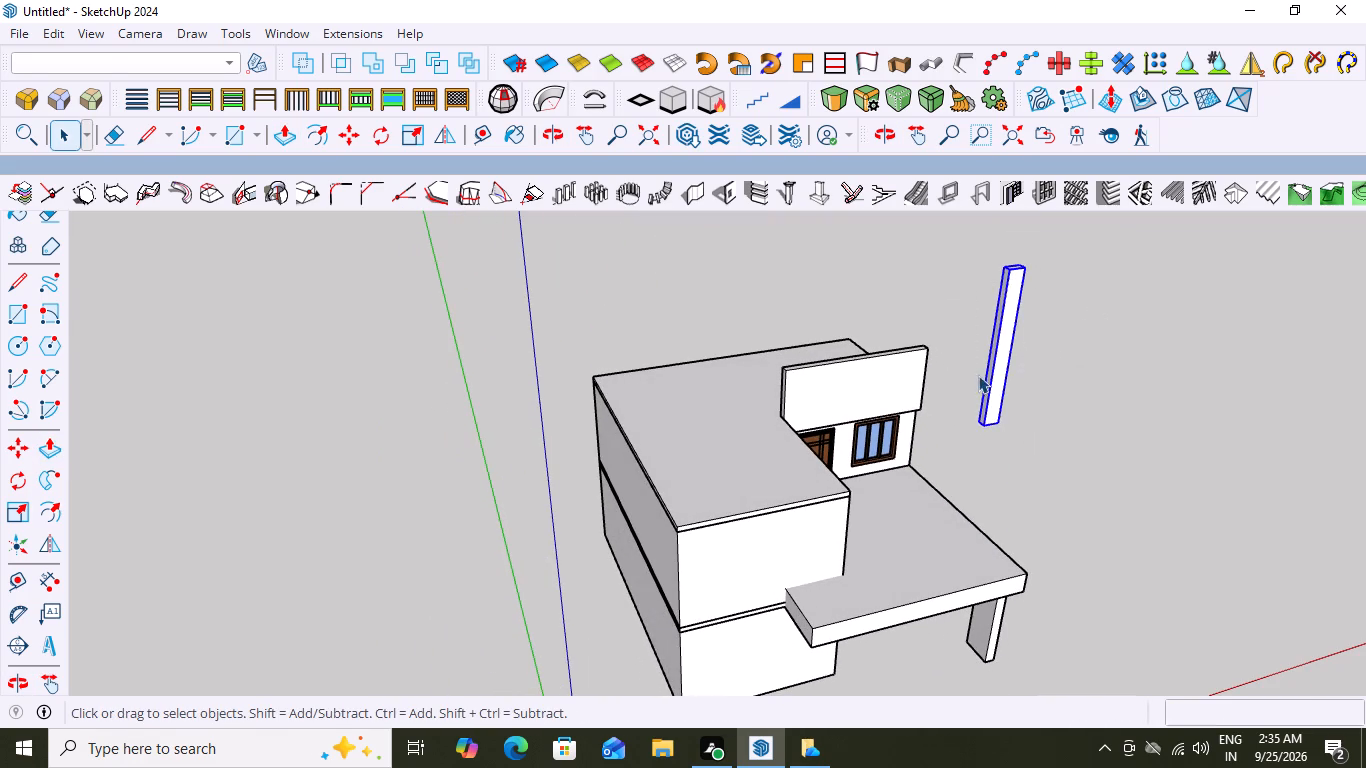
{"action": "key", "text": "Delete"}
Examine the house and the tall front panel above the upper-storey door and window from several angles.
{"action": "scroll", "coordinate": [897, 393], "scroll_direction": "down", "scroll_amount": 8}
{"action": "middle_click_drag", "start_coordinate": [985, 469], "coordinate": [981, 467]}
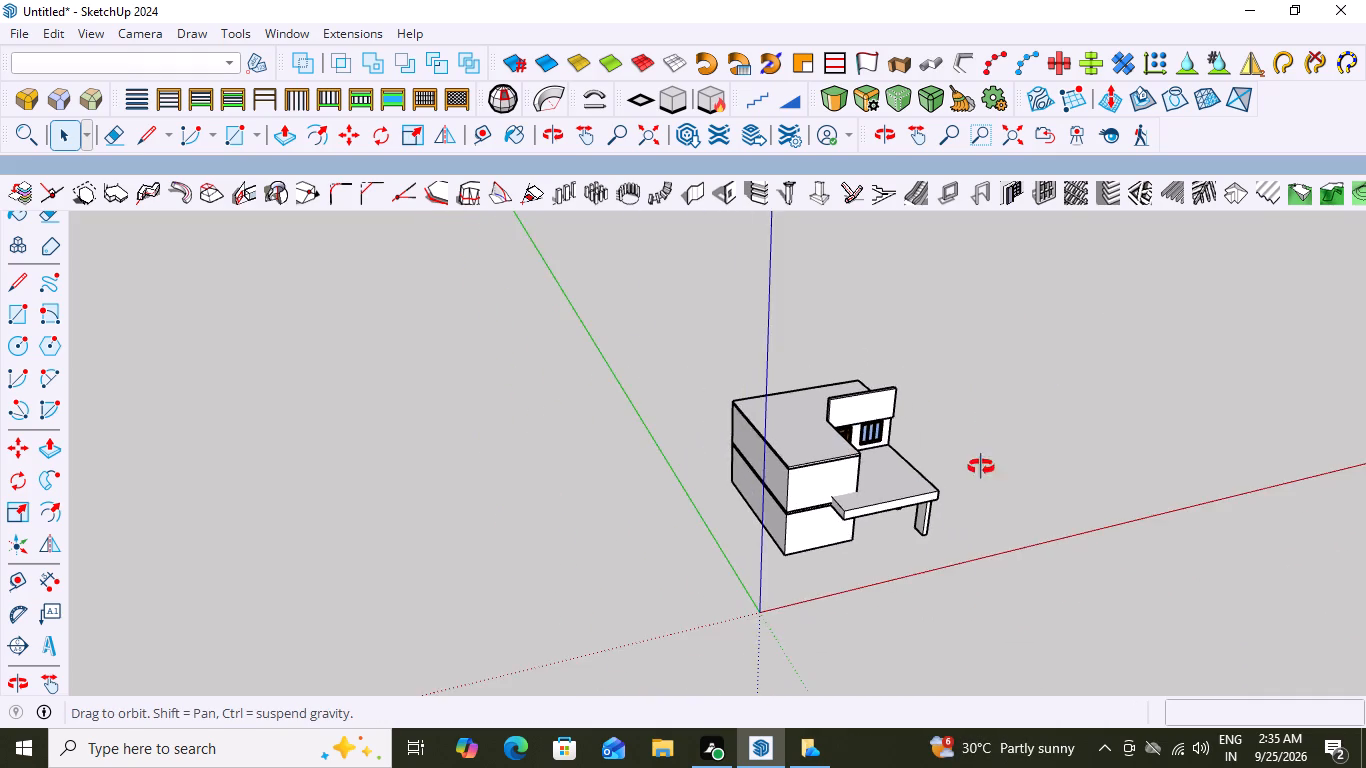
{"action": "middle_click_drag", "start_coordinate": [981, 467], "coordinate": [883, 385]}
{"action": "scroll", "coordinate": [836, 519], "scroll_direction": "up", "scroll_amount": 6}
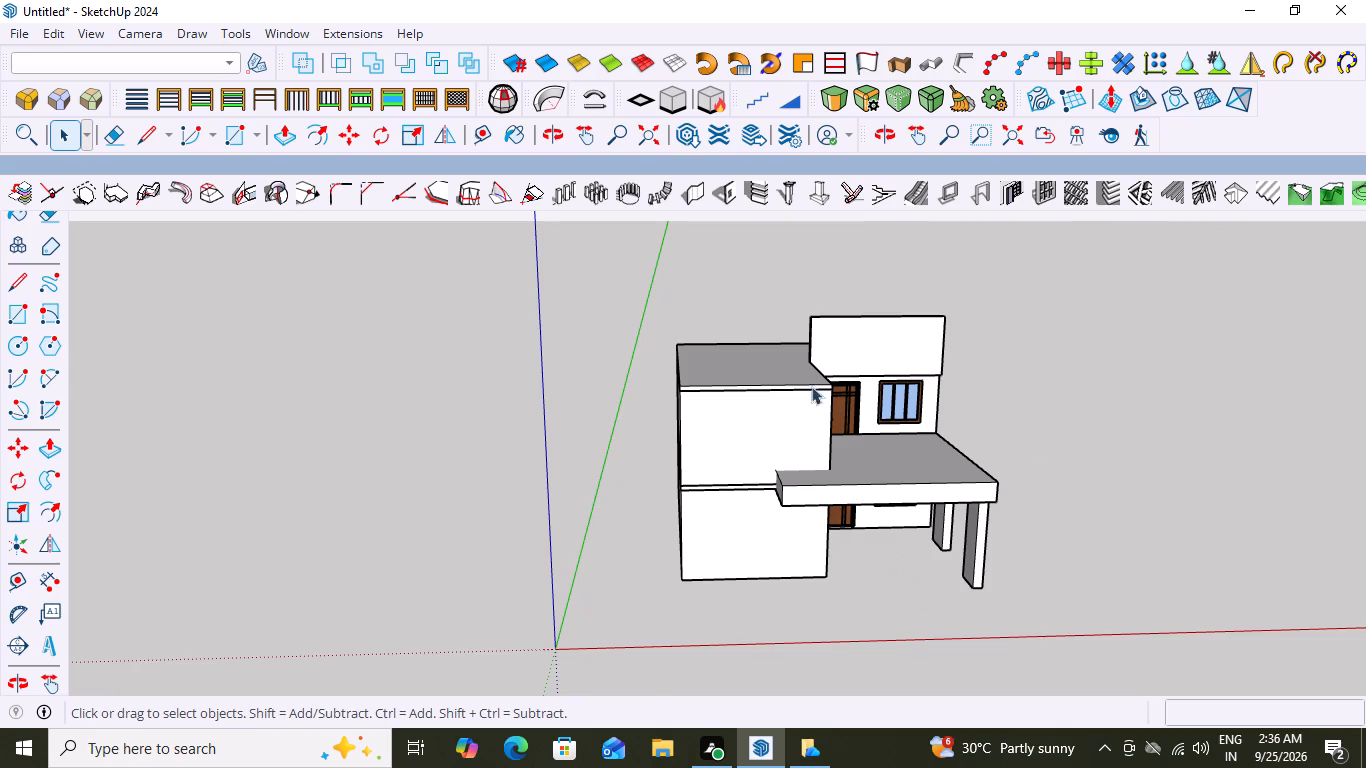
{"action": "scroll", "coordinate": [905, 456], "scroll_direction": "down", "scroll_amount": 3}
{"action": "middle_click_drag", "start_coordinate": [889, 446], "coordinate": [782, 457]}
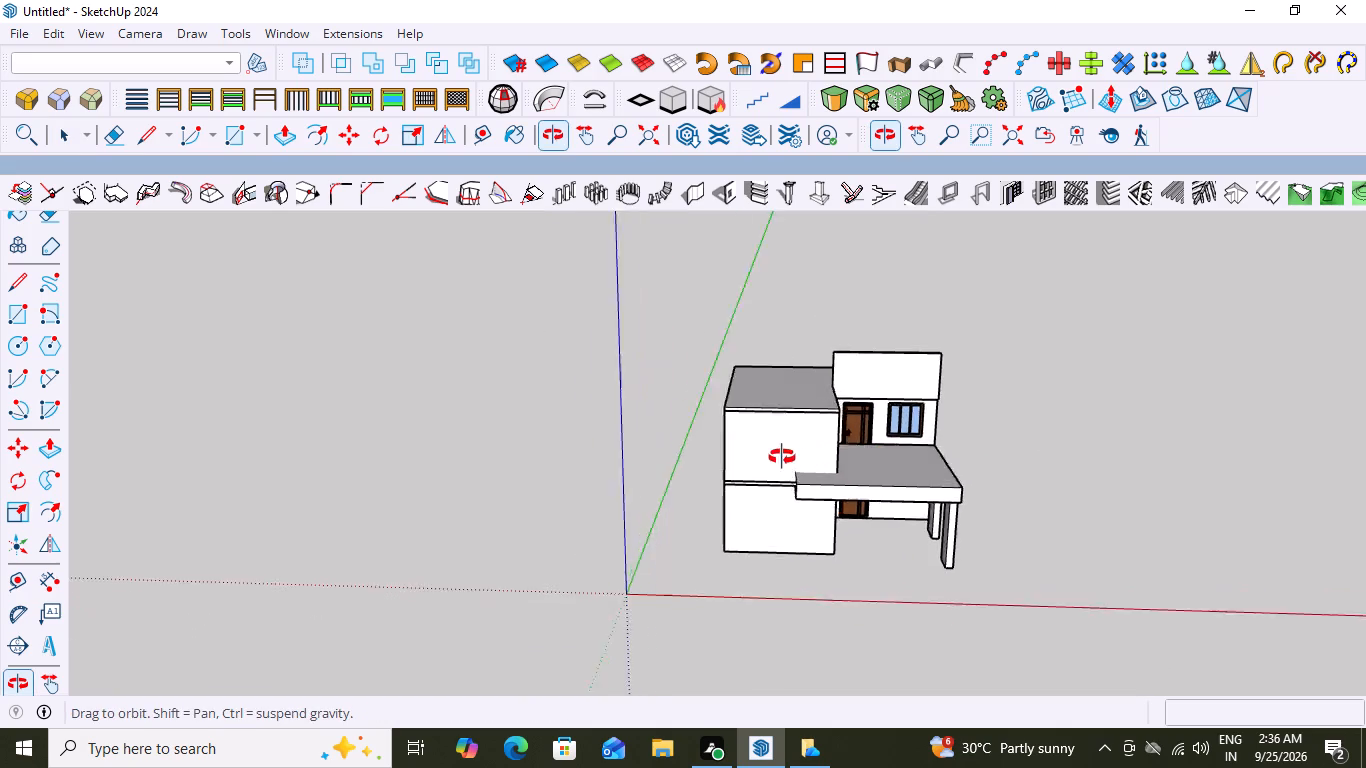
{"action": "middle_click_drag", "start_coordinate": [782, 457], "coordinate": [748, 454]}
{"action": "scroll", "coordinate": [886, 522], "scroll_direction": "up", "scroll_amount": 6}
{"action": "middle_click_drag", "start_coordinate": [919, 539], "coordinate": [654, 469]}
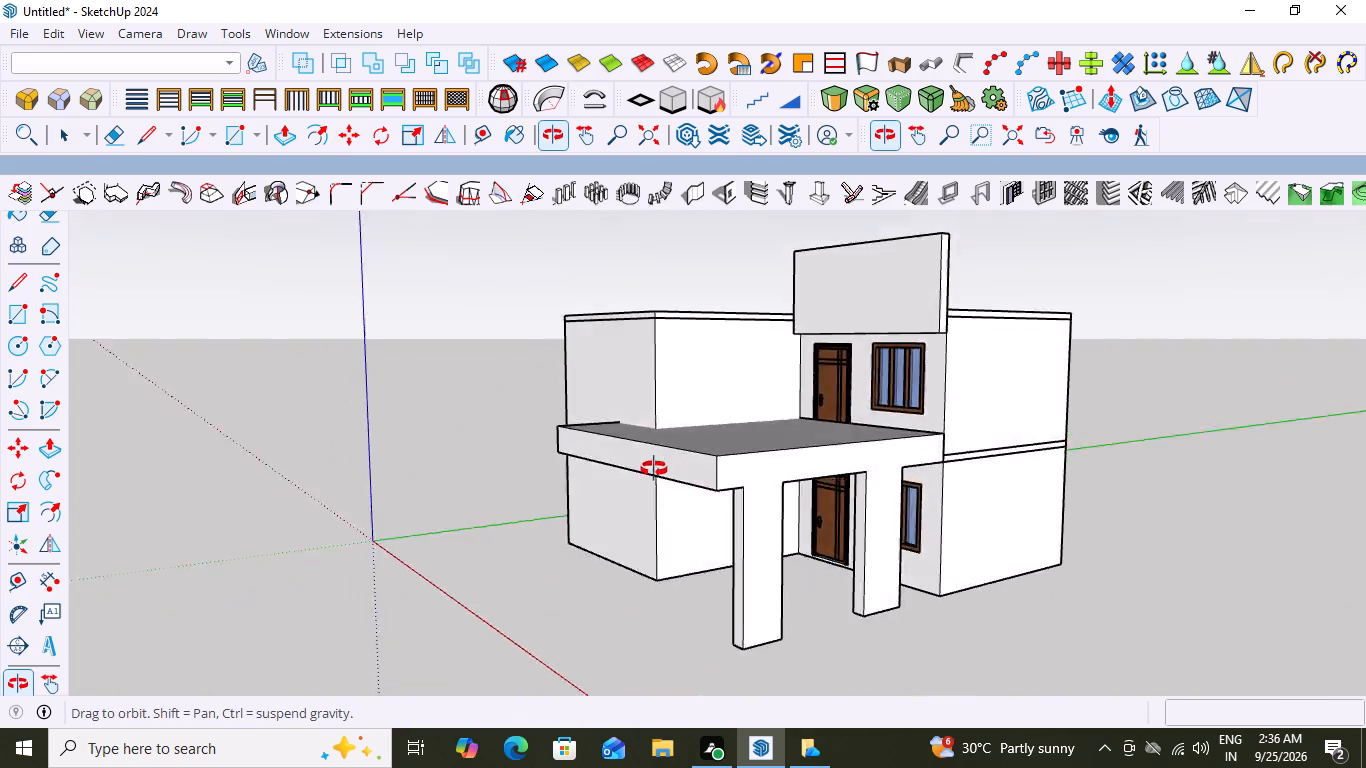
{"action": "middle_click_drag", "start_coordinate": [654, 469], "coordinate": [778, 477]}
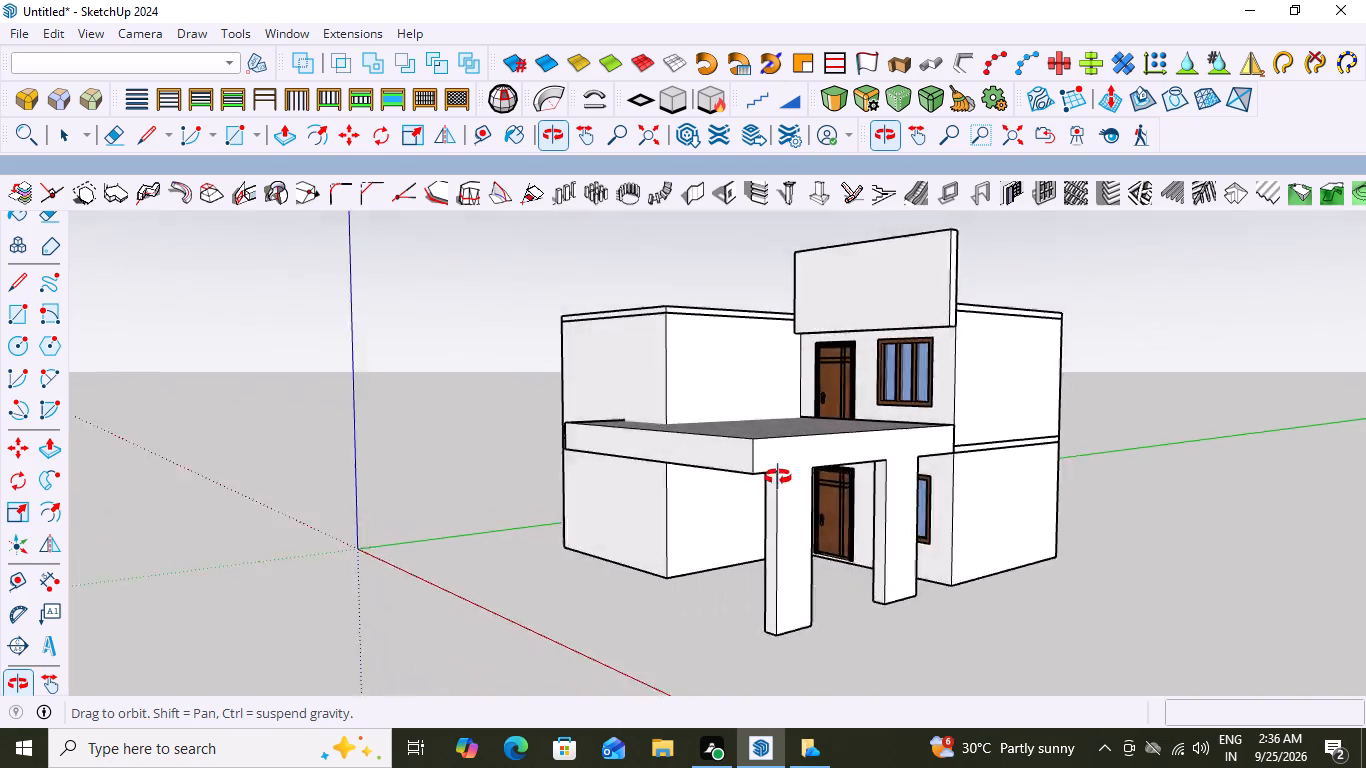
{"action": "middle_click_drag", "start_coordinate": [778, 477], "coordinate": [1009, 500]}
{"action": "scroll", "coordinate": [919, 375], "scroll_direction": "up", "scroll_amount": 3}
{"action": "scroll", "coordinate": [840, 322], "scroll_direction": "down", "scroll_amount": 2}
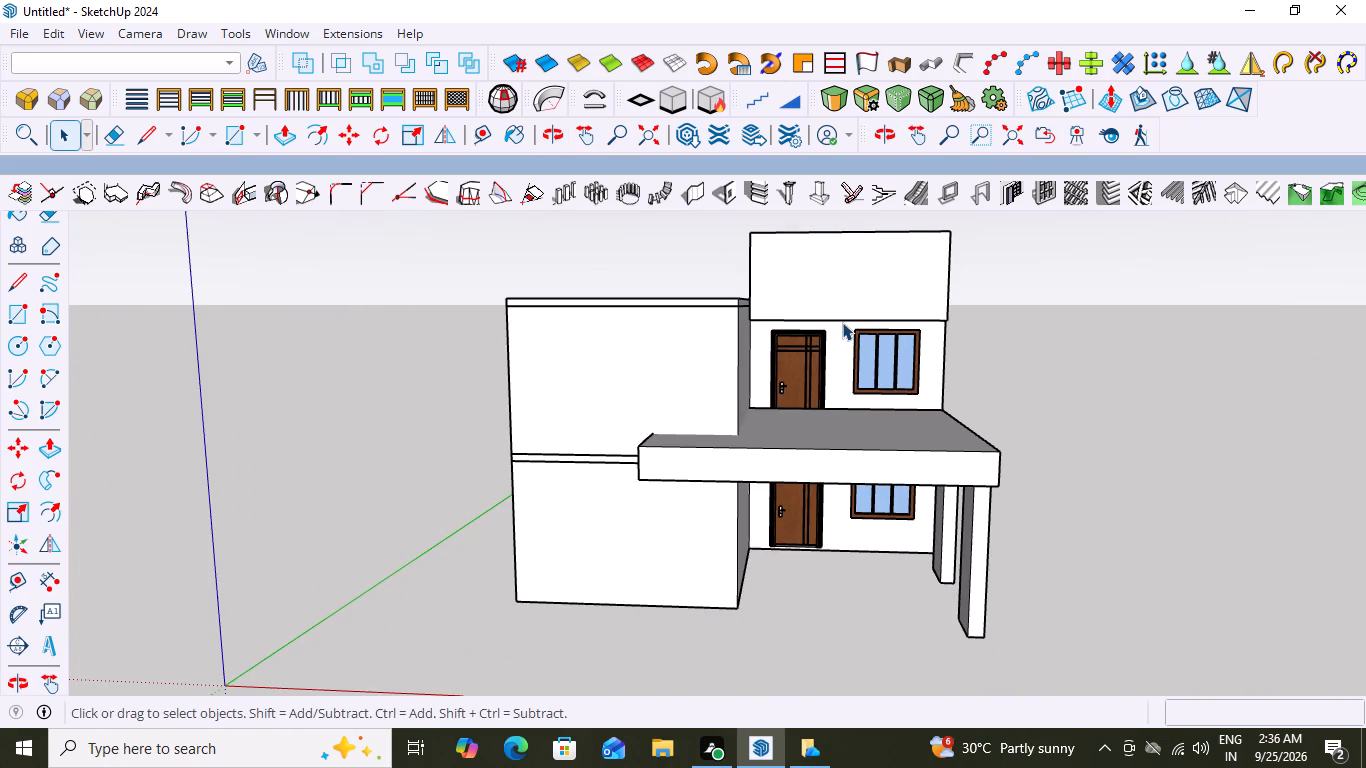
{"action": "scroll", "coordinate": [896, 270], "scroll_direction": "up", "scroll_amount": 2}
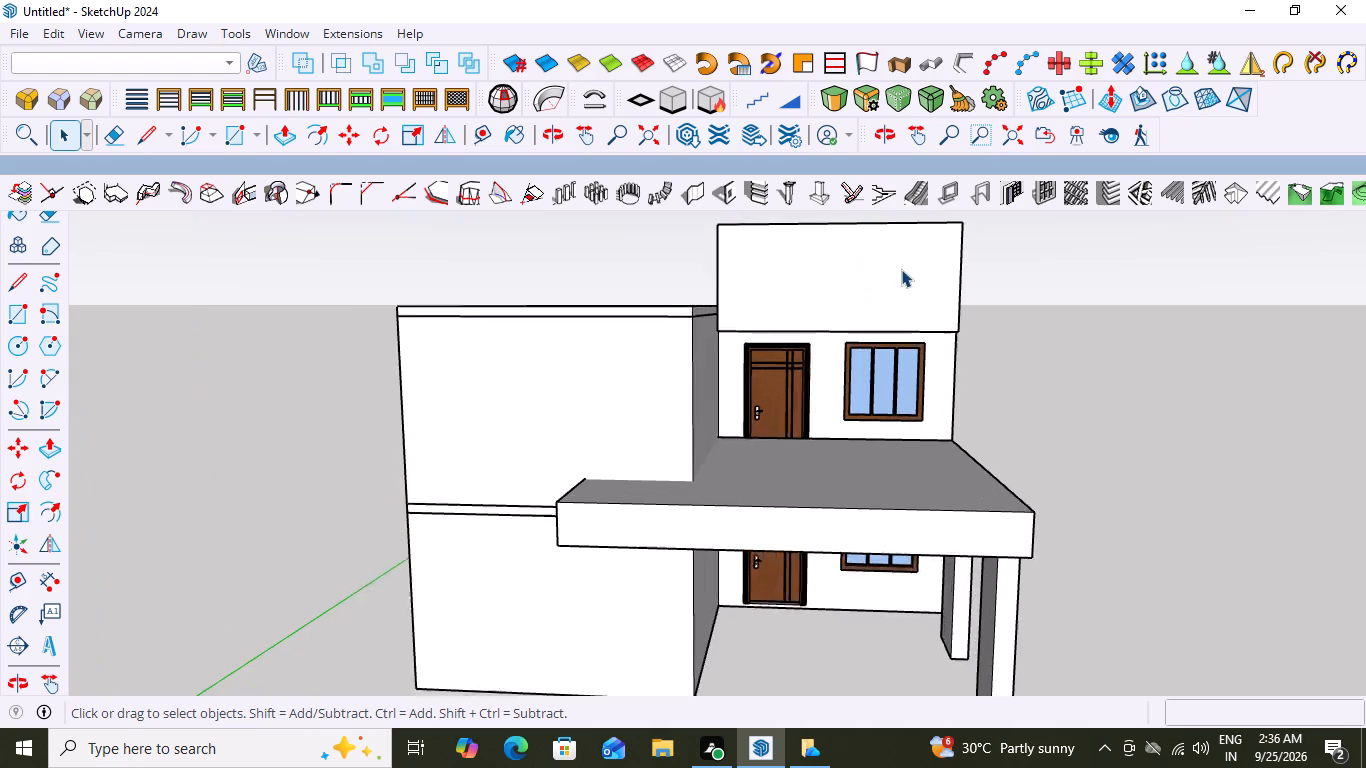
{"action": "scroll", "coordinate": [901, 269], "scroll_direction": "up", "scroll_amount": 1}
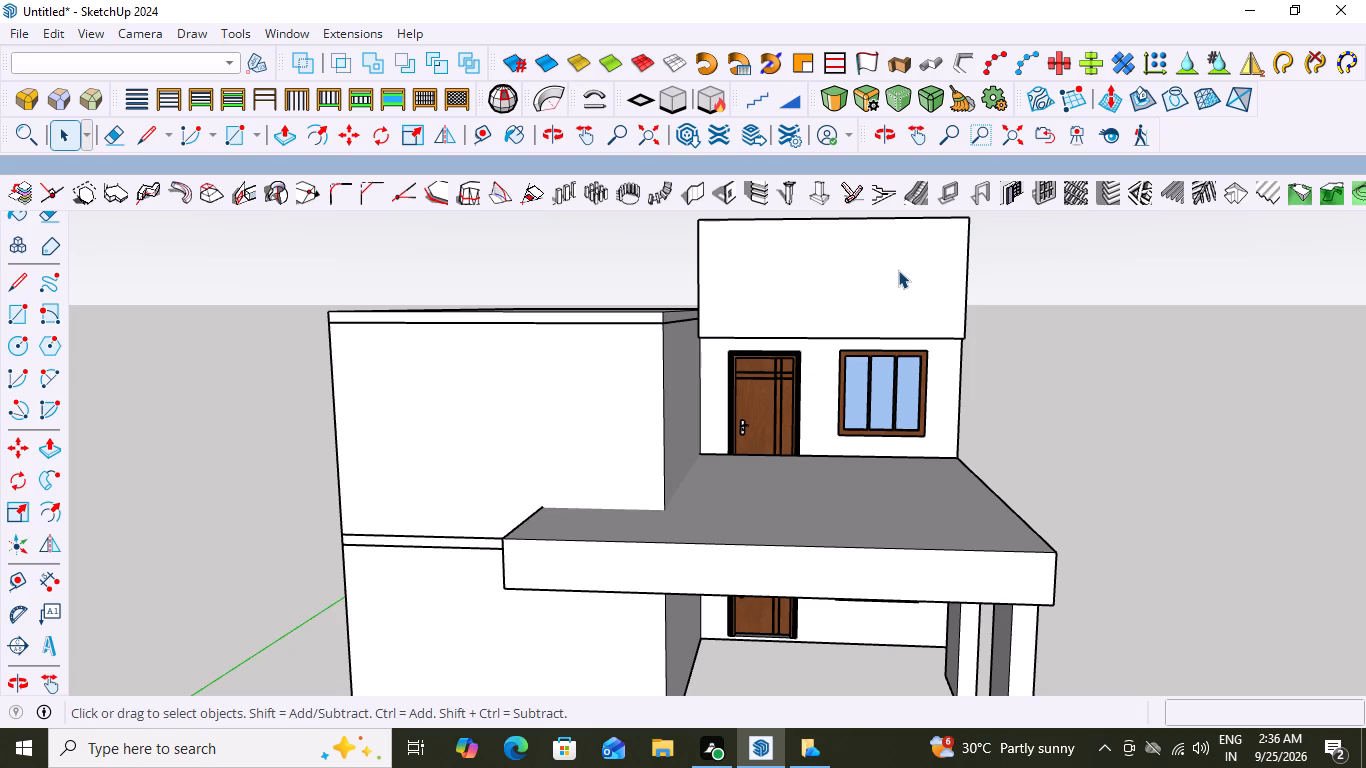
Inside the front panel's group above the upper storey, select all of its connected faces and edges and hide them.
{"action": "double_click", "coordinate": [815, 272]}
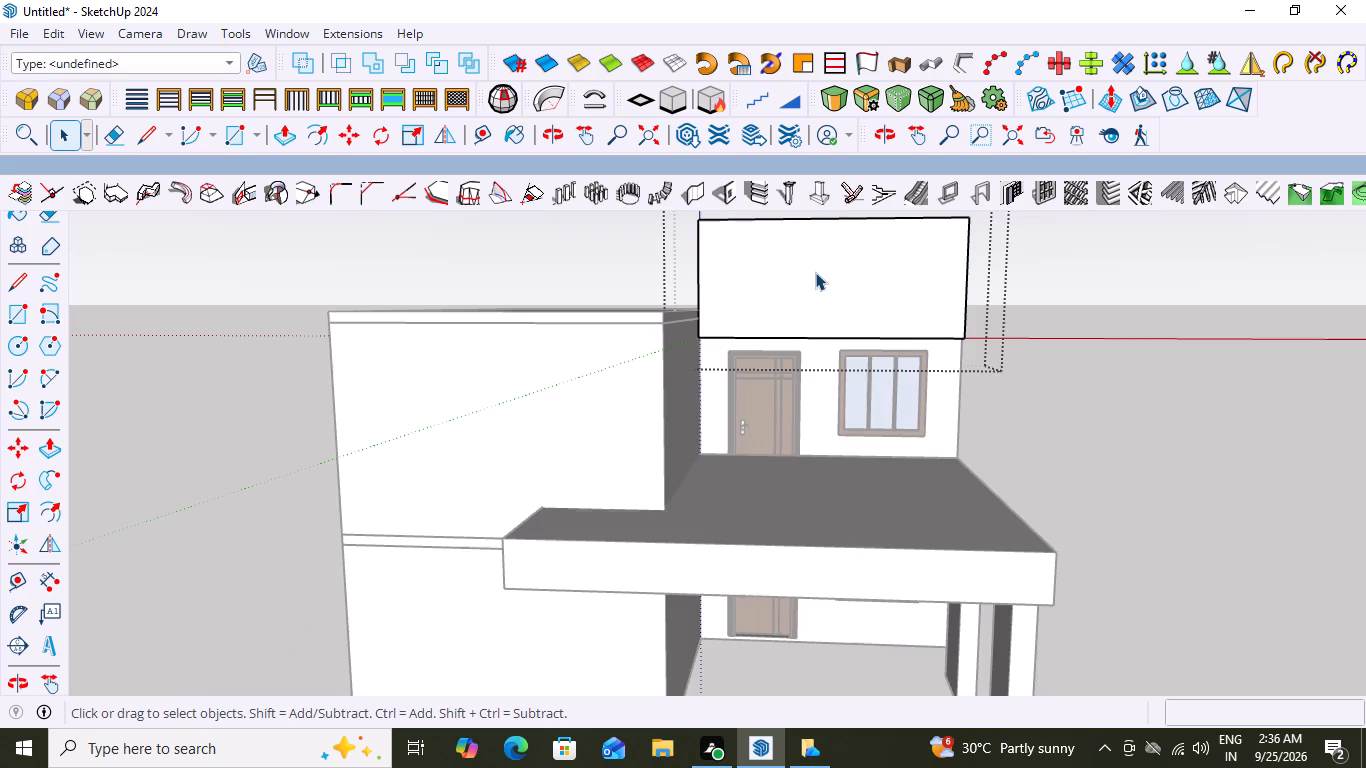
{"action": "left_click", "coordinate": [815, 272]}
{"action": "middle_click_drag", "start_coordinate": [1128, 331], "coordinate": [741, 408]}
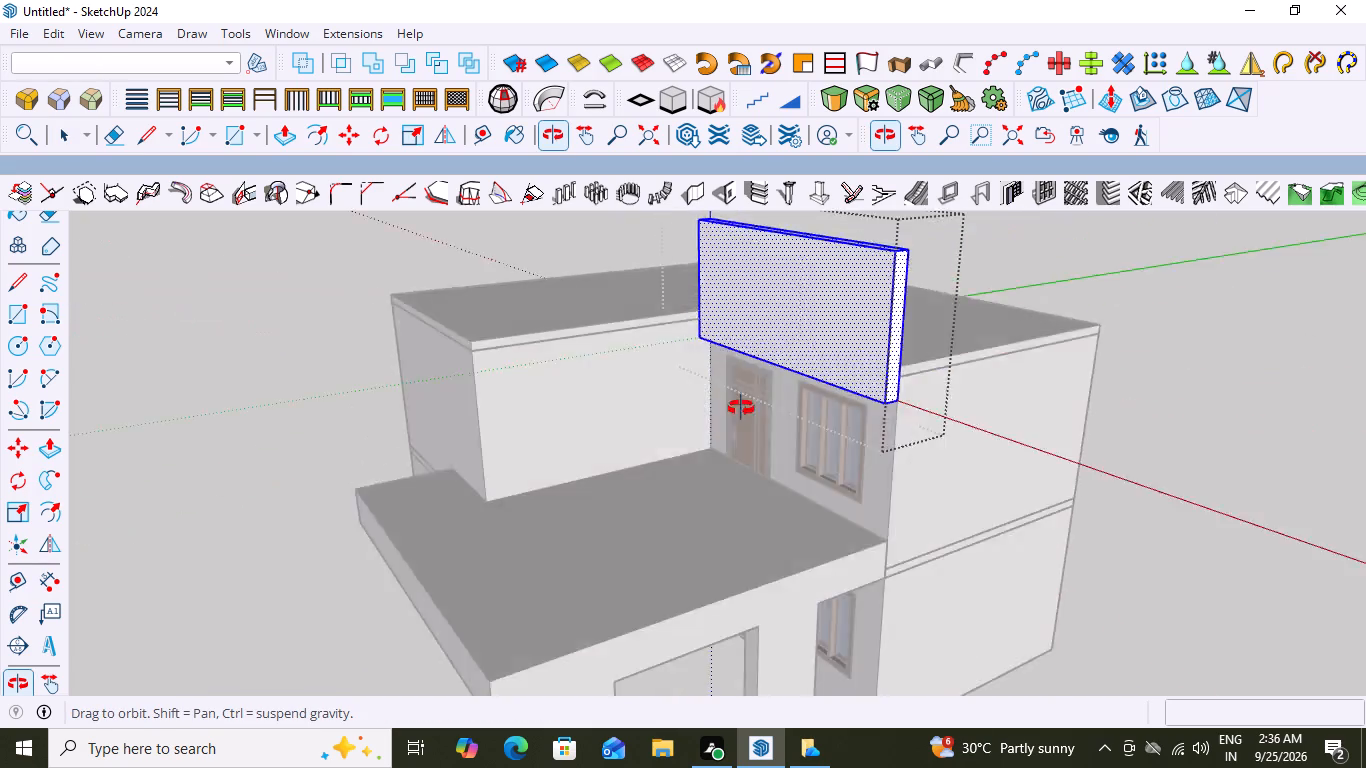
{"action": "middle_click_drag", "start_coordinate": [741, 408], "coordinate": [635, 413]}
{"action": "scroll", "coordinate": [701, 360], "scroll_direction": "down", "scroll_amount": 7}
{"action": "middle_click_drag", "start_coordinate": [669, 429], "coordinate": [927, 399]}
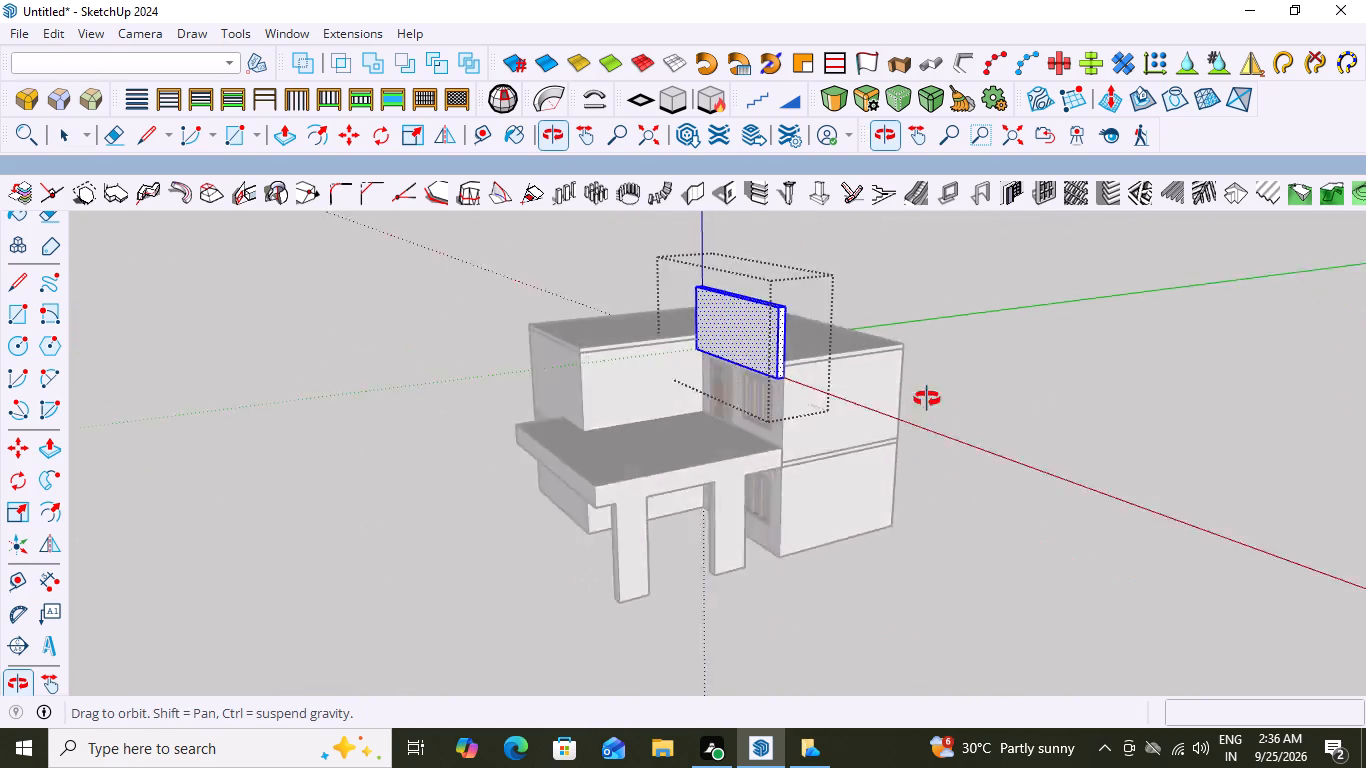
{"action": "middle_click_drag", "start_coordinate": [927, 399], "coordinate": [1106, 340]}
{"action": "scroll", "coordinate": [781, 370], "scroll_direction": "up", "scroll_amount": 7}
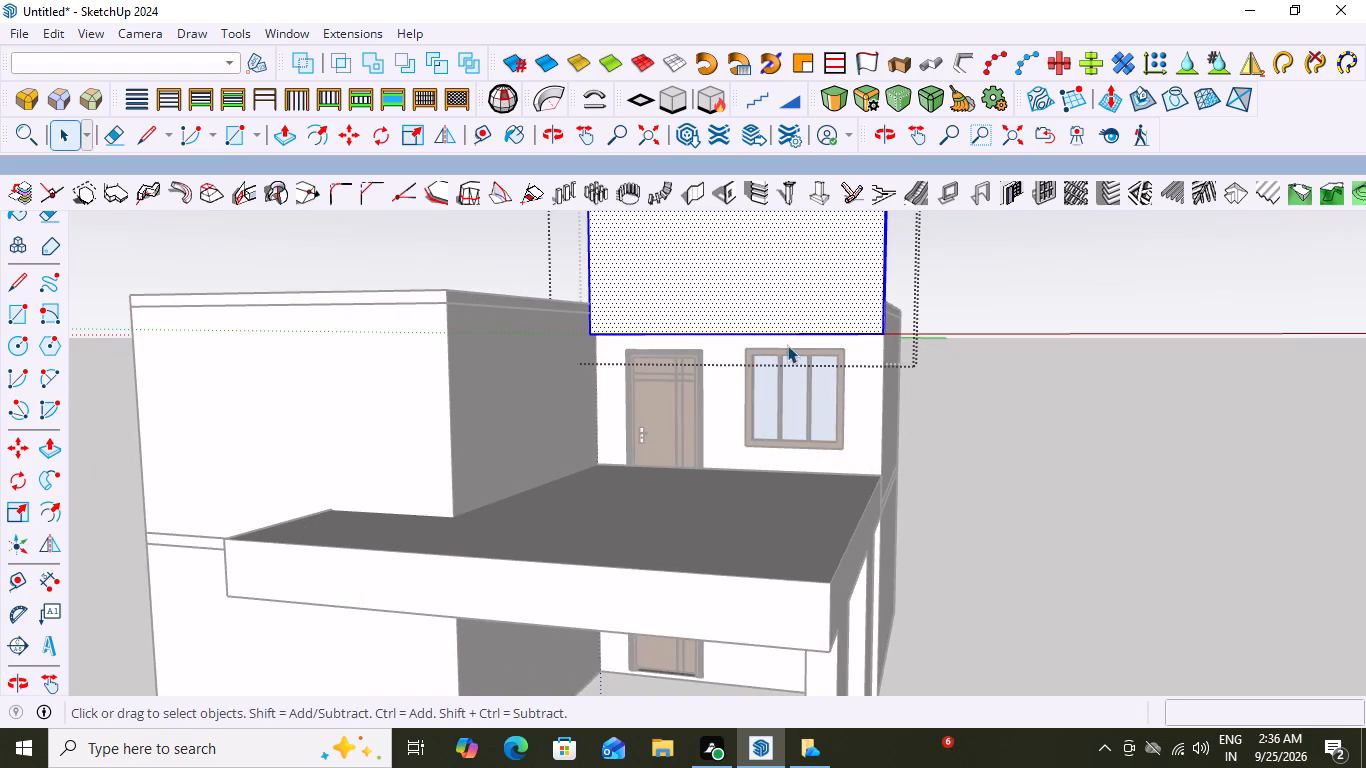
{"action": "right_click", "coordinate": [719, 283]}
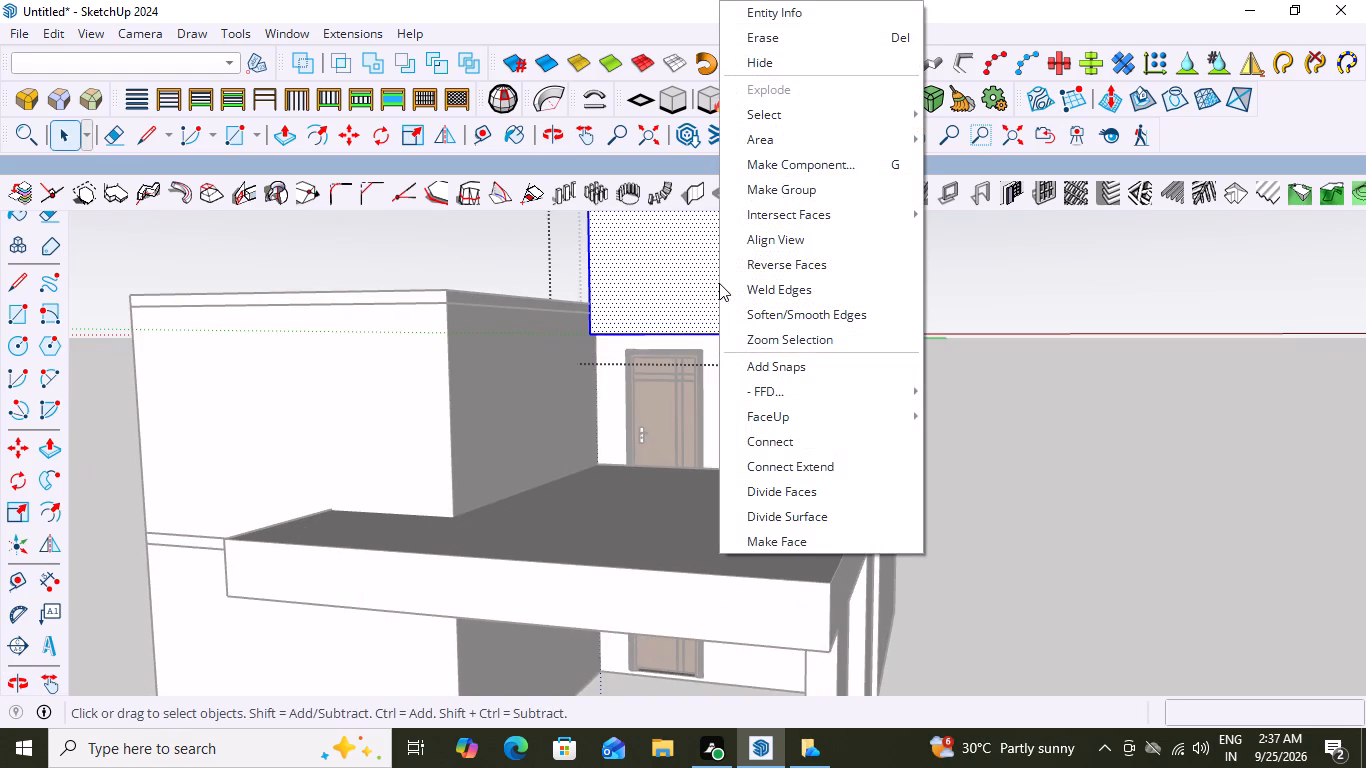
{"action": "left_click", "coordinate": [760, 60]}
{"action": "scroll", "coordinate": [663, 363], "scroll_direction": "down", "scroll_amount": 6}
{"action": "middle_click_drag", "start_coordinate": [666, 380], "coordinate": [846, 385]}
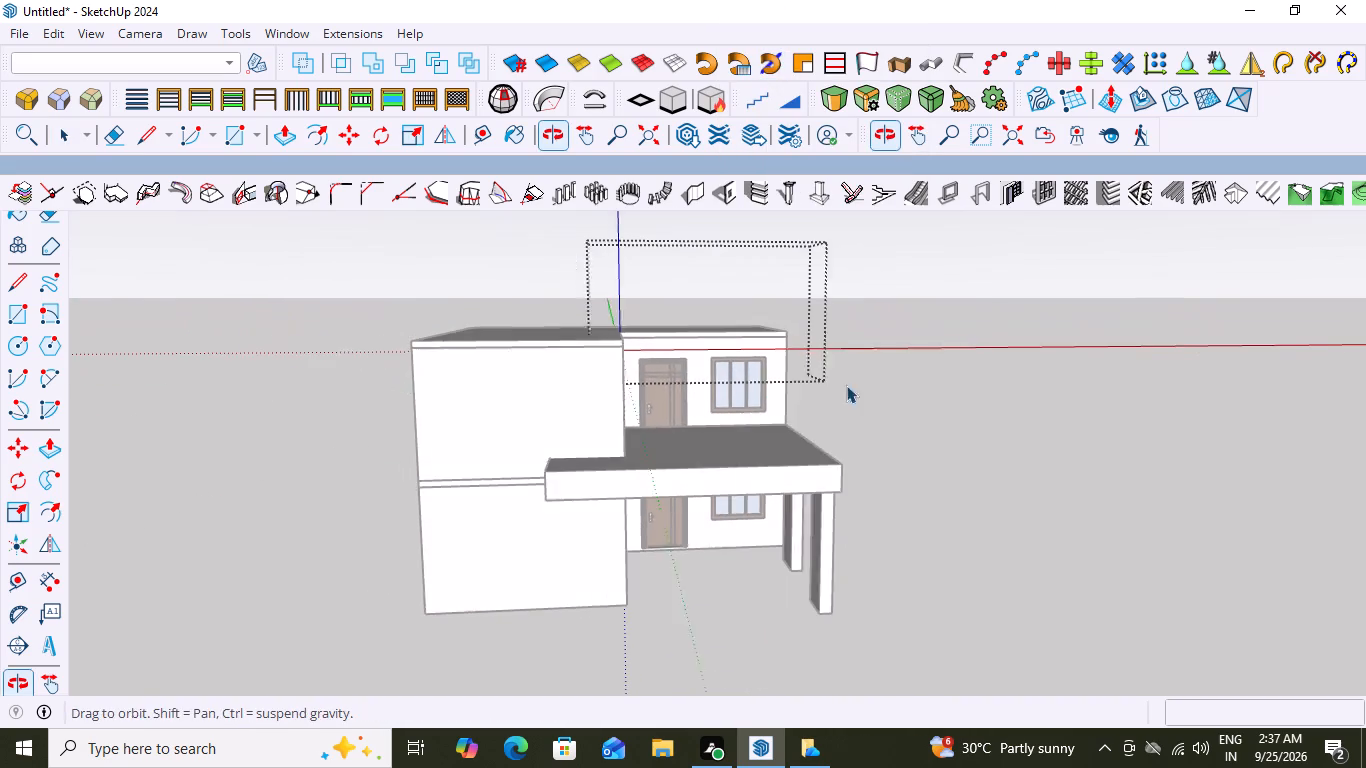
Leave the hidden panel's group and draw a 15' 9" by 6" rectangle on the roof slab's edge above the upper-storey door and window.
{"action": "middle_click_drag", "start_coordinate": [846, 385], "coordinate": [818, 394]}
{"action": "left_click", "coordinate": [884, 253]}
{"action": "scroll", "coordinate": [724, 342], "scroll_direction": "up", "scroll_amount": 6}
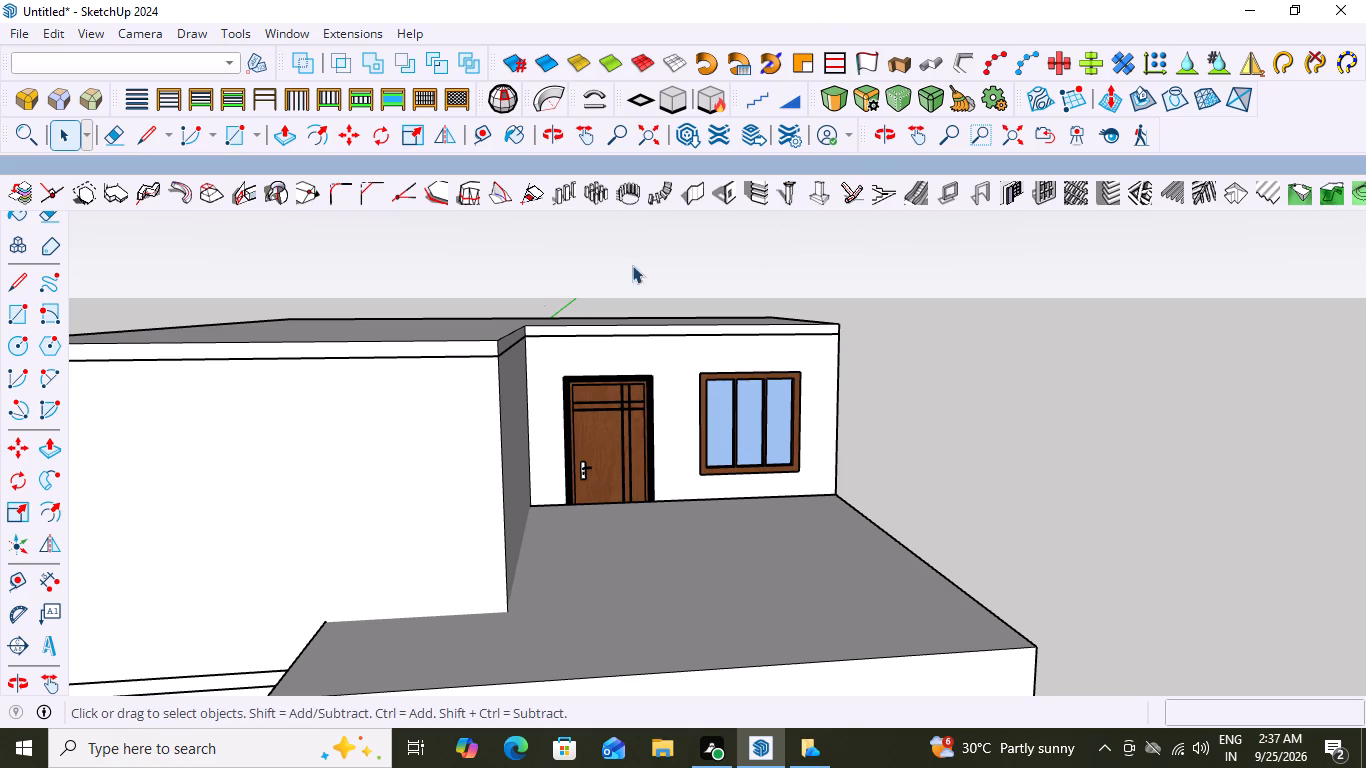
{"action": "scroll", "coordinate": [587, 356], "scroll_direction": "up", "scroll_amount": 3}
{"action": "scroll", "coordinate": [471, 349], "scroll_direction": "up", "scroll_amount": 5}
{"action": "scroll", "coordinate": [514, 345], "scroll_direction": "down", "scroll_amount": 4}
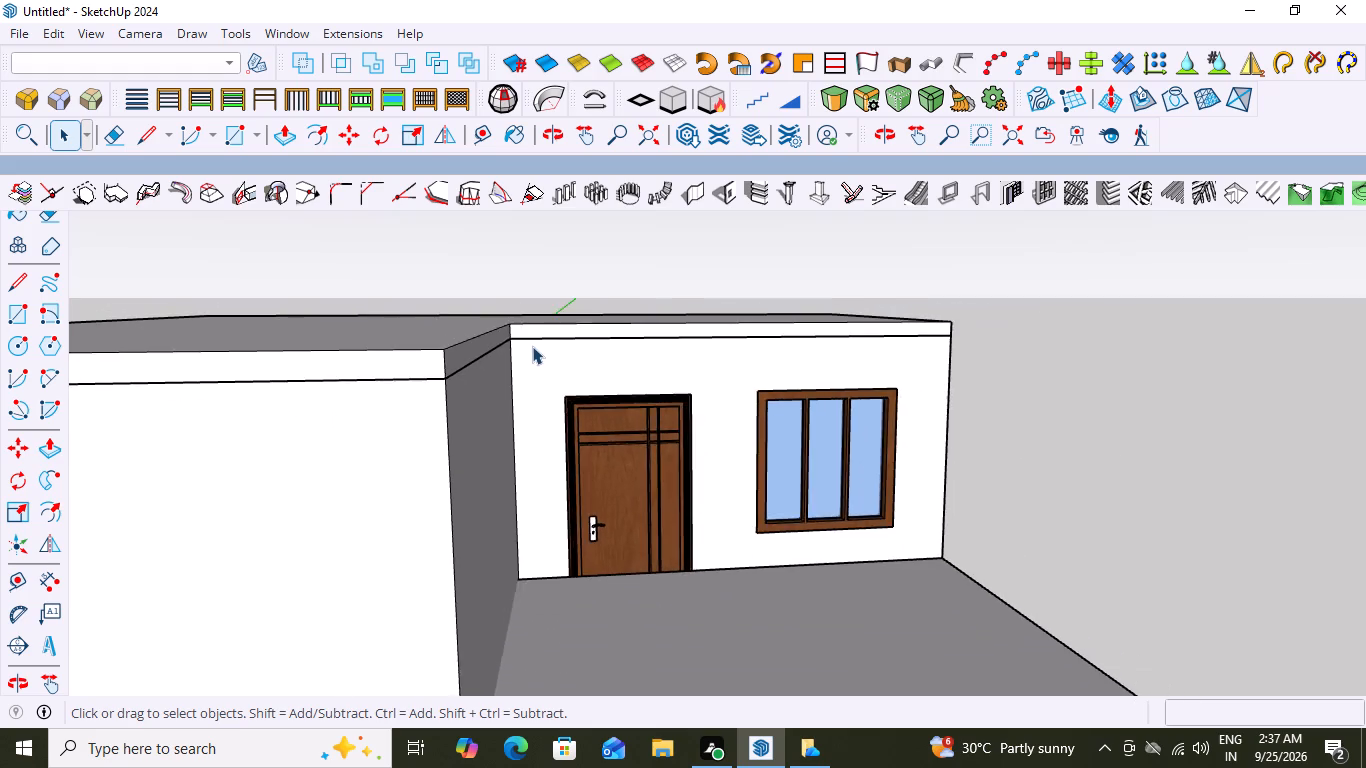
{"action": "scroll", "coordinate": [663, 389], "scroll_direction": "down", "scroll_amount": 3}
{"action": "scroll", "coordinate": [551, 345], "scroll_direction": "up", "scroll_amount": 10}
{"action": "scroll", "coordinate": [534, 338], "scroll_direction": "down", "scroll_amount": 4}
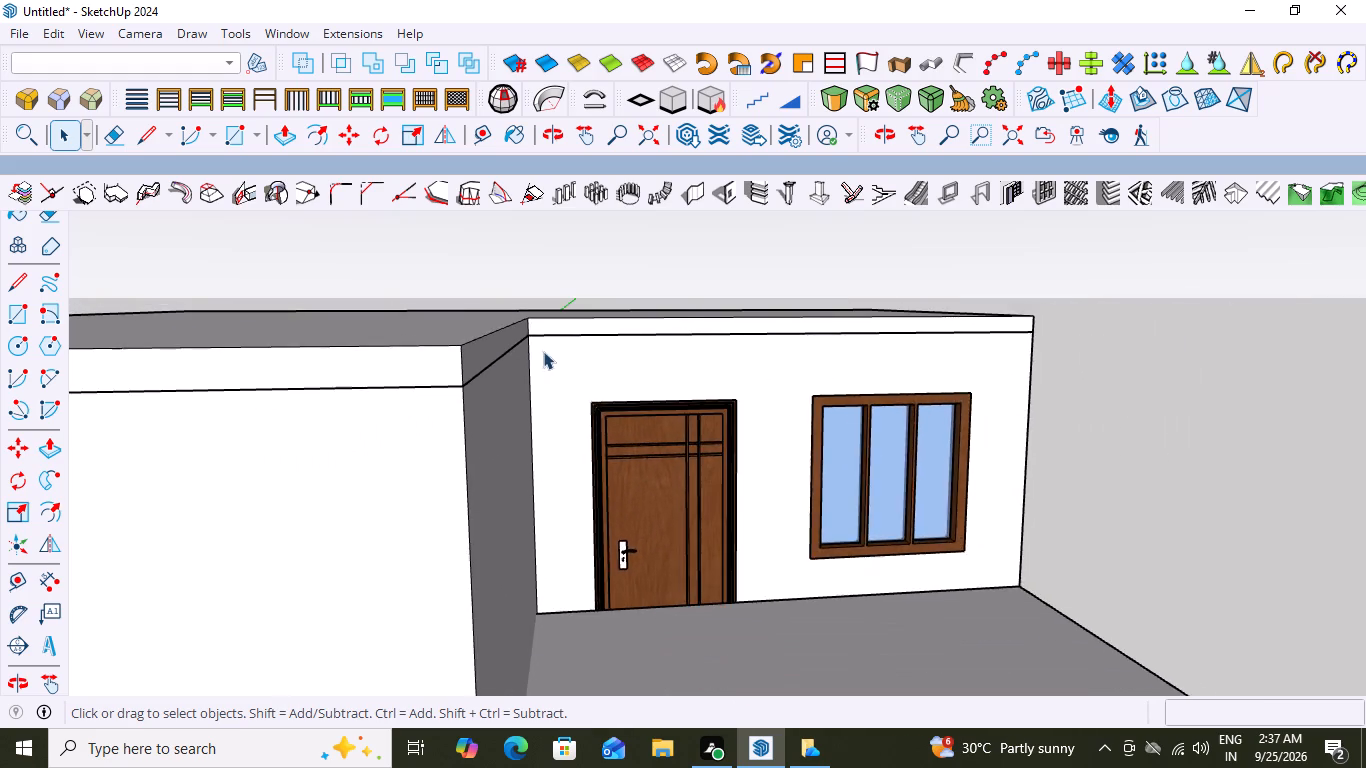
{"action": "scroll", "coordinate": [543, 351], "scroll_direction": "down", "scroll_amount": 2}
{"action": "scroll", "coordinate": [562, 357], "scroll_direction": "up", "scroll_amount": 3}
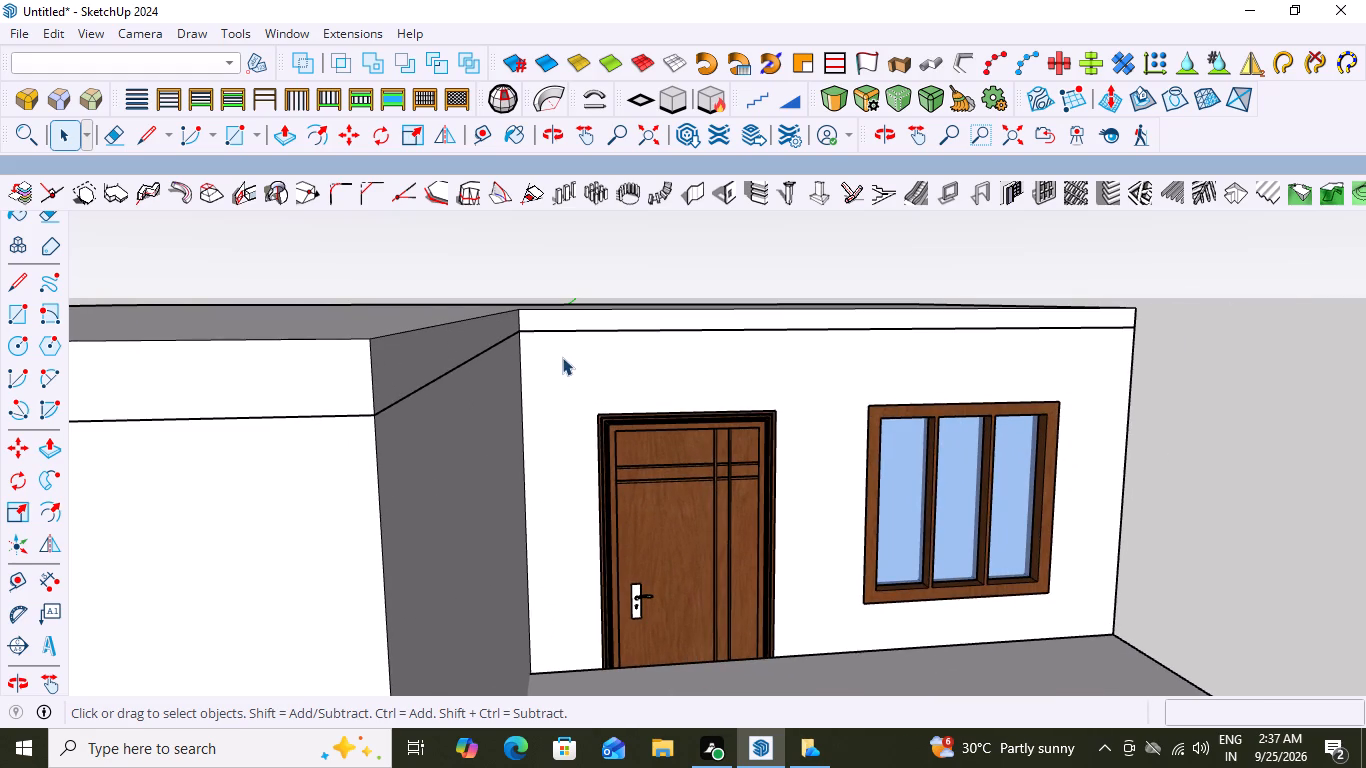
{"action": "key", "text": "r"}
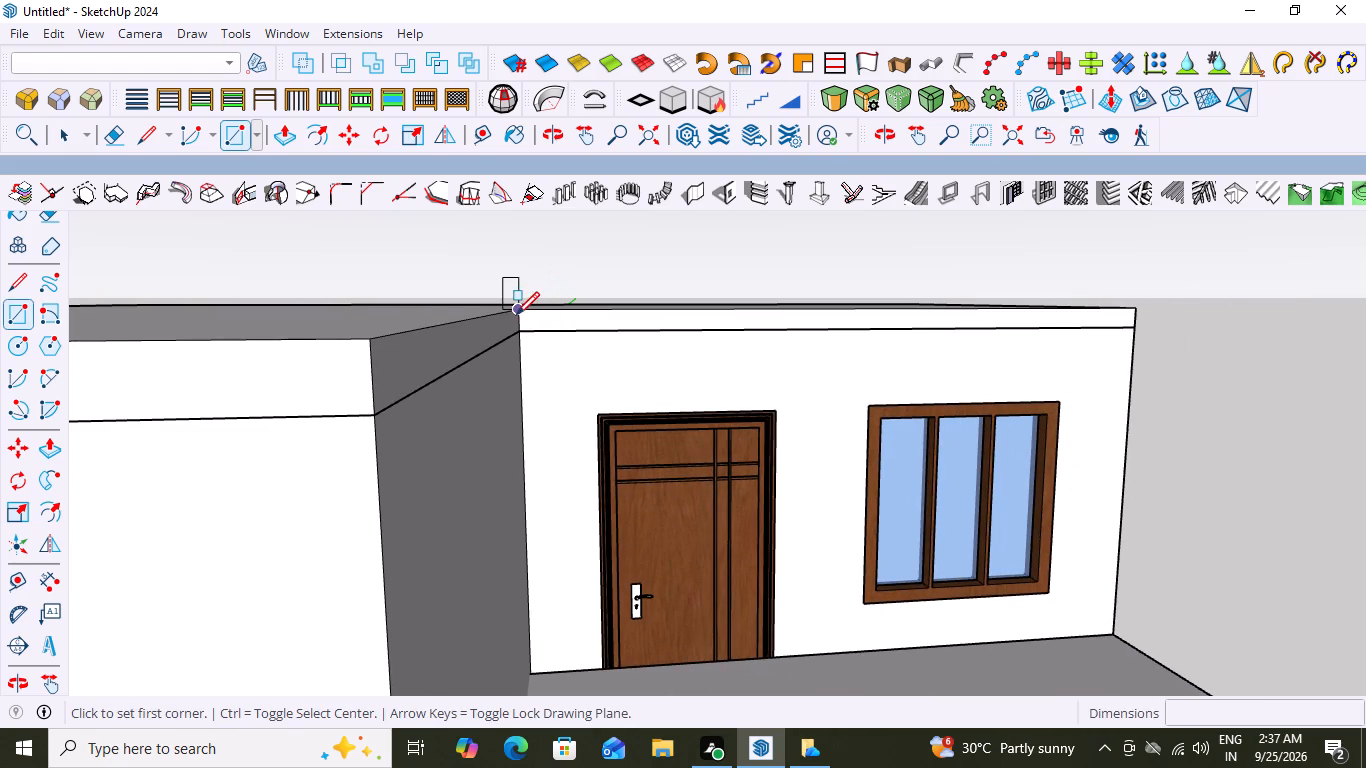
{"action": "left_click", "coordinate": [518, 311]}
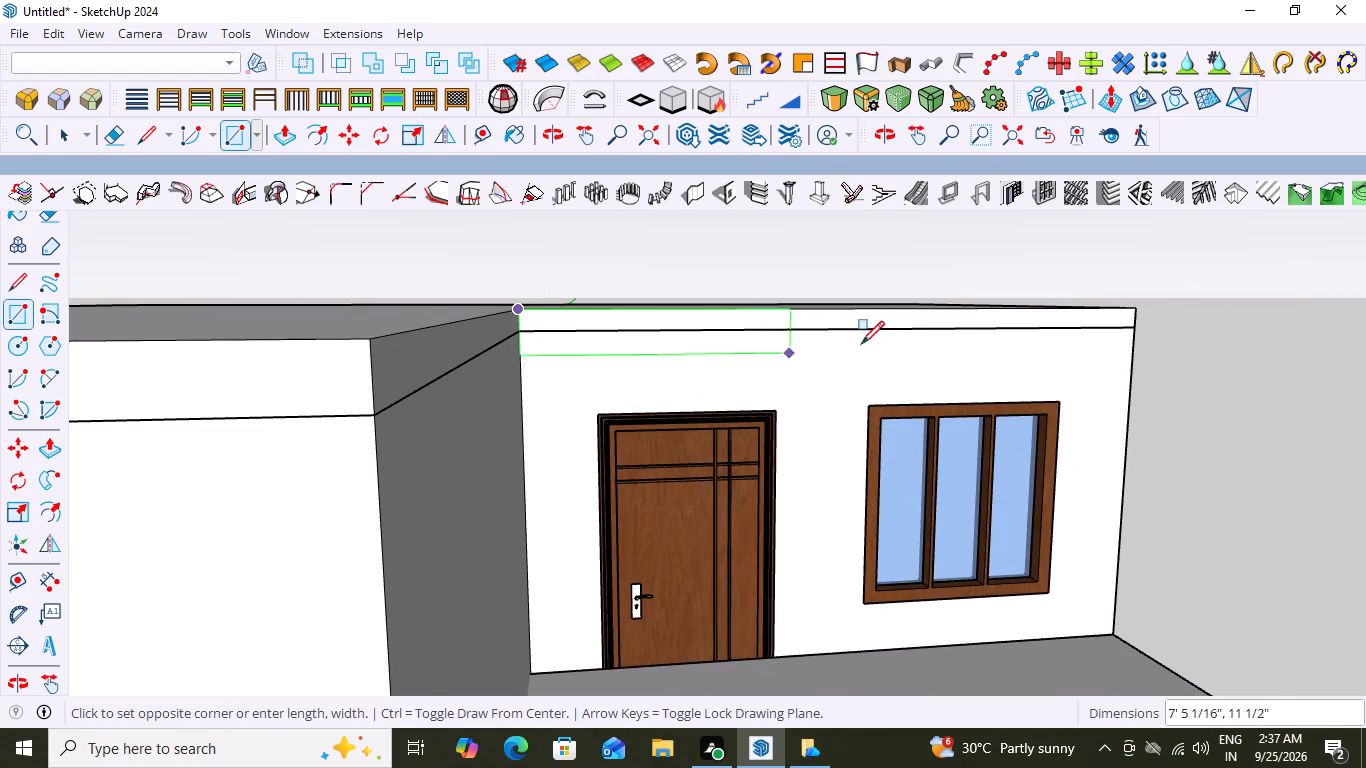
{"action": "left_click", "coordinate": [1134, 327]}
{"action": "key", "text": "space"}
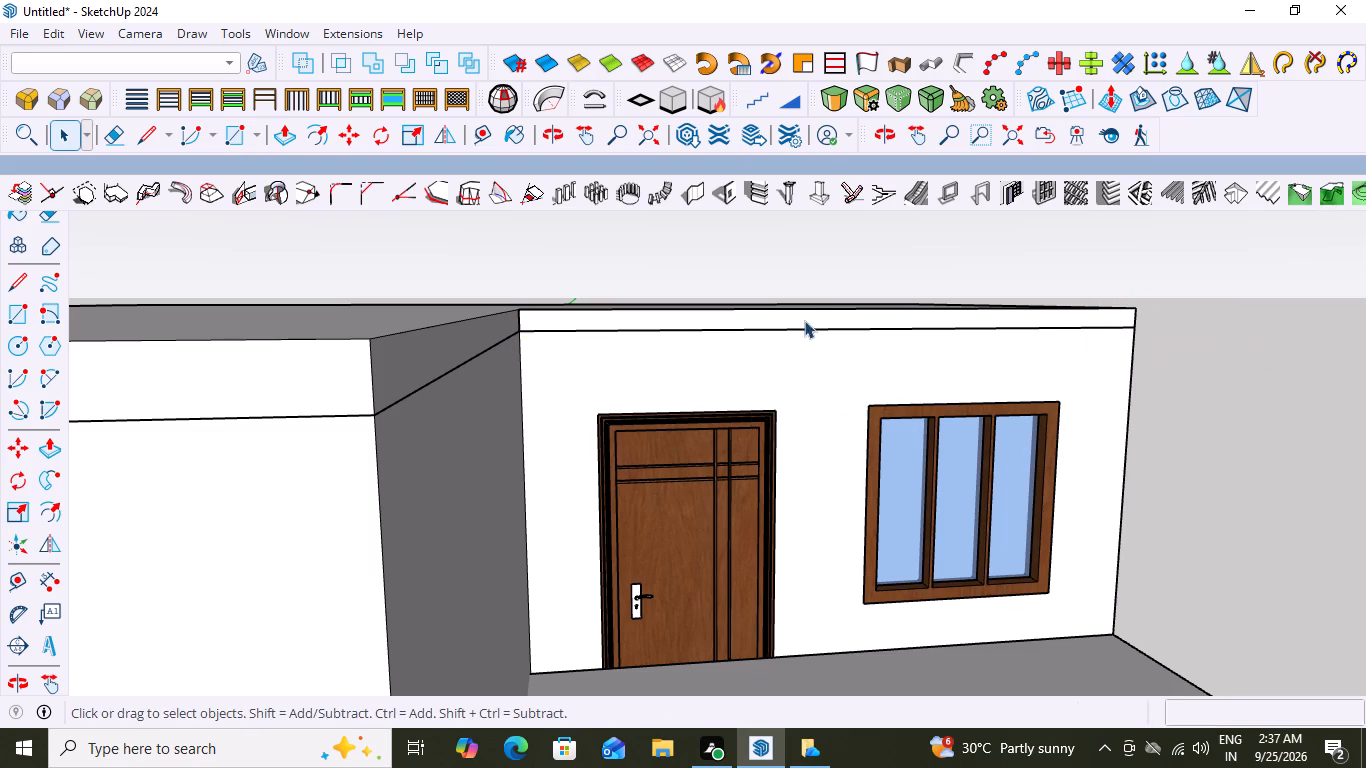
Make the new strip rectangle above the upper-storey door and window, with its edges, into a group.
{"action": "double_click", "coordinate": [817, 316]}
{"action": "left_click", "coordinate": [817, 316]}
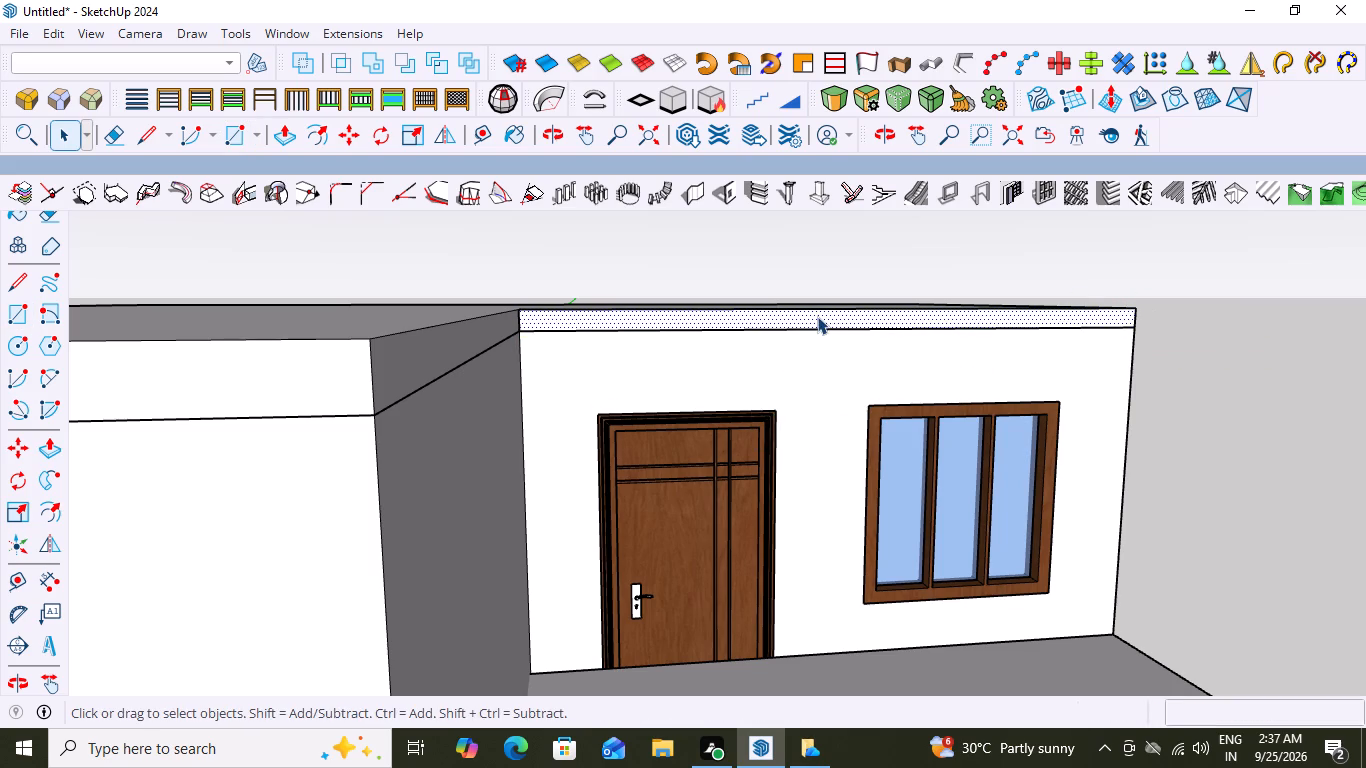
{"action": "double_click", "coordinate": [817, 316]}
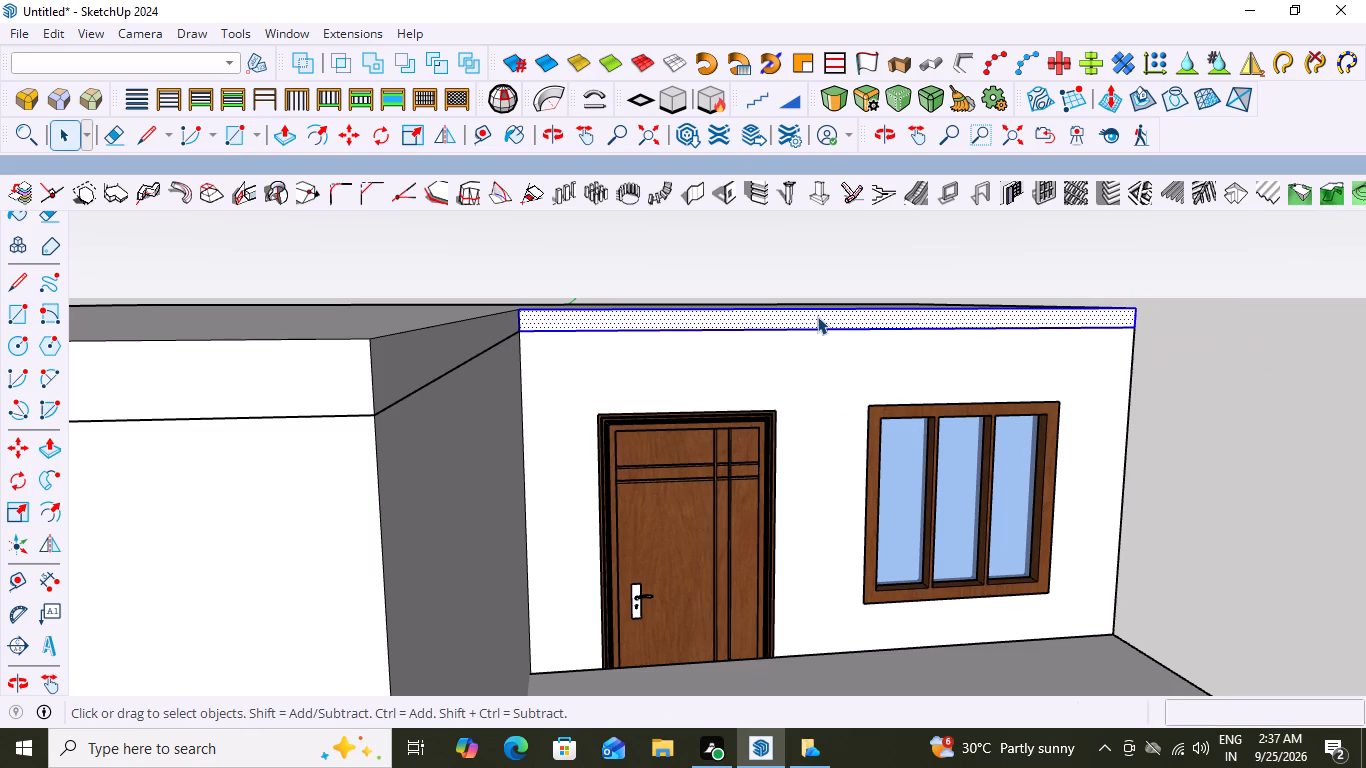
{"action": "left_click", "coordinate": [817, 316]}
{"action": "double_click", "coordinate": [817, 316]}
{"action": "right_click", "coordinate": [817, 316]}
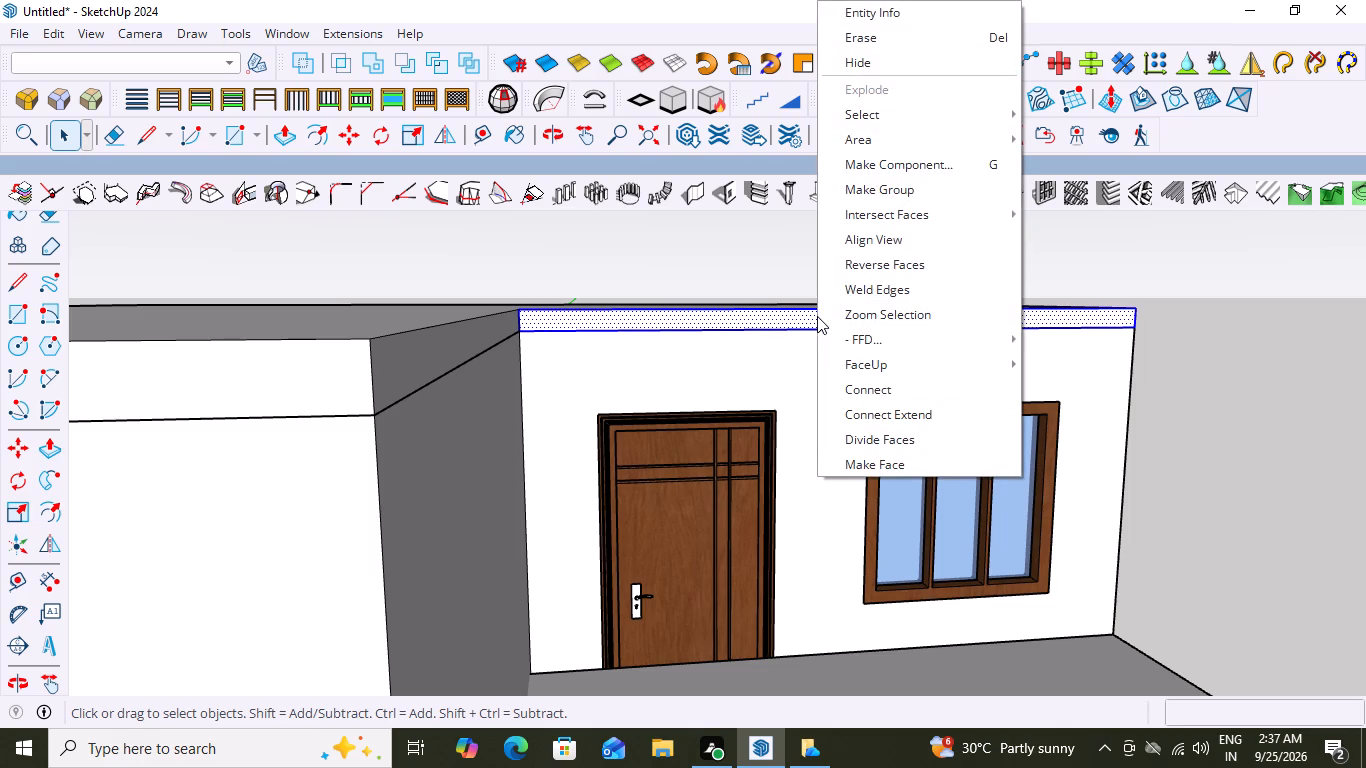
{"action": "left_click", "coordinate": [869, 190]}
Inside the strip's group, extrude its front face outward about 5' 10 7/16" as a canopy over the upper-storey door and window.
{"action": "scroll", "coordinate": [701, 361], "scroll_direction": "down", "scroll_amount": 4}
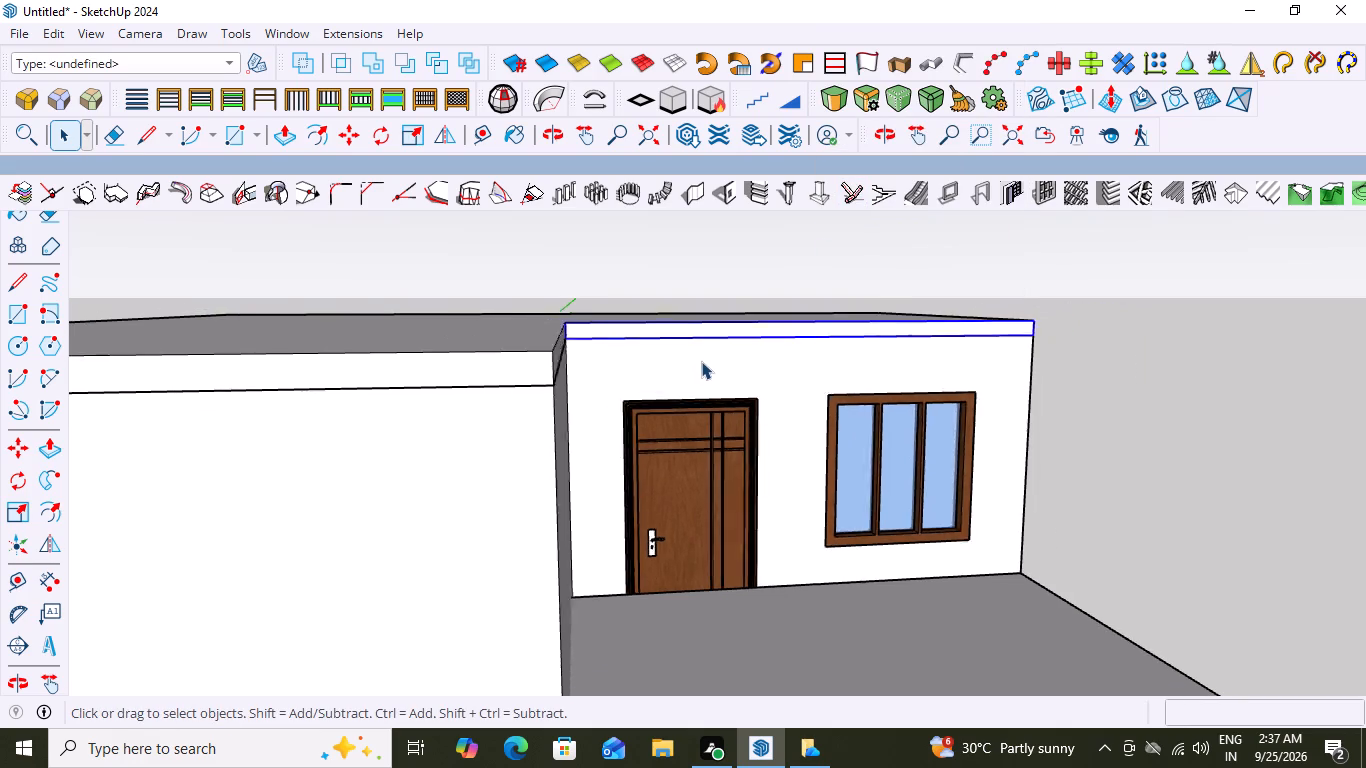
{"action": "scroll", "coordinate": [701, 361], "scroll_direction": "down", "scroll_amount": 1}
{"action": "middle_click_drag", "start_coordinate": [633, 341], "coordinate": [653, 423]}
{"action": "scroll", "coordinate": [688, 384], "scroll_direction": "up", "scroll_amount": 3}
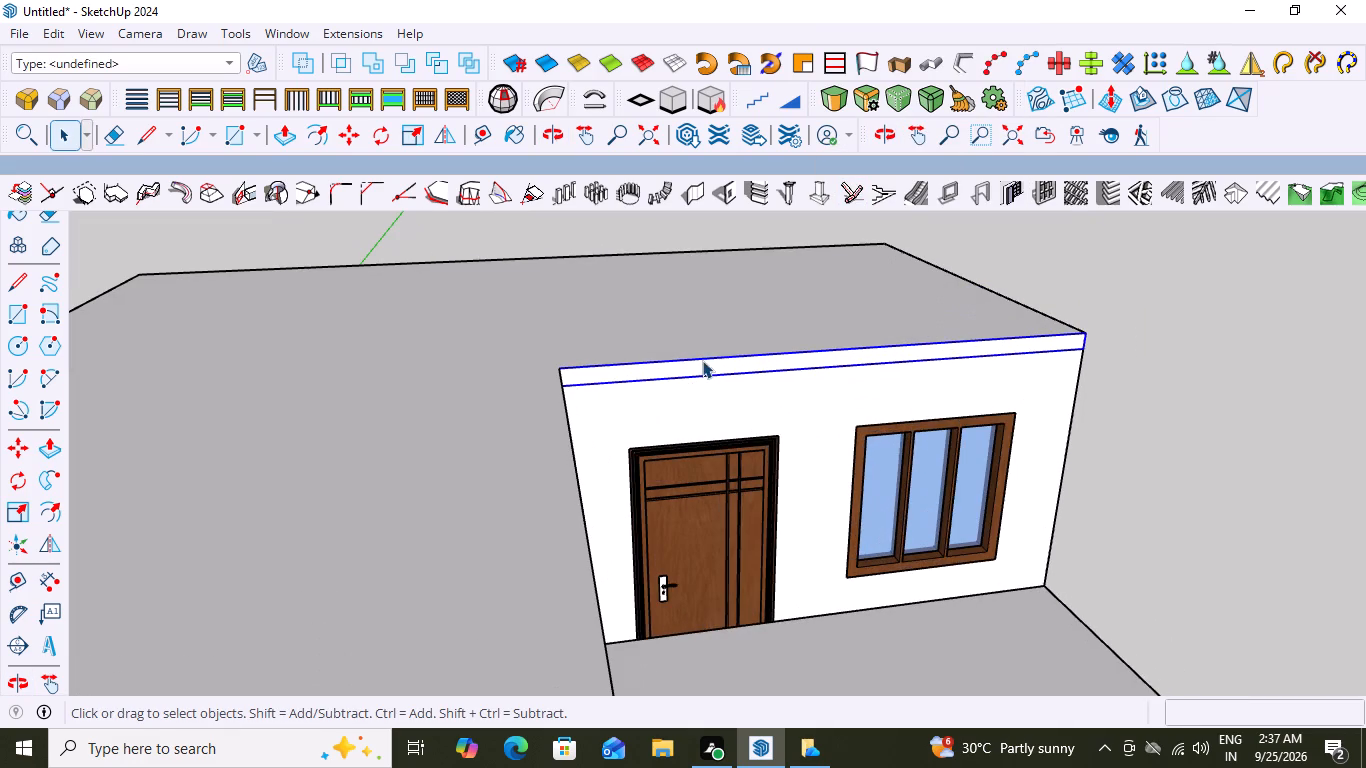
{"action": "left_click", "coordinate": [702, 360]}
{"action": "double_click", "coordinate": [705, 364]}
{"action": "left_click", "coordinate": [705, 364]}
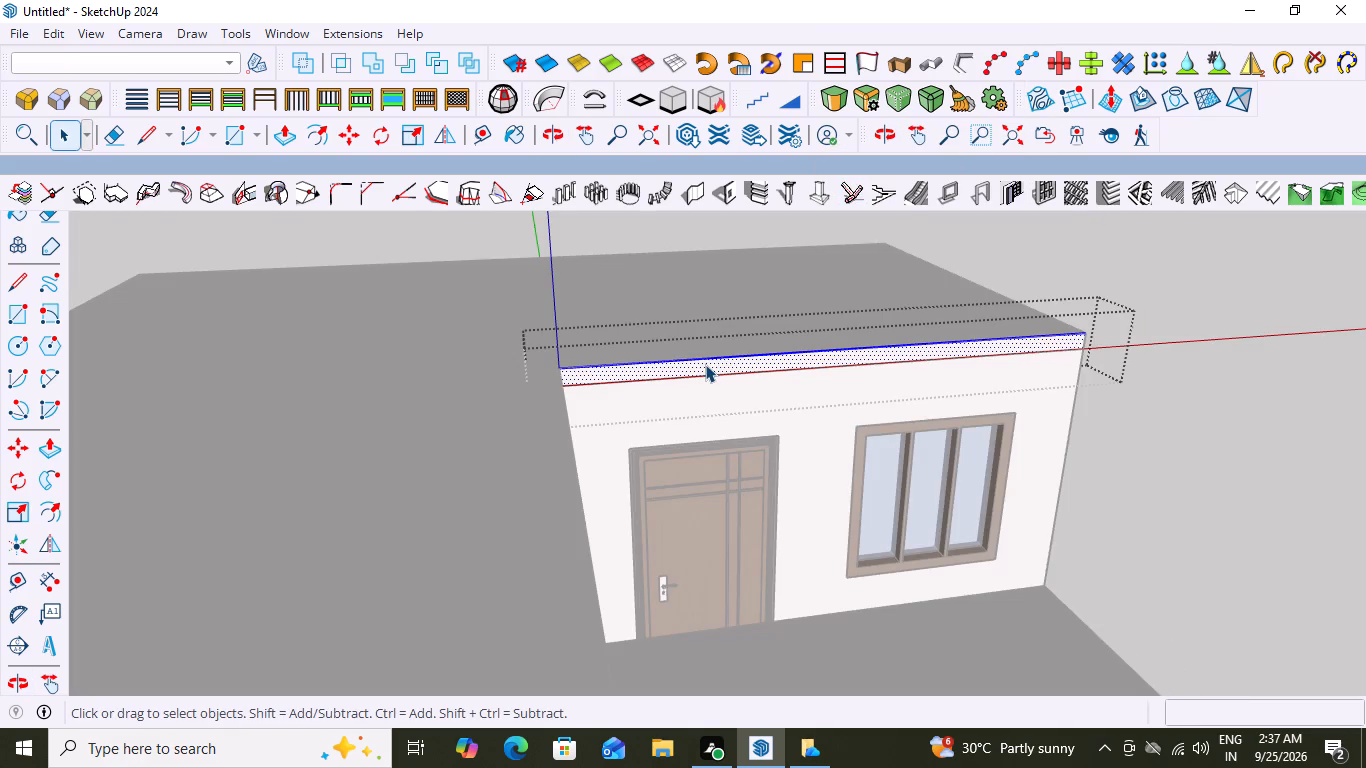
{"action": "middle_click_drag", "start_coordinate": [892, 371], "coordinate": [809, 392]}
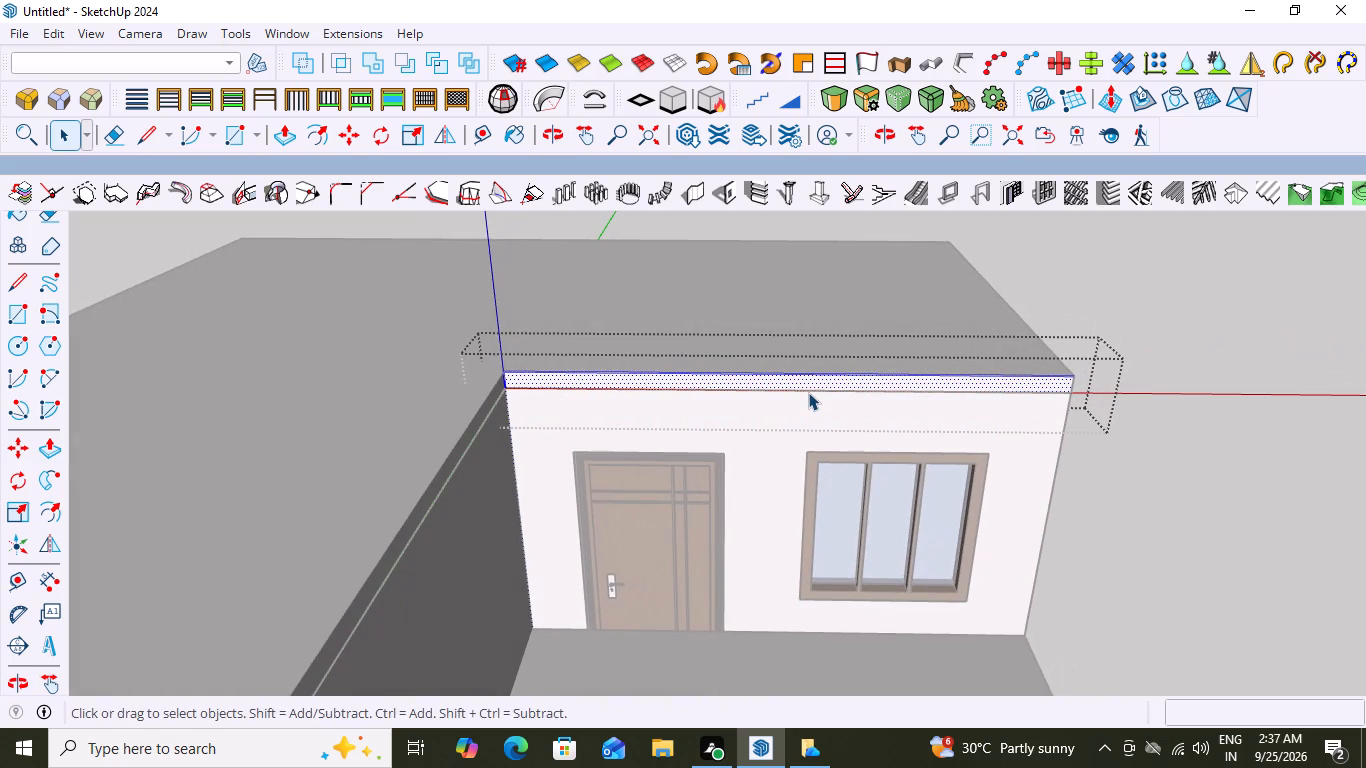
{"action": "key", "text": "p"}
{"action": "left_click", "coordinate": [817, 373]}
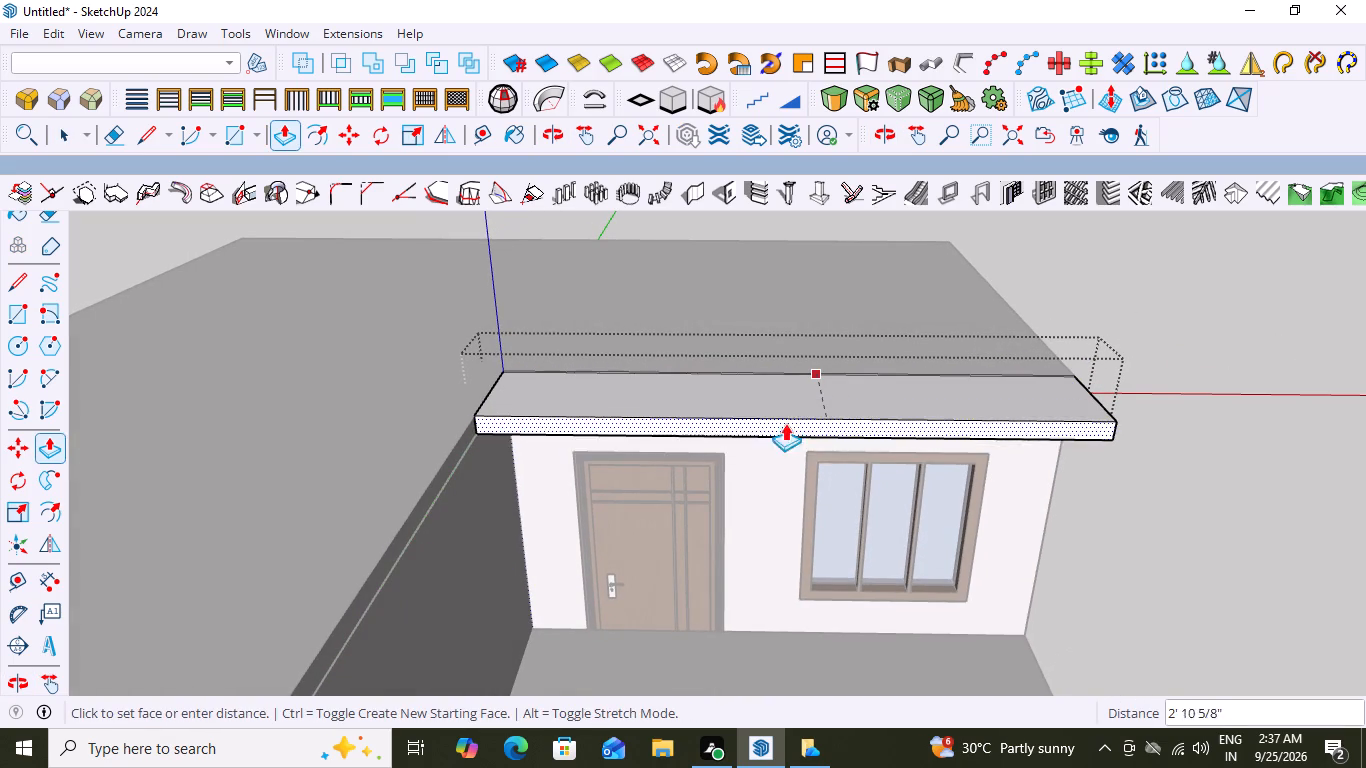
{"action": "middle_click_drag", "start_coordinate": [864, 419], "coordinate": [816, 318]}
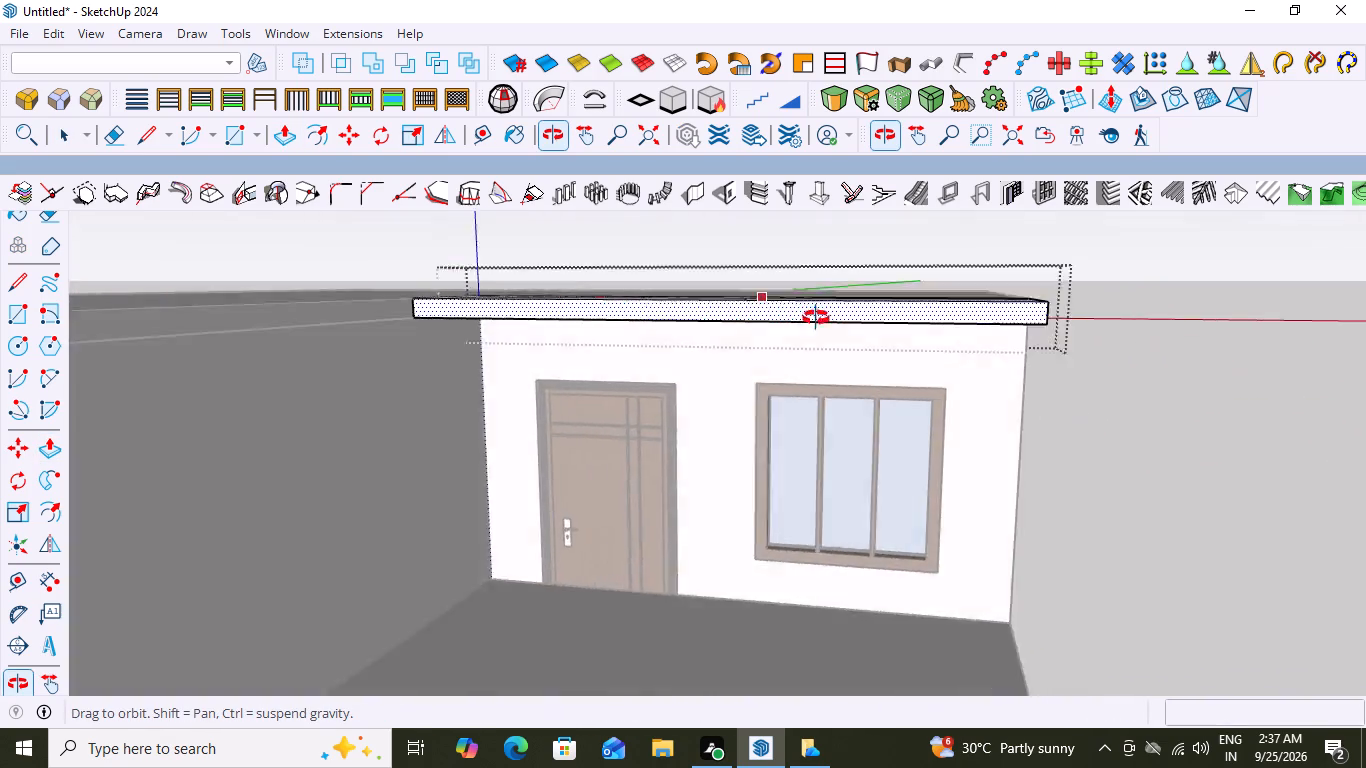
{"action": "middle_click_drag", "start_coordinate": [816, 318], "coordinate": [899, 313]}
{"action": "scroll", "coordinate": [899, 313], "scroll_direction": "down", "scroll_amount": 4}
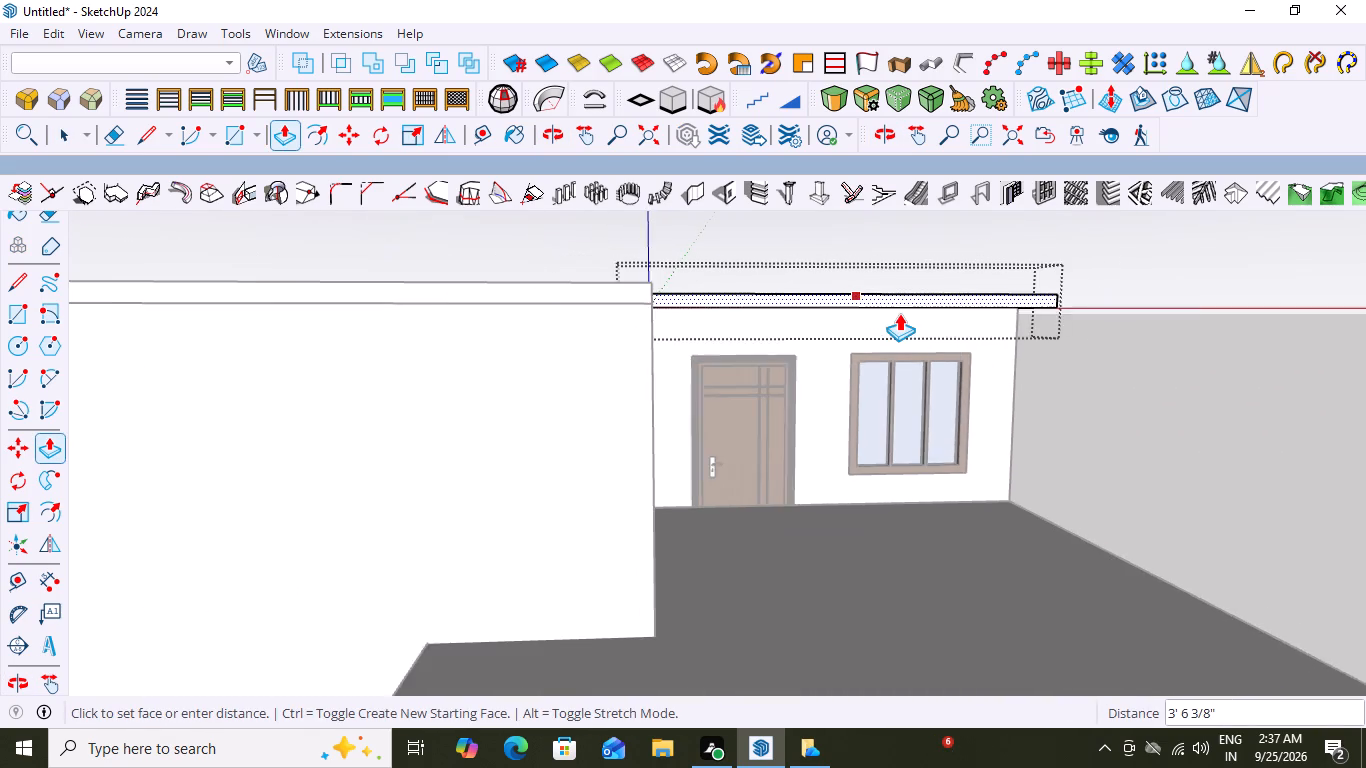
{"action": "scroll", "coordinate": [899, 313], "scroll_direction": "down", "scroll_amount": 1}
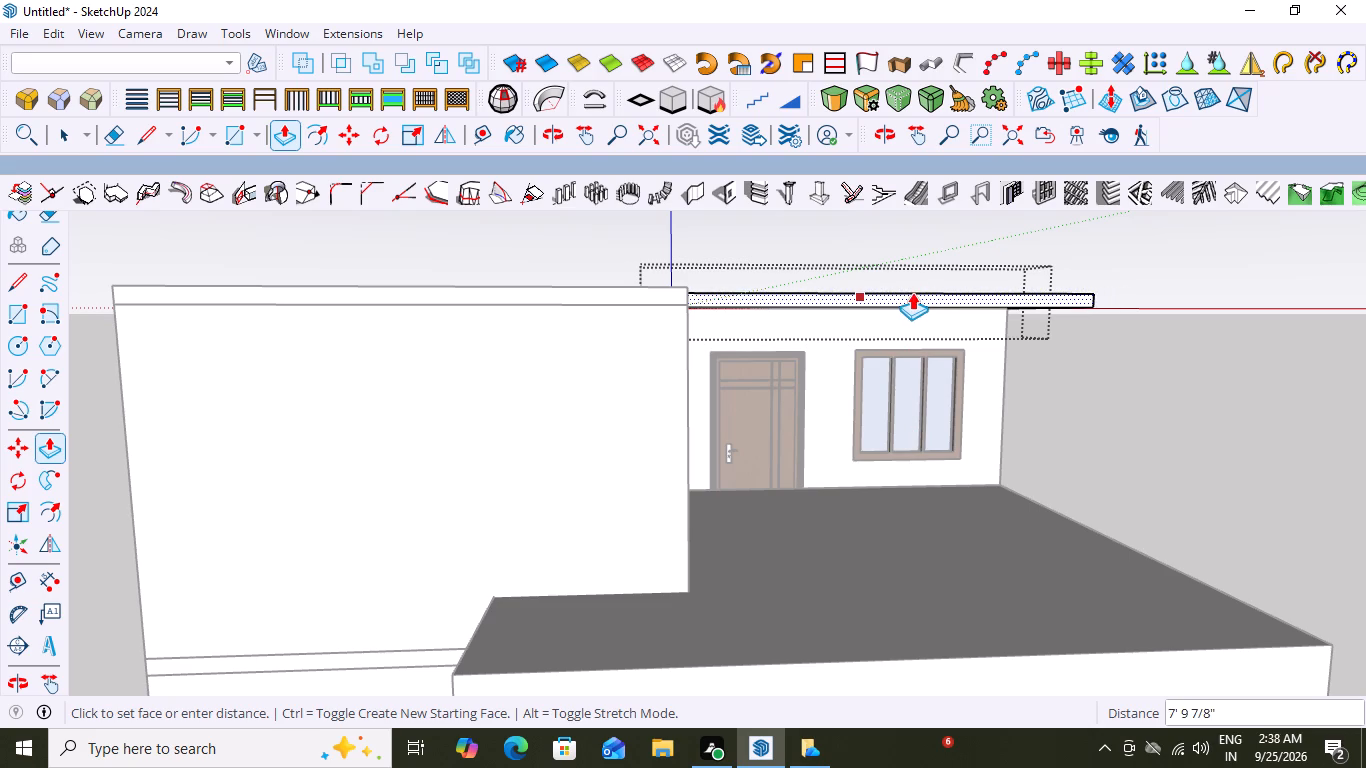
{"action": "scroll", "coordinate": [883, 321], "scroll_direction": "down", "scroll_amount": 4}
{"action": "scroll", "coordinate": [918, 272], "scroll_direction": "up", "scroll_amount": 6}
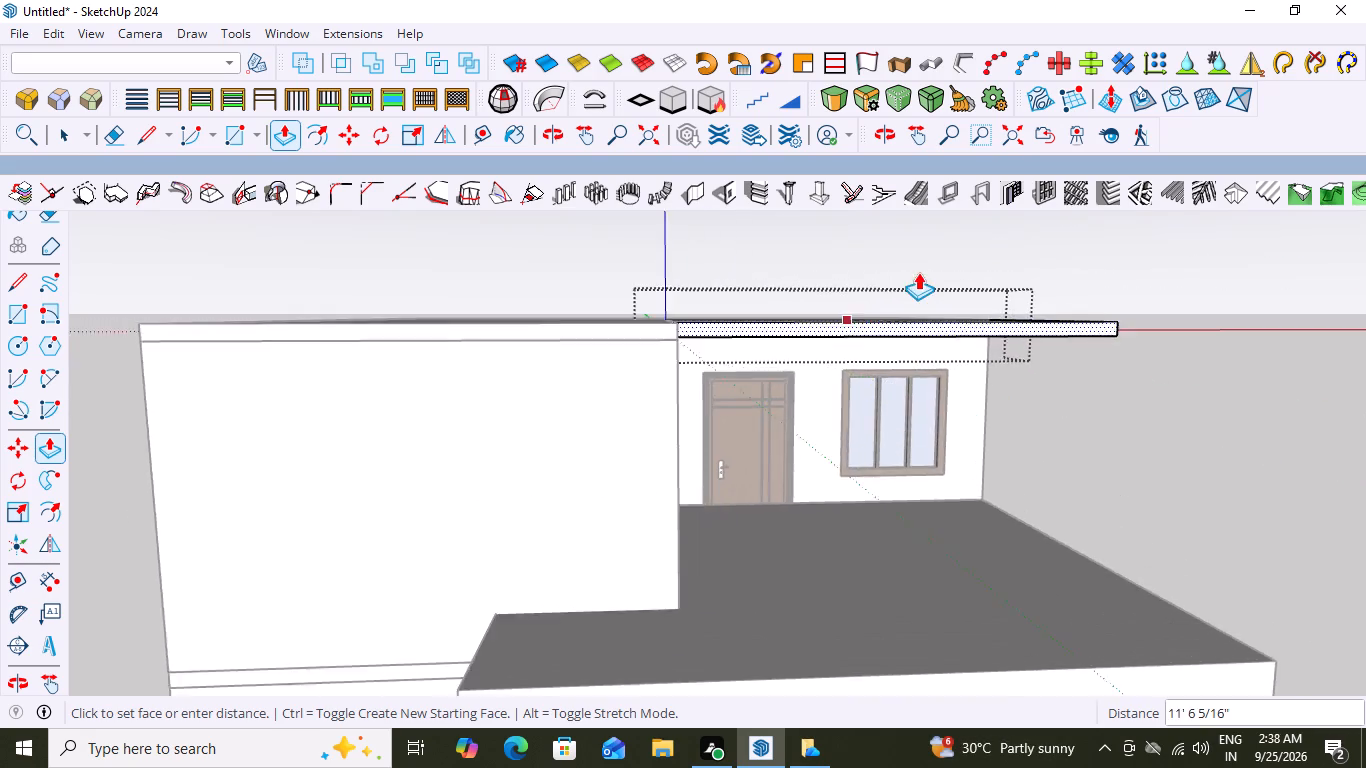
{"action": "scroll", "coordinate": [918, 272], "scroll_direction": "up", "scroll_amount": 1}
{"action": "middle_click_drag", "start_coordinate": [947, 307], "coordinate": [614, 337]}
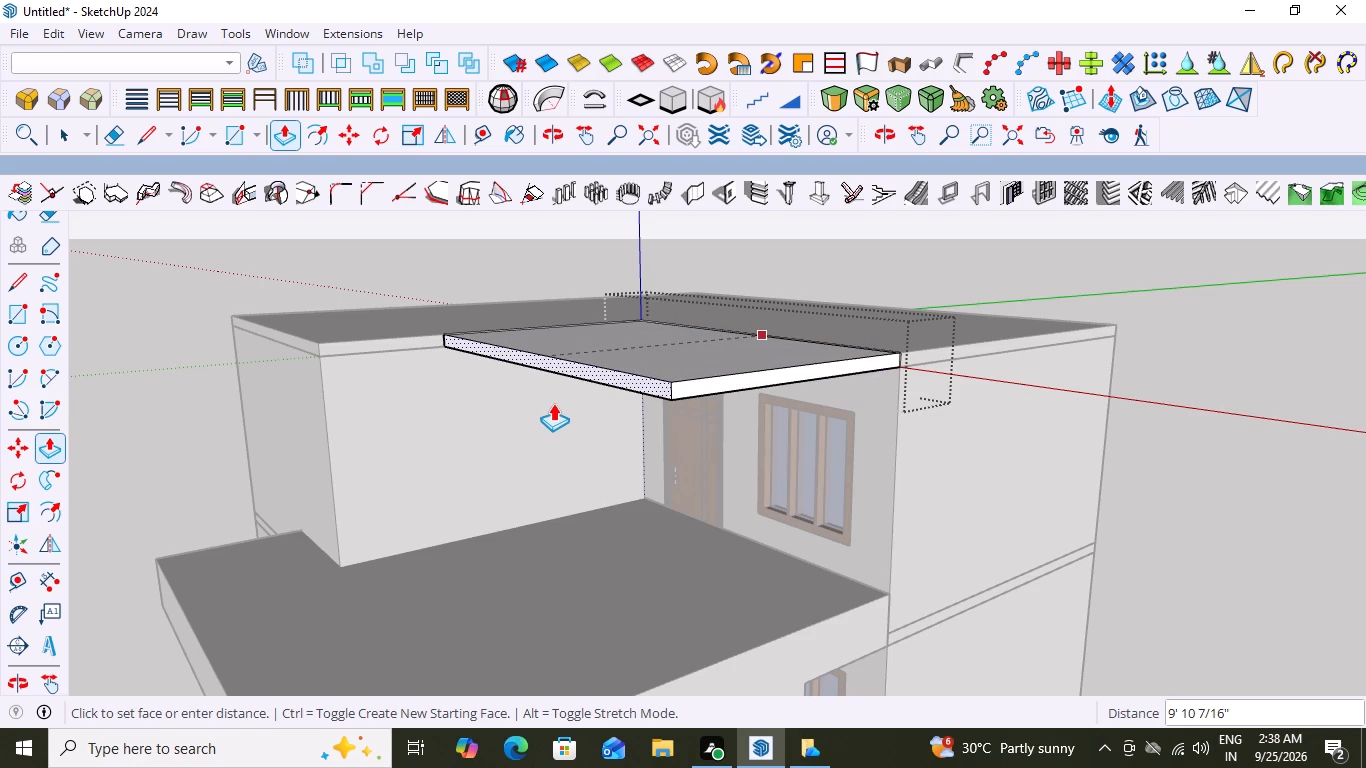
{"action": "scroll", "coordinate": [553, 403], "scroll_direction": "down", "scroll_amount": 7}
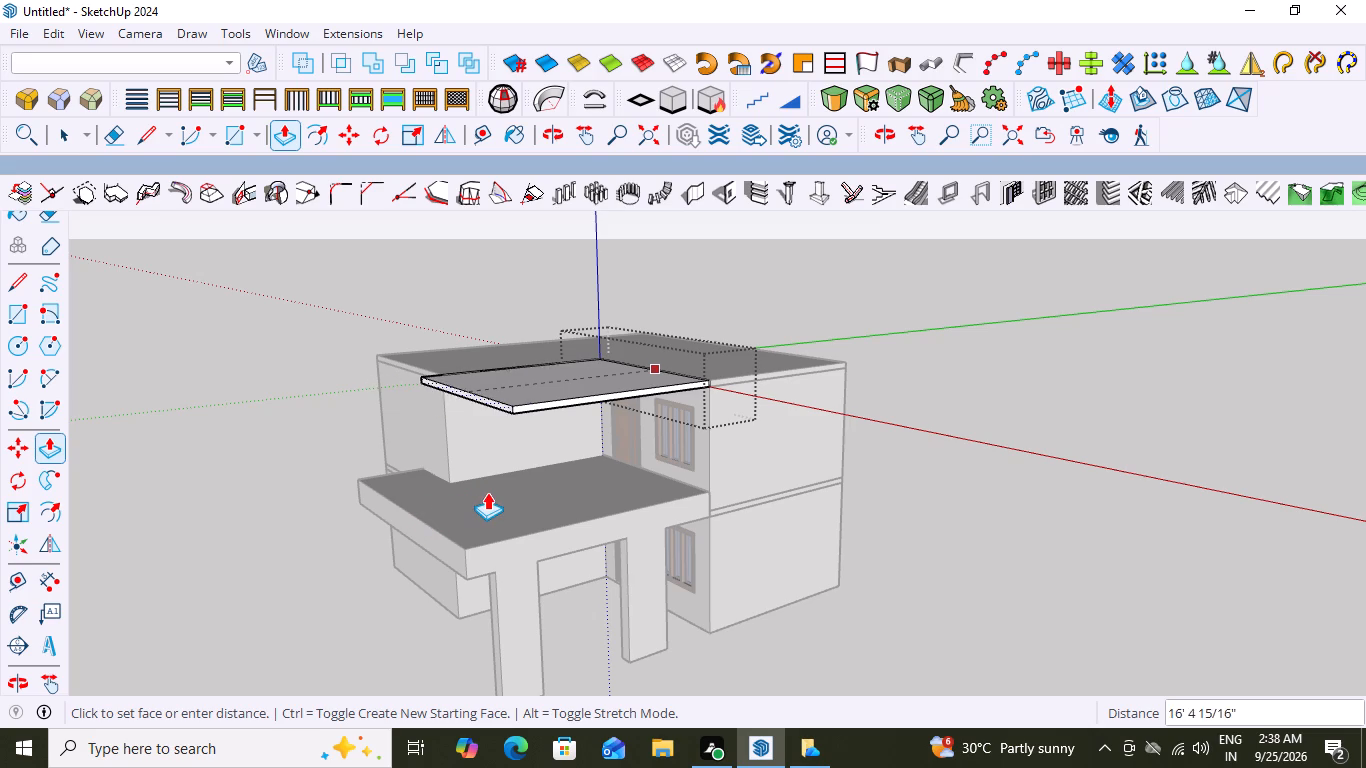
{"action": "scroll", "coordinate": [520, 482], "scroll_direction": "down", "scroll_amount": 7}
{"action": "middle_click_drag", "start_coordinate": [532, 479], "coordinate": [835, 399]}
{"action": "scroll", "coordinate": [758, 418], "scroll_direction": "down", "scroll_amount": 1}
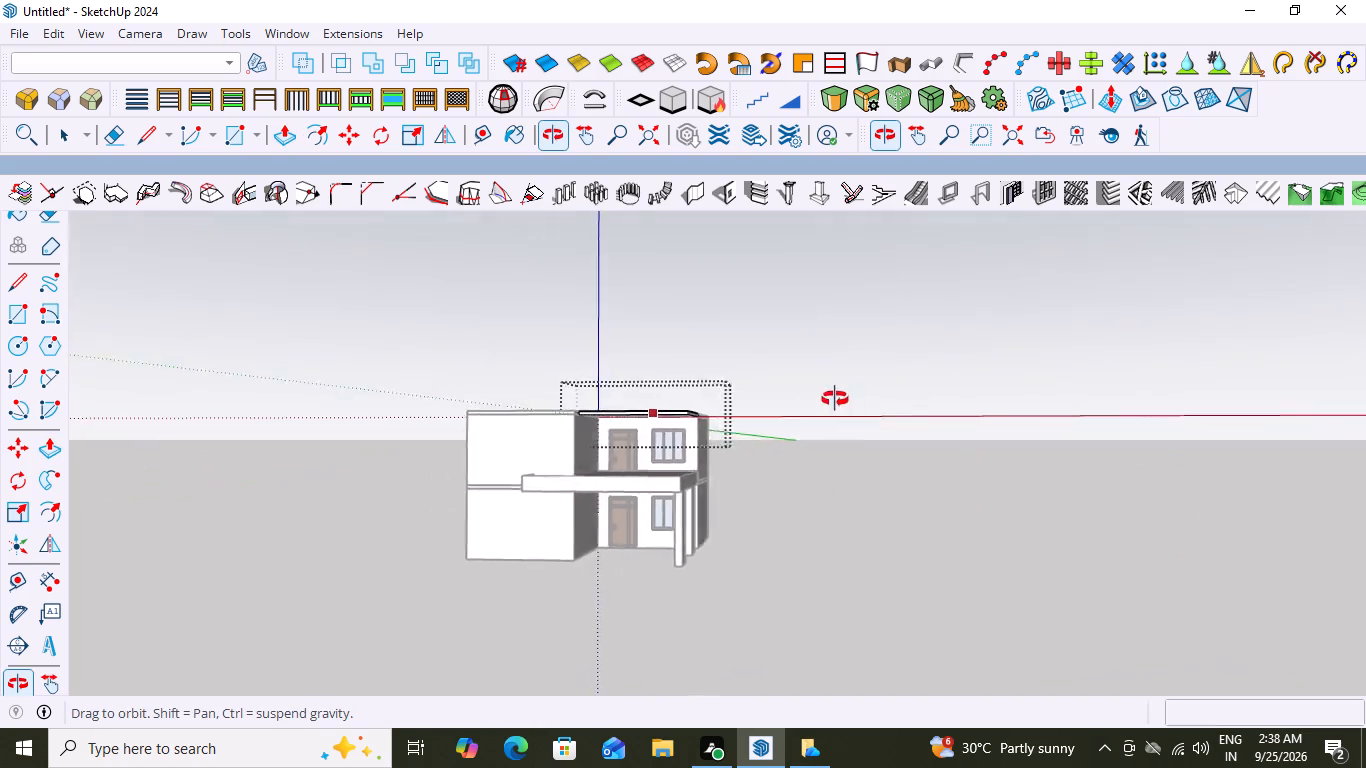
{"action": "middle_click_drag", "start_coordinate": [835, 399], "coordinate": [948, 490]}
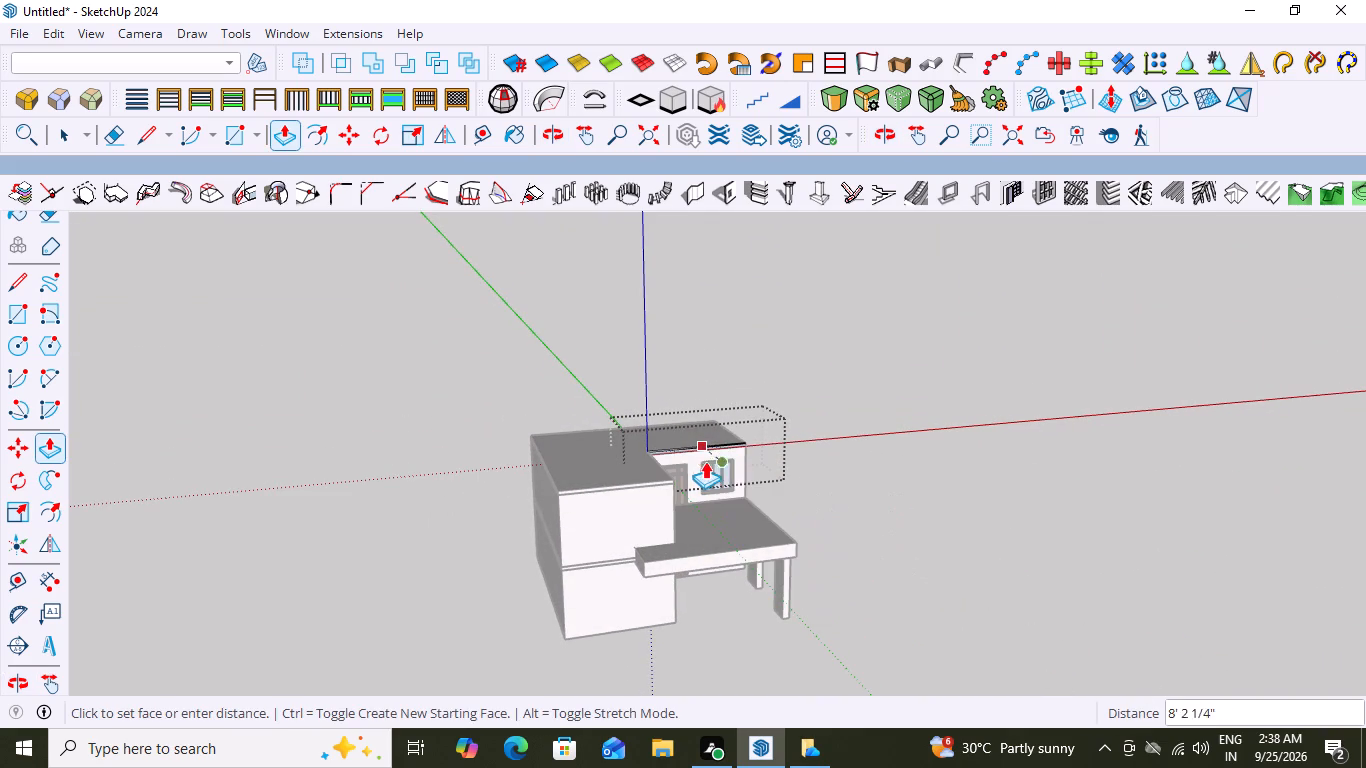
{"action": "scroll", "coordinate": [705, 463], "scroll_direction": "up", "scroll_amount": 5}
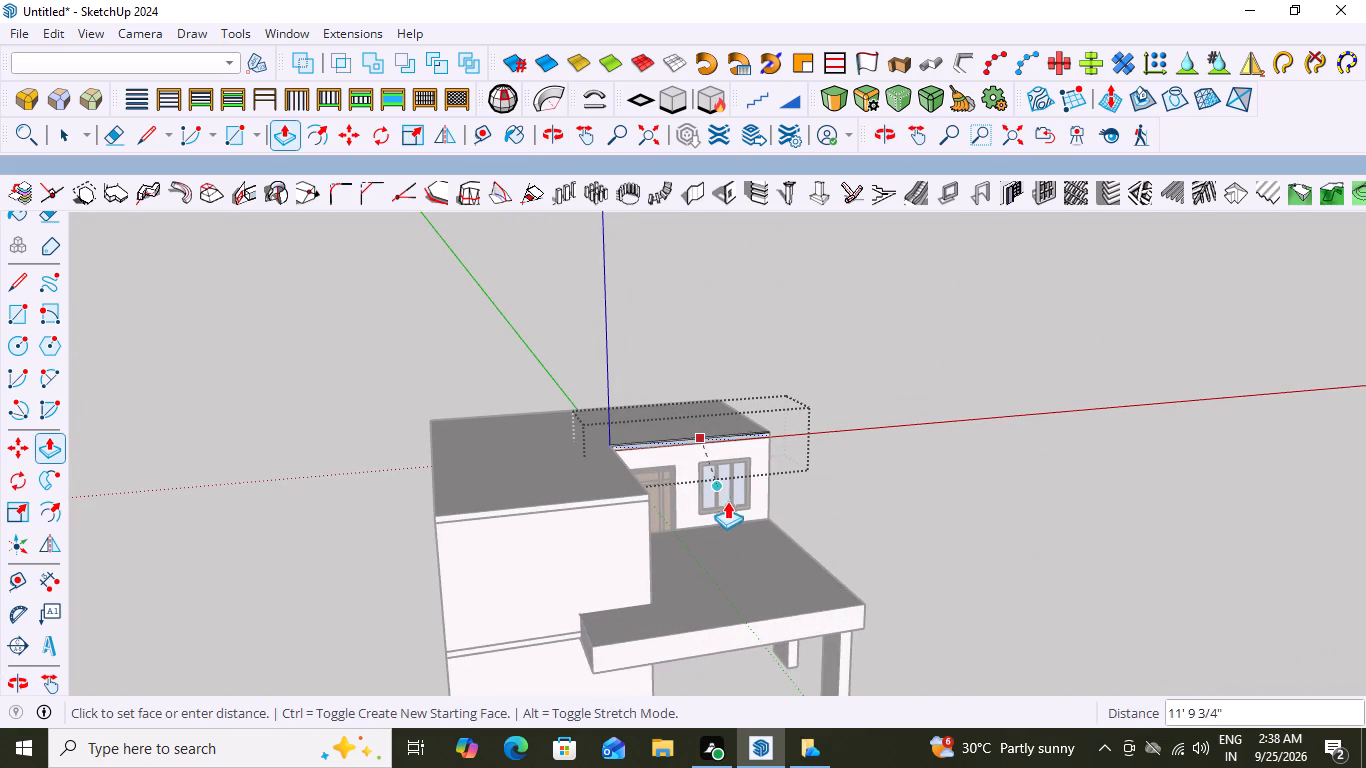
{"action": "scroll", "coordinate": [472, 464], "scroll_direction": "down", "scroll_amount": 1}
{"action": "scroll", "coordinate": [652, 462], "scroll_direction": "down", "scroll_amount": 3}
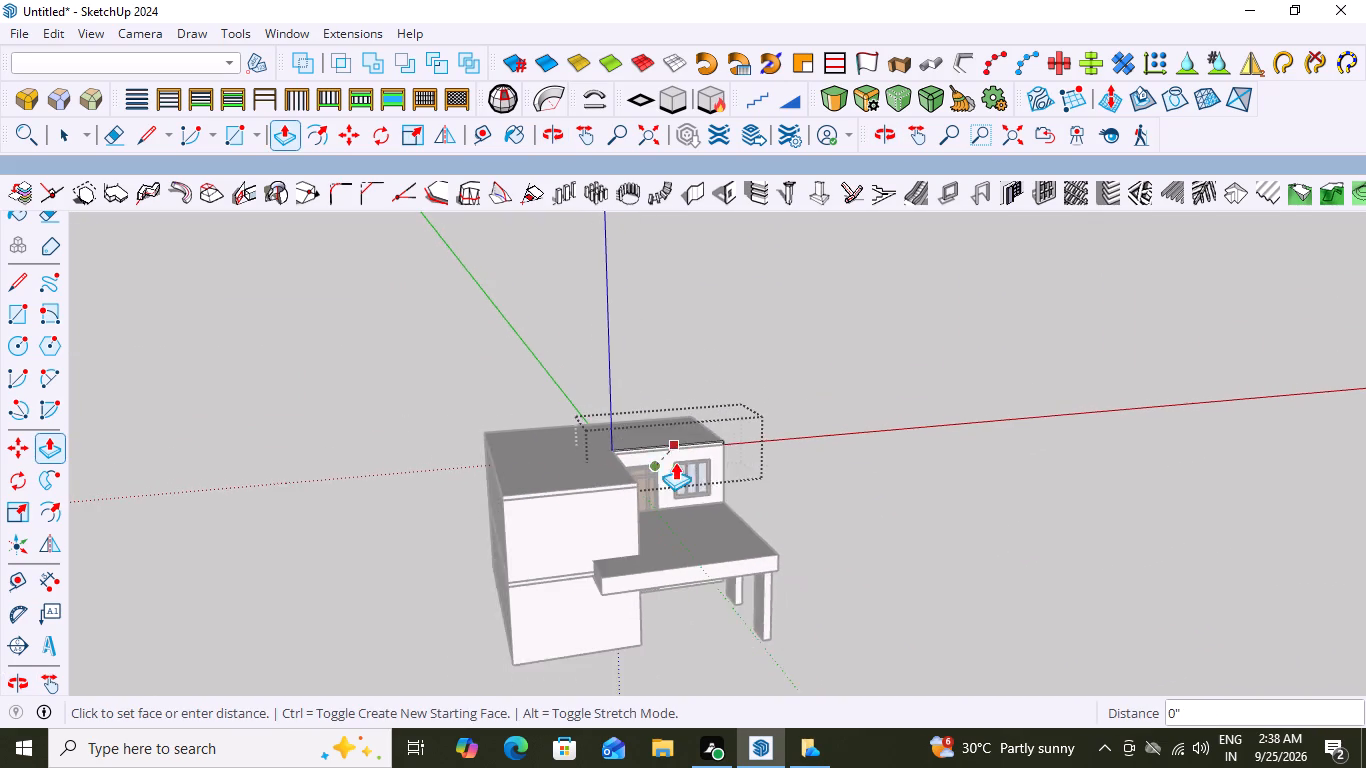
{"action": "scroll", "coordinate": [675, 462], "scroll_direction": "down", "scroll_amount": 5}
{"action": "middle_click_drag", "start_coordinate": [785, 478], "coordinate": [261, 443]}
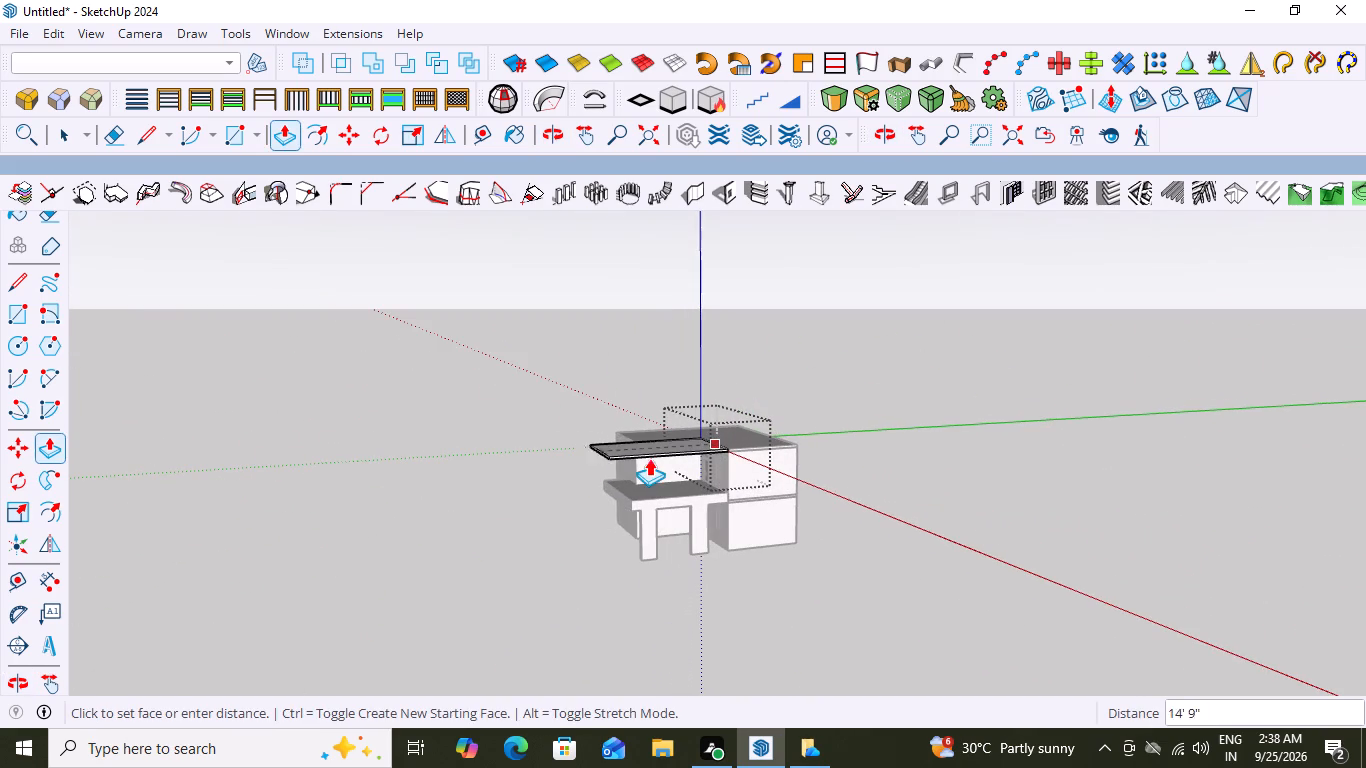
{"action": "scroll", "coordinate": [669, 458], "scroll_direction": "up", "scroll_amount": 12}
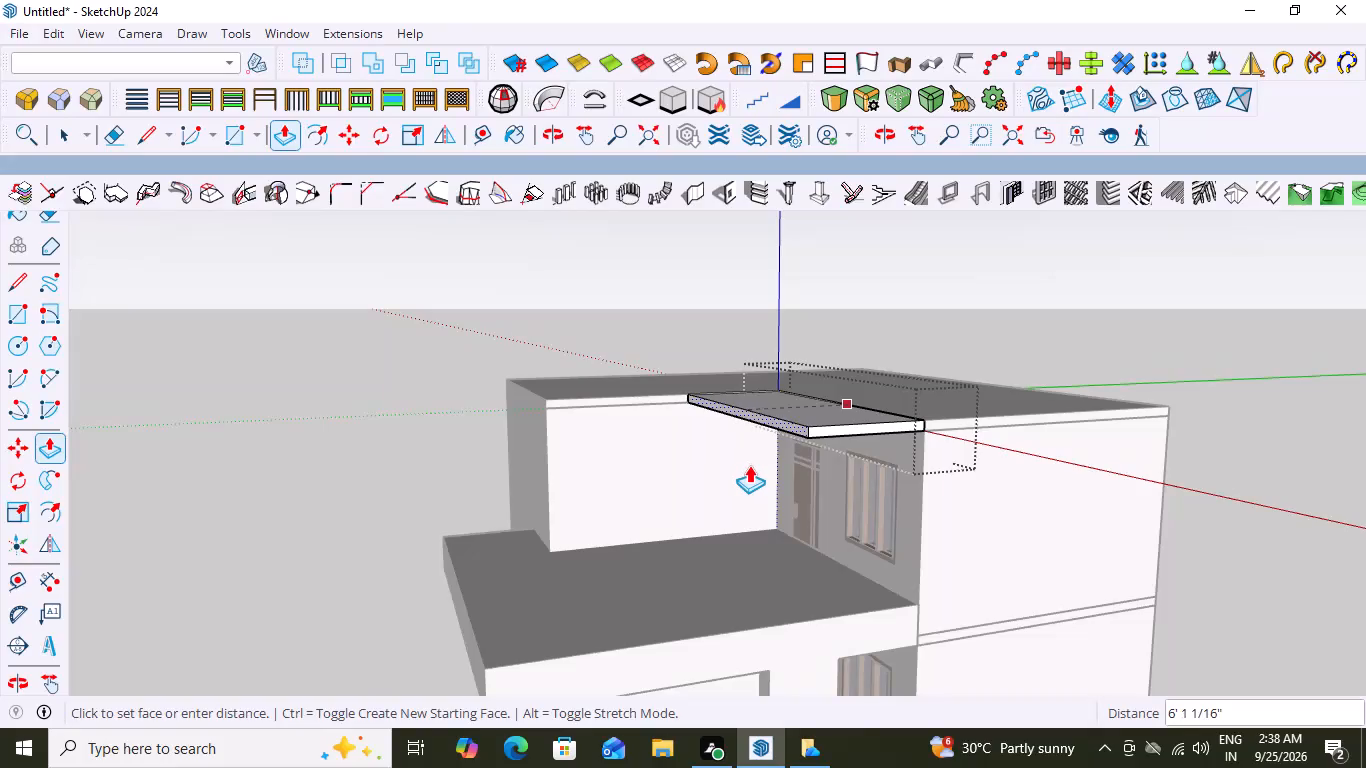
{"action": "left_click", "coordinate": [753, 466]}
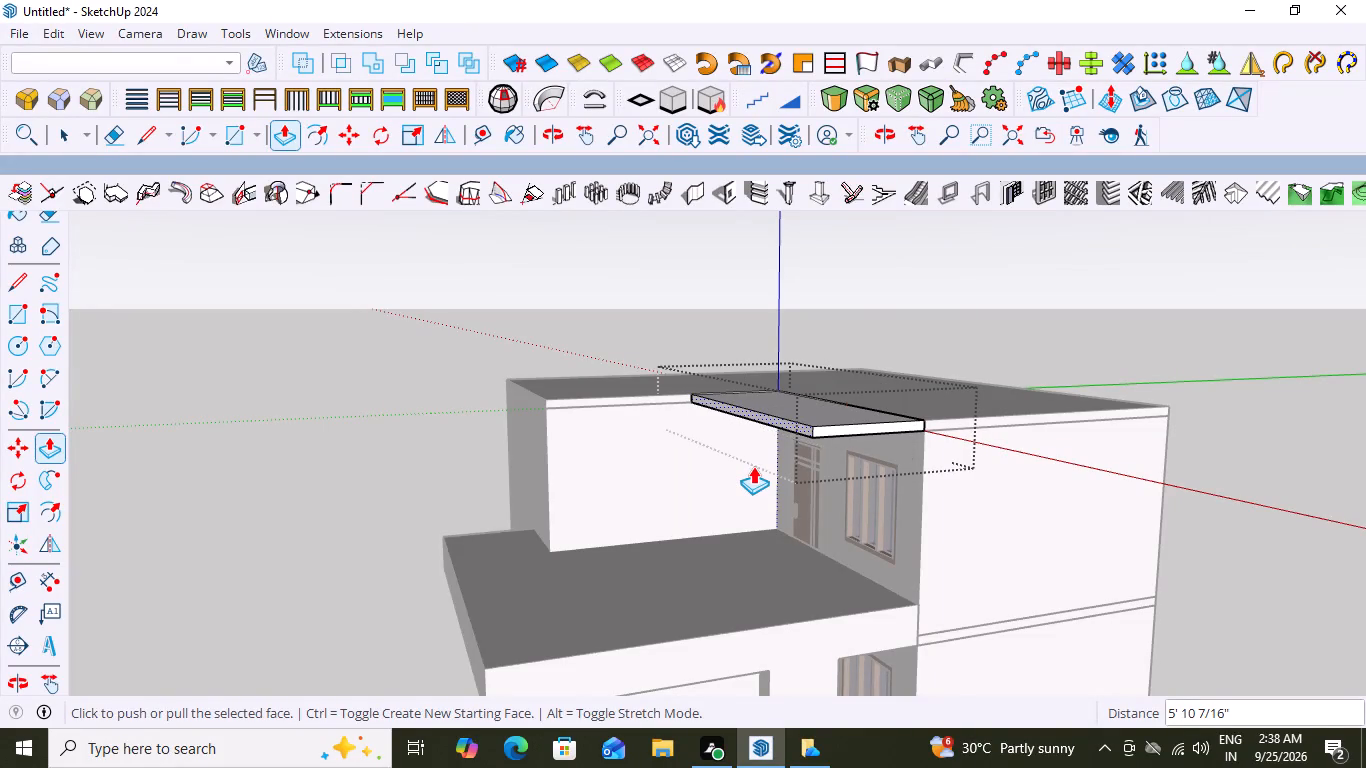
{"action": "key", "text": "space"}
{"action": "left_click", "coordinate": [1007, 315]}
Examine the new canopy above the upper-storey door and window, including its front face and its junction with the main roof.
{"action": "middle_click_drag", "start_coordinate": [702, 453], "coordinate": [1085, 530]}
{"action": "scroll", "coordinate": [1085, 530], "scroll_direction": "up", "scroll_amount": 1}
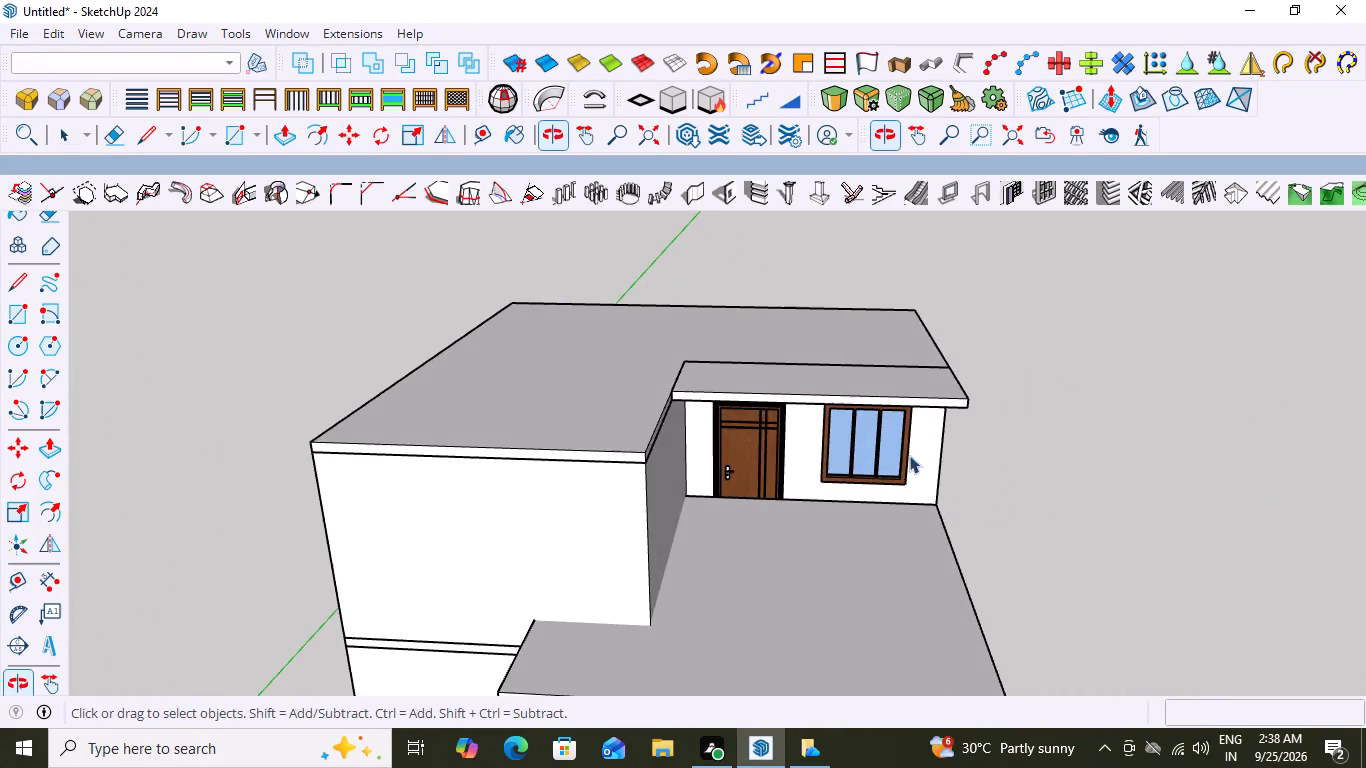
{"action": "scroll", "coordinate": [742, 448], "scroll_direction": "up", "scroll_amount": 1}
{"action": "scroll", "coordinate": [729, 418], "scroll_direction": "down", "scroll_amount": 2}
{"action": "middle_click_drag", "start_coordinate": [686, 428], "coordinate": [864, 426]}
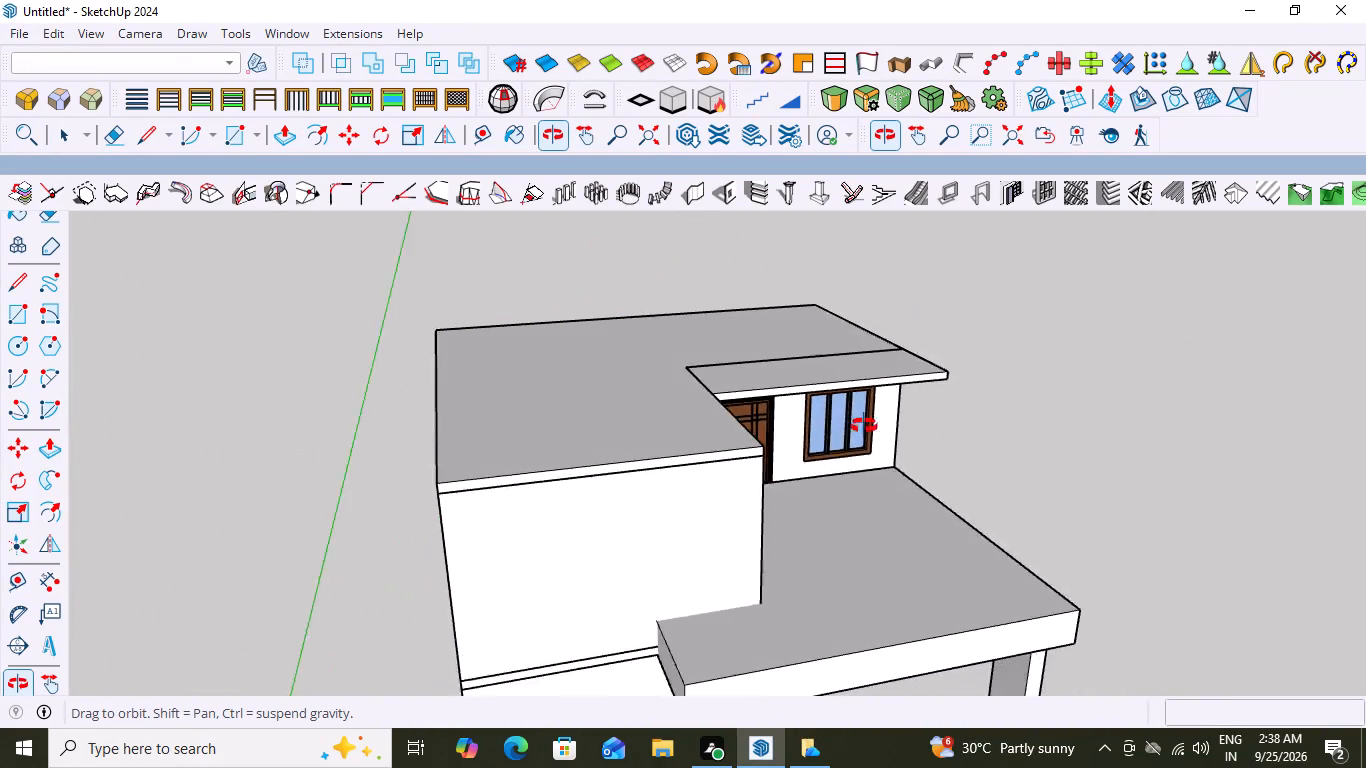
{"action": "middle_click_drag", "start_coordinate": [864, 426], "coordinate": [744, 415]}
{"action": "left_click", "coordinate": [732, 376]}
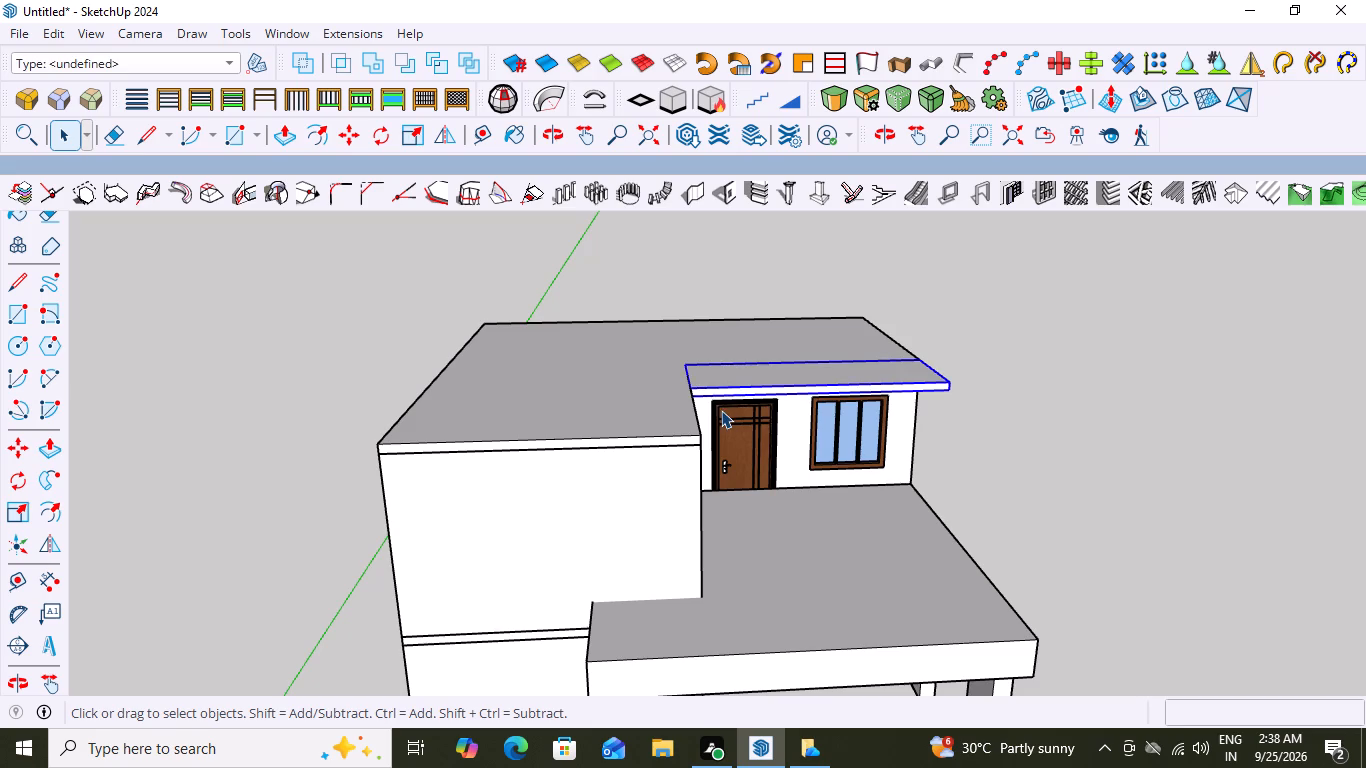
{"action": "scroll", "coordinate": [721, 410], "scroll_direction": "up", "scroll_amount": 6}
{"action": "middle_click_drag", "start_coordinate": [708, 408], "coordinate": [767, 435]}
{"action": "scroll", "coordinate": [767, 435], "scroll_direction": "up", "scroll_amount": 4}
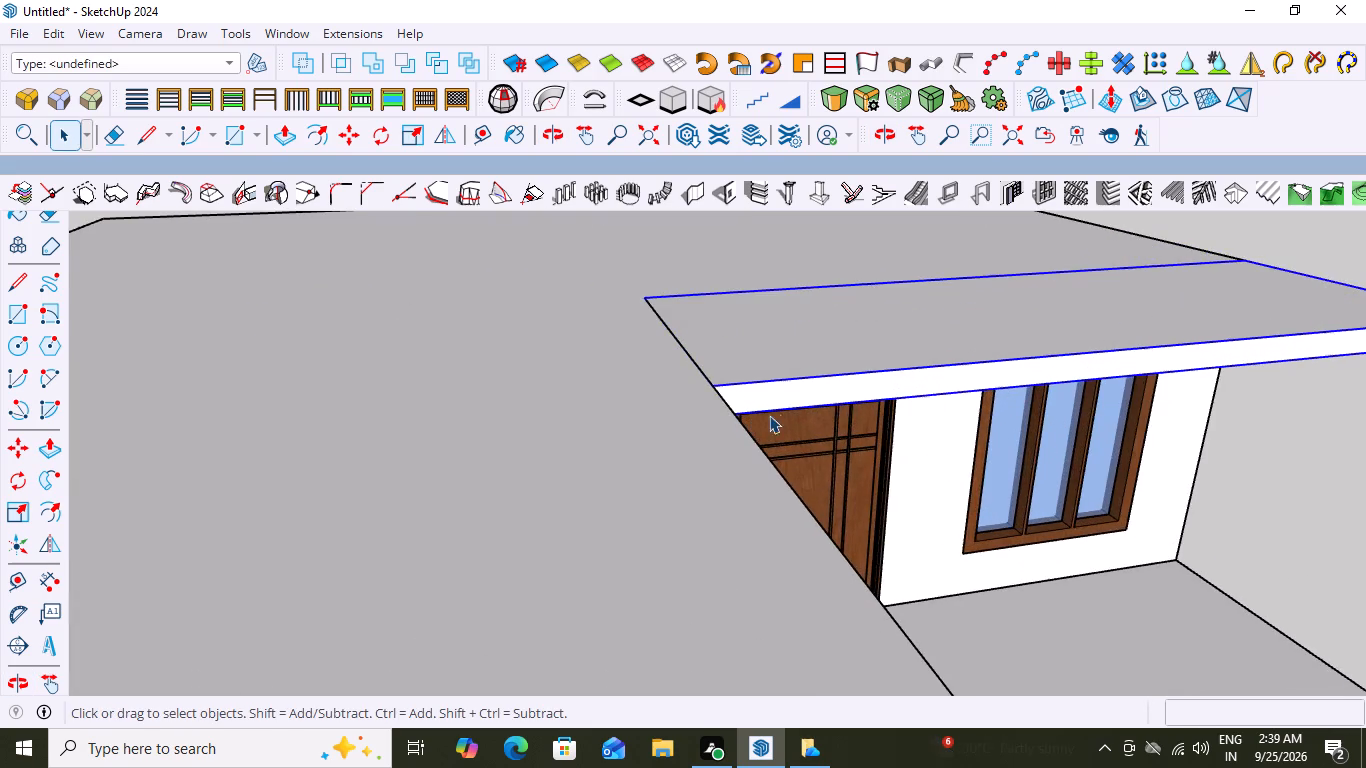
{"action": "scroll", "coordinate": [840, 390], "scroll_direction": "down", "scroll_amount": 2}
{"action": "middle_click_drag", "start_coordinate": [823, 401], "coordinate": [756, 411]}
{"action": "double_click", "coordinate": [745, 405]}
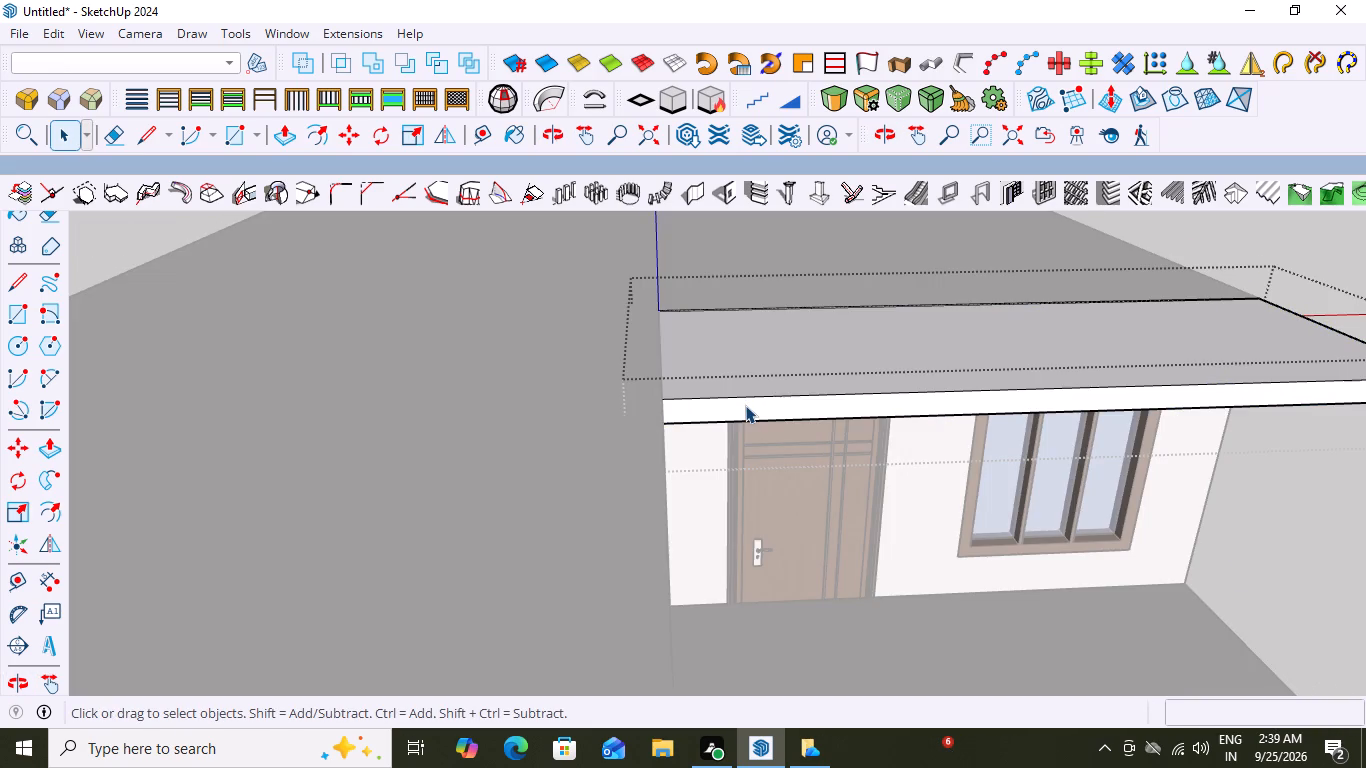
{"action": "left_click", "coordinate": [745, 405]}
{"action": "middle_click_drag", "start_coordinate": [664, 412], "coordinate": [837, 451]}
Inside the L-shaped roof slab's group, select all of the slab's connected faces and edges and hide them.
{"action": "double_click", "coordinate": [708, 411]}
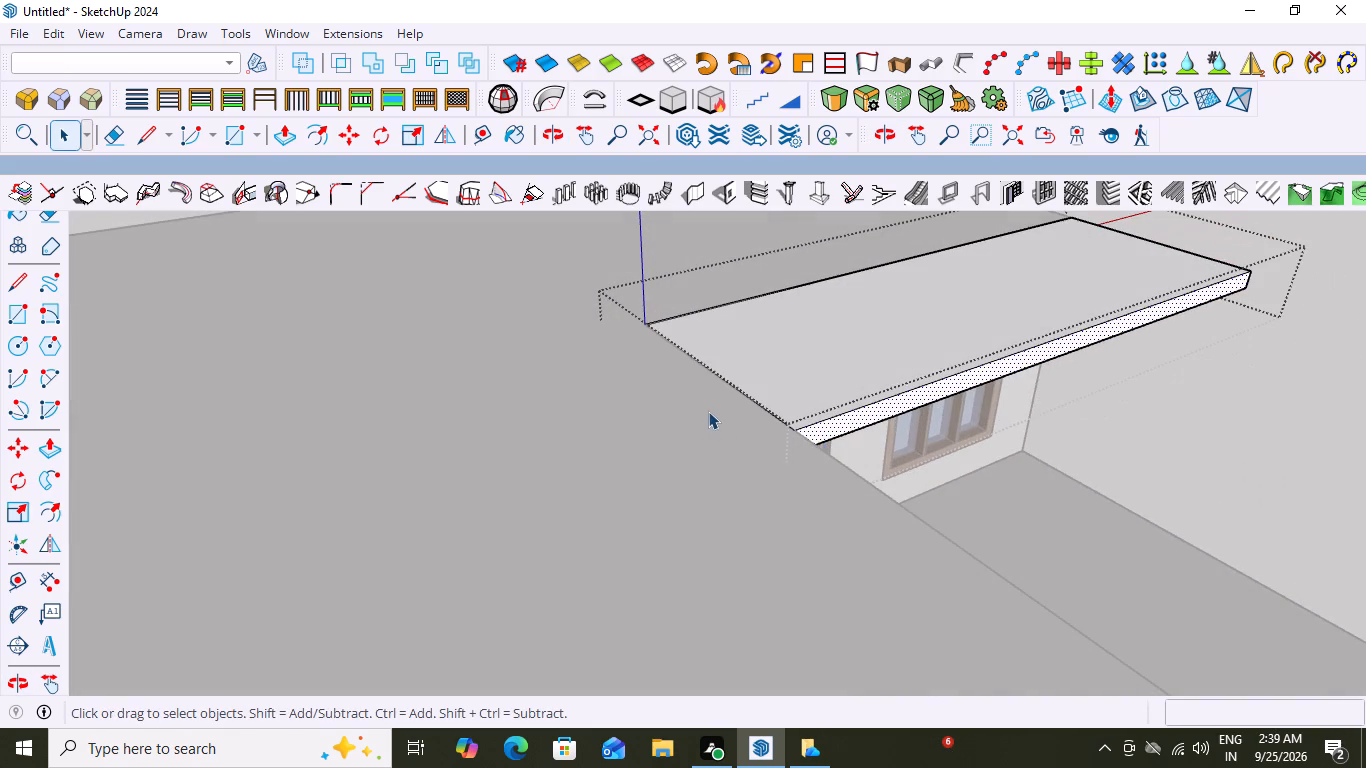
{"action": "left_click", "coordinate": [711, 407]}
{"action": "scroll", "coordinate": [861, 360], "scroll_direction": "down", "scroll_amount": 9}
{"action": "middle_click_drag", "start_coordinate": [951, 406], "coordinate": [762, 367]}
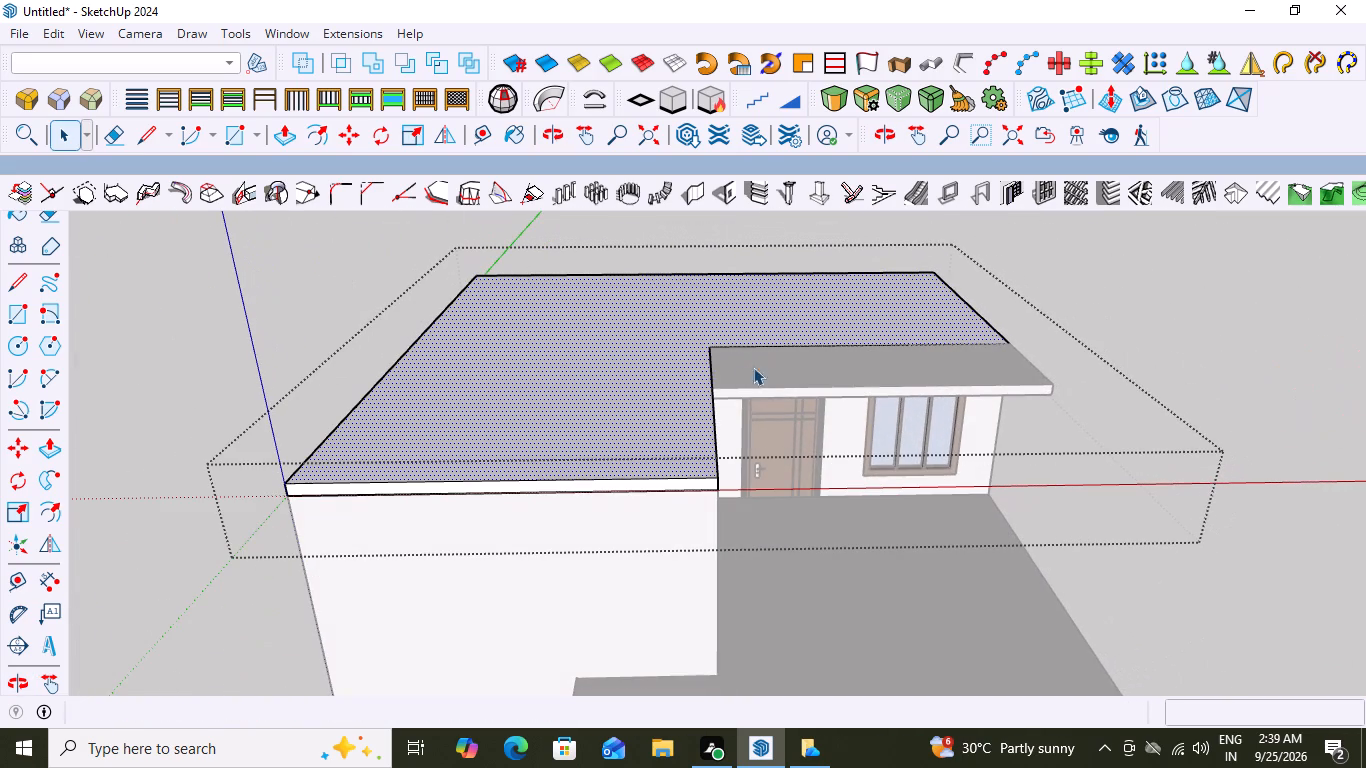
{"action": "double_click", "coordinate": [637, 386]}
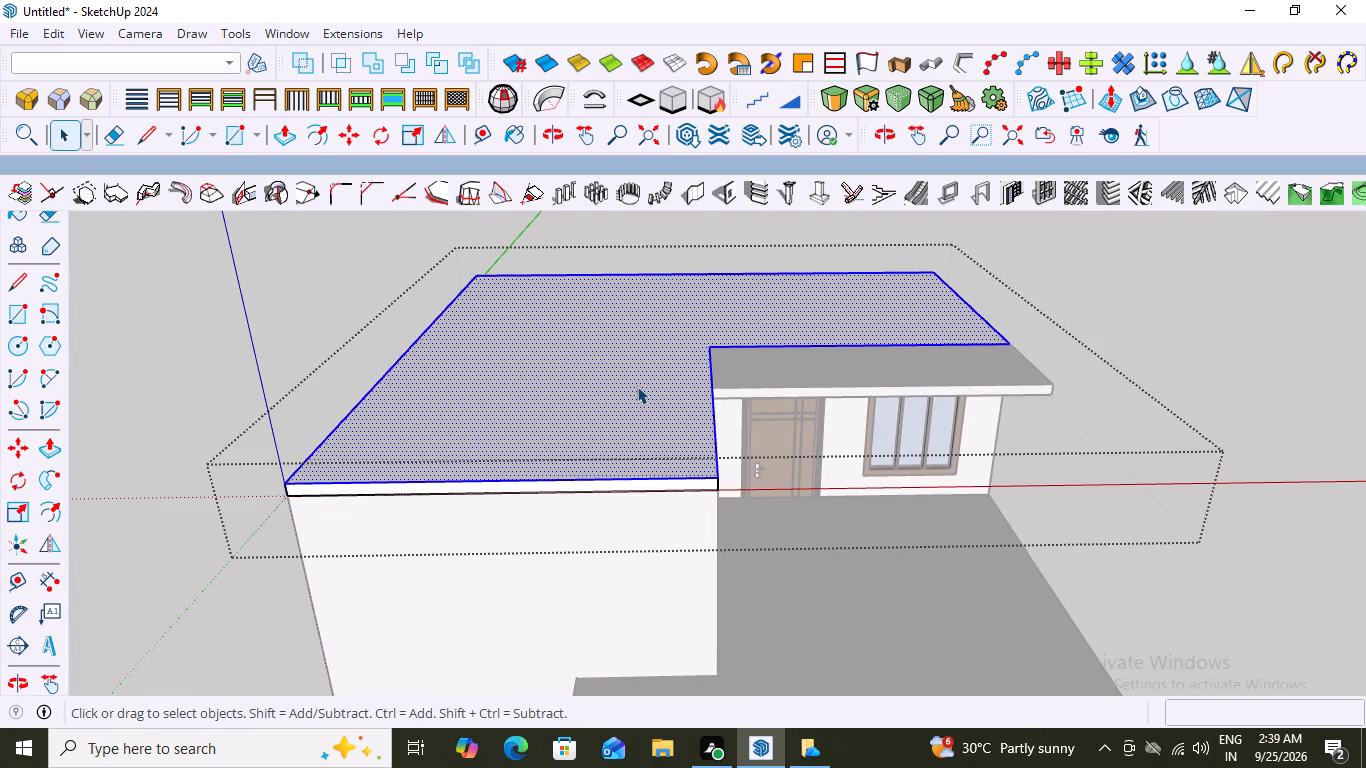
{"action": "double_click", "coordinate": [637, 386]}
{"action": "left_click", "coordinate": [656, 485]}
{"action": "triple_click", "coordinate": [656, 485]}
{"action": "left_click", "coordinate": [656, 485]}
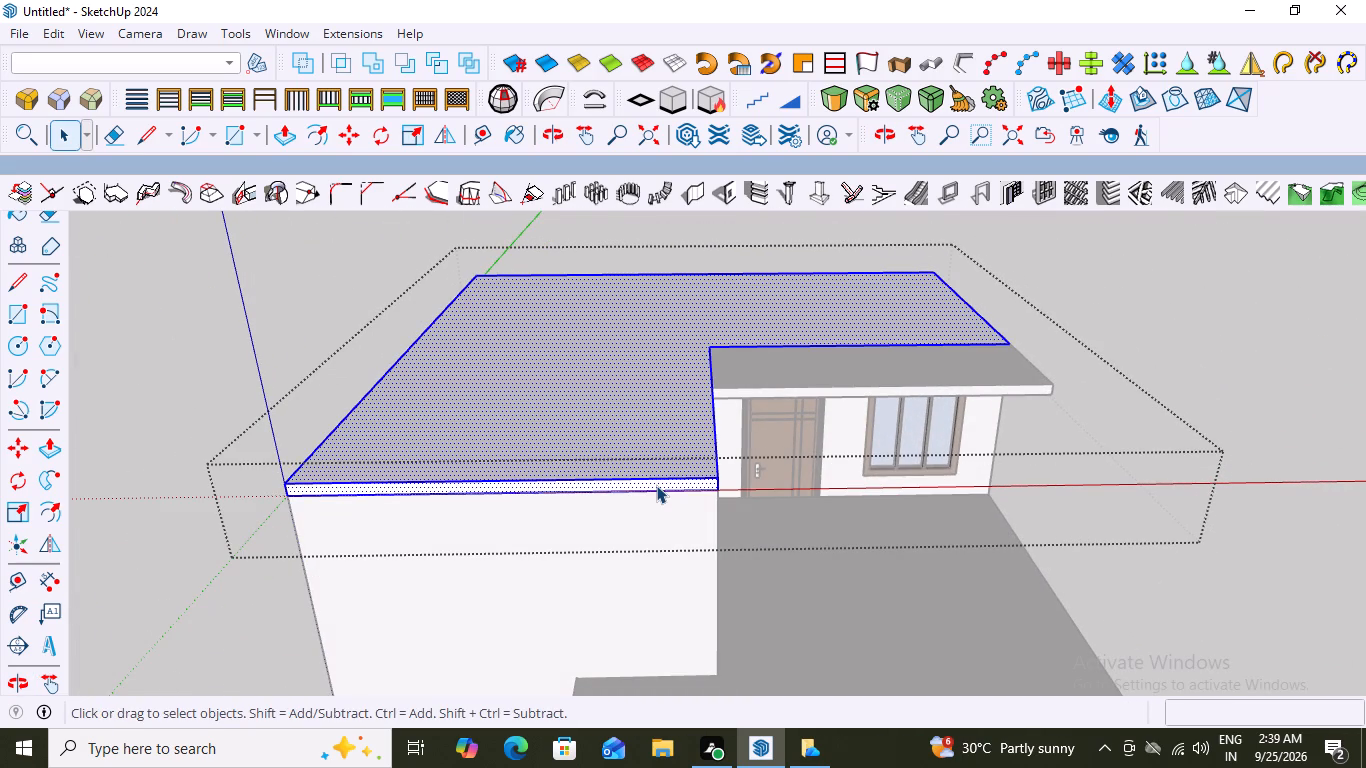
{"action": "right_click", "coordinate": [639, 445]}
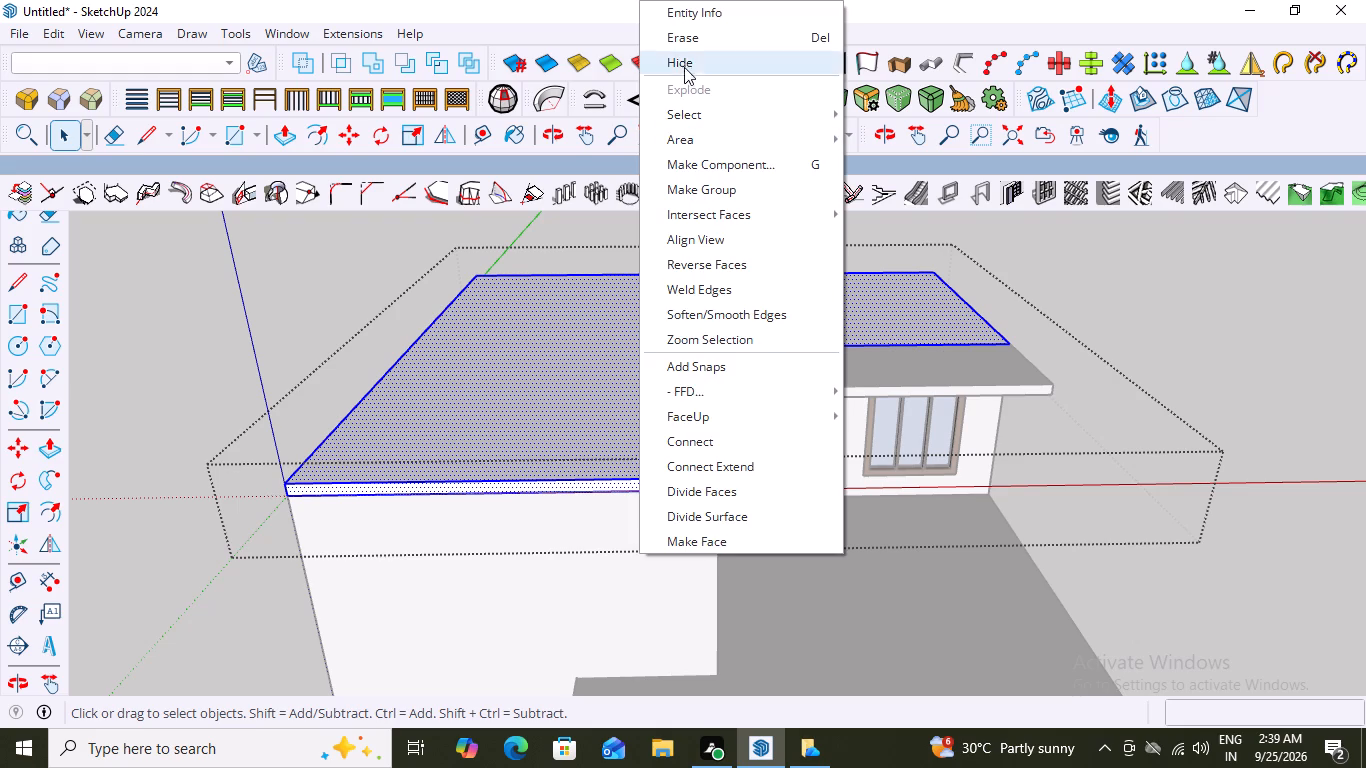
{"action": "left_click", "coordinate": [683, 62]}
Inside the canopy's group, extrude its end face about 10' 5 1/16" across the open-topped block beside the door.
{"action": "middle_click_drag", "start_coordinate": [679, 405], "coordinate": [800, 426]}
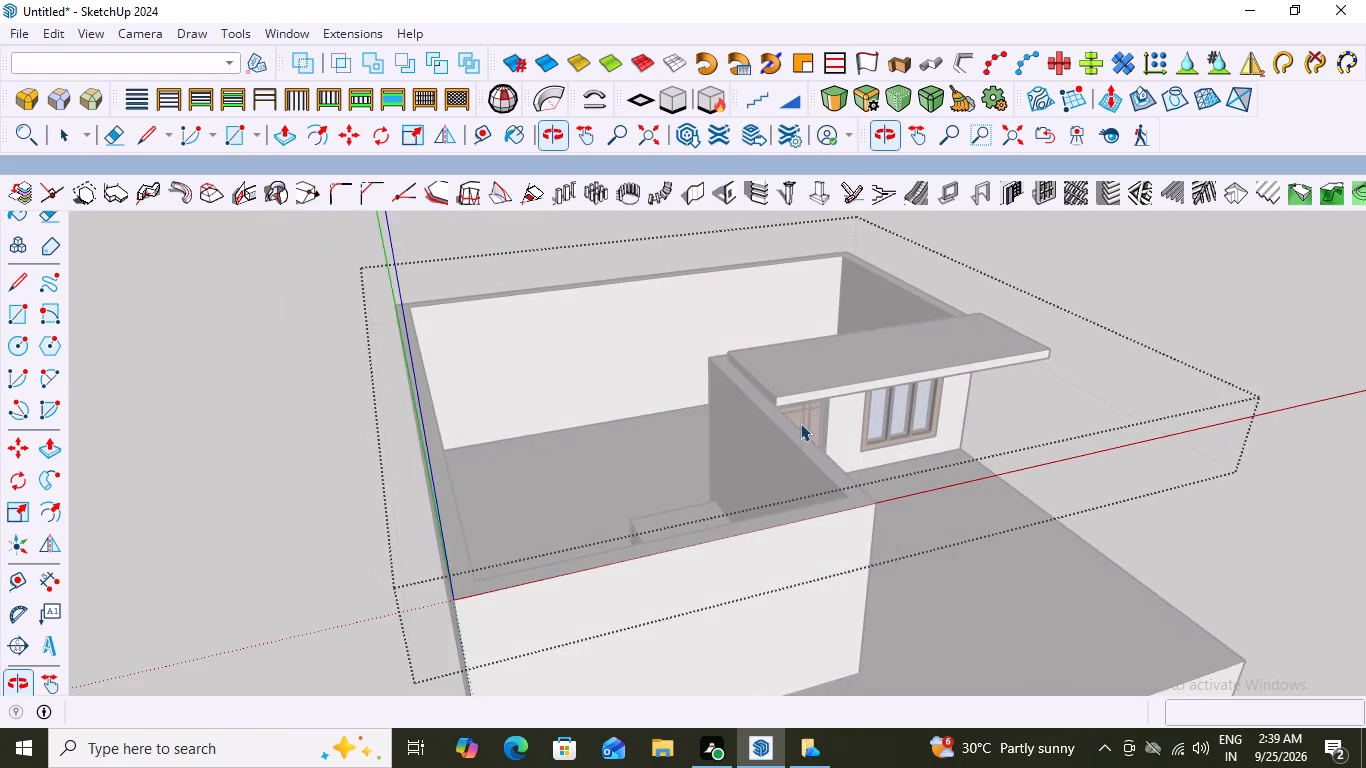
{"action": "scroll", "coordinate": [750, 402], "scroll_direction": "up", "scroll_amount": 5}
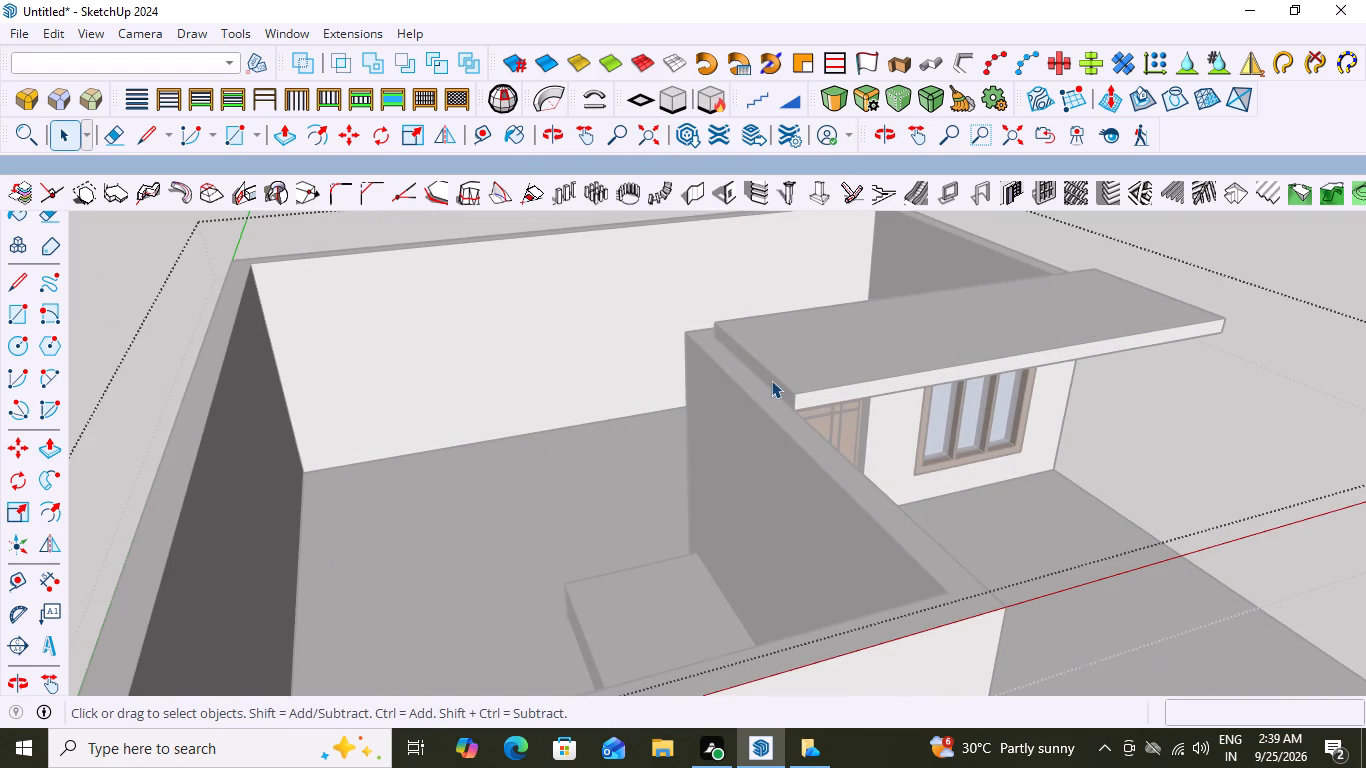
{"action": "left_click", "coordinate": [771, 380]}
{"action": "left_click", "coordinate": [771, 380]}
{"action": "left_click", "coordinate": [771, 380]}
{"action": "left_click", "coordinate": [771, 380]}
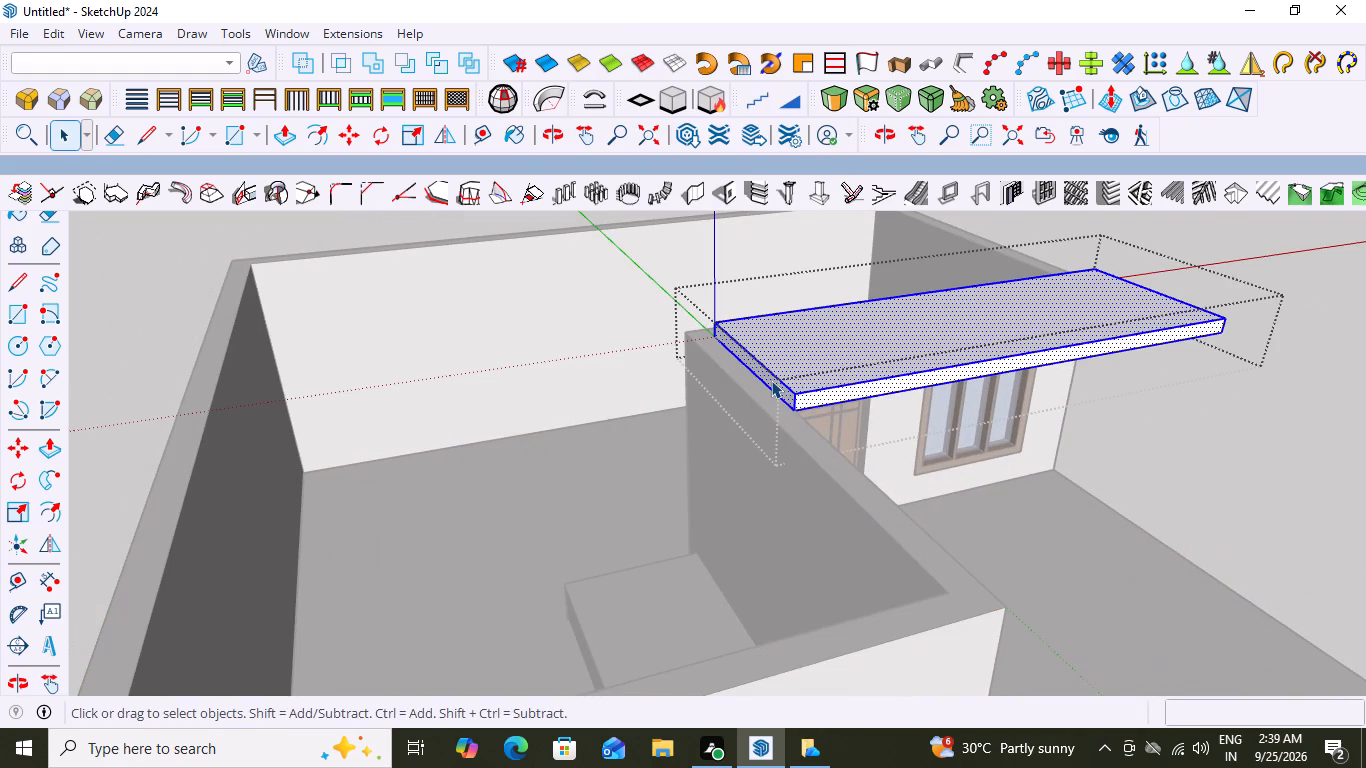
{"action": "key", "text": "p"}
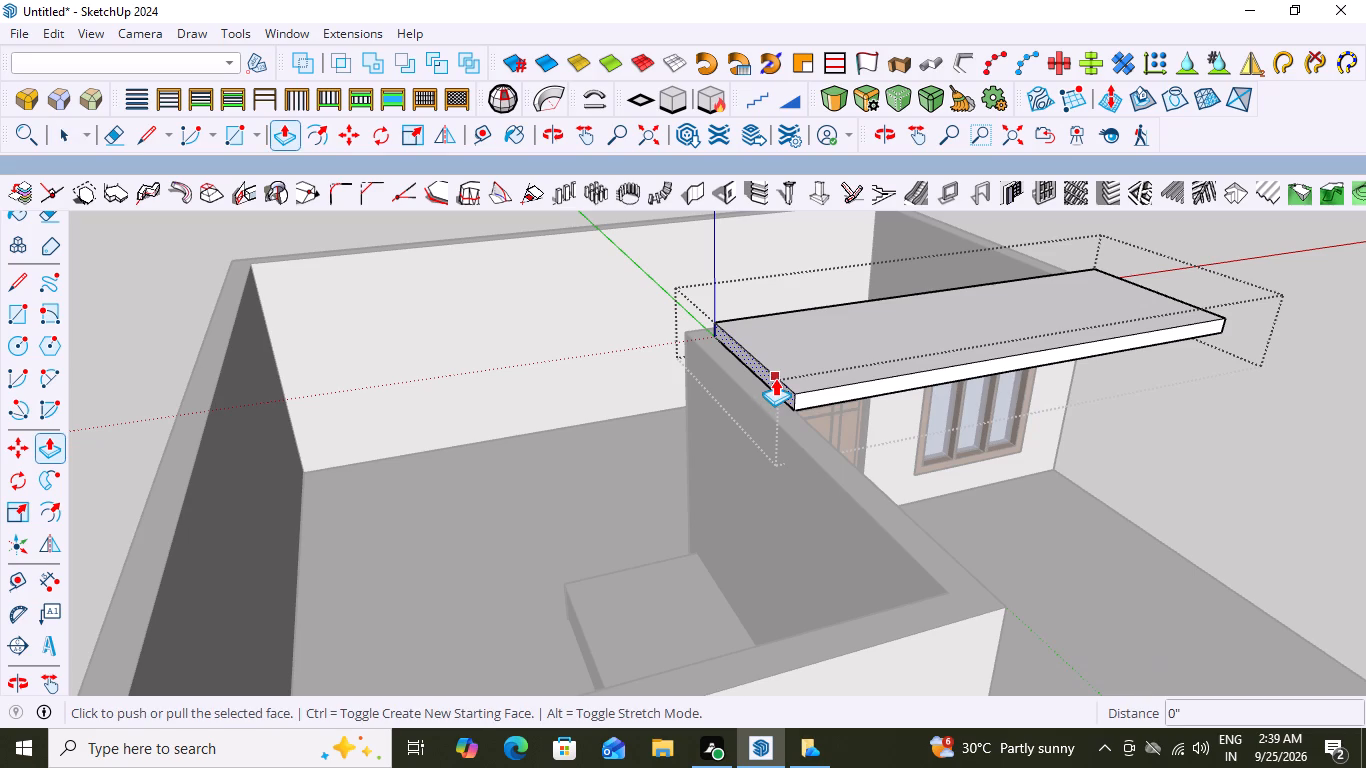
{"action": "left_click", "coordinate": [775, 378]}
{"action": "scroll", "coordinate": [689, 397], "scroll_direction": "down", "scroll_amount": 10}
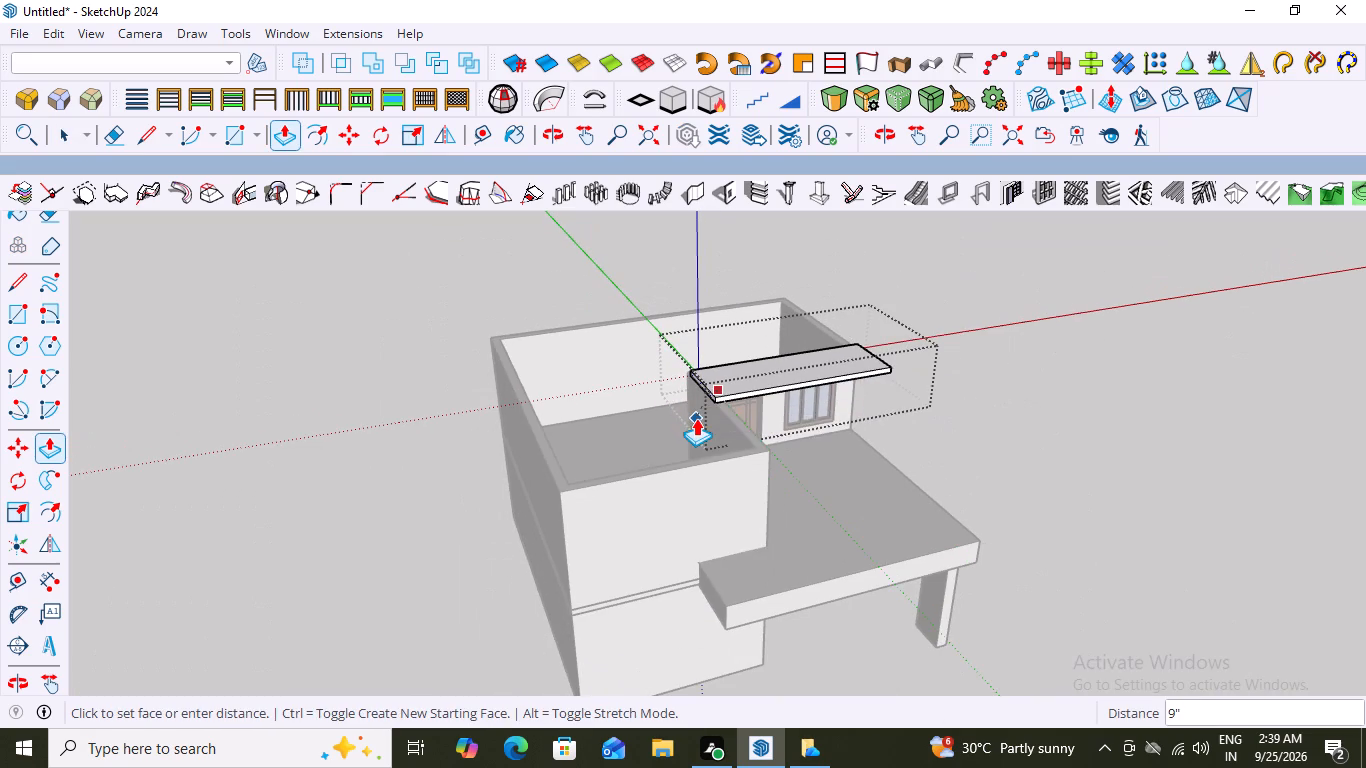
{"action": "middle_click_drag", "start_coordinate": [696, 418], "coordinate": [615, 401]}
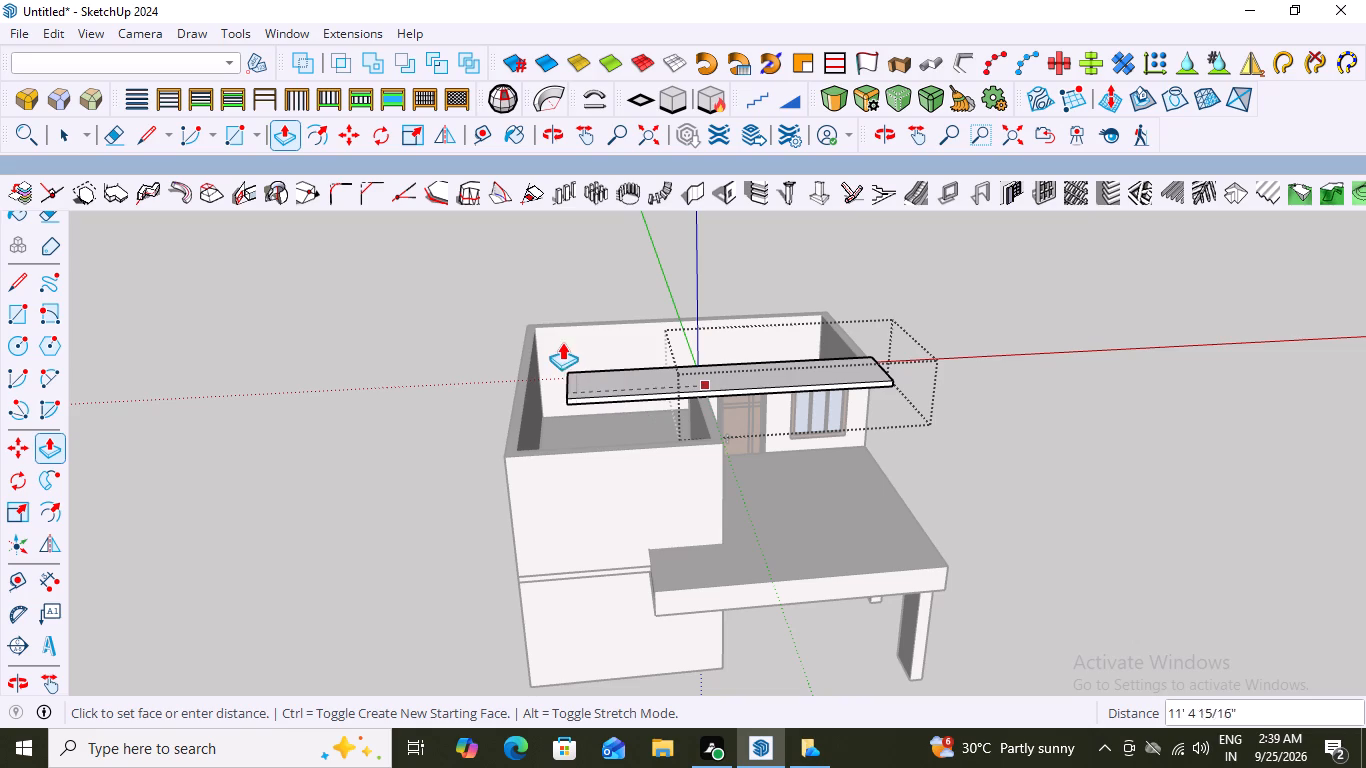
{"action": "middle_click_drag", "start_coordinate": [667, 398], "coordinate": [647, 390]}
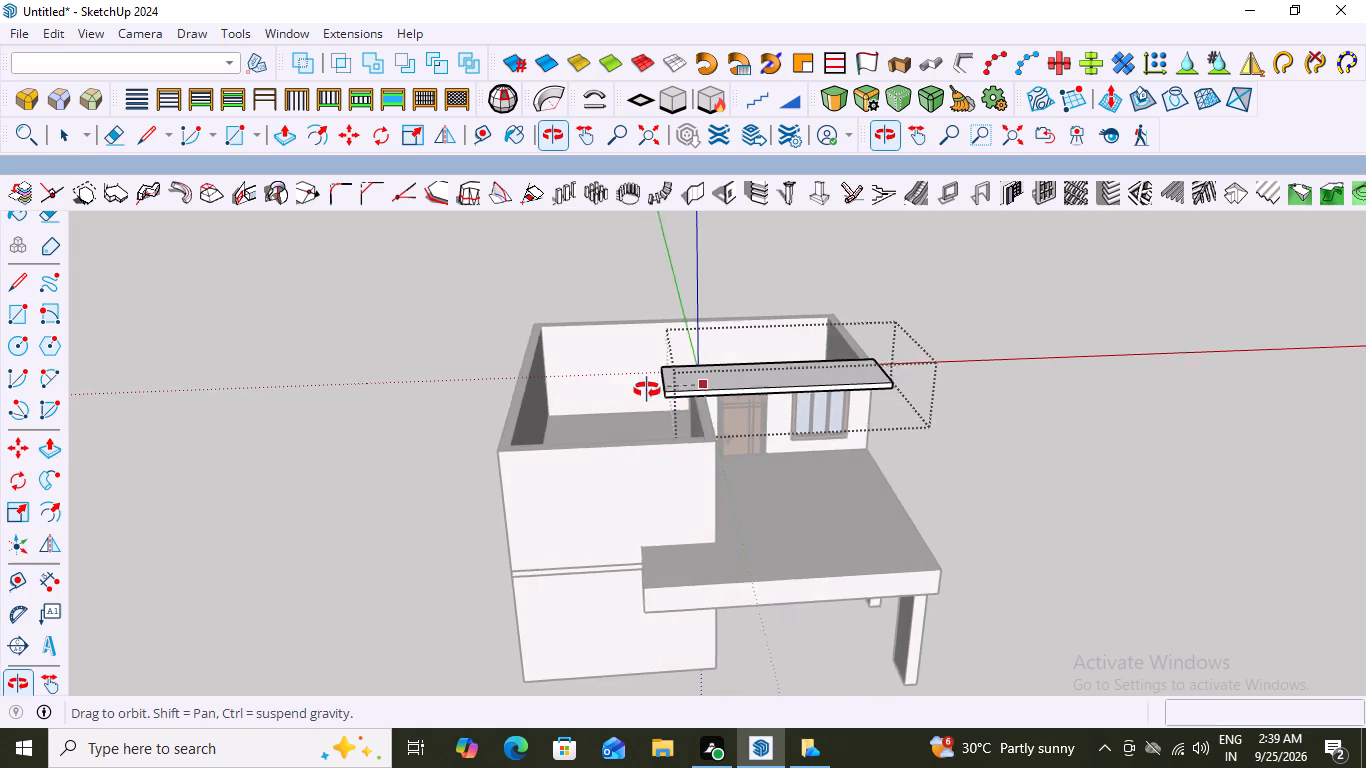
{"action": "middle_click_drag", "start_coordinate": [647, 390], "coordinate": [639, 382]}
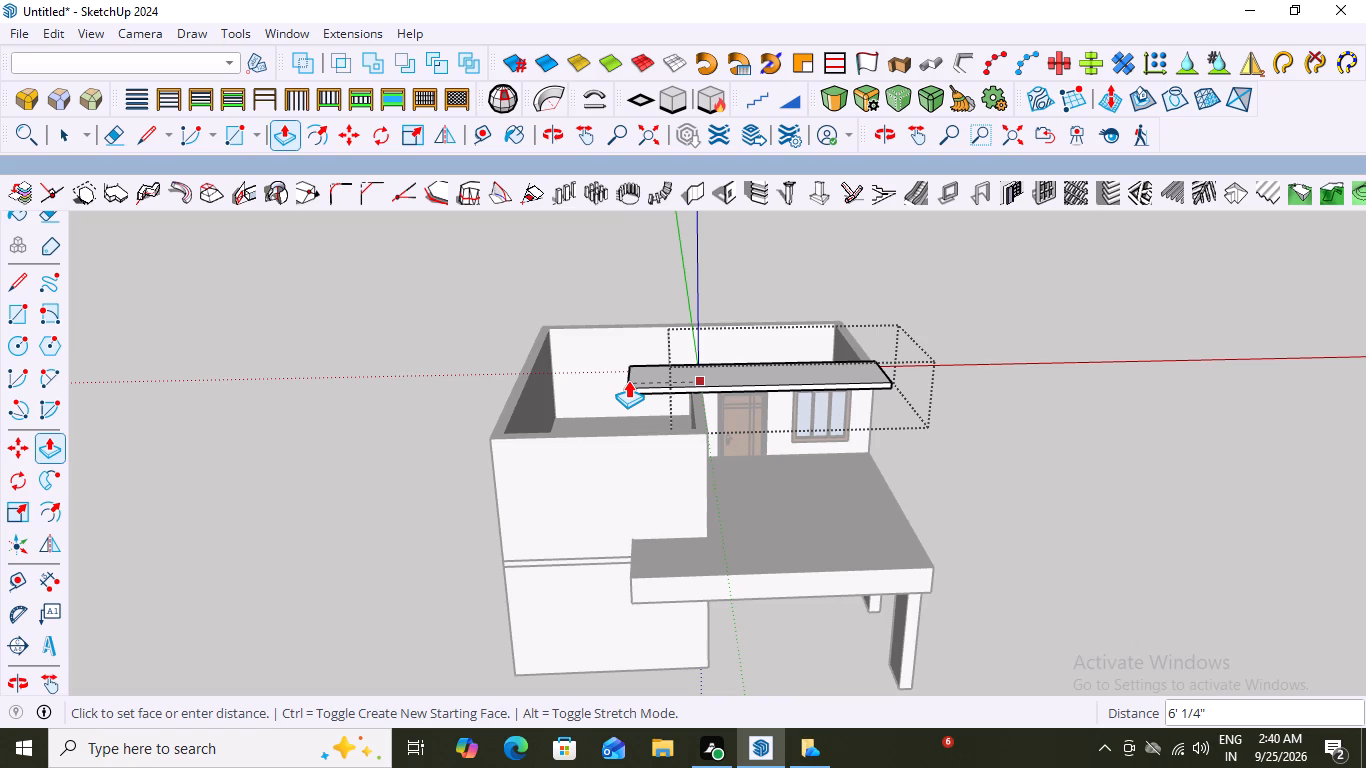
{"action": "left_click", "coordinate": [575, 411]}
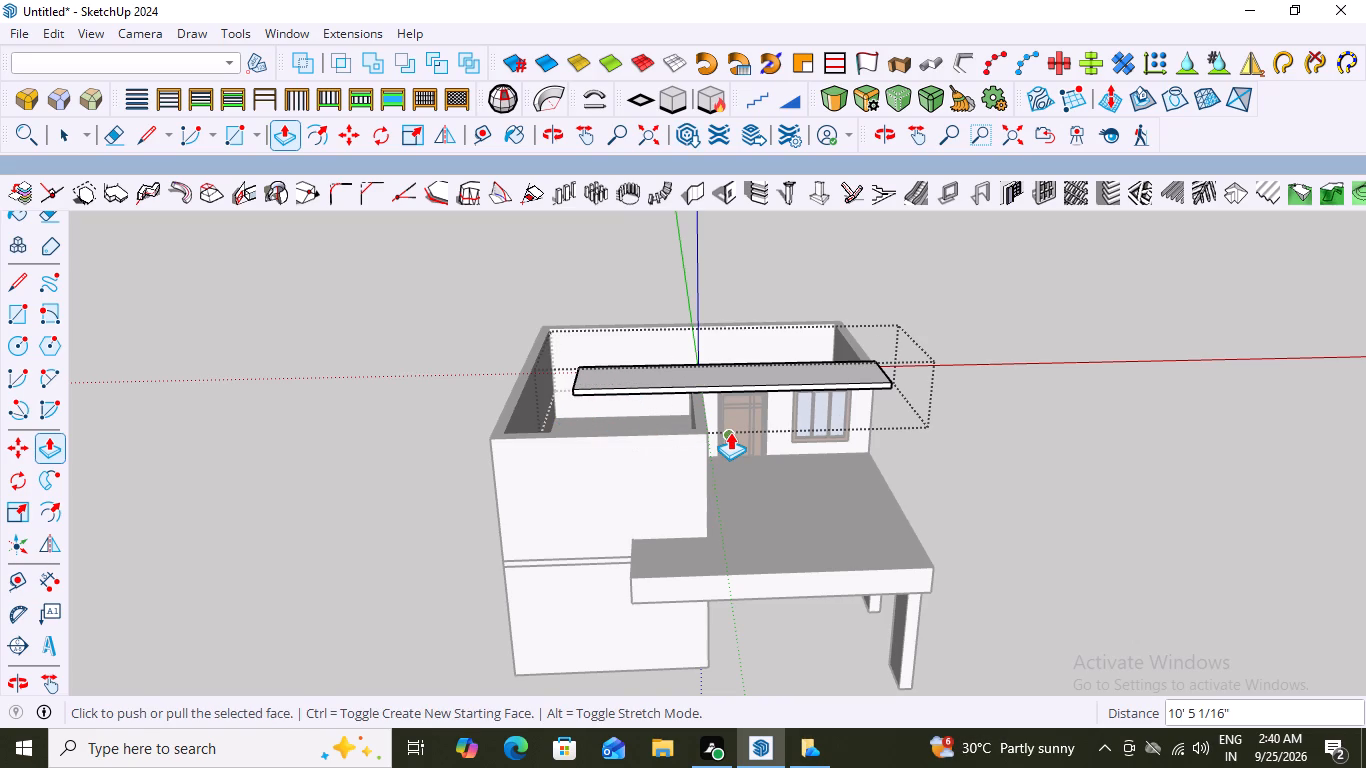
{"action": "key", "text": "space"}
Extrude the canopy's long front face outward about 25' 3 7/8" over the front block and terrace.
{"action": "left_click", "coordinate": [738, 386]}
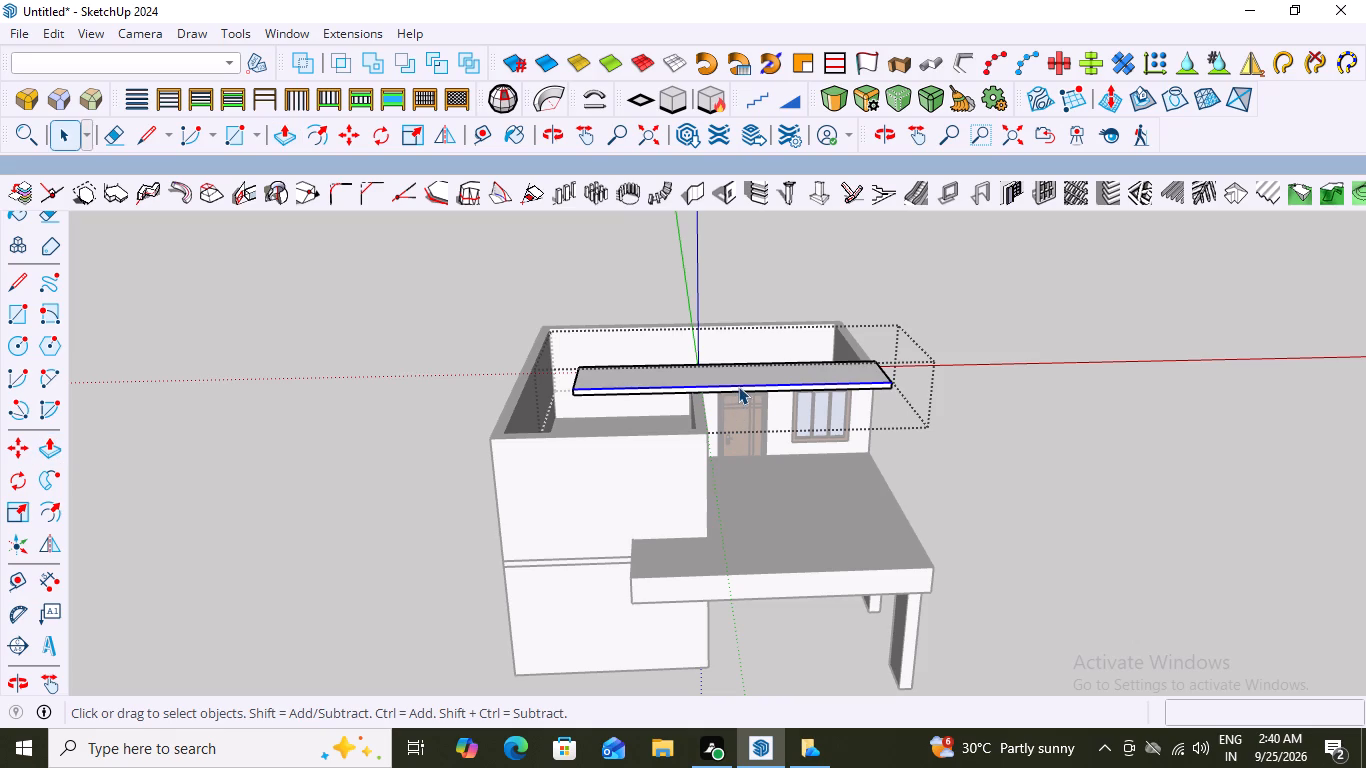
{"action": "left_click", "coordinate": [736, 389]}
{"action": "left_click", "coordinate": [736, 389]}
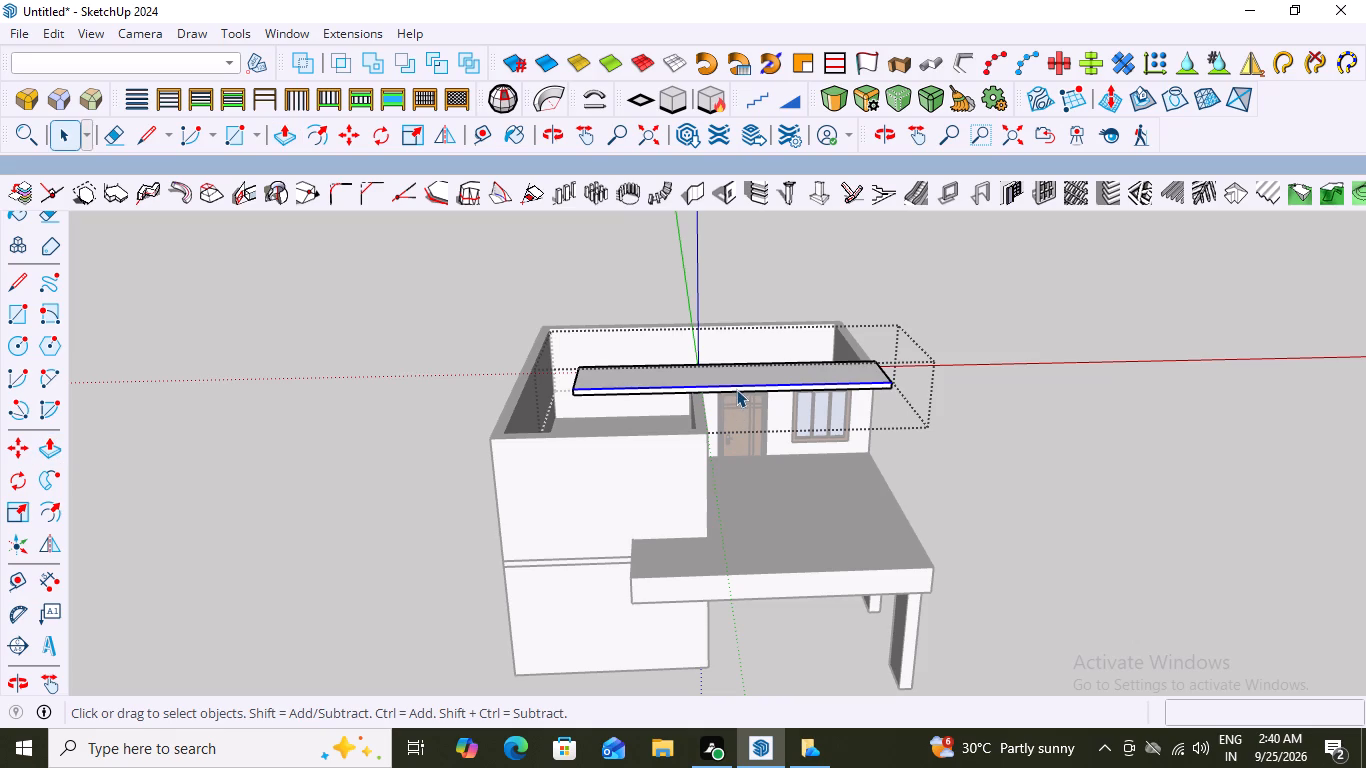
{"action": "left_click", "coordinate": [736, 389]}
{"action": "left_click", "coordinate": [736, 389]}
{"action": "left_click", "coordinate": [732, 390]}
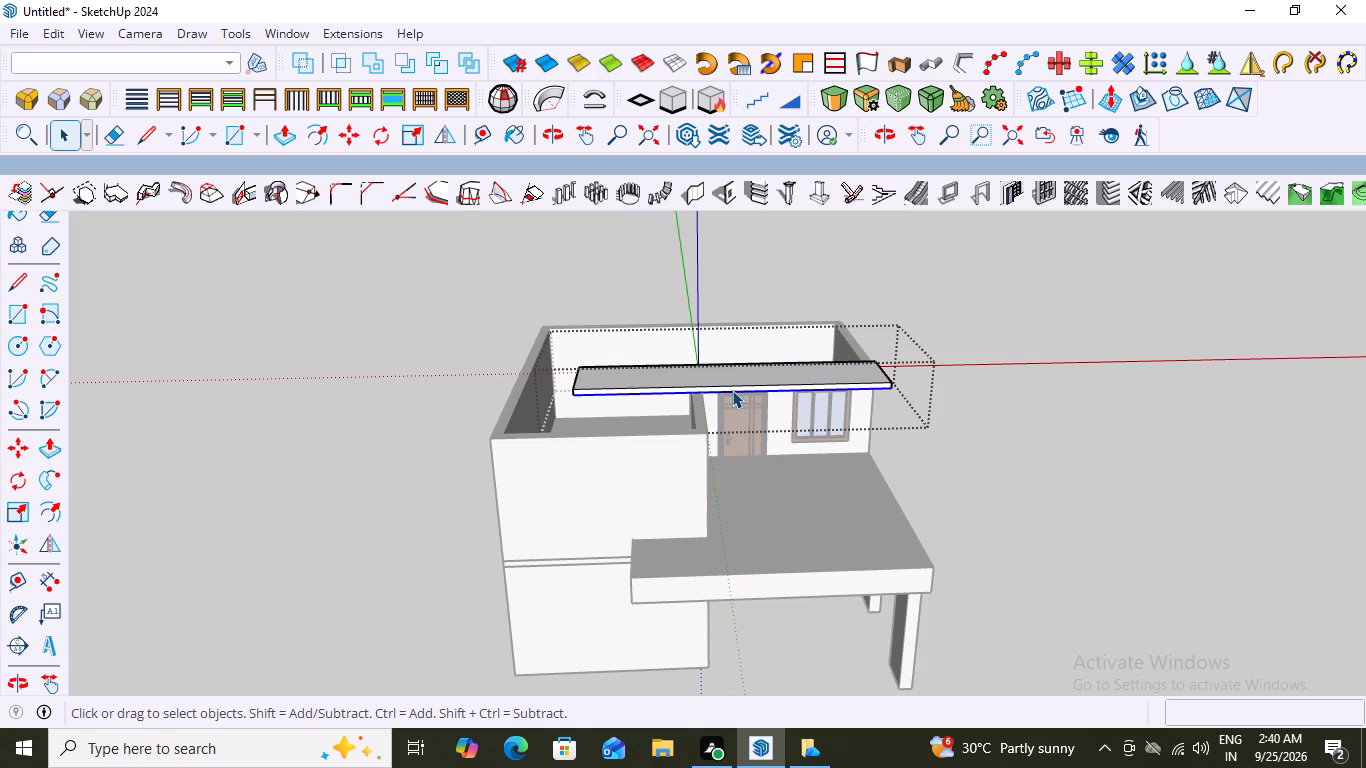
{"action": "left_click", "coordinate": [732, 390]}
{"action": "key", "text": "p"}
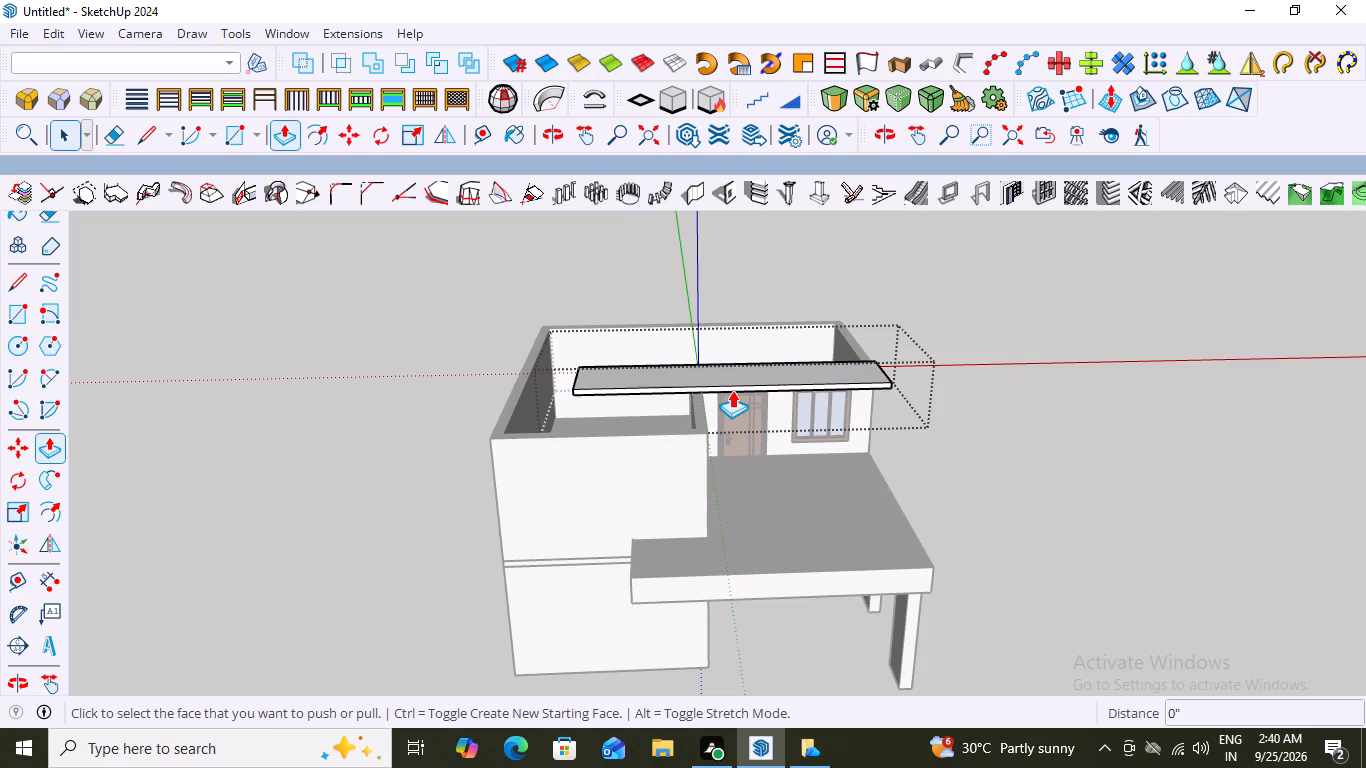
{"action": "left_click", "coordinate": [725, 387]}
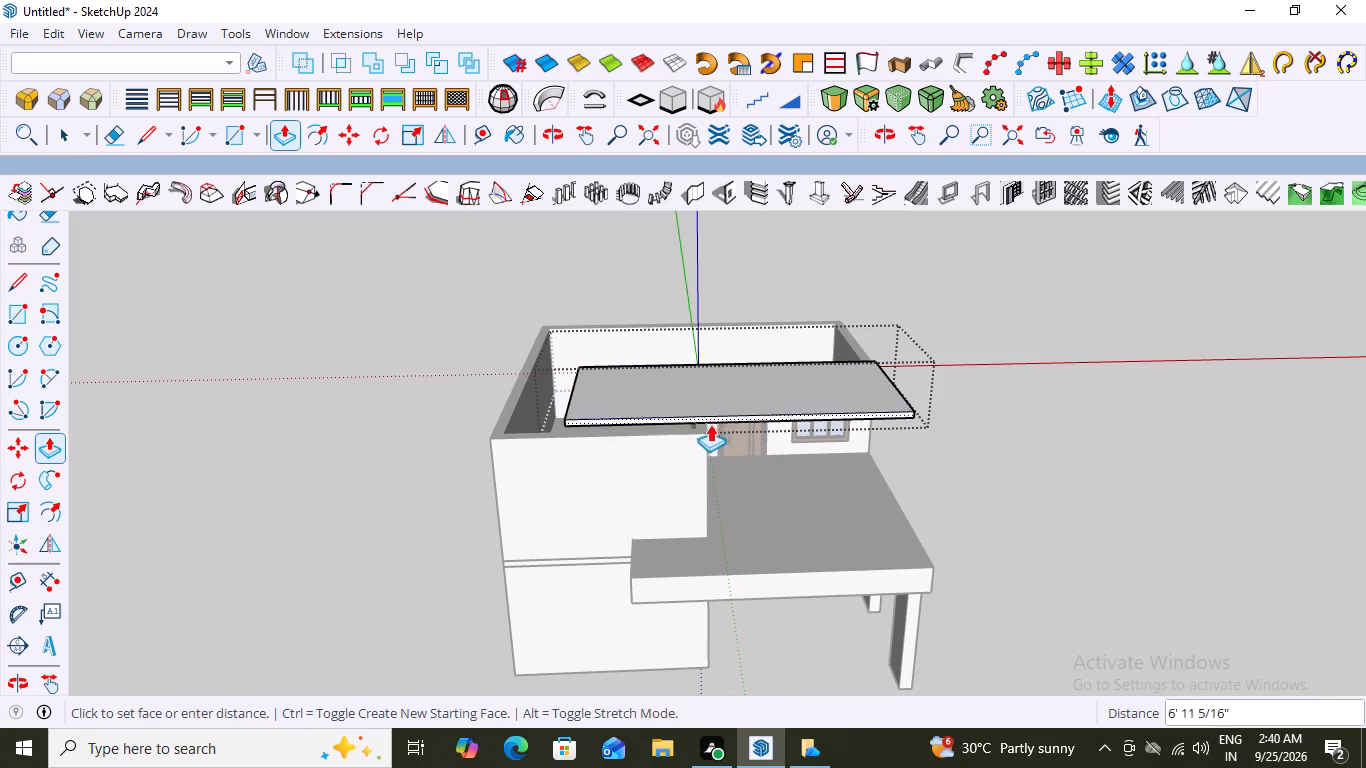
{"action": "scroll", "coordinate": [676, 480], "scroll_direction": "down", "scroll_amount": 3}
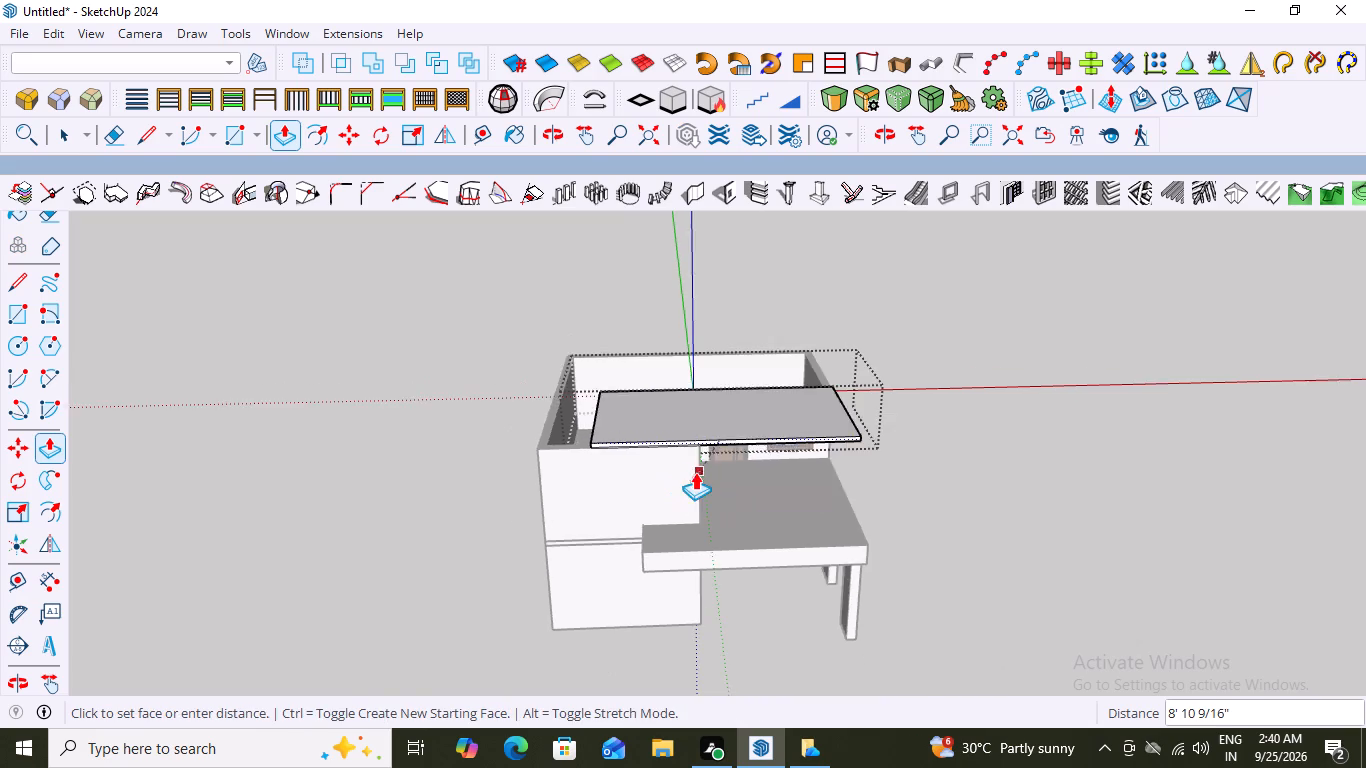
{"action": "scroll", "coordinate": [695, 472], "scroll_direction": "down", "scroll_amount": 3}
{"action": "middle_click_drag", "start_coordinate": [717, 463], "coordinate": [741, 352]}
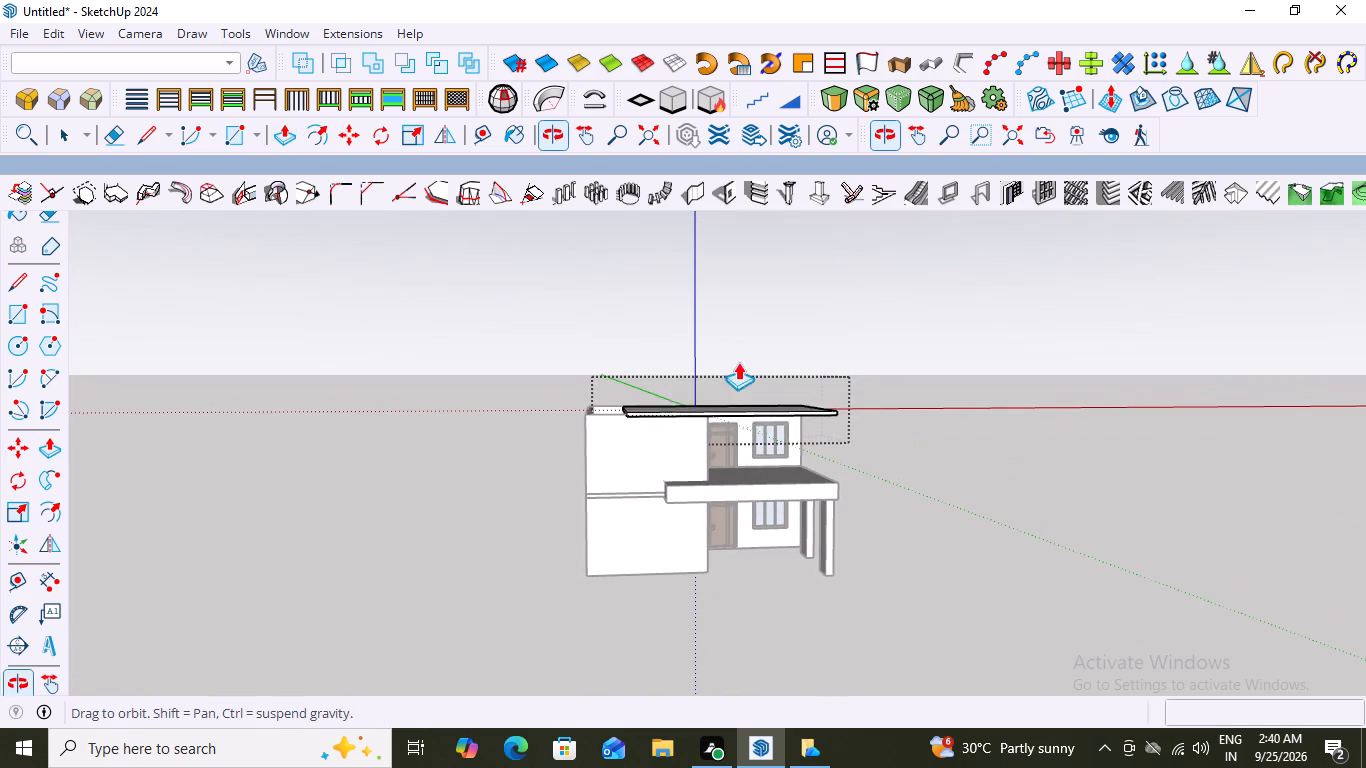
{"action": "left_click", "coordinate": [740, 426]}
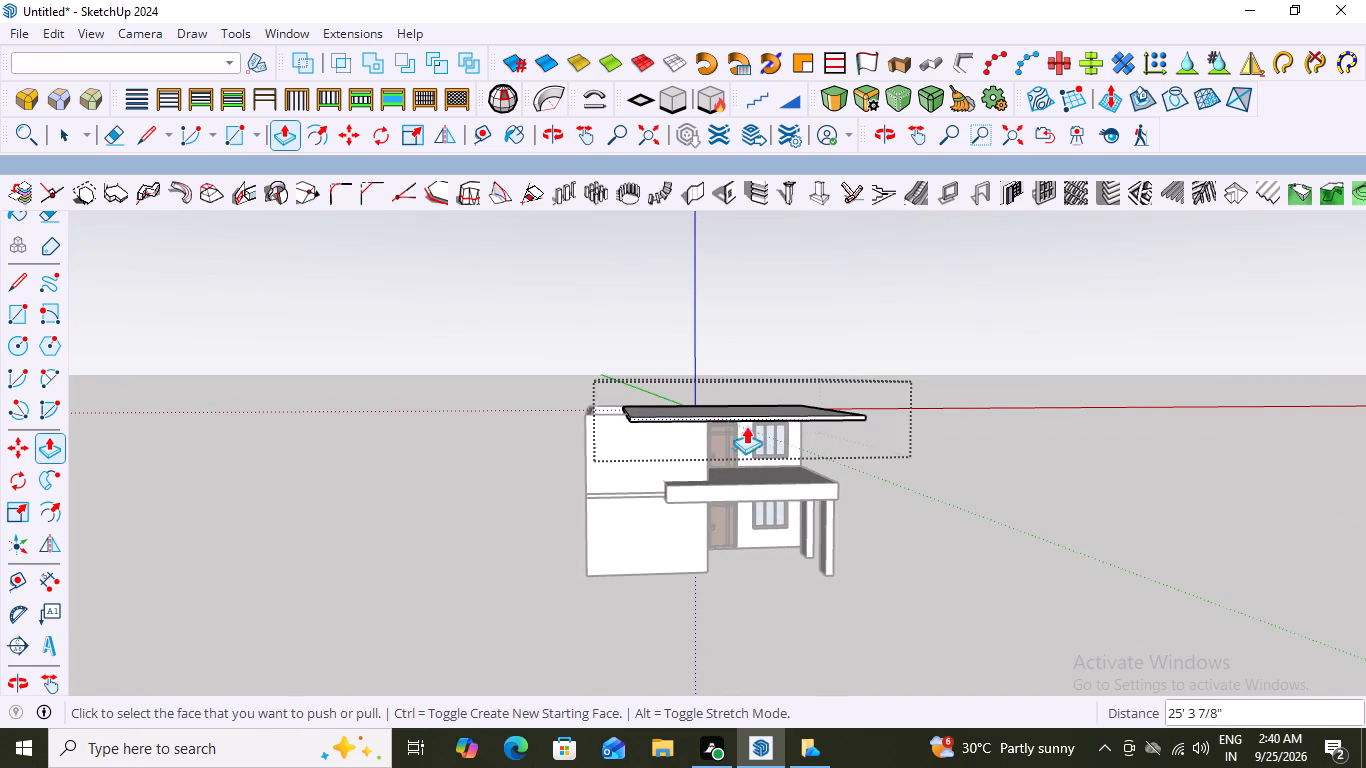
{"action": "key", "text": "space"}
Examine the enlarged canopy roof from above, the front and below, checking its overhang beyond the walls and terrace.
{"action": "scroll", "coordinate": [809, 365], "scroll_direction": "down", "scroll_amount": 3}
{"action": "middle_click_drag", "start_coordinate": [798, 371], "coordinate": [638, 426]}
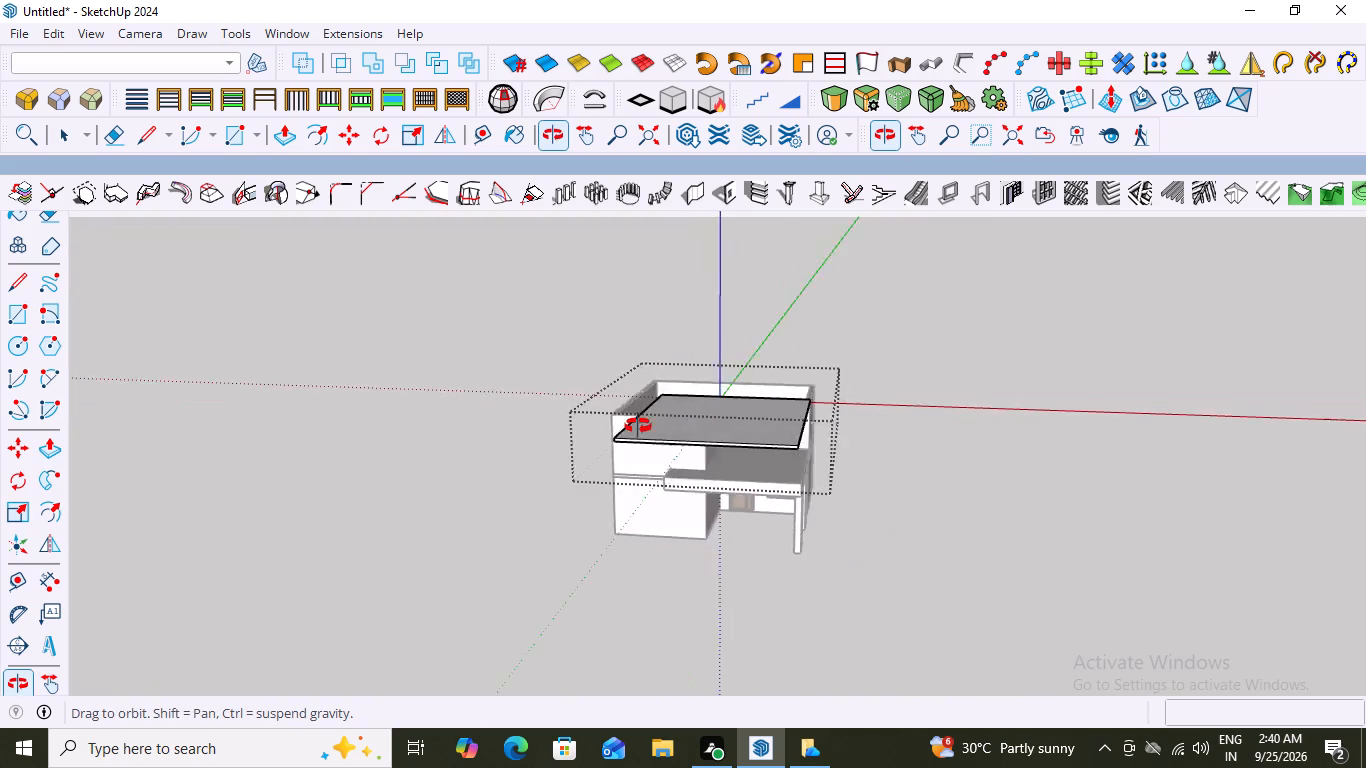
{"action": "middle_click_drag", "start_coordinate": [638, 426], "coordinate": [740, 358]}
{"action": "scroll", "coordinate": [765, 390], "scroll_direction": "up", "scroll_amount": 2}
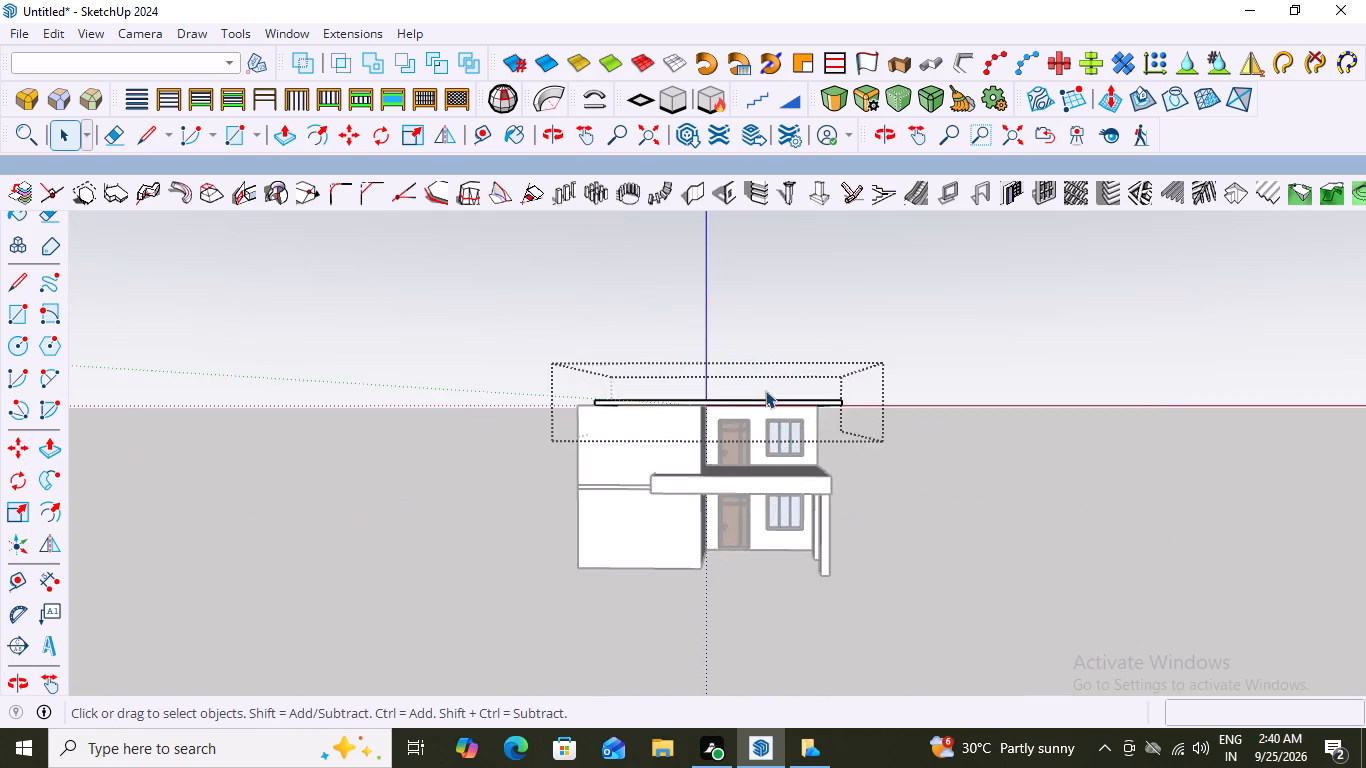
{"action": "scroll", "coordinate": [765, 390], "scroll_direction": "up", "scroll_amount": 13}
{"action": "scroll", "coordinate": [809, 385], "scroll_direction": "down", "scroll_amount": 4}
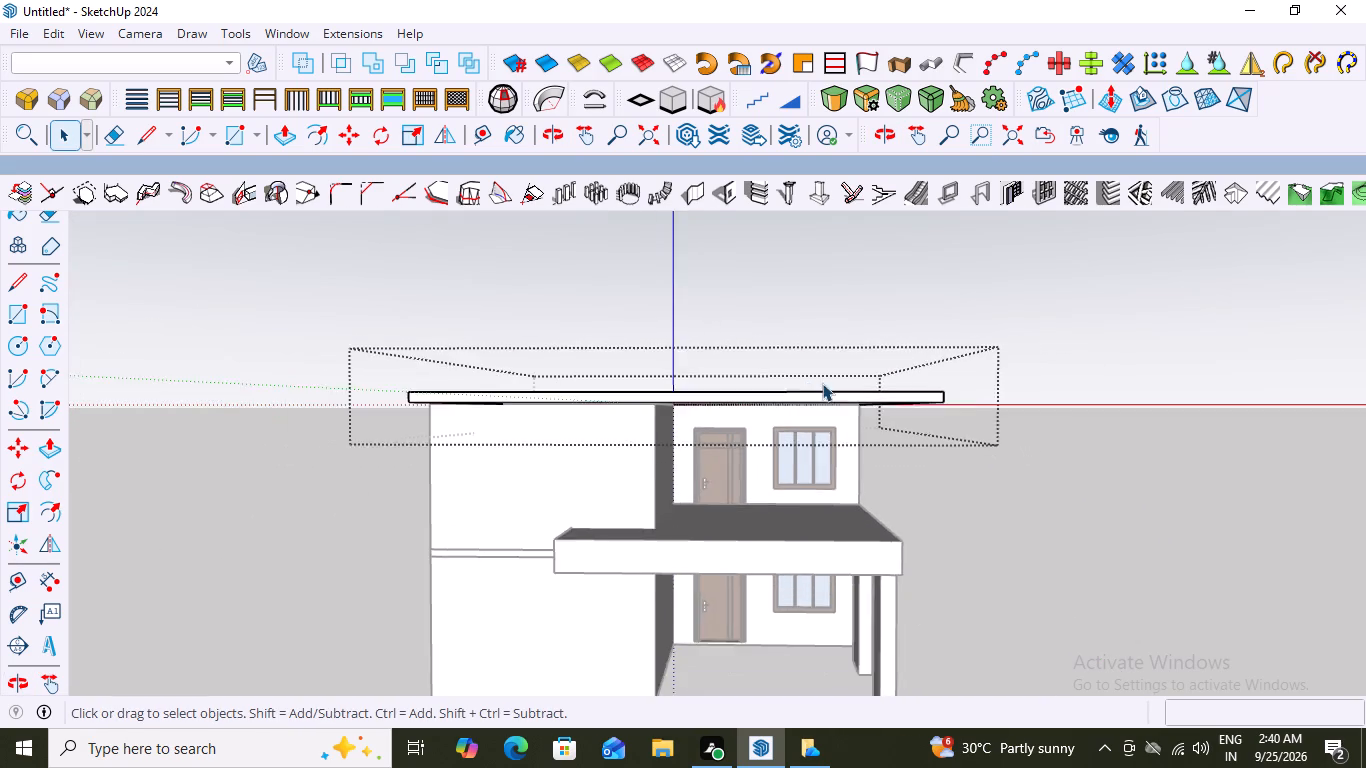
{"action": "scroll", "coordinate": [822, 383], "scroll_direction": "down", "scroll_amount": 3}
{"action": "scroll", "coordinate": [745, 434], "scroll_direction": "up", "scroll_amount": 2}
{"action": "middle_click_drag", "start_coordinate": [752, 429], "coordinate": [767, 399]}
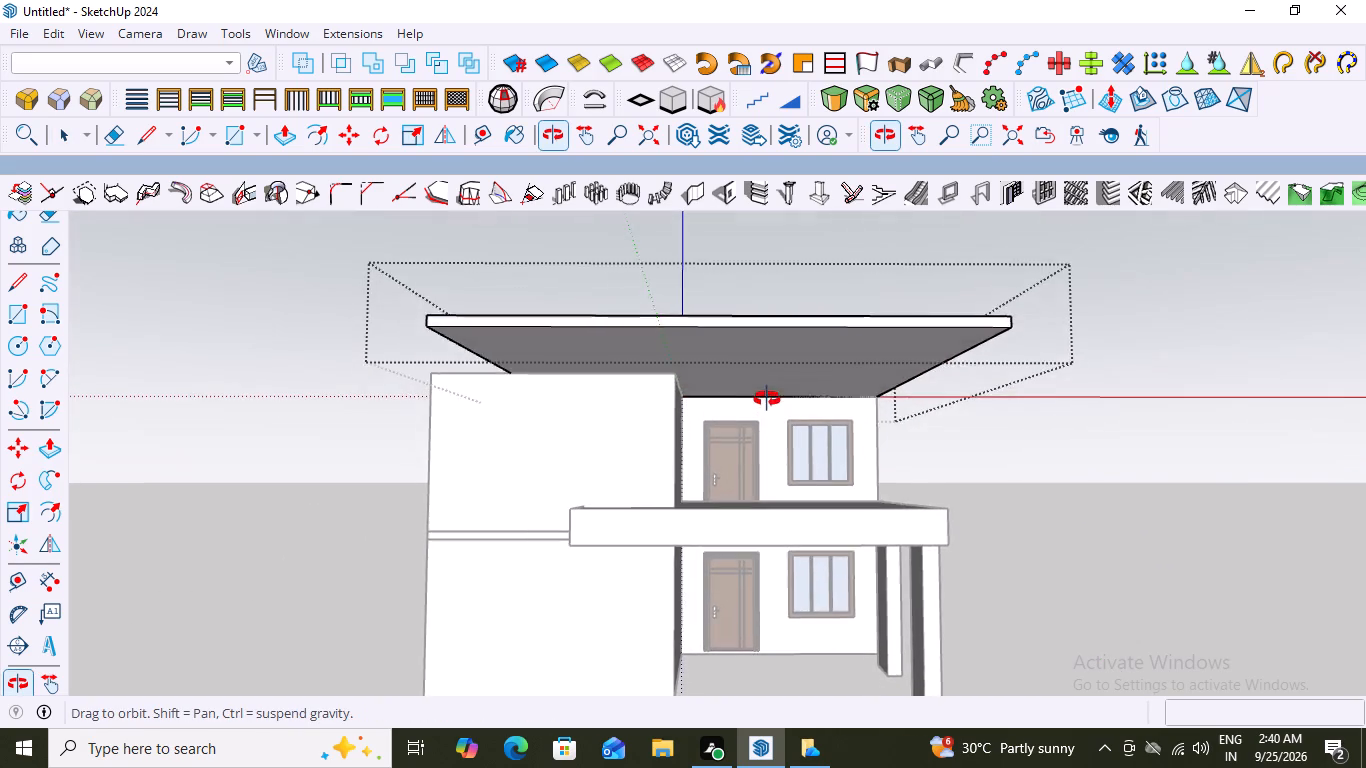
{"action": "middle_click_drag", "start_coordinate": [767, 399], "coordinate": [752, 450]}
{"action": "scroll", "coordinate": [752, 450], "scroll_direction": "up", "scroll_amount": 2}
{"action": "scroll", "coordinate": [810, 422], "scroll_direction": "down", "scroll_amount": 3}
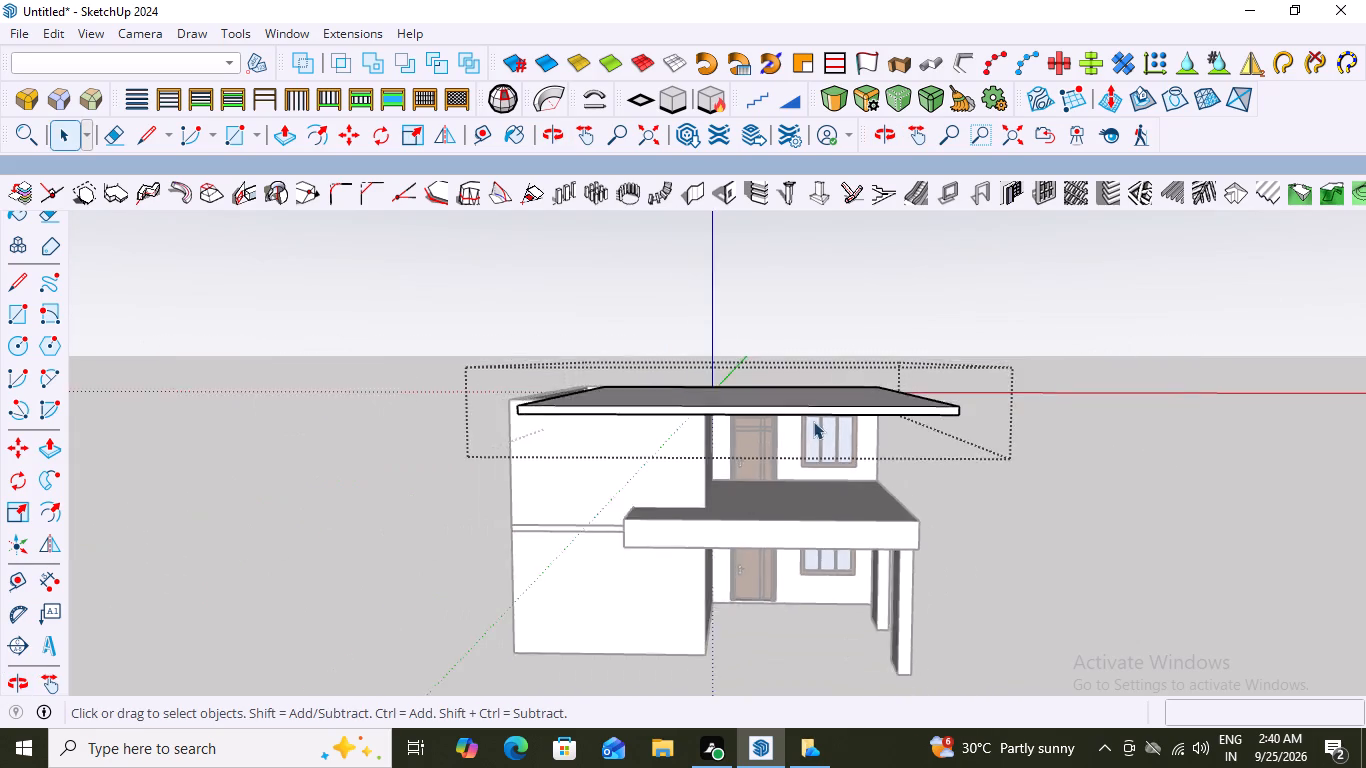
{"action": "scroll", "coordinate": [813, 421], "scroll_direction": "down", "scroll_amount": 5}
{"action": "scroll", "coordinate": [791, 486], "scroll_direction": "up", "scroll_amount": 1}
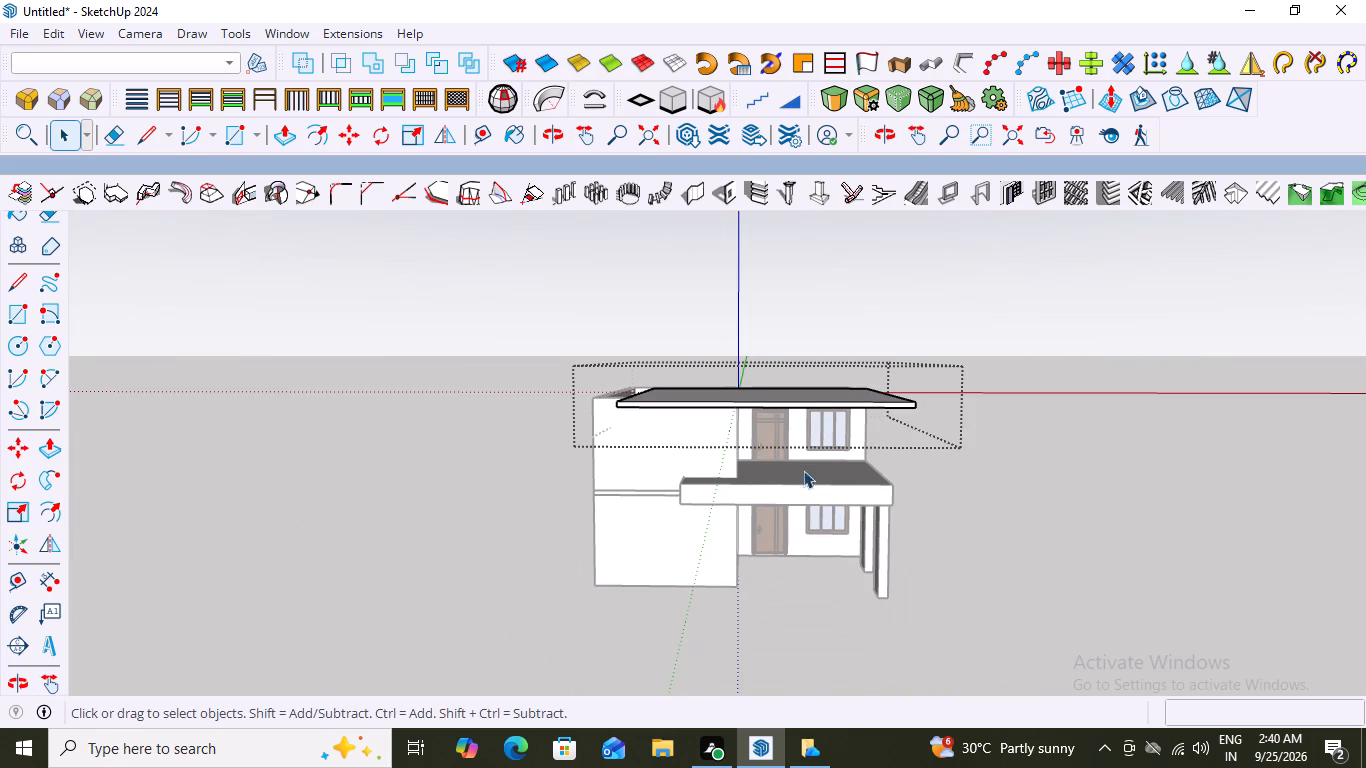
{"action": "middle_click_drag", "start_coordinate": [856, 362], "coordinate": [880, 308]}
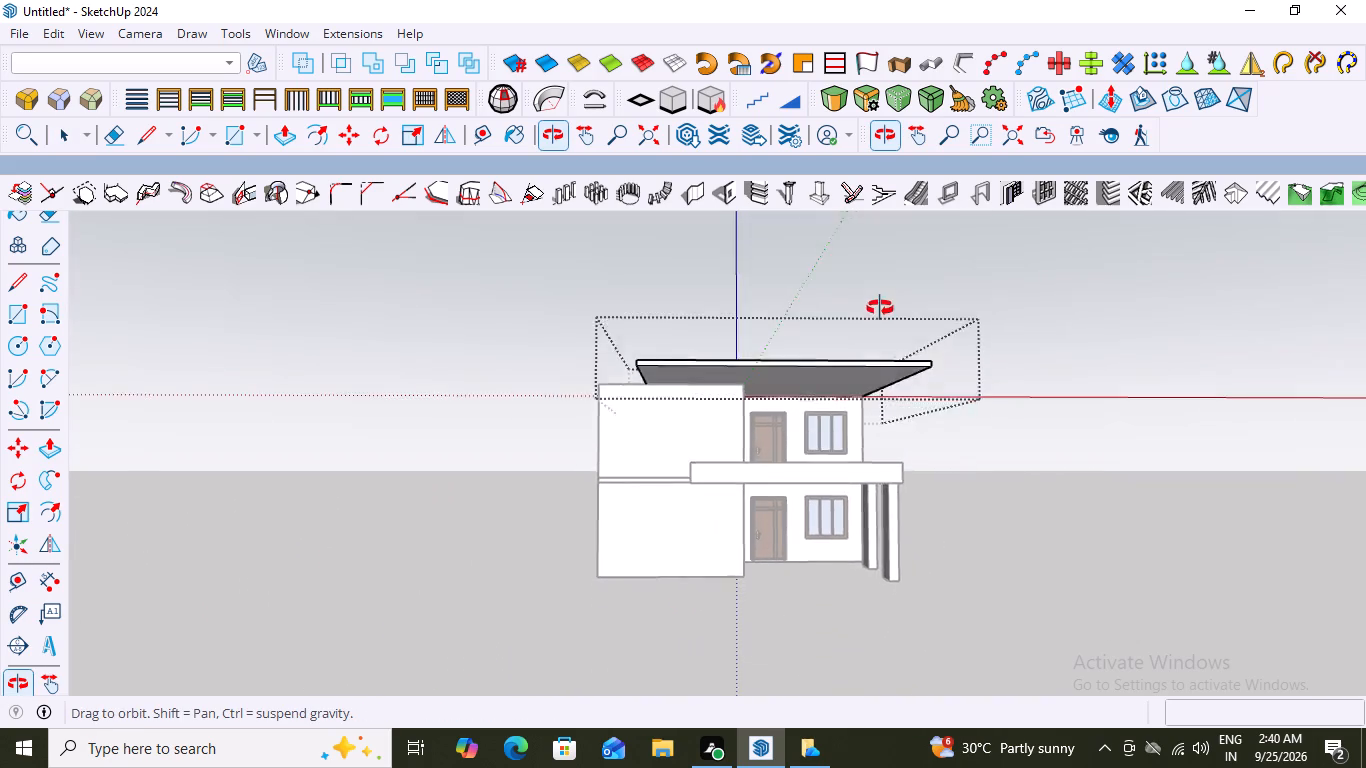
{"action": "middle_click_drag", "start_coordinate": [880, 308], "coordinate": [856, 329]}
{"action": "scroll", "coordinate": [856, 329], "scroll_direction": "up", "scroll_amount": 1}
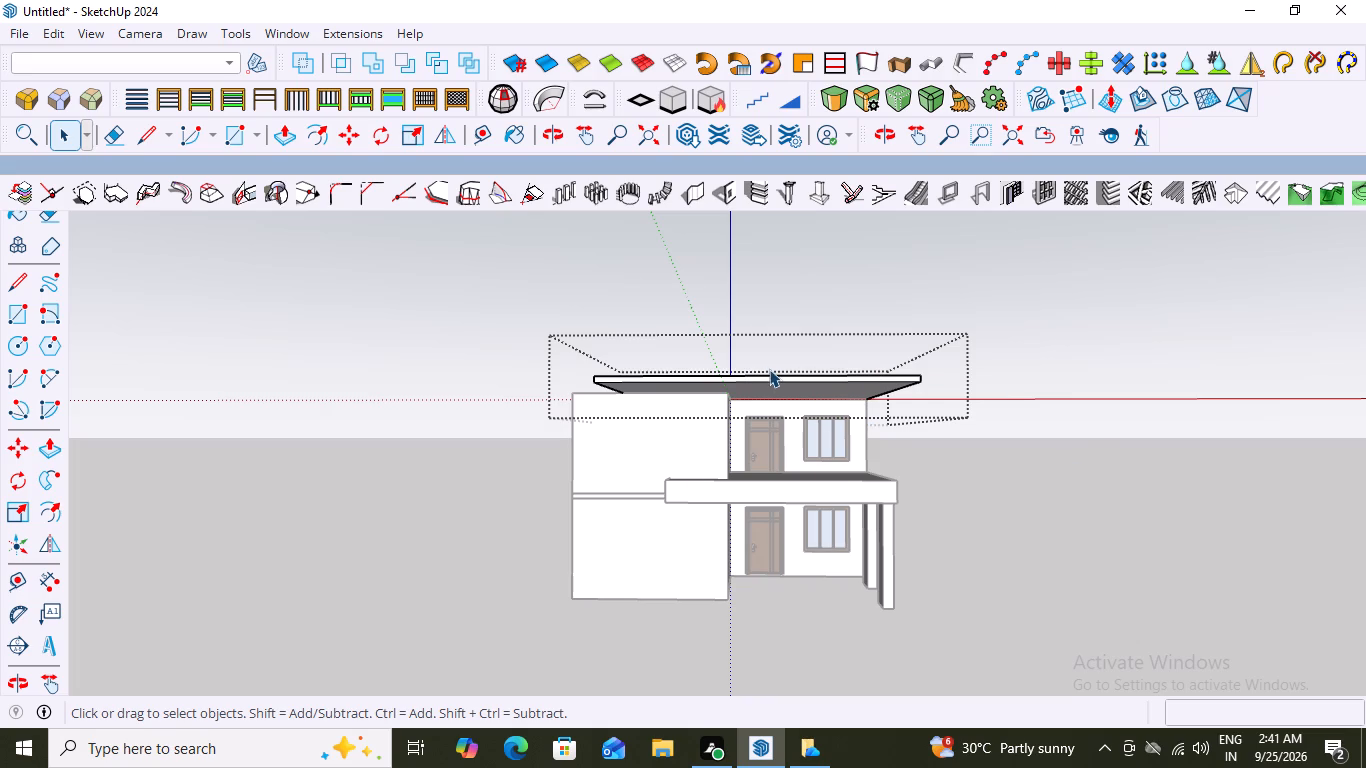
{"action": "scroll", "coordinate": [812, 402], "scroll_direction": "up", "scroll_amount": 1}
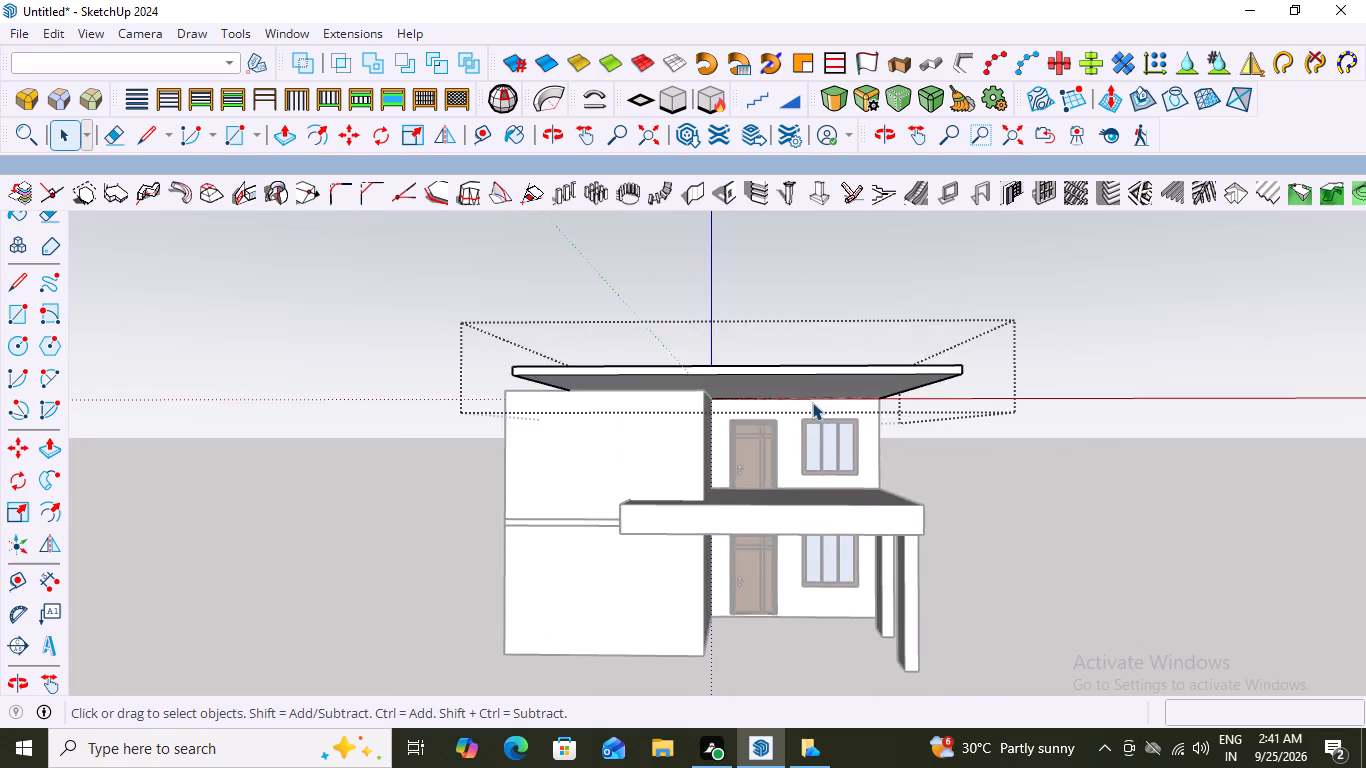
{"action": "scroll", "coordinate": [812, 402], "scroll_direction": "up", "scroll_amount": 6}
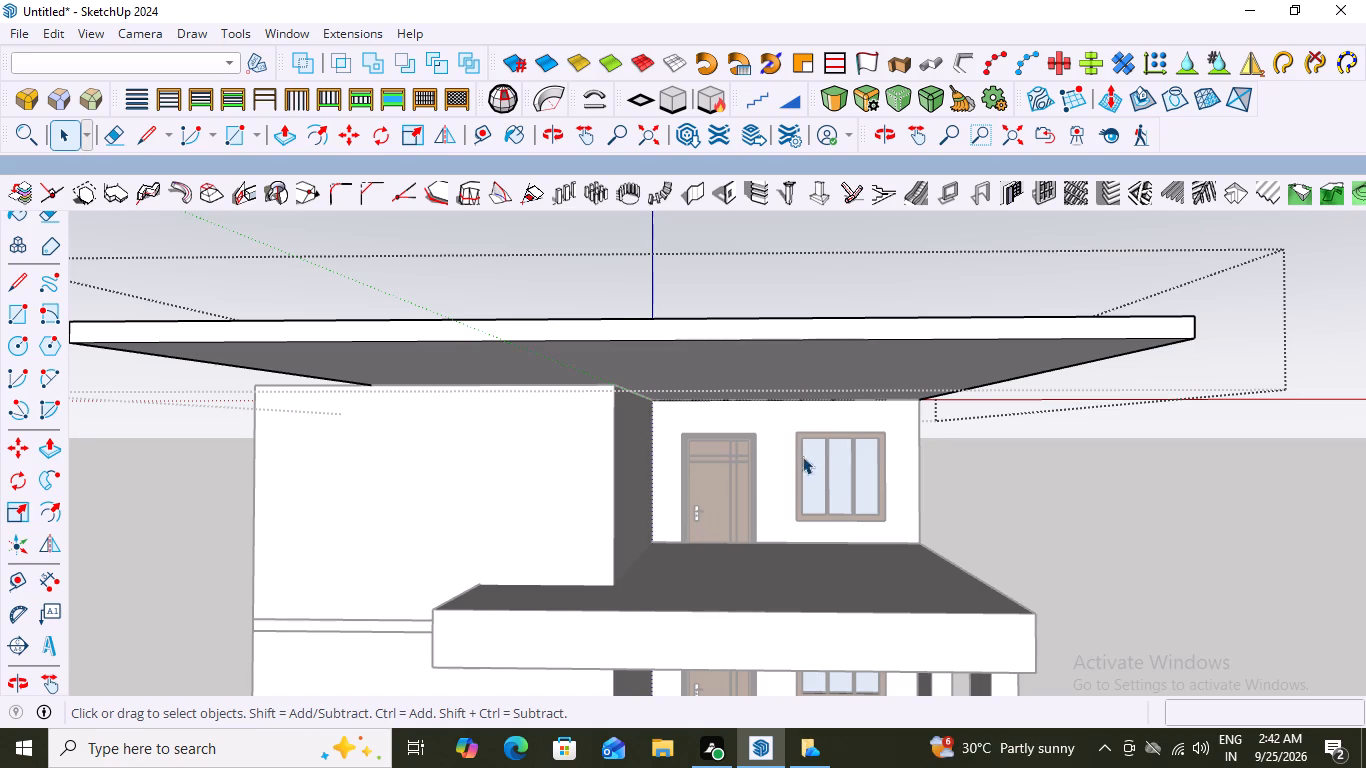
{"action": "scroll", "coordinate": [779, 467], "scroll_direction": "up", "scroll_amount": 1}
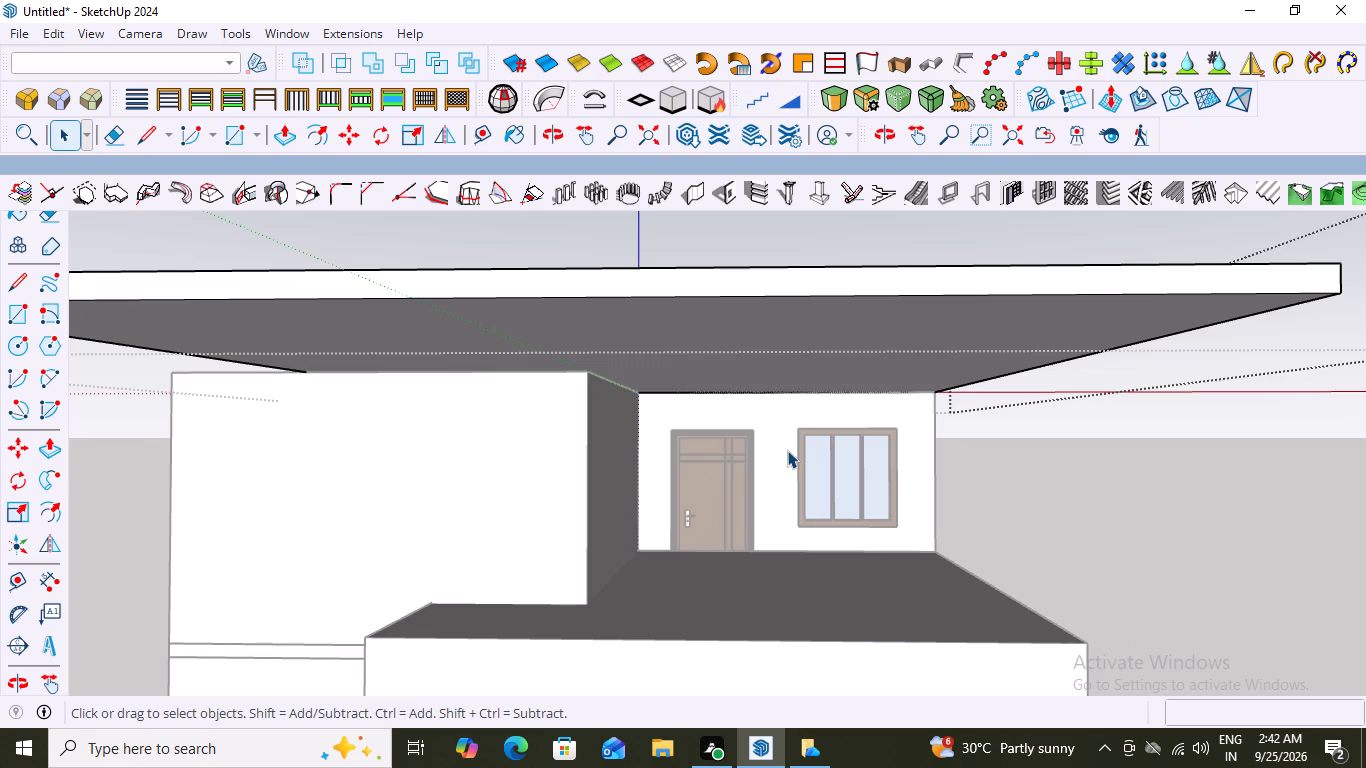
{"action": "scroll", "coordinate": [787, 450], "scroll_direction": "down", "scroll_amount": 8}
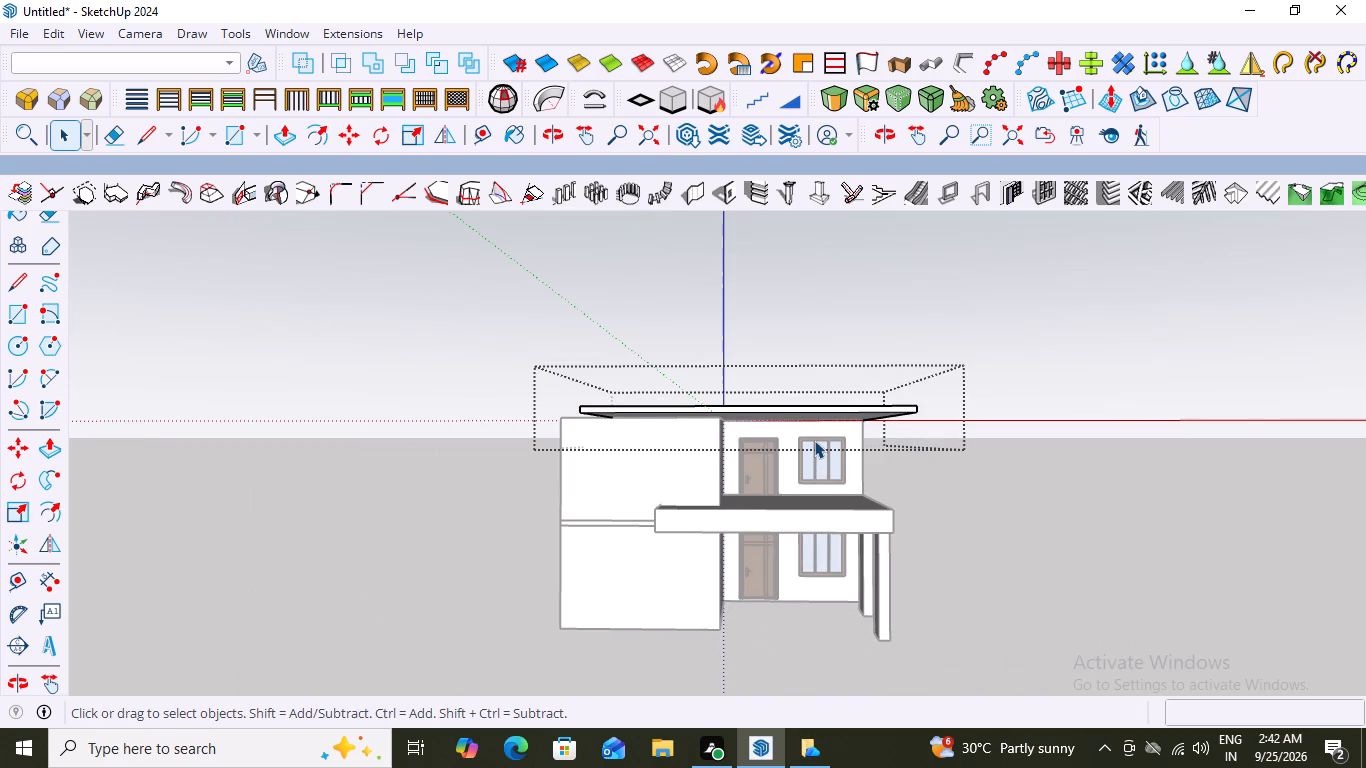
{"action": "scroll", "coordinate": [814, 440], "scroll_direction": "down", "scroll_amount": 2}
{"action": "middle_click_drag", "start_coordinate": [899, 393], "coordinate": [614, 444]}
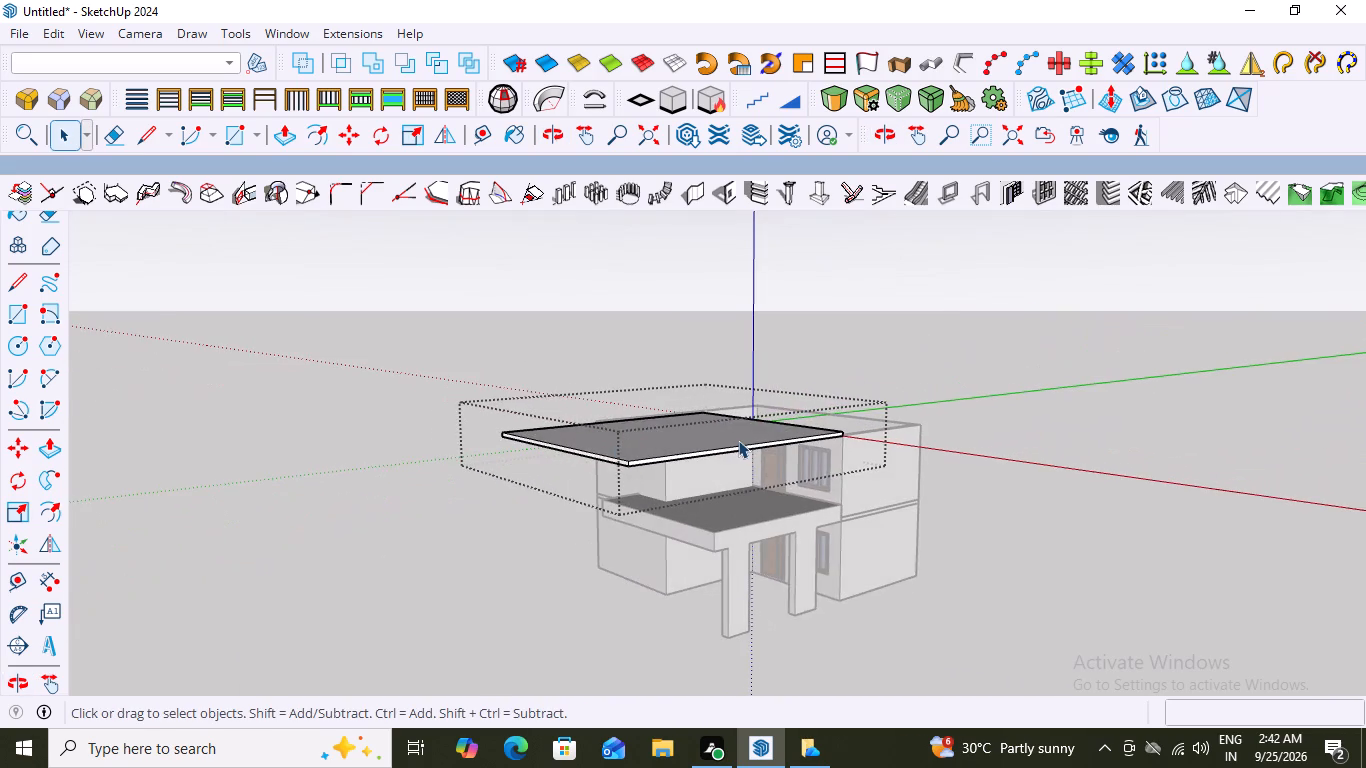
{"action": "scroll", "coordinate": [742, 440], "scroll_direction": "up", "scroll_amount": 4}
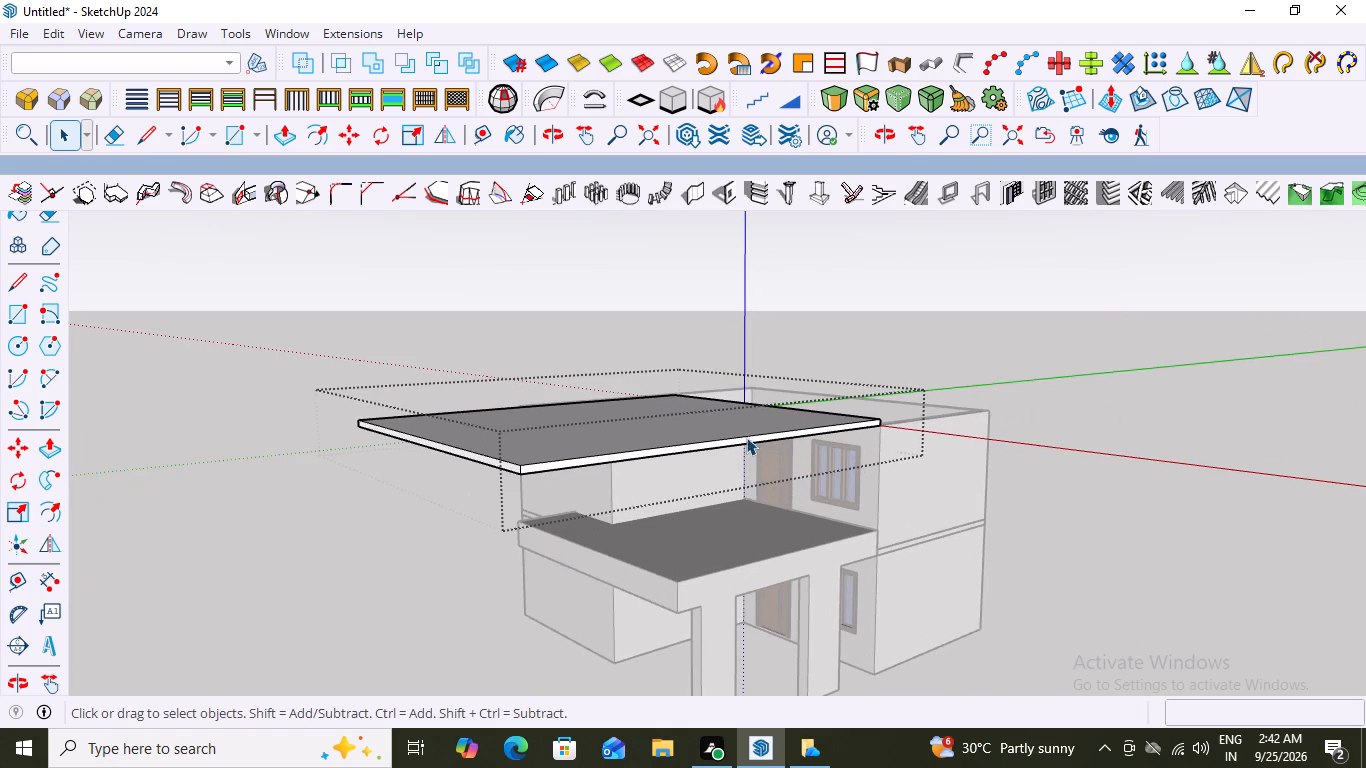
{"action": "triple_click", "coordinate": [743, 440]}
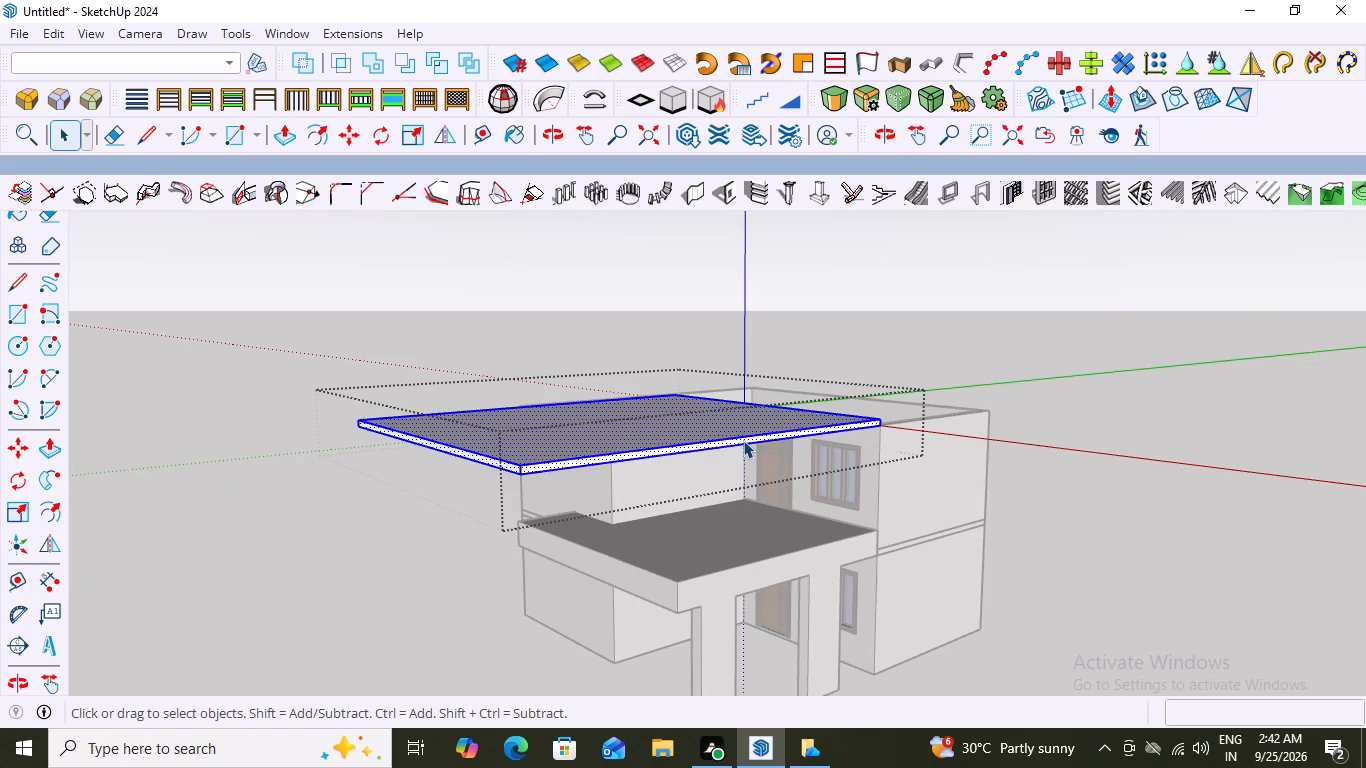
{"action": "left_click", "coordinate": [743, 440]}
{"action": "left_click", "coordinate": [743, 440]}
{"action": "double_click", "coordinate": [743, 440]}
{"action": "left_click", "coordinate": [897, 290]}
Inside the canopy's group, push its side face on the window side inward about 4' 10", trimming the overhang beyond the walls.
{"action": "scroll", "coordinate": [739, 464], "scroll_direction": "up", "scroll_amount": 1}
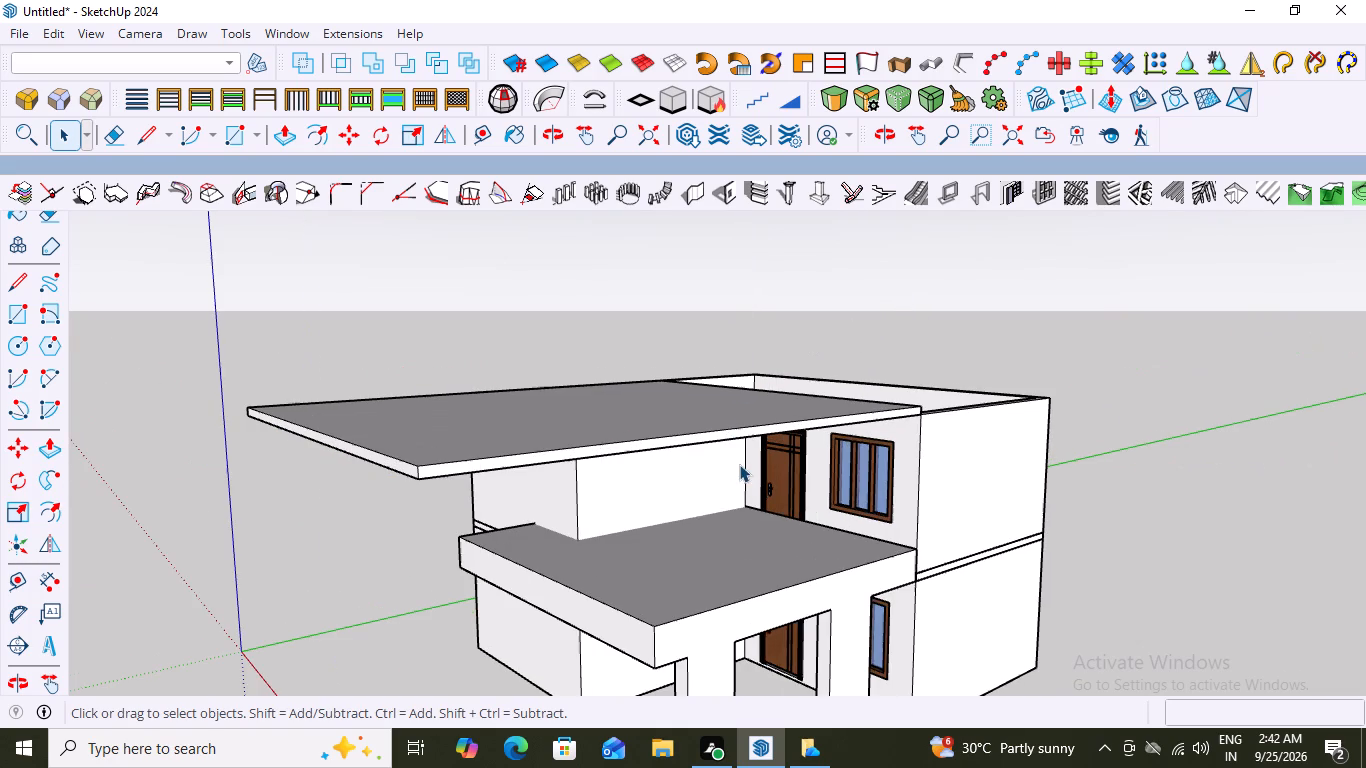
{"action": "scroll", "coordinate": [739, 464], "scroll_direction": "up", "scroll_amount": 1}
{"action": "left_click", "coordinate": [725, 433]}
{"action": "triple_click", "coordinate": [725, 433]}
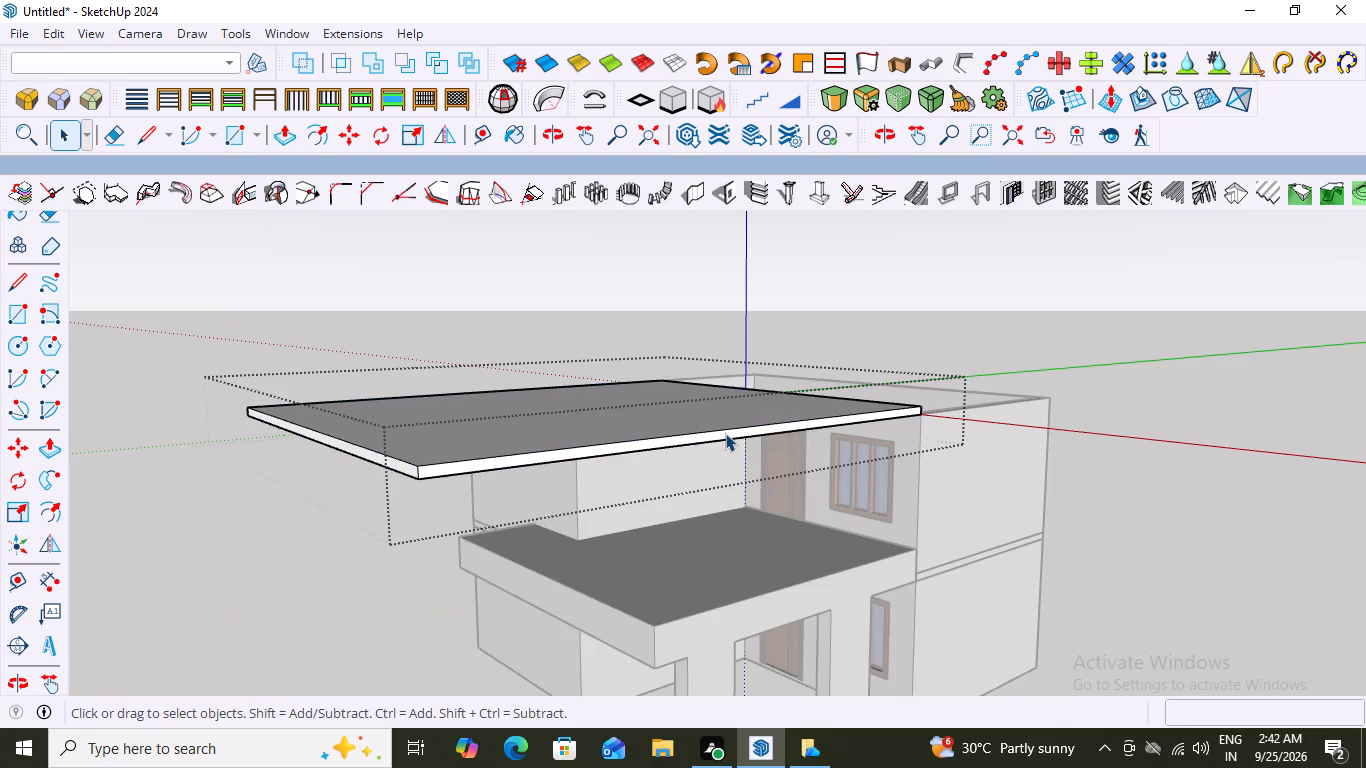
{"action": "left_click", "coordinate": [725, 433]}
{"action": "left_click", "coordinate": [725, 433]}
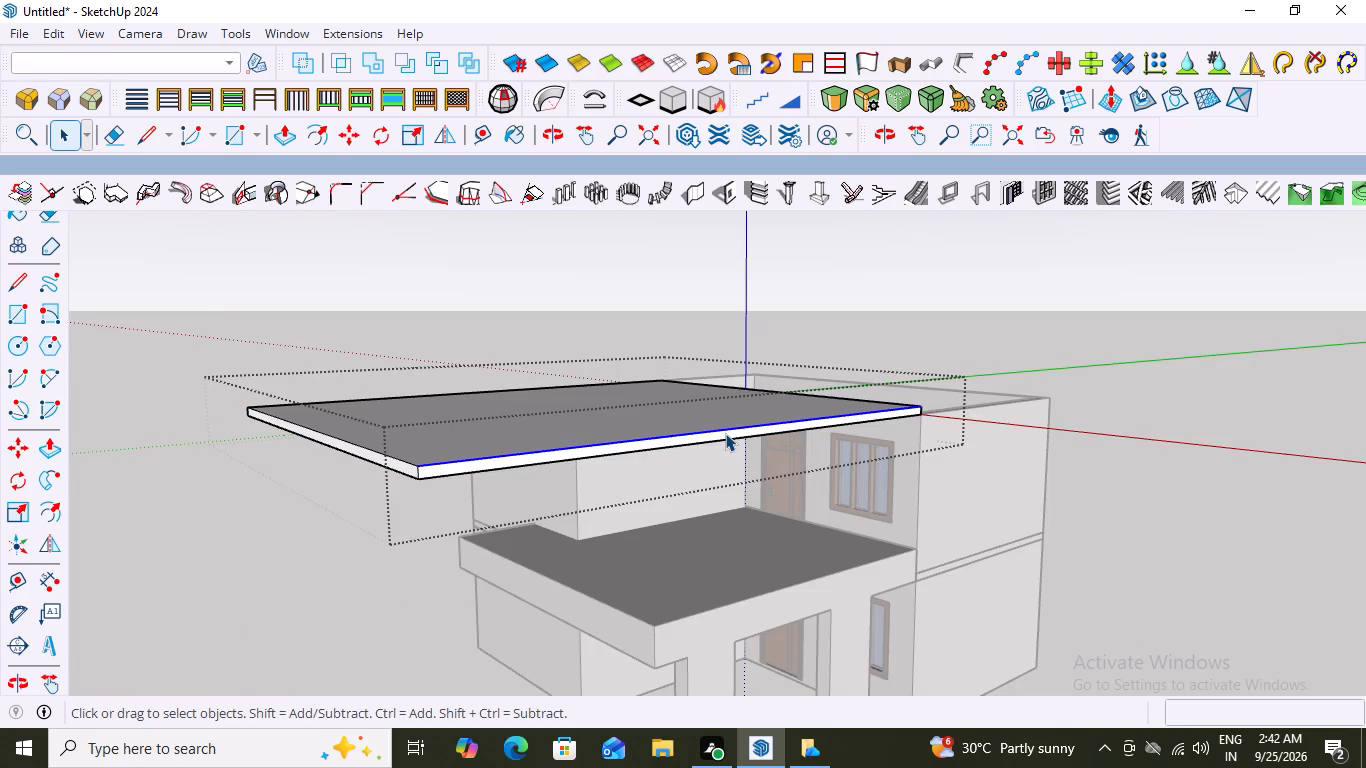
{"action": "left_click", "coordinate": [727, 436]}
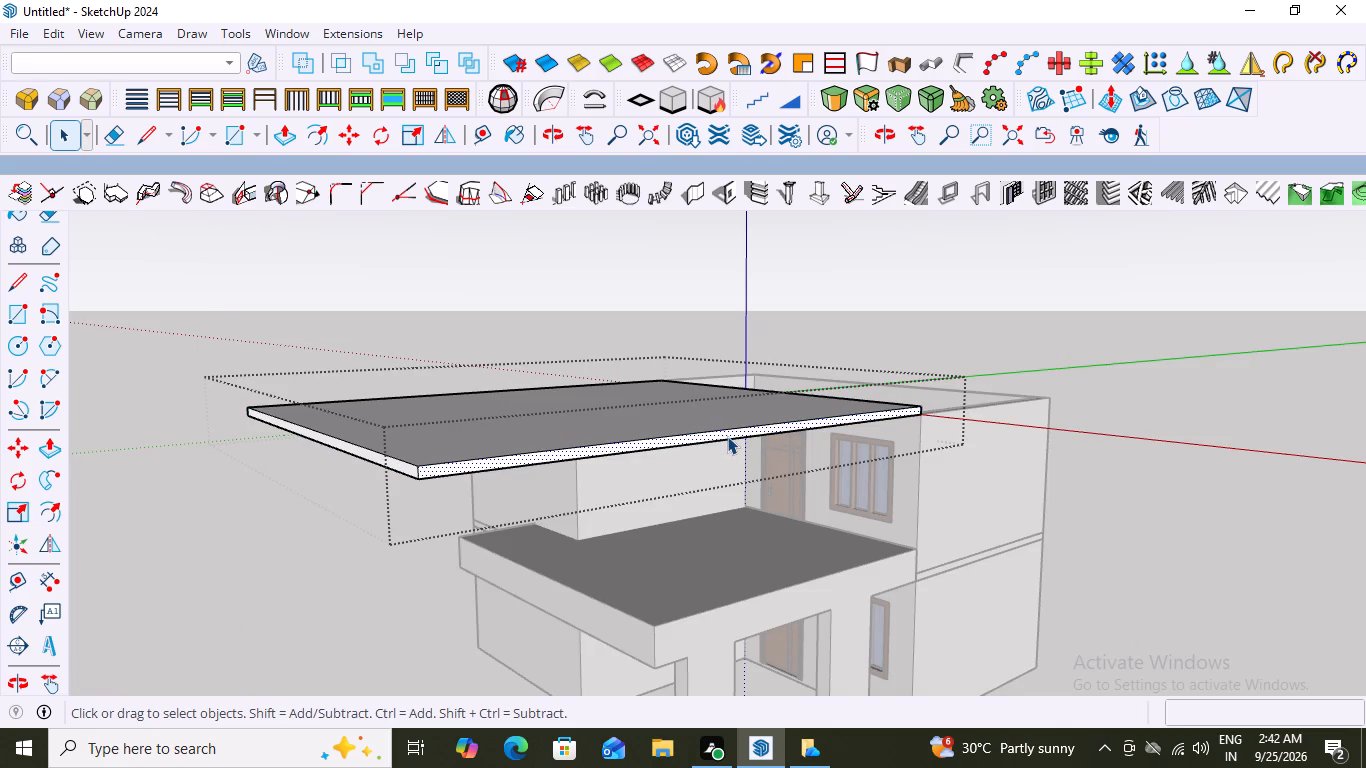
{"action": "key", "text": "p"}
{"action": "left_click", "coordinate": [723, 427]}
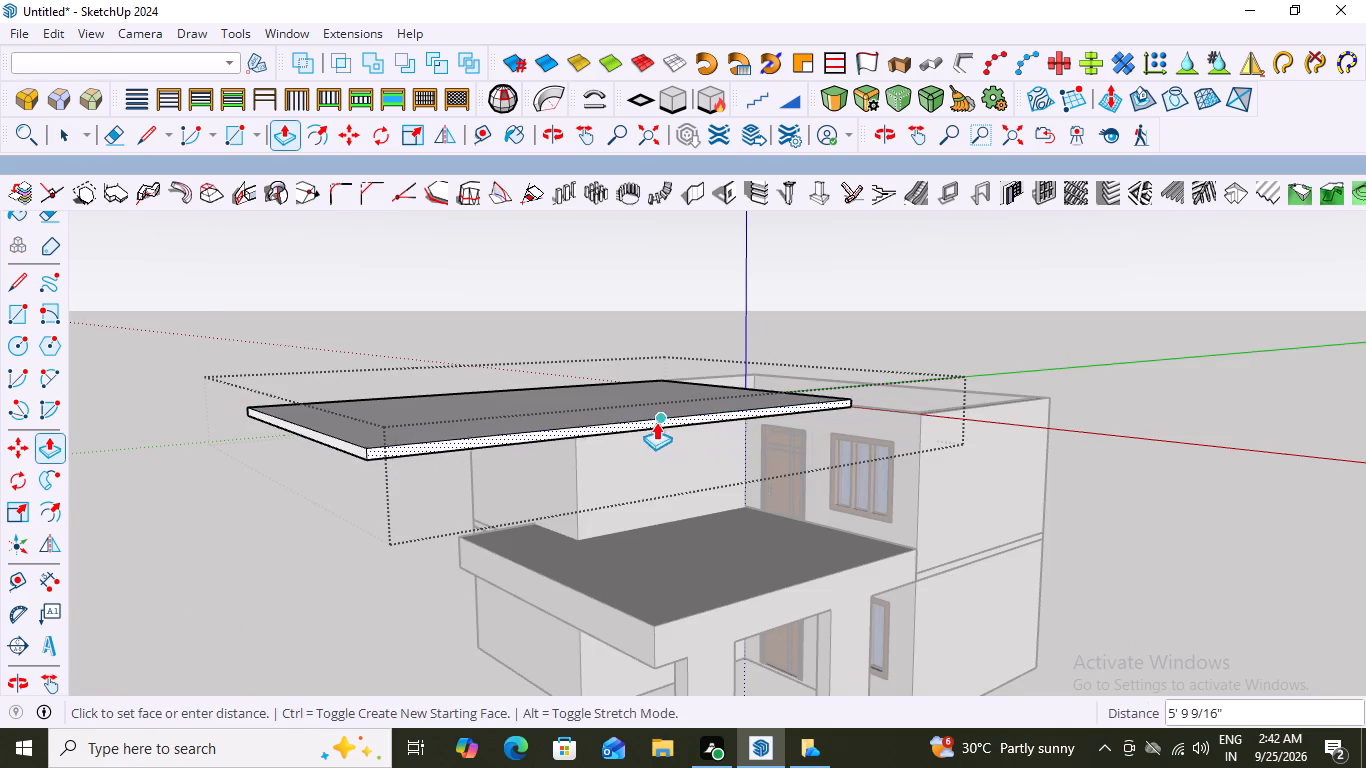
{"action": "scroll", "coordinate": [960, 422], "scroll_direction": "down", "scroll_amount": 2}
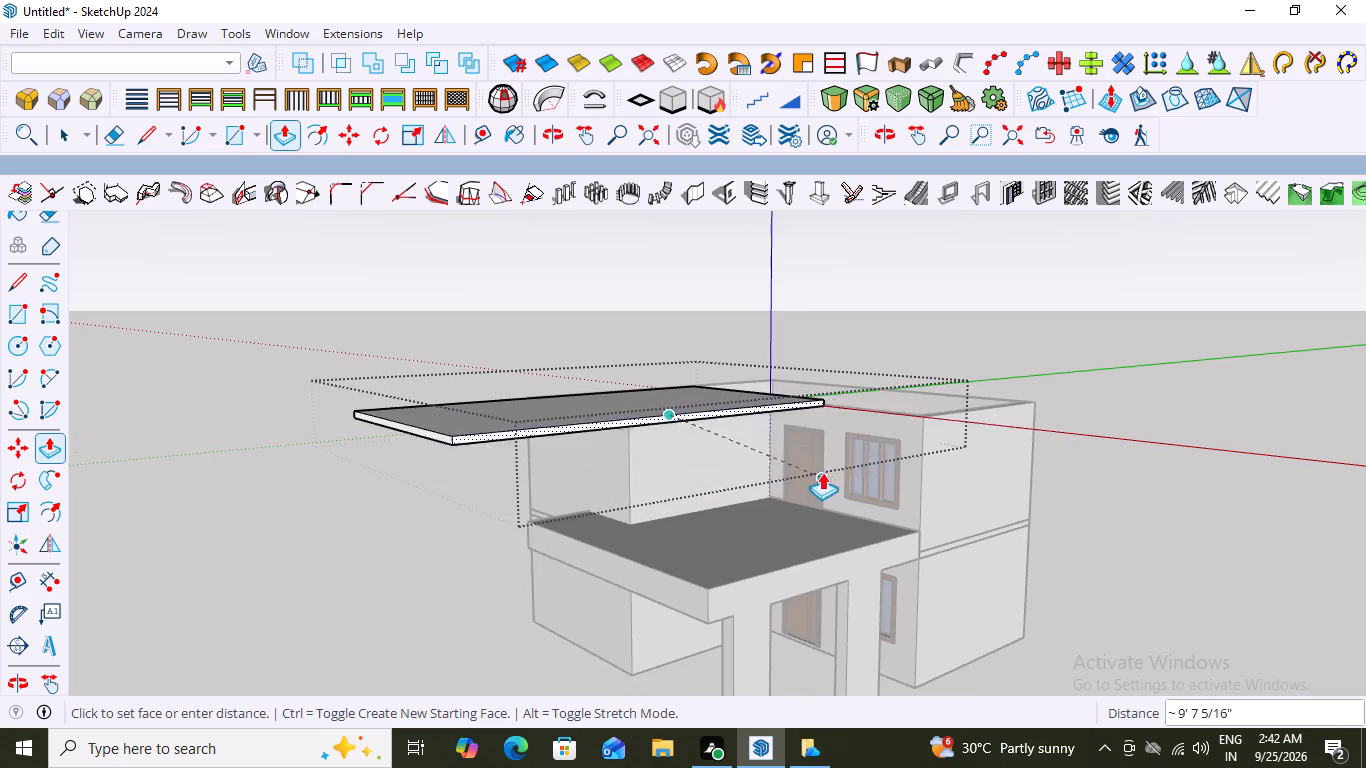
{"action": "scroll", "coordinate": [811, 481], "scroll_direction": "down", "scroll_amount": 4}
{"action": "middle_click_drag", "start_coordinate": [670, 537], "coordinate": [1010, 531]}
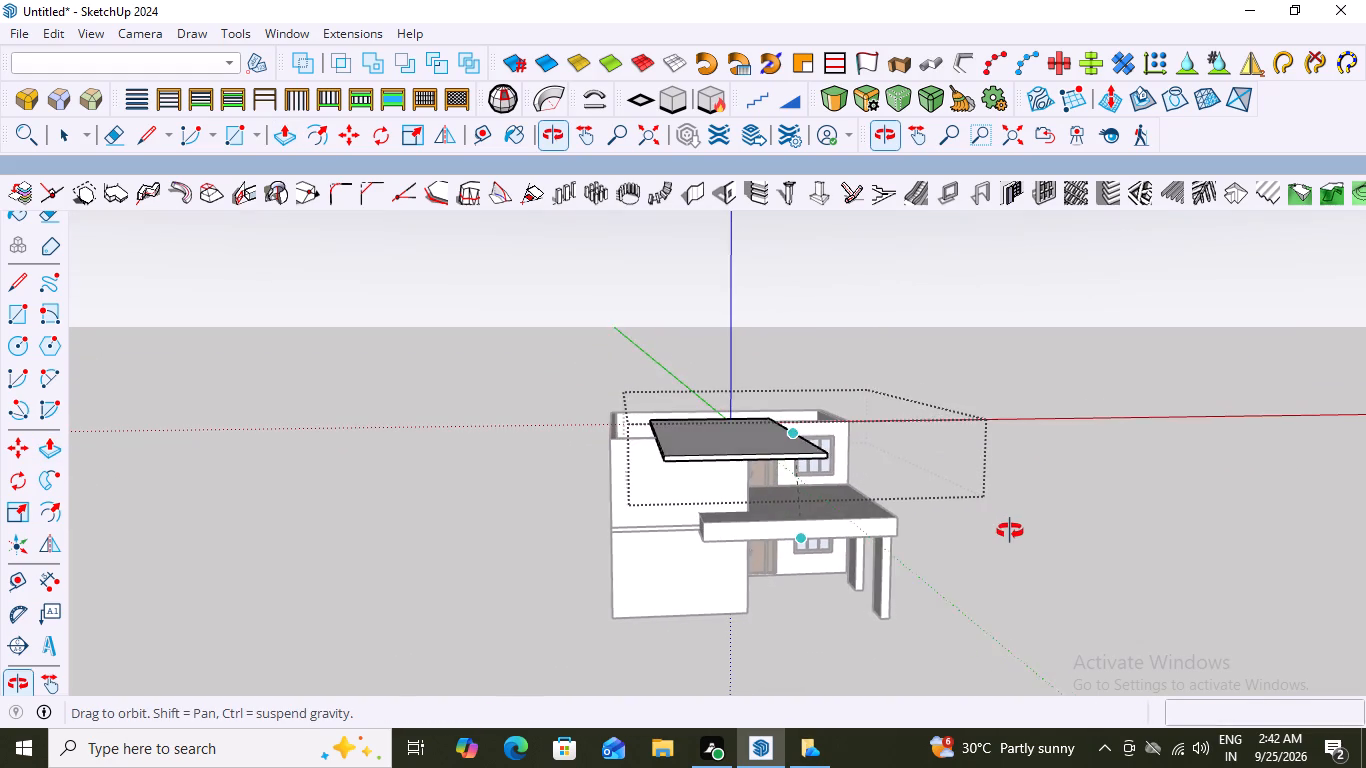
{"action": "middle_click_drag", "start_coordinate": [1010, 531], "coordinate": [1006, 530]}
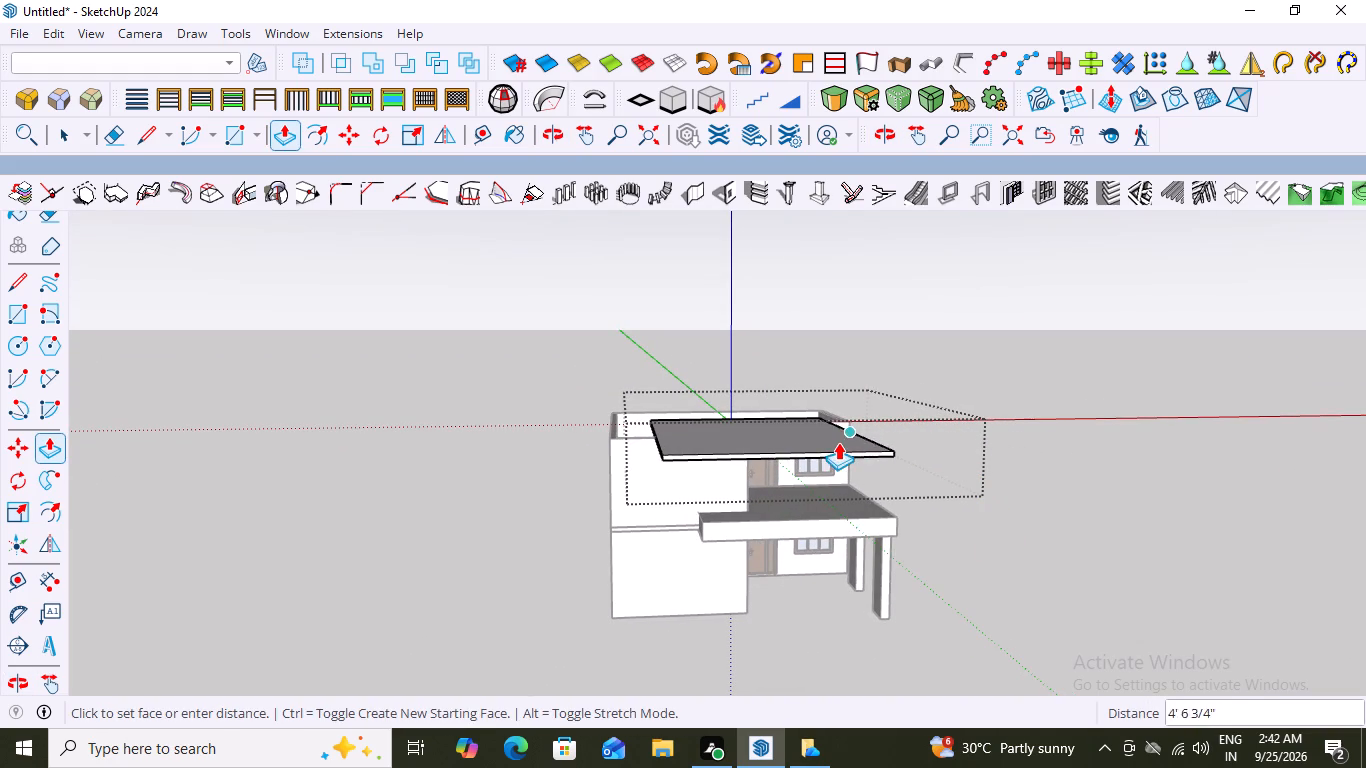
{"action": "middle_click_drag", "start_coordinate": [820, 444], "coordinate": [789, 398]}
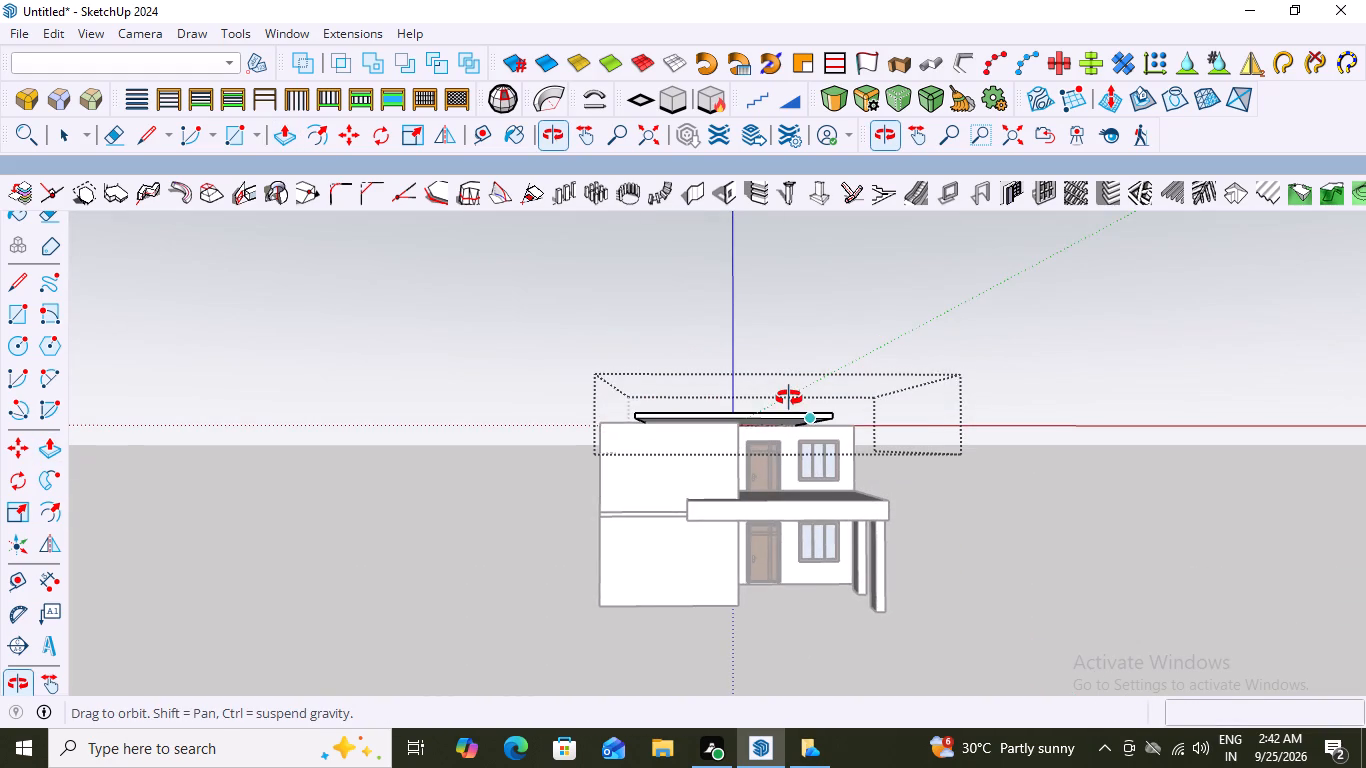
{"action": "middle_click_drag", "start_coordinate": [789, 398], "coordinate": [779, 399]}
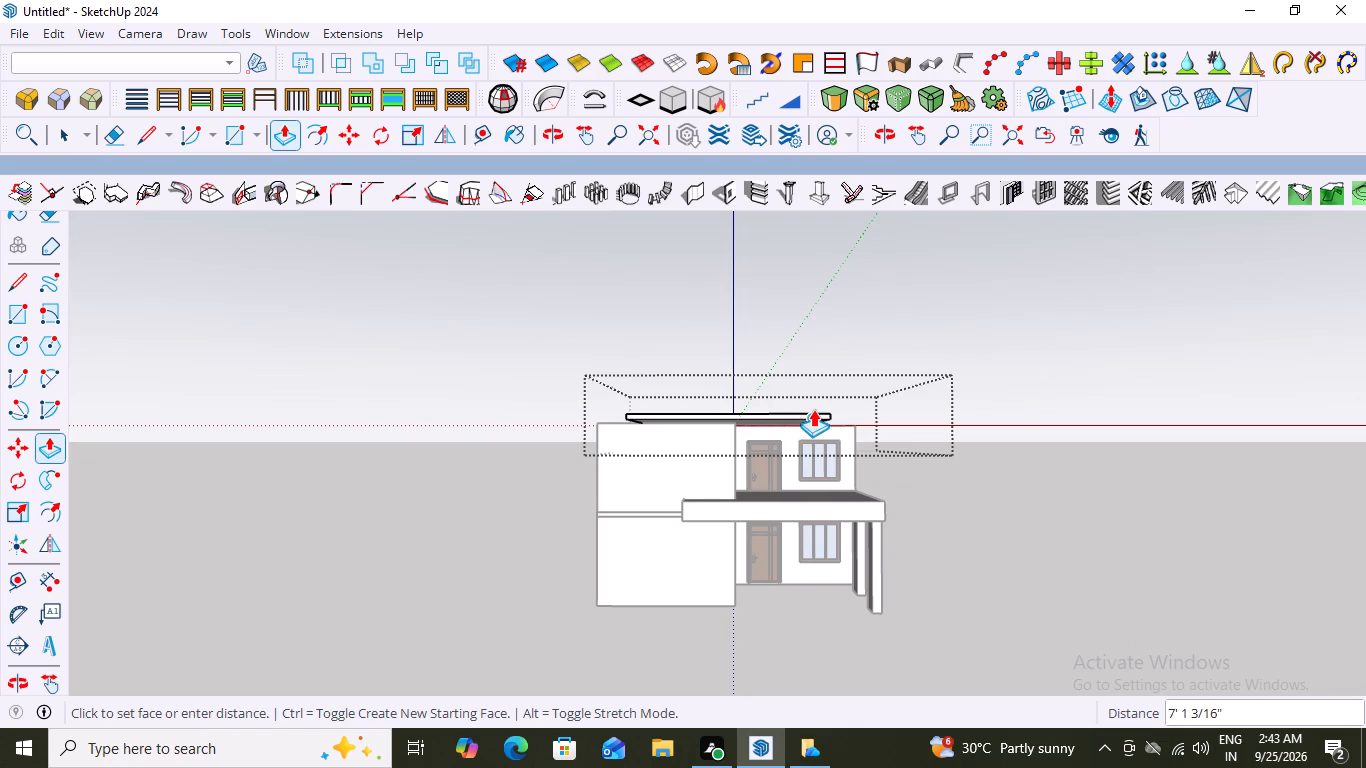
{"action": "middle_click_drag", "start_coordinate": [820, 414], "coordinate": [795, 524]}
{"action": "scroll", "coordinate": [795, 524], "scroll_direction": "up", "scroll_amount": 1}
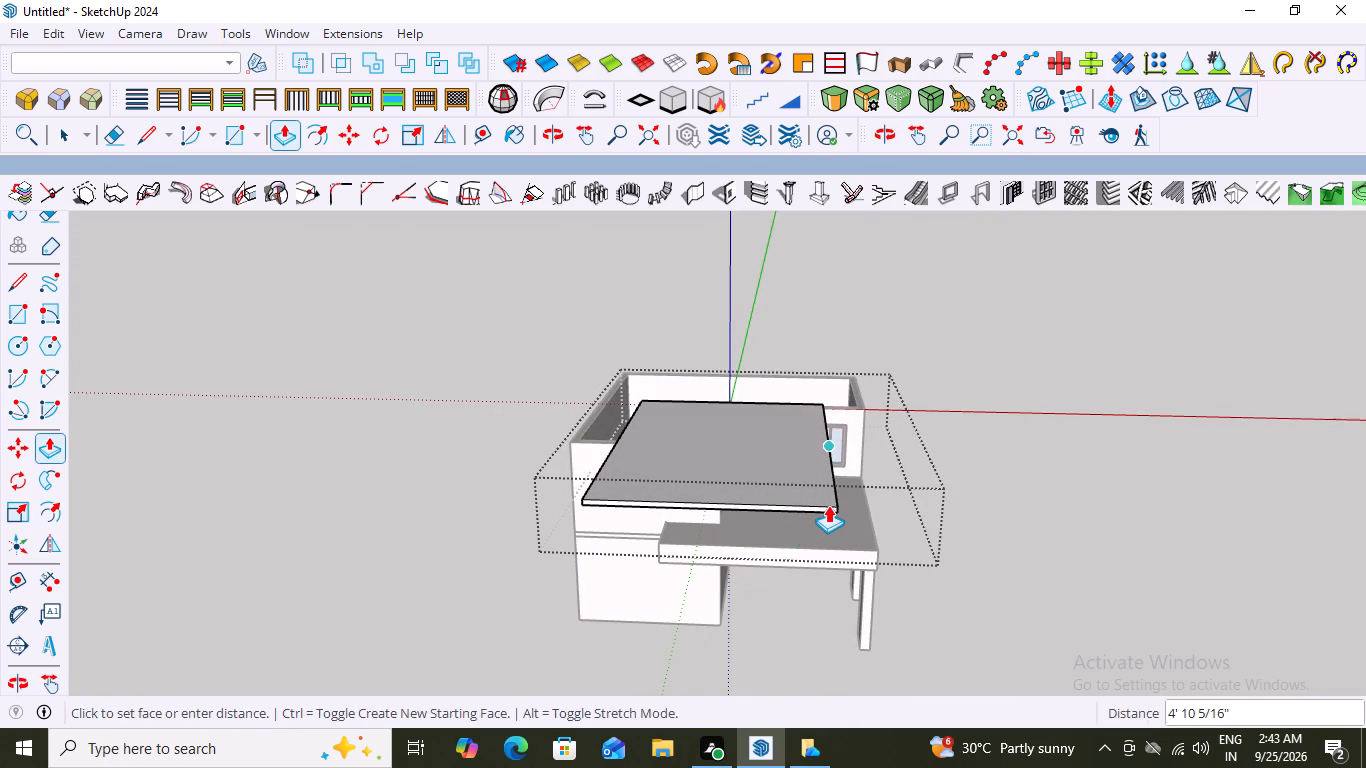
{"action": "left_click", "coordinate": [828, 505]}
{"action": "key", "text": "space"}
{"action": "left_click", "coordinate": [993, 397]}
Examine the trimmed canopy roof from above and the front, checking how it sits over the upper storey and terrace.
{"action": "middle_click_drag", "start_coordinate": [929, 439], "coordinate": [987, 382]}
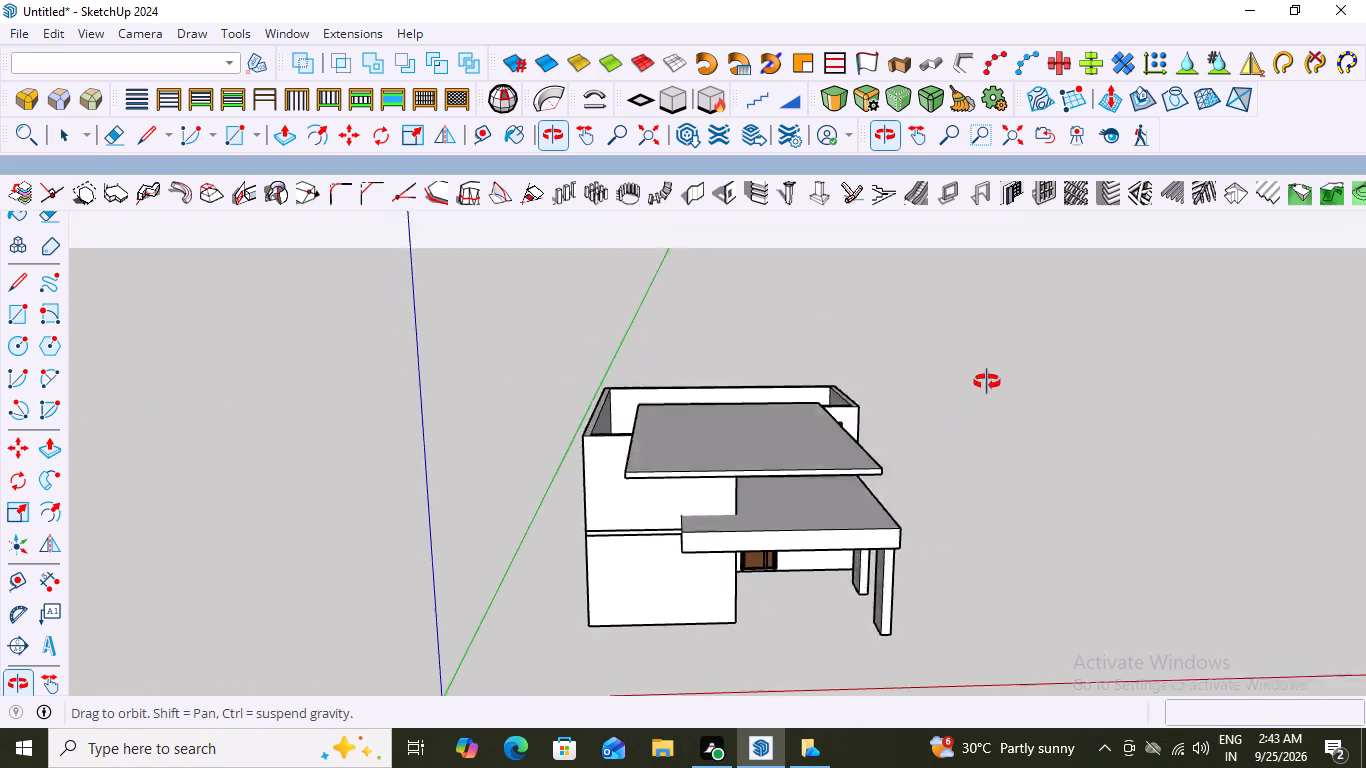
{"action": "middle_click_drag", "start_coordinate": [987, 382], "coordinate": [923, 387]}
{"action": "scroll", "coordinate": [923, 391], "scroll_direction": "down", "scroll_amount": 1}
{"action": "scroll", "coordinate": [748, 412], "scroll_direction": "down", "scroll_amount": 3}
{"action": "middle_click_drag", "start_coordinate": [816, 456], "coordinate": [731, 463]}
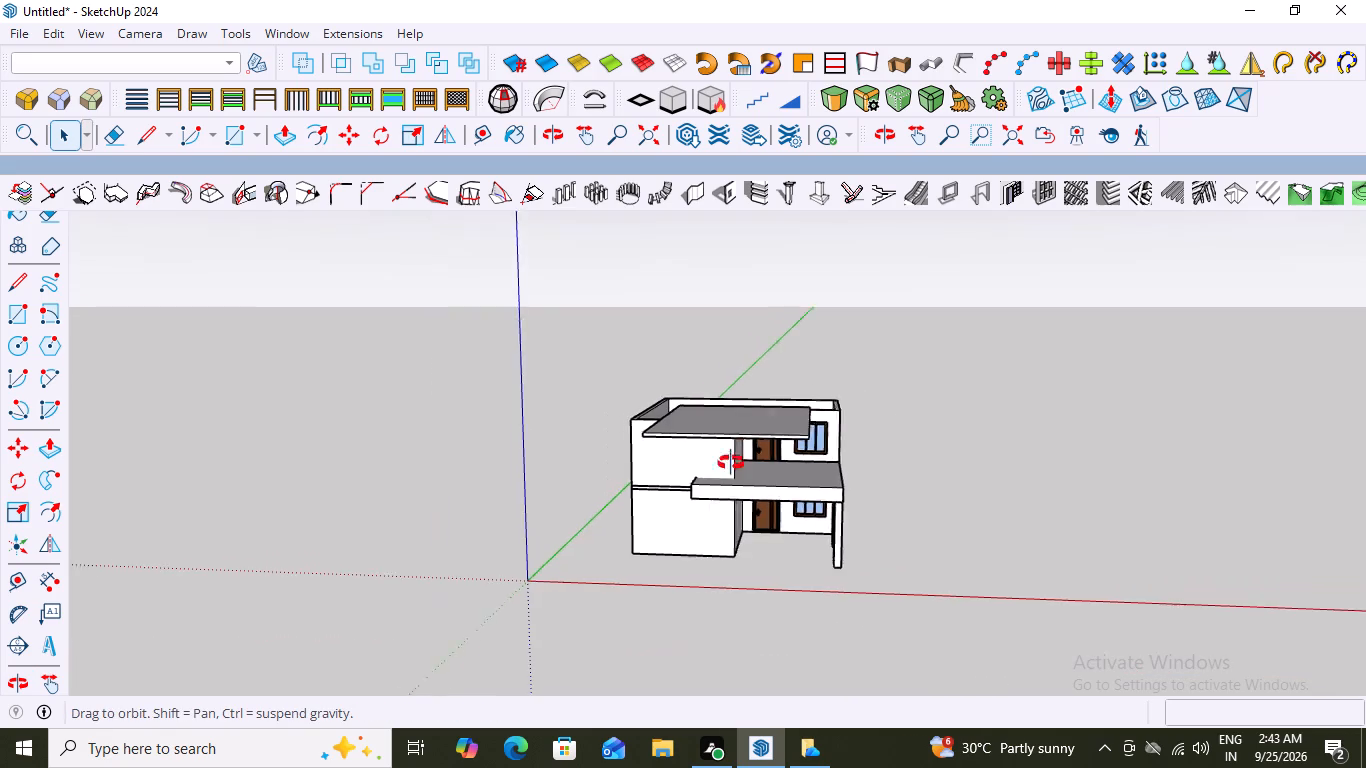
{"action": "middle_click_drag", "start_coordinate": [731, 463], "coordinate": [803, 498]}
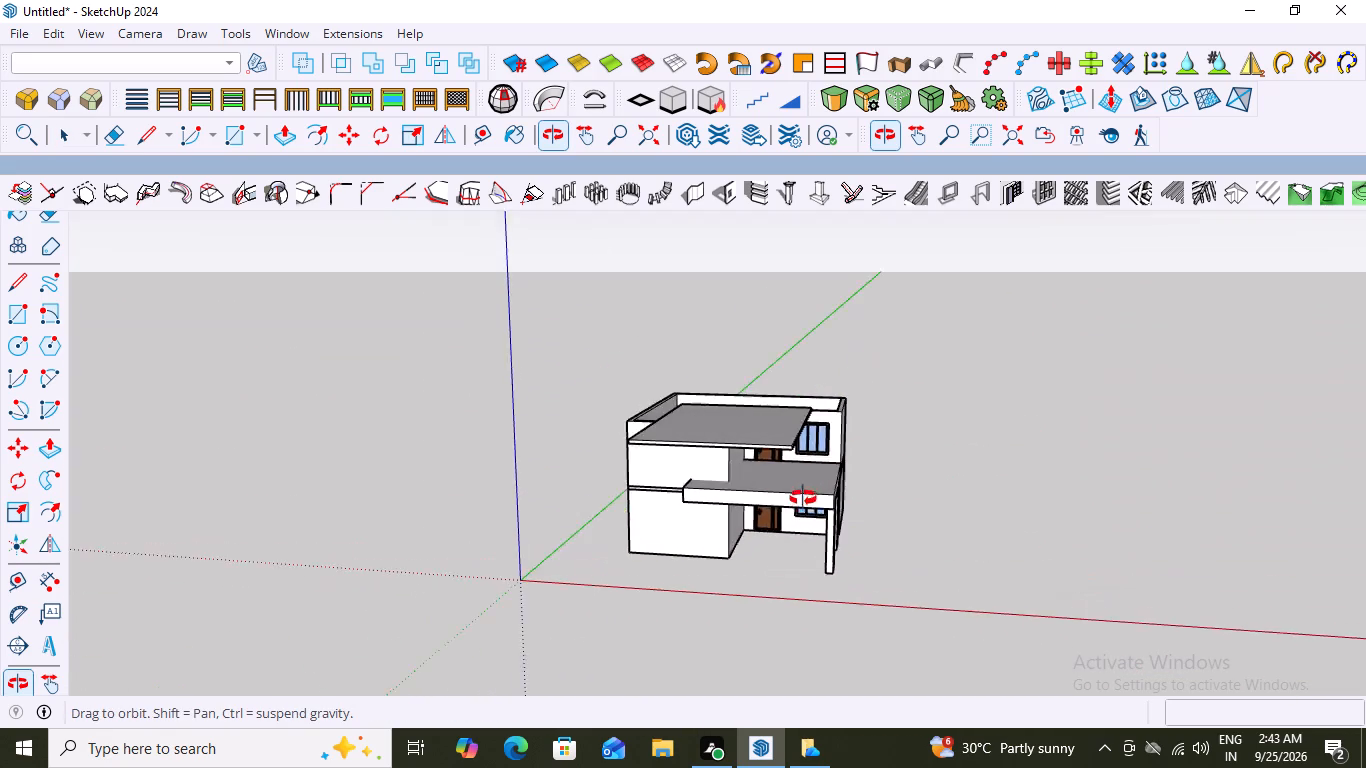
{"action": "middle_click_drag", "start_coordinate": [803, 498], "coordinate": [887, 518]}
{"action": "scroll", "coordinate": [766, 459], "scroll_direction": "up", "scroll_amount": 3}
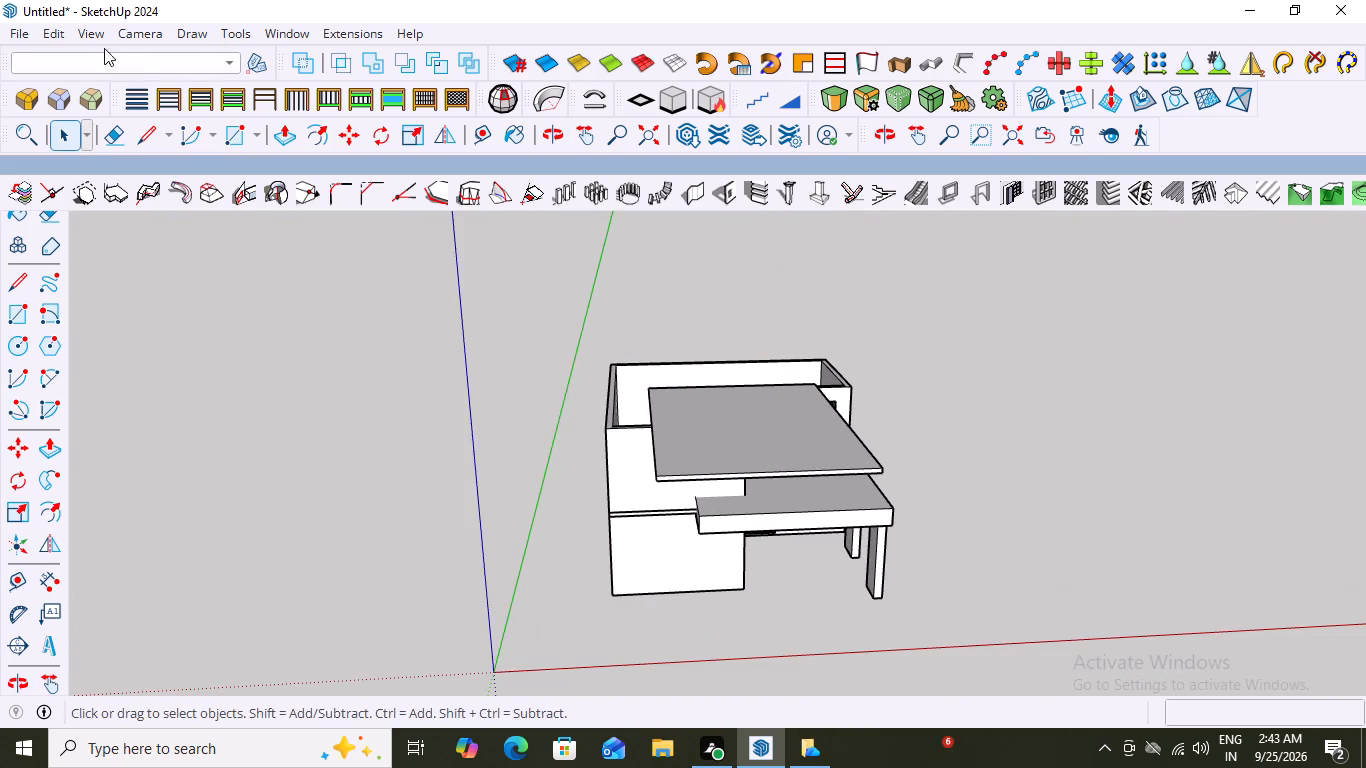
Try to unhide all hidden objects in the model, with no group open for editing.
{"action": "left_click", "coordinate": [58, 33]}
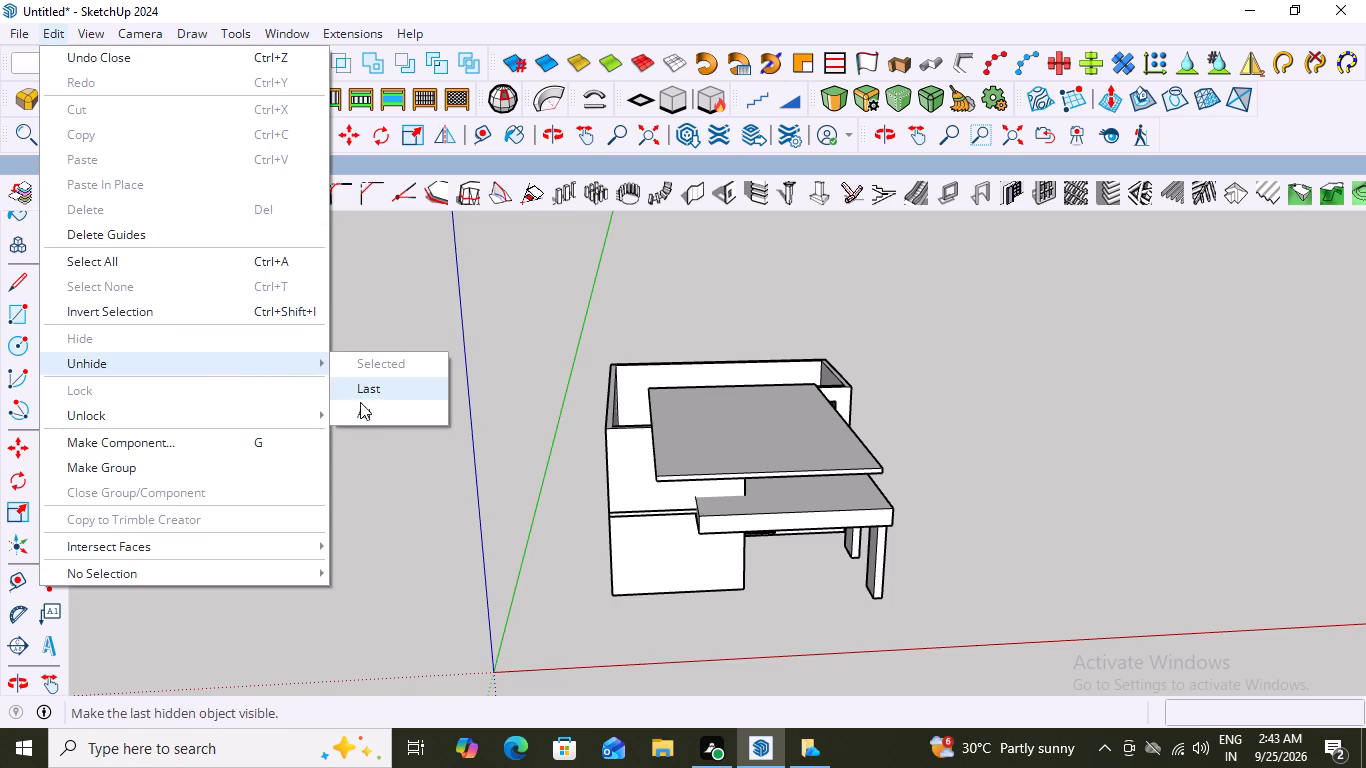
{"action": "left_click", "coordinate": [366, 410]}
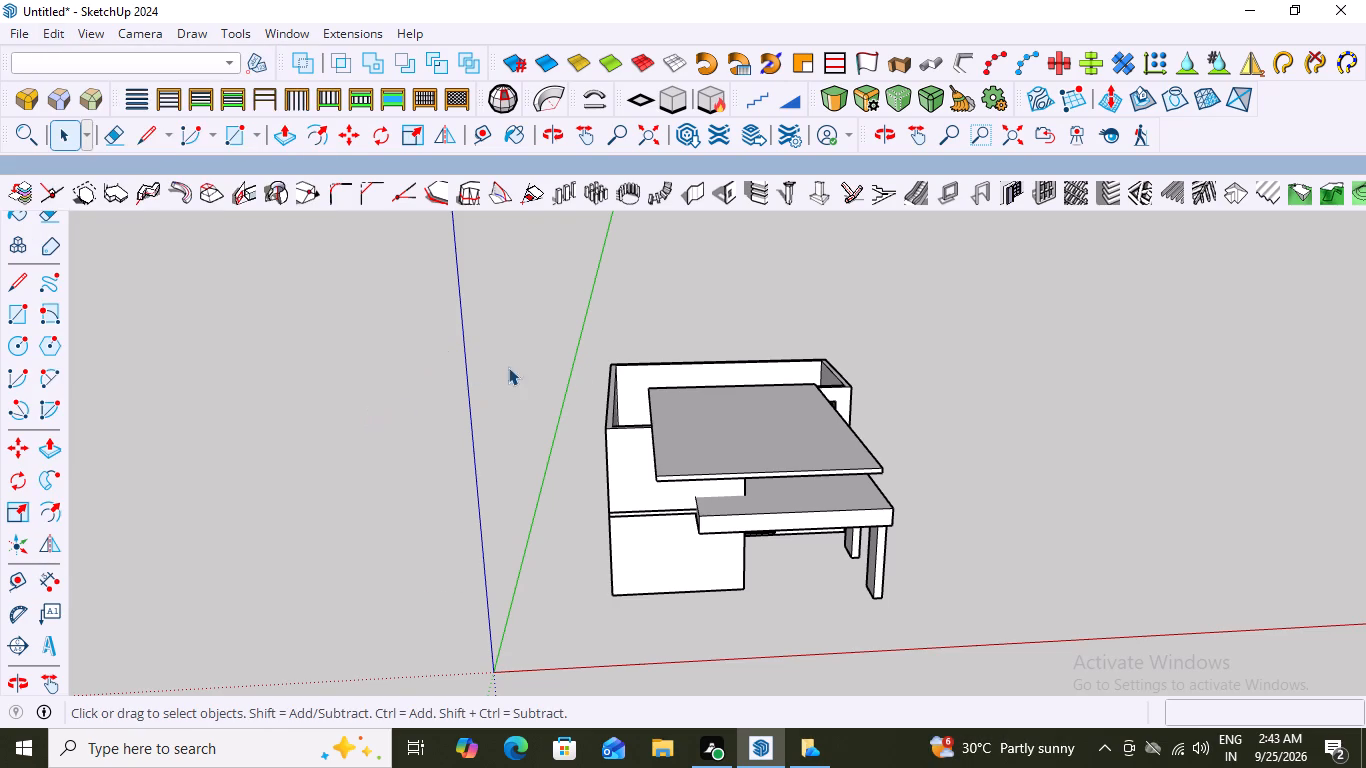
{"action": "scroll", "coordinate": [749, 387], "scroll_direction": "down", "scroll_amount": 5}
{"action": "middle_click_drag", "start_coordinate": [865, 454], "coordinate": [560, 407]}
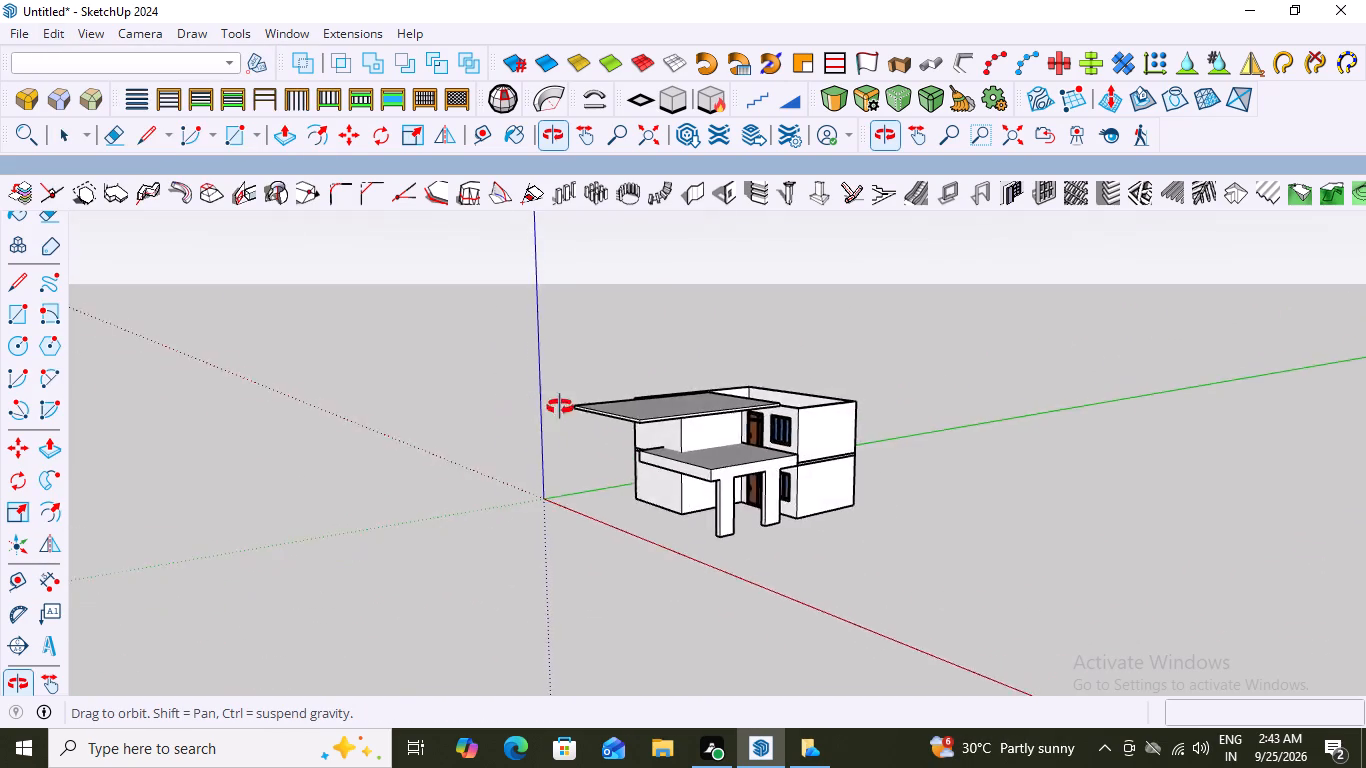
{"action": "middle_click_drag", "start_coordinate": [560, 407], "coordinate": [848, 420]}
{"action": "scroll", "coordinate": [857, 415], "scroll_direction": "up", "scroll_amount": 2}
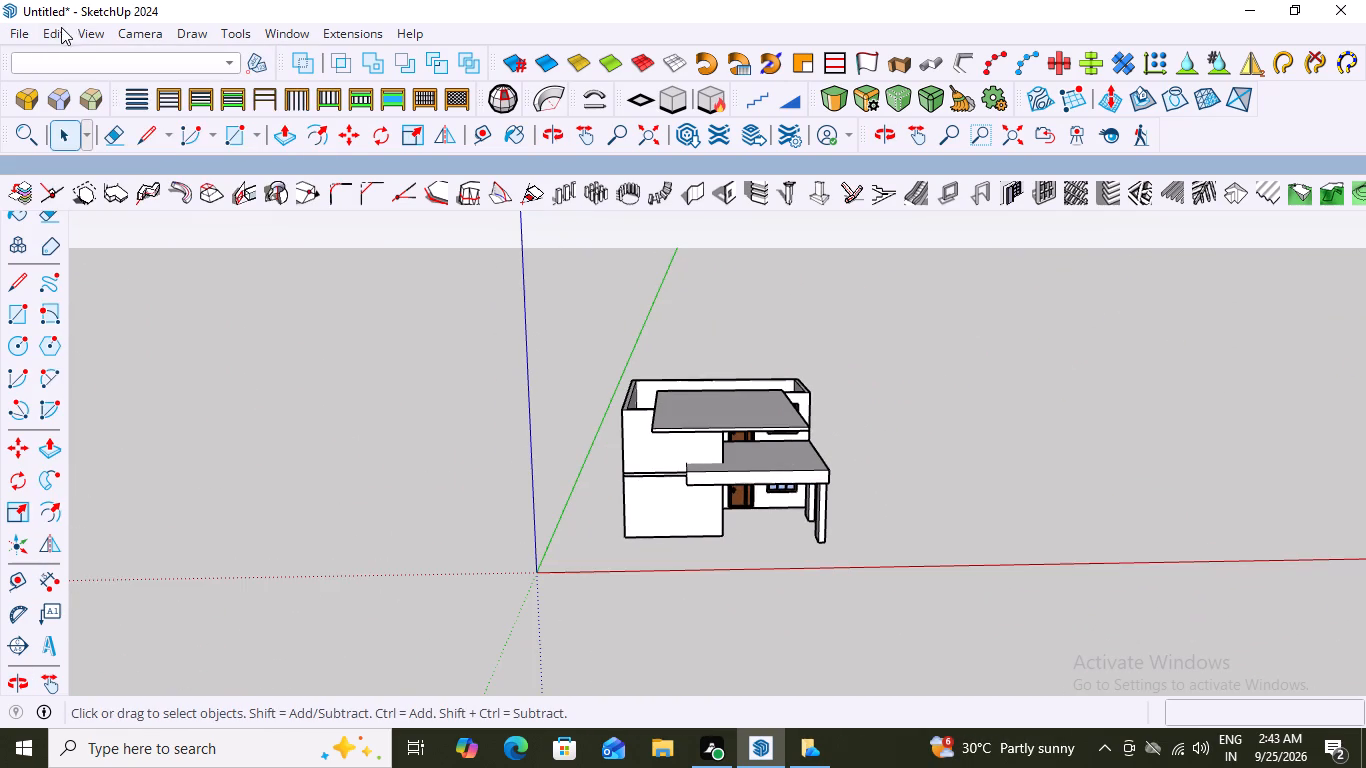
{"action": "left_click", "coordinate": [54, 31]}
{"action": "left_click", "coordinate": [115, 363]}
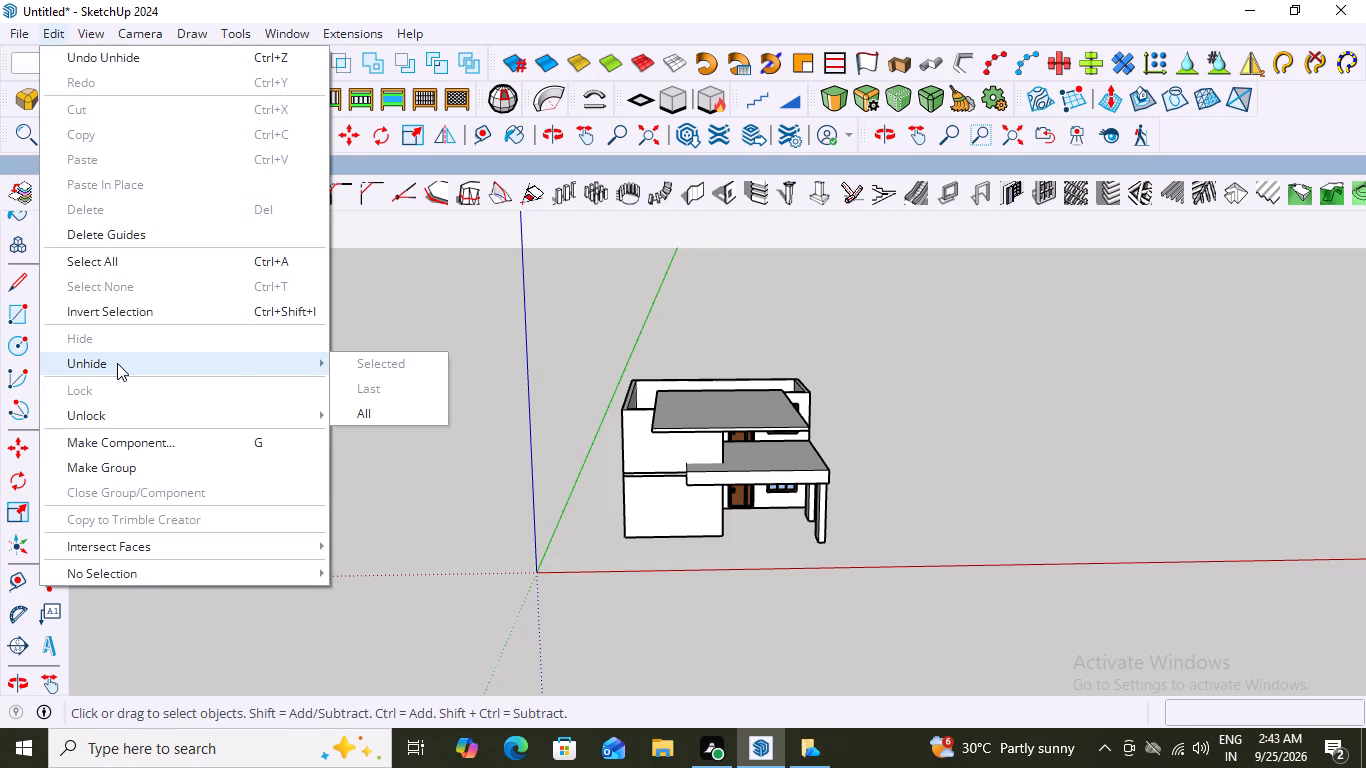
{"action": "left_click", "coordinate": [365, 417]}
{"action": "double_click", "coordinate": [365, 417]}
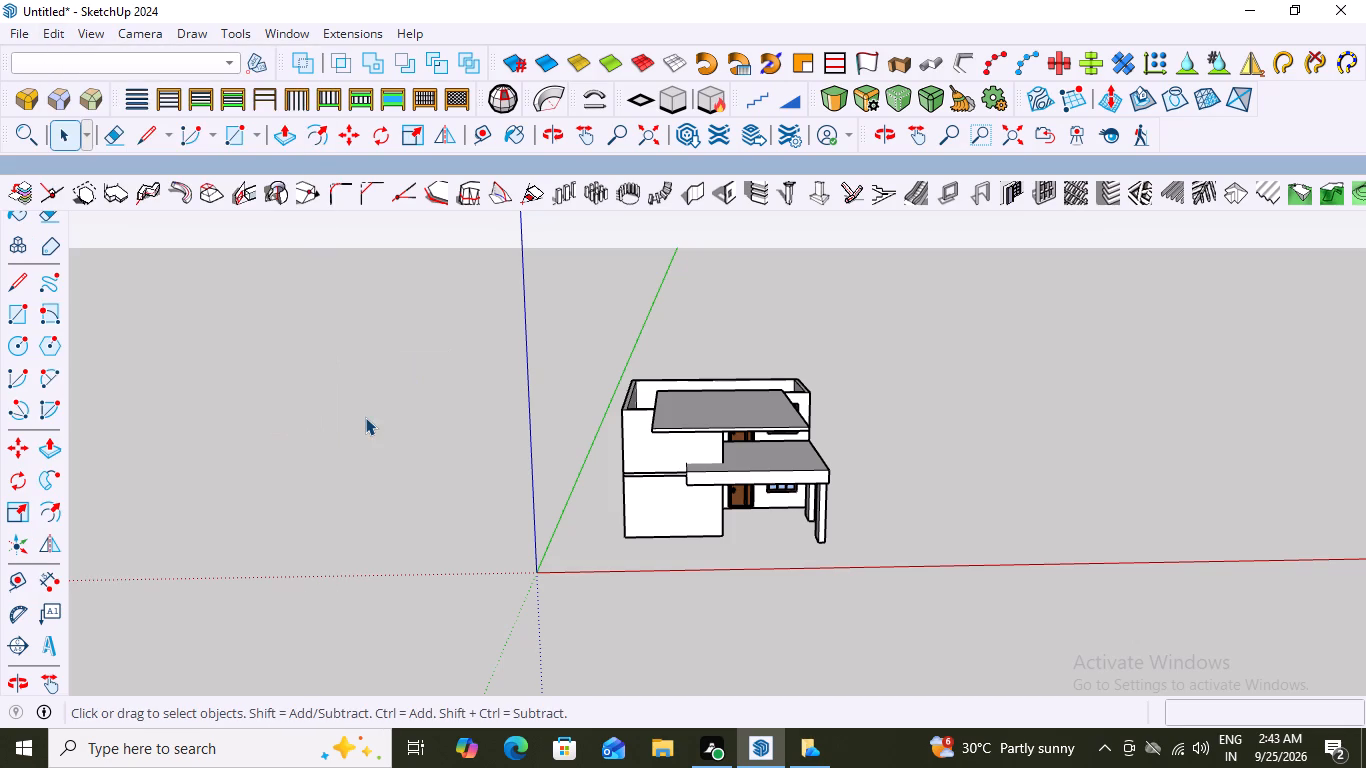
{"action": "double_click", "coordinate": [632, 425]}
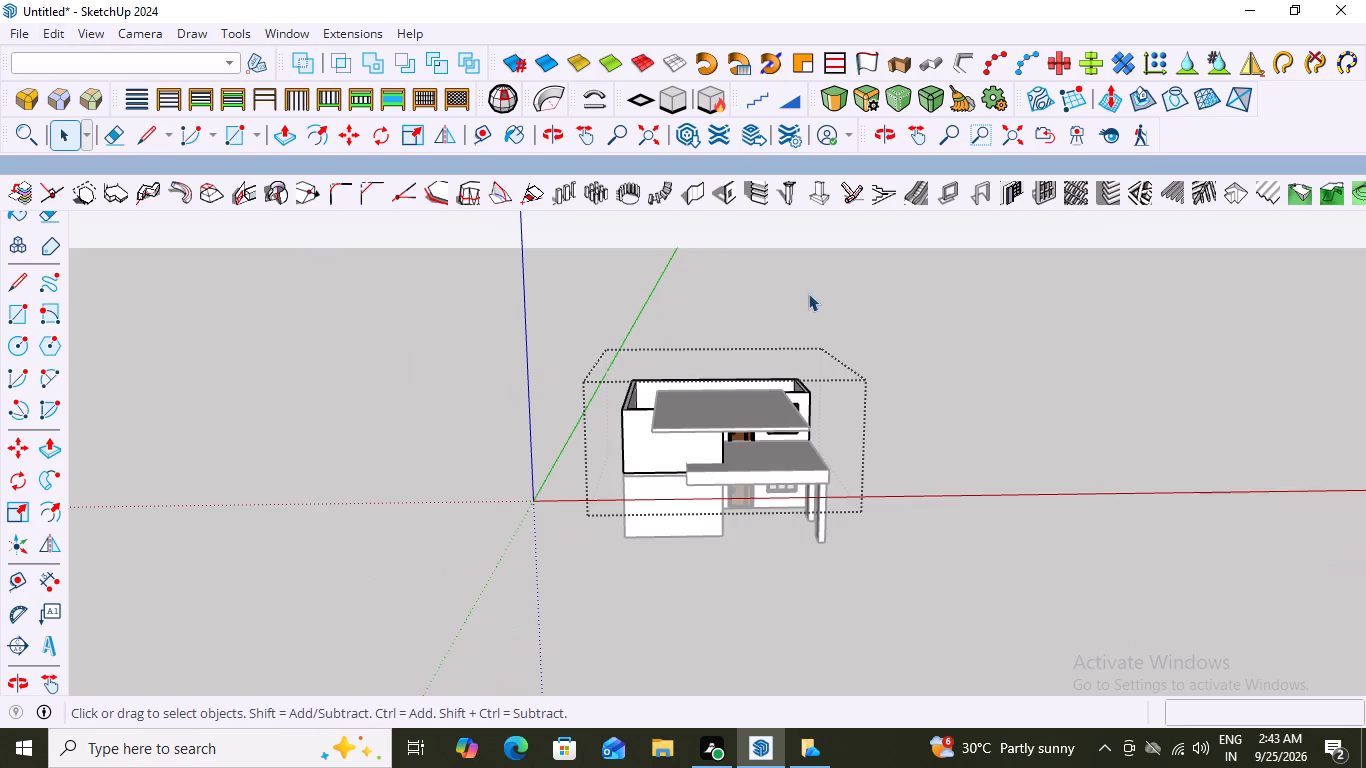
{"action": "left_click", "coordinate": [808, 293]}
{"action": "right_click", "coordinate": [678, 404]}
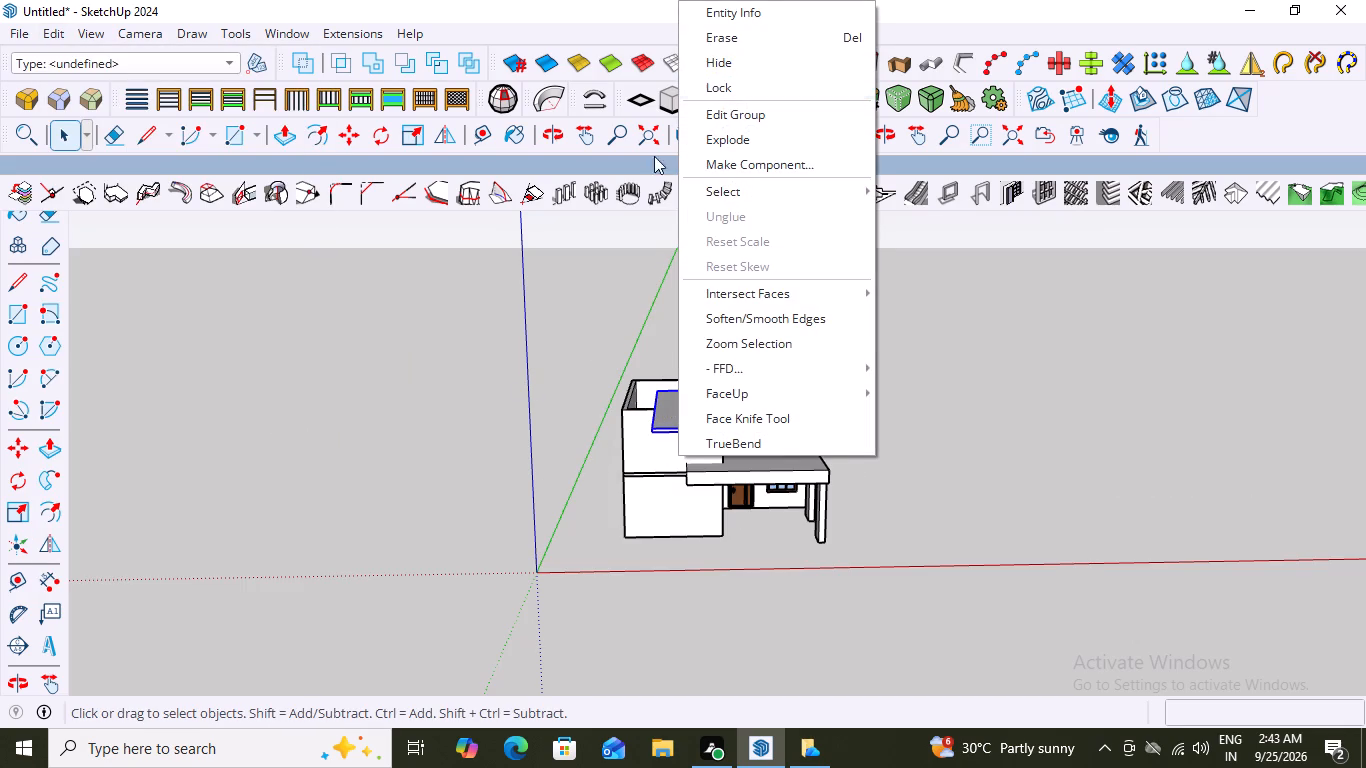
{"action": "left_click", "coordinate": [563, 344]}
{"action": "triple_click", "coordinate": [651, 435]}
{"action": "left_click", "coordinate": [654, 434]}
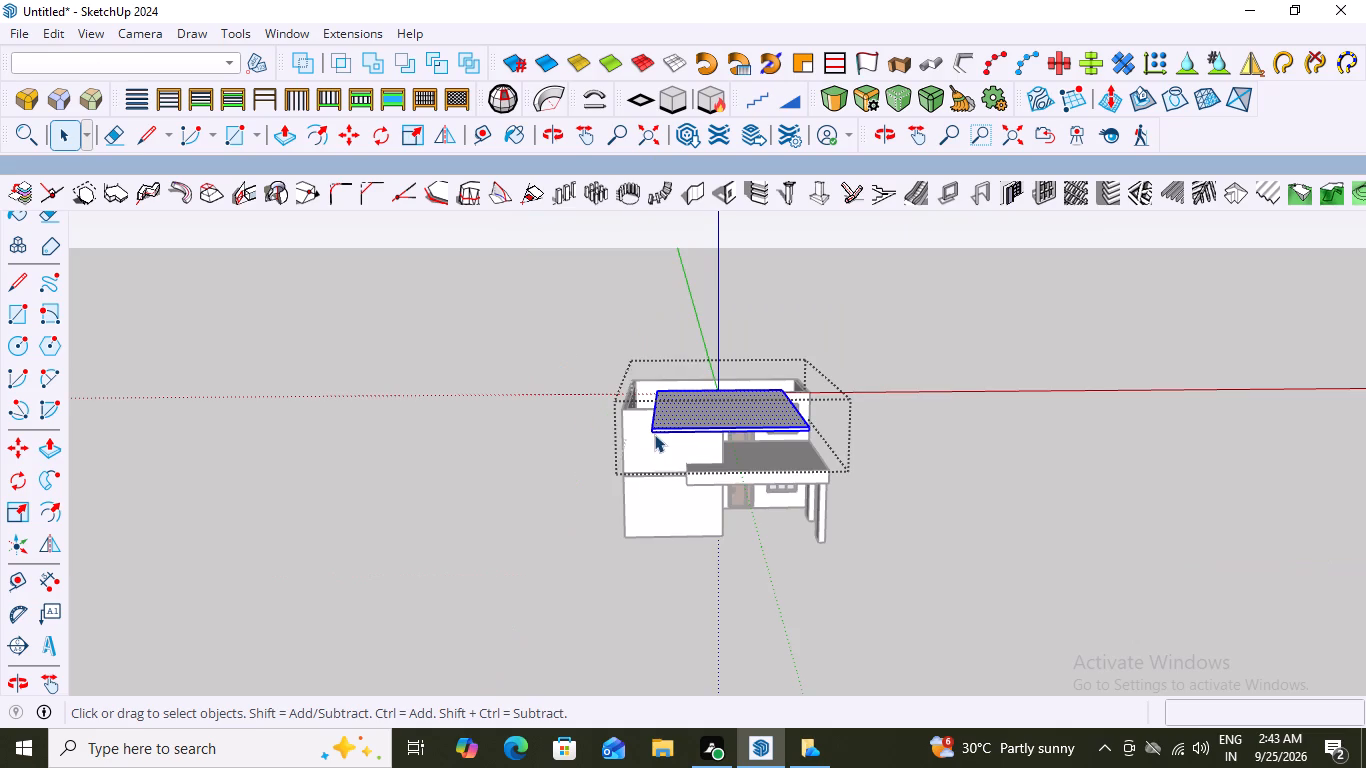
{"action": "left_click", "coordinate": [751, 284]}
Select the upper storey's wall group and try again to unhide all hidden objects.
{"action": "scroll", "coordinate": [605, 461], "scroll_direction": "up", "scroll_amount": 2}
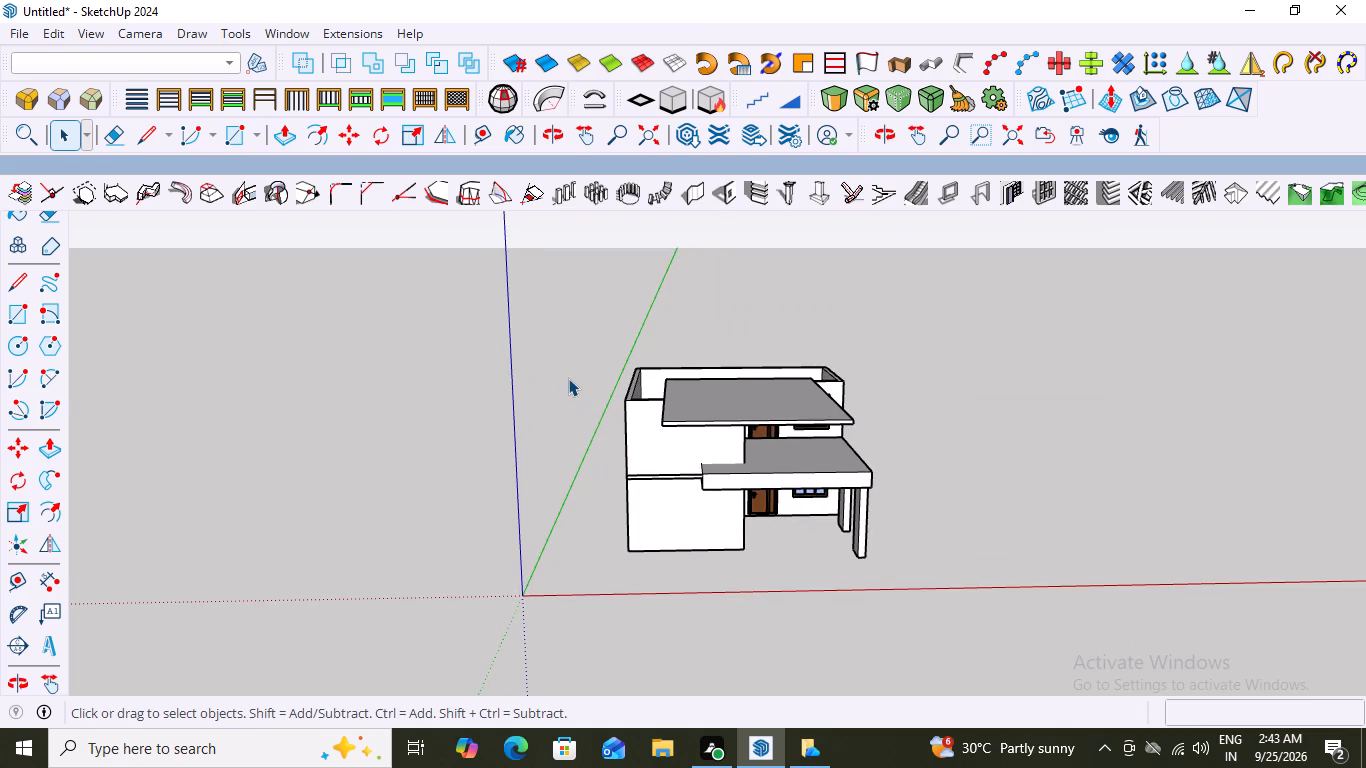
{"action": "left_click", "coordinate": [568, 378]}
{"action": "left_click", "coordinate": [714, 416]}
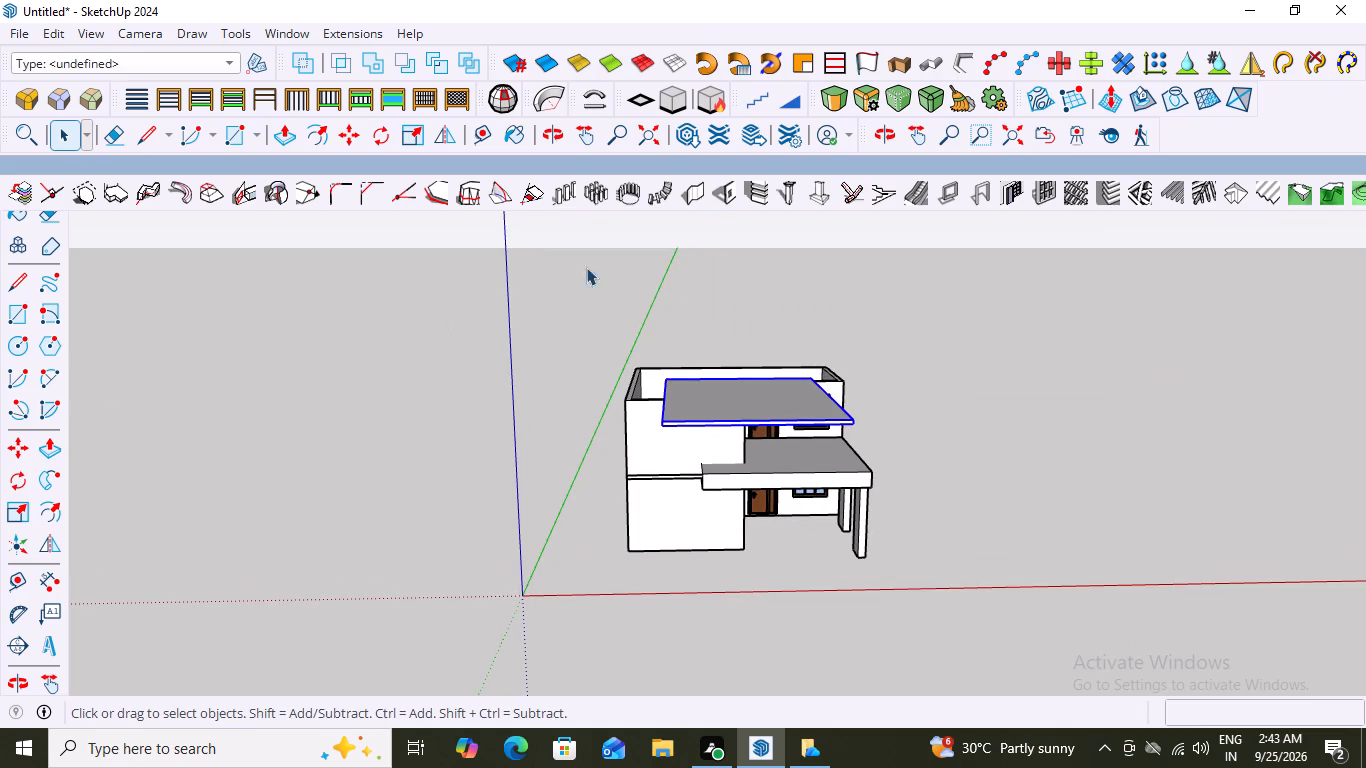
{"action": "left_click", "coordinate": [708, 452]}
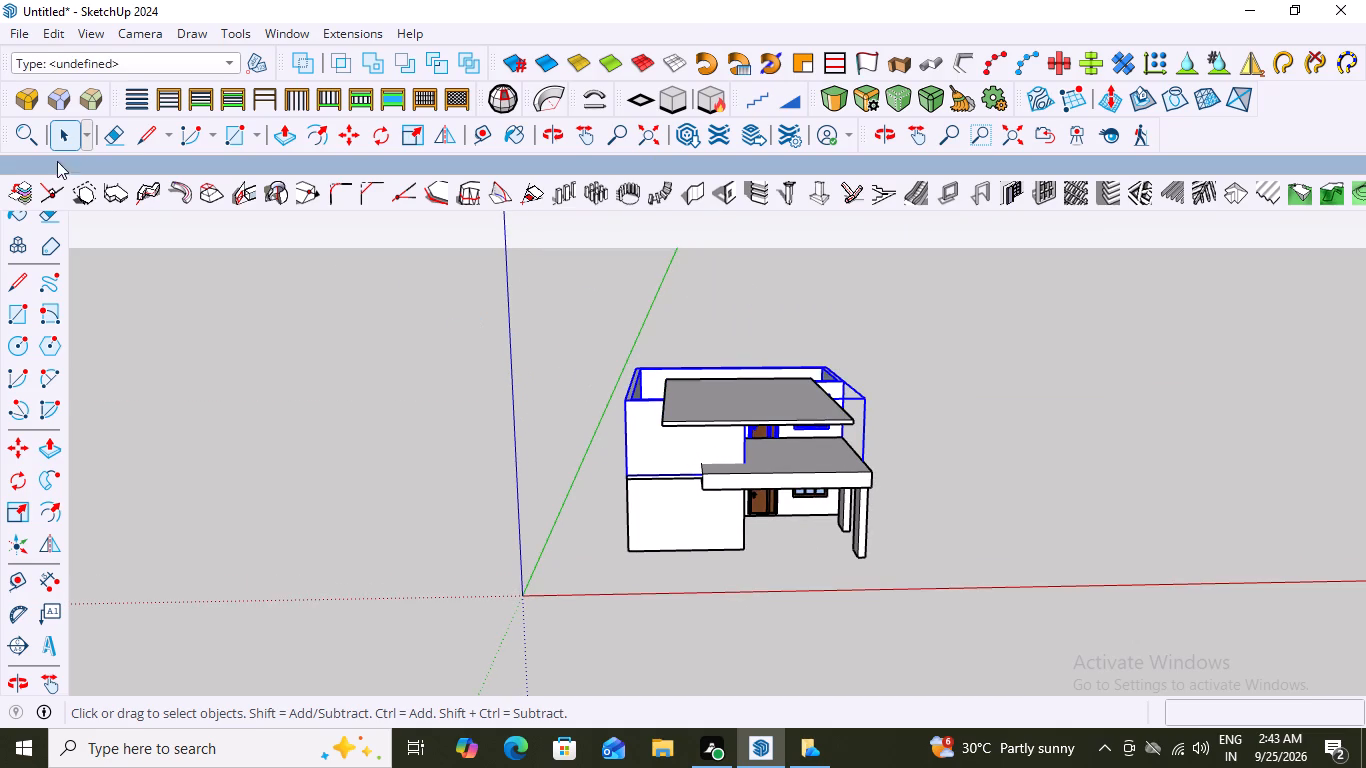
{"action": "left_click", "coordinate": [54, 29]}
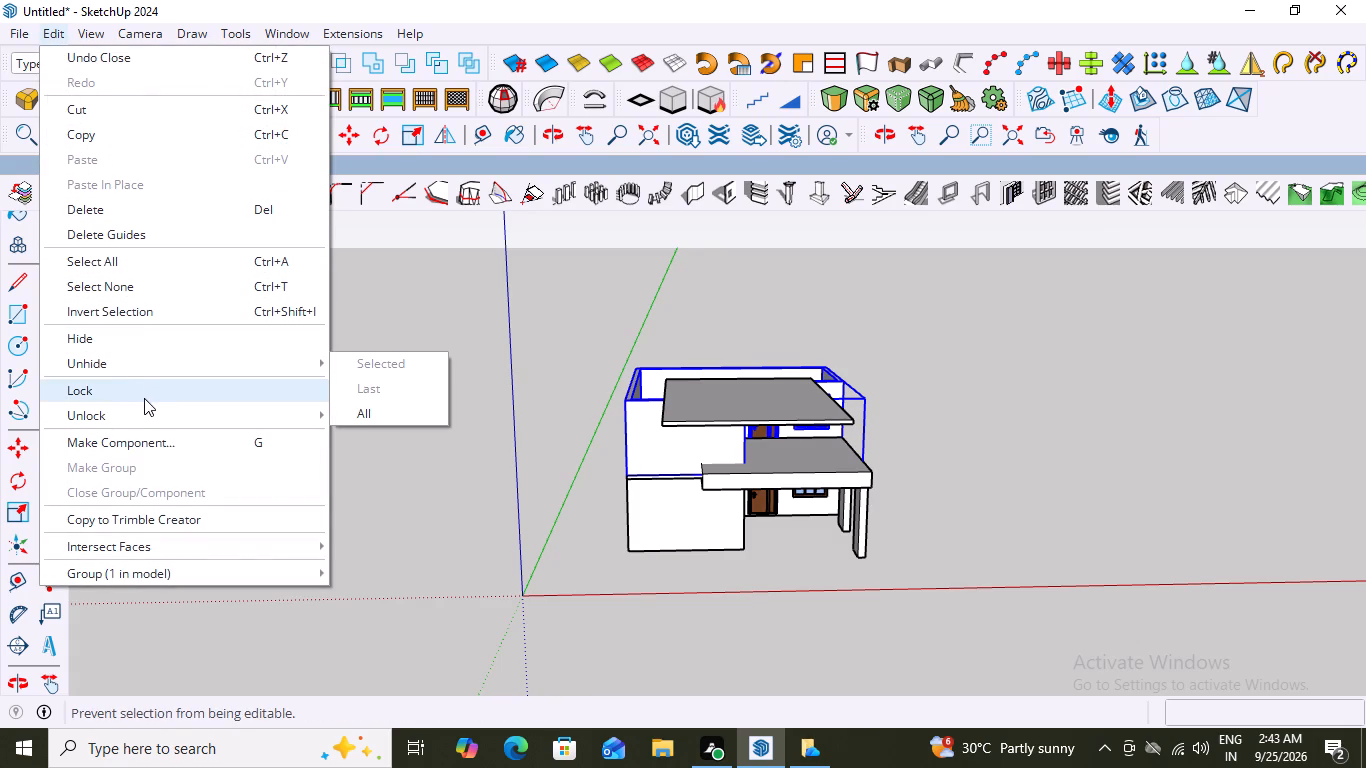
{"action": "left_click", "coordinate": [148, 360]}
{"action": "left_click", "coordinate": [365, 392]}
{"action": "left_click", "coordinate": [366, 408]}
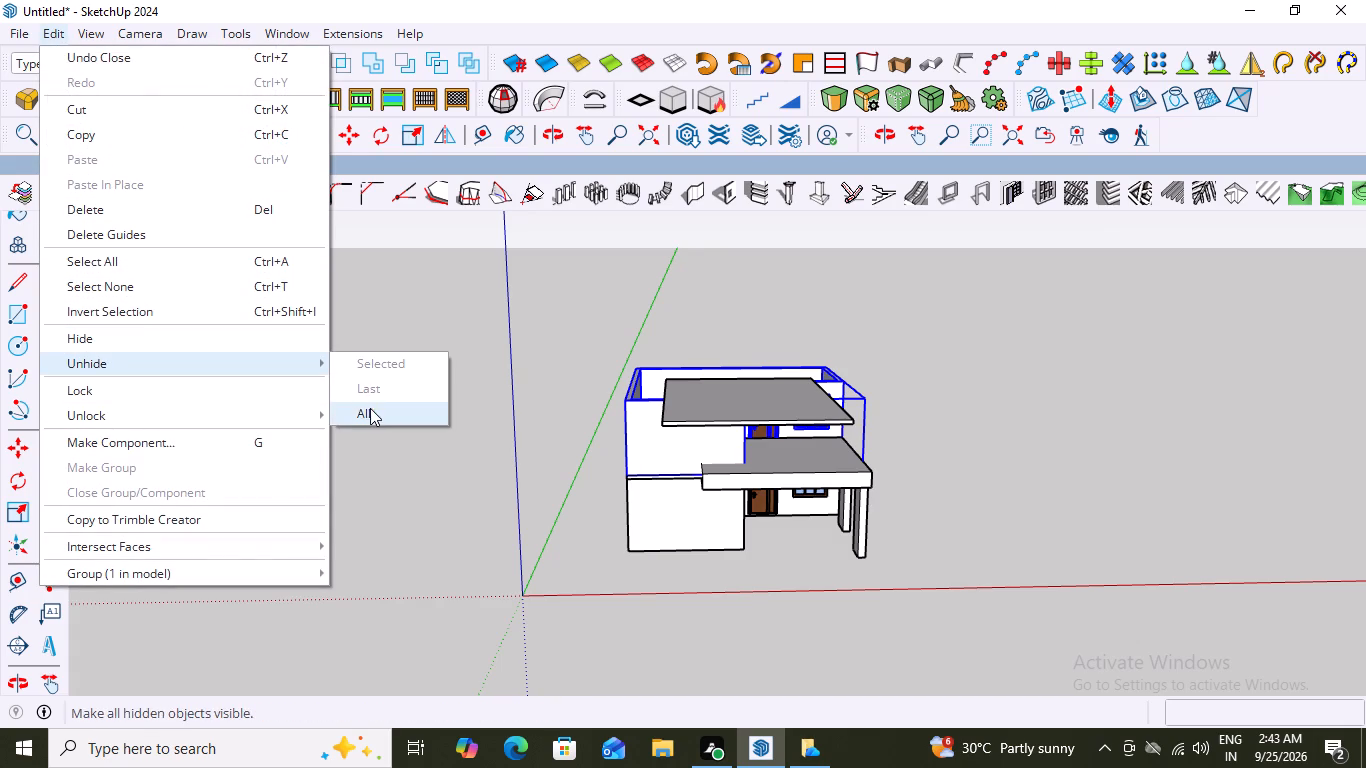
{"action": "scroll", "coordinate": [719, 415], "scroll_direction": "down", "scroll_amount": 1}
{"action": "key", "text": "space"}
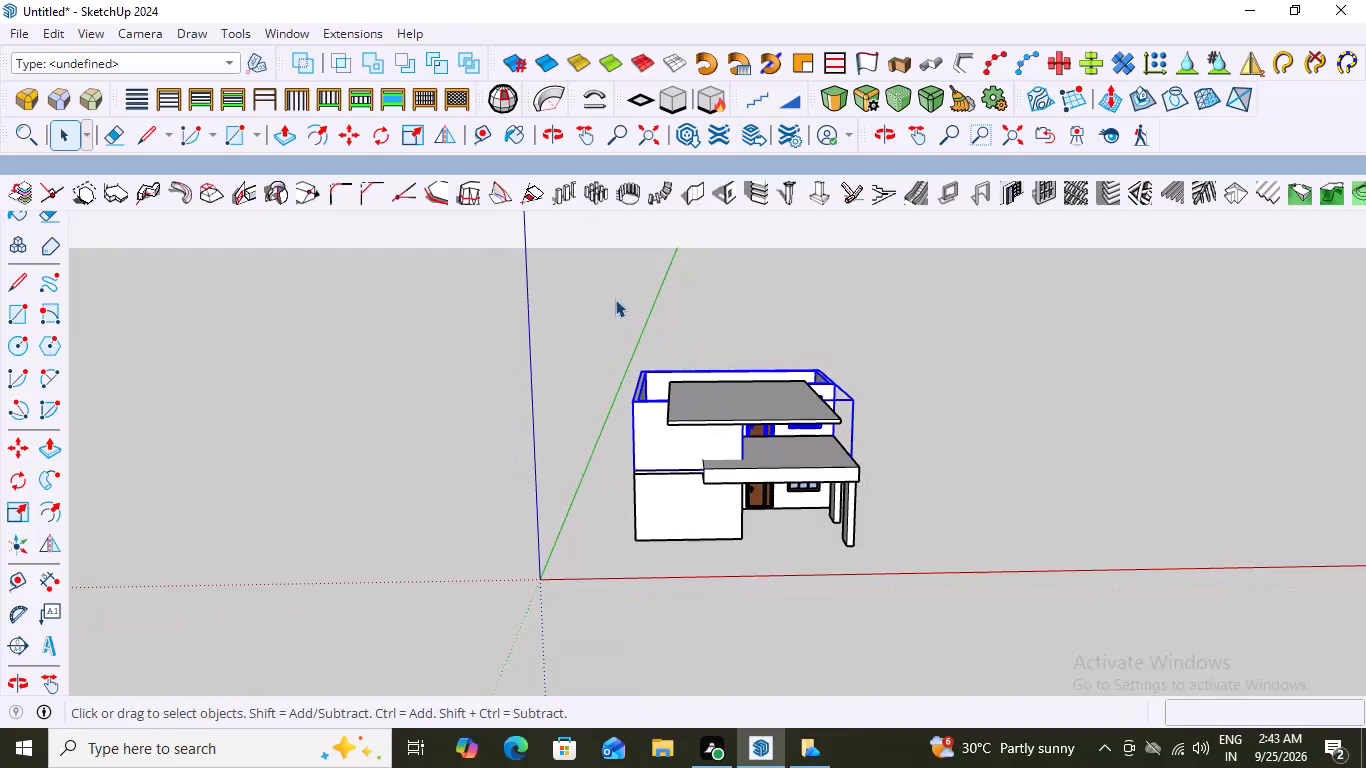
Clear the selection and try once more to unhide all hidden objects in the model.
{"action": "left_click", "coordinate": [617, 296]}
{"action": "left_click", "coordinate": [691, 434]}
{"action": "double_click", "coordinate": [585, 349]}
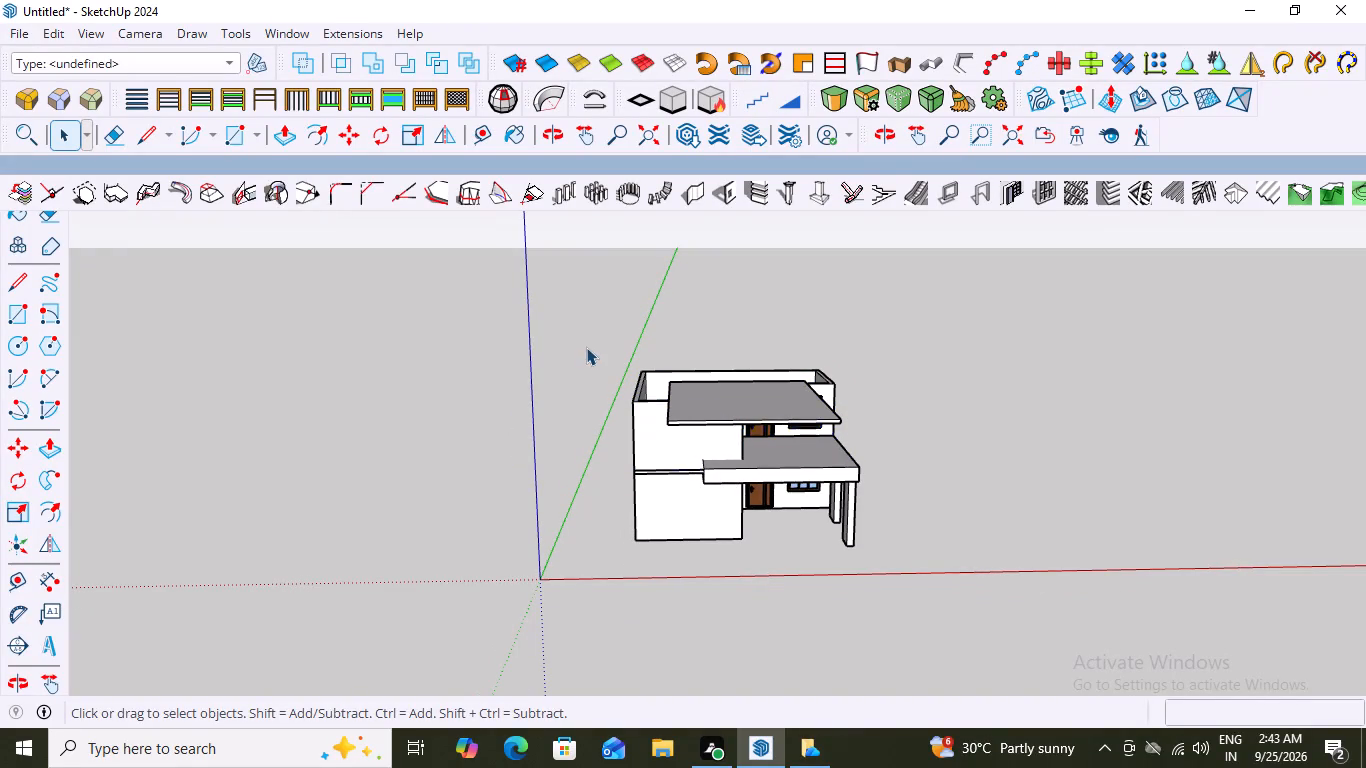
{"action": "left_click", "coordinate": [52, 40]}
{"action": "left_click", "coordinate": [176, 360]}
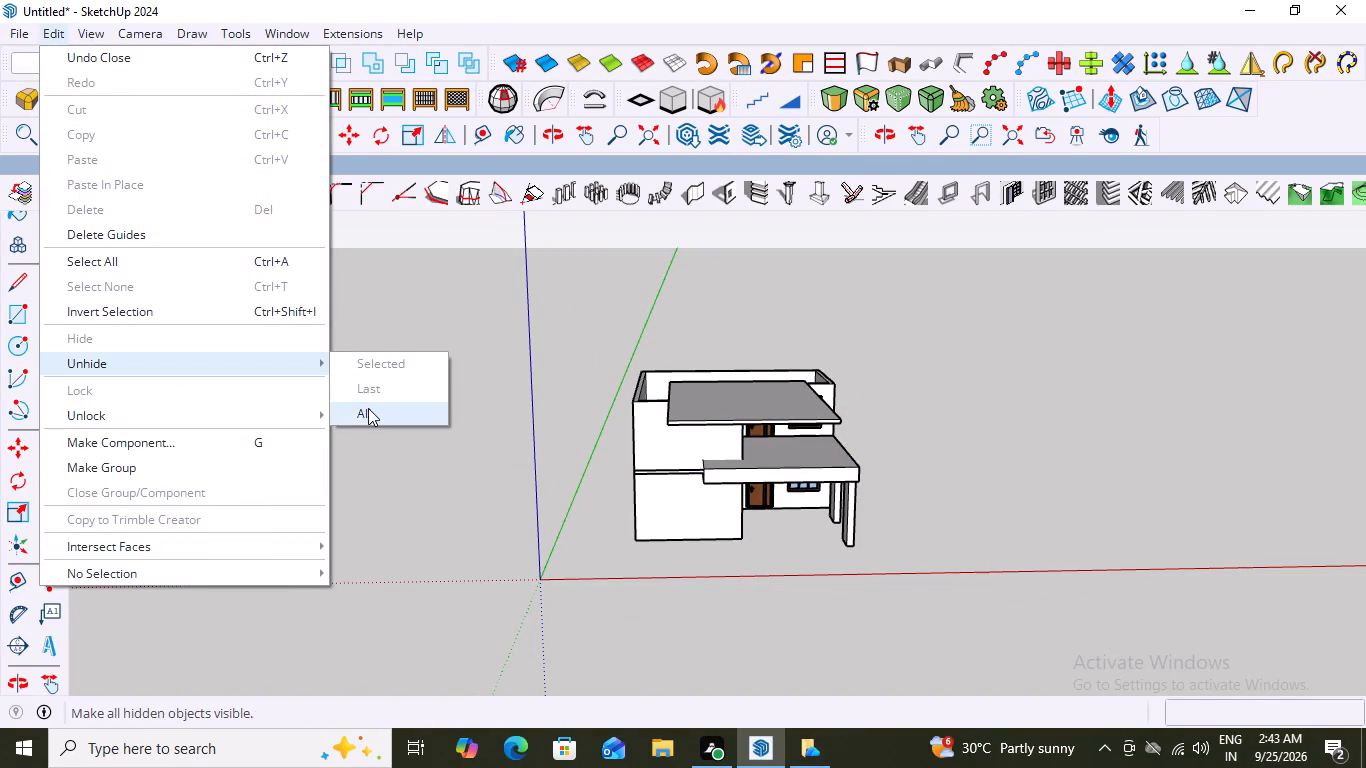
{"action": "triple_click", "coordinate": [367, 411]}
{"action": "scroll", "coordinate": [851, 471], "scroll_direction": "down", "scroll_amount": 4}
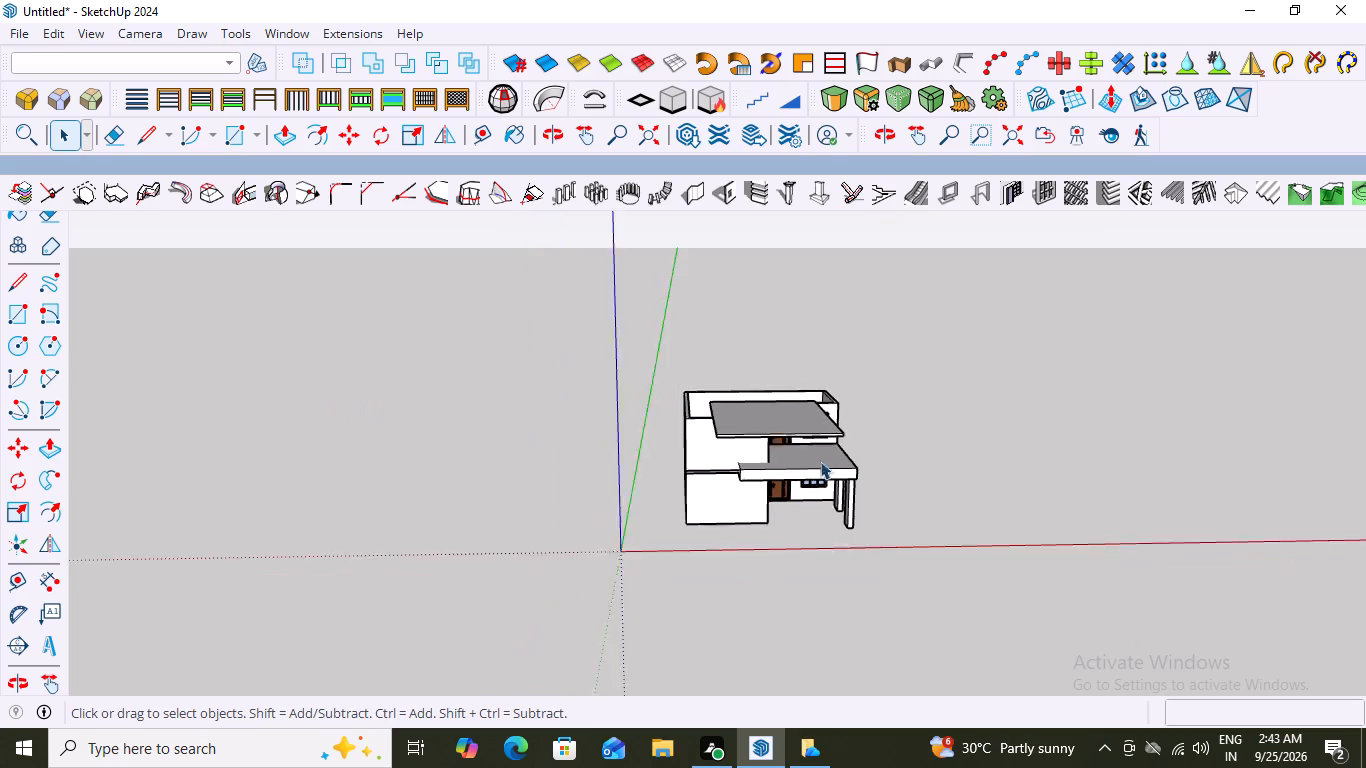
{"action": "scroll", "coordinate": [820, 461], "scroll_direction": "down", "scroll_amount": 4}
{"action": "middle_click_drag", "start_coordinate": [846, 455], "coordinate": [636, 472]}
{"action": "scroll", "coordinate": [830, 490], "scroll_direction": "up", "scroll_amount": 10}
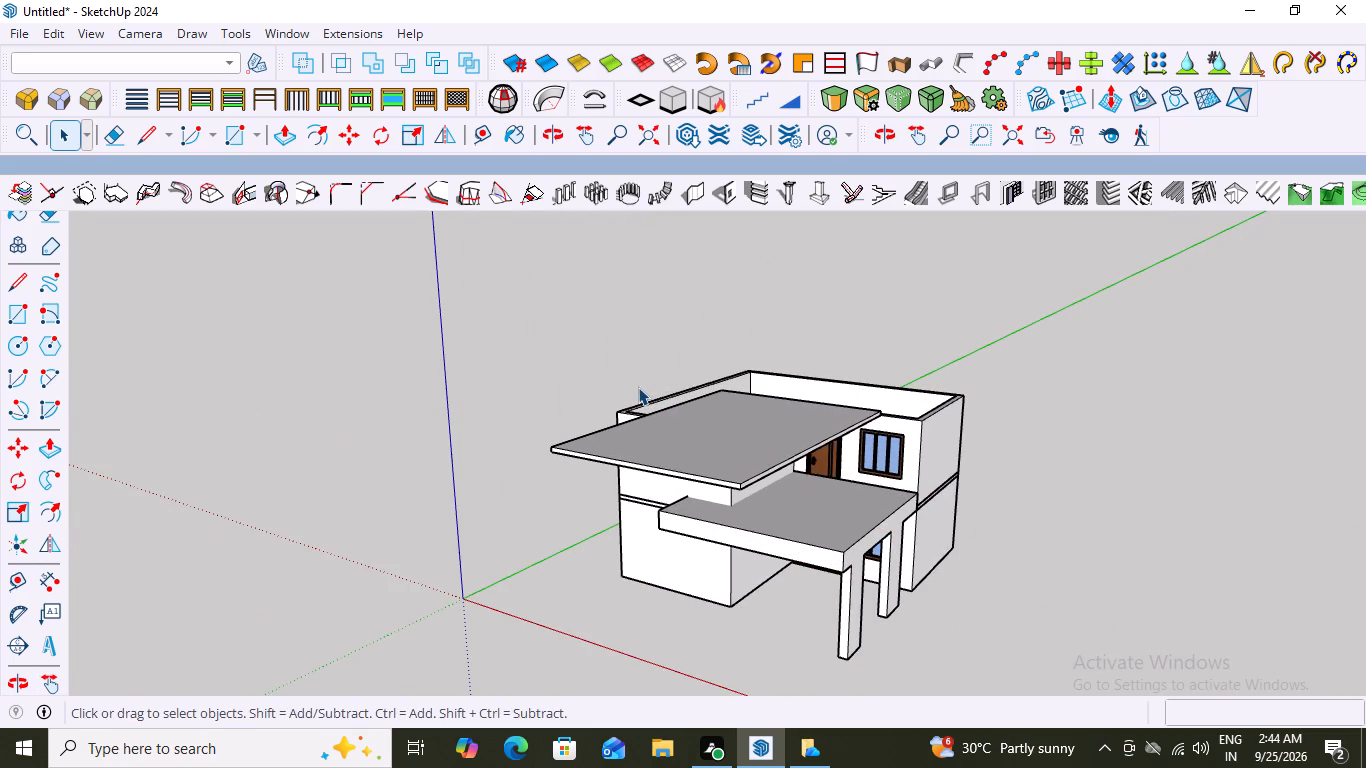
Undo the canopy roof's side trim and its enlargement, back to the narrow strip above the upper door and window.
{"action": "key", "text": "ctrl+z"}
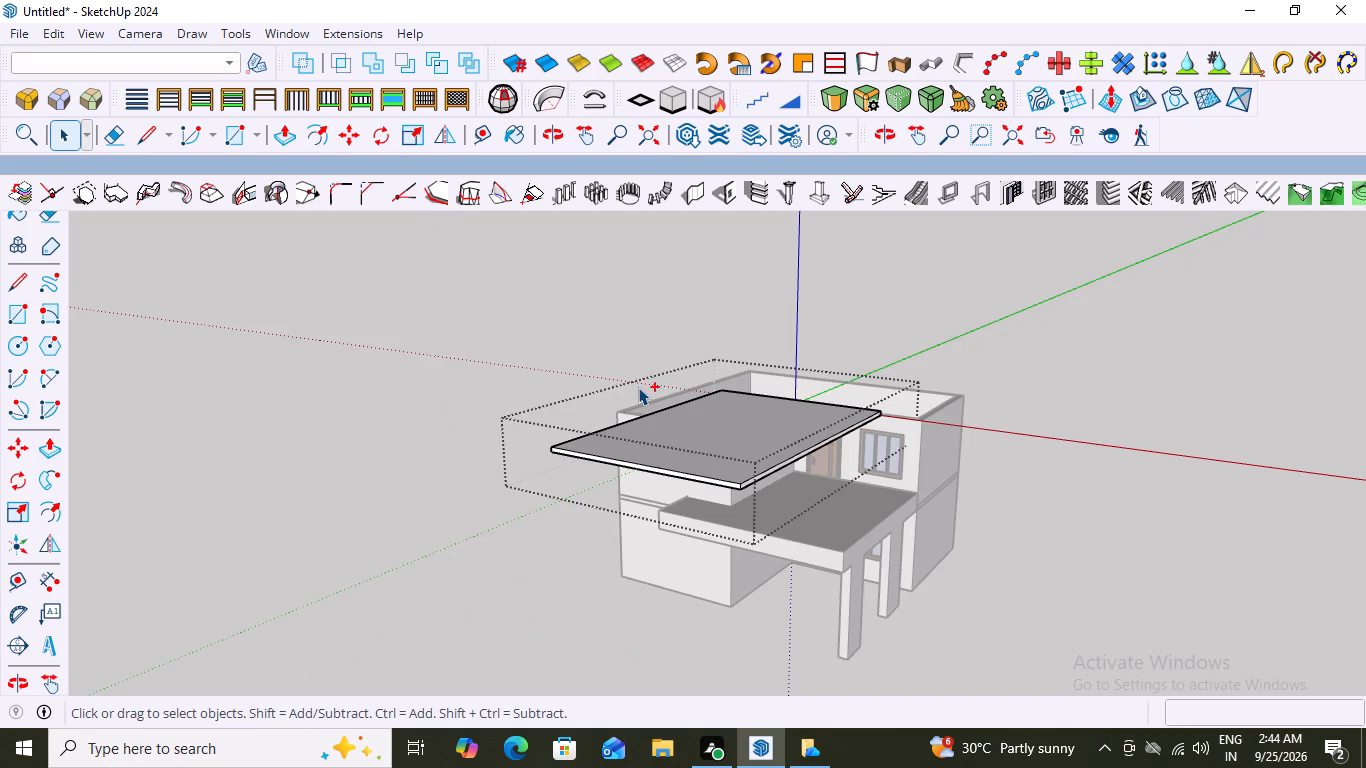
{"action": "key", "text": "ctrl+z"}
{"action": "key", "text": "ctrl+z"}
{"action": "key", "text": "ctrl+z"}
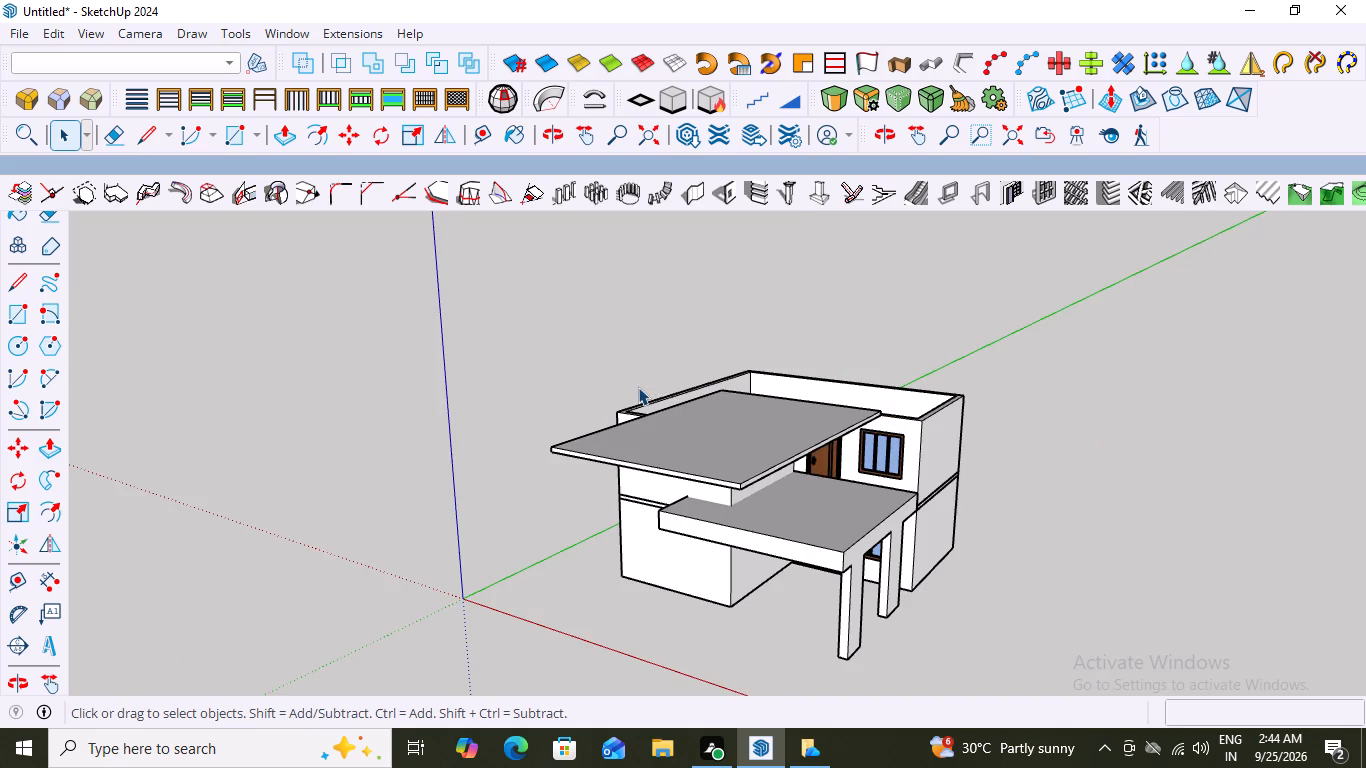
{"action": "key", "text": "ctrl+z"}
{"action": "key", "text": "ctrl+z"}
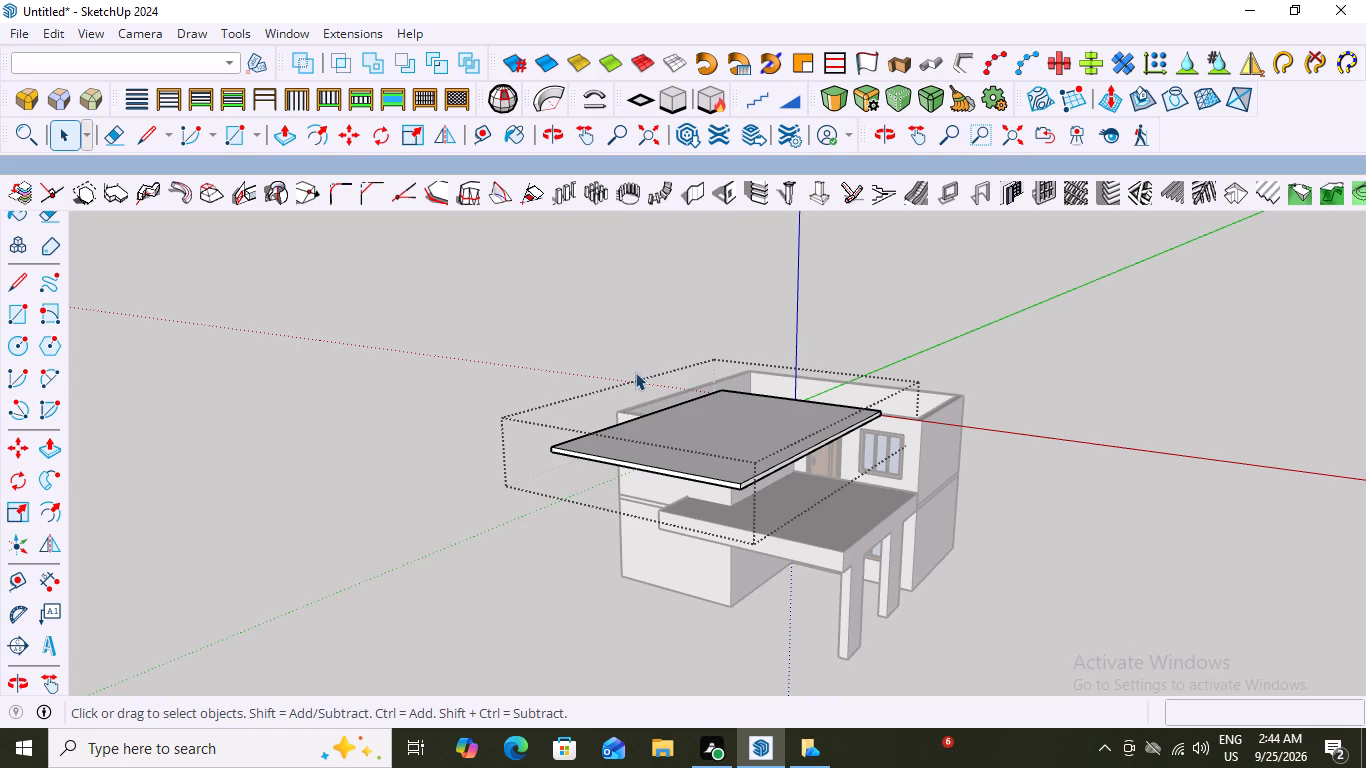
{"action": "key", "text": "ctrl+z"}
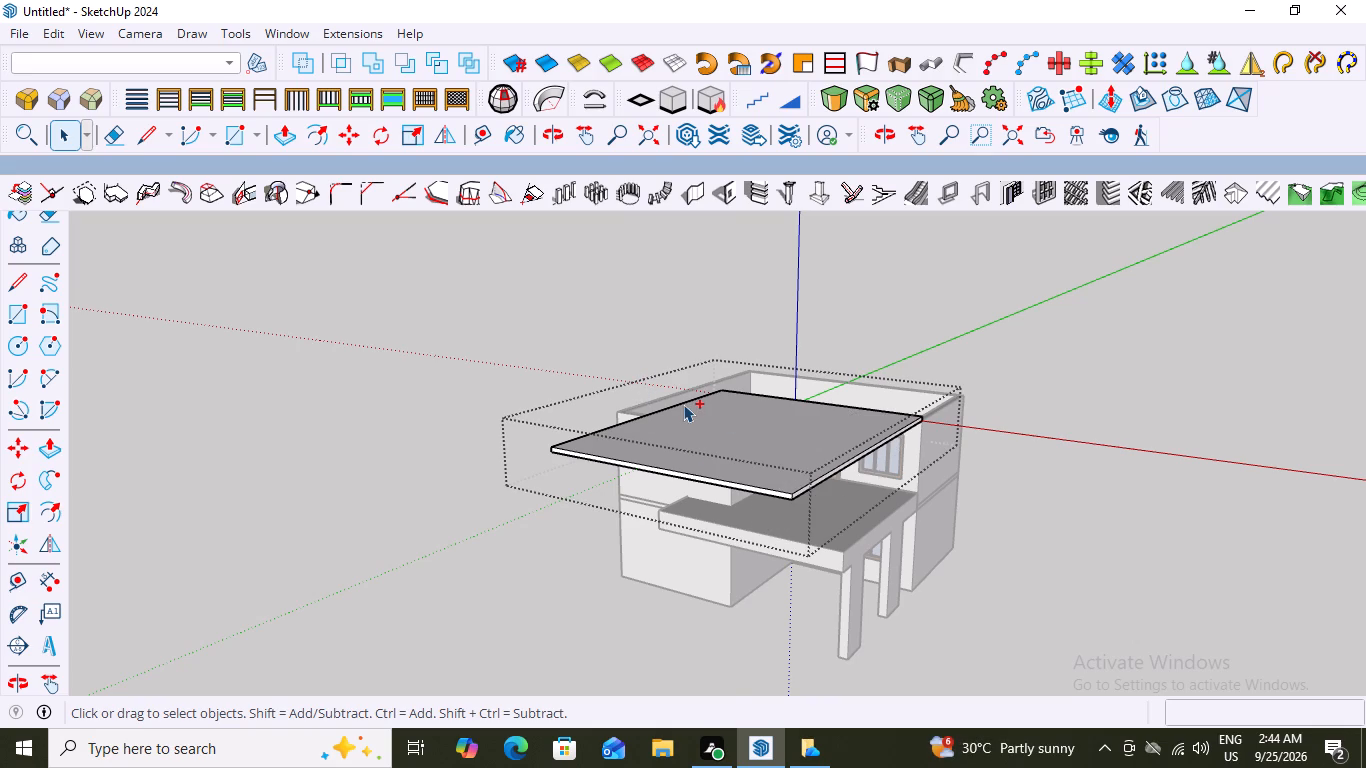
{"action": "key", "text": "ctrl+z"}
{"action": "key", "text": "ctrl+z"}
{"action": "key", "text": "ctrl+z"}
{"action": "key", "text": "ctrl+z"}
{"action": "key", "text": "ctrl+z"}
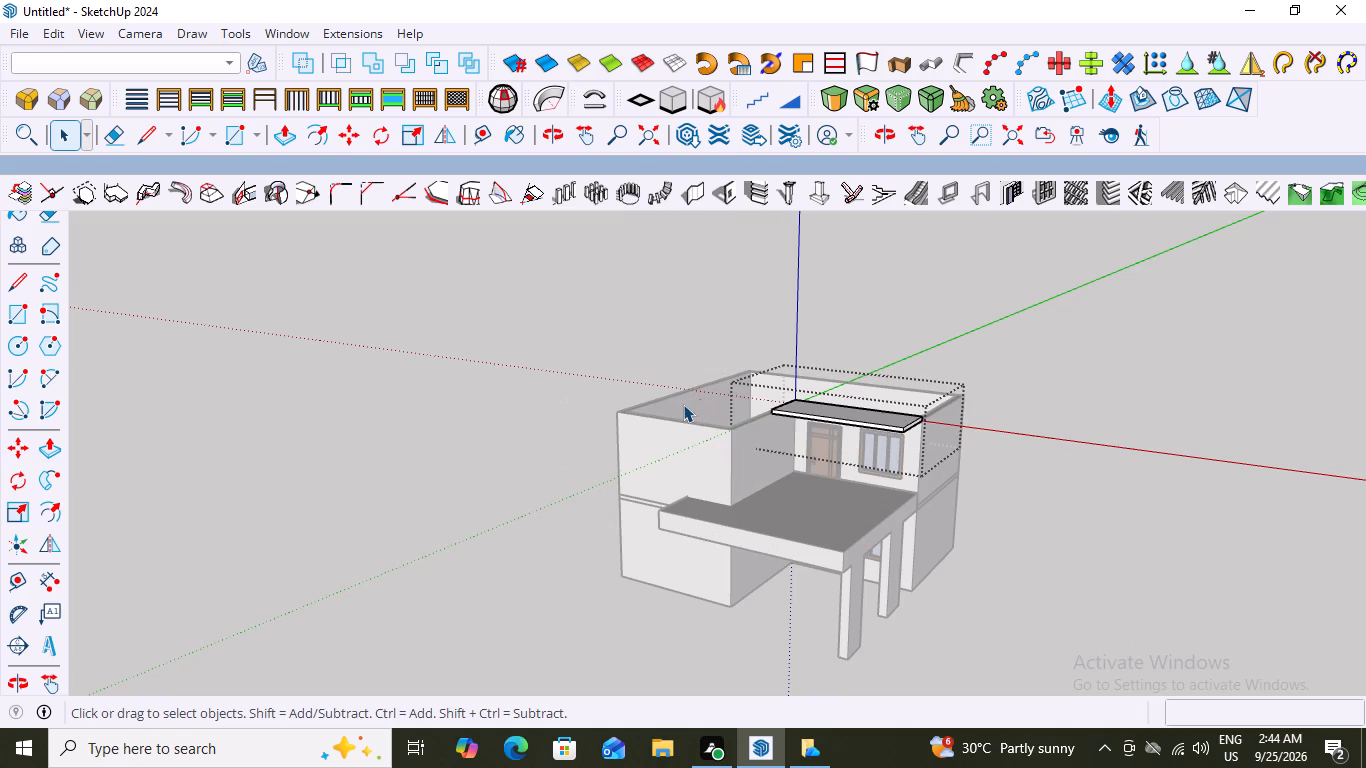
Undo further, past the hiding of the L-shaped roof slab and the making of the narrow canopy strip.
{"action": "key", "text": "ctrl+z"}
{"action": "key", "text": "ctrl+z"}
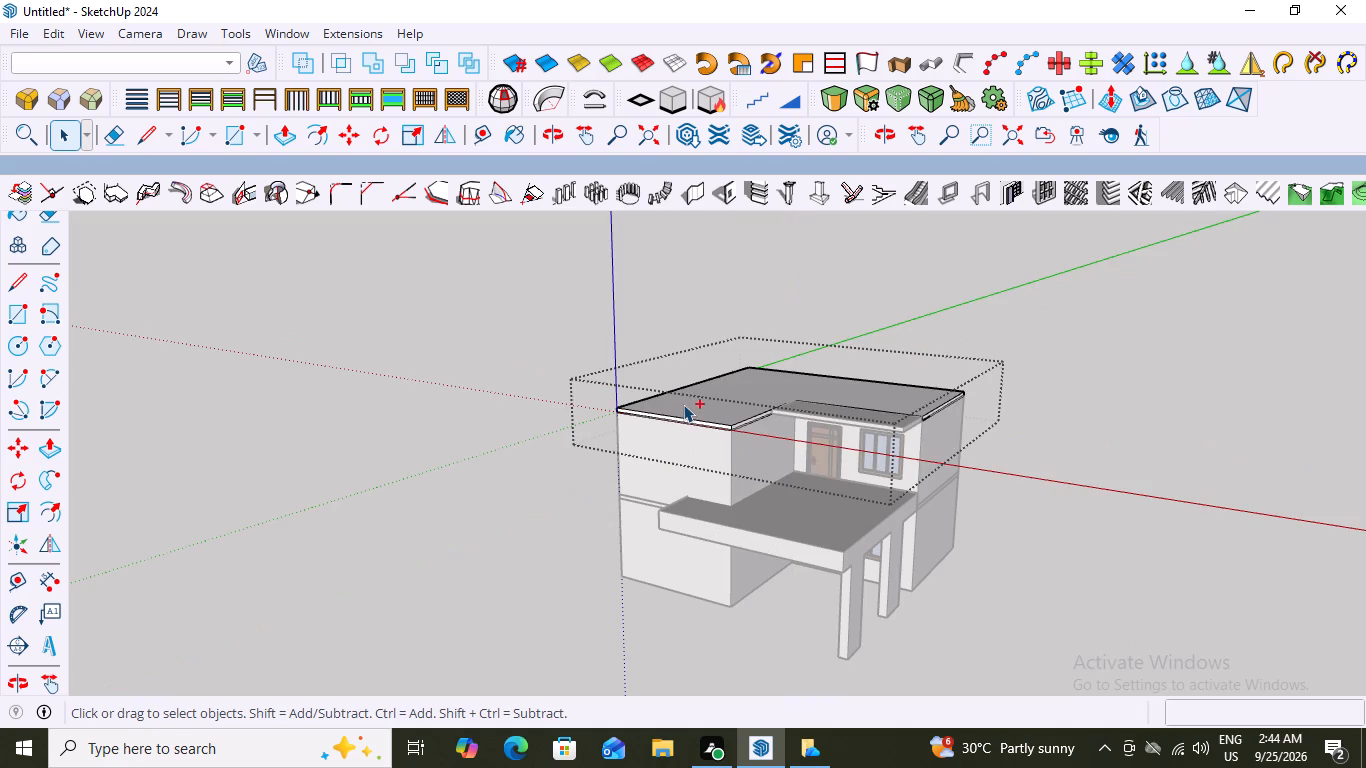
{"action": "key", "text": "ctrl+z"}
{"action": "key", "text": "ctrl+z"}
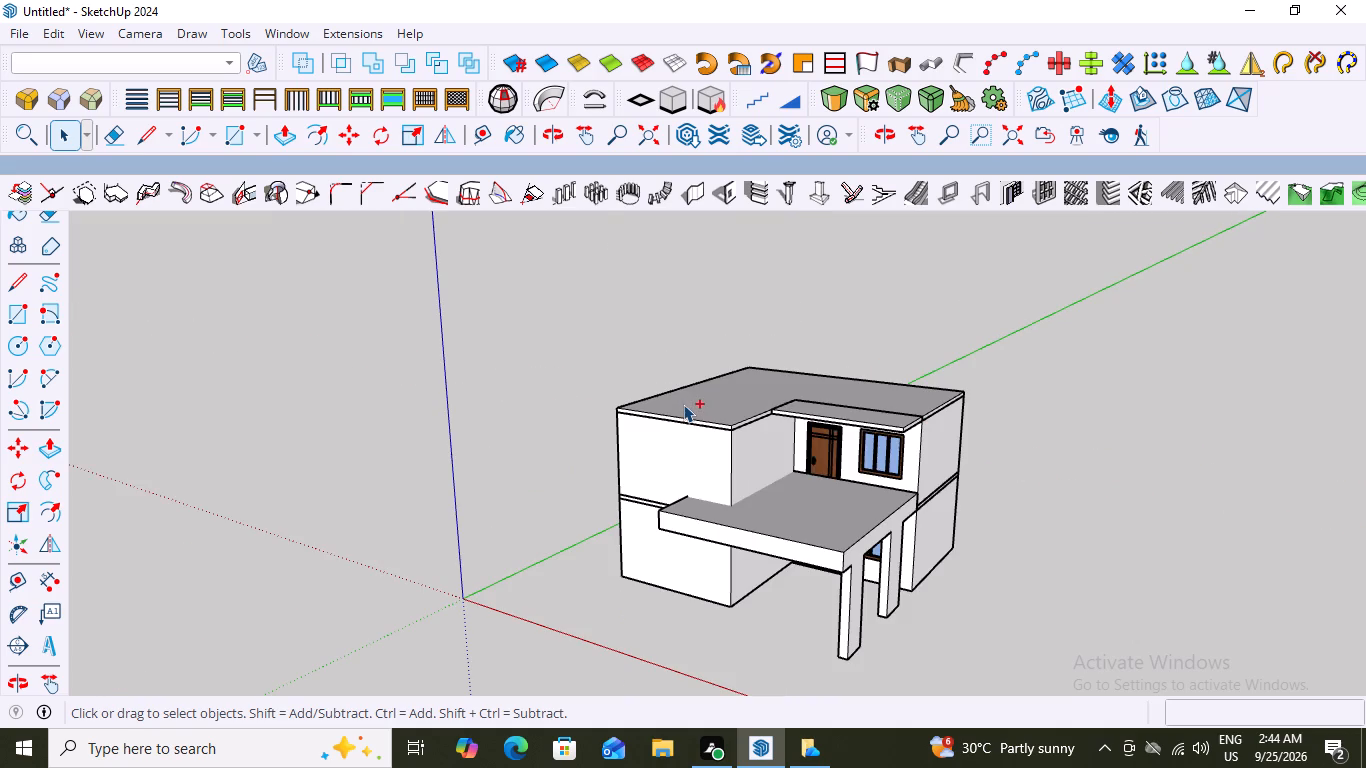
{"action": "key", "text": "ctrl+z"}
{"action": "key", "text": "ctrl+z"}
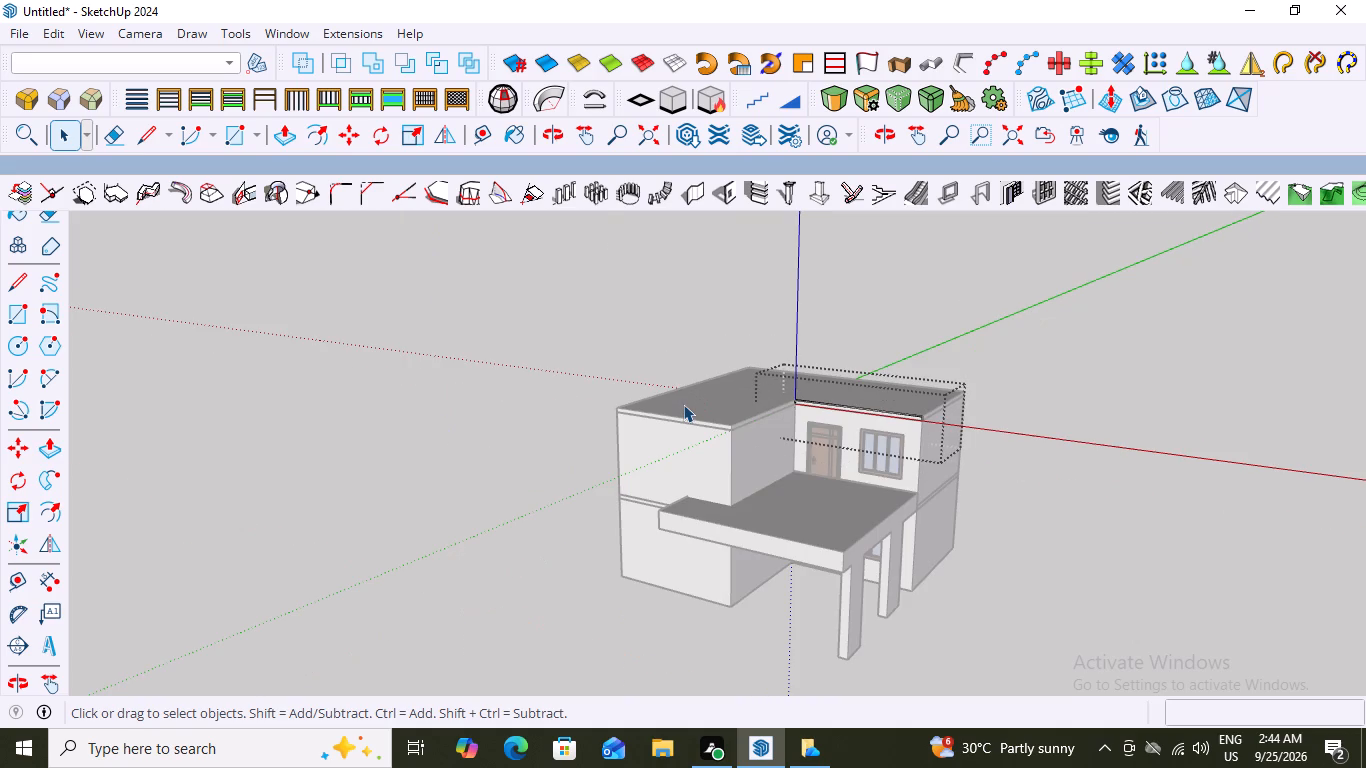
{"action": "key", "text": "ctrl+z"}
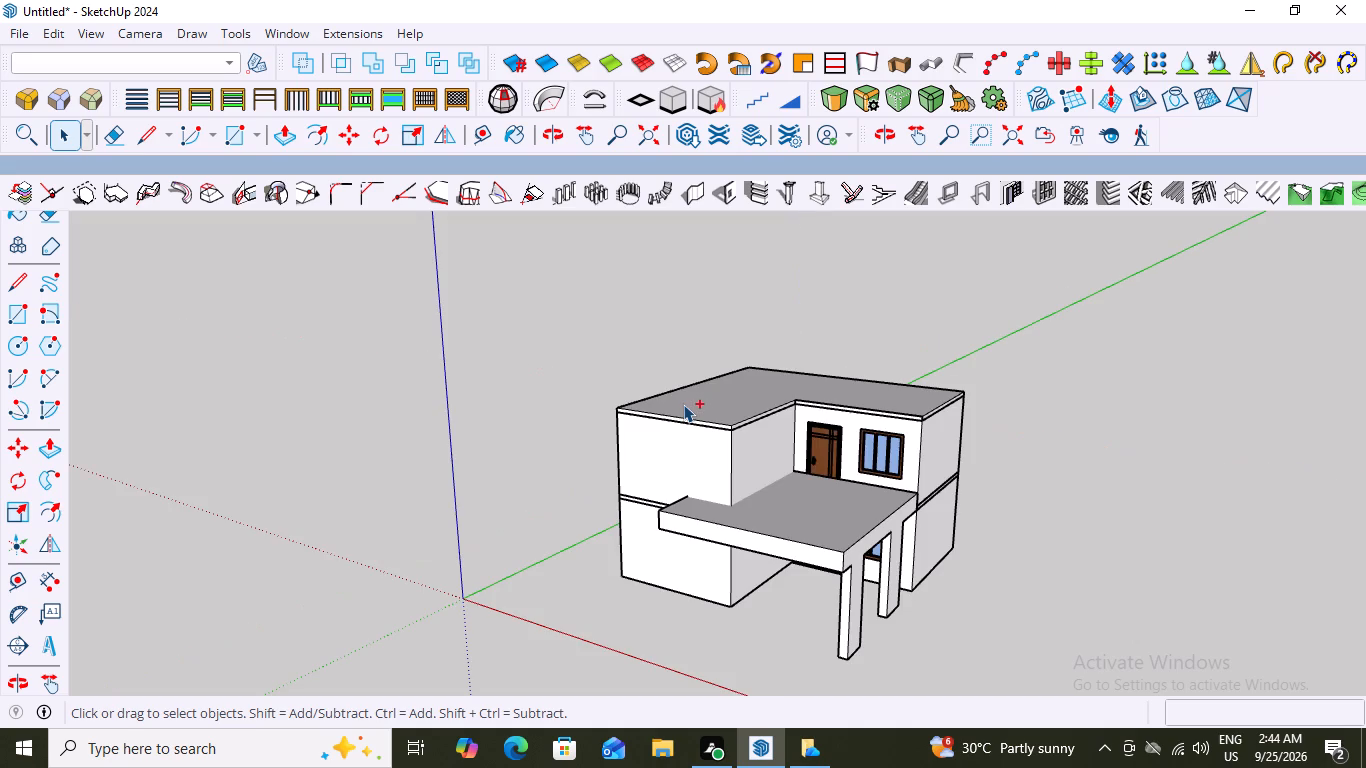
{"action": "key", "text": "ctrl+z"}
Examine the upper storey's roof slab, door and window wall and the terrace from the front, side and close up.
{"action": "scroll", "coordinate": [844, 517], "scroll_direction": "down", "scroll_amount": 2}
{"action": "middle_click_drag", "start_coordinate": [815, 508], "coordinate": [975, 479]}
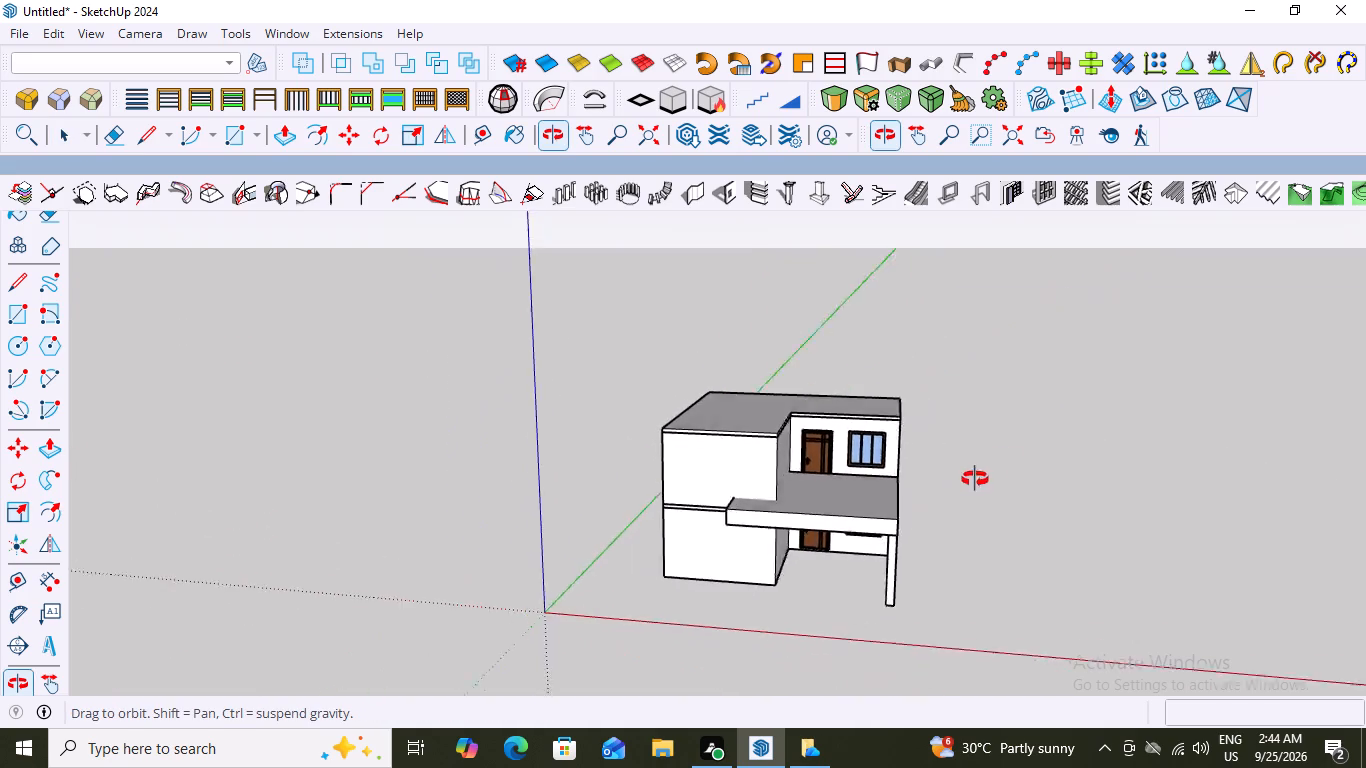
{"action": "middle_click_drag", "start_coordinate": [975, 479], "coordinate": [1059, 424]}
{"action": "scroll", "coordinate": [655, 423], "scroll_direction": "up", "scroll_amount": 1}
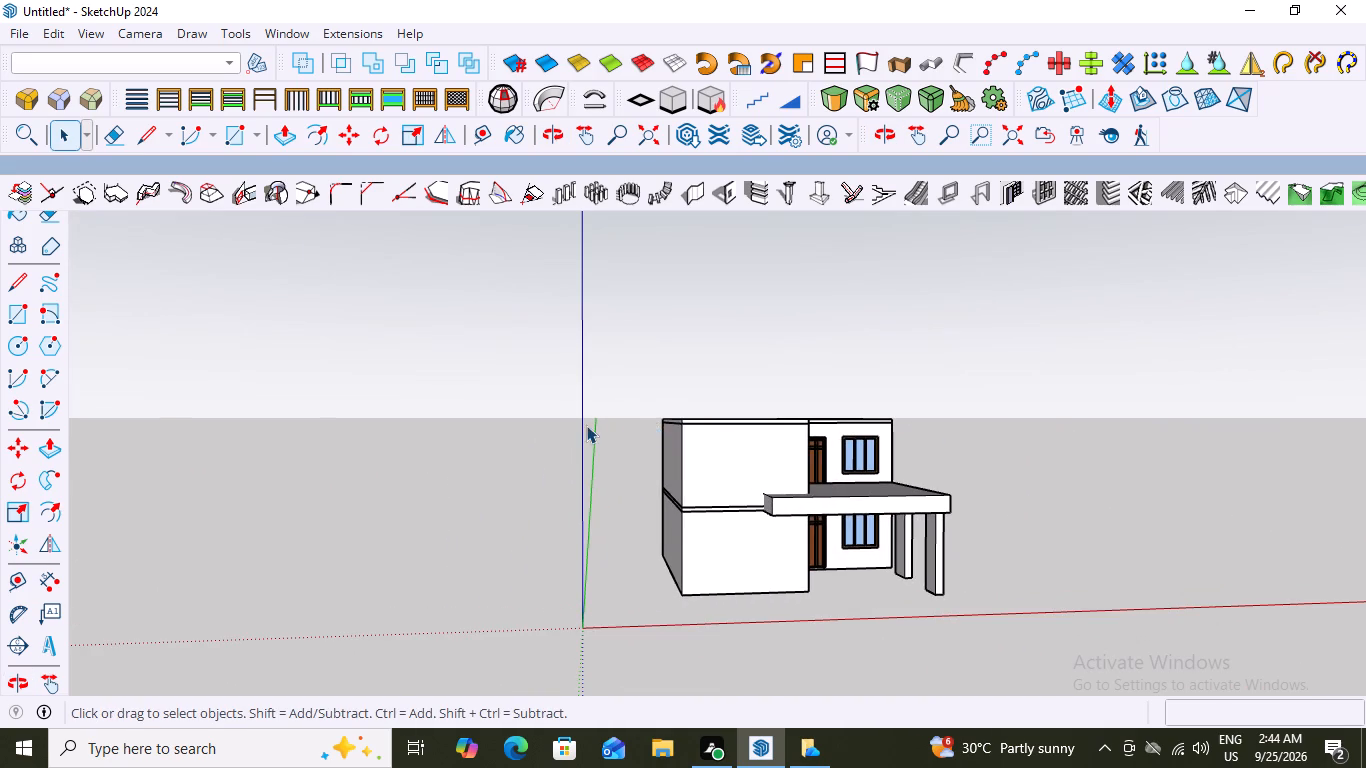
{"action": "scroll", "coordinate": [592, 424], "scroll_direction": "up", "scroll_amount": 3}
{"action": "scroll", "coordinate": [763, 427], "scroll_direction": "up", "scroll_amount": 1}
{"action": "scroll", "coordinate": [763, 427], "scroll_direction": "down", "scroll_amount": 7}
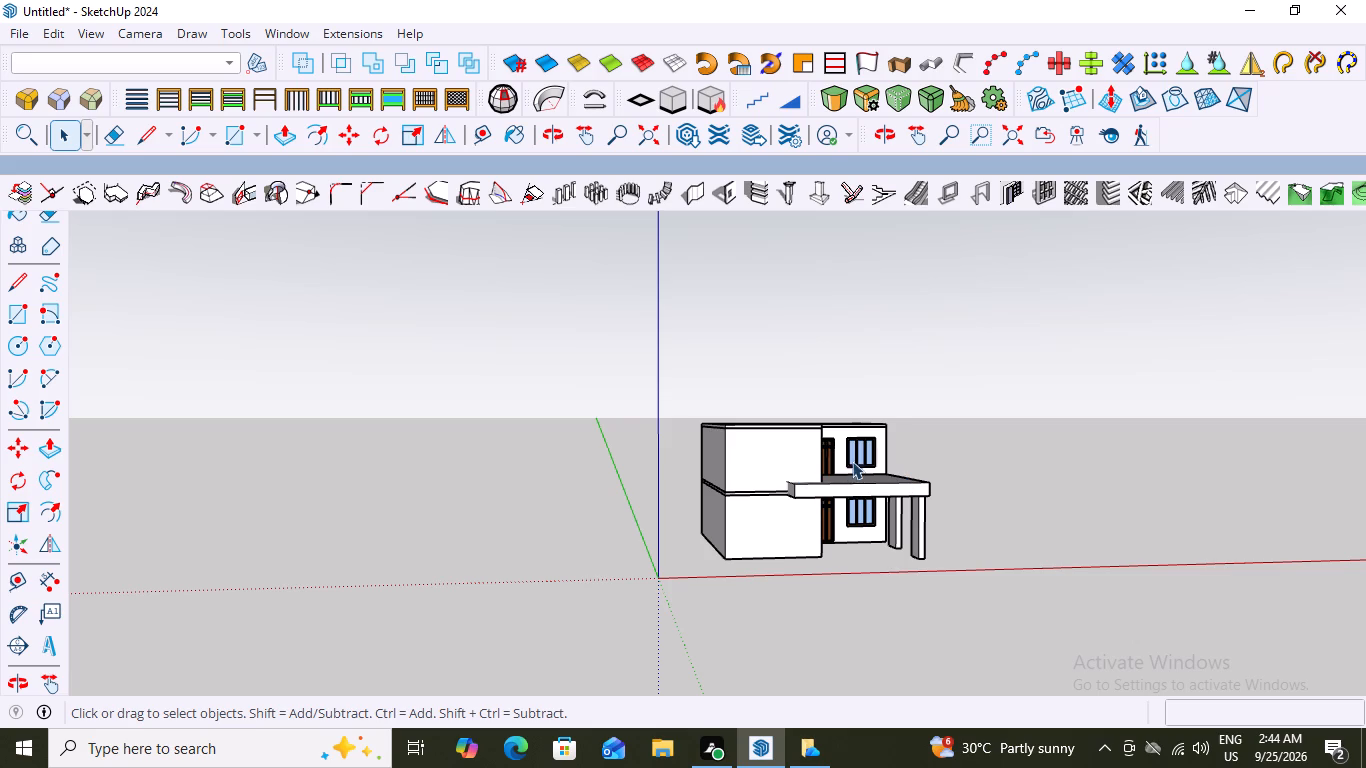
{"action": "scroll", "coordinate": [855, 460], "scroll_direction": "up", "scroll_amount": 4}
{"action": "middle_click_drag", "start_coordinate": [845, 458], "coordinate": [611, 505]}
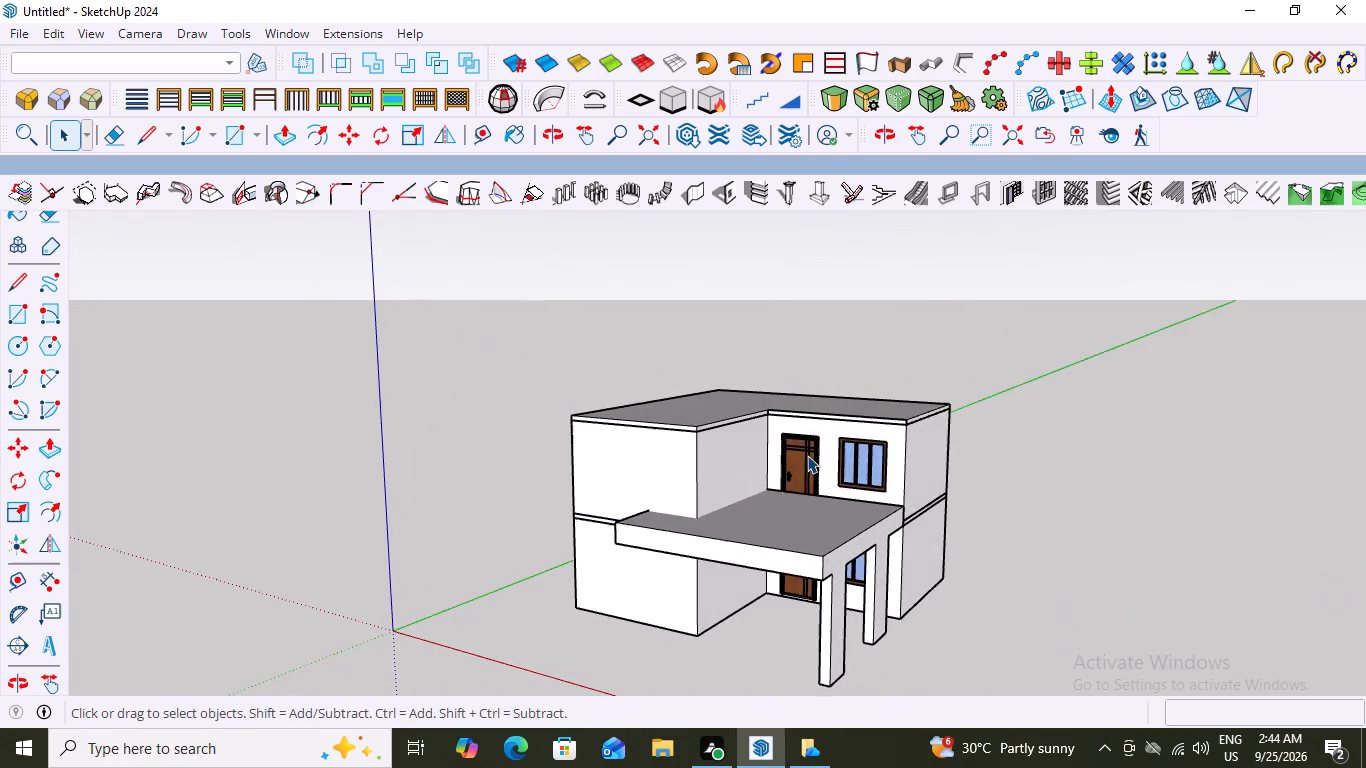
{"action": "scroll", "coordinate": [808, 454], "scroll_direction": "up", "scroll_amount": 7}
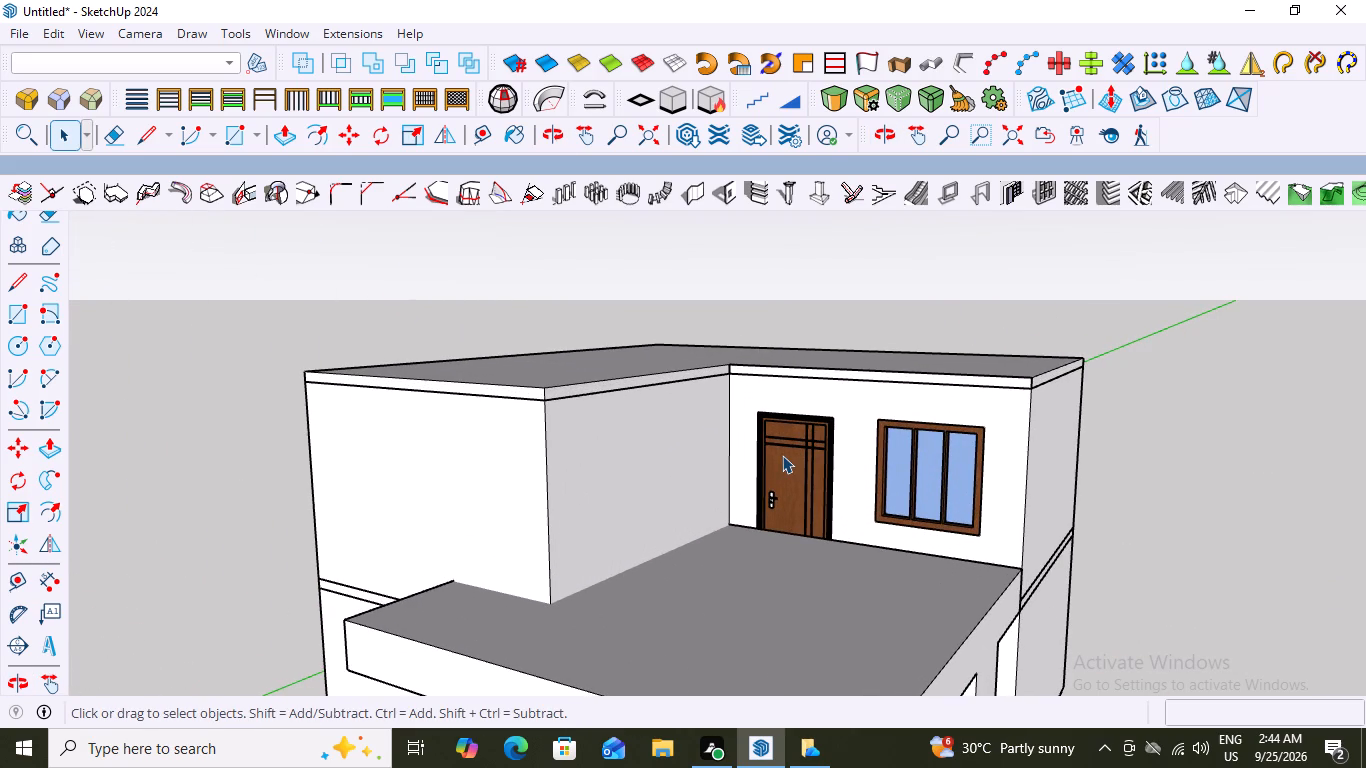
{"action": "scroll", "coordinate": [879, 474], "scroll_direction": "up", "scroll_amount": 2}
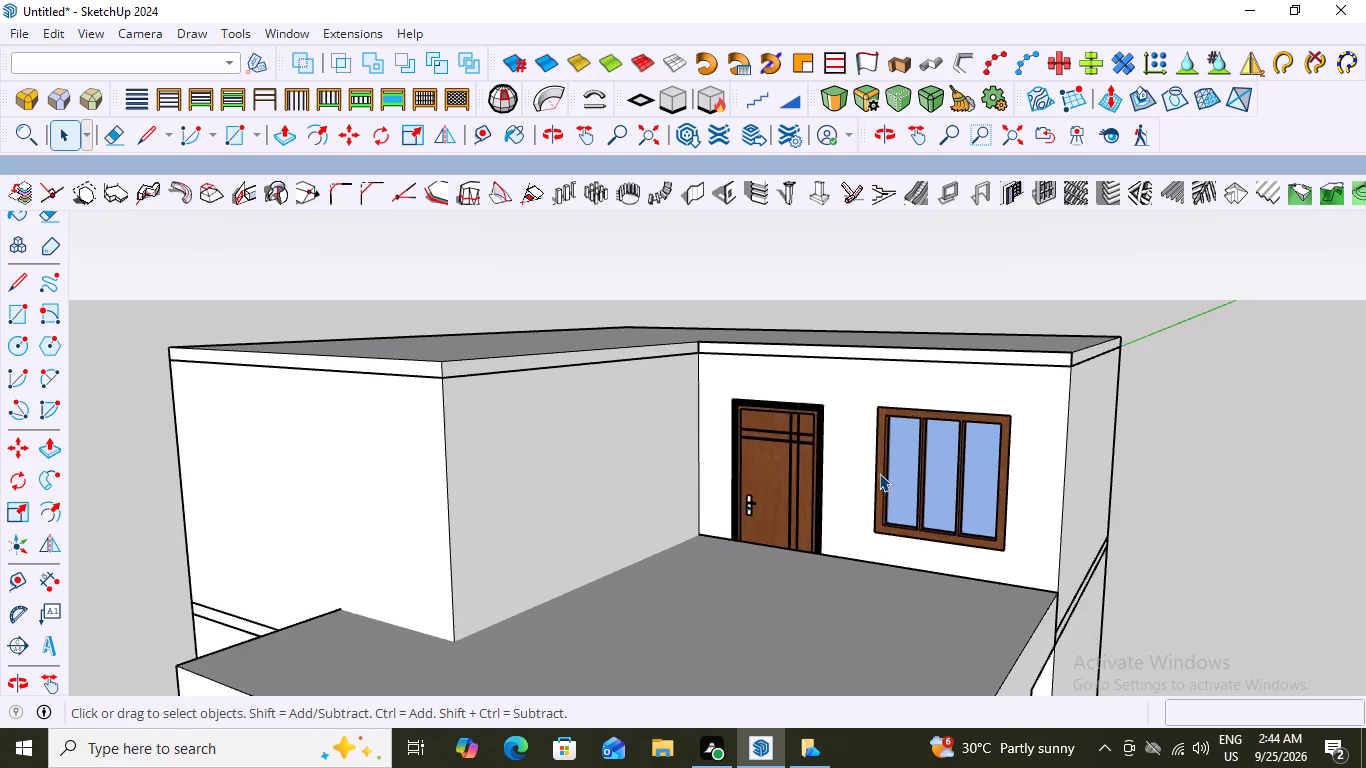
{"action": "scroll", "coordinate": [879, 473], "scroll_direction": "up", "scroll_amount": 10}
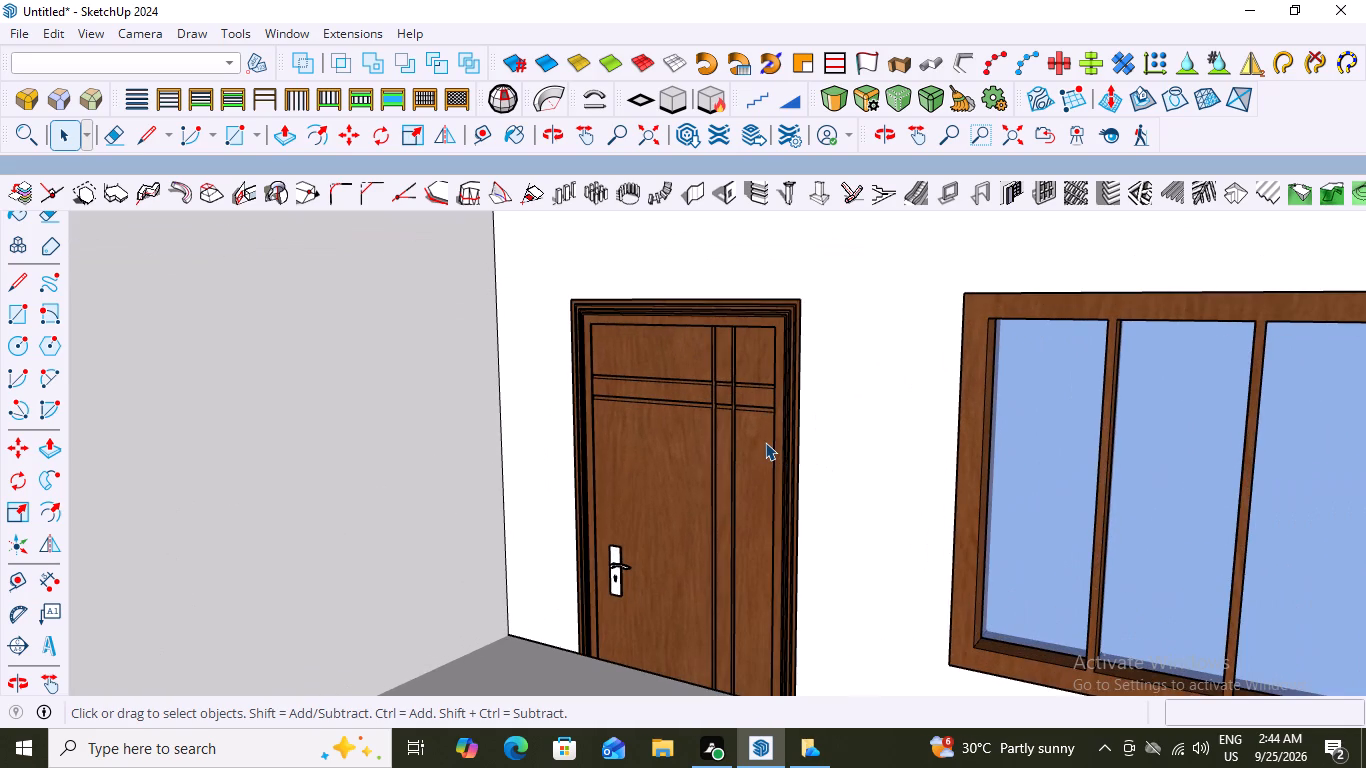
{"action": "scroll", "coordinate": [446, 392], "scroll_direction": "down", "scroll_amount": 11}
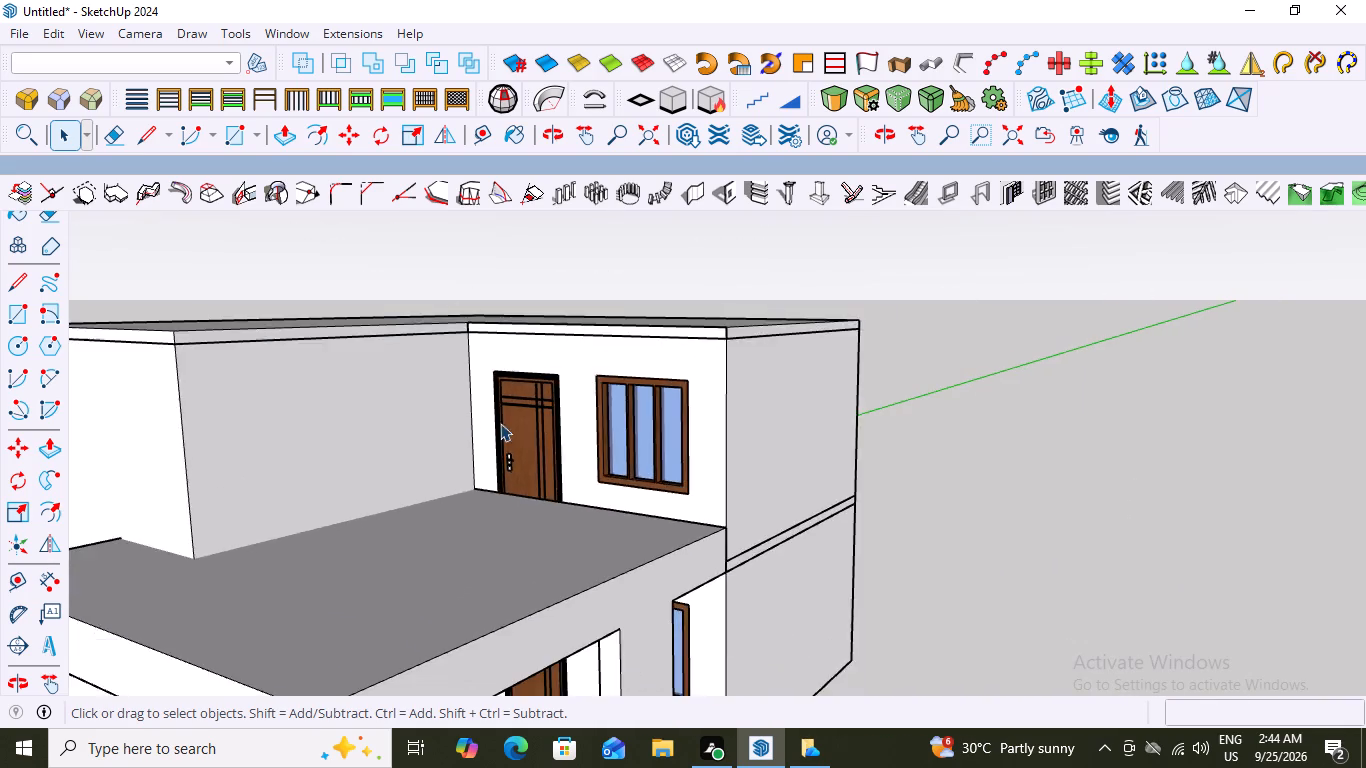
{"action": "scroll", "coordinate": [500, 423], "scroll_direction": "down", "scroll_amount": 4}
{"action": "scroll", "coordinate": [599, 465], "scroll_direction": "down", "scroll_amount": 4}
{"action": "middle_click_drag", "start_coordinate": [657, 464], "coordinate": [364, 468]}
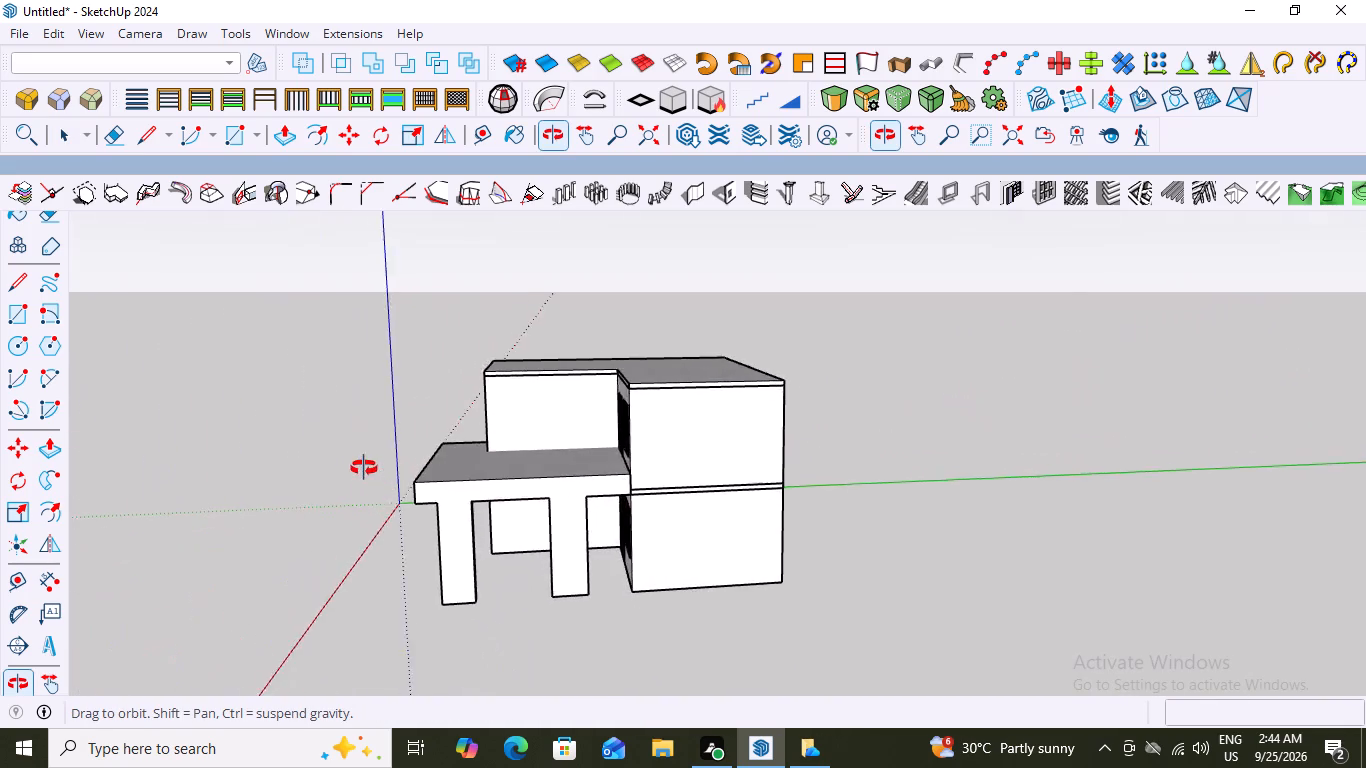
{"action": "middle_click_drag", "start_coordinate": [364, 468], "coordinate": [792, 435]}
{"action": "scroll", "coordinate": [608, 421], "scroll_direction": "up", "scroll_amount": 2}
{"action": "scroll", "coordinate": [712, 372], "scroll_direction": "up", "scroll_amount": 6}
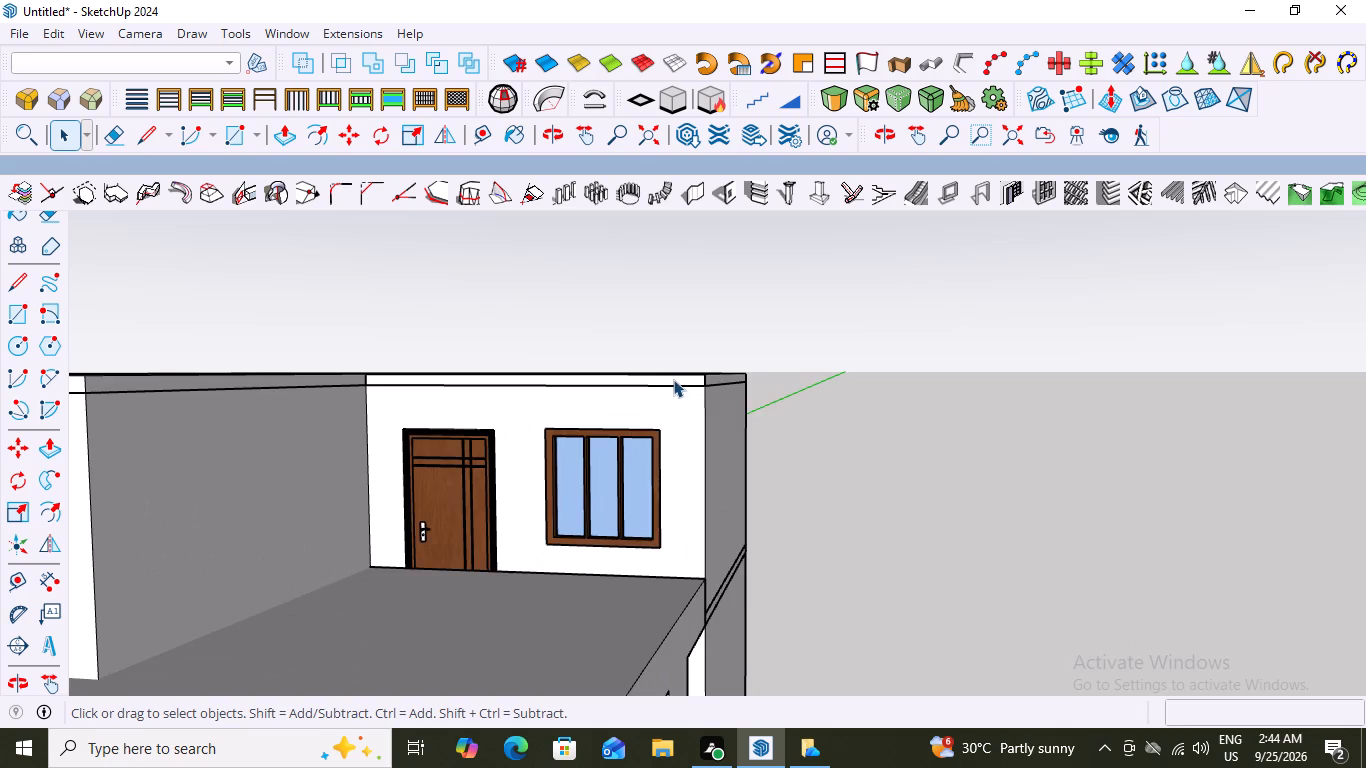
{"action": "scroll", "coordinate": [673, 379], "scroll_direction": "up", "scroll_amount": 6}
{"action": "scroll", "coordinate": [632, 433], "scroll_direction": "down", "scroll_amount": 5}
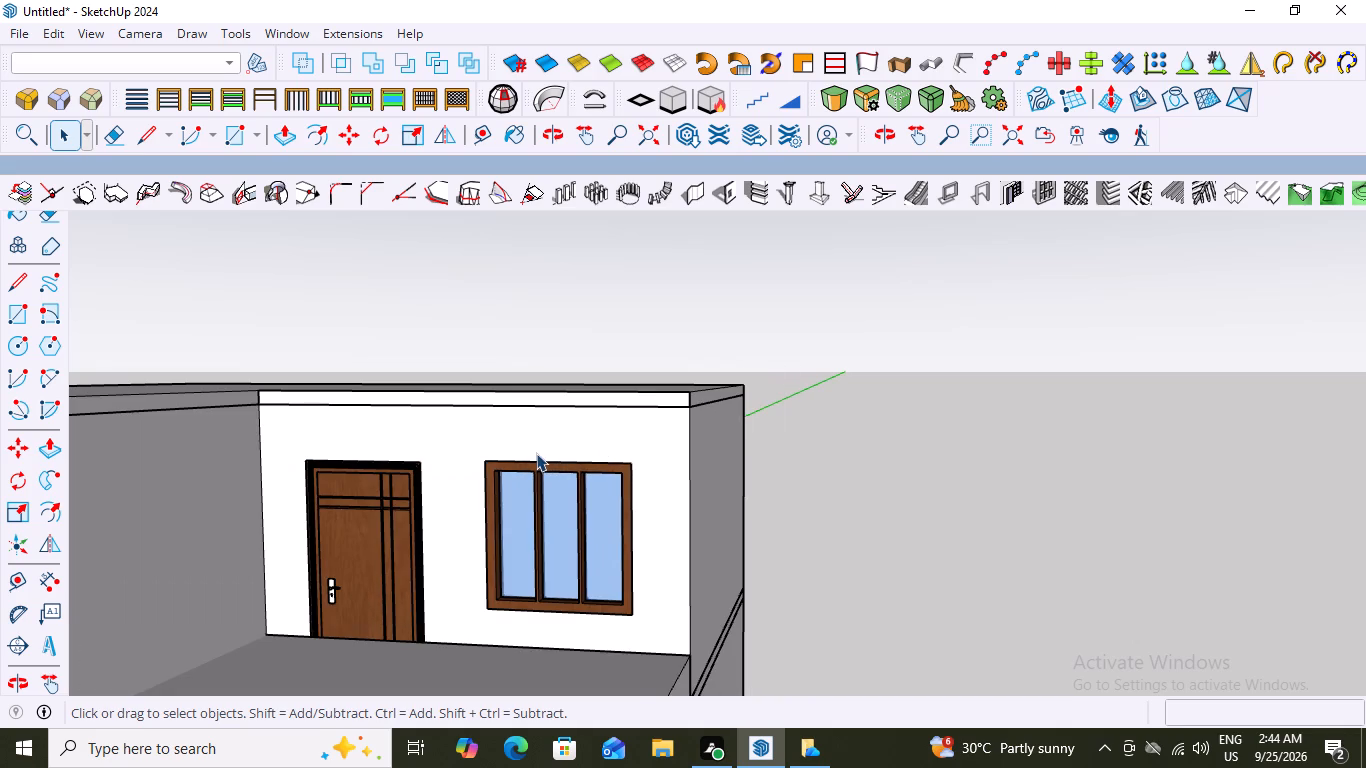
{"action": "scroll", "coordinate": [533, 432], "scroll_direction": "down", "scroll_amount": 15}
{"action": "middle_click_drag", "start_coordinate": [507, 488], "coordinate": [527, 498]}
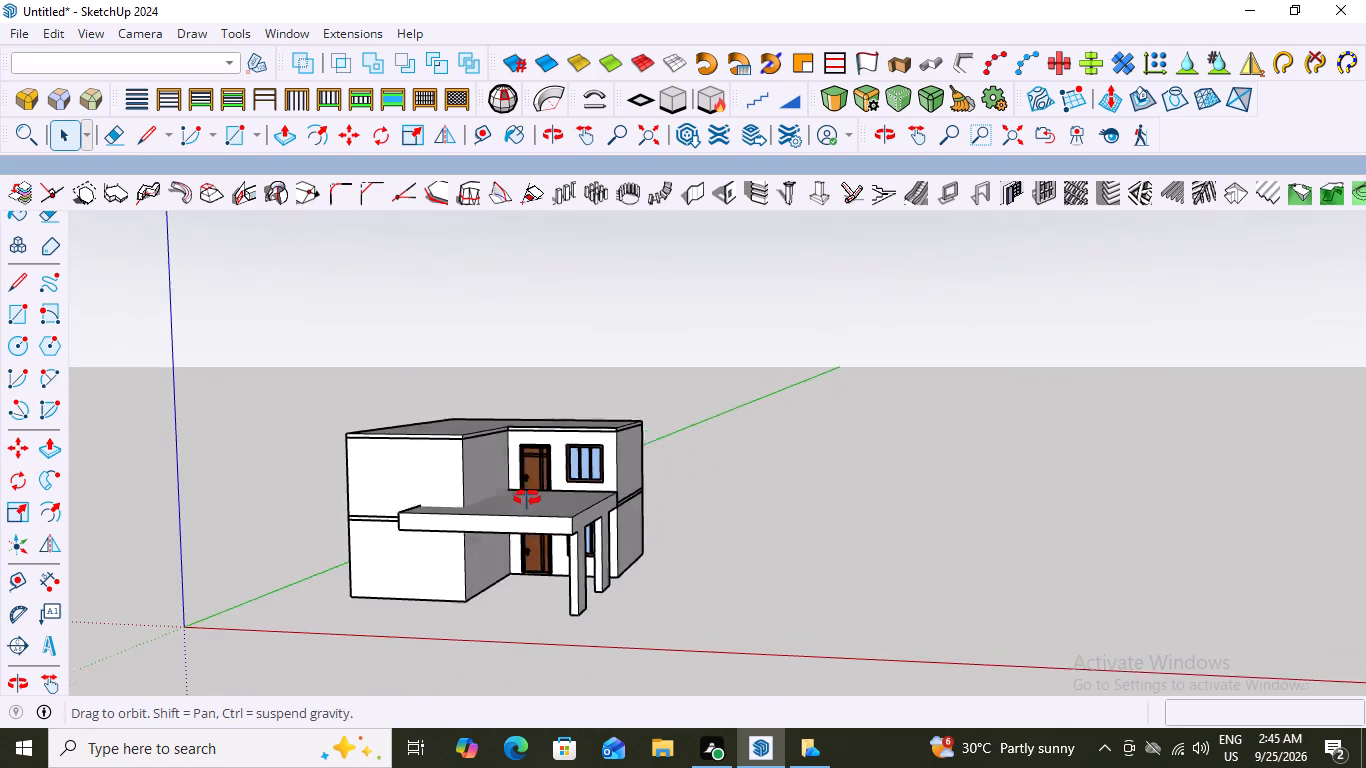
{"action": "middle_click_drag", "start_coordinate": [527, 498], "coordinate": [667, 479]}
{"action": "scroll", "coordinate": [569, 506], "scroll_direction": "up", "scroll_amount": 7}
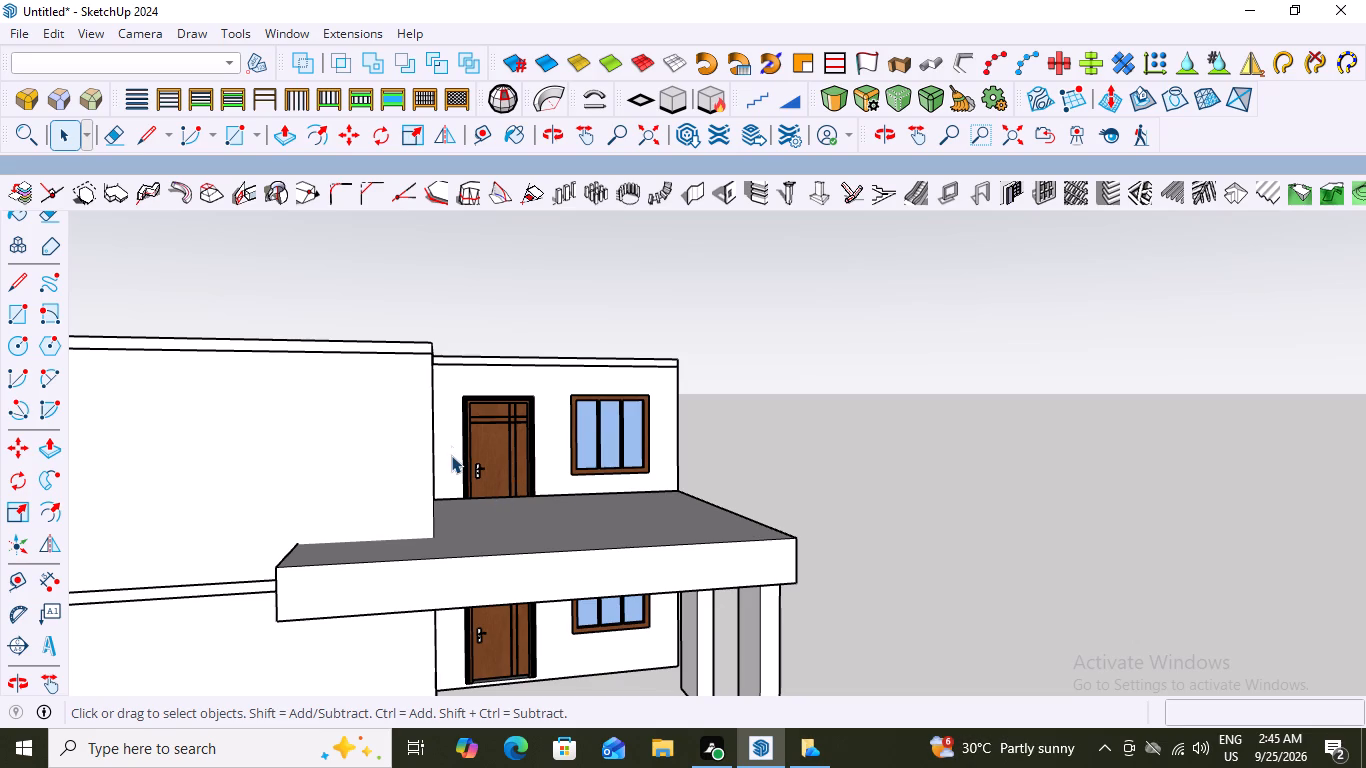
{"action": "scroll", "coordinate": [396, 428], "scroll_direction": "down", "scroll_amount": 12}
{"action": "middle_click_drag", "start_coordinate": [440, 471], "coordinate": [266, 479]}
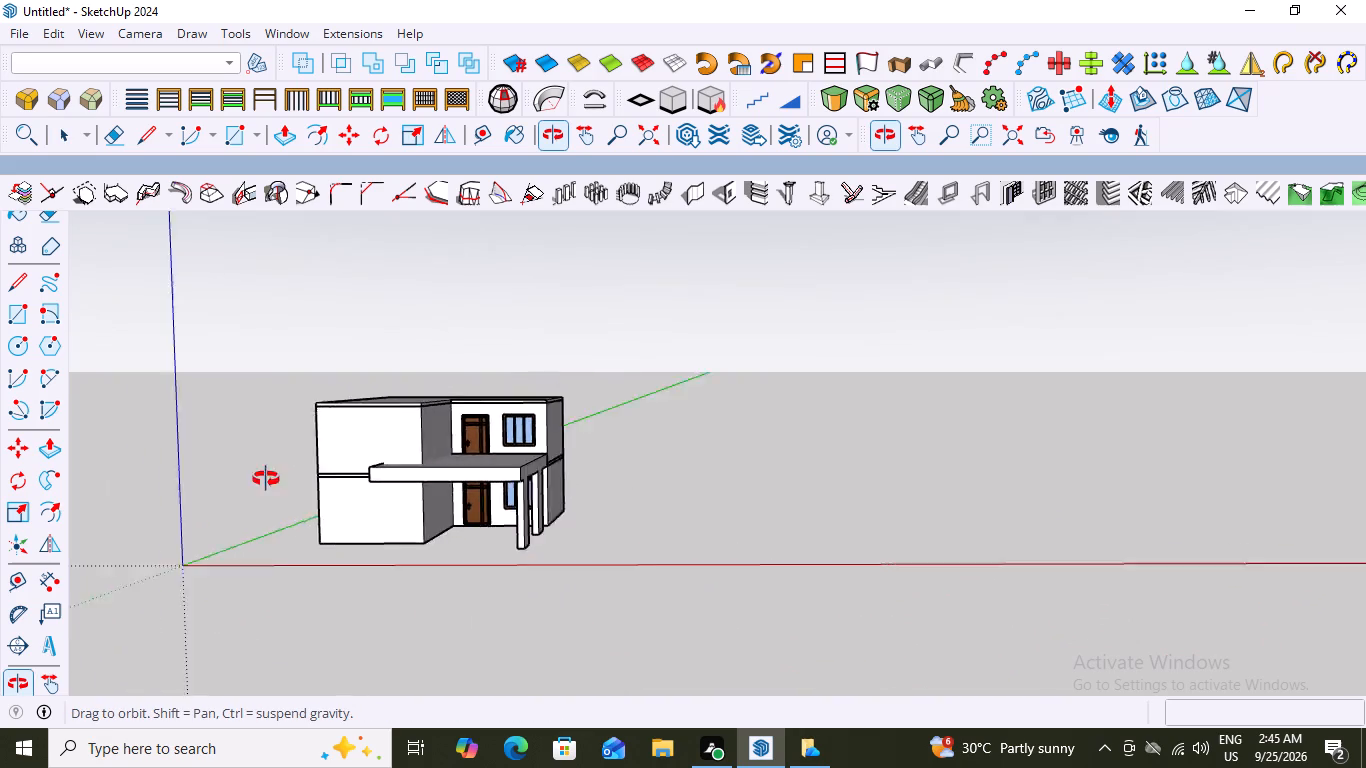
{"action": "middle_click_drag", "start_coordinate": [266, 479], "coordinate": [347, 466]}
{"action": "scroll", "coordinate": [407, 426], "scroll_direction": "up", "scroll_amount": 6}
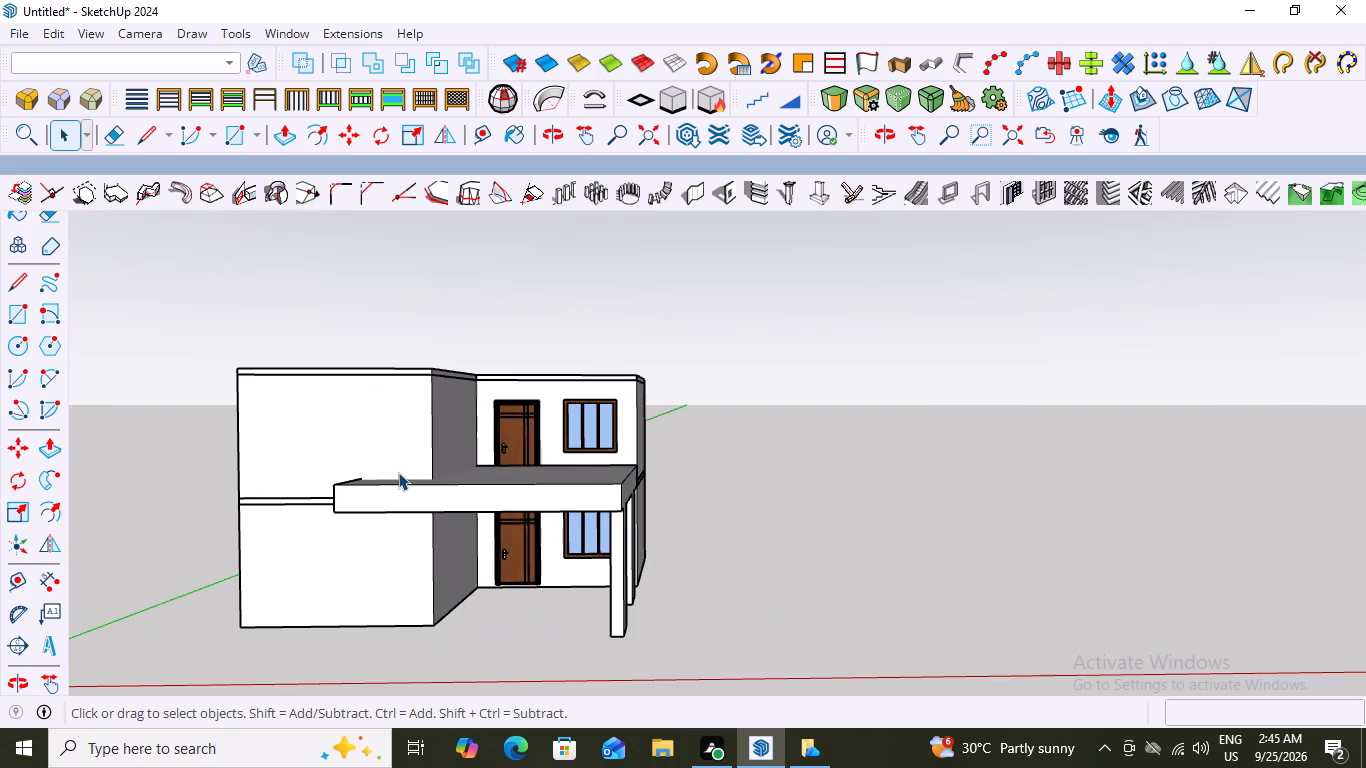
Undo back to the upright panel standing above the upper door and window wall, and leave its group.
{"action": "key", "text": "ctrl+z"}
{"action": "key", "text": "ctrl+z"}
{"action": "key", "text": "ctrl+z"}
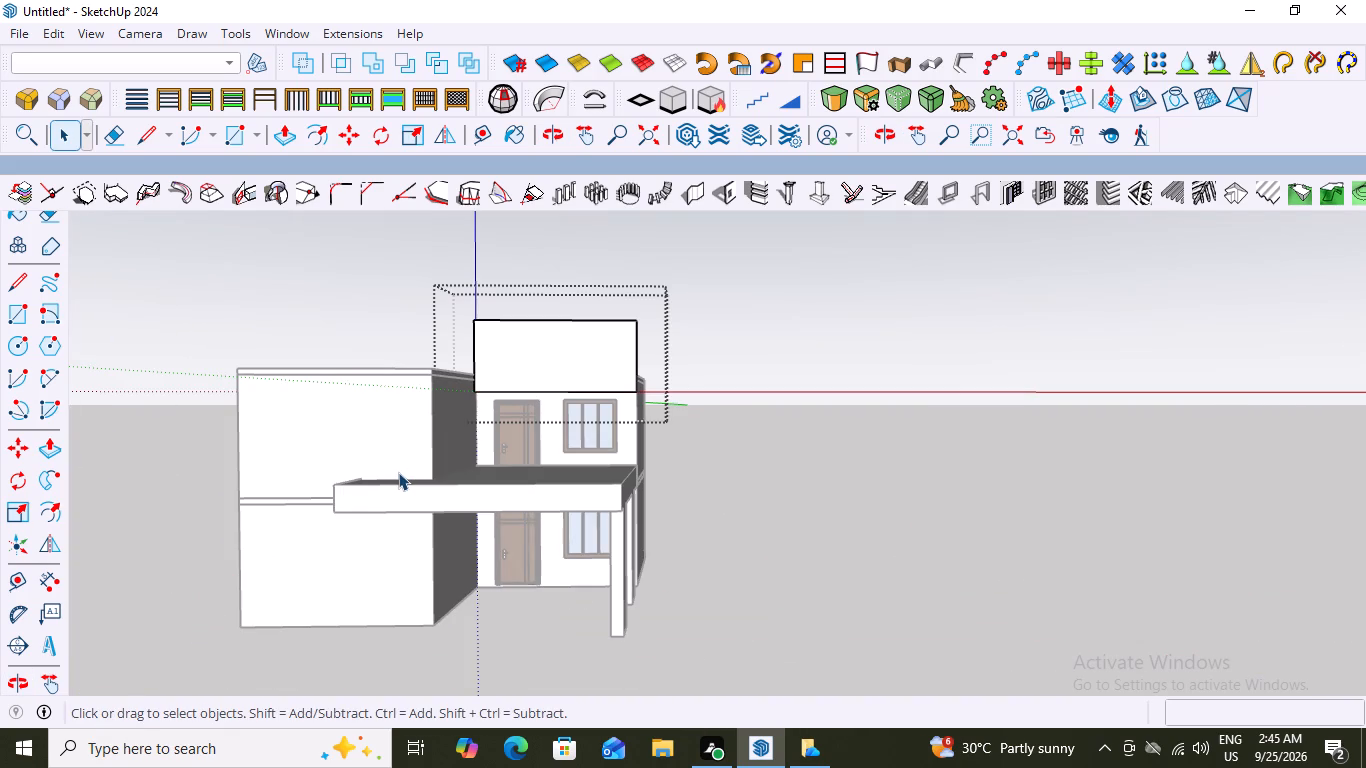
{"action": "key", "text": "space"}
{"action": "left_click", "coordinate": [715, 334]}
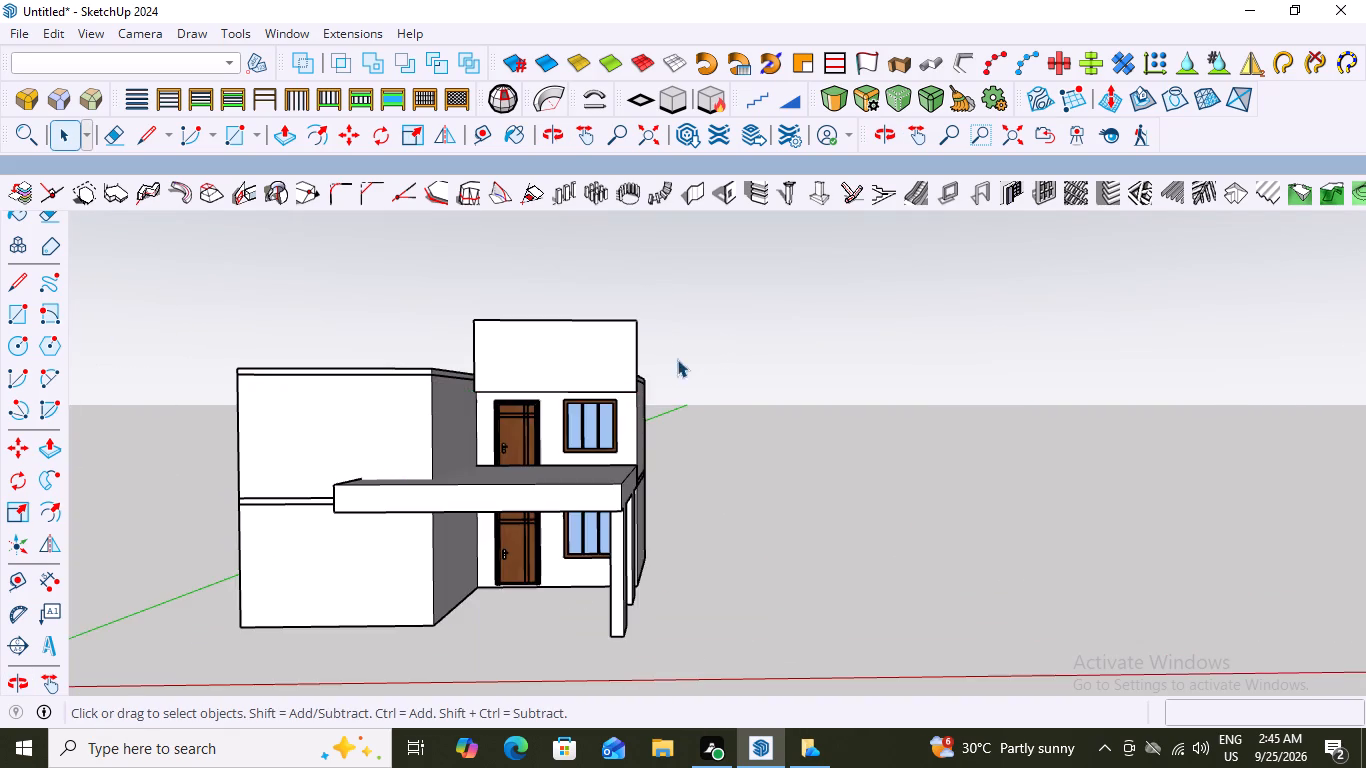
Examine the upright panel above the upper door and window wall from above, the side and the front.
{"action": "scroll", "coordinate": [571, 386], "scroll_direction": "down", "scroll_amount": 6}
{"action": "middle_click_drag", "start_coordinate": [497, 385], "coordinate": [472, 595]}
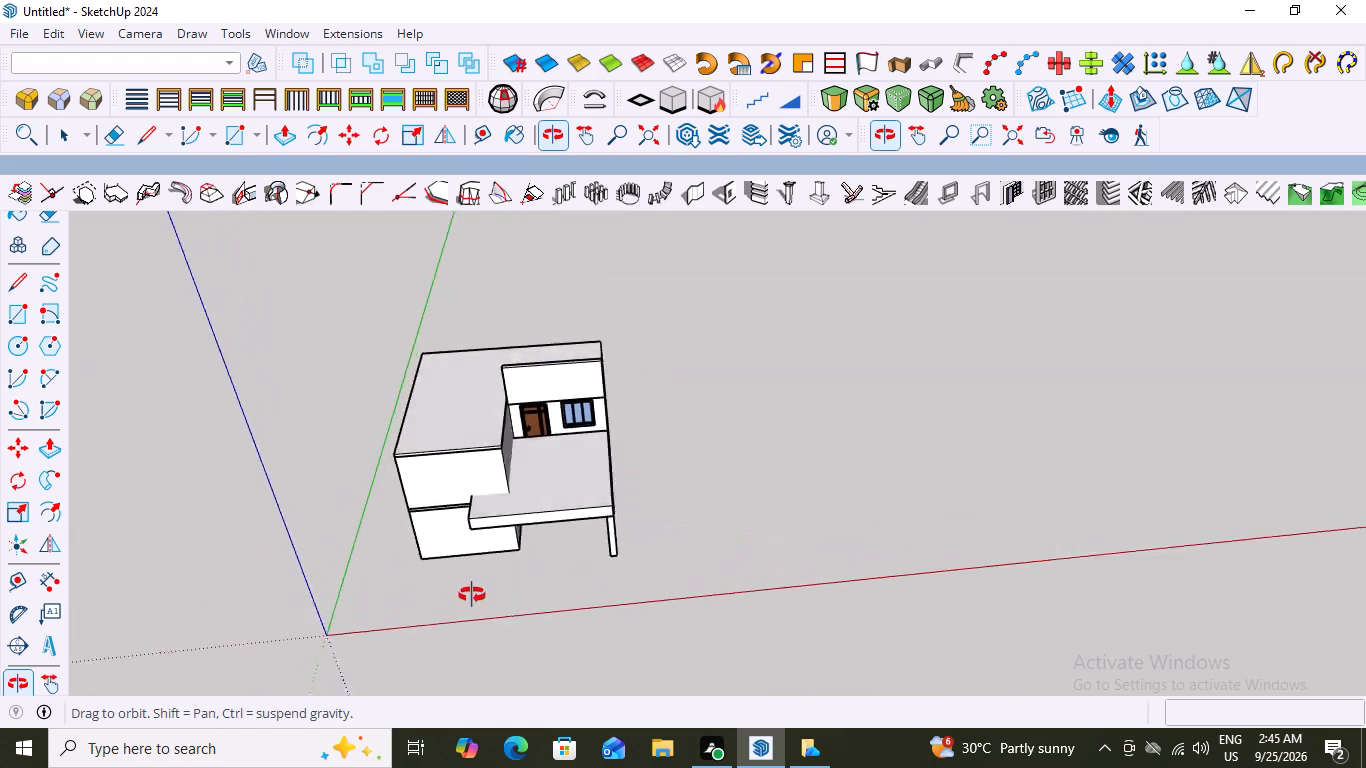
{"action": "middle_click_drag", "start_coordinate": [472, 595], "coordinate": [372, 575]}
{"action": "middle_click_drag", "start_coordinate": [630, 344], "coordinate": [370, 292]}
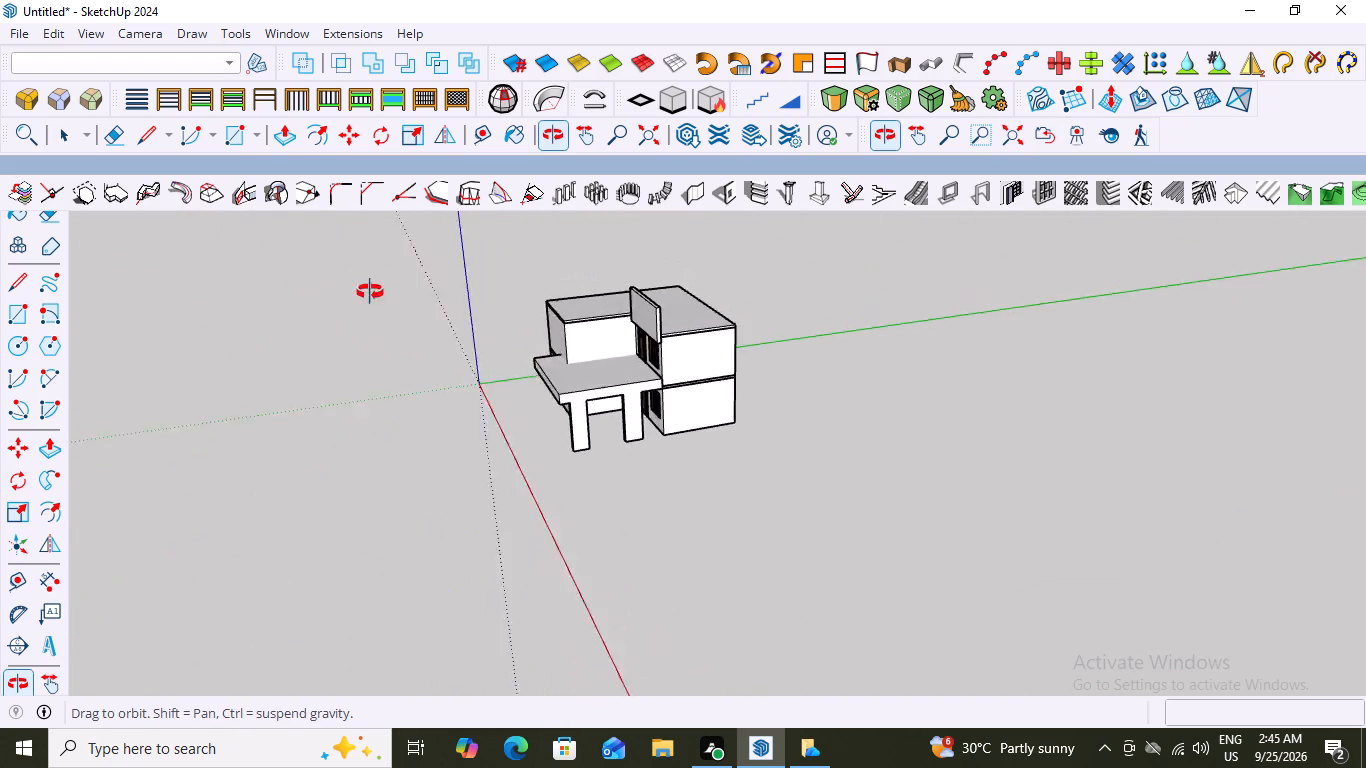
{"action": "middle_click_drag", "start_coordinate": [370, 292], "coordinate": [682, 321]}
{"action": "middle_click_drag", "start_coordinate": [517, 351], "coordinate": [609, 299]}
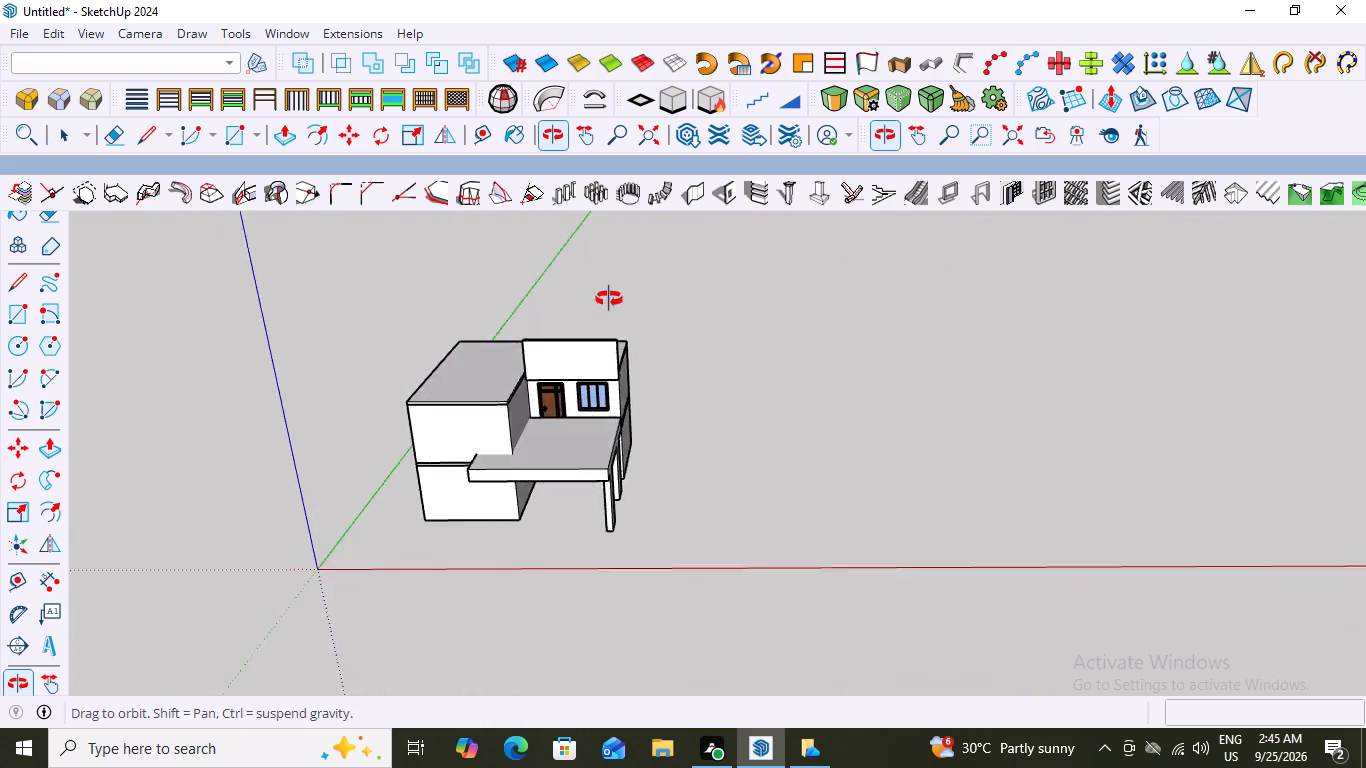
{"action": "middle_click_drag", "start_coordinate": [609, 299], "coordinate": [697, 231]}
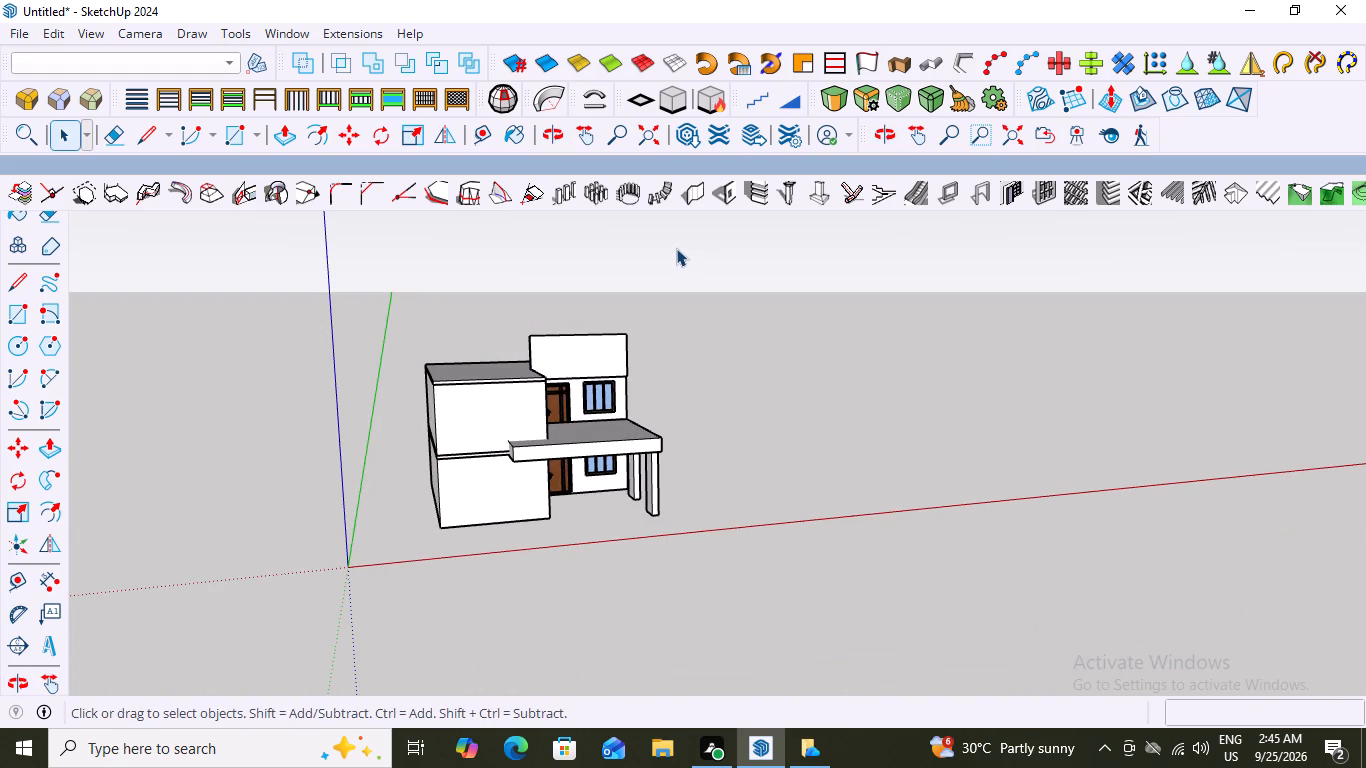